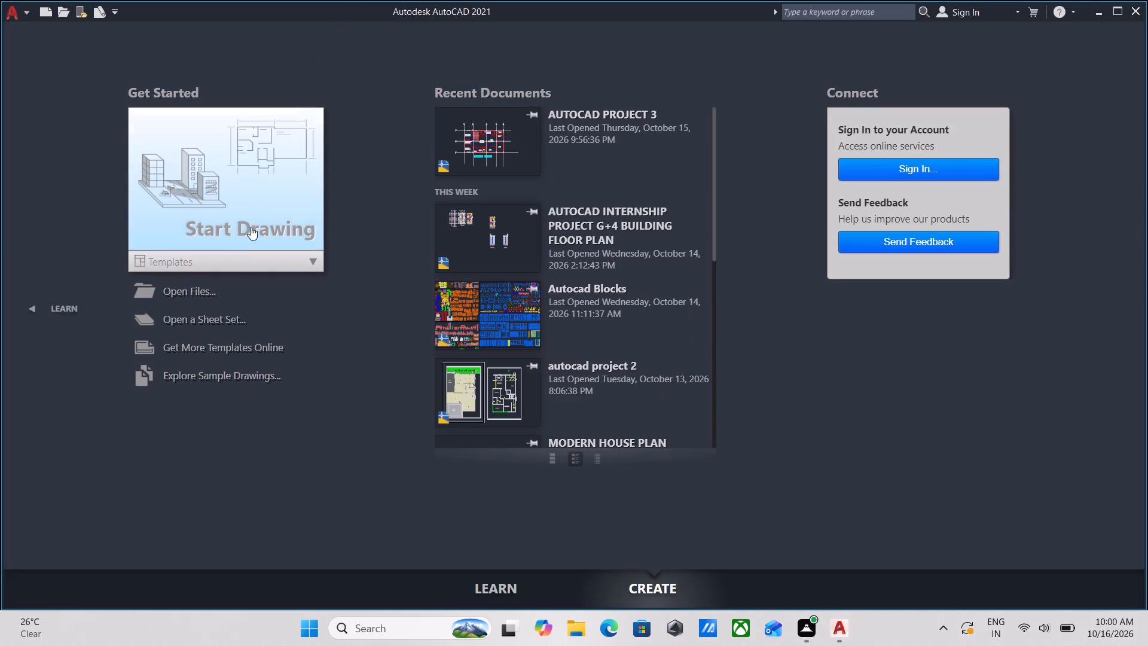
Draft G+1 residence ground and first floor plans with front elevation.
Start a new blank drawing.
{"action": "double_click", "coordinate": [231, 203]}
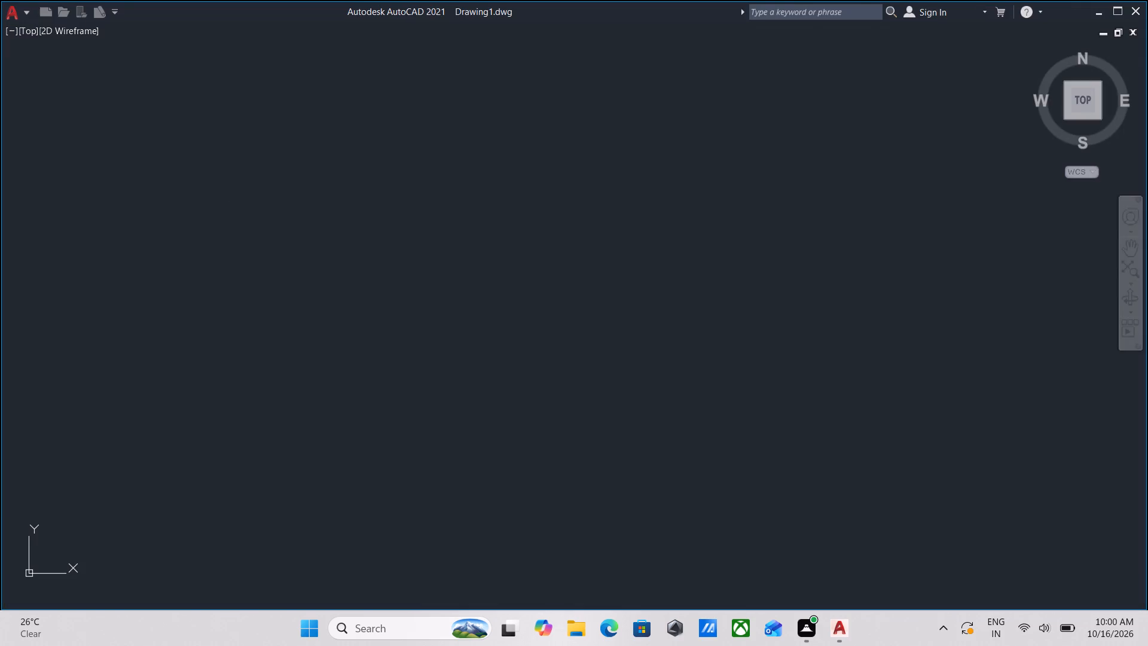
Display the ribbon with the RIBBON command.
{"action": "scroll", "coordinate": [426, 299], "scroll_direction": "up", "scroll_amount": 2}
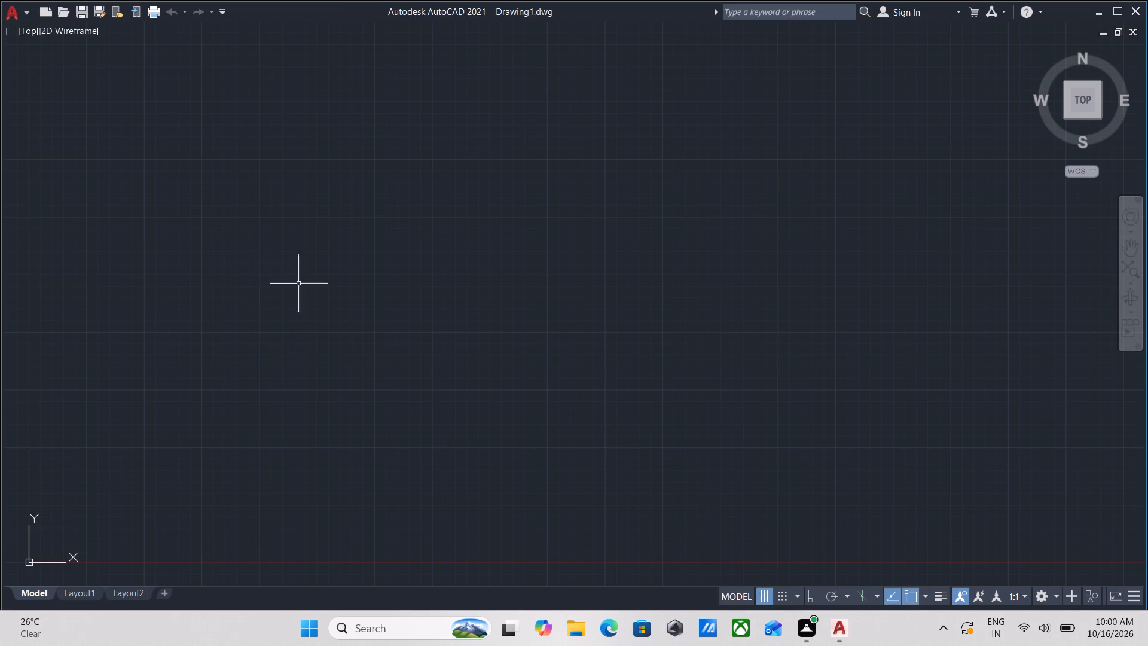
{"action": "scroll", "coordinate": [499, 302], "scroll_direction": "down", "scroll_amount": 2}
{"action": "middle_click_drag", "start_coordinate": [499, 307], "coordinate": [526, 391]}
{"action": "scroll", "coordinate": [499, 313], "scroll_direction": "up", "scroll_amount": 1}
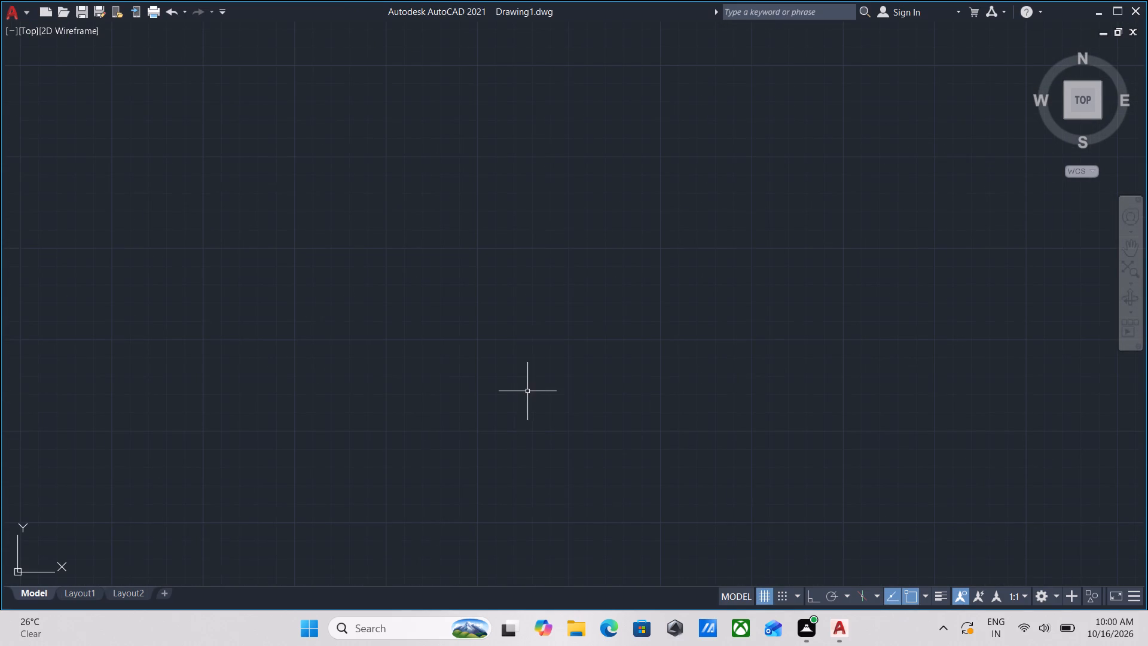
{"action": "key", "text": "r"}
{"action": "type", "text": "ibbo"}
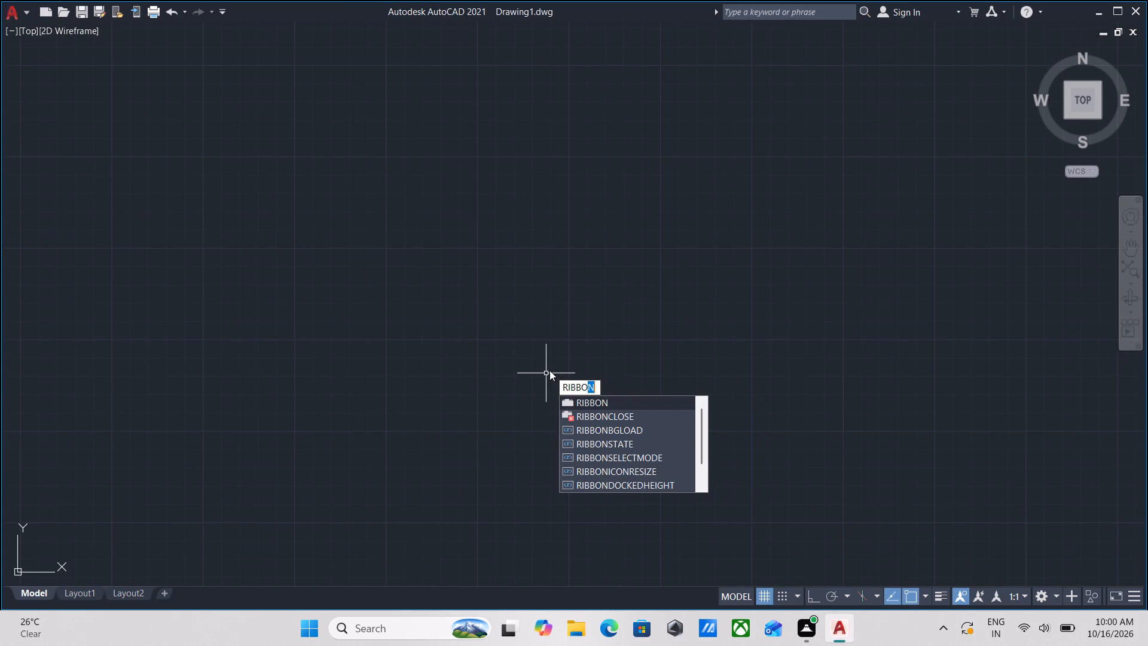
{"action": "key", "text": "n"}
{"action": "key", "text": "Return"}
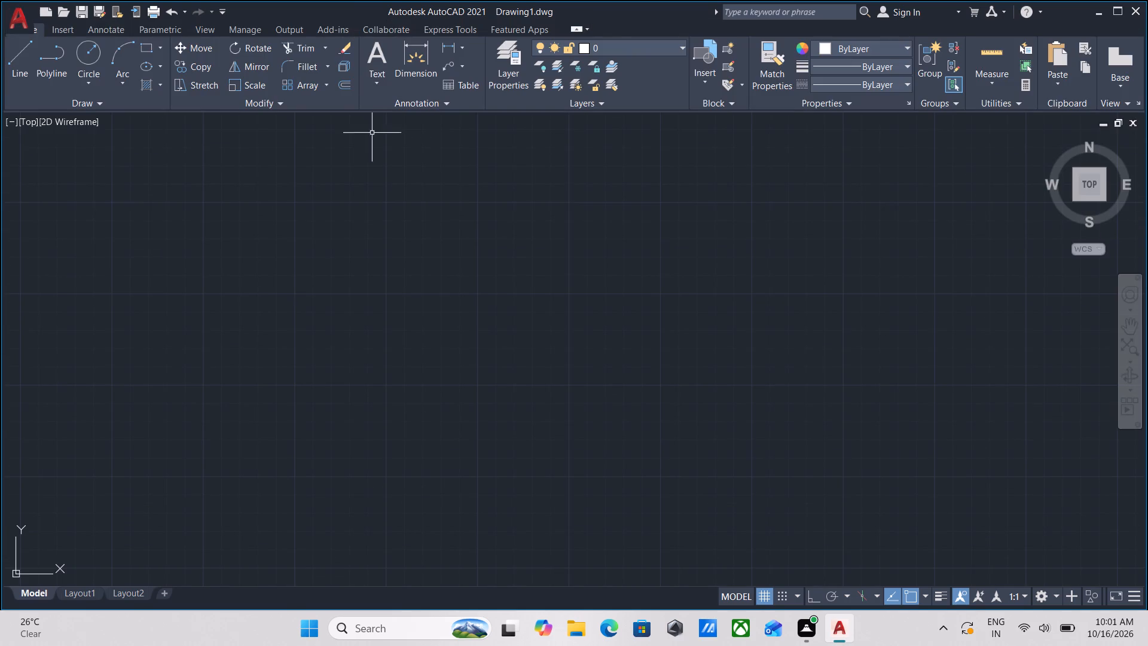
Turn on the command line display.
{"action": "scroll", "coordinate": [319, 220], "scroll_direction": "down", "scroll_amount": 2}
{"action": "scroll", "coordinate": [374, 249], "scroll_direction": "up", "scroll_amount": 2}
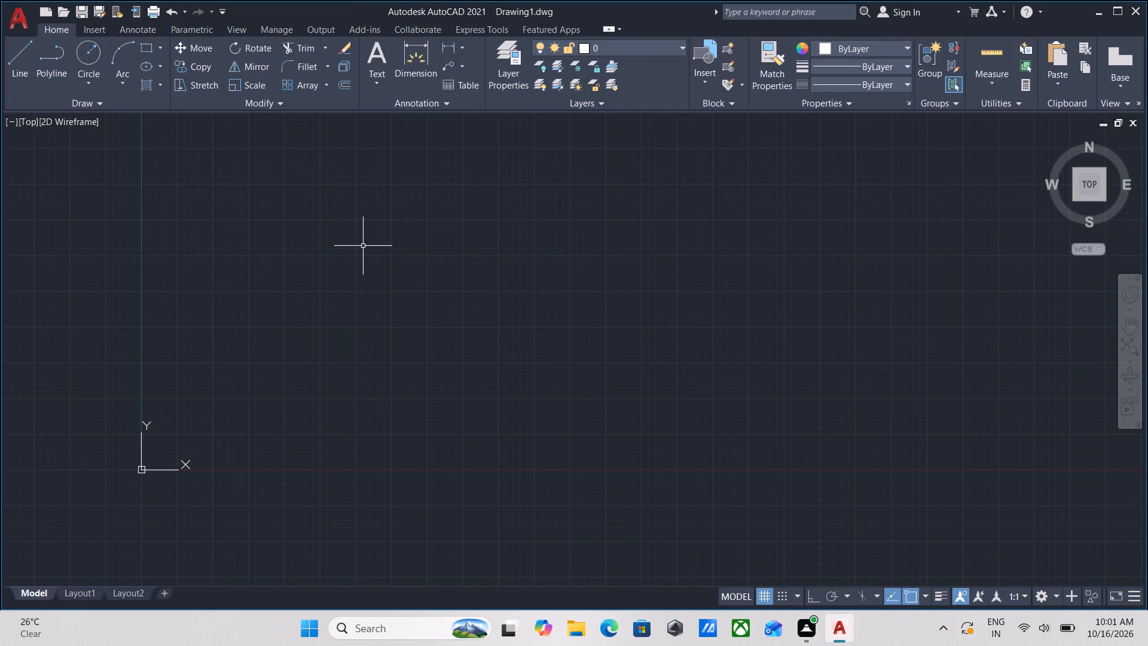
{"action": "middle_click_drag", "start_coordinate": [436, 249], "coordinate": [457, 355]}
{"action": "scroll", "coordinate": [480, 348], "scroll_direction": "up", "scroll_amount": 1}
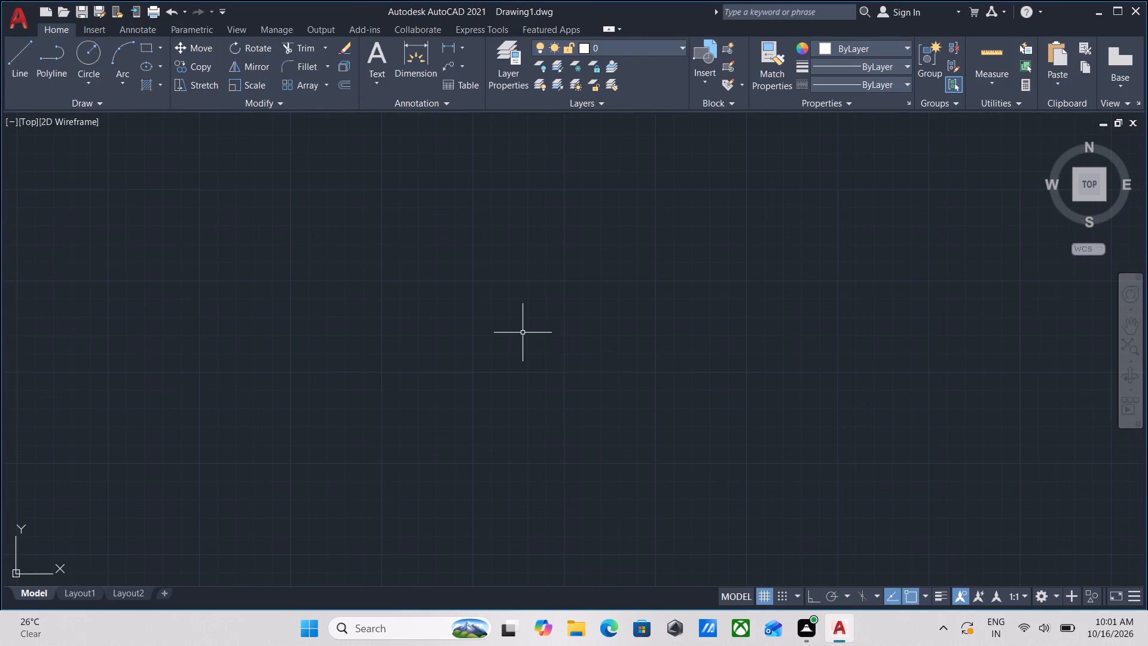
{"action": "key", "text": "ctrl+9"}
Configure the drawing units to Engineering length type with a precision of 0'-0.0".
{"action": "scroll", "coordinate": [467, 333], "scroll_direction": "down", "scroll_amount": 2}
{"action": "middle_click_drag", "start_coordinate": [478, 325], "coordinate": [436, 403]}
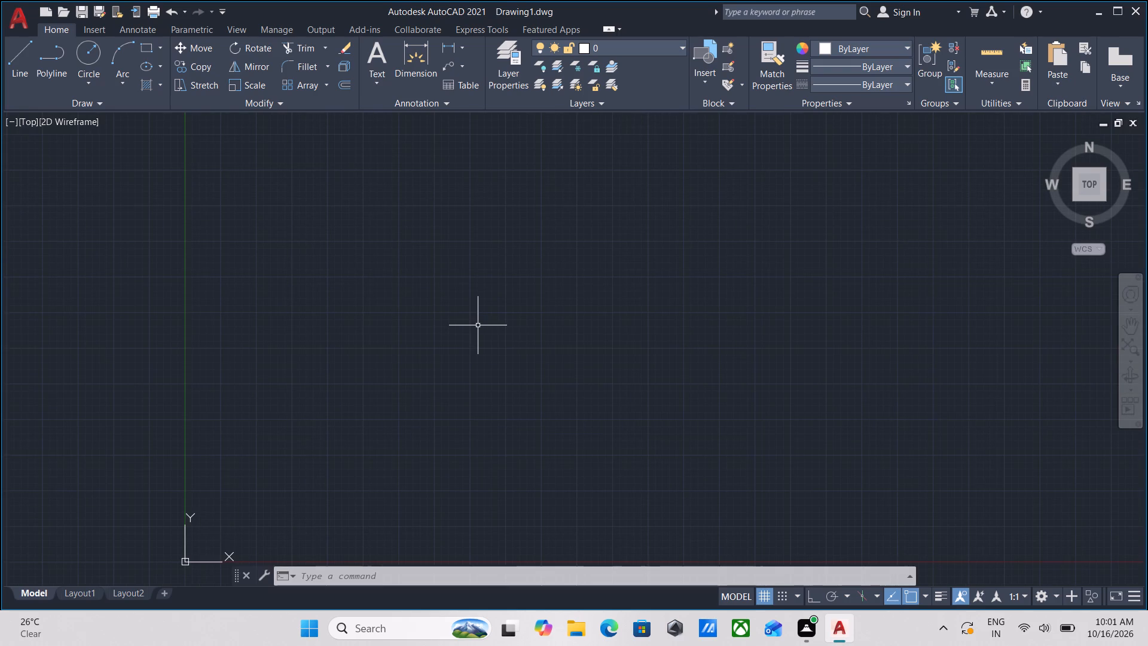
{"action": "middle_click_drag", "start_coordinate": [436, 403], "coordinate": [430, 422]}
{"action": "scroll", "coordinate": [488, 351], "scroll_direction": "down", "scroll_amount": 1}
{"action": "middle_click_drag", "start_coordinate": [488, 351], "coordinate": [442, 397]}
{"action": "type", "text": "un"}
{"action": "key", "text": "Return"}
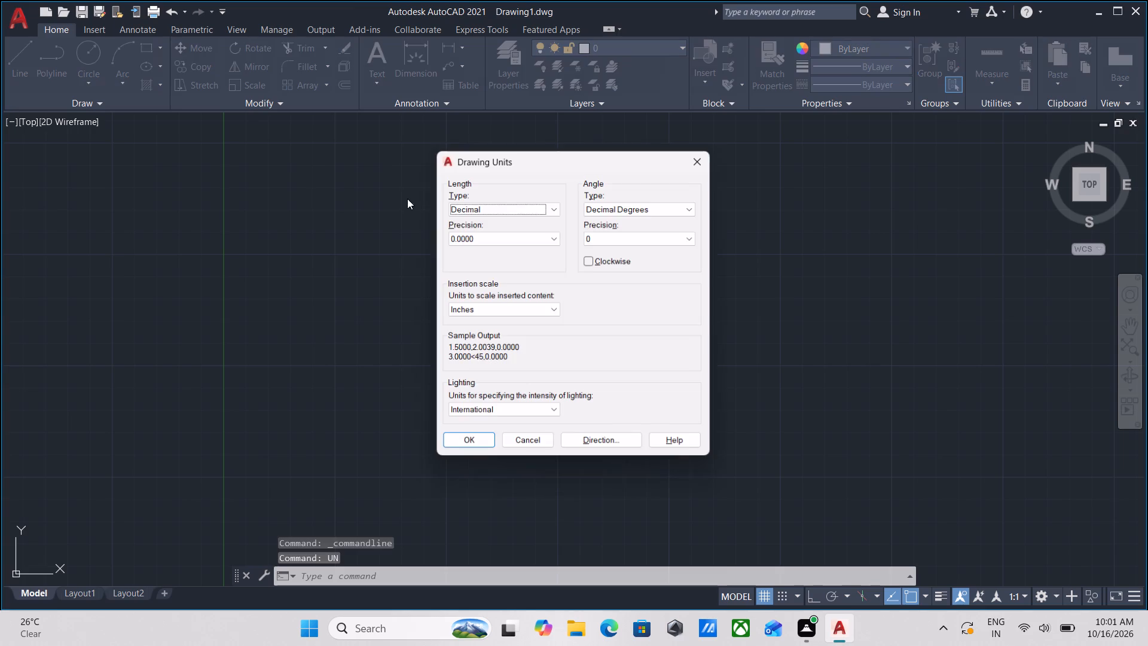
{"action": "left_click", "coordinate": [532, 209]}
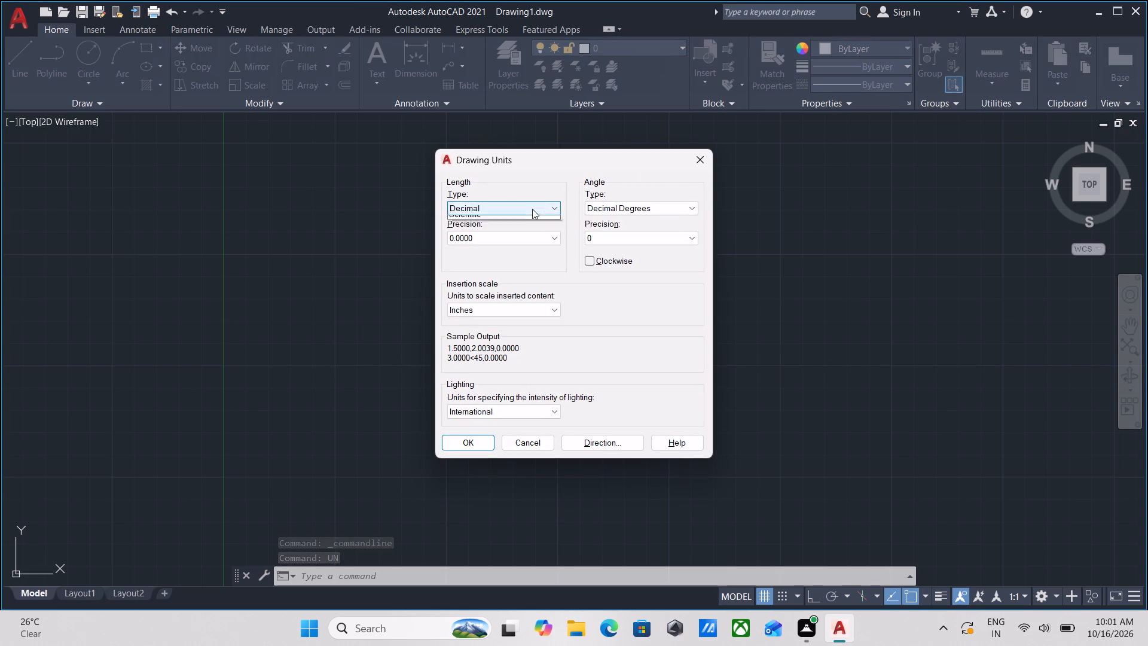
{"action": "left_click", "coordinate": [491, 239]}
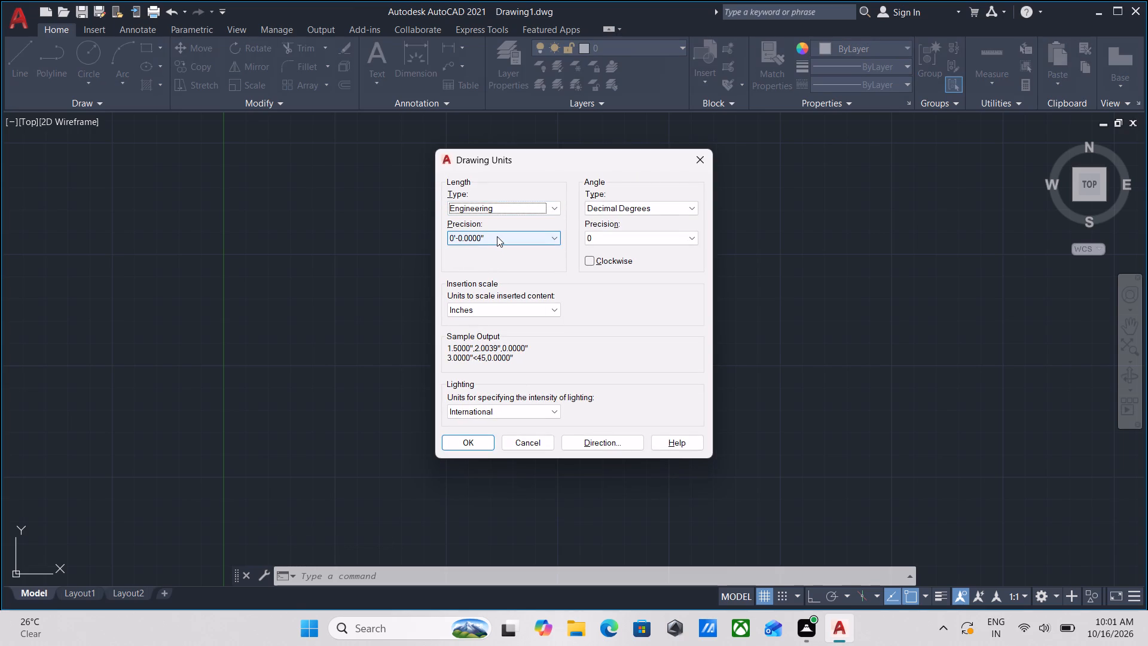
{"action": "left_click", "coordinate": [497, 236]}
{"action": "left_click", "coordinate": [493, 255]}
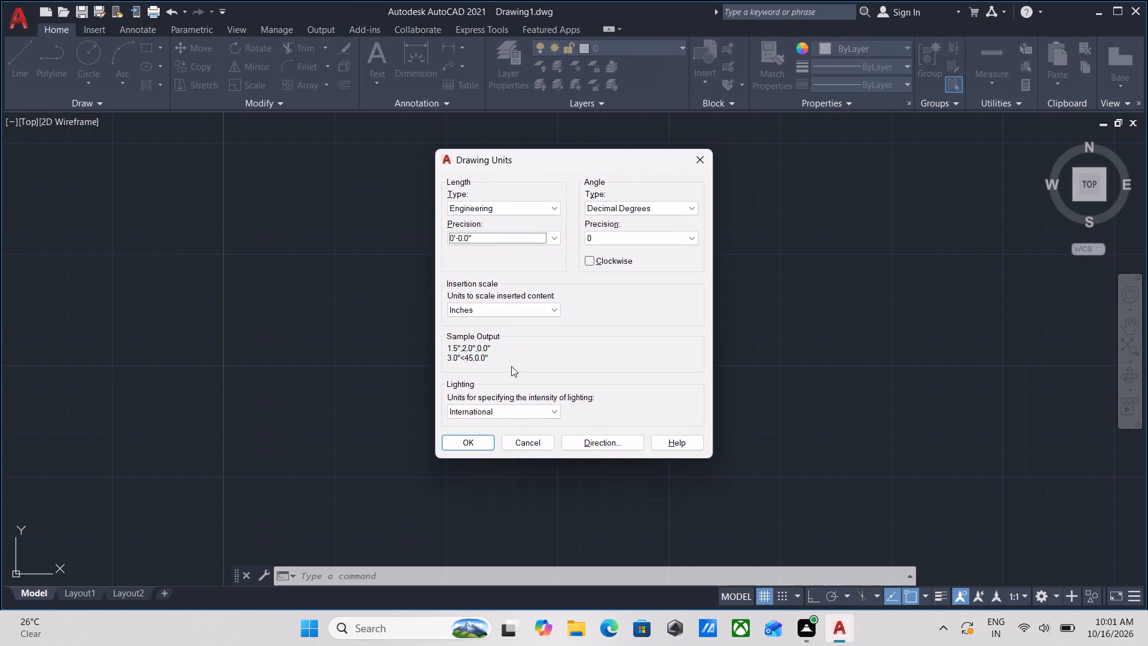
{"action": "left_click", "coordinate": [472, 447]}
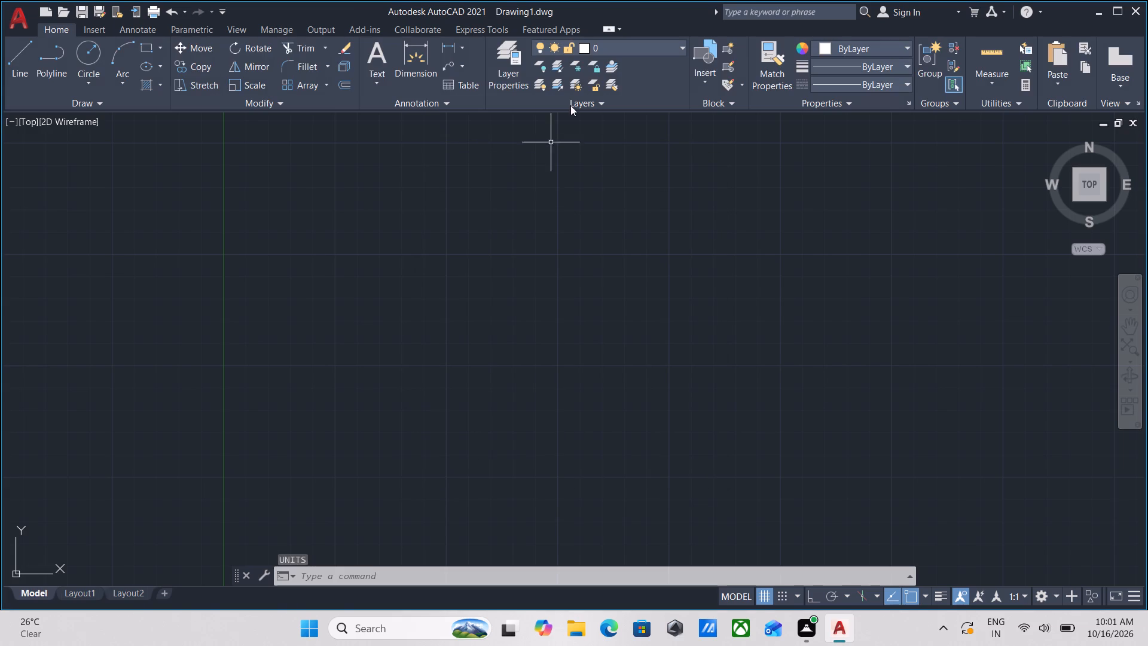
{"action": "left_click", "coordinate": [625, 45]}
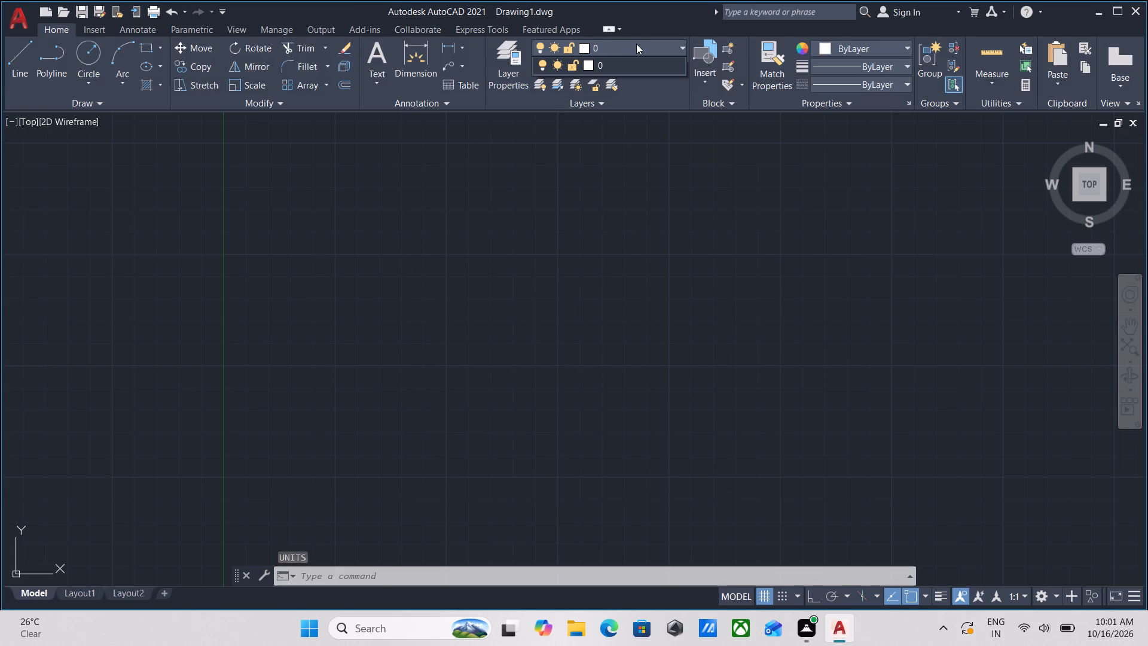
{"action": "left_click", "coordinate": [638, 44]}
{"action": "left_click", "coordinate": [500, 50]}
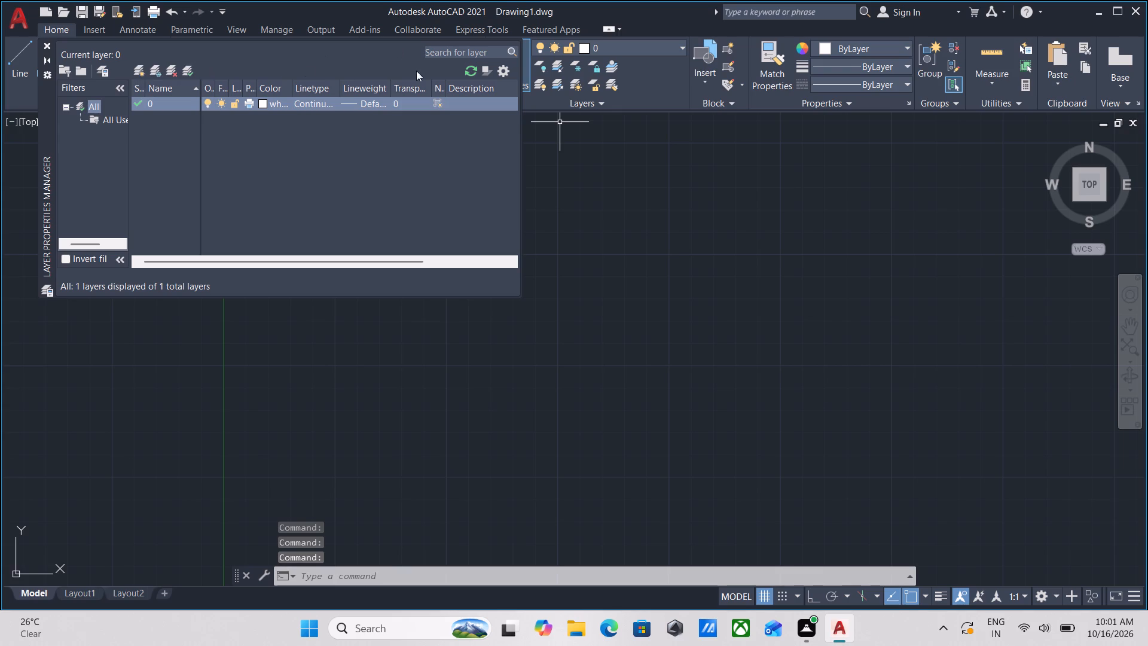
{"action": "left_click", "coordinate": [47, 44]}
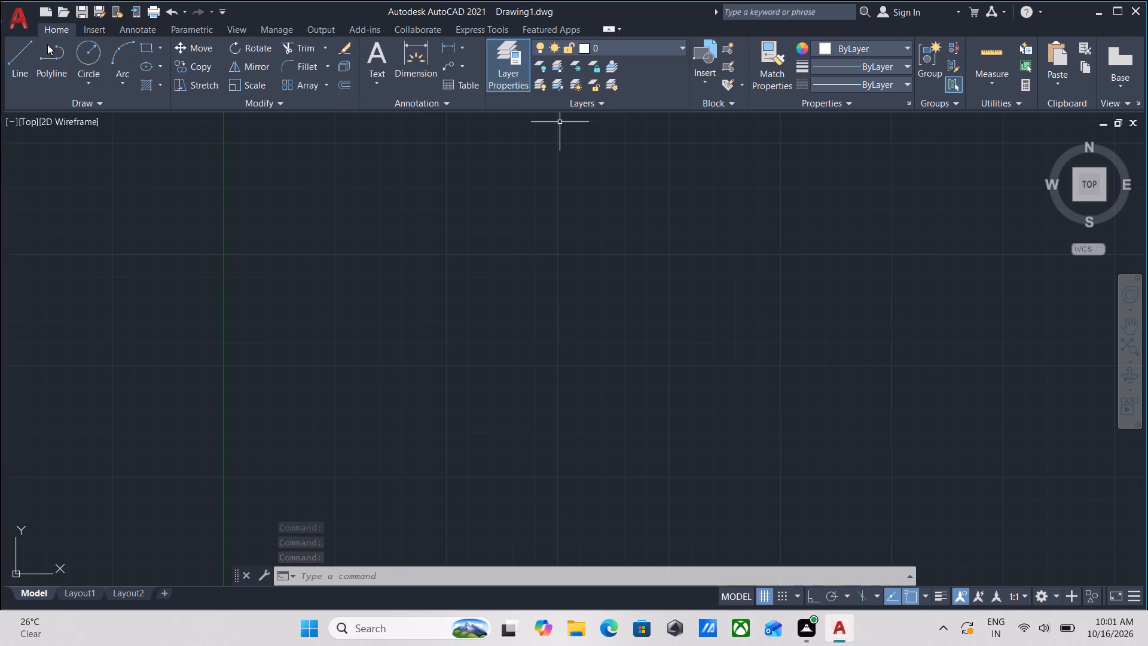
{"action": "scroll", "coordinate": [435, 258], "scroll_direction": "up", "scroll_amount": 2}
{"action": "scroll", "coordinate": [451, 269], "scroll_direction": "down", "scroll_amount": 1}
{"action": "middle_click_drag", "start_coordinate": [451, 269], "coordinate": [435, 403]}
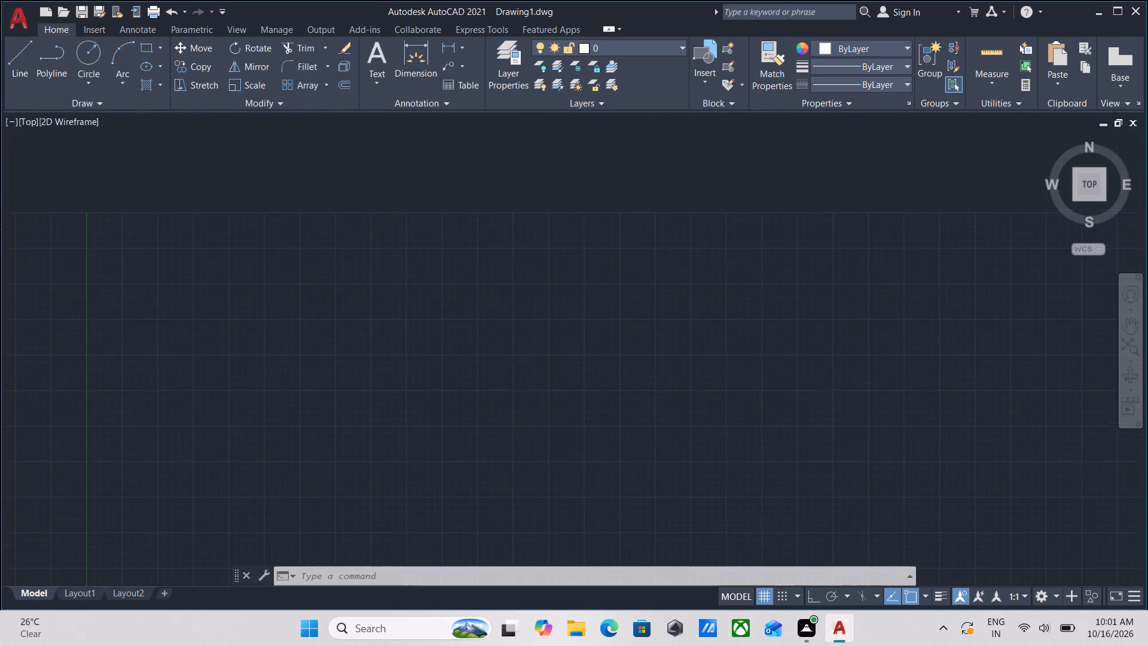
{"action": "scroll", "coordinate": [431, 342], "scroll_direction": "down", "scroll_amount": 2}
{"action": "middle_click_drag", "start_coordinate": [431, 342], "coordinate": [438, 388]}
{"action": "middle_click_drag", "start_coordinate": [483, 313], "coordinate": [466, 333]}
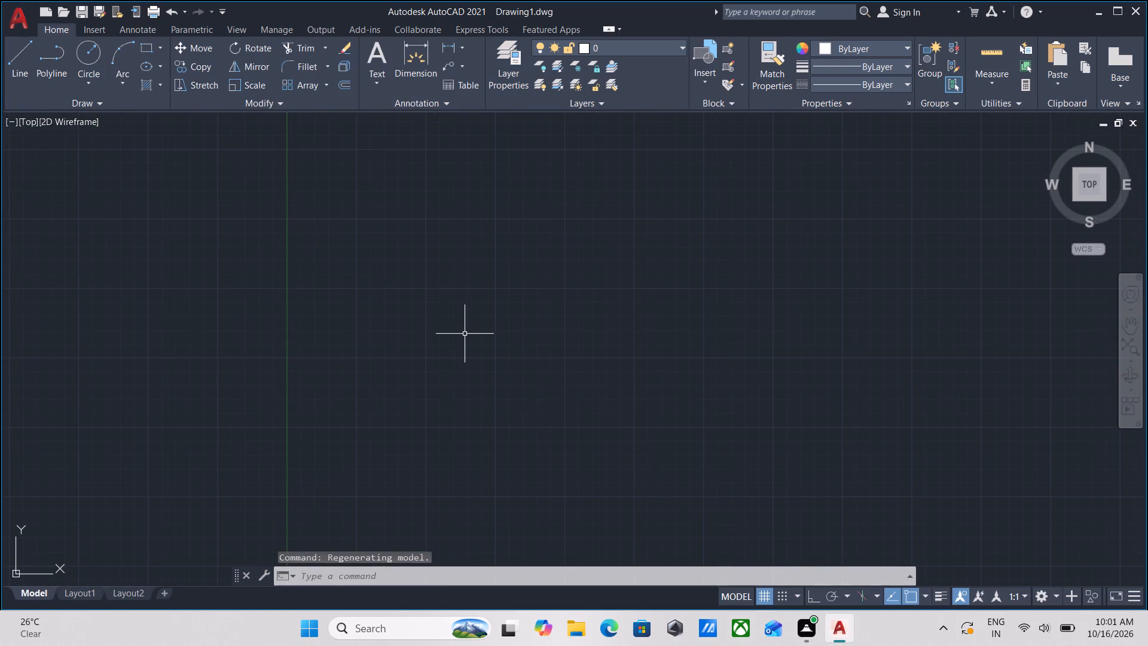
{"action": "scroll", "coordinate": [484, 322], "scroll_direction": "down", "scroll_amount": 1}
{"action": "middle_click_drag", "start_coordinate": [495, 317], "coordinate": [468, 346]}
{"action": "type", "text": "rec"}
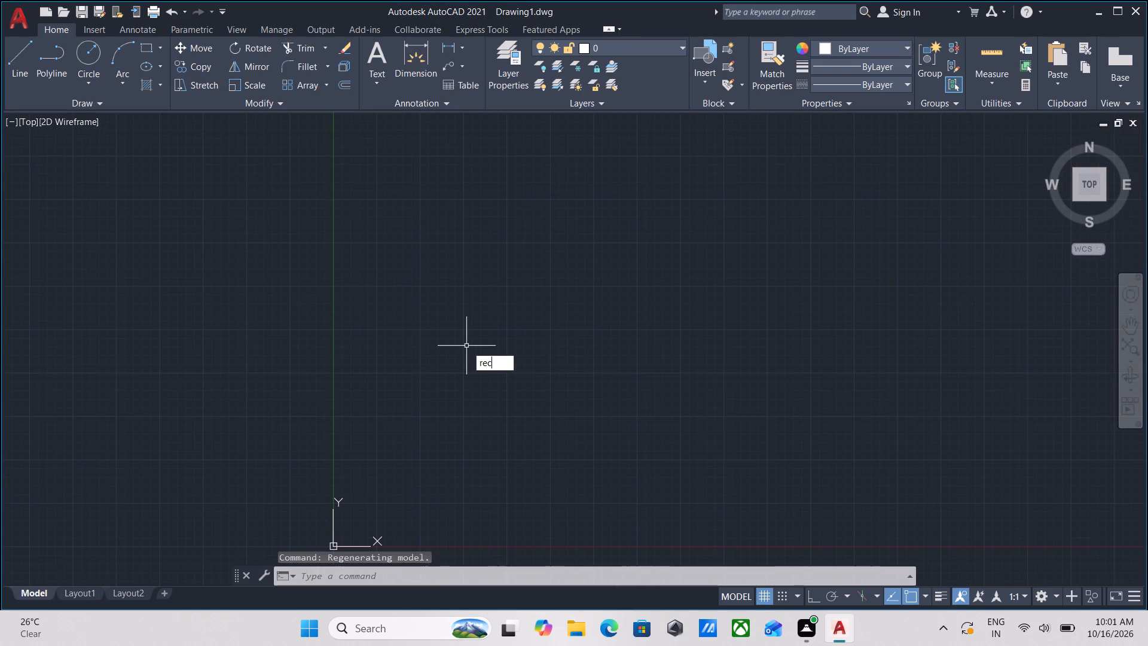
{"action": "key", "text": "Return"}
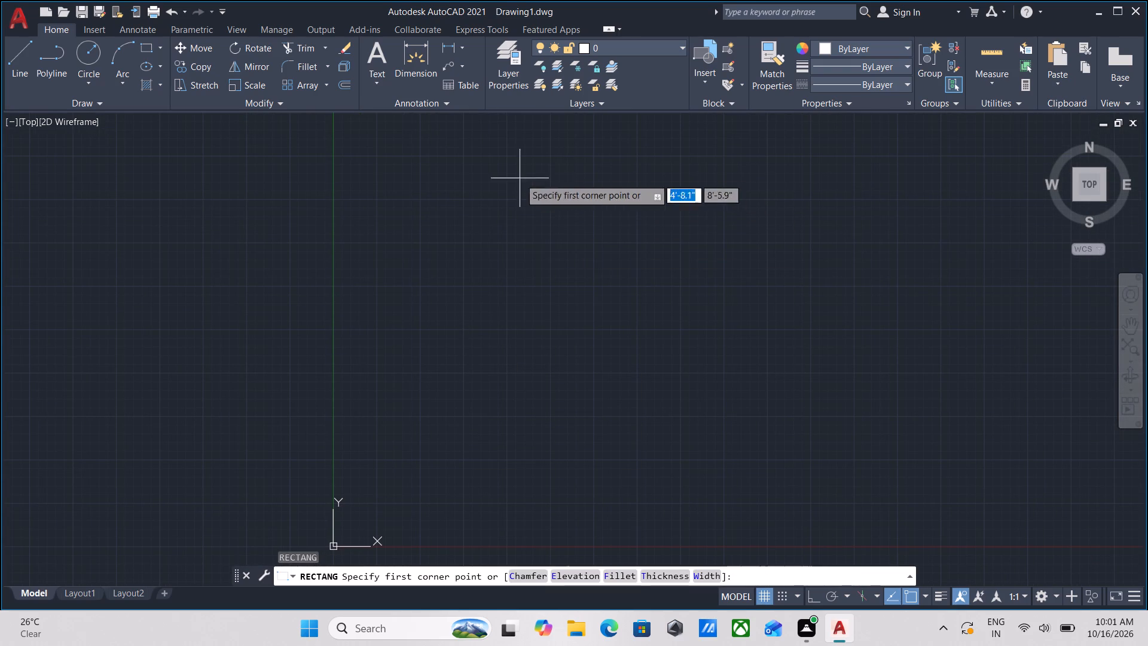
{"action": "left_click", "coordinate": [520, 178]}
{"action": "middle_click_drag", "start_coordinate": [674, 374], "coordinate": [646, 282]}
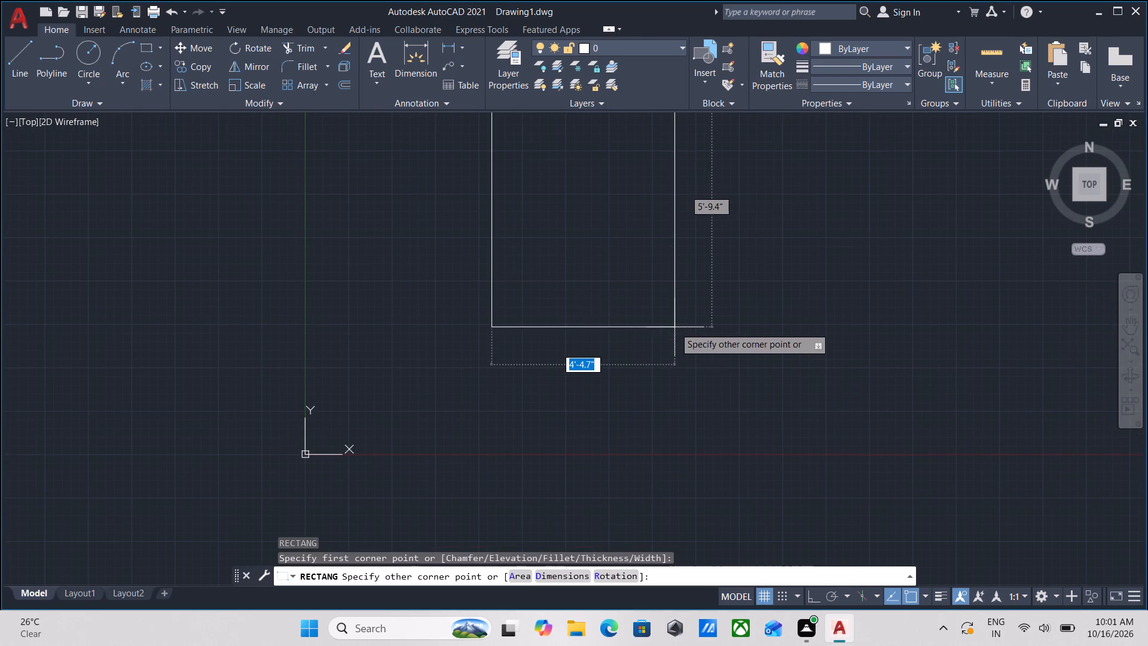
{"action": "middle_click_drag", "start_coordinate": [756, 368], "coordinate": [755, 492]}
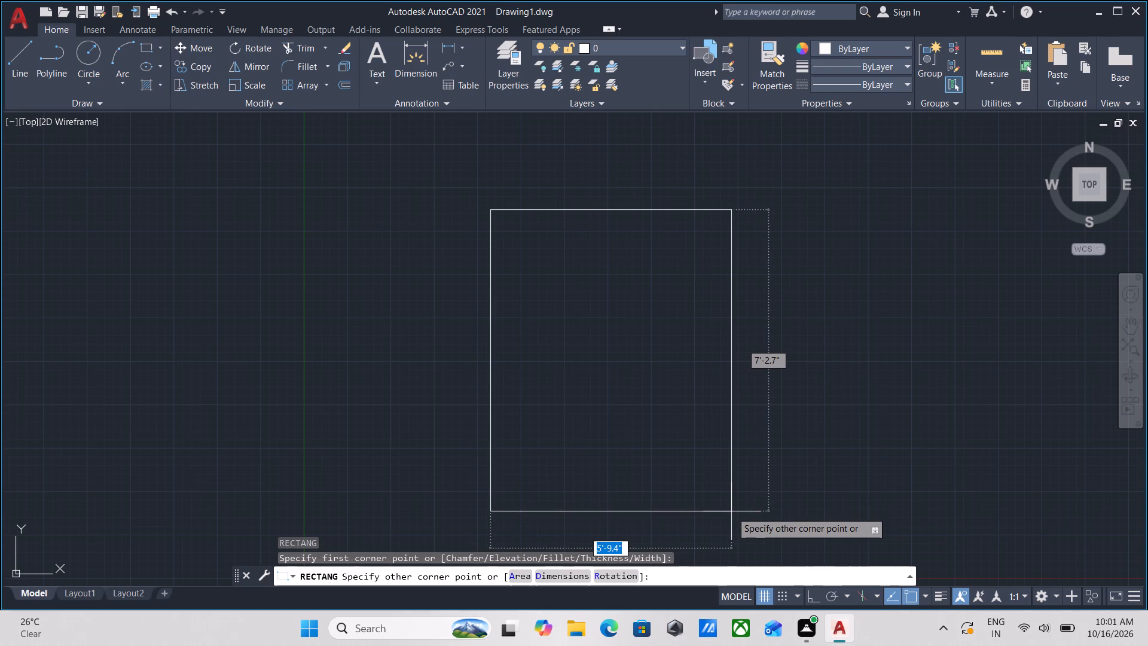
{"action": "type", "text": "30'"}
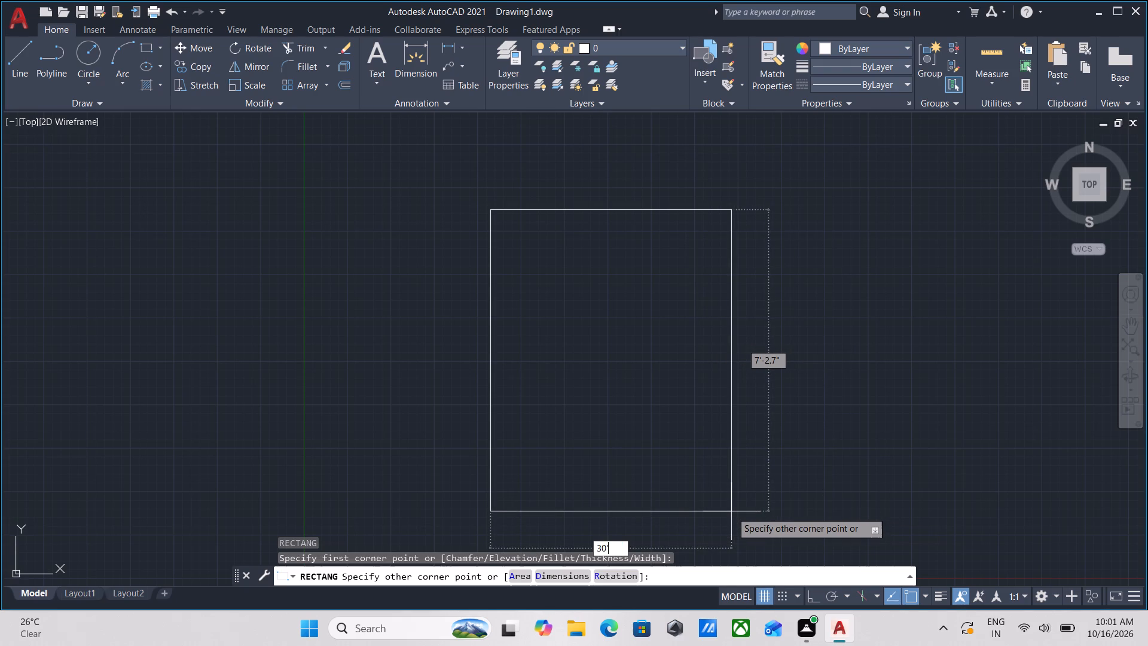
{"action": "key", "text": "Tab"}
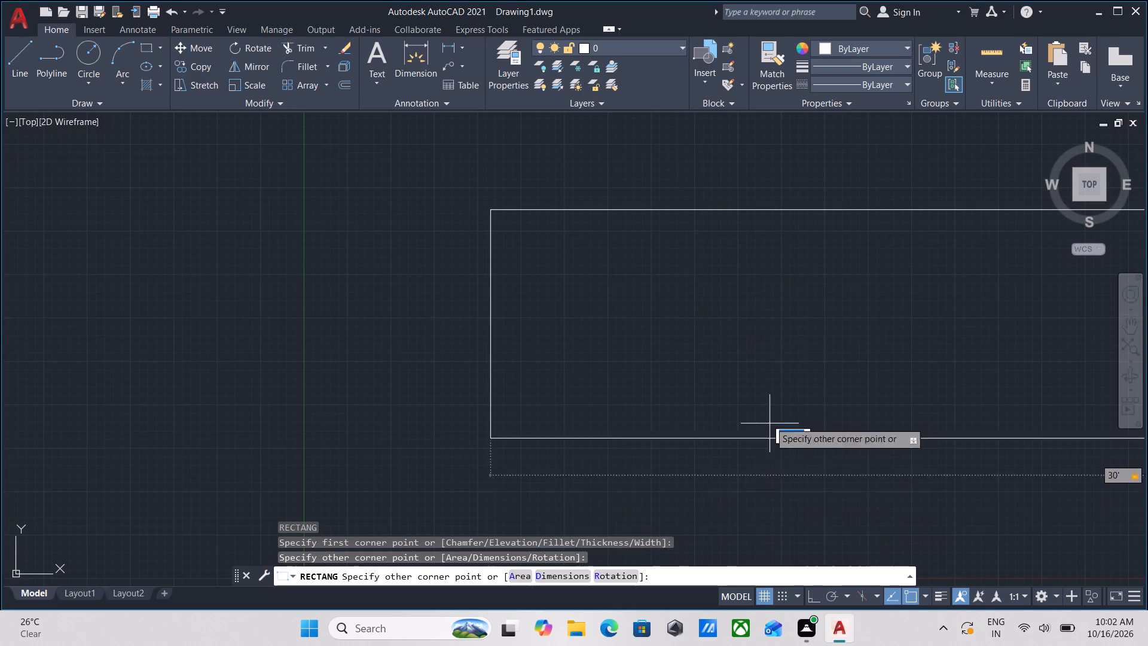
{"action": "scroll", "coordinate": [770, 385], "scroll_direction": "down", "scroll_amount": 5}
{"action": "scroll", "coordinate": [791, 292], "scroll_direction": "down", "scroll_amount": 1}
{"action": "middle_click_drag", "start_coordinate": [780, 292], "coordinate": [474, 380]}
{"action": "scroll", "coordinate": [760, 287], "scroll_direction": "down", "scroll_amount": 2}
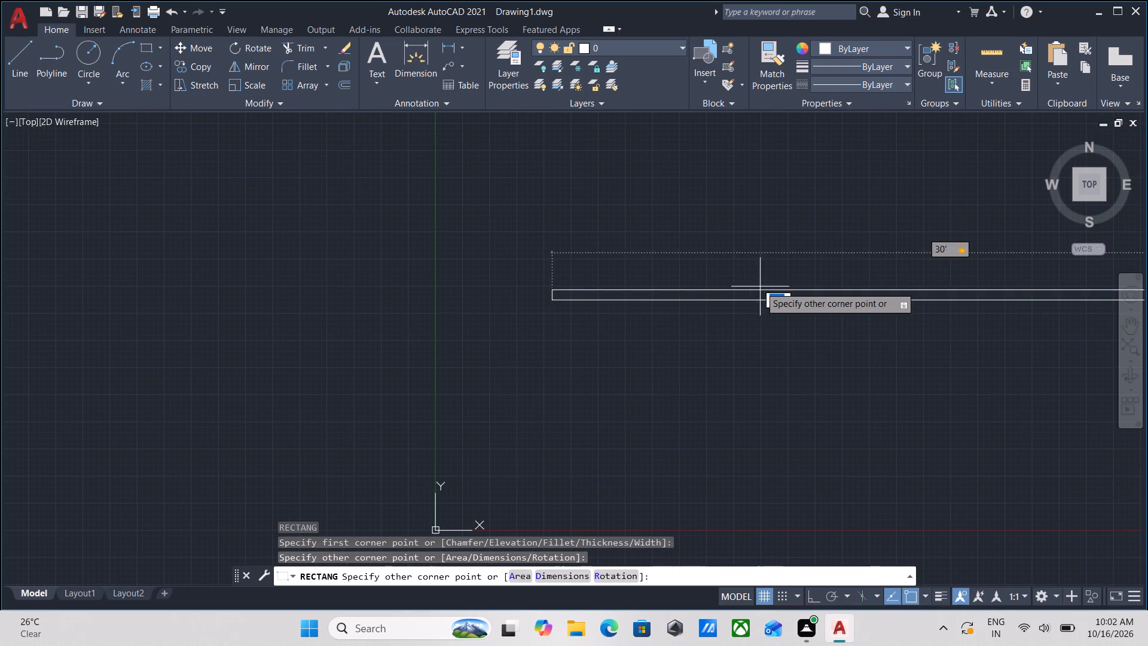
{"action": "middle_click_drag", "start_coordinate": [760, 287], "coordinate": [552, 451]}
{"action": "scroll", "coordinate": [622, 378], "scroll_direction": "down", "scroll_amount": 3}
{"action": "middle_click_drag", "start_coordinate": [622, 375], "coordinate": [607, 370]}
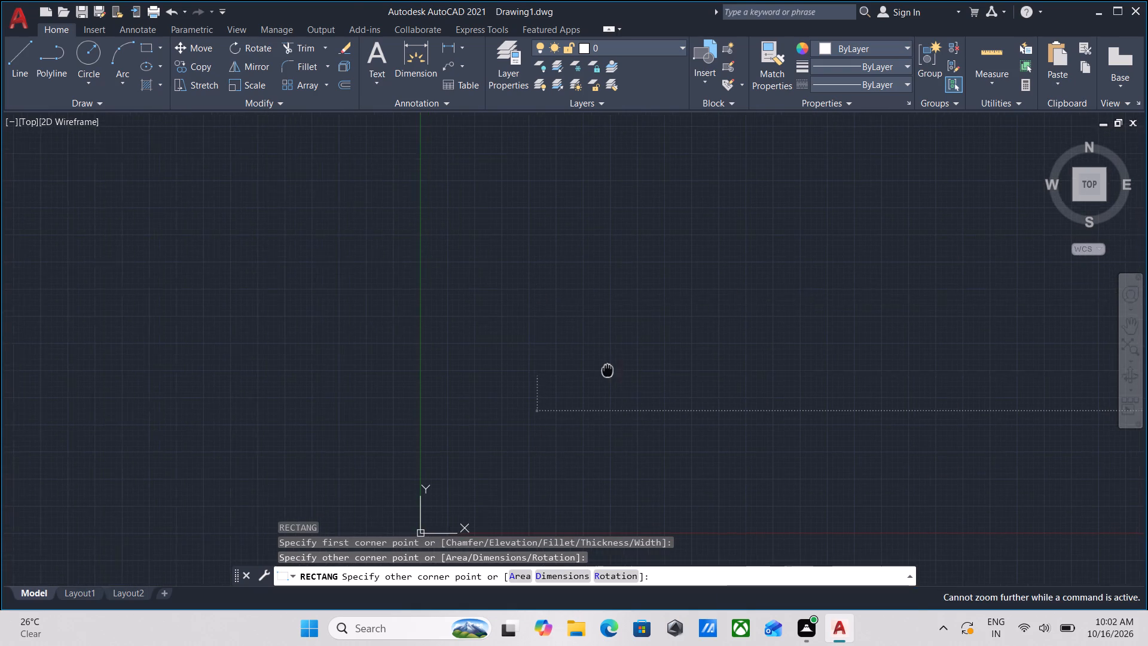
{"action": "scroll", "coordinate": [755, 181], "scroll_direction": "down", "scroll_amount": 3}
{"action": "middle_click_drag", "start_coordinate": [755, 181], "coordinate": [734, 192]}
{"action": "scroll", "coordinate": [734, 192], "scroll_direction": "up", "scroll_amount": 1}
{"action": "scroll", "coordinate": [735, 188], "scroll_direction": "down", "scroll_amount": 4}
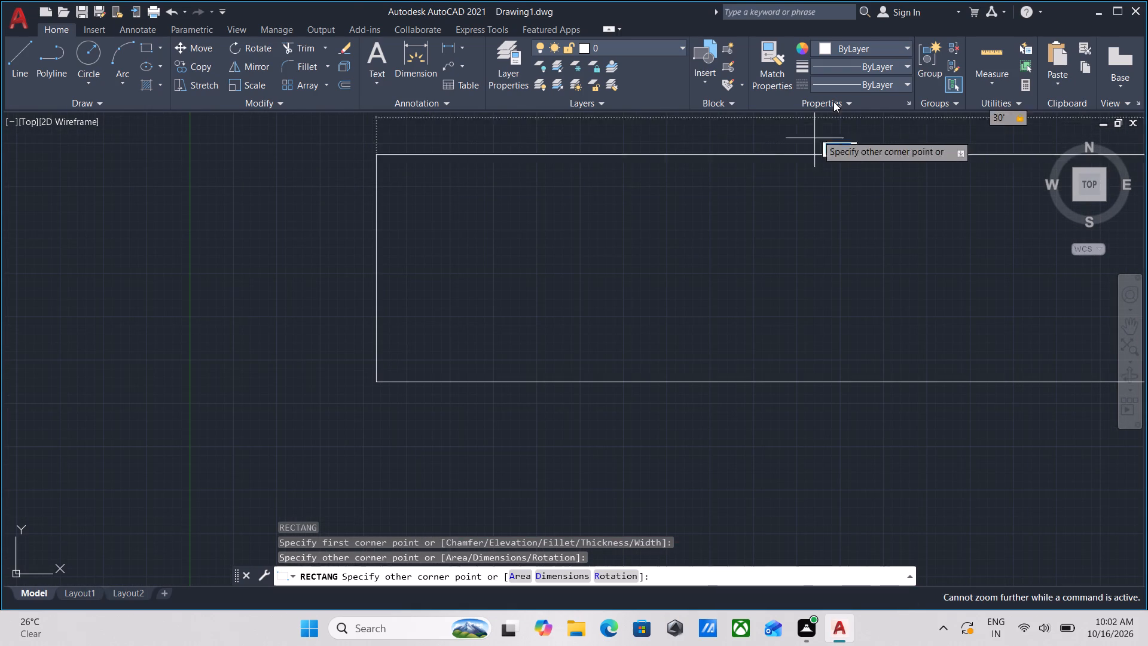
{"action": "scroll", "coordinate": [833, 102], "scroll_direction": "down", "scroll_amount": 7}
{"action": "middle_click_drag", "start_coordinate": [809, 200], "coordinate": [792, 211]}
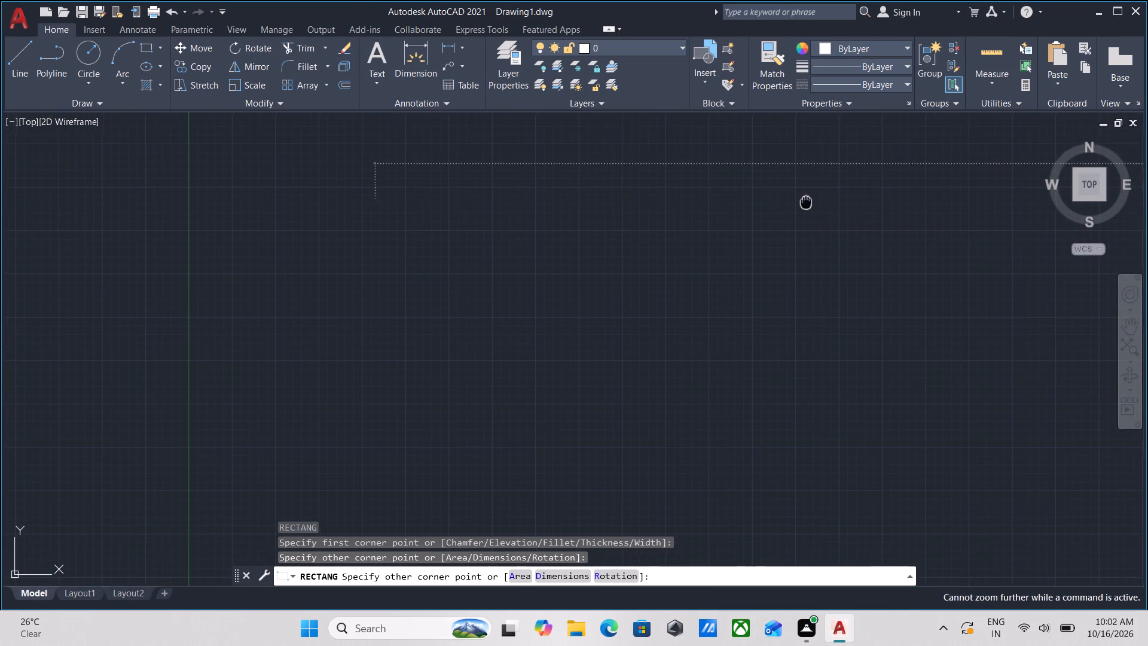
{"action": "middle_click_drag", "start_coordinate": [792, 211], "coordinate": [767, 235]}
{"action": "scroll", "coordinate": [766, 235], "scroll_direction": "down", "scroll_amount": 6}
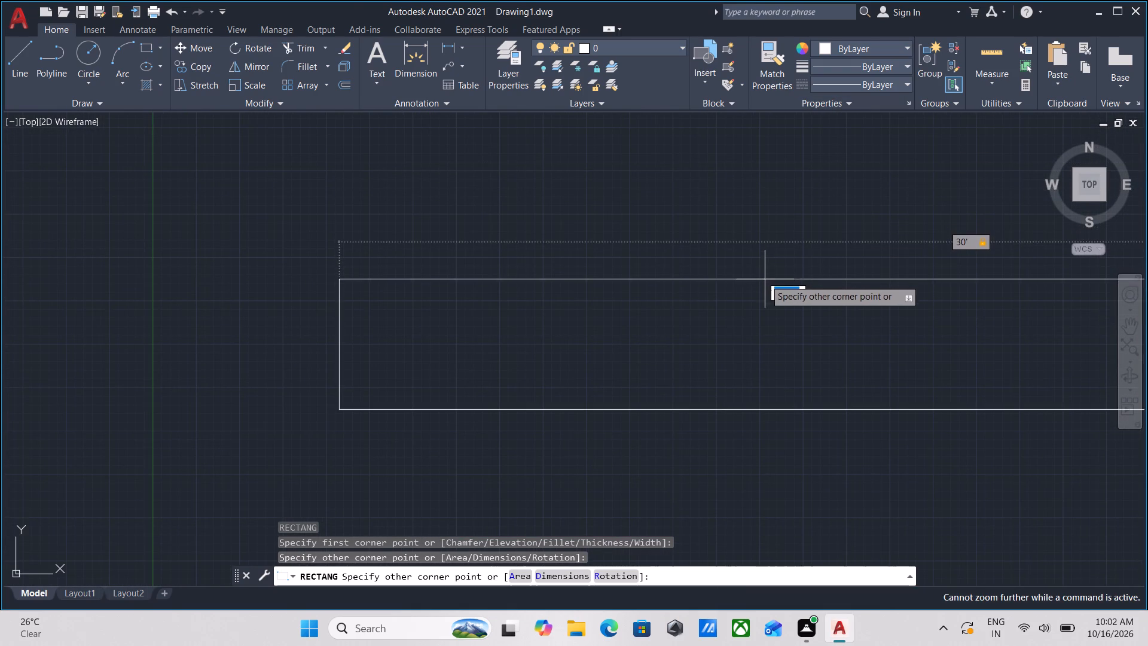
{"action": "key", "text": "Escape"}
Draw a rectangle 30' wide and 45'5" high, up and to the right of the origin.
{"action": "scroll", "coordinate": [719, 273], "scroll_direction": "down", "scroll_amount": 4}
{"action": "middle_click_drag", "start_coordinate": [715, 269], "coordinate": [439, 358]}
{"action": "middle_click_drag", "start_coordinate": [566, 312], "coordinate": [475, 361]}
{"action": "type", "text": "rec"}
{"action": "key", "text": "Return"}
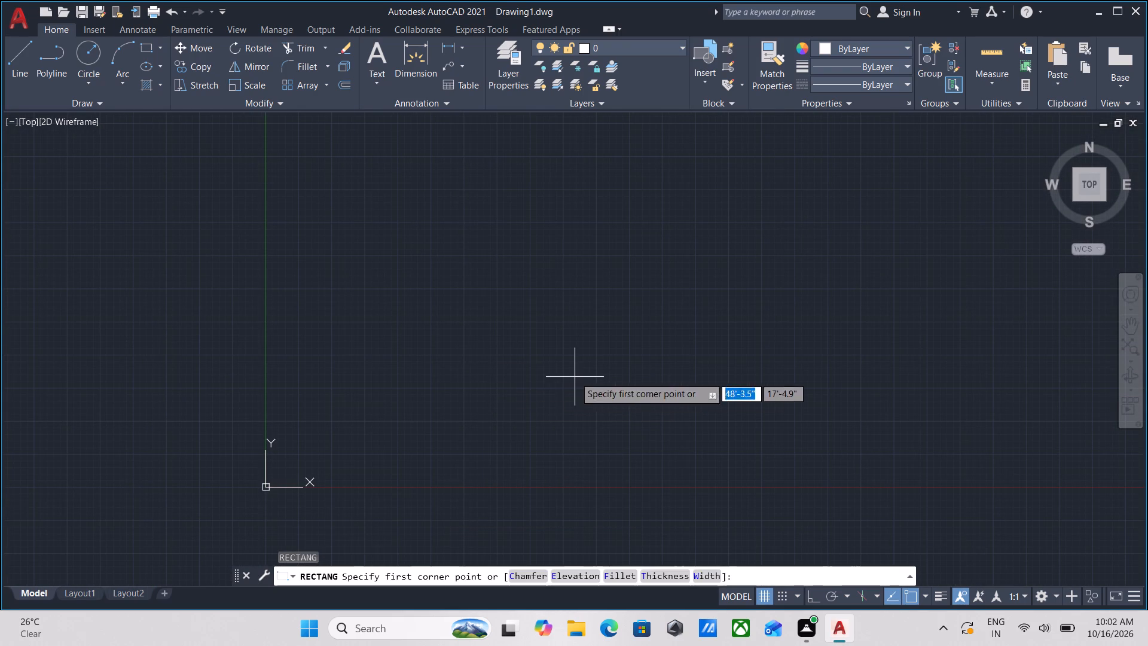
{"action": "left_click", "coordinate": [575, 377]}
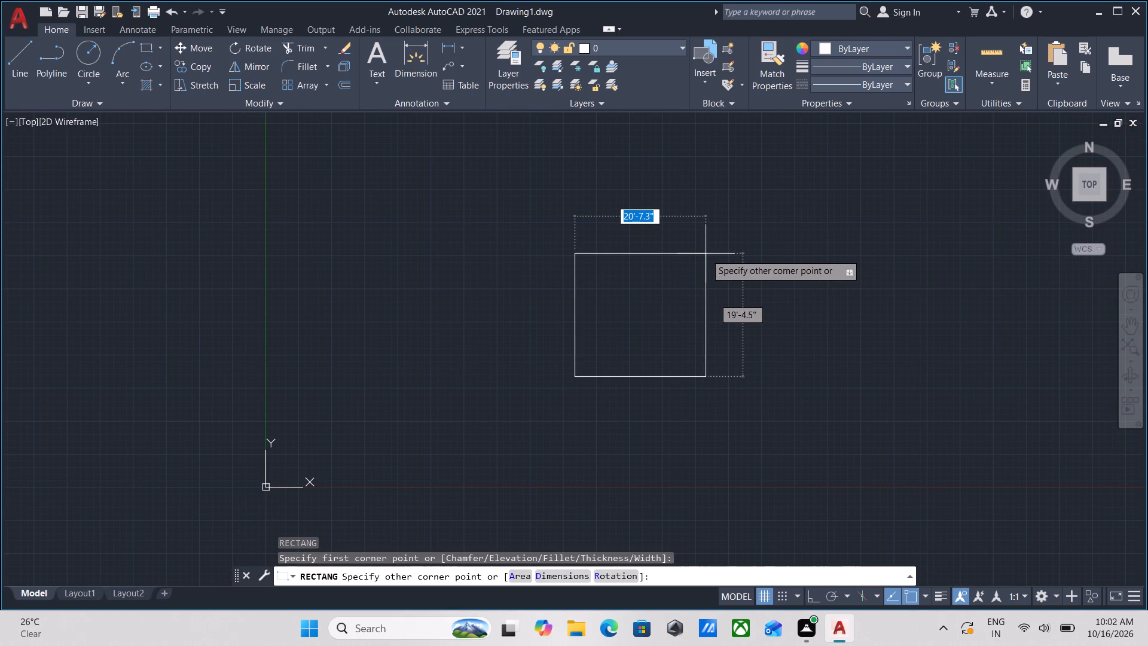
{"action": "type", "text": "30'"}
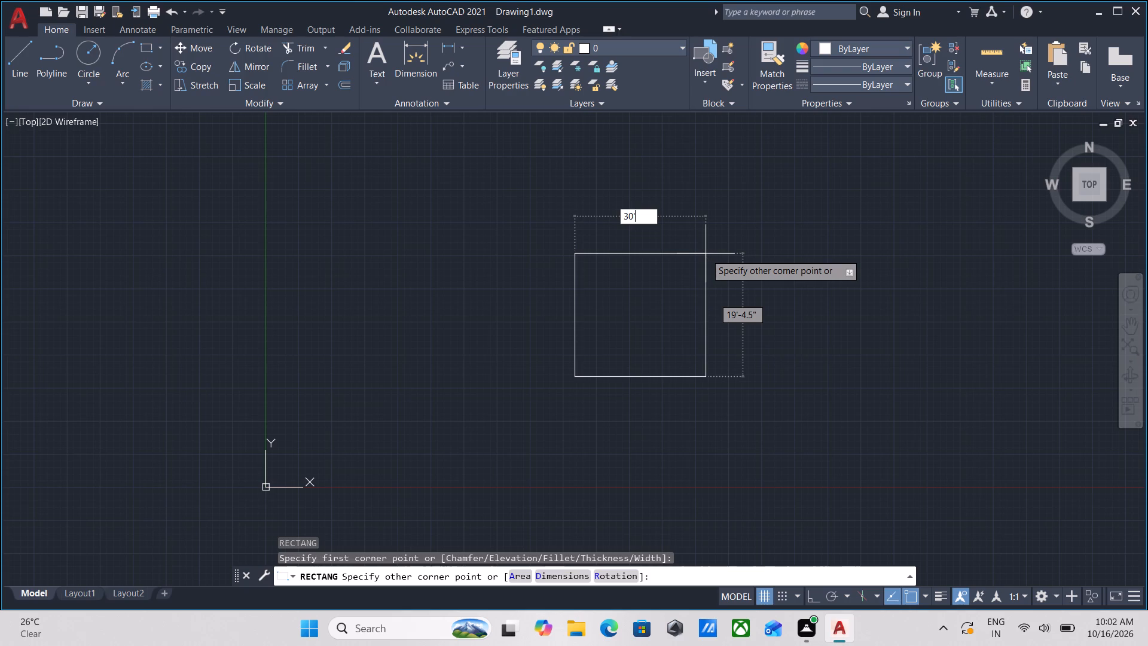
{"action": "key", "text": "Tab"}
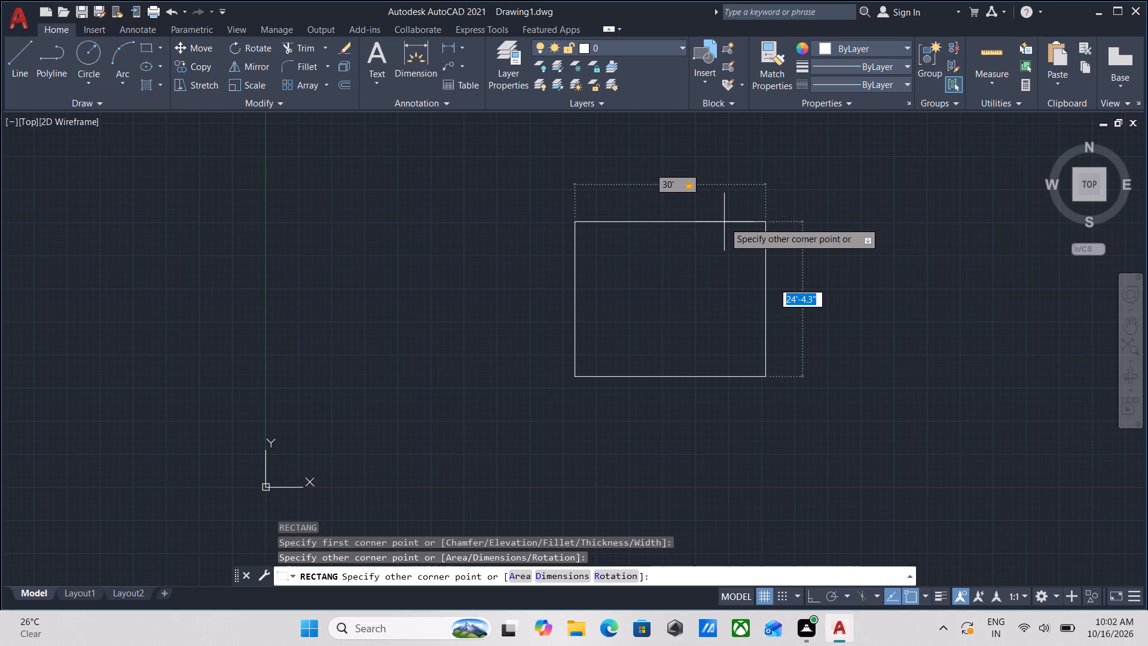
{"action": "middle_click_drag", "start_coordinate": [732, 206], "coordinate": [727, 225]}
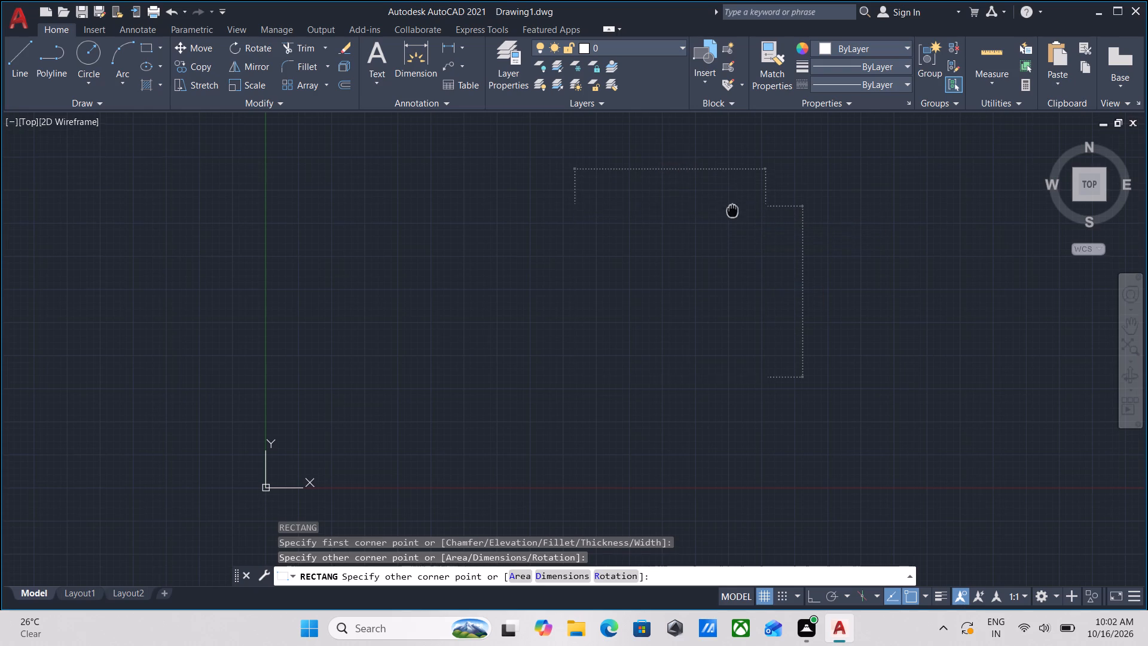
{"action": "middle_click_drag", "start_coordinate": [727, 225], "coordinate": [689, 376]}
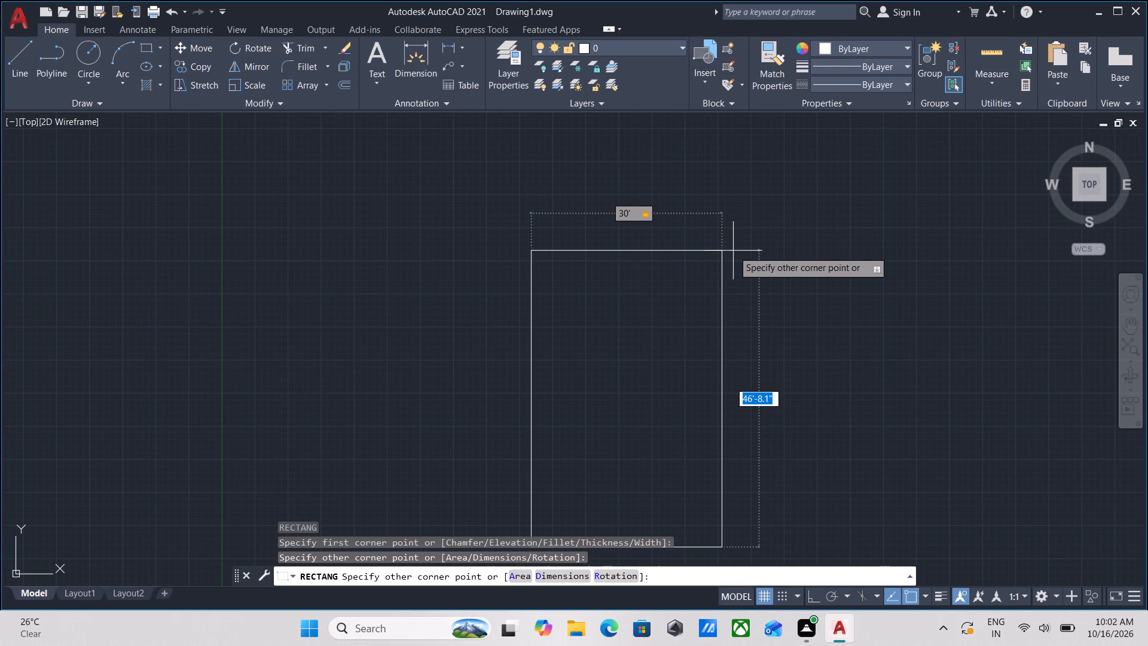
{"action": "type", "text": "45"}
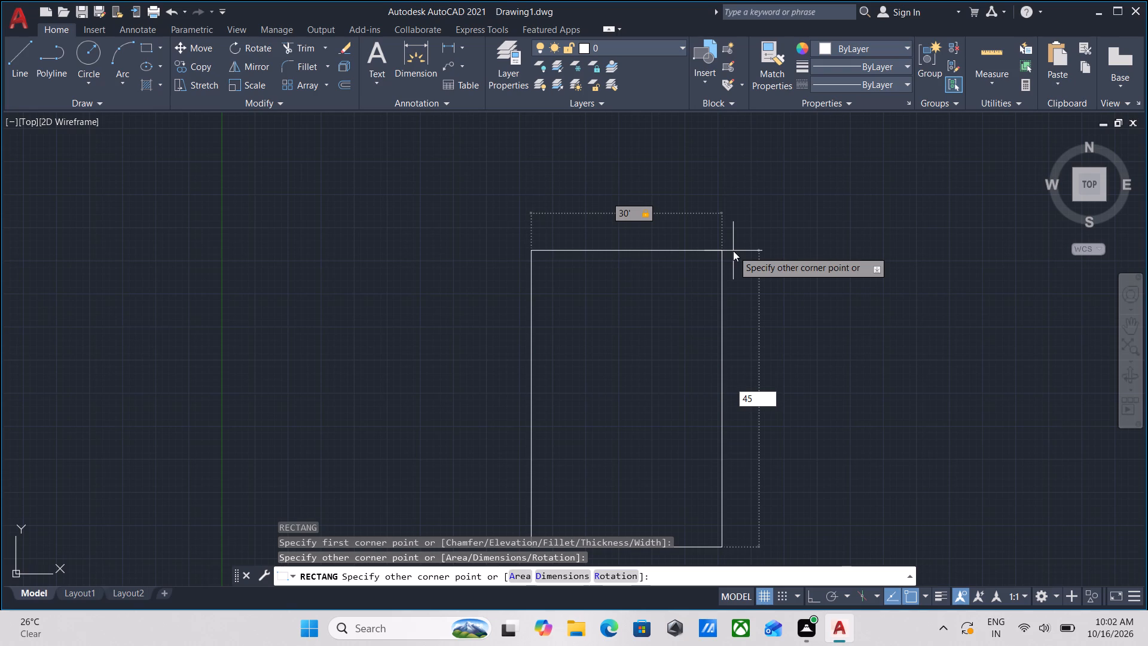
{"action": "key", "text": "apostrophe"}
{"action": "key", "text": "5"}
{"action": "key", "text": "shift+quotedbl"}
{"action": "key", "text": "Return"}
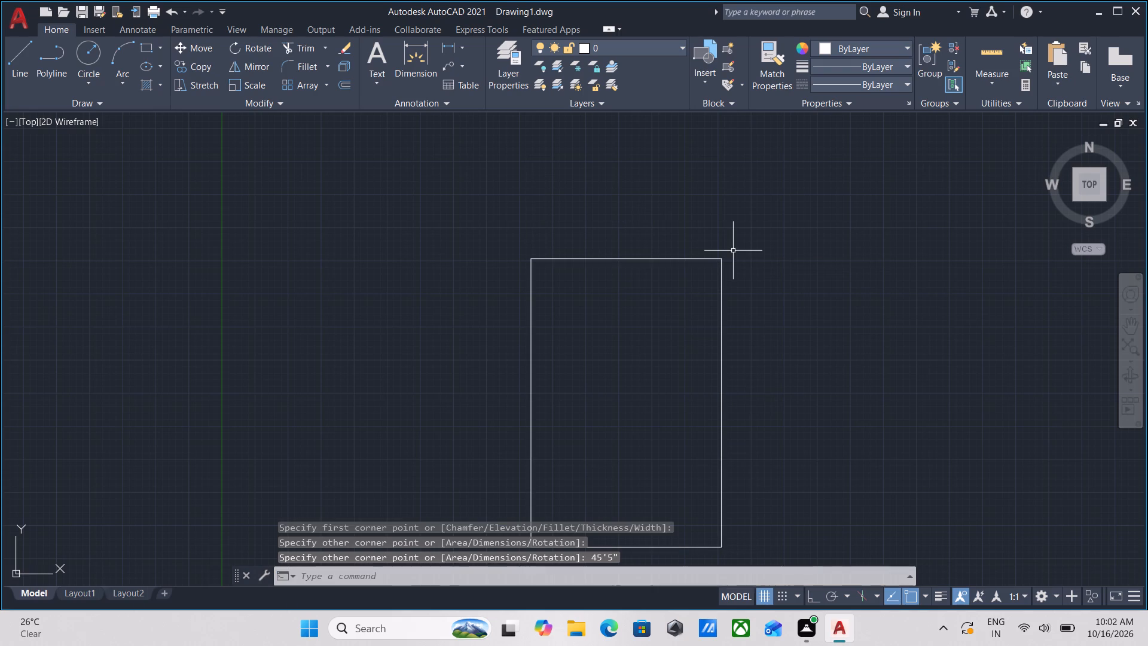
Explode the 30' wide rectangle into separate lines.
{"action": "scroll", "coordinate": [734, 292], "scroll_direction": "up", "scroll_amount": 3}
{"action": "scroll", "coordinate": [734, 292], "scroll_direction": "down", "scroll_amount": 1}
{"action": "middle_click_drag", "start_coordinate": [725, 283], "coordinate": [726, 217]}
{"action": "scroll", "coordinate": [717, 233], "scroll_direction": "up", "scroll_amount": 1}
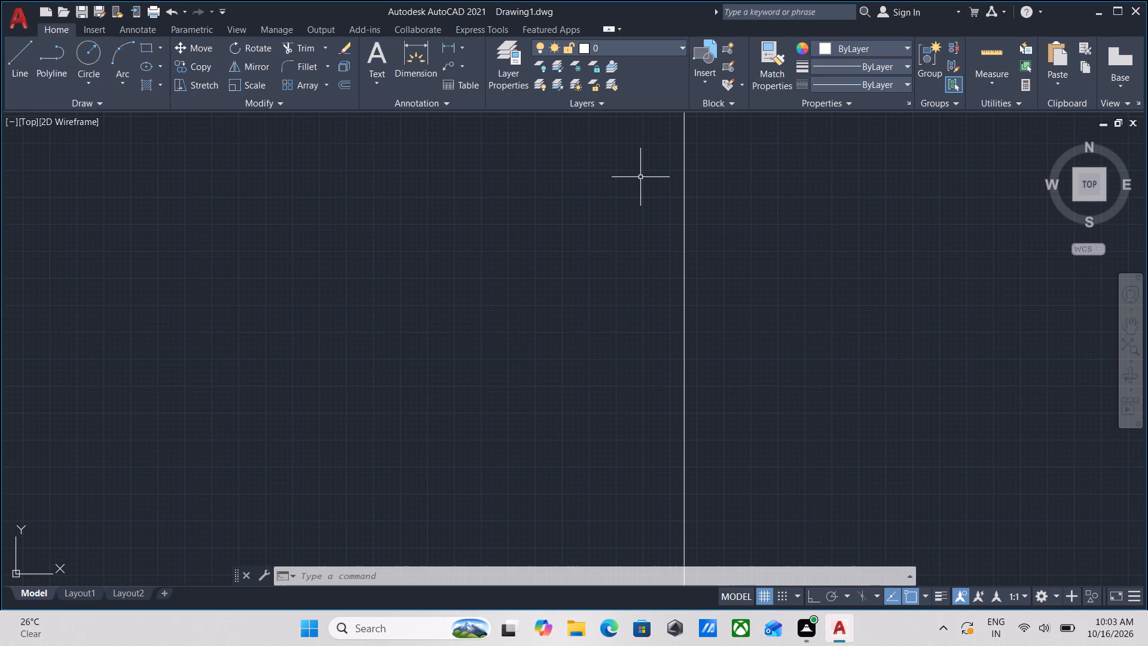
{"action": "scroll", "coordinate": [637, 239], "scroll_direction": "down", "scroll_amount": 3}
{"action": "middle_click_drag", "start_coordinate": [572, 261], "coordinate": [611, 187]}
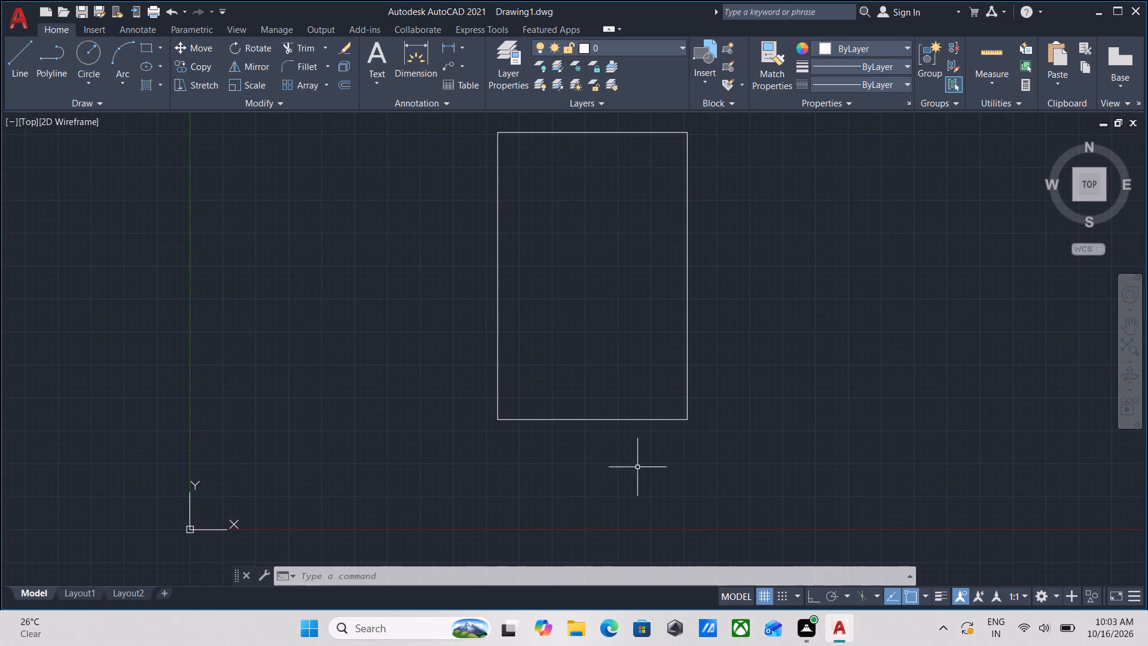
{"action": "left_click_drag", "start_coordinate": [640, 469], "coordinate": [637, 464]}
{"action": "left_click", "coordinate": [573, 363]}
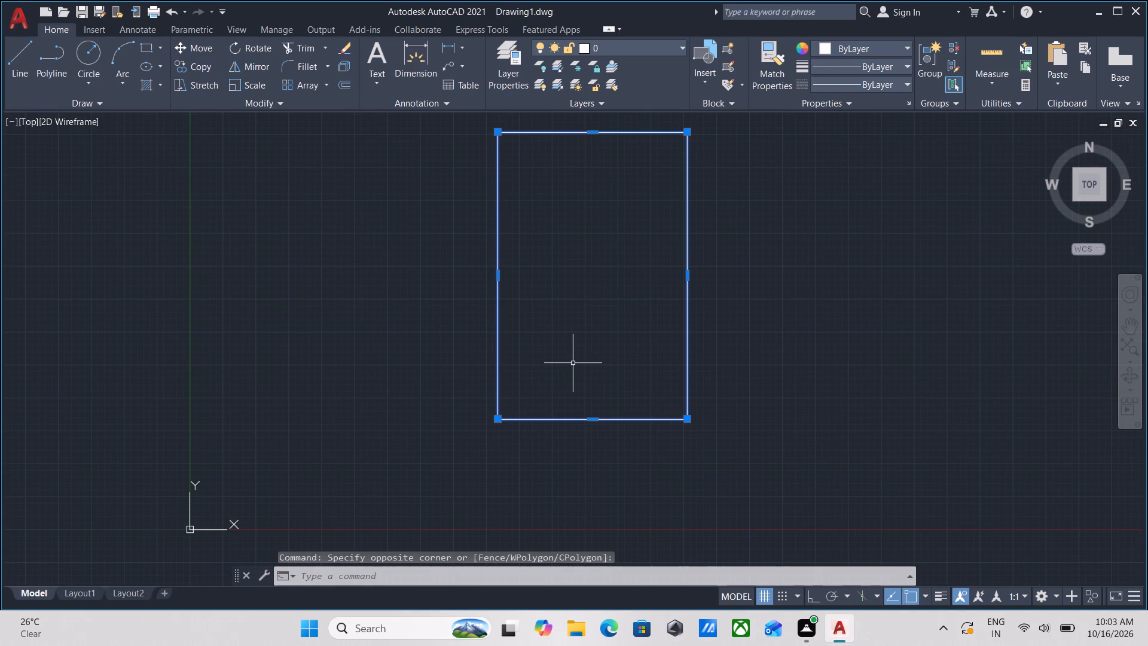
{"action": "key", "text": "x"}
{"action": "key", "text": "Return"}
Offset the rectangle's bottom edge 5' inward.
{"action": "scroll", "coordinate": [618, 458], "scroll_direction": "up", "scroll_amount": 3}
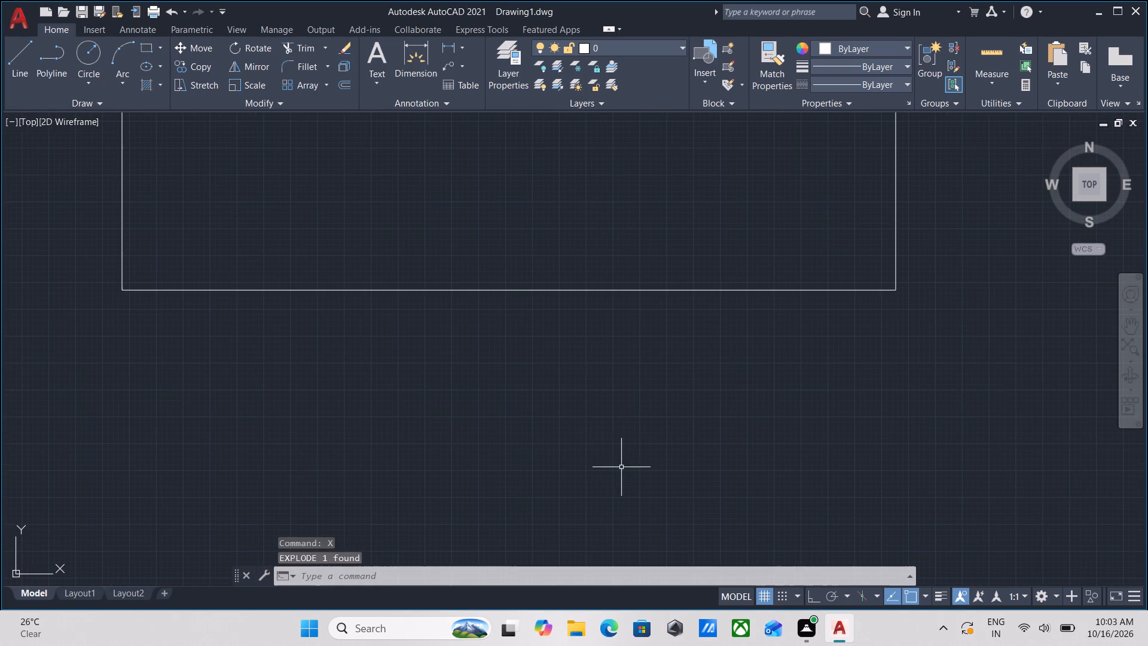
{"action": "scroll", "coordinate": [580, 345], "scroll_direction": "down", "scroll_amount": 1}
{"action": "middle_click_drag", "start_coordinate": [580, 345], "coordinate": [602, 449]}
{"action": "left_click", "coordinate": [602, 449]}
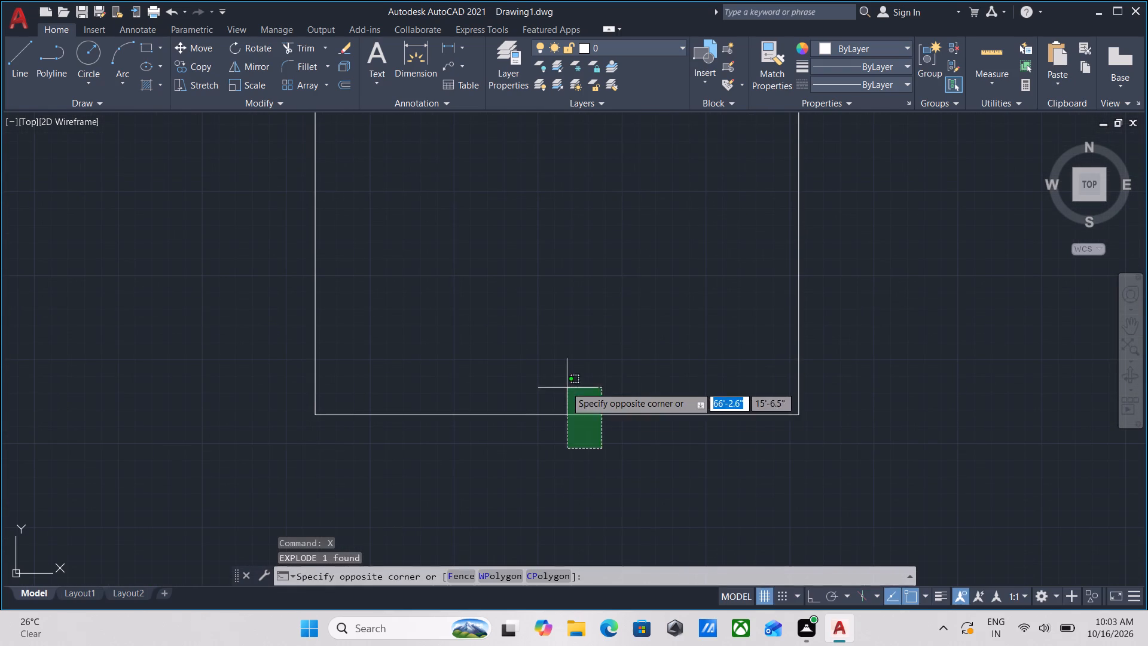
{"action": "left_click", "coordinate": [560, 377]}
{"action": "key", "text": "o"}
{"action": "key", "text": "Return"}
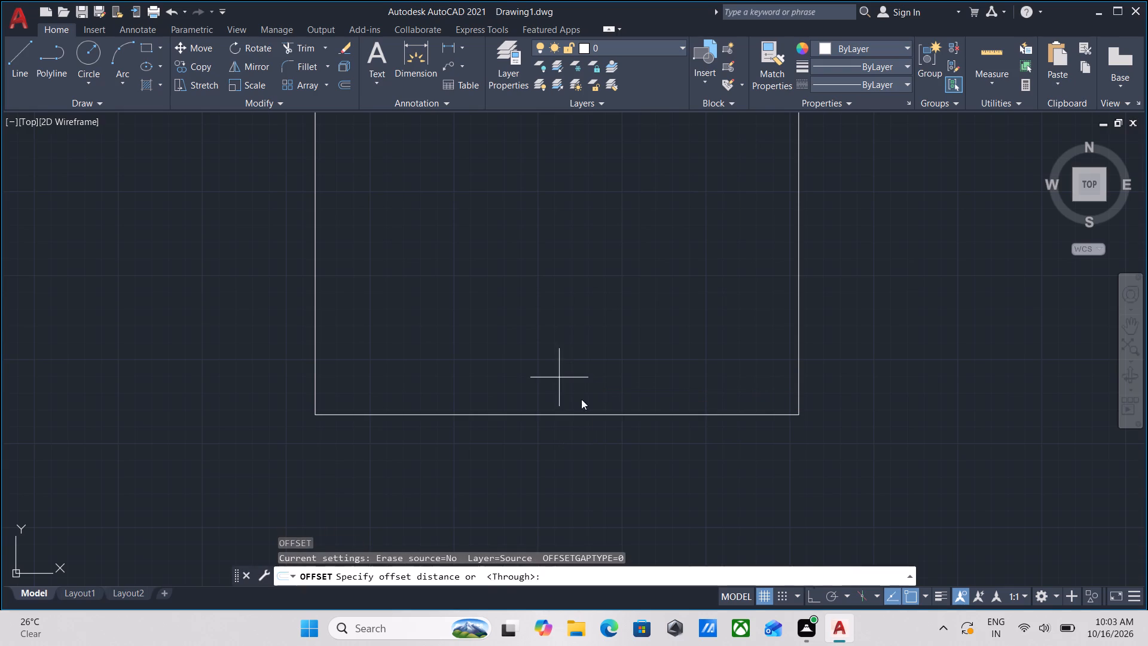
{"action": "left_click", "coordinate": [584, 413]}
{"action": "left_click", "coordinate": [584, 359]}
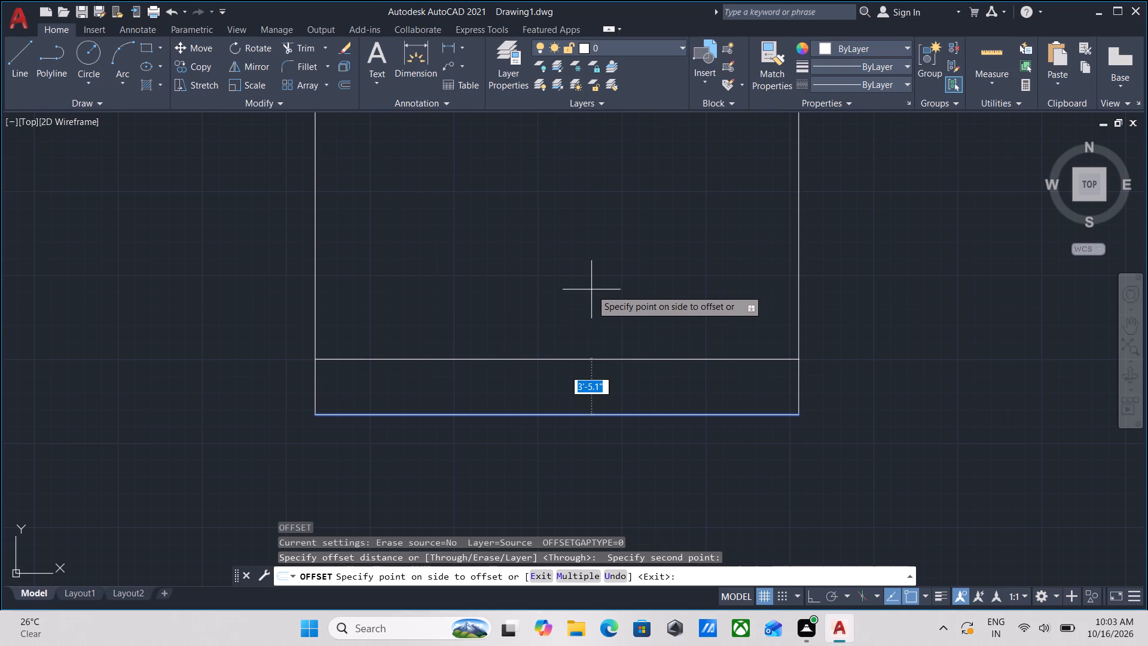
{"action": "type", "text": "5'"}
{"action": "key", "text": "Return"}
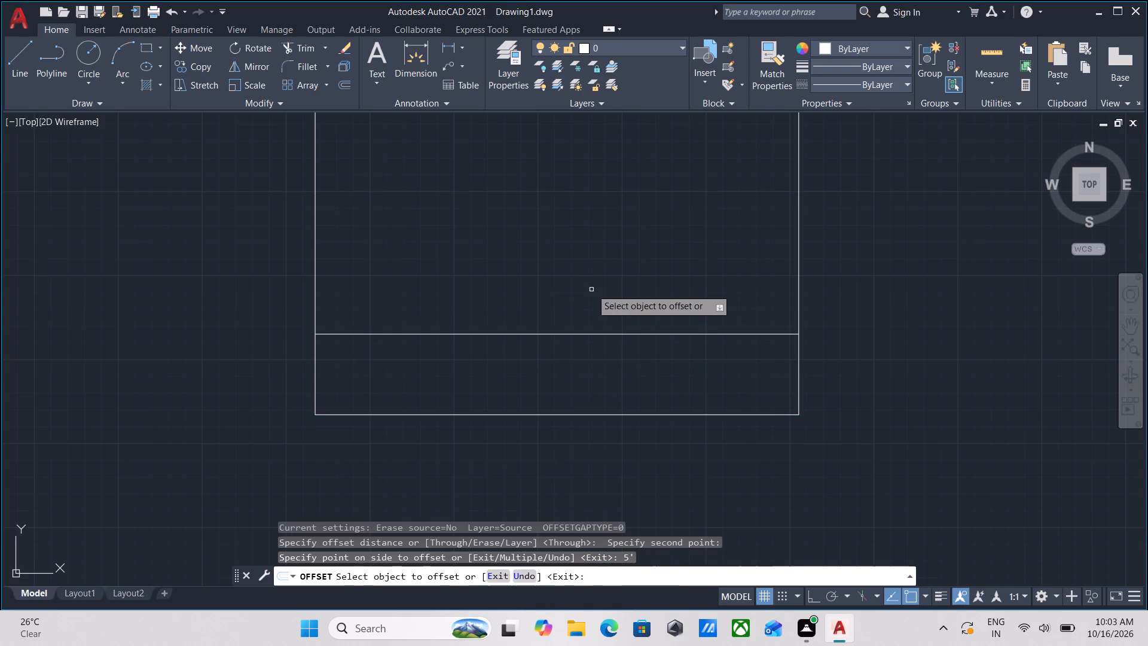
Offset the rectangle's top edge 2'11" inward.
{"action": "scroll", "coordinate": [591, 288], "scroll_direction": "down", "scroll_amount": 2}
{"action": "middle_click_drag", "start_coordinate": [591, 288], "coordinate": [597, 470]}
{"action": "middle_click_drag", "start_coordinate": [588, 343], "coordinate": [603, 384]}
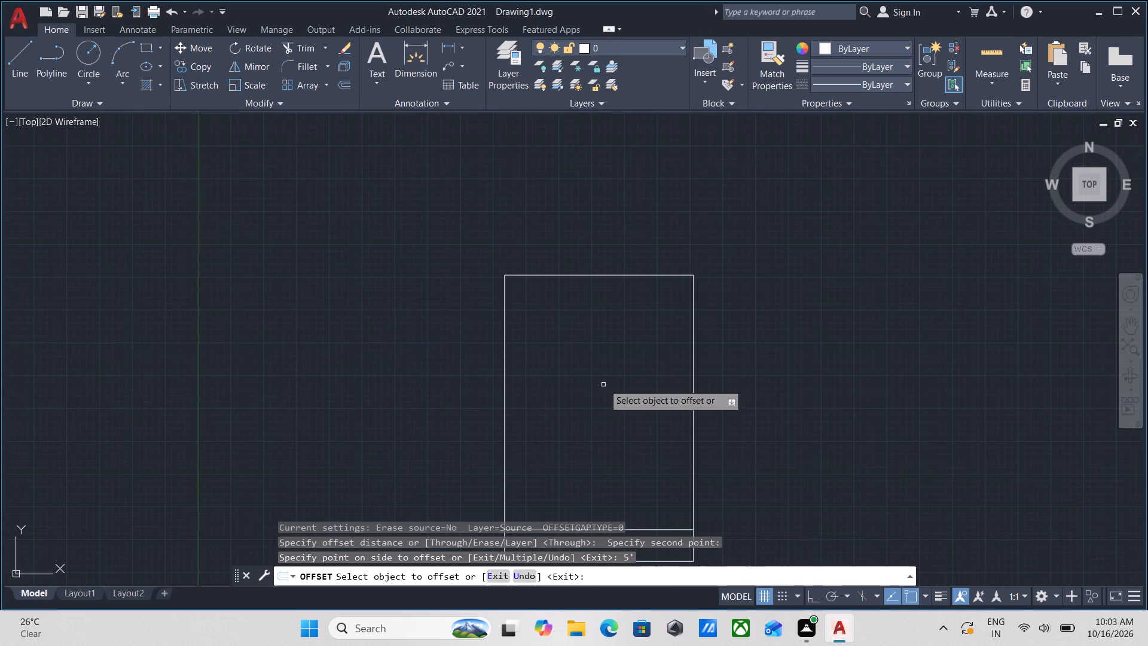
{"action": "middle_click_drag", "start_coordinate": [600, 319], "coordinate": [632, 415]}
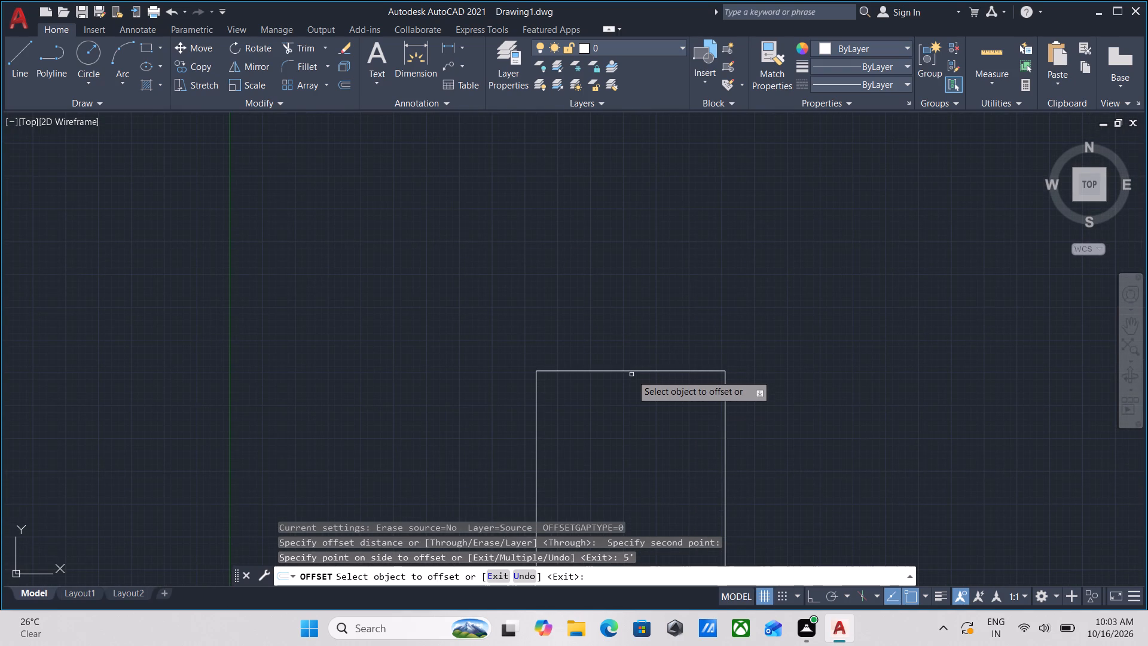
{"action": "left_click", "coordinate": [631, 370]}
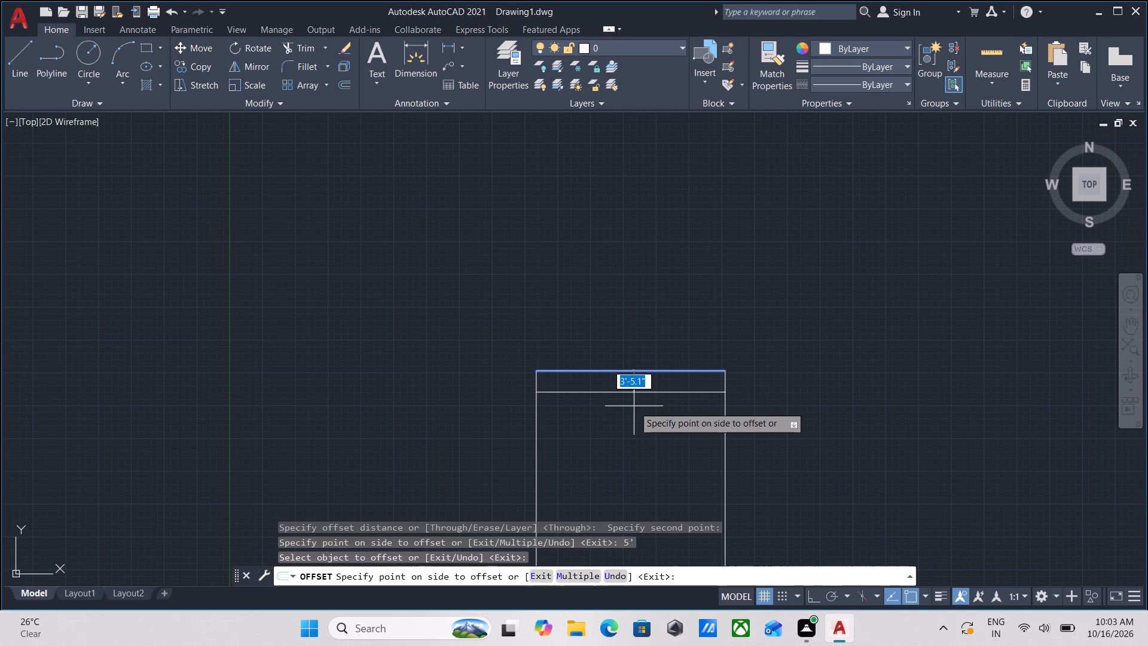
{"action": "type", "text": "2'"}
{"action": "type", "text": "11"}
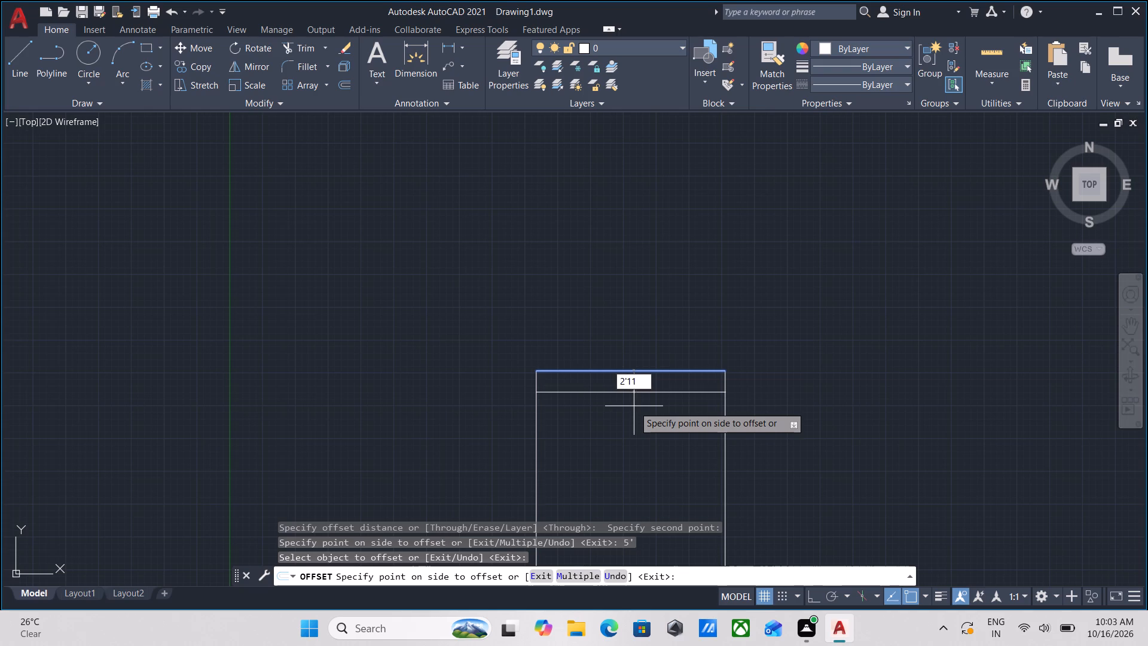
{"action": "key", "text": "Return"}
Offset the rectangle's left and right edges 3' inward each and end the Offset command.
{"action": "middle_click_drag", "start_coordinate": [545, 420], "coordinate": [555, 341]}
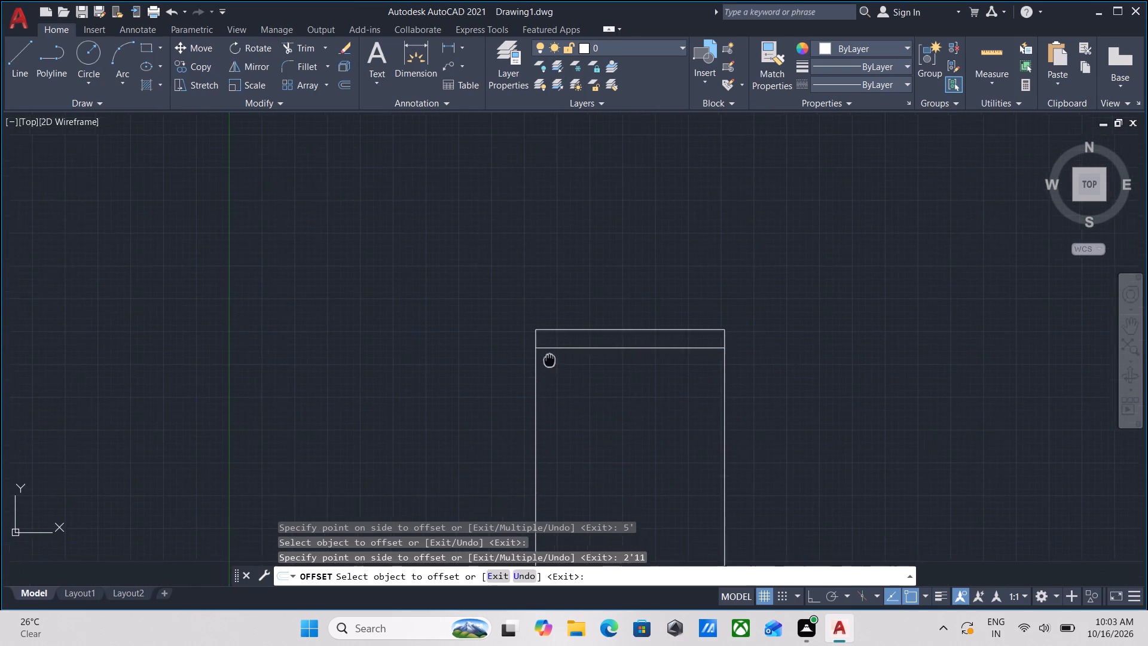
{"action": "middle_click_drag", "start_coordinate": [555, 341], "coordinate": [585, 273]}
{"action": "left_click", "coordinate": [579, 352]}
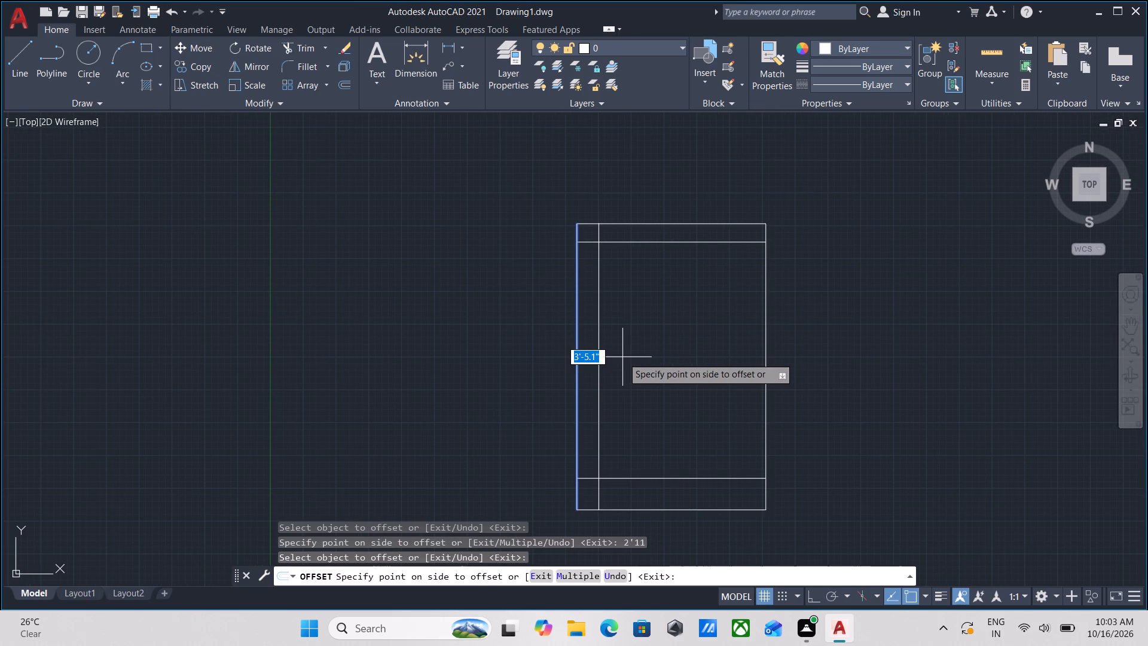
{"action": "type", "text": "3'"}
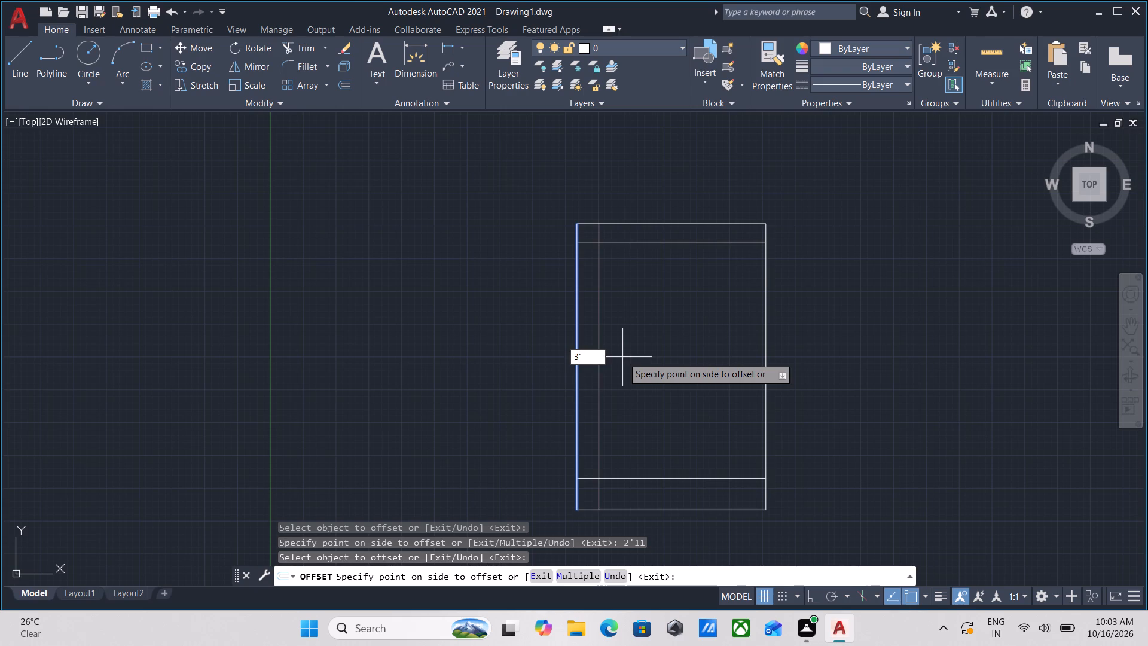
{"action": "key", "text": "Return"}
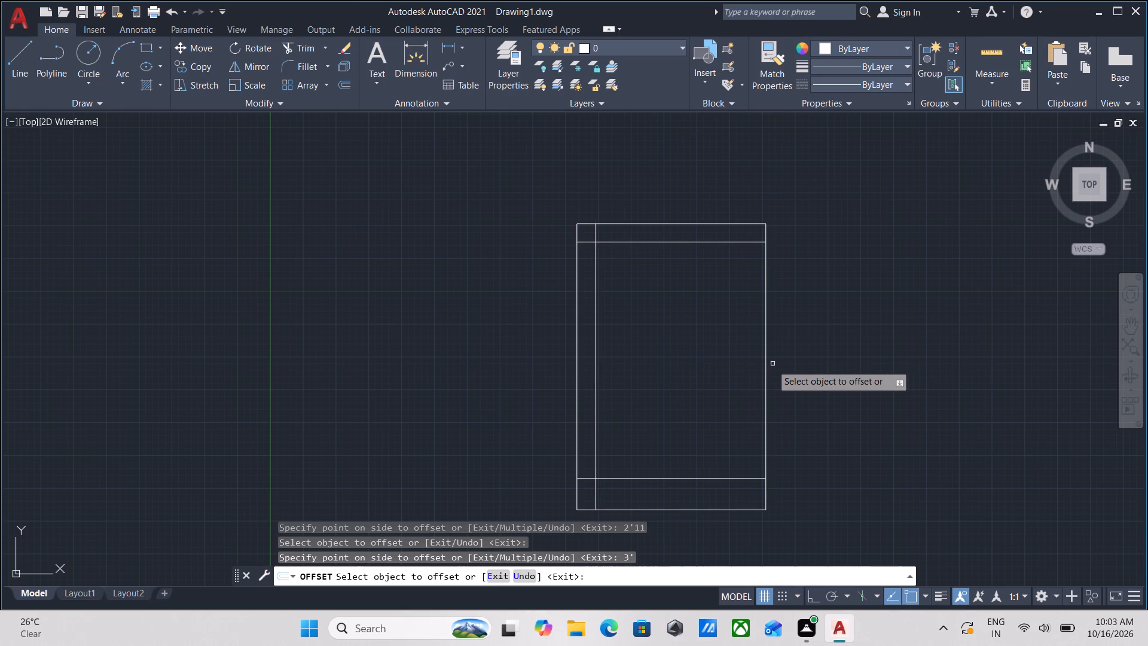
{"action": "left_click", "coordinate": [764, 365]}
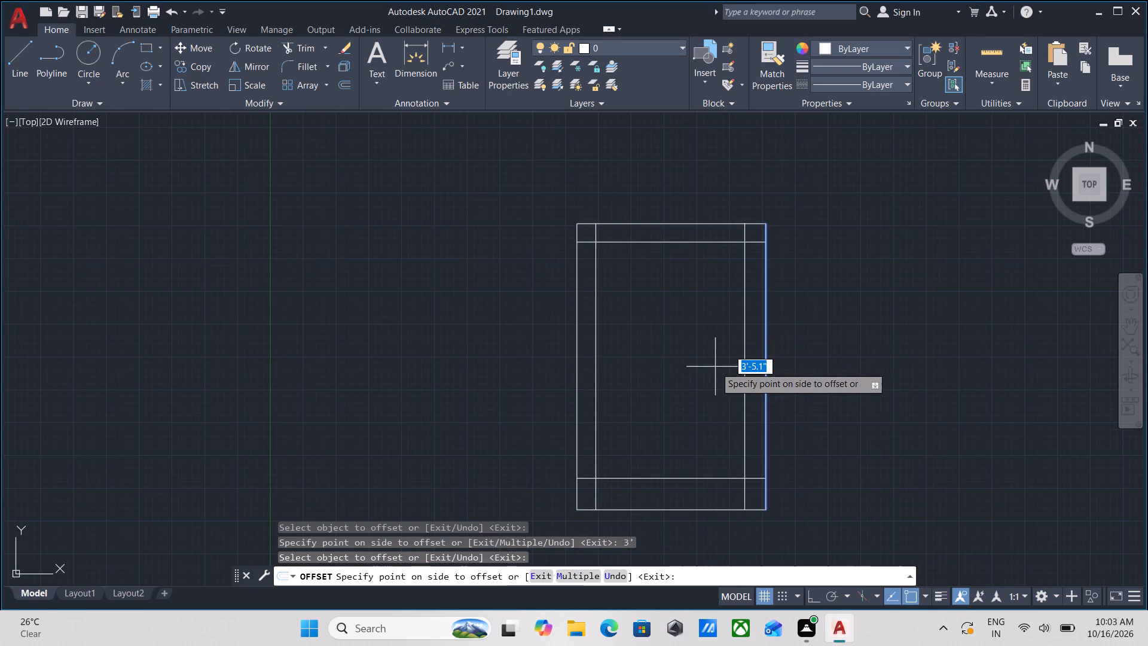
{"action": "type", "text": "3'"}
{"action": "key", "text": "Return"}
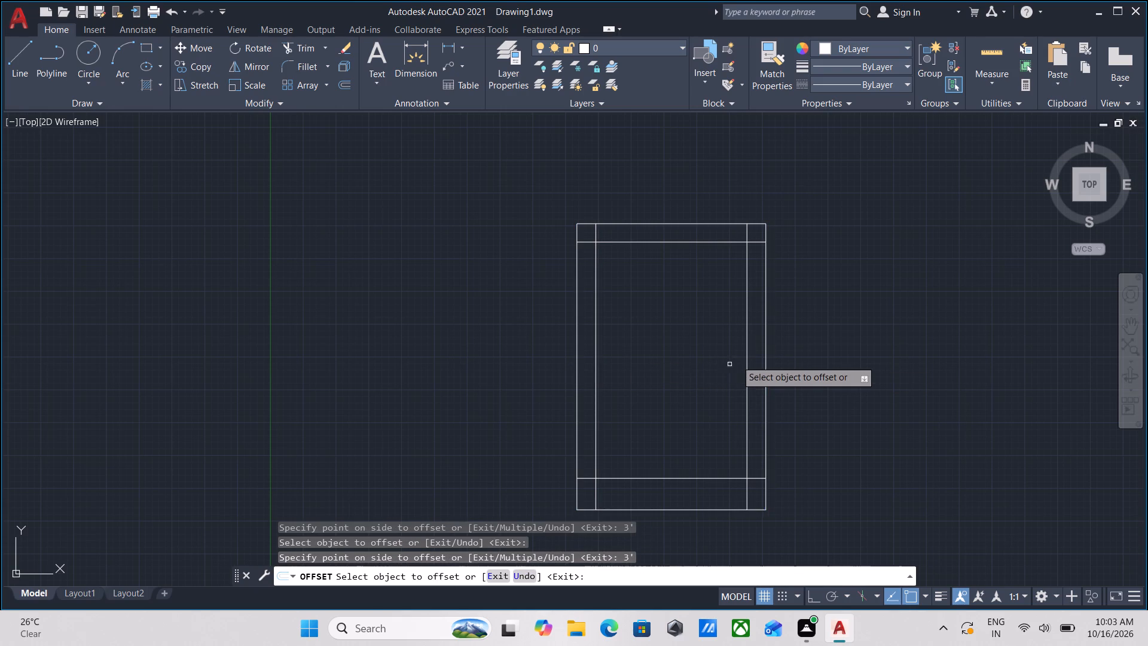
{"action": "scroll", "coordinate": [736, 360], "scroll_direction": "up", "scroll_amount": 2}
{"action": "middle_click_drag", "start_coordinate": [609, 291], "coordinate": [618, 436]}
{"action": "middle_click_drag", "start_coordinate": [622, 364], "coordinate": [630, 399]}
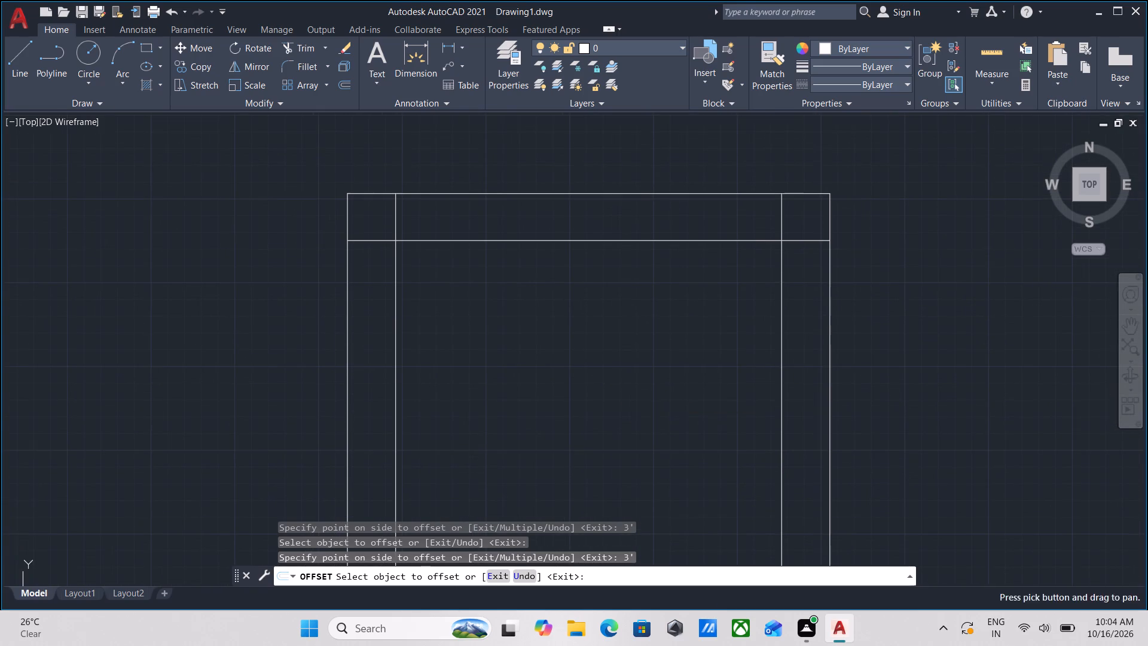
{"action": "key", "text": "Escape"}
Trim the overhanging ends of the offset lines at the inner rectangle's two upper corners.
{"action": "type", "text": "tr"}
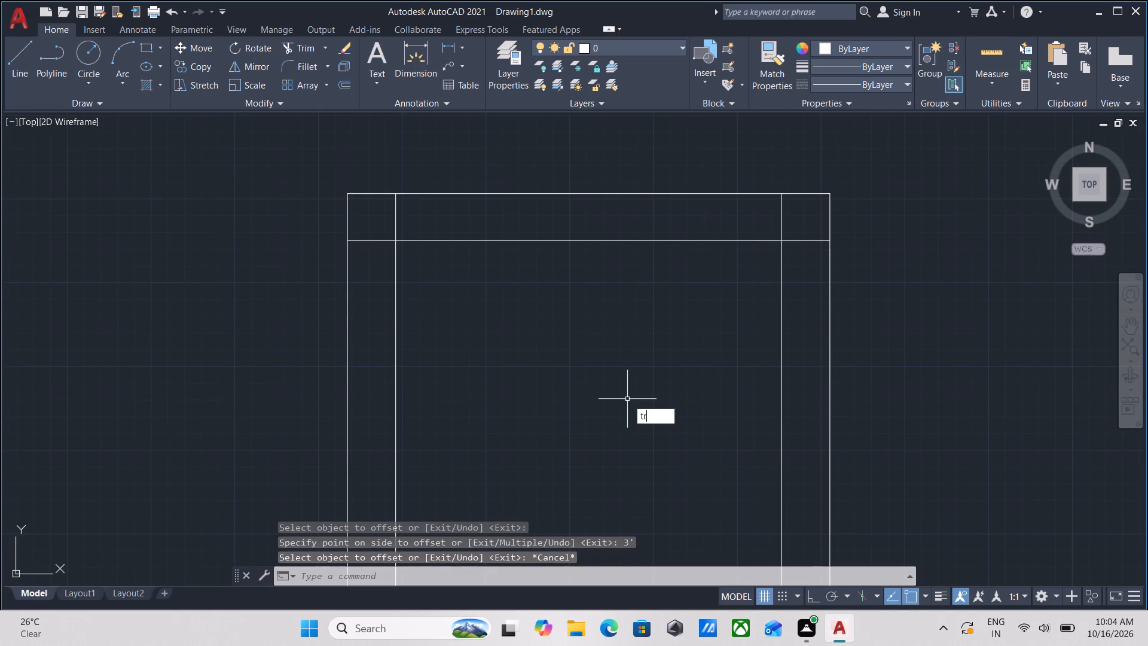
{"action": "key", "text": "Return"}
{"action": "scroll", "coordinate": [804, 262], "scroll_direction": "up", "scroll_amount": 1}
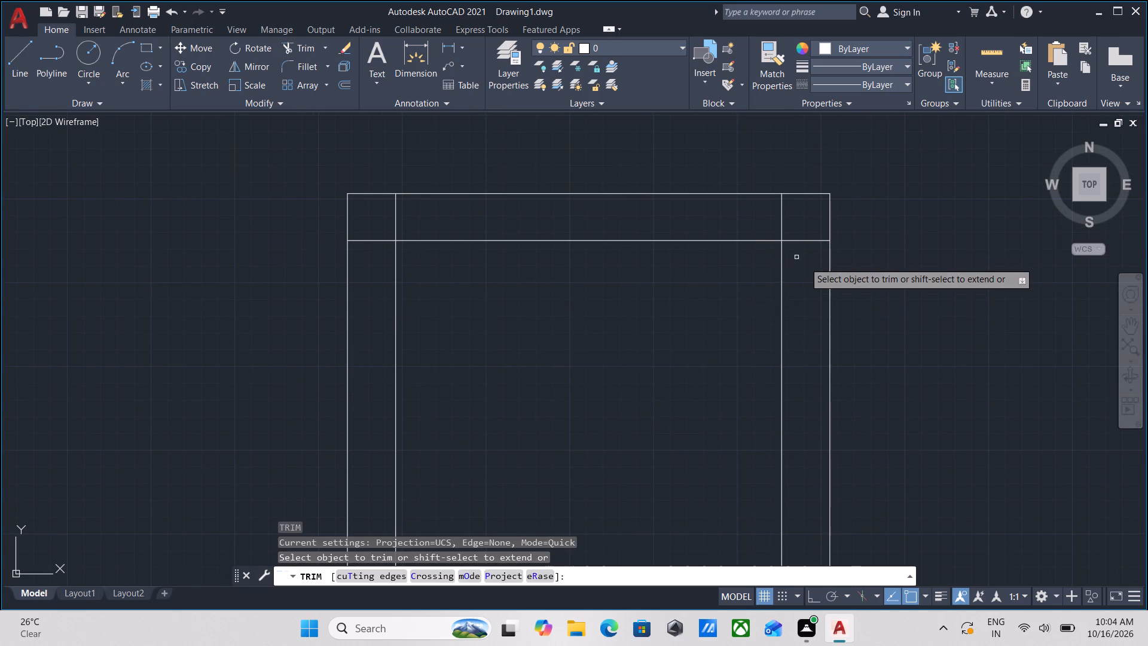
{"action": "left_click", "coordinate": [805, 262]}
{"action": "left_click", "coordinate": [805, 193]}
{"action": "left_click", "coordinate": [795, 197]}
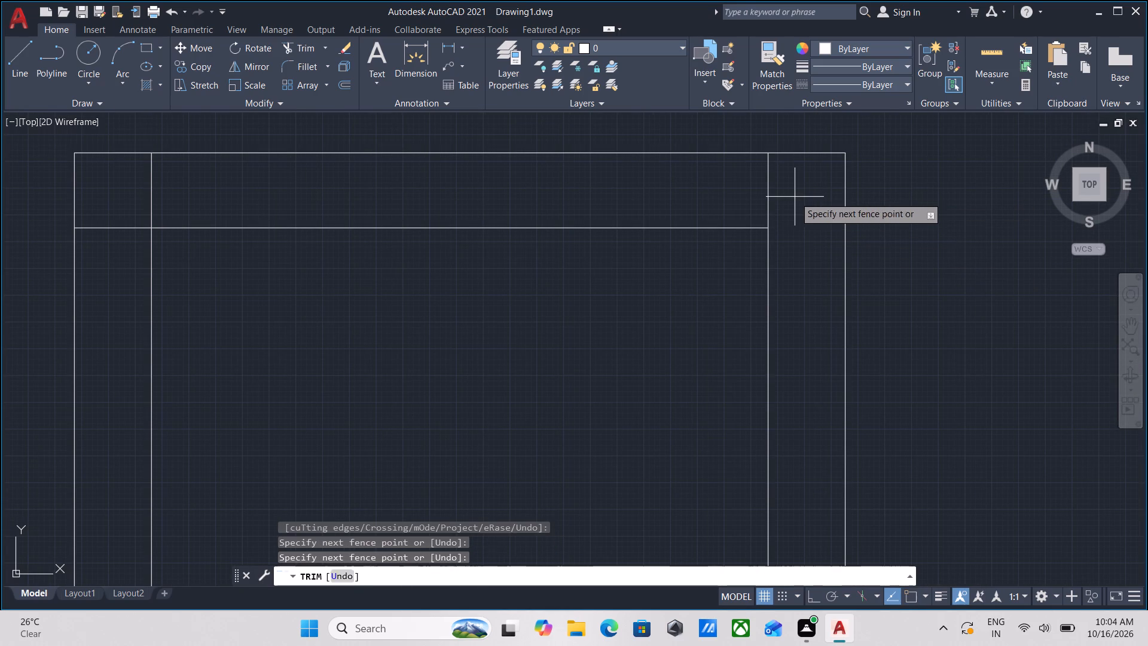
{"action": "left_click", "coordinate": [620, 196]}
{"action": "scroll", "coordinate": [620, 196], "scroll_direction": "down", "scroll_amount": 1}
{"action": "middle_click_drag", "start_coordinate": [620, 196], "coordinate": [851, 206]}
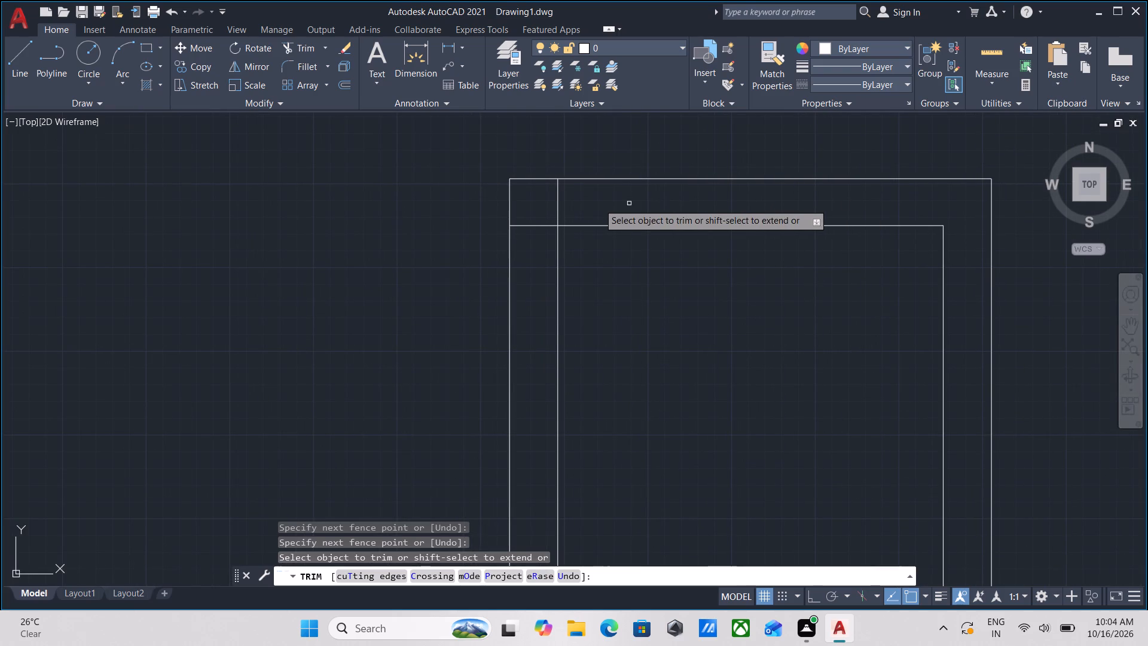
{"action": "left_click", "coordinate": [566, 209]}
{"action": "left_click", "coordinate": [529, 209]}
{"action": "left_click", "coordinate": [532, 209]}
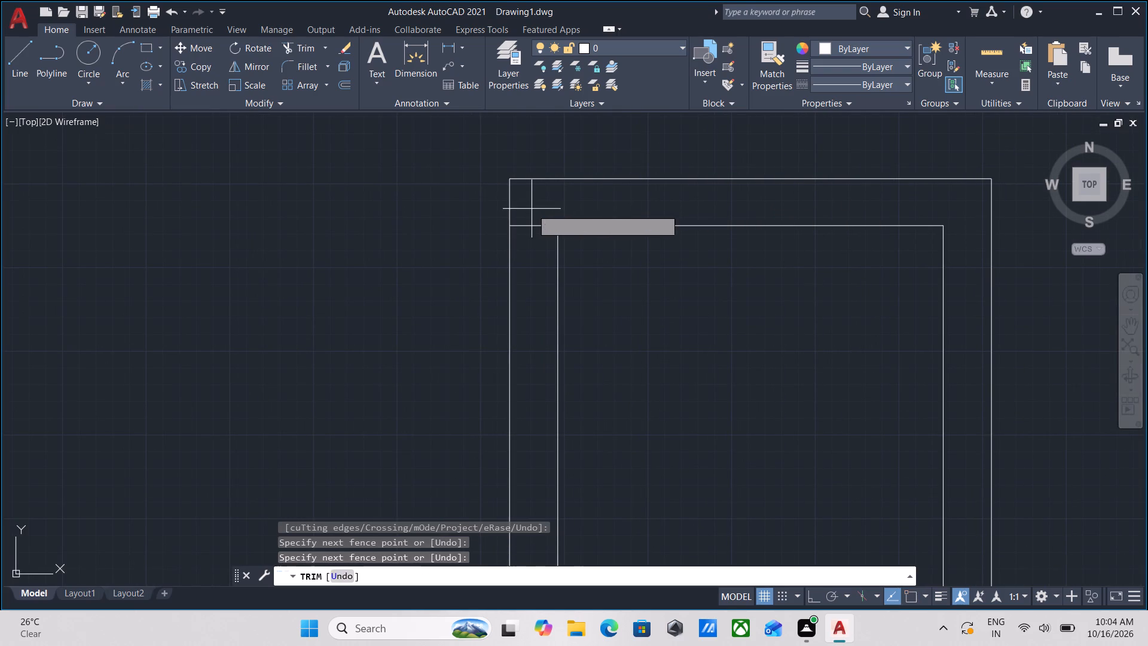
{"action": "left_click", "coordinate": [540, 273]}
Trim the bottom offset line's overhanging end at the inner rectangle's lower-right corner.
{"action": "scroll", "coordinate": [540, 273], "scroll_direction": "down", "scroll_amount": 3}
{"action": "middle_click_drag", "start_coordinate": [612, 338], "coordinate": [609, 240]}
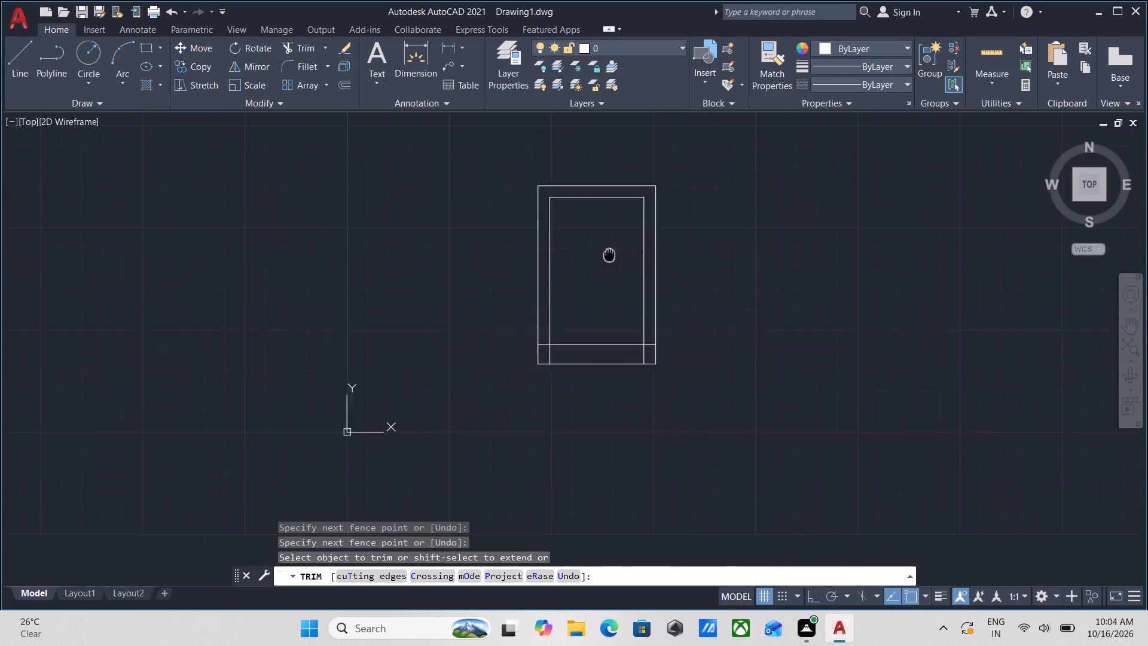
{"action": "middle_click_drag", "start_coordinate": [609, 240], "coordinate": [610, 216]}
{"action": "scroll", "coordinate": [645, 294], "scroll_direction": "up", "scroll_amount": 6}
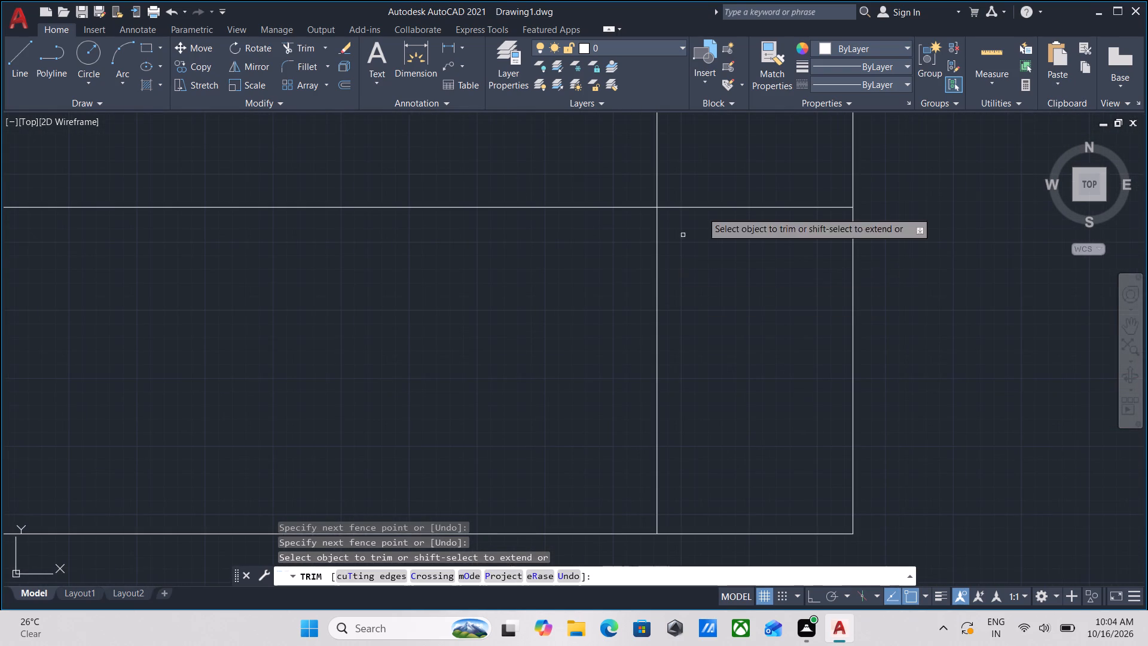
{"action": "left_click", "coordinate": [721, 185]}
{"action": "left_click", "coordinate": [721, 185]}
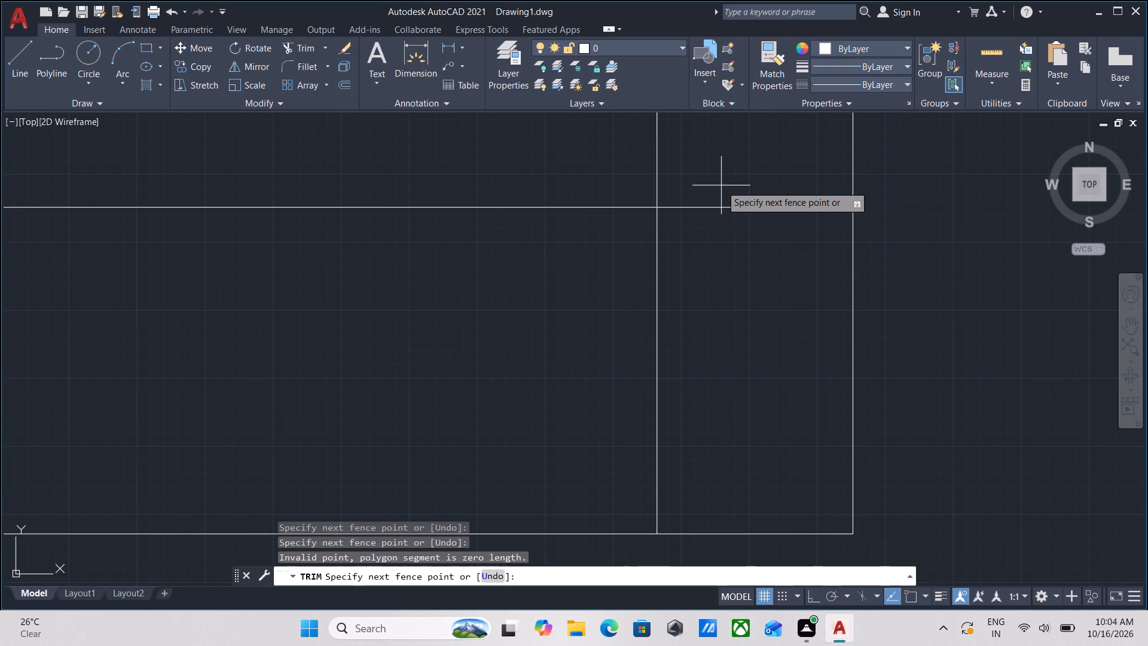
{"action": "left_click", "coordinate": [731, 287]}
Trim both overhanging line ends at the inner rectangle's lower-left corner.
{"action": "scroll", "coordinate": [459, 330], "scroll_direction": "down", "scroll_amount": 4}
{"action": "middle_click_drag", "start_coordinate": [383, 343], "coordinate": [479, 345]}
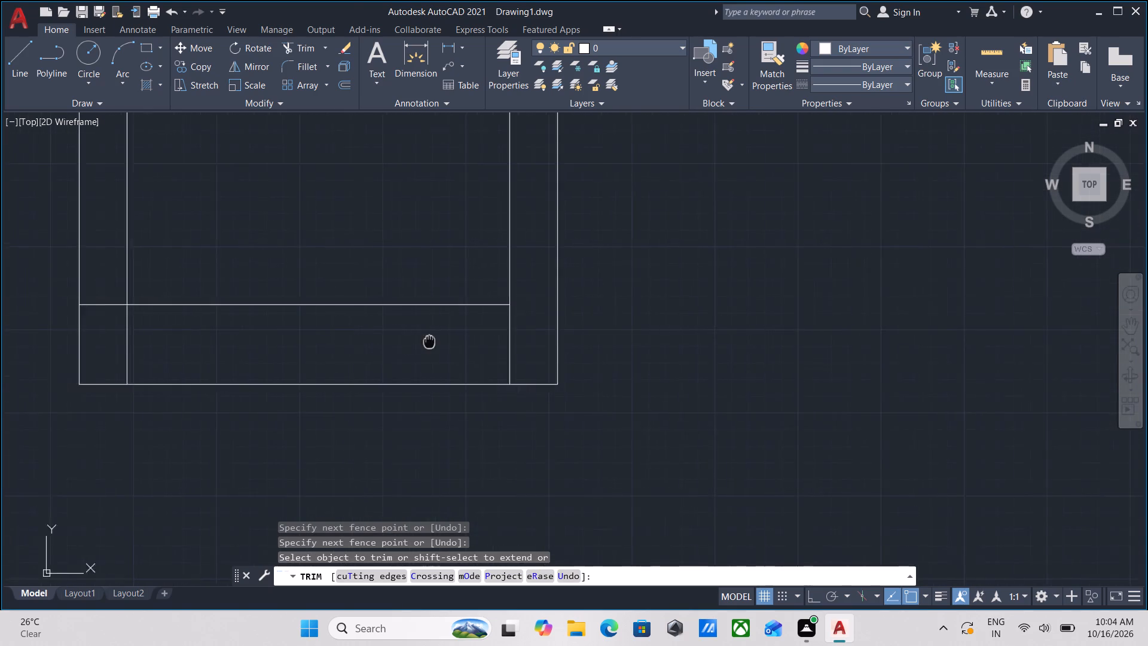
{"action": "middle_click_drag", "start_coordinate": [479, 345], "coordinate": [542, 341]}
{"action": "scroll", "coordinate": [232, 314], "scroll_direction": "up", "scroll_amount": 1}
{"action": "left_click", "coordinate": [218, 272]}
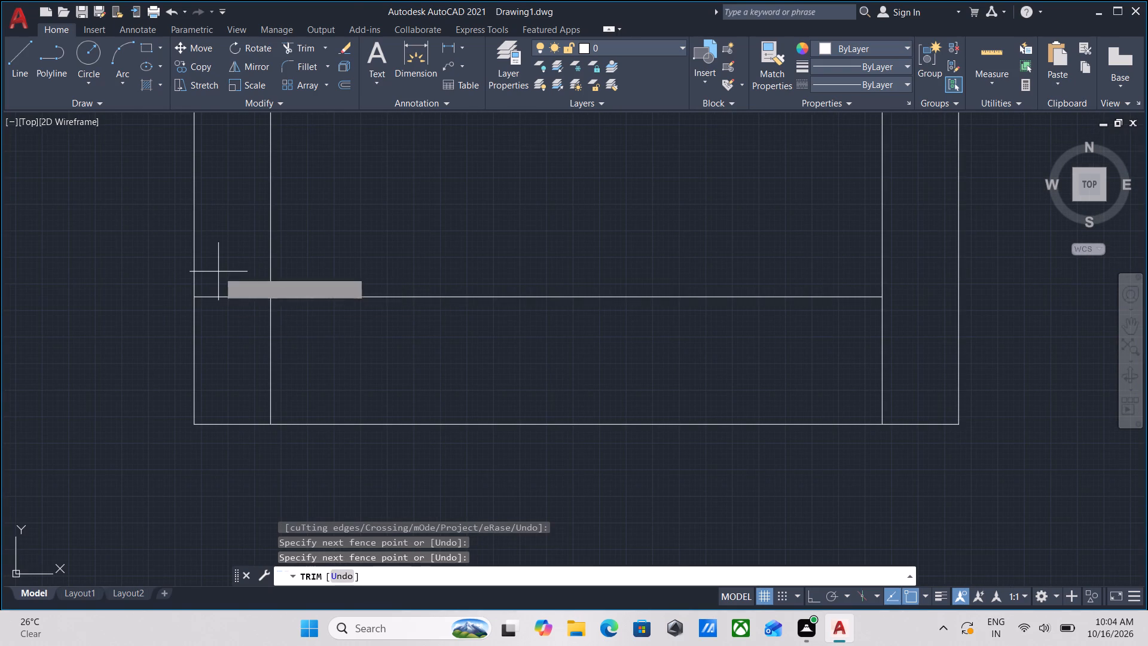
{"action": "left_click", "coordinate": [218, 345]}
{"action": "left_click", "coordinate": [238, 354]}
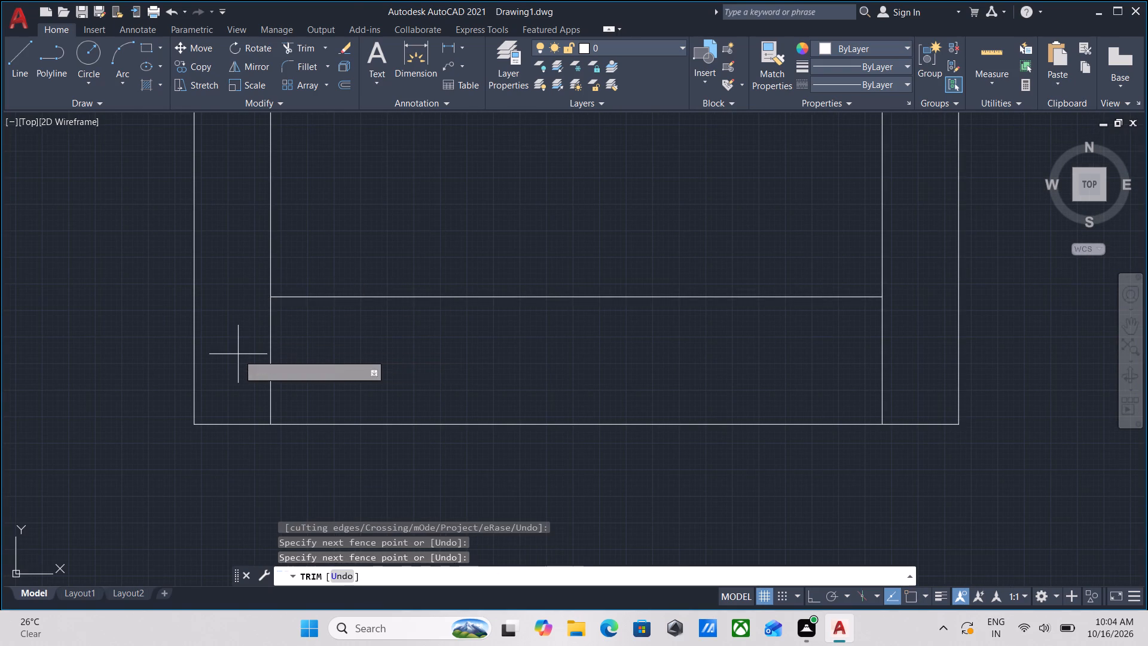
{"action": "left_click", "coordinate": [350, 352]}
Trim the remaining vertical overhang below the inner rectangle's lower-right corner and end the Trim command.
{"action": "scroll", "coordinate": [350, 352], "scroll_direction": "down", "scroll_amount": 2}
{"action": "middle_click_drag", "start_coordinate": [350, 352], "coordinate": [387, 429]}
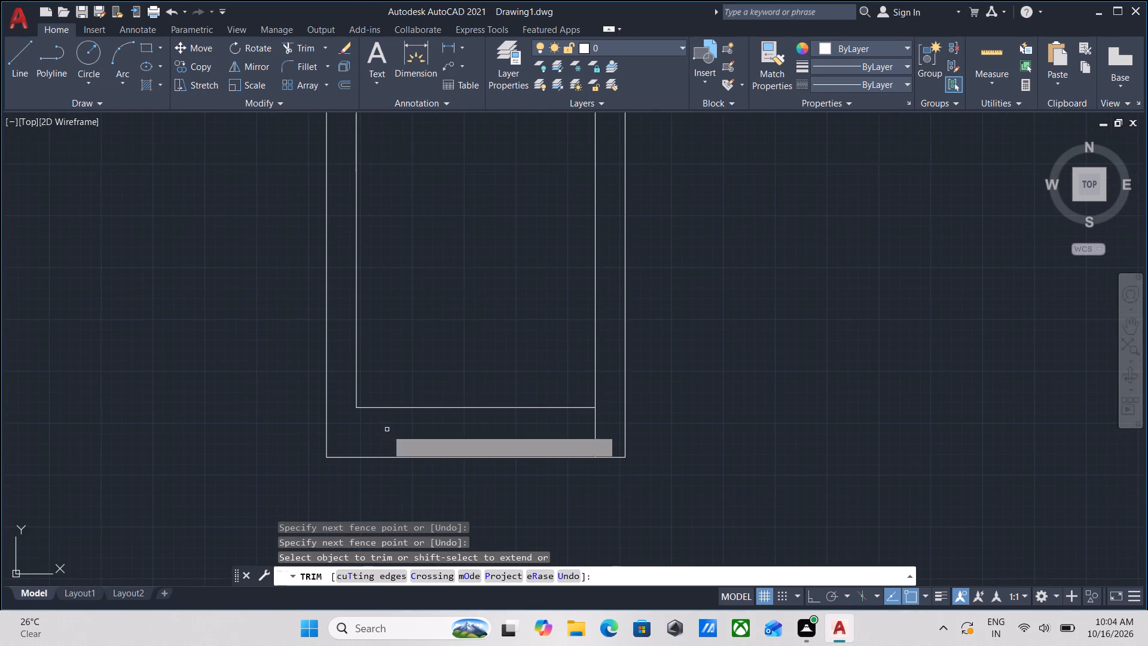
{"action": "scroll", "coordinate": [450, 293], "scroll_direction": "down", "scroll_amount": 1}
{"action": "middle_click_drag", "start_coordinate": [450, 293], "coordinate": [447, 227]}
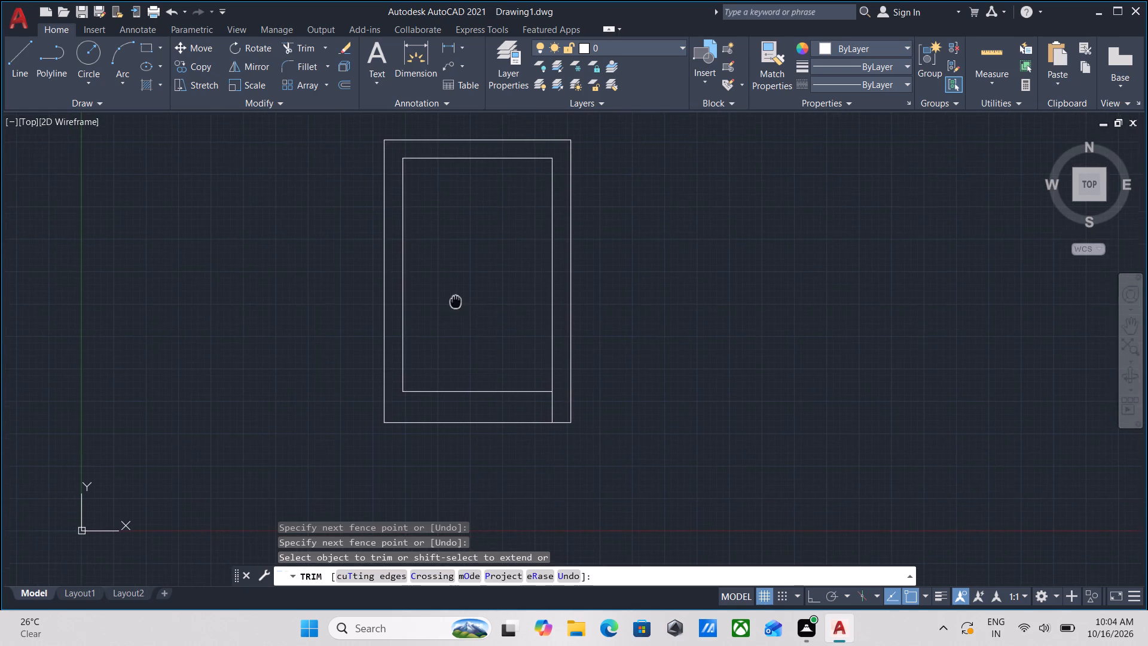
{"action": "middle_click_drag", "start_coordinate": [447, 227], "coordinate": [447, 215]}
{"action": "scroll", "coordinate": [518, 321], "scroll_direction": "up", "scroll_amount": 4}
{"action": "left_click", "coordinate": [651, 239]}
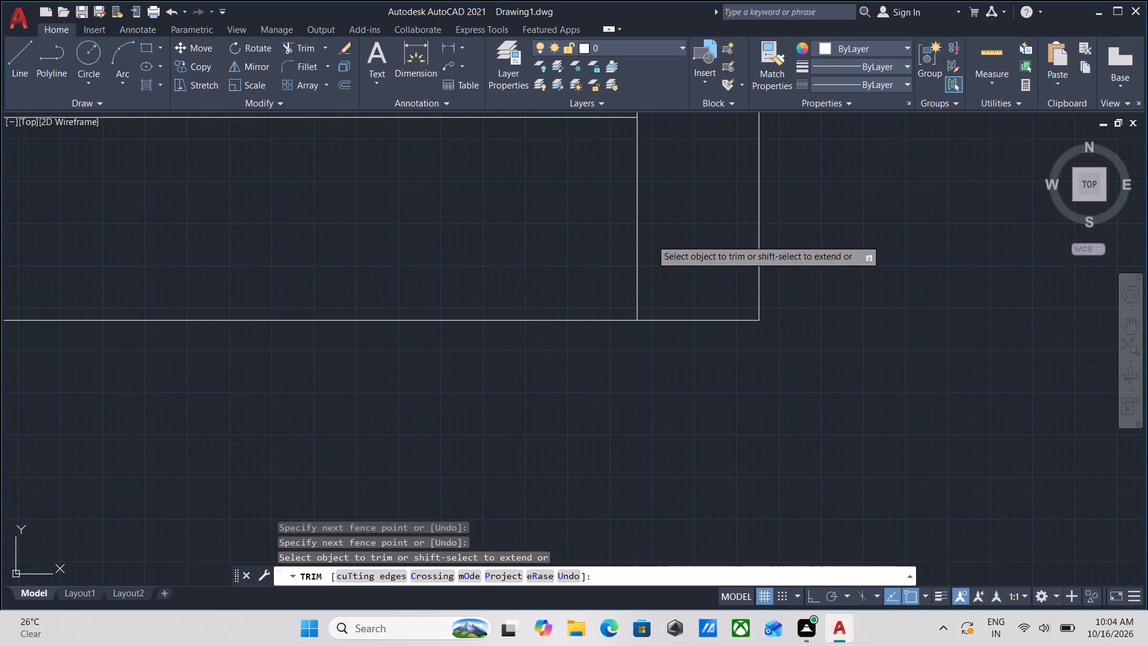
{"action": "left_click", "coordinate": [576, 239]}
{"action": "scroll", "coordinate": [576, 239], "scroll_direction": "down", "scroll_amount": 6}
{"action": "middle_click_drag", "start_coordinate": [557, 238], "coordinate": [585, 402]}
{"action": "scroll", "coordinate": [585, 401], "scroll_direction": "down", "scroll_amount": 1}
{"action": "scroll", "coordinate": [549, 284], "scroll_direction": "up", "scroll_amount": 2}
{"action": "middle_click_drag", "start_coordinate": [549, 284], "coordinate": [560, 403]}
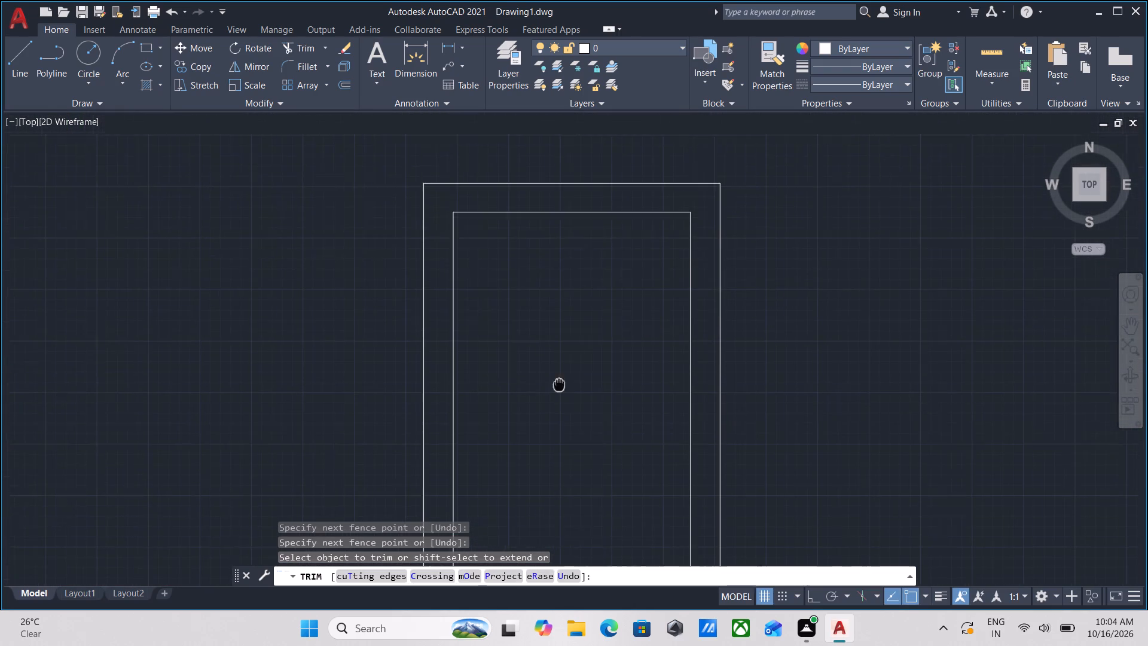
{"action": "middle_click_drag", "start_coordinate": [560, 403], "coordinate": [559, 417]}
{"action": "scroll", "coordinate": [546, 386], "scroll_direction": "up", "scroll_amount": 2}
{"action": "middle_click_drag", "start_coordinate": [525, 359], "coordinate": [557, 467]}
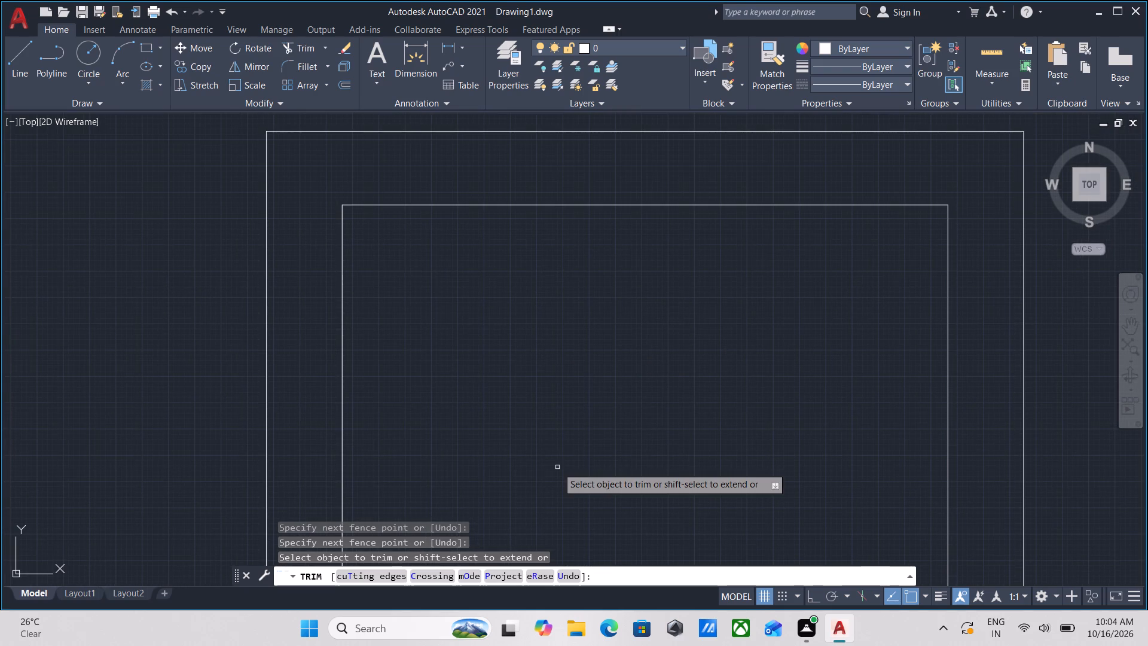
{"action": "key", "text": "Escape"}
Offset the inner rectangle's top edge 9" inward.
{"action": "middle_click_drag", "start_coordinate": [539, 316], "coordinate": [560, 402]}
{"action": "middle_click_drag", "start_coordinate": [549, 350], "coordinate": [561, 392]}
{"action": "left_click", "coordinate": [612, 349]}
{"action": "left_click", "coordinate": [578, 306]}
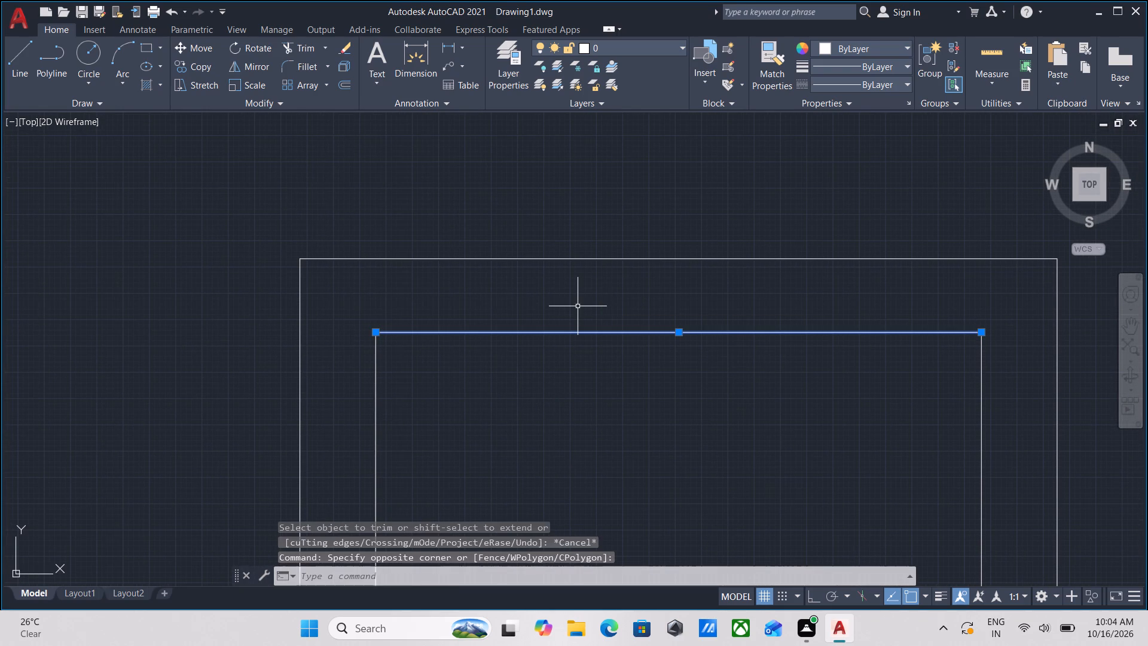
{"action": "key", "text": "o"}
{"action": "key", "text": "Return"}
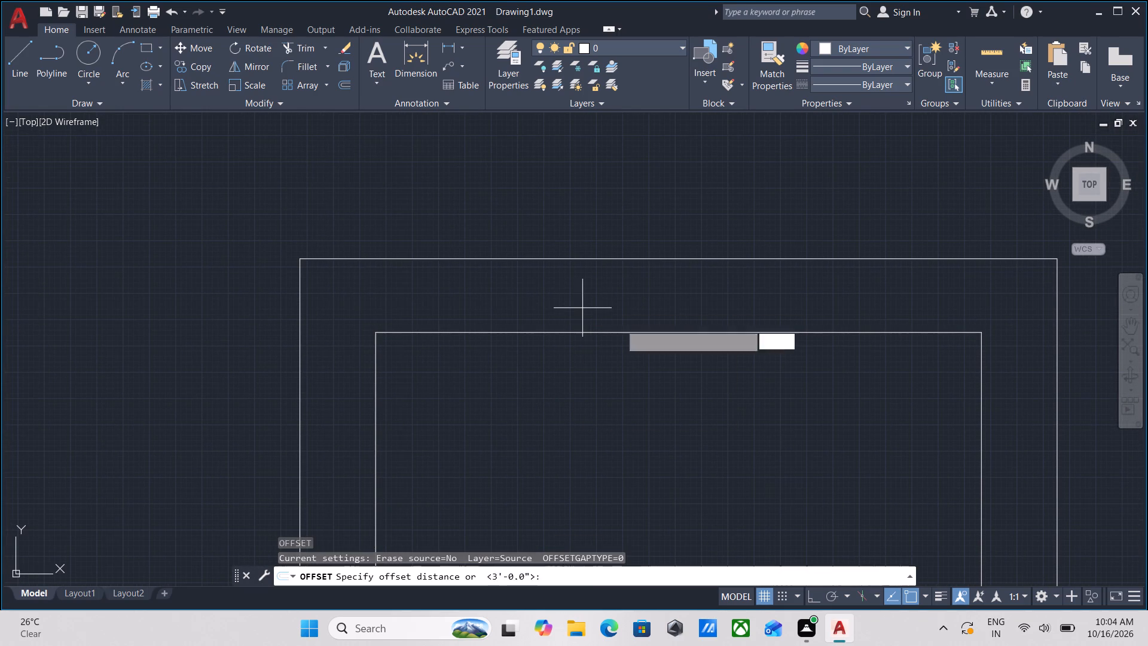
{"action": "left_click", "coordinate": [679, 329]}
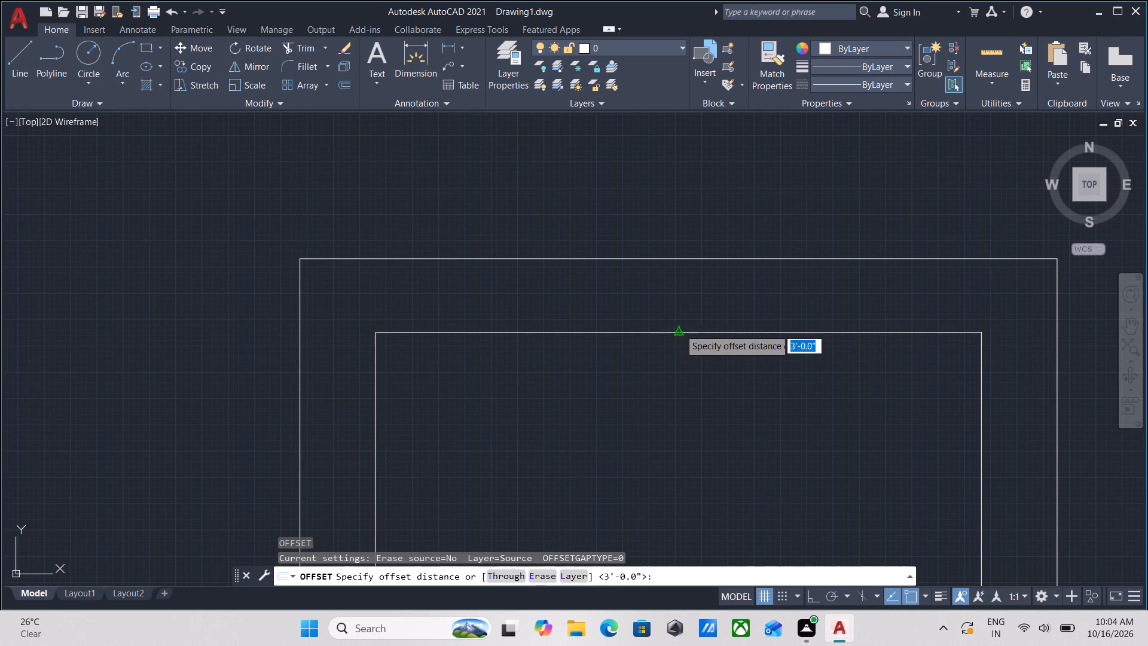
{"action": "left_click", "coordinate": [679, 364]}
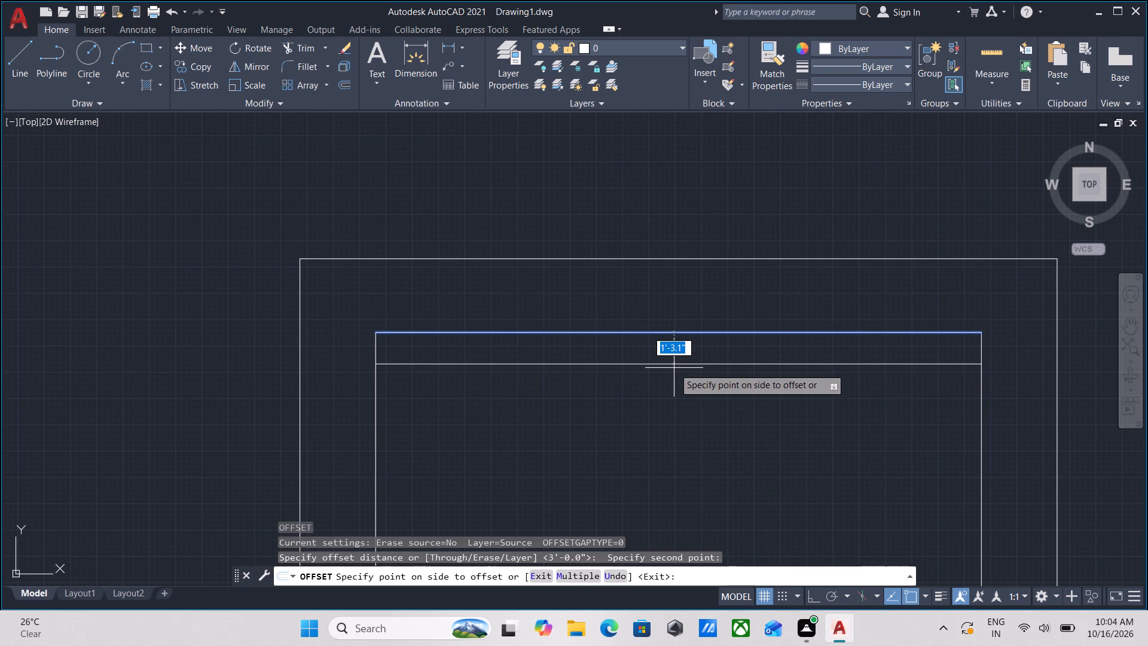
{"action": "key", "text": "9"}
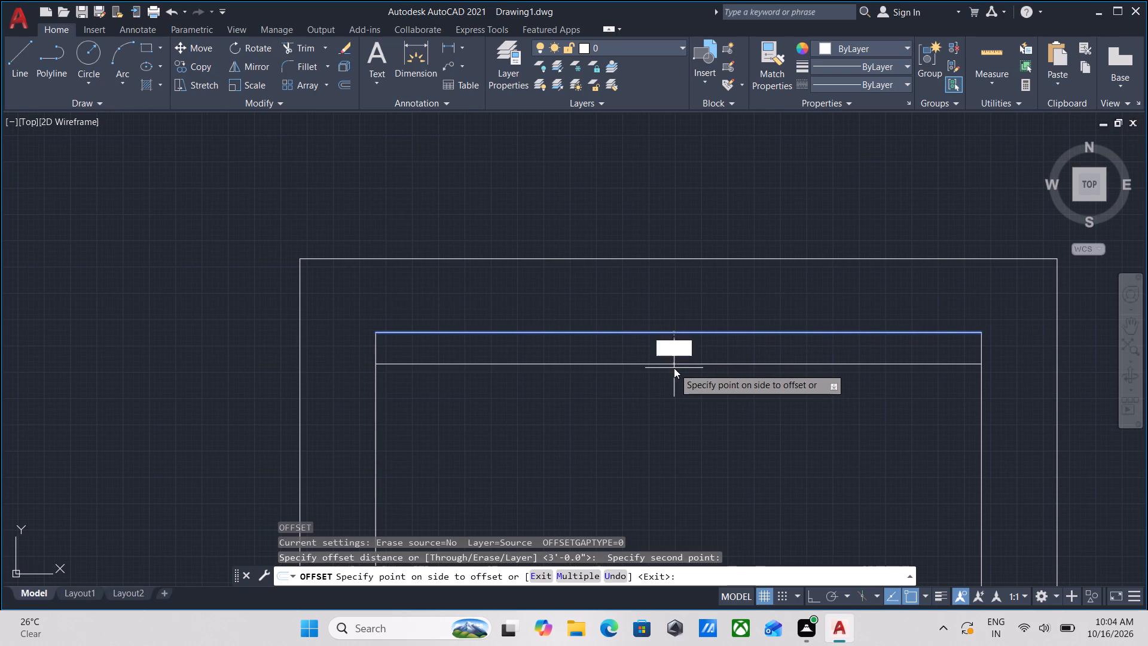
{"action": "key", "text": "Return"}
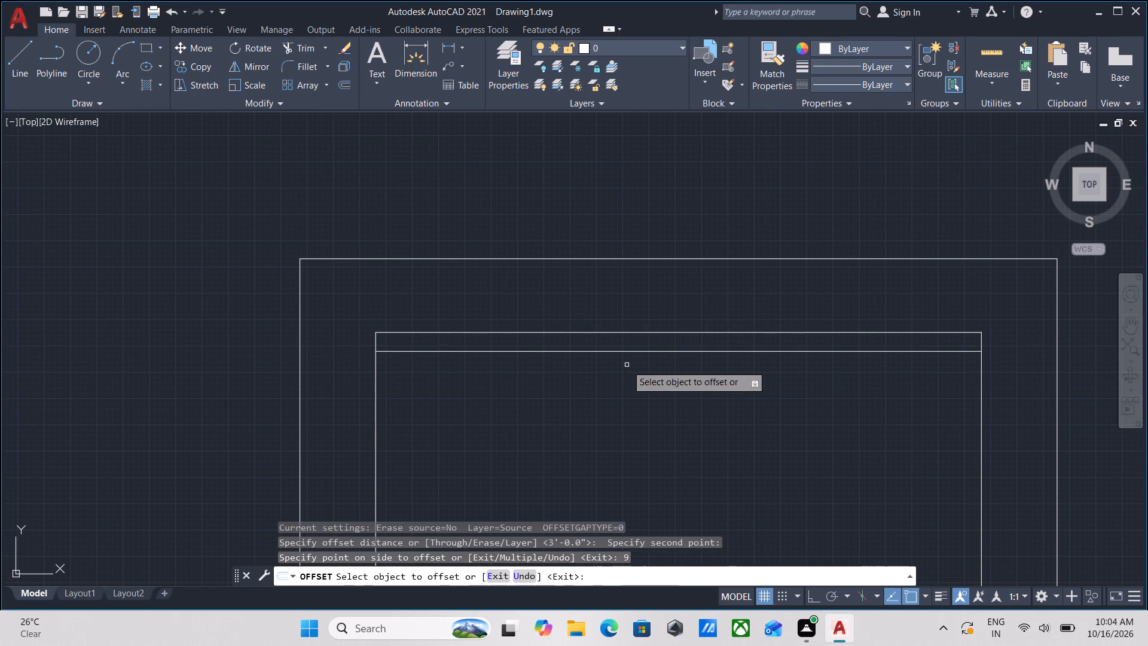
Offset the inner rectangle's left and right edges 9" inward each.
{"action": "middle_click_drag", "start_coordinate": [627, 365], "coordinate": [649, 282]}
{"action": "middle_click_drag", "start_coordinate": [650, 342], "coordinate": [650, 336]}
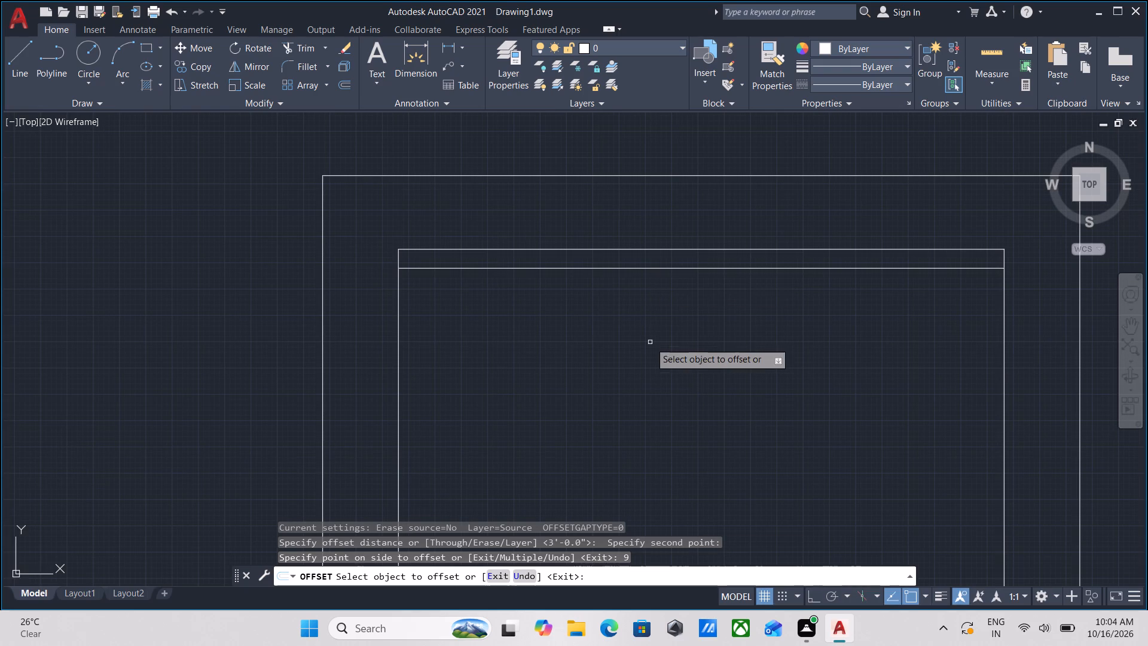
{"action": "middle_click_drag", "start_coordinate": [650, 336], "coordinate": [658, 290]}
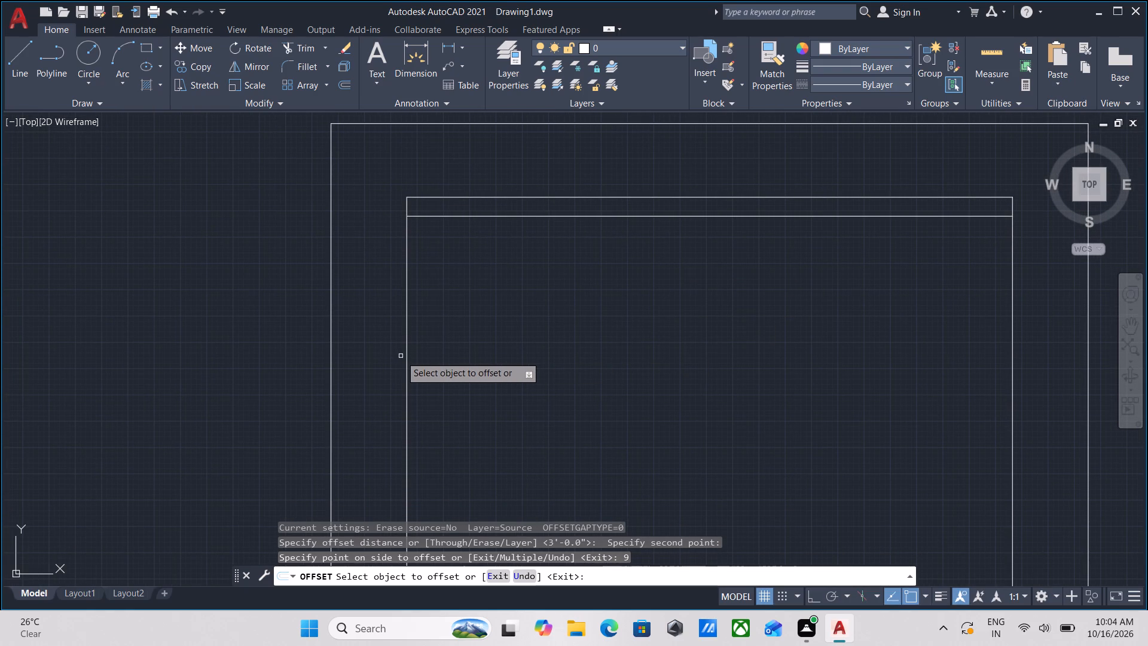
{"action": "left_click", "coordinate": [405, 358]}
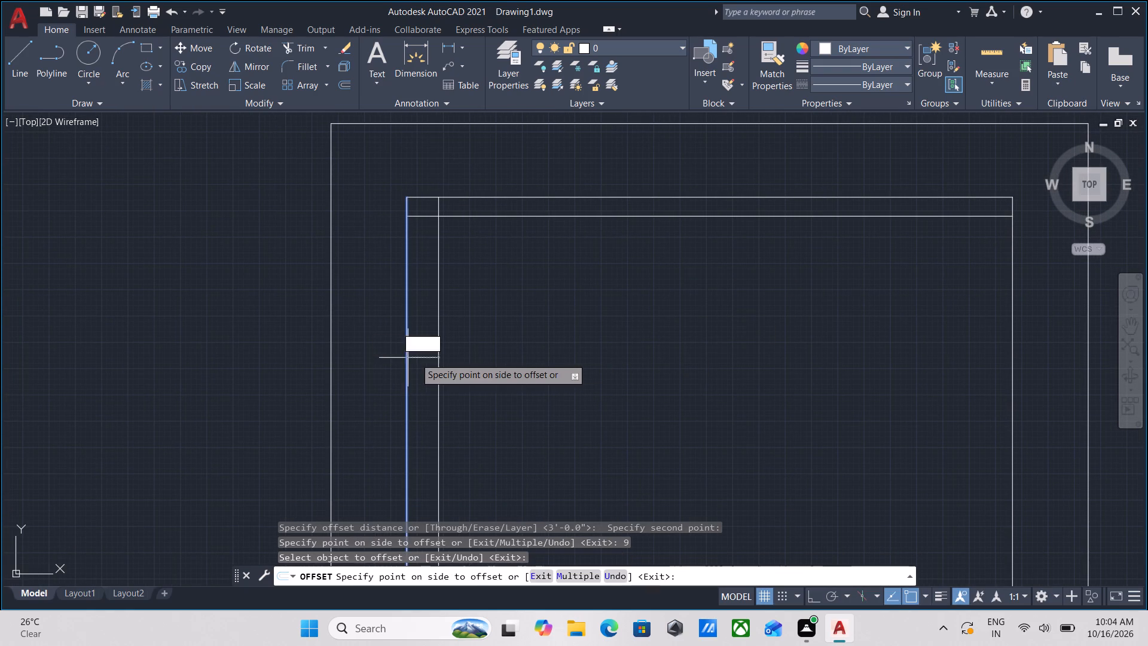
{"action": "key", "text": "9"}
{"action": "key", "text": "Return"}
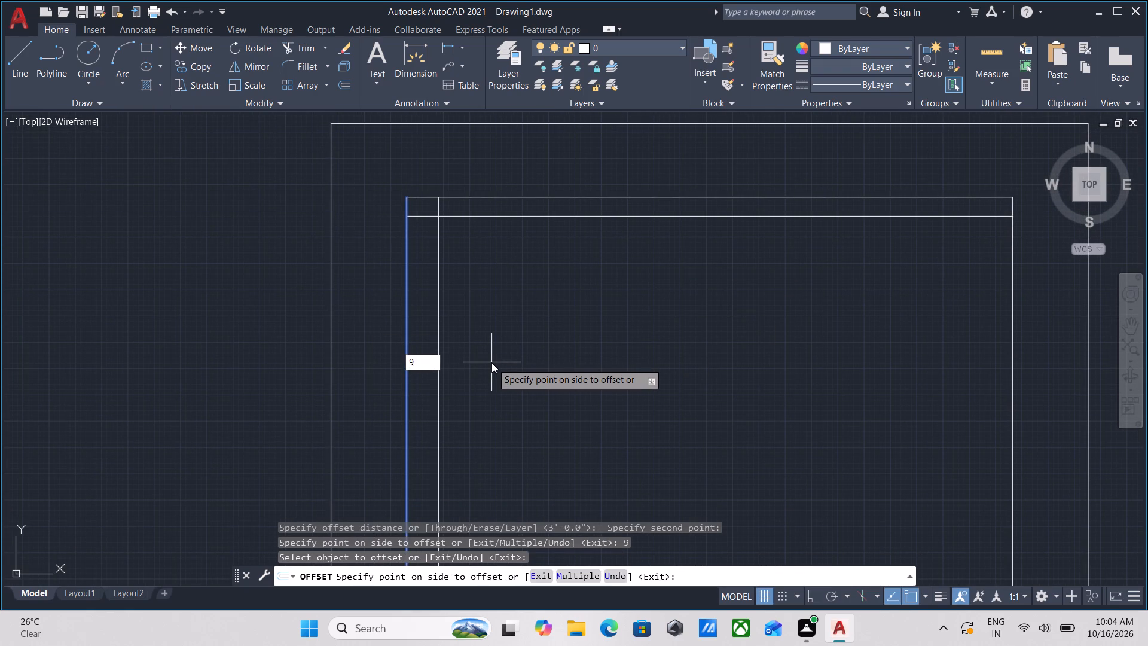
{"action": "middle_click_drag", "start_coordinate": [493, 361], "coordinate": [465, 257]}
{"action": "scroll", "coordinate": [678, 308], "scroll_direction": "down", "scroll_amount": 2}
{"action": "middle_click_drag", "start_coordinate": [676, 307], "coordinate": [664, 298]}
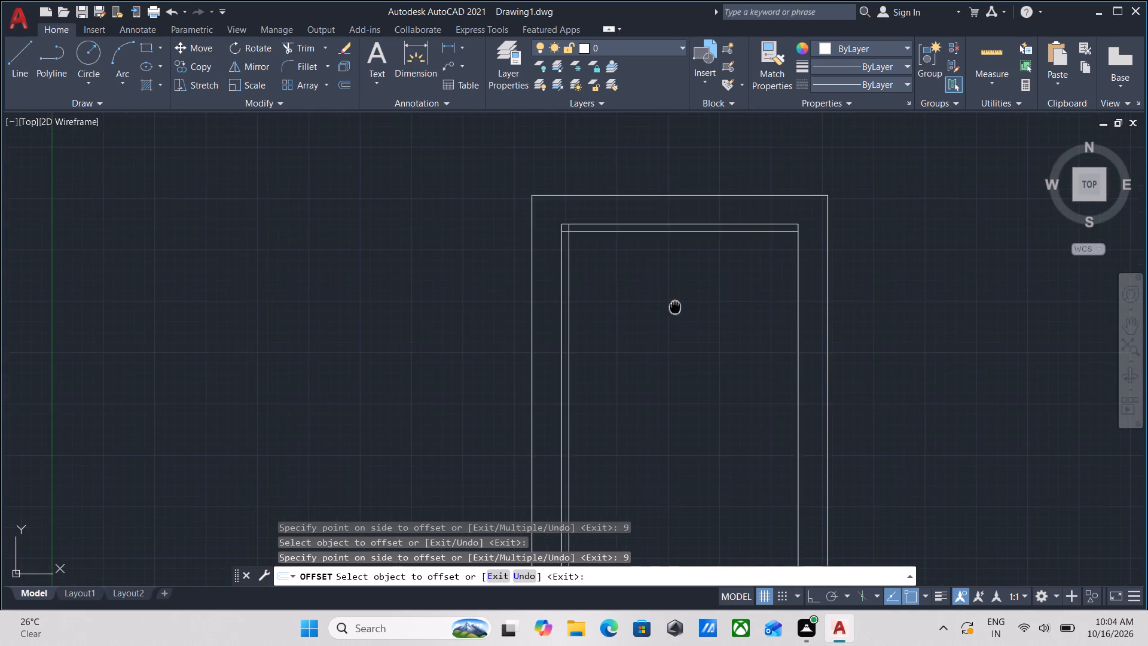
{"action": "middle_click_drag", "start_coordinate": [664, 298], "coordinate": [651, 243]}
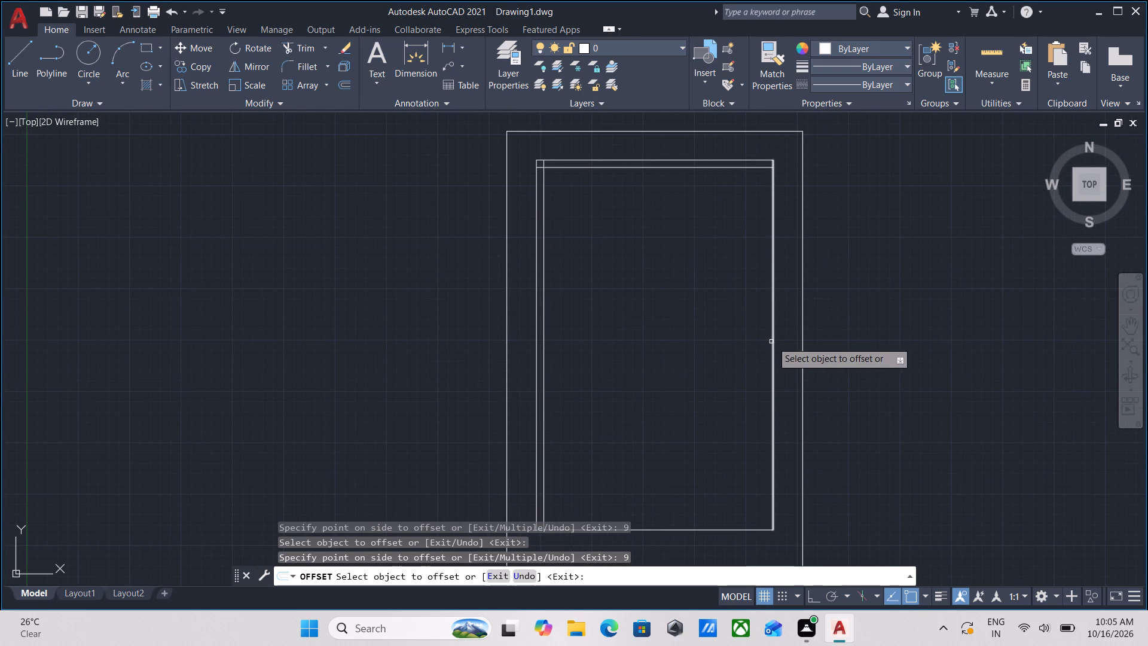
{"action": "left_click", "coordinate": [772, 342]}
{"action": "key", "text": "9"}
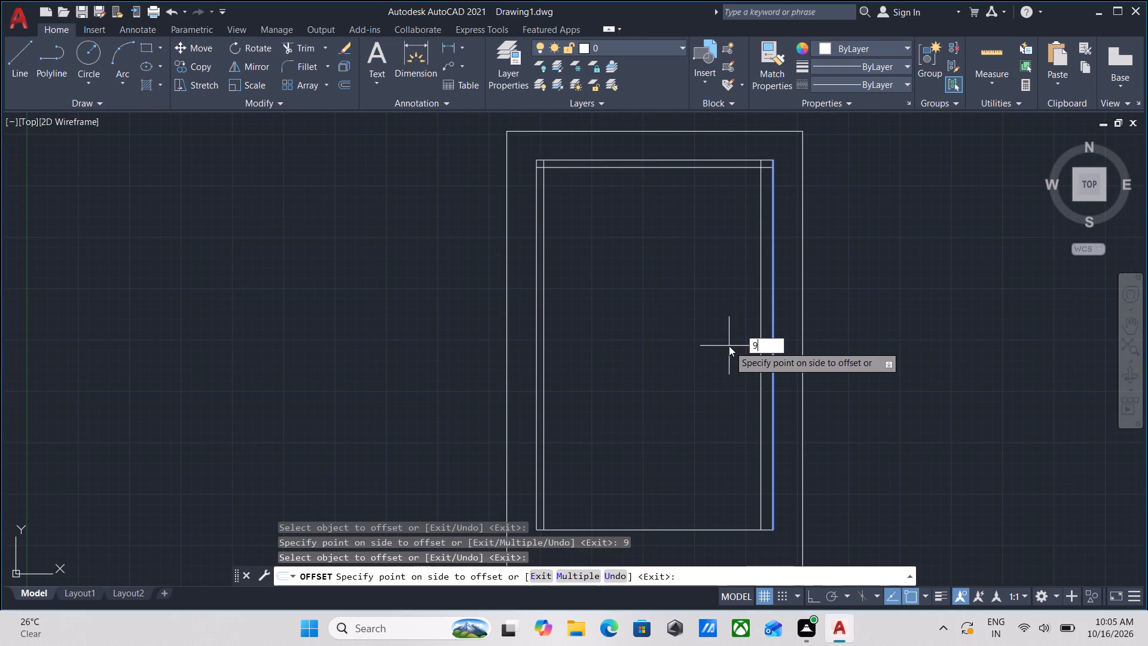
{"action": "key", "text": "Return"}
Offset the inner rectangle's bottom edge 9" inward and end the Offset command.
{"action": "middle_click_drag", "start_coordinate": [710, 345], "coordinate": [710, 300]}
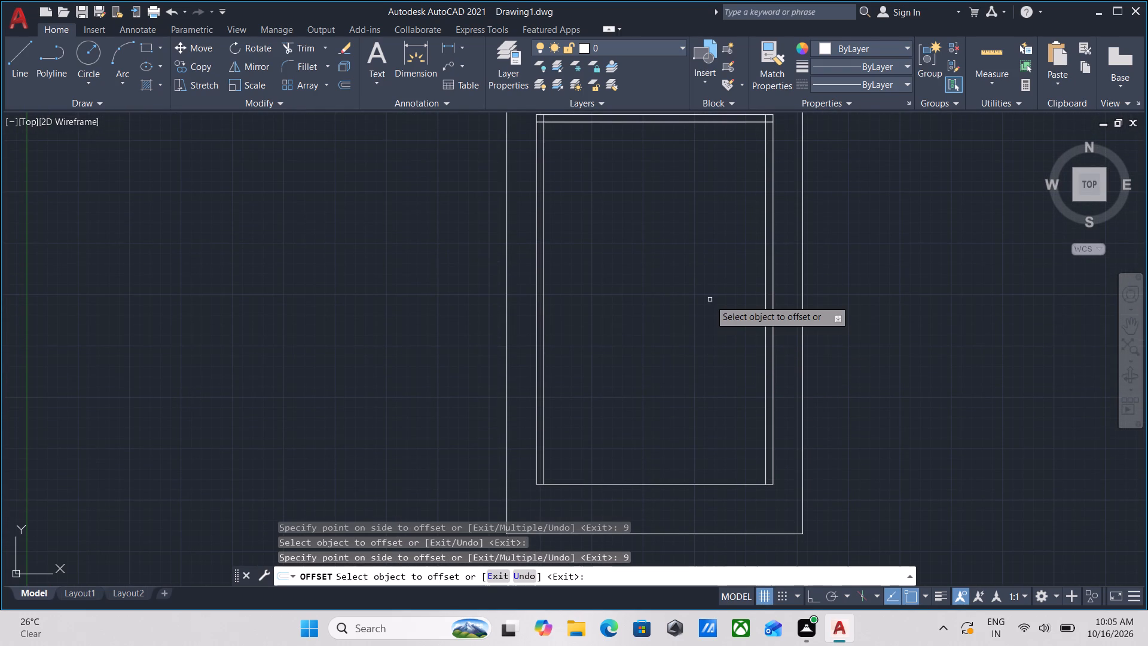
{"action": "left_click", "coordinate": [715, 484]}
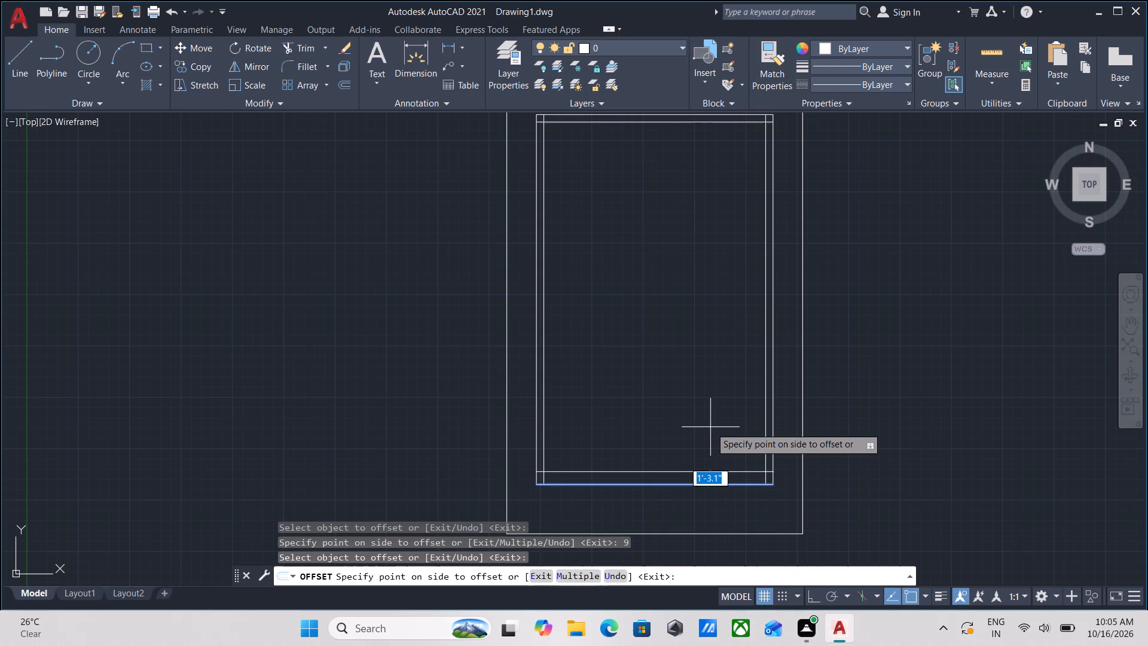
{"action": "key", "text": "9"}
{"action": "key", "text": "Return"}
{"action": "scroll", "coordinate": [671, 383], "scroll_direction": "down", "scroll_amount": 1}
{"action": "middle_click_drag", "start_coordinate": [671, 383], "coordinate": [676, 476]}
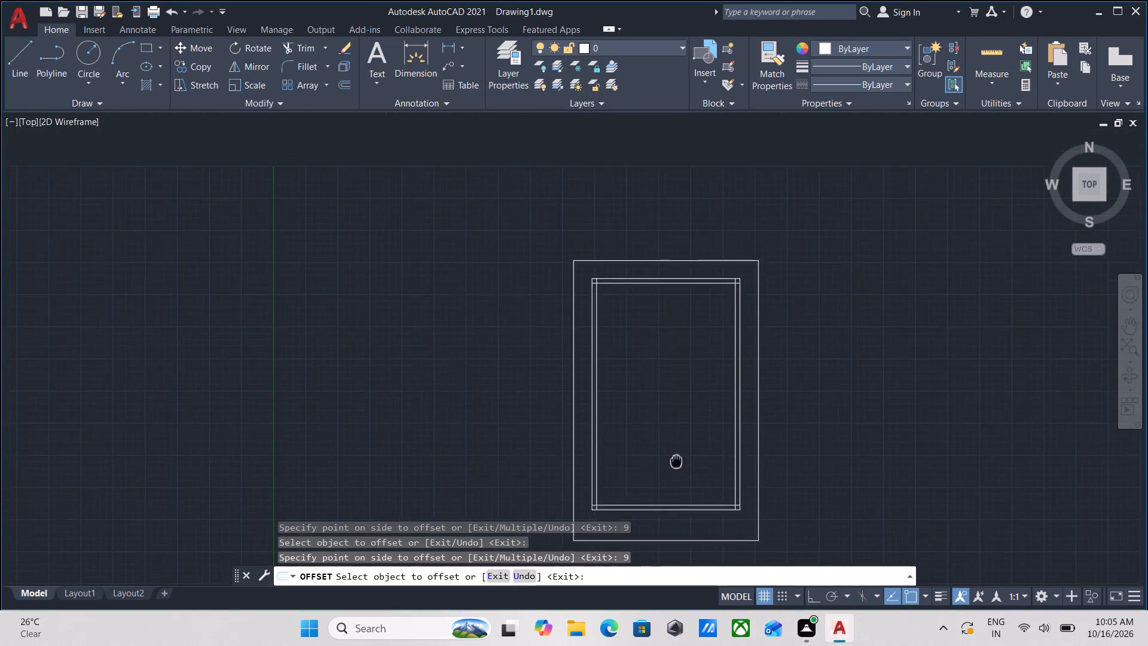
{"action": "middle_click_drag", "start_coordinate": [676, 476], "coordinate": [676, 478]}
{"action": "scroll", "coordinate": [642, 328], "scroll_direction": "up", "scroll_amount": 4}
{"action": "middle_click_drag", "start_coordinate": [586, 336], "coordinate": [628, 438]}
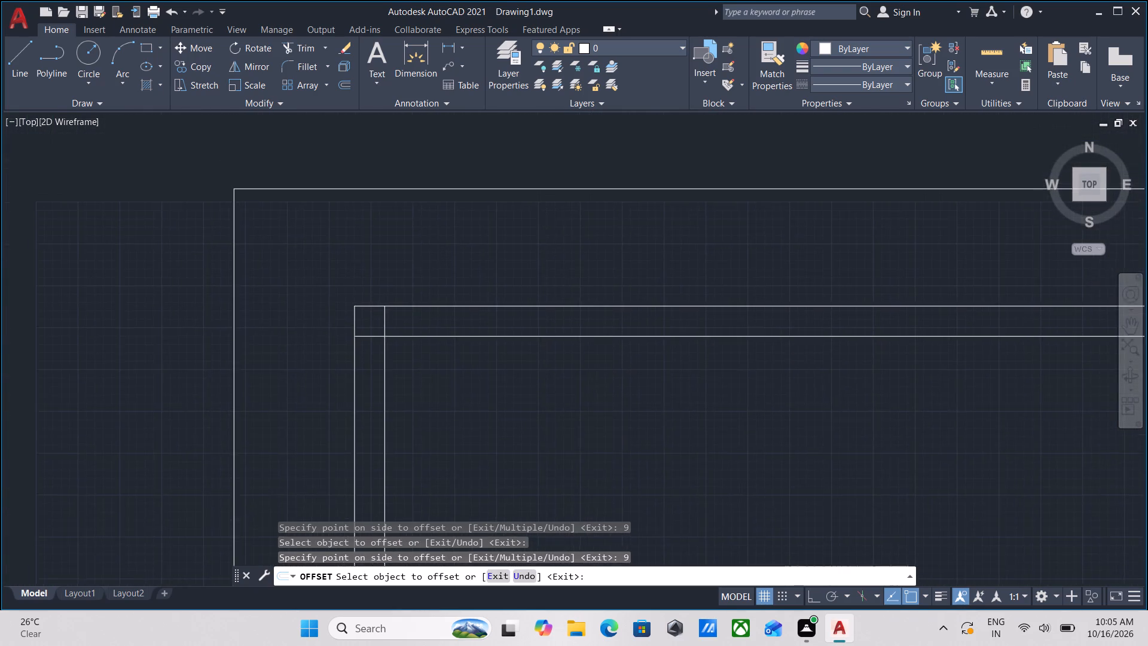
{"action": "scroll", "coordinate": [635, 444], "scroll_direction": "down", "scroll_amount": 1}
{"action": "middle_click_drag", "start_coordinate": [635, 444], "coordinate": [640, 469]}
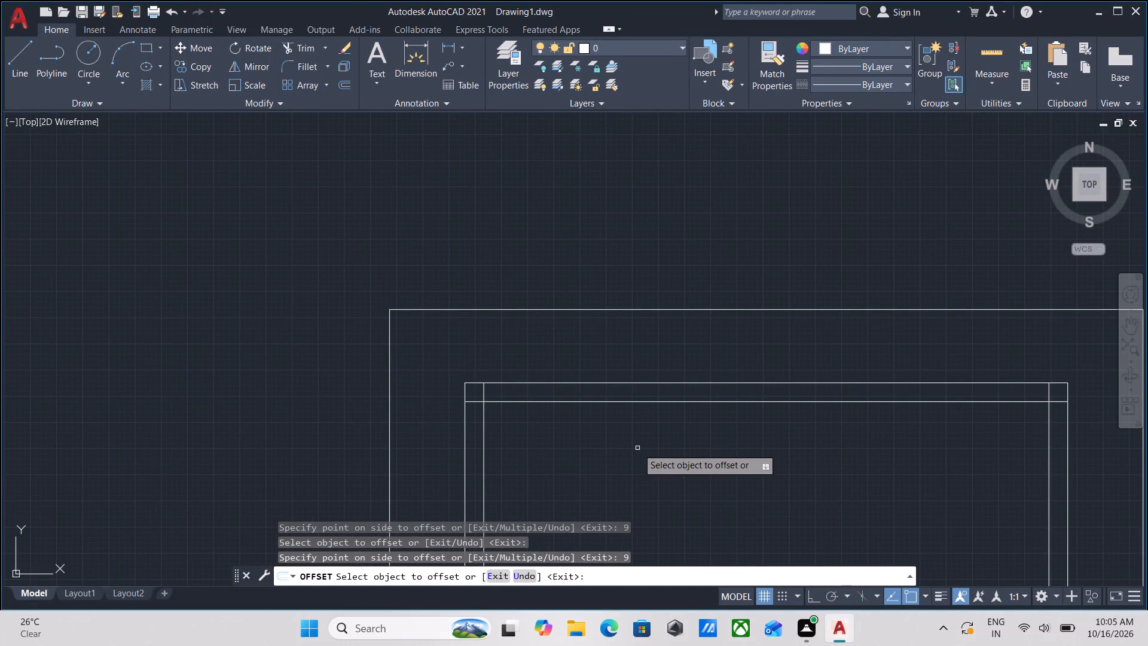
{"action": "key", "text": "Escape"}
Trim the crossing ends of the 9" offset lines at the upper-left wall corner.
{"action": "type", "text": "tr"}
{"action": "key", "text": "Return"}
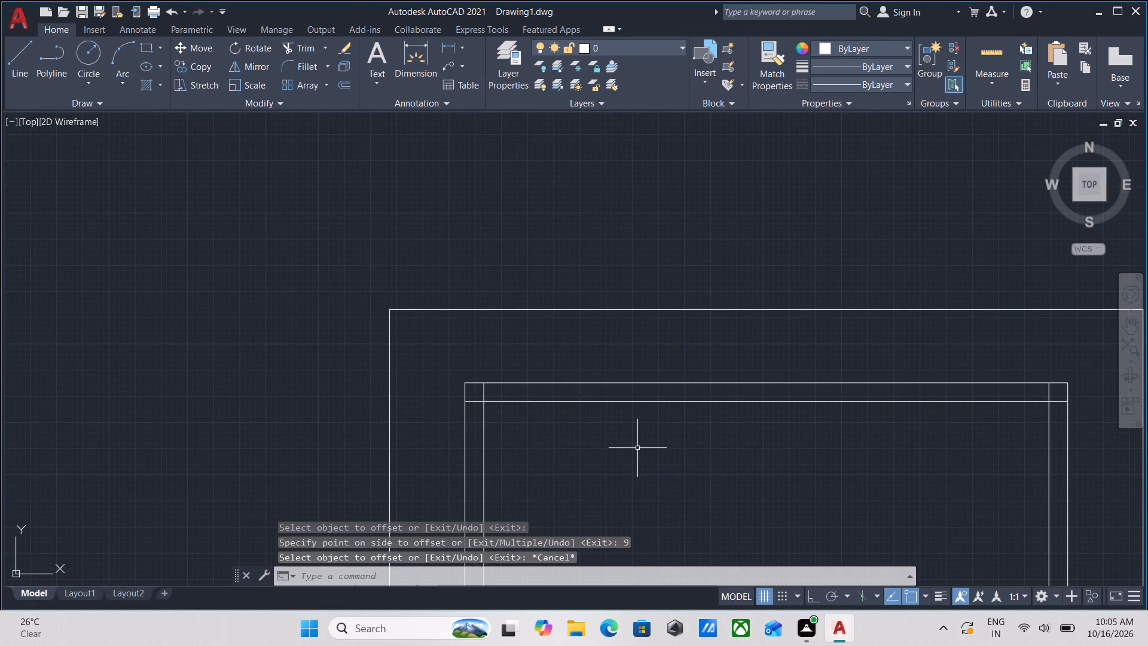
{"action": "scroll", "coordinate": [457, 440], "scroll_direction": "up", "scroll_amount": 4}
{"action": "left_click", "coordinate": [497, 354]}
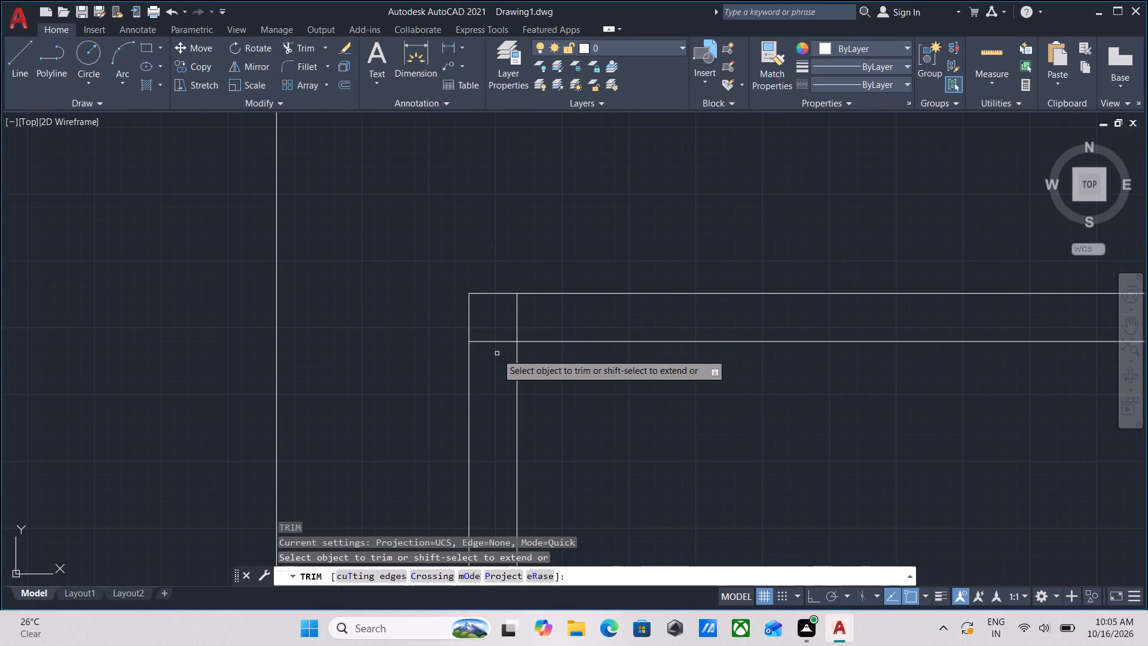
{"action": "left_click", "coordinate": [491, 316]}
{"action": "left_click", "coordinate": [497, 315]}
{"action": "left_click", "coordinate": [569, 312]}
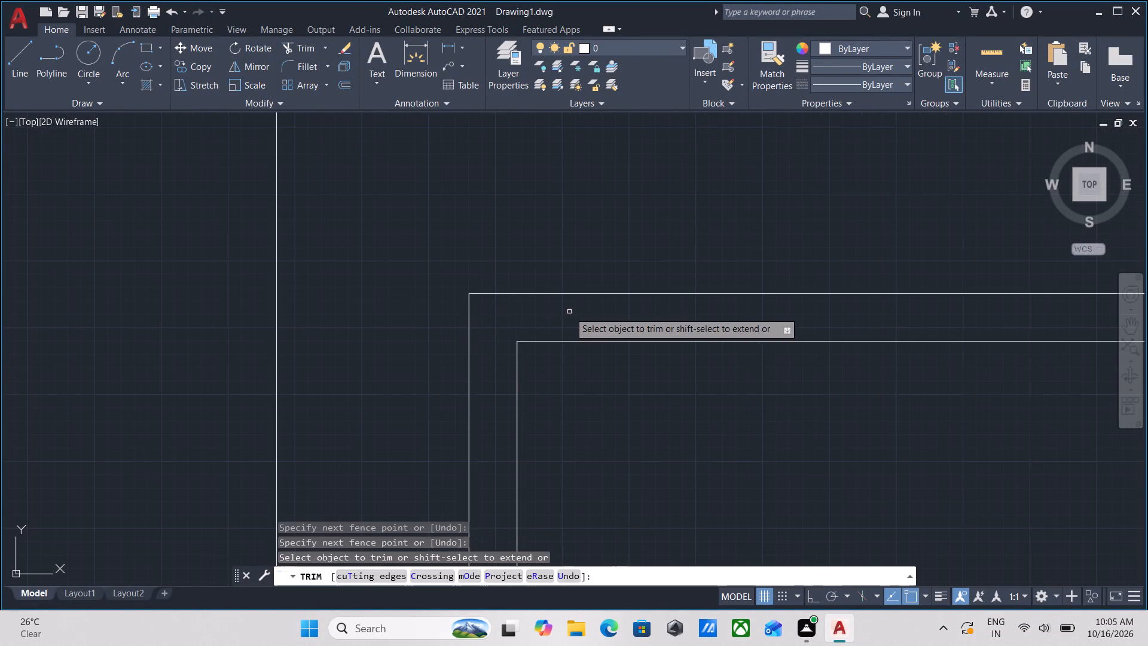
Trim the crossing ends of the 9" offset lines at the upper-right wall corner.
{"action": "scroll", "coordinate": [569, 312], "scroll_direction": "down", "scroll_amount": 4}
{"action": "middle_click_drag", "start_coordinate": [665, 412], "coordinate": [564, 409]}
{"action": "scroll", "coordinate": [739, 352], "scroll_direction": "up", "scroll_amount": 3}
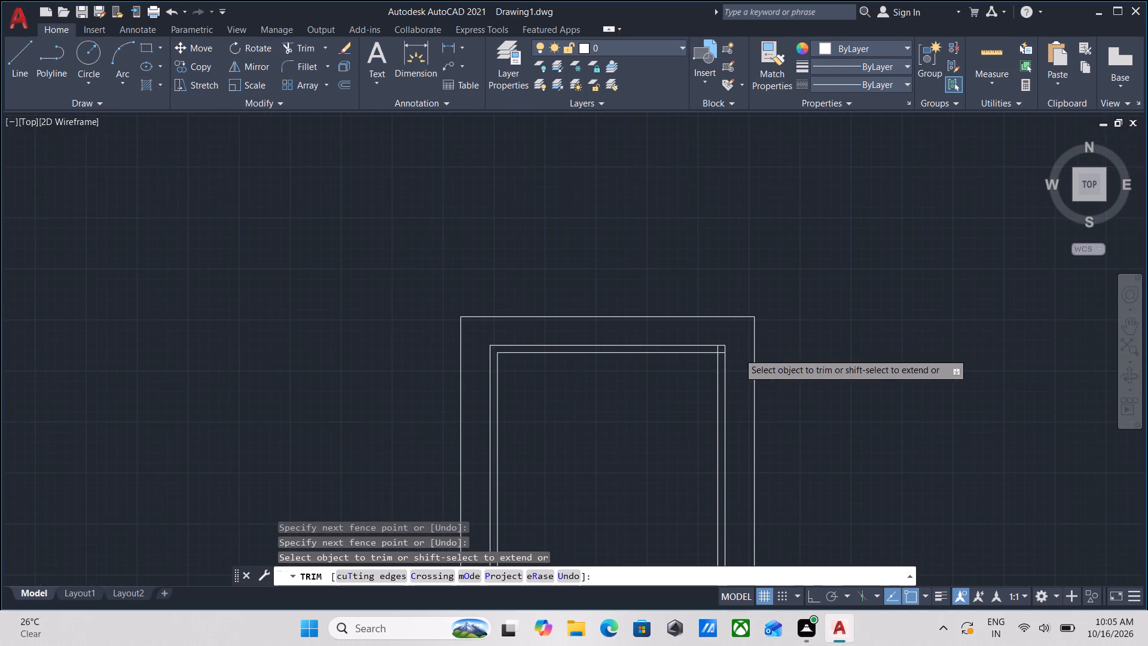
{"action": "scroll", "coordinate": [685, 348], "scroll_direction": "up", "scroll_amount": 4}
{"action": "scroll", "coordinate": [628, 387], "scroll_direction": "up", "scroll_amount": 1}
{"action": "scroll", "coordinate": [608, 445], "scroll_direction": "up", "scroll_amount": 1}
{"action": "left_click", "coordinate": [607, 446]}
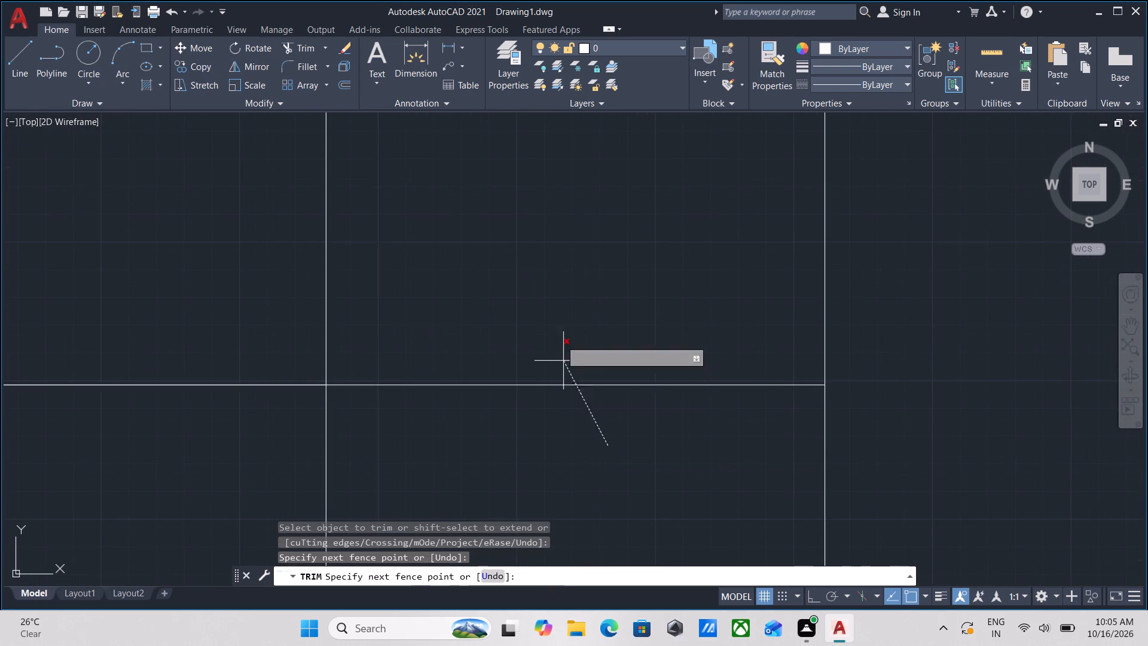
{"action": "left_click", "coordinate": [559, 309]}
{"action": "left_click", "coordinate": [414, 294]}
{"action": "left_click", "coordinate": [251, 290]}
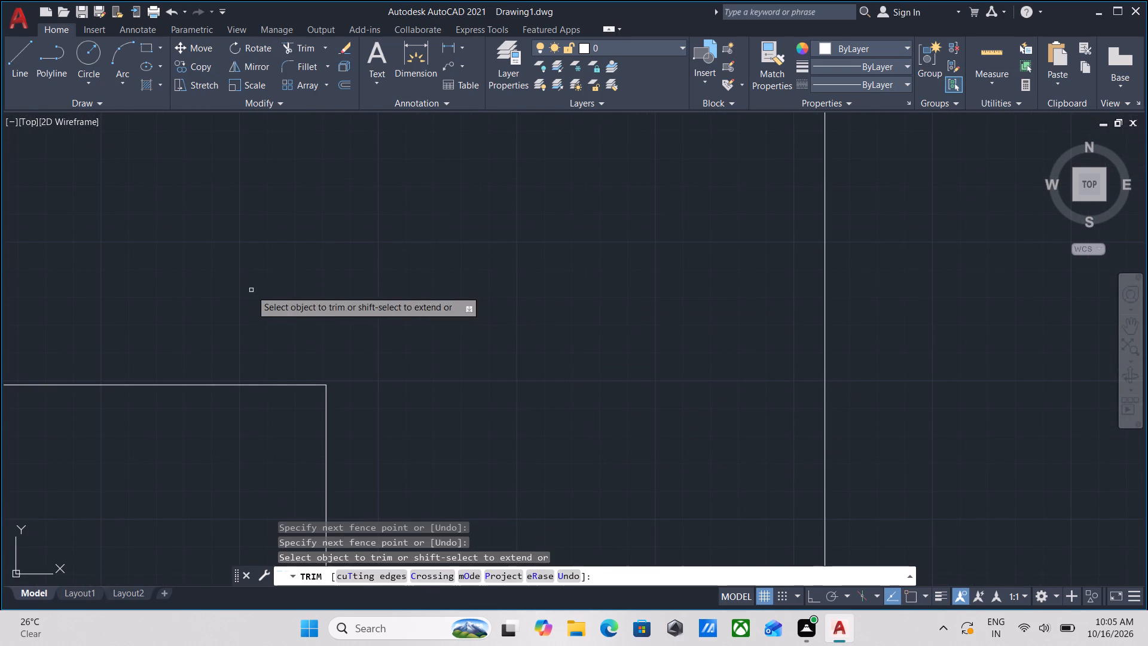
Trim the crossing ends of the 9" offset lines at the lower-left wall corner and end the Trim command.
{"action": "scroll", "coordinate": [417, 307], "scroll_direction": "down", "scroll_amount": 5}
{"action": "scroll", "coordinate": [474, 348], "scroll_direction": "down", "scroll_amount": 3}
{"action": "middle_click_drag", "start_coordinate": [474, 348], "coordinate": [657, 279]}
{"action": "scroll", "coordinate": [657, 279], "scroll_direction": "up", "scroll_amount": 1}
{"action": "scroll", "coordinate": [658, 279], "scroll_direction": "down", "scroll_amount": 4}
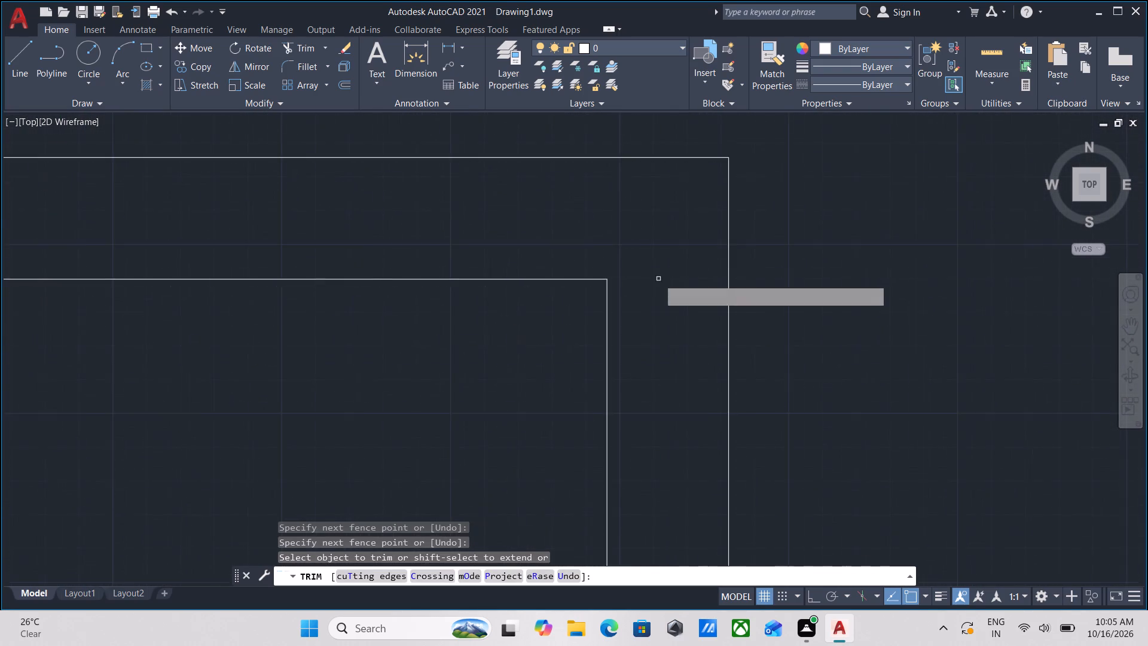
{"action": "scroll", "coordinate": [493, 374], "scroll_direction": "down", "scroll_amount": 3}
{"action": "middle_click_drag", "start_coordinate": [491, 374], "coordinate": [744, 287]}
{"action": "scroll", "coordinate": [612, 370], "scroll_direction": "down", "scroll_amount": 2}
{"action": "middle_click_drag", "start_coordinate": [612, 367], "coordinate": [625, 257]}
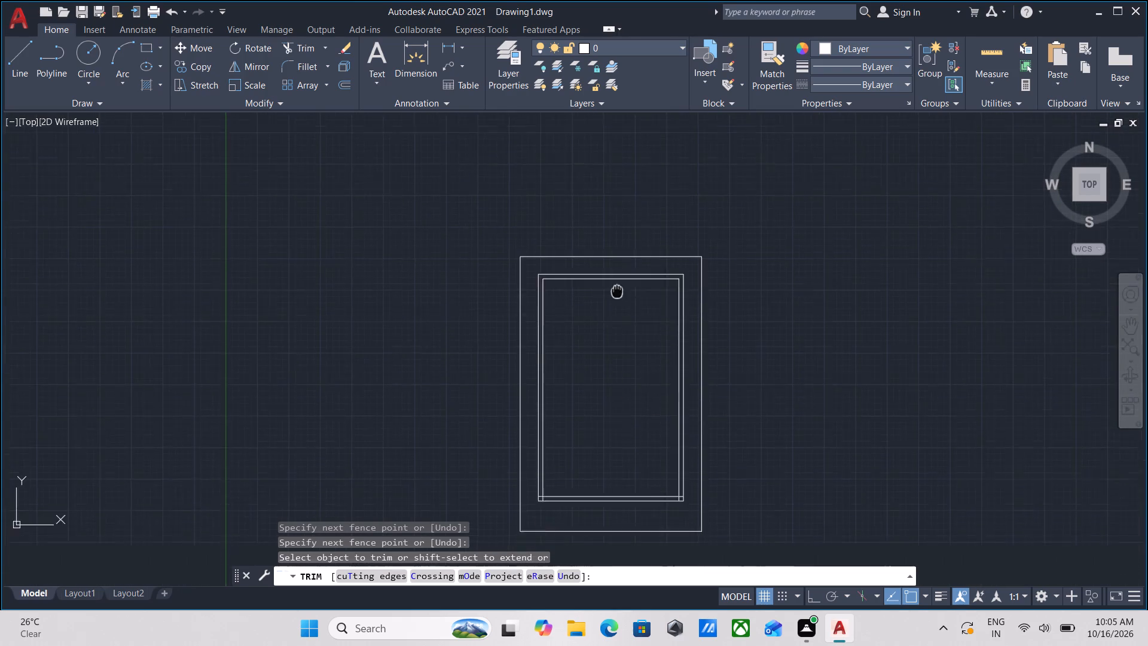
{"action": "middle_click_drag", "start_coordinate": [625, 257], "coordinate": [627, 248]}
{"action": "scroll", "coordinate": [552, 426], "scroll_direction": "up", "scroll_amount": 8}
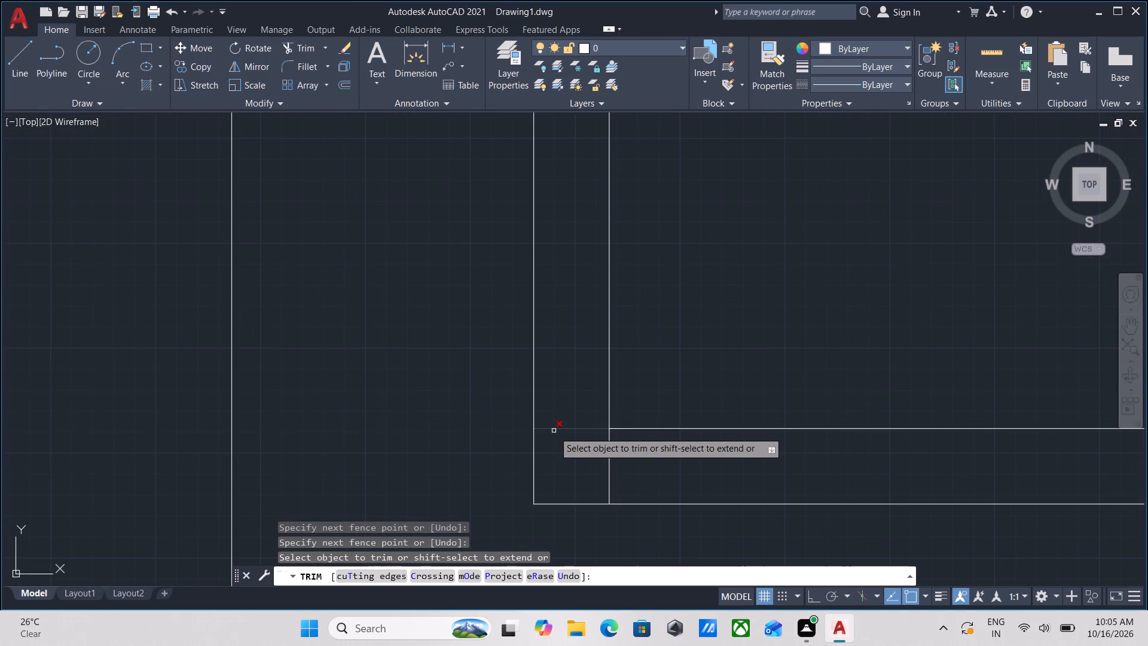
{"action": "left_click", "coordinate": [563, 405]}
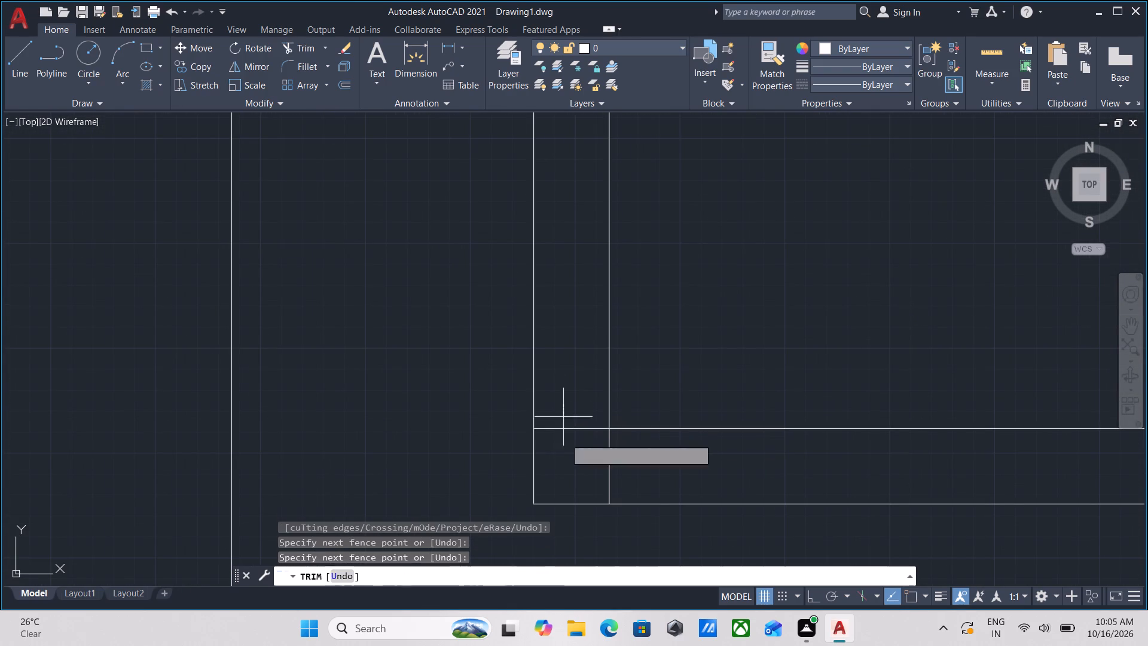
{"action": "left_click", "coordinate": [566, 471]}
{"action": "left_click", "coordinate": [576, 465]}
{"action": "left_click", "coordinate": [665, 462]}
{"action": "scroll", "coordinate": [665, 462], "scroll_direction": "down", "scroll_amount": 2}
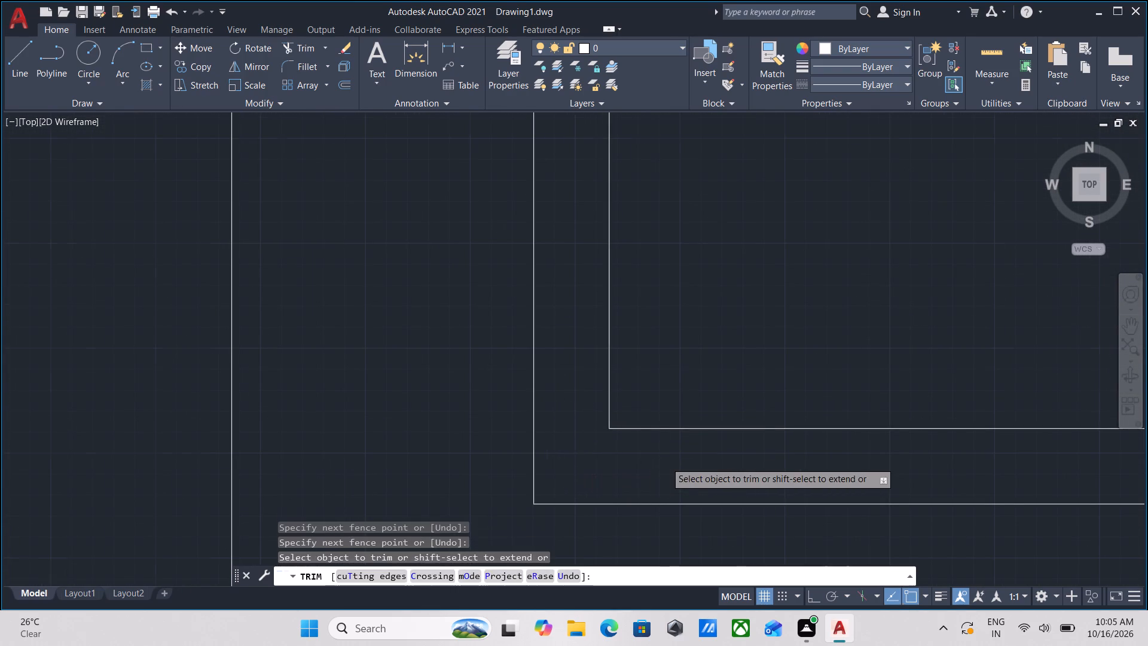
{"action": "scroll", "coordinate": [665, 462], "scroll_direction": "down", "scroll_amount": 3}
{"action": "scroll", "coordinate": [711, 310], "scroll_direction": "down", "scroll_amount": 3}
{"action": "middle_click_drag", "start_coordinate": [711, 310], "coordinate": [680, 422]}
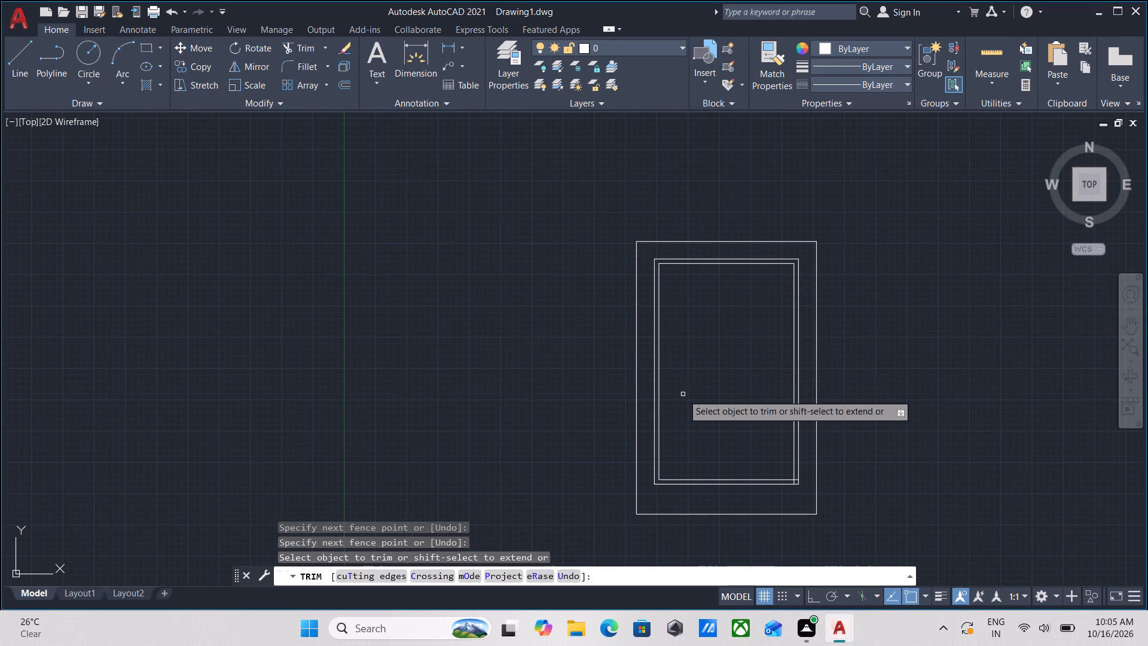
{"action": "middle_click_drag", "start_coordinate": [683, 394], "coordinate": [683, 420]}
{"action": "scroll", "coordinate": [683, 420], "scroll_direction": "up", "scroll_amount": 1}
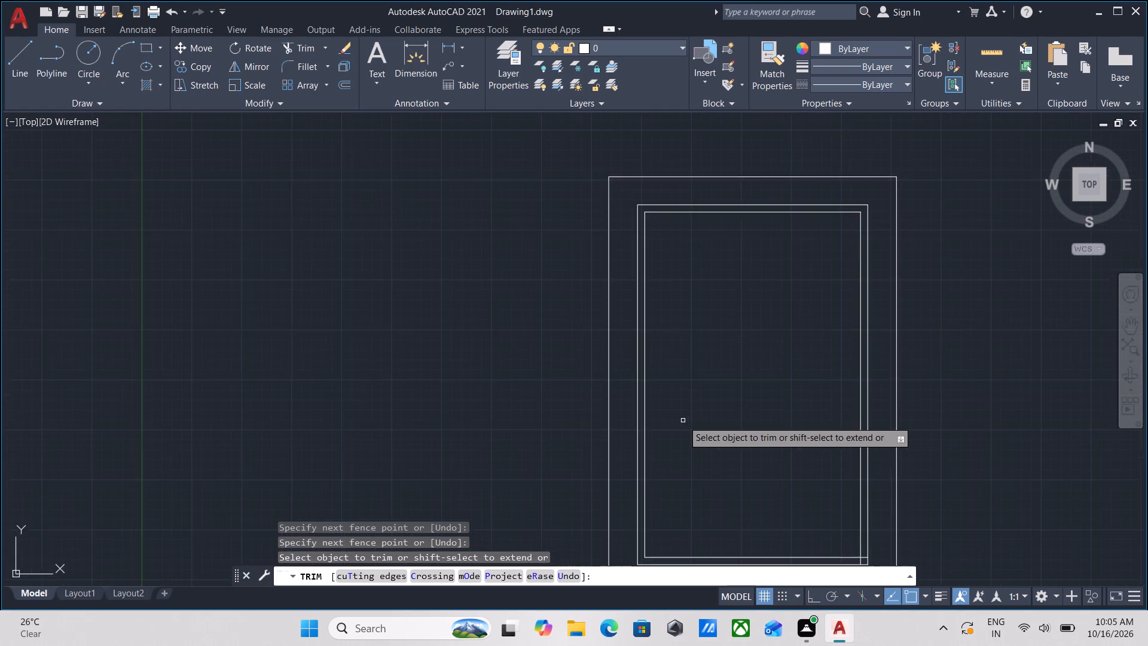
{"action": "scroll", "coordinate": [683, 420], "scroll_direction": "up", "scroll_amount": 1}
{"action": "key", "text": "Escape"}
Offset the left wall's inner line 12' to the right, into the building.
{"action": "middle_click_drag", "start_coordinate": [680, 292], "coordinate": [666, 438]}
{"action": "scroll", "coordinate": [599, 316], "scroll_direction": "up", "scroll_amount": 2}
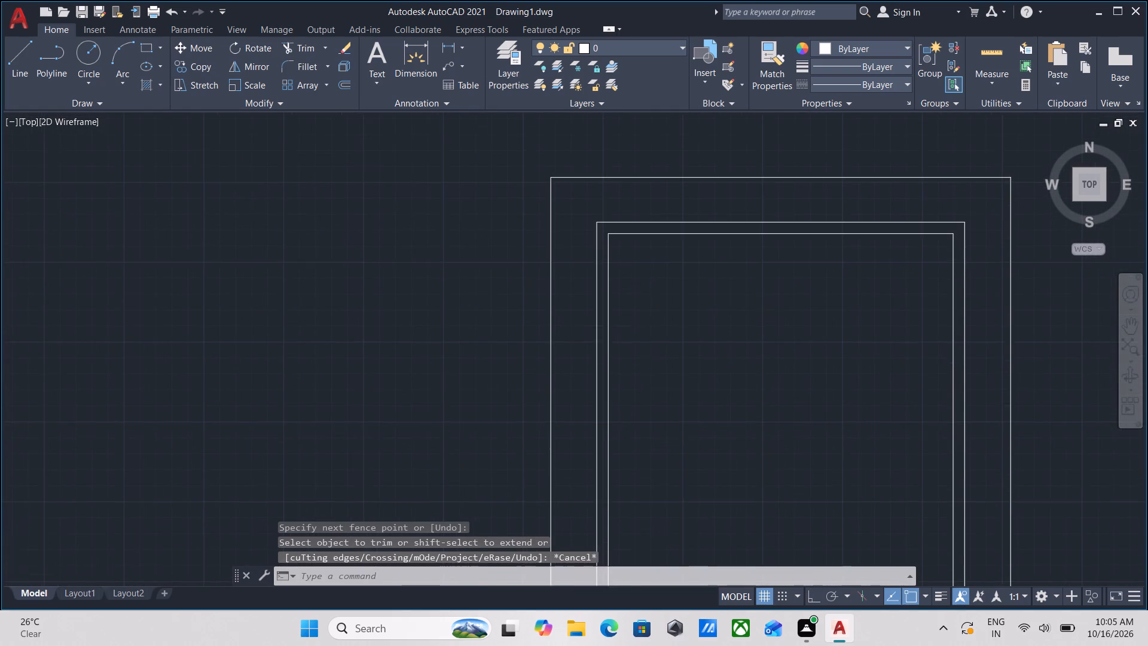
{"action": "left_click", "coordinate": [655, 323]}
{"action": "left_click", "coordinate": [615, 270]}
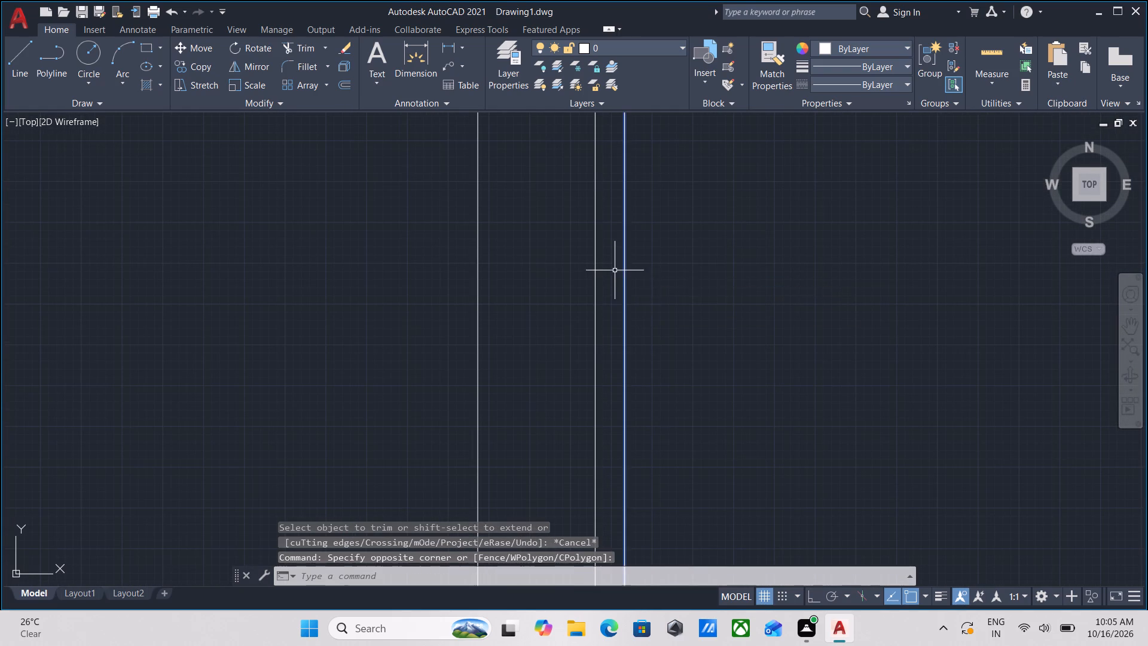
{"action": "middle_click_drag", "start_coordinate": [647, 270], "coordinate": [576, 328]}
{"action": "key", "text": "o"}
{"action": "key", "text": "Return"}
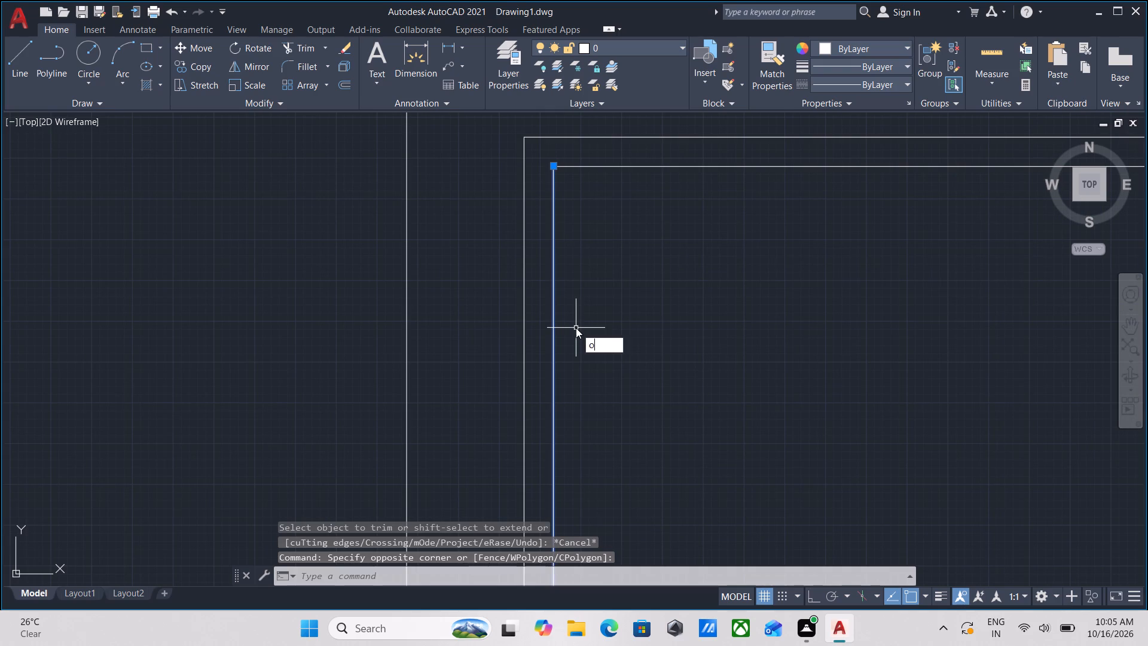
{"action": "left_click", "coordinate": [555, 352]}
{"action": "left_click", "coordinate": [680, 349]}
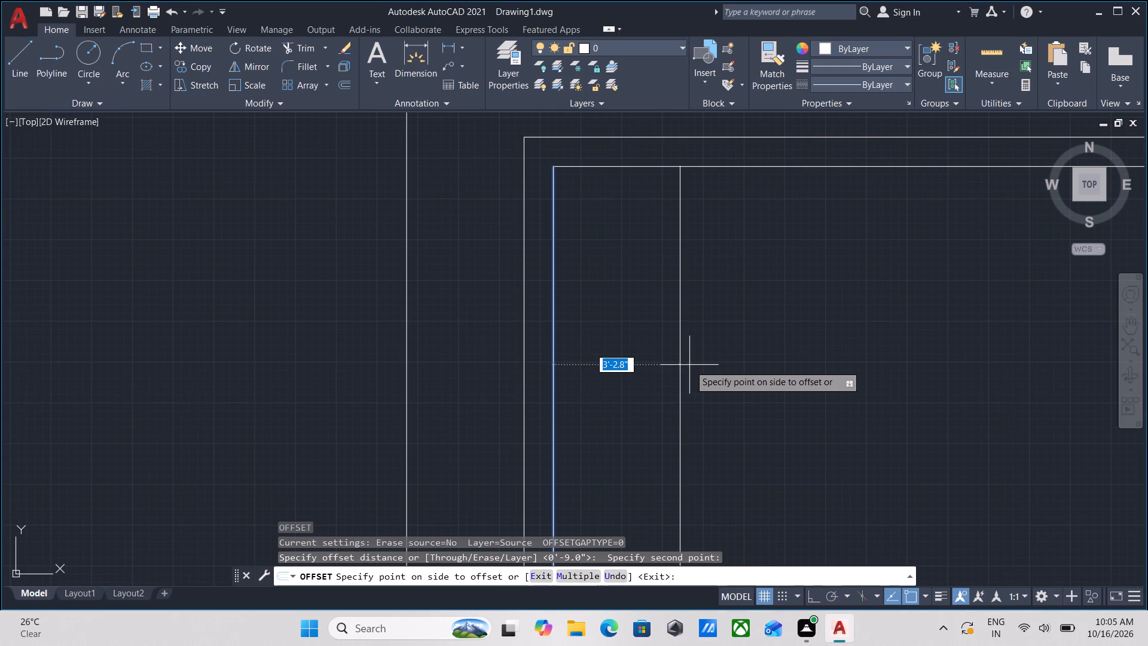
{"action": "type", "text": "12'"}
{"action": "key", "text": "Return"}
Offset the new vertical line 4.5" to the right to give the first partition its thickness.
{"action": "scroll", "coordinate": [859, 360], "scroll_direction": "down", "scroll_amount": 1}
{"action": "middle_click_drag", "start_coordinate": [859, 360], "coordinate": [606, 345]}
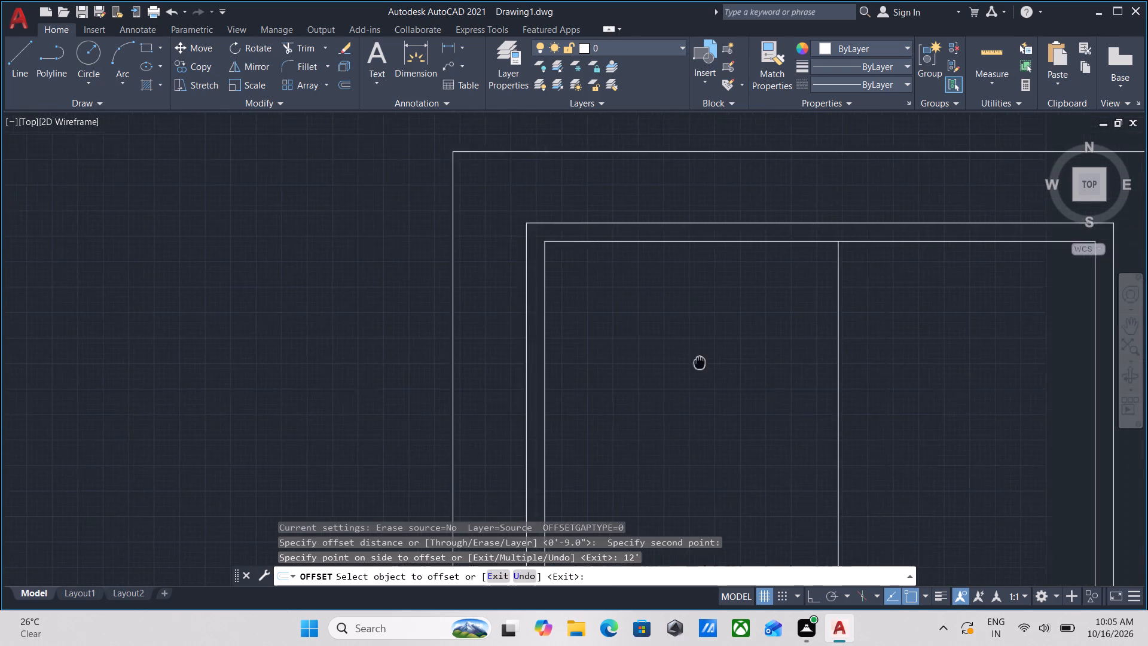
{"action": "middle_click_drag", "start_coordinate": [606, 345], "coordinate": [538, 312]}
{"action": "left_click", "coordinate": [642, 315]}
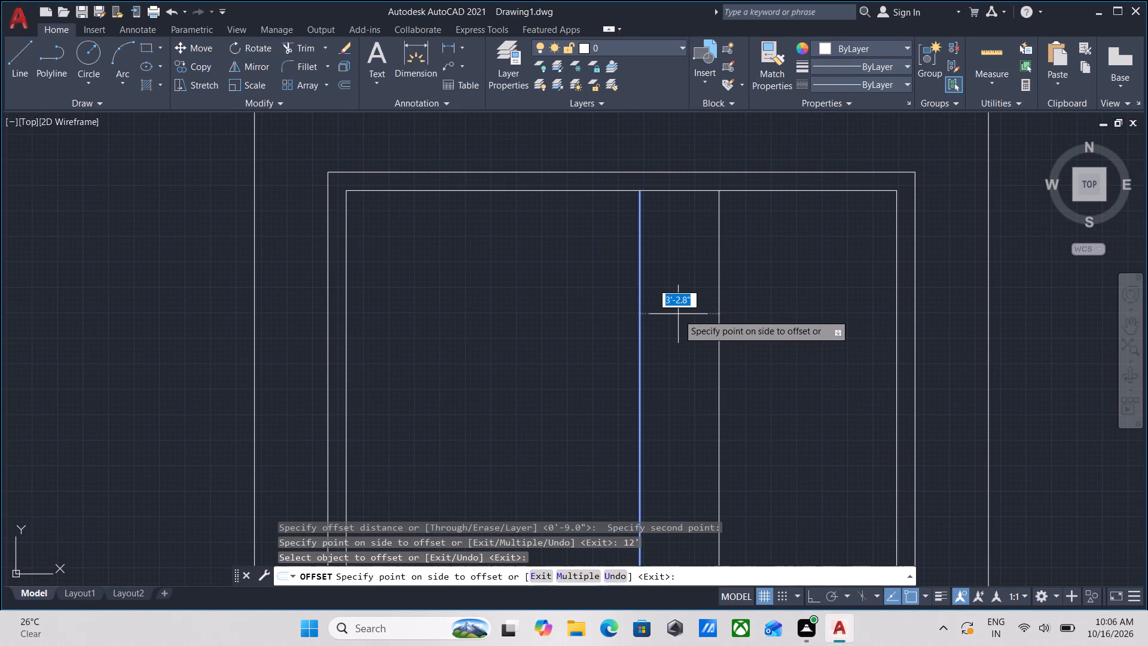
{"action": "key", "text": "4"}
{"action": "type", "text": ".5"}
{"action": "key", "text": "Return"}
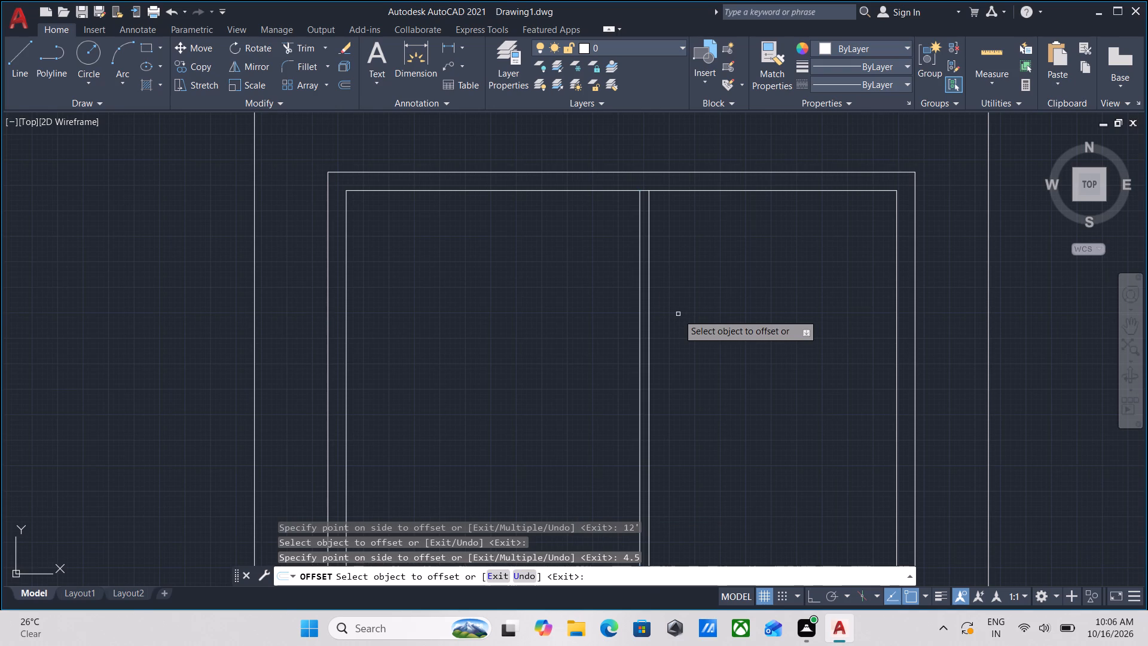
Offset the first partition's right-hand line 4' to the right.
{"action": "left_click", "coordinate": [649, 302]}
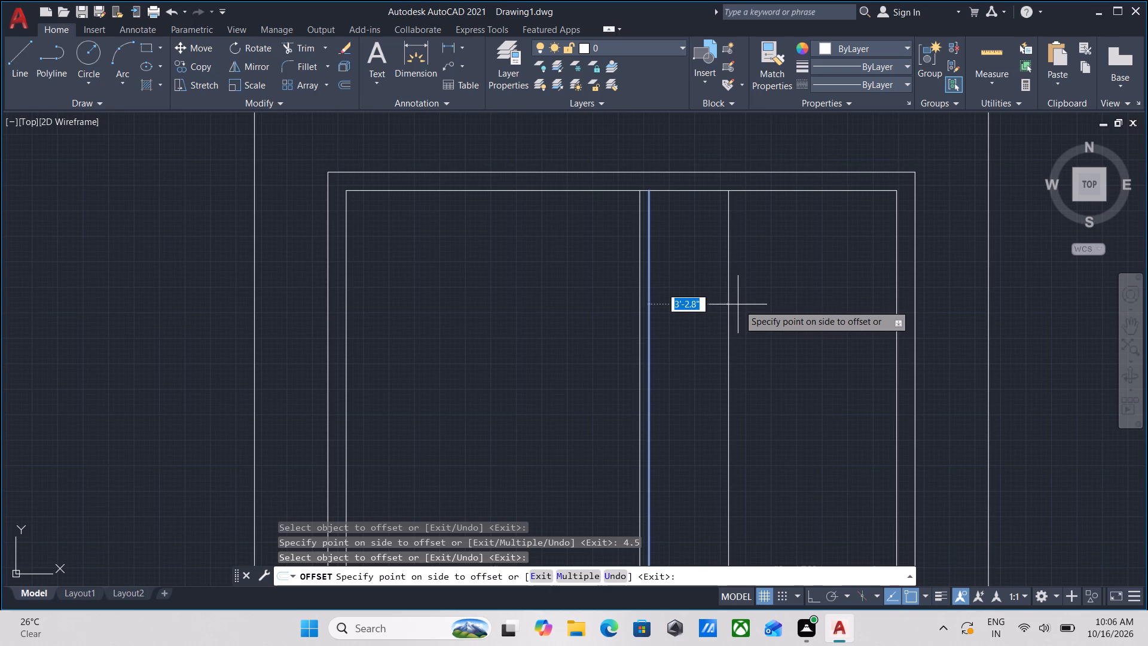
{"action": "type", "text": "4'"}
{"action": "key", "text": "Return"}
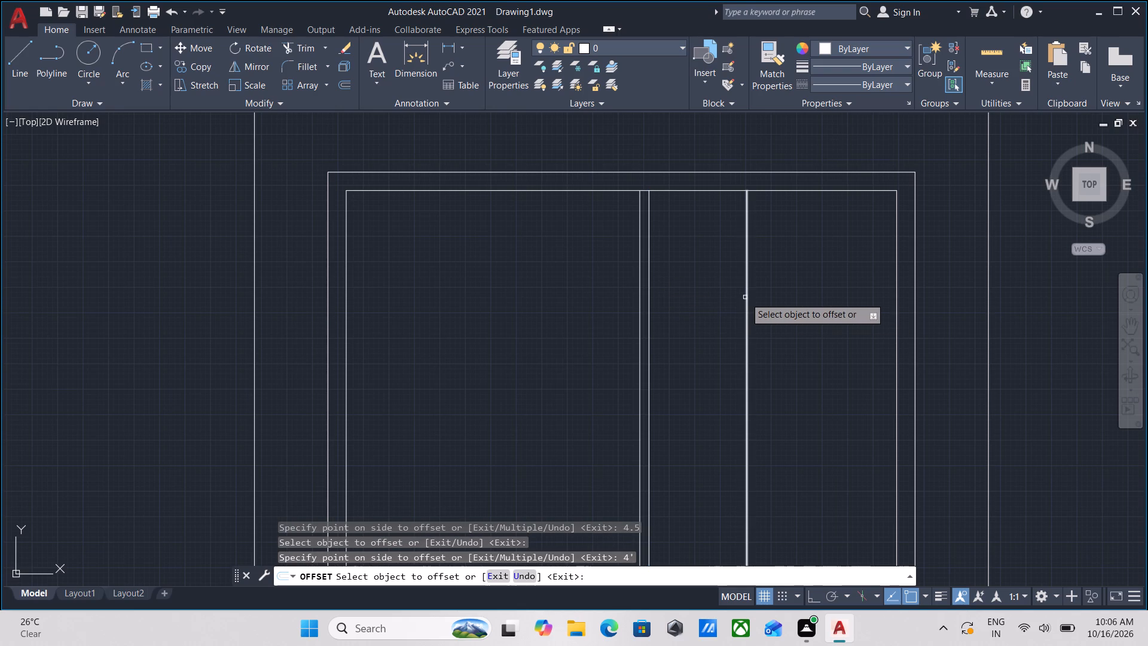
Offset the newest vertical line 4.5" to the right to form the second partition.
{"action": "left_click", "coordinate": [749, 285]}
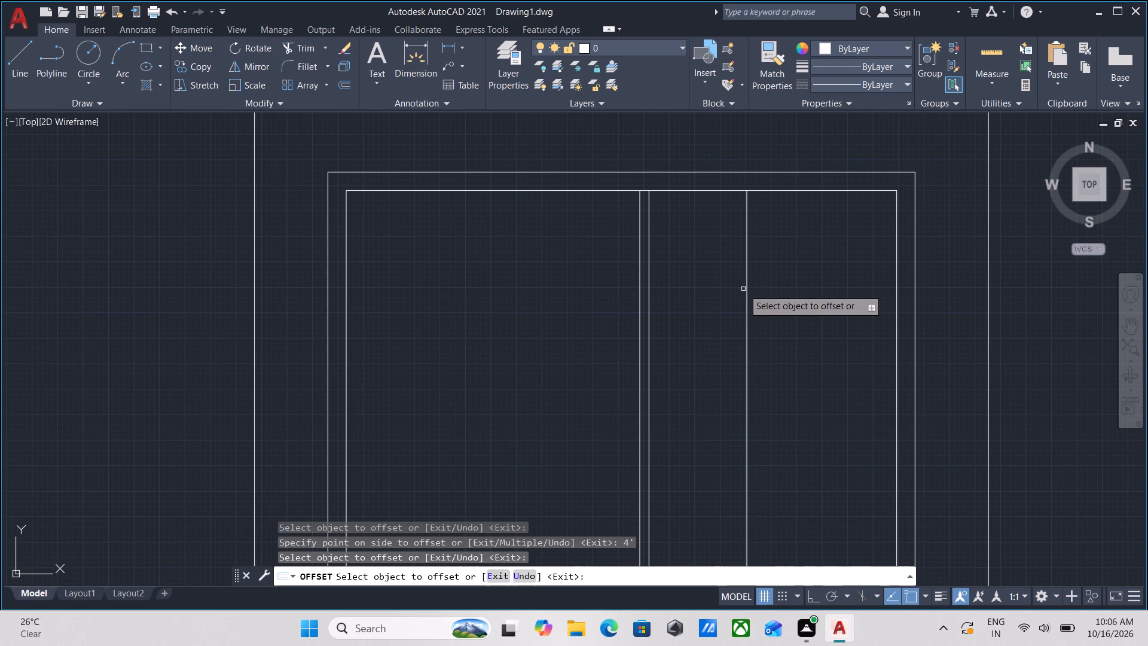
{"action": "left_click", "coordinate": [743, 289]}
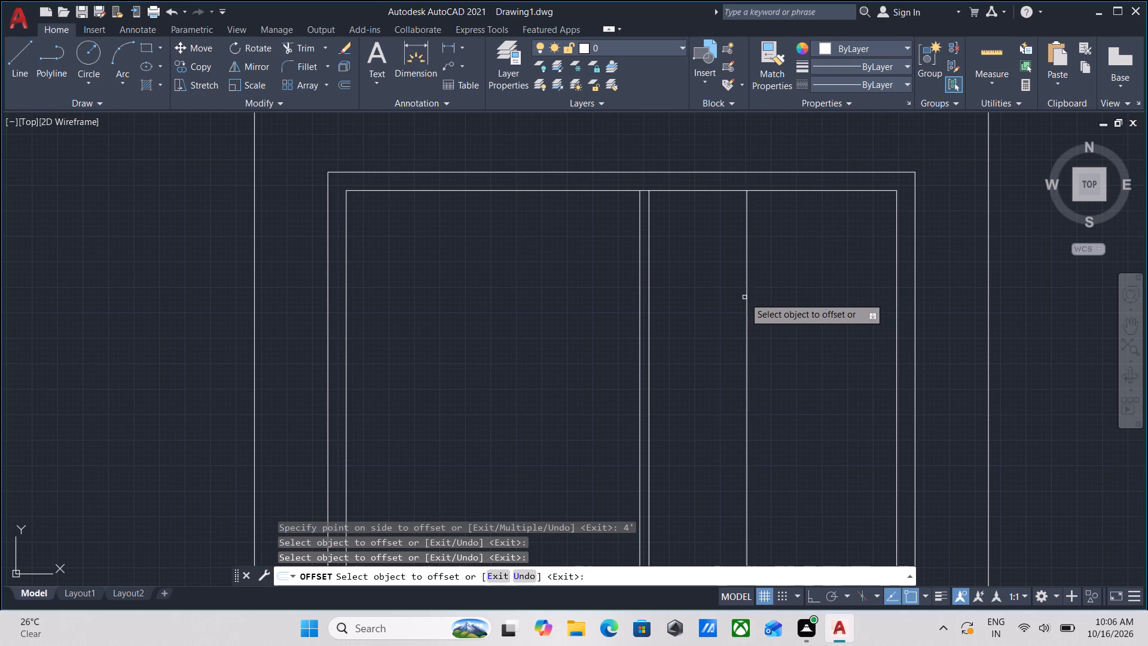
{"action": "left_click", "coordinate": [747, 295]}
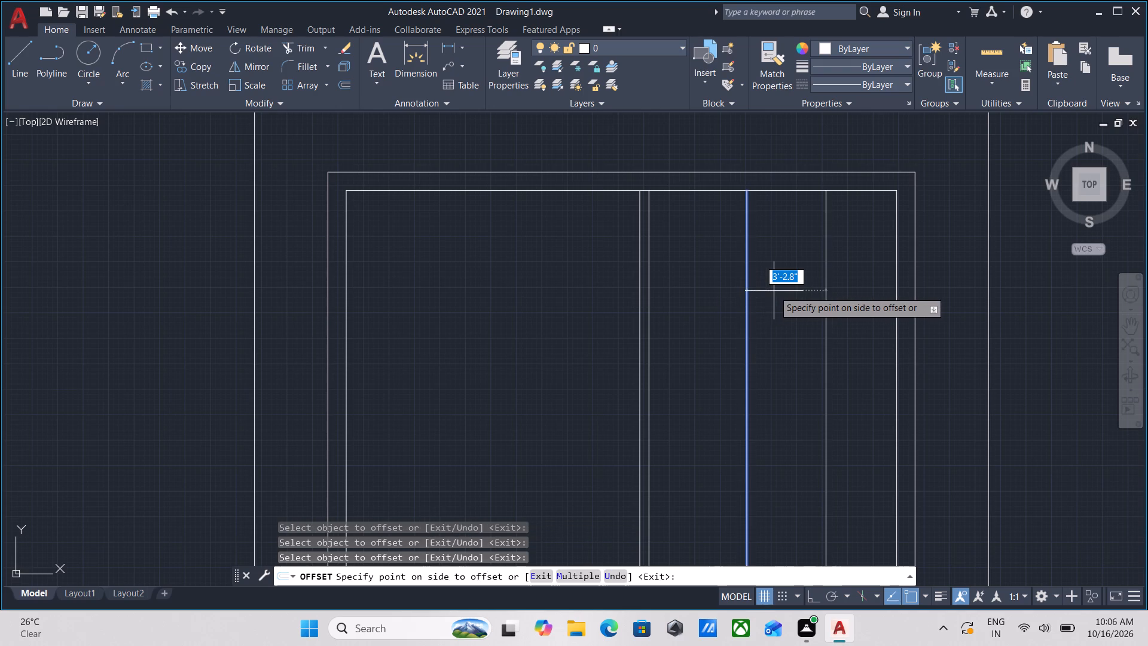
{"action": "key", "text": "4"}
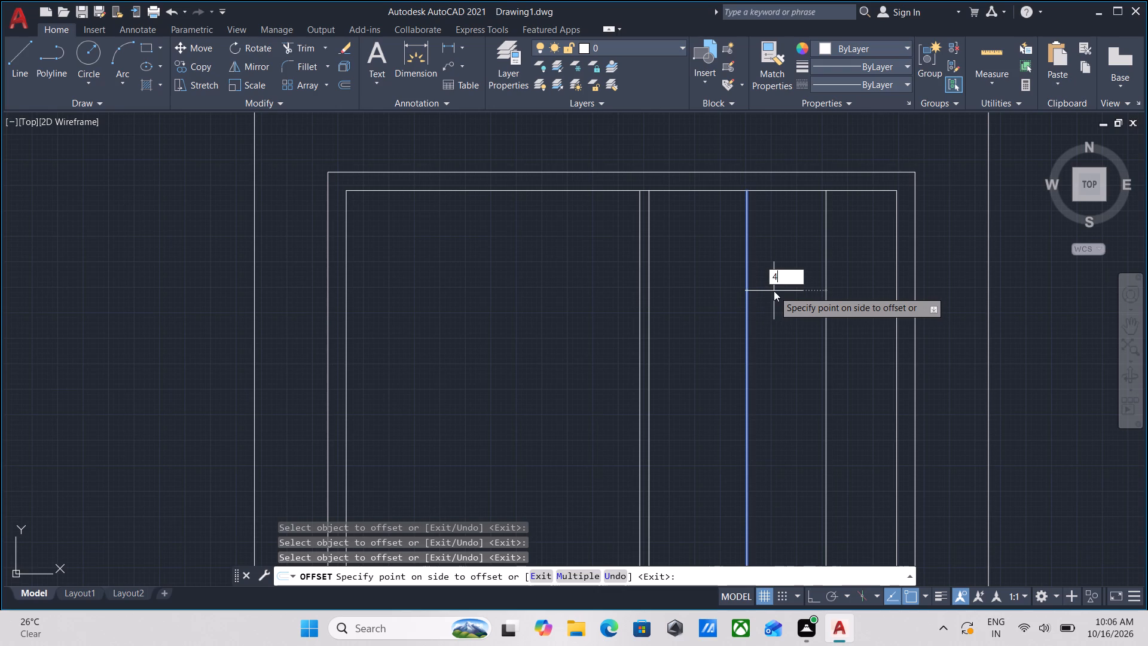
{"action": "type", "text": ".5"}
{"action": "key", "text": "Return"}
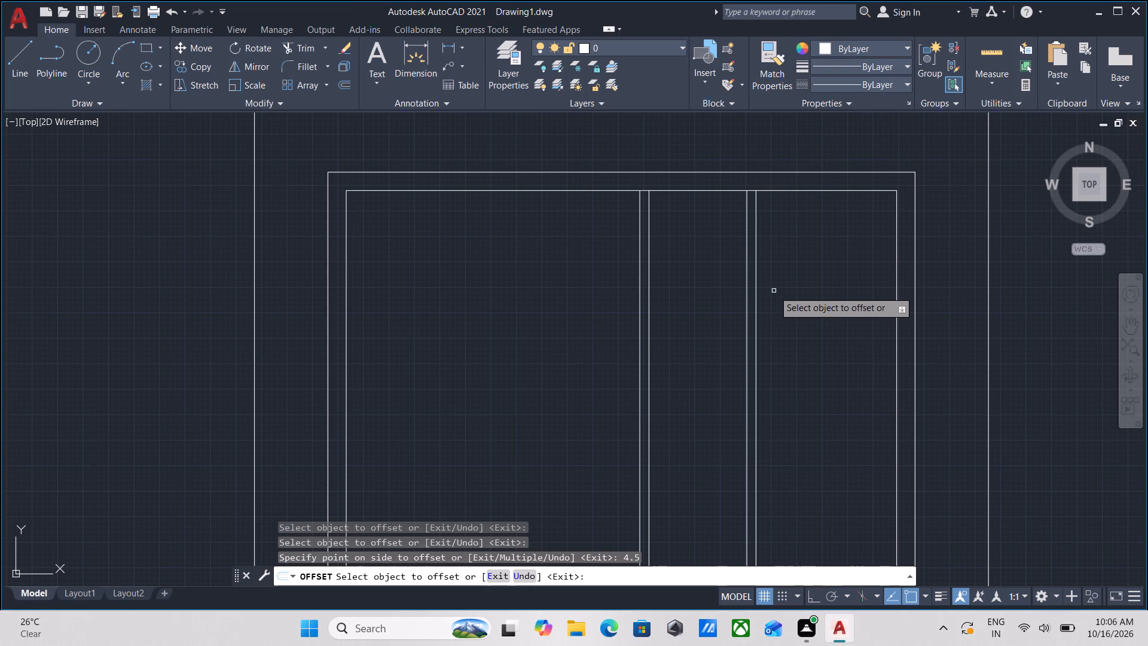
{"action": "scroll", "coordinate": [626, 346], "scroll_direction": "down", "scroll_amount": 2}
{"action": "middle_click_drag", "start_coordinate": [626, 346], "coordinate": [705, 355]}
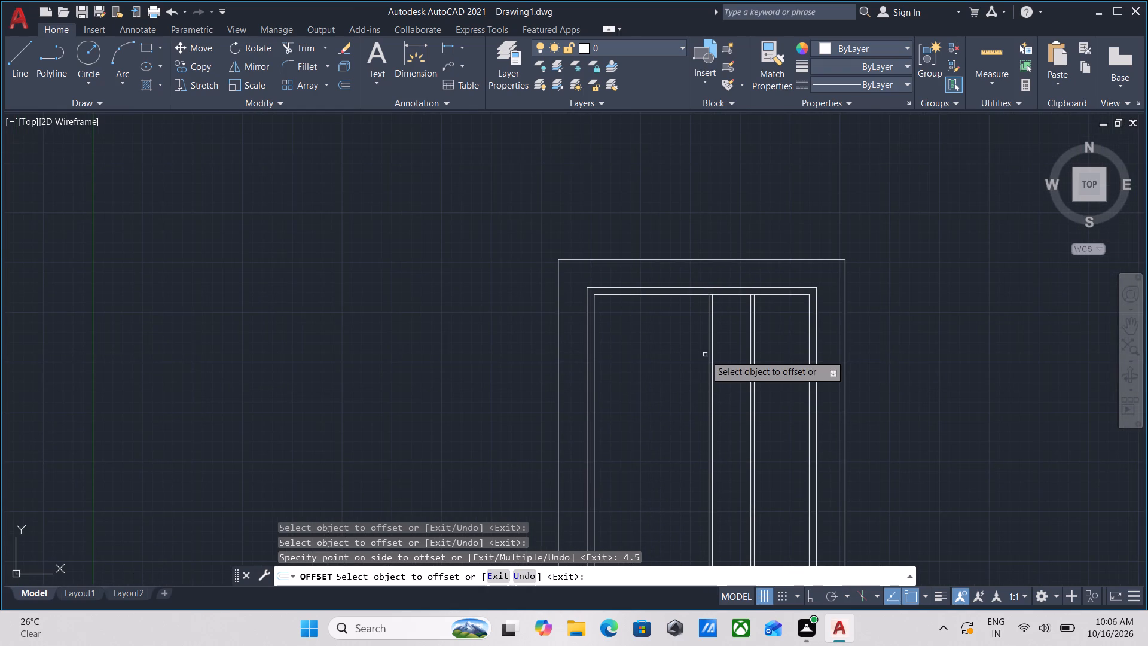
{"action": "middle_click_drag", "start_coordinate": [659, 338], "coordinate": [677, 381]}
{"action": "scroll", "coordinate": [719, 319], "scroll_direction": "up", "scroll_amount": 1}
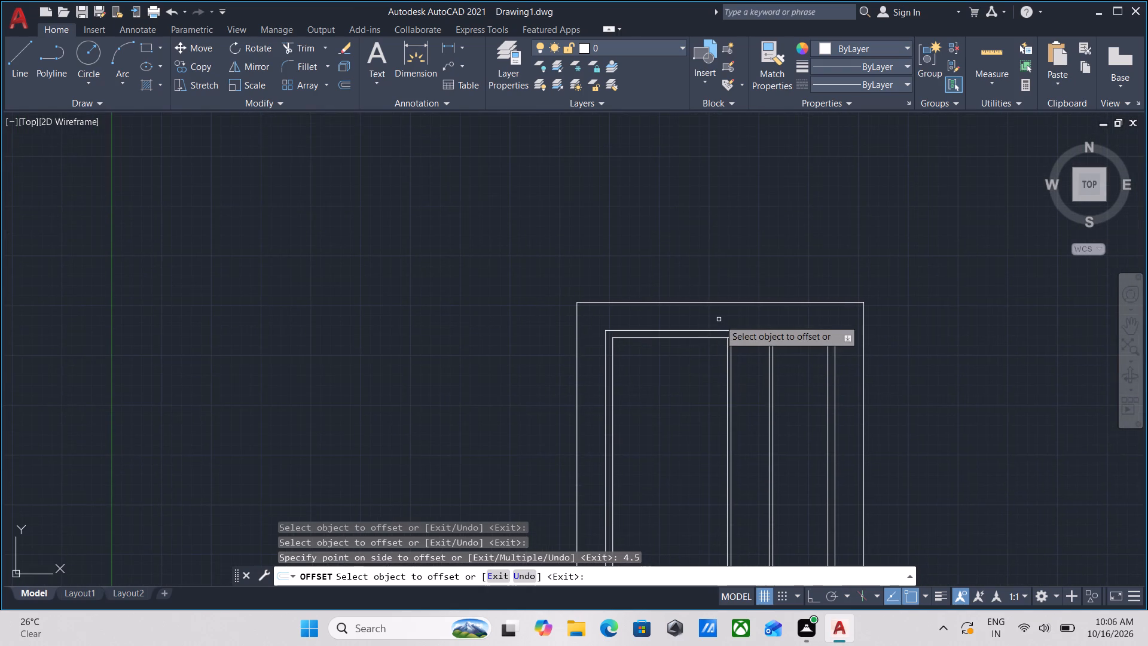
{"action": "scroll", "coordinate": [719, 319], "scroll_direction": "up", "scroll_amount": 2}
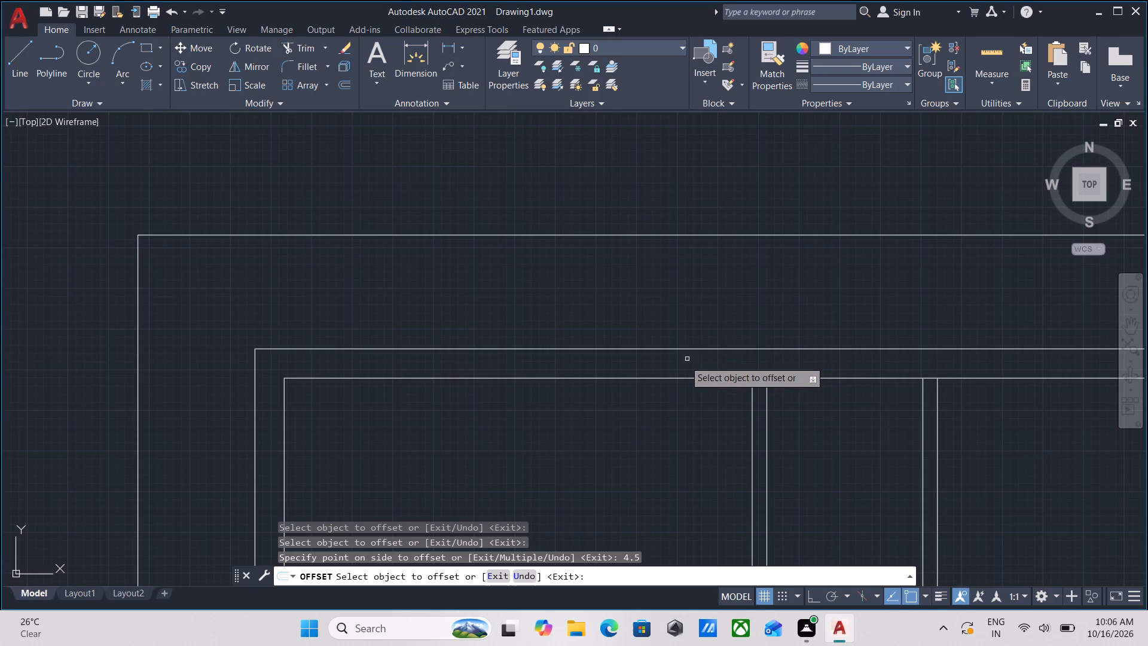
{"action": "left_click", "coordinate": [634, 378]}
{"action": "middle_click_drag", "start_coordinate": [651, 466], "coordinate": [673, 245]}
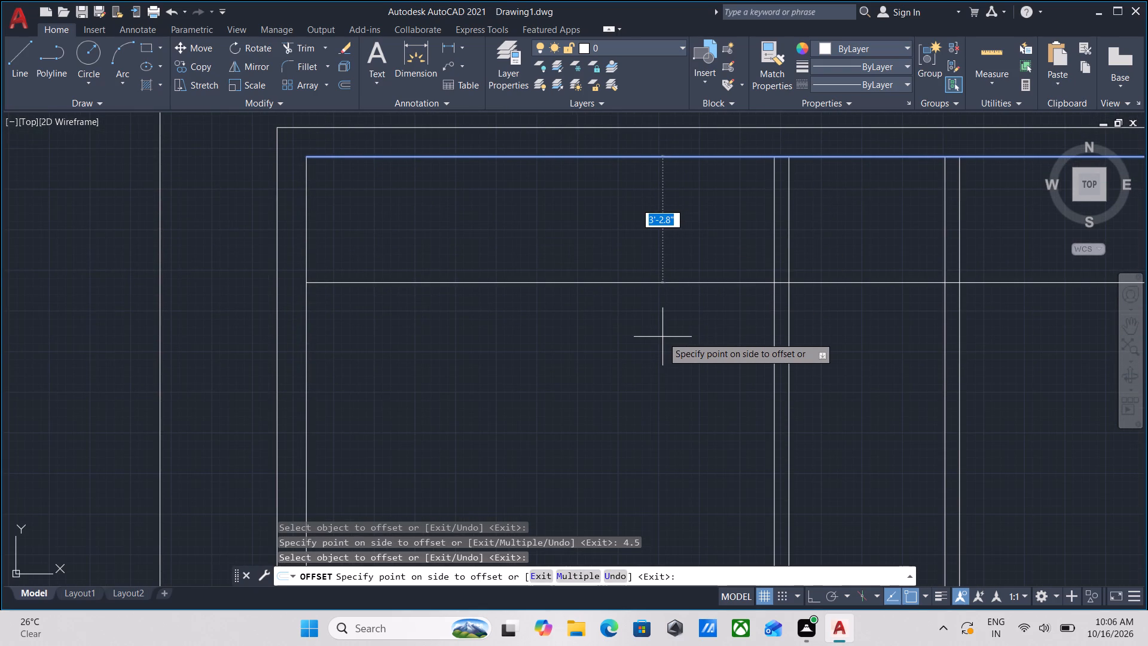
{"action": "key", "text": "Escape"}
Trim the top wall's inner line between the two lines of the first partition.
{"action": "middle_click_drag", "start_coordinate": [665, 325], "coordinate": [651, 361]}
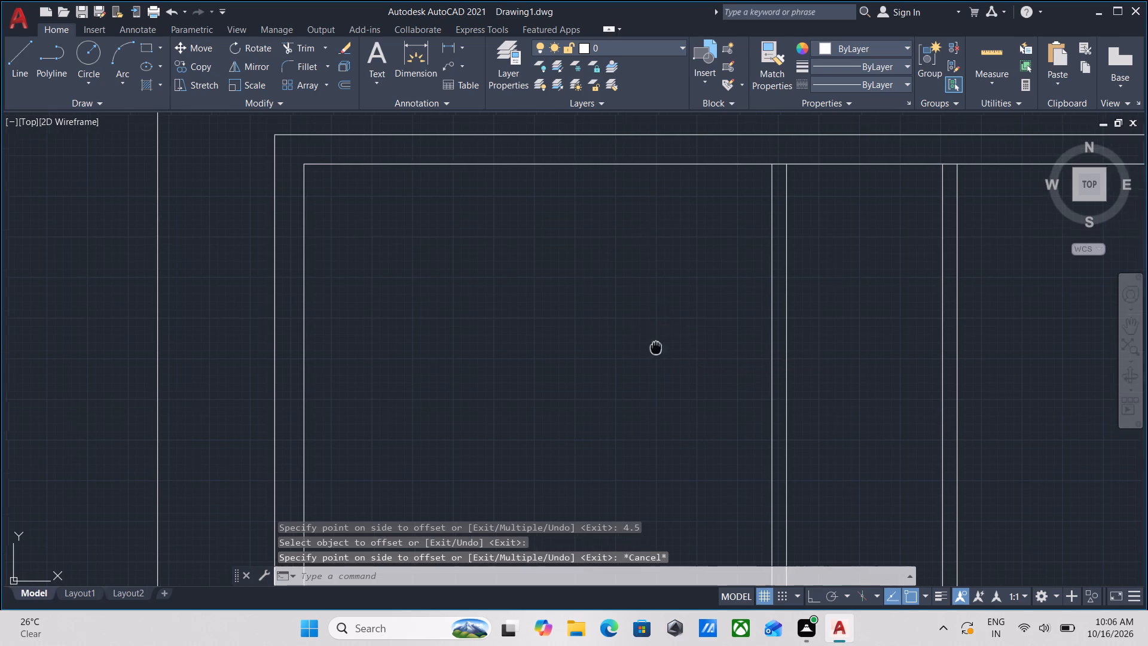
{"action": "middle_click_drag", "start_coordinate": [651, 361], "coordinate": [647, 370]}
{"action": "type", "text": "tr"}
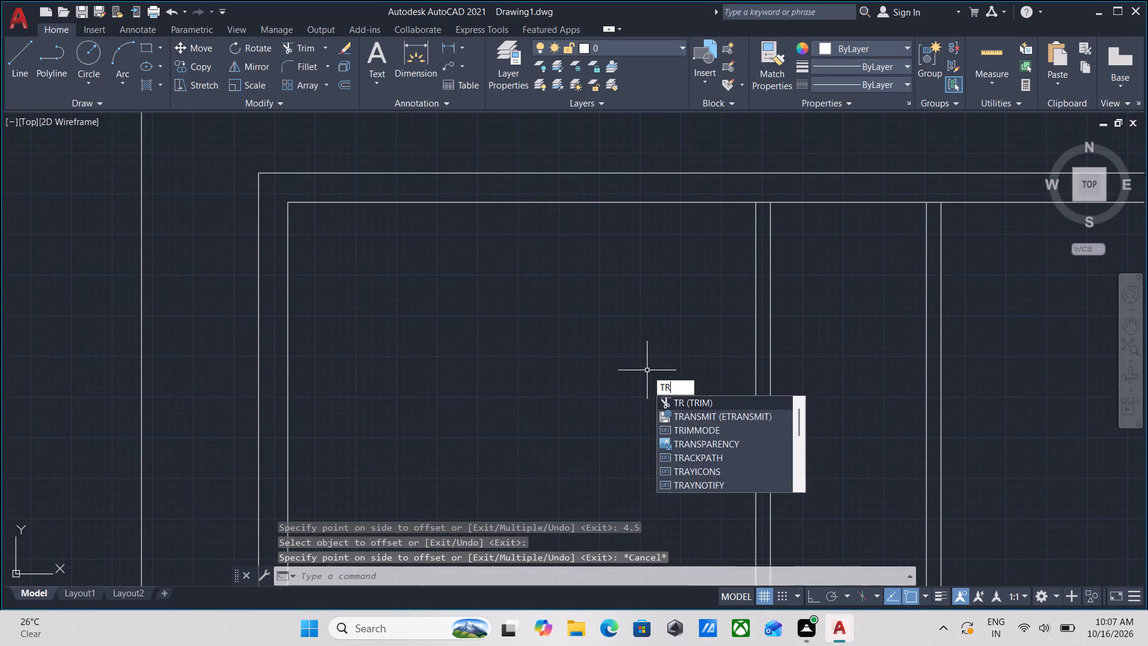
{"action": "key", "text": "Return"}
{"action": "scroll", "coordinate": [774, 187], "scroll_direction": "up", "scroll_amount": 3}
{"action": "left_click", "coordinate": [746, 252]}
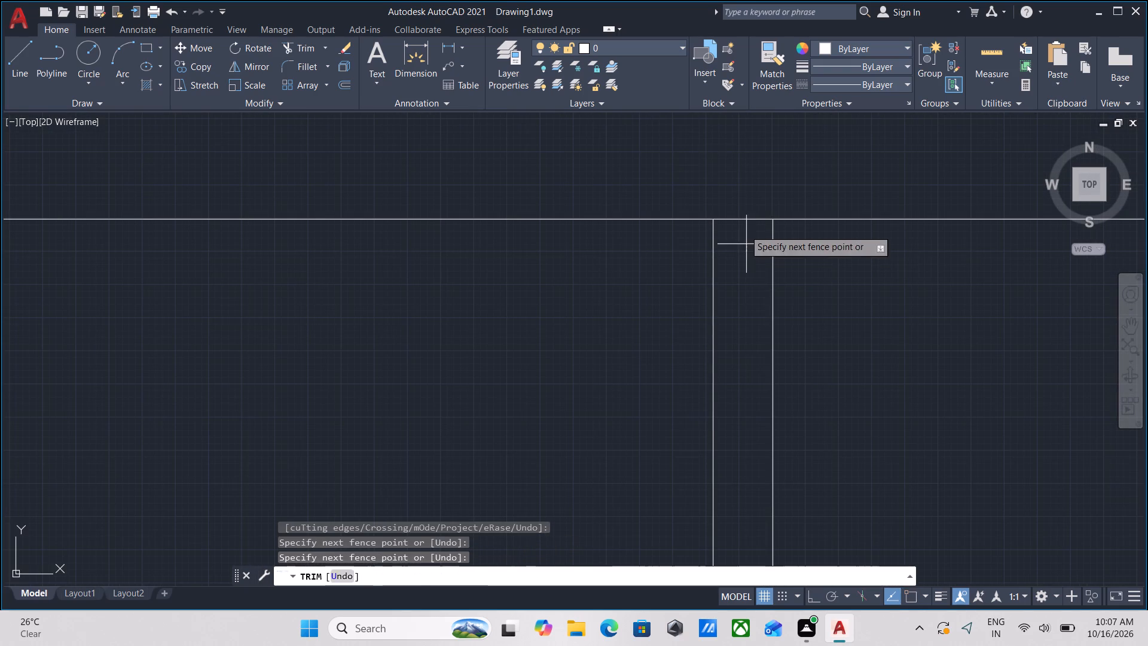
{"action": "left_click", "coordinate": [741, 197]}
{"action": "key", "text": "Escape"}
Offset the top wall's inner line in the large room beside the first partition 11' downward.
{"action": "scroll", "coordinate": [602, 267], "scroll_direction": "down", "scroll_amount": 2}
{"action": "middle_click_drag", "start_coordinate": [603, 266], "coordinate": [726, 243]}
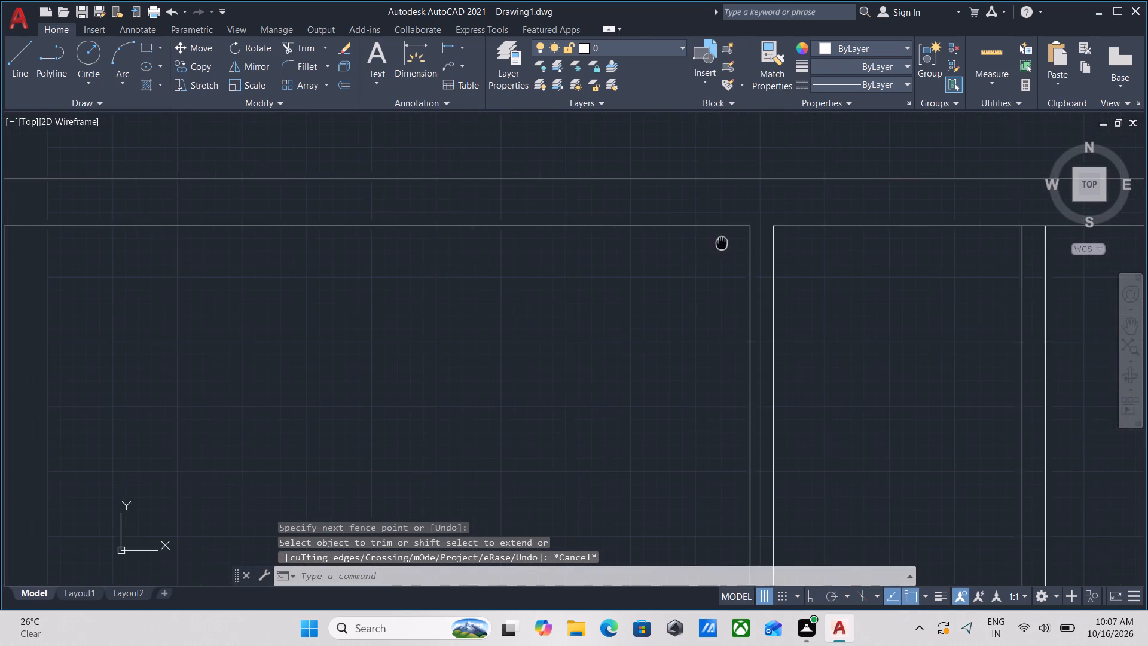
{"action": "left_click", "coordinate": [673, 252]}
{"action": "left_click", "coordinate": [657, 209]}
{"action": "key", "text": "o"}
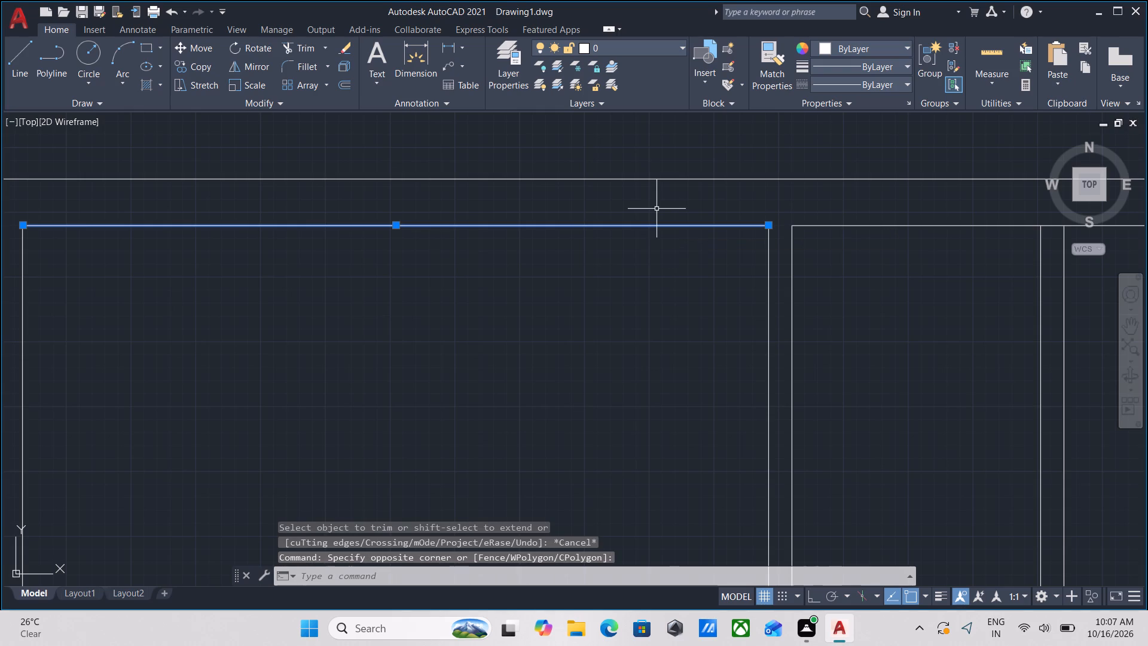
{"action": "key", "text": "Return"}
{"action": "scroll", "coordinate": [470, 259], "scroll_direction": "down", "scroll_amount": 1}
{"action": "middle_click_drag", "start_coordinate": [473, 260], "coordinate": [614, 259]}
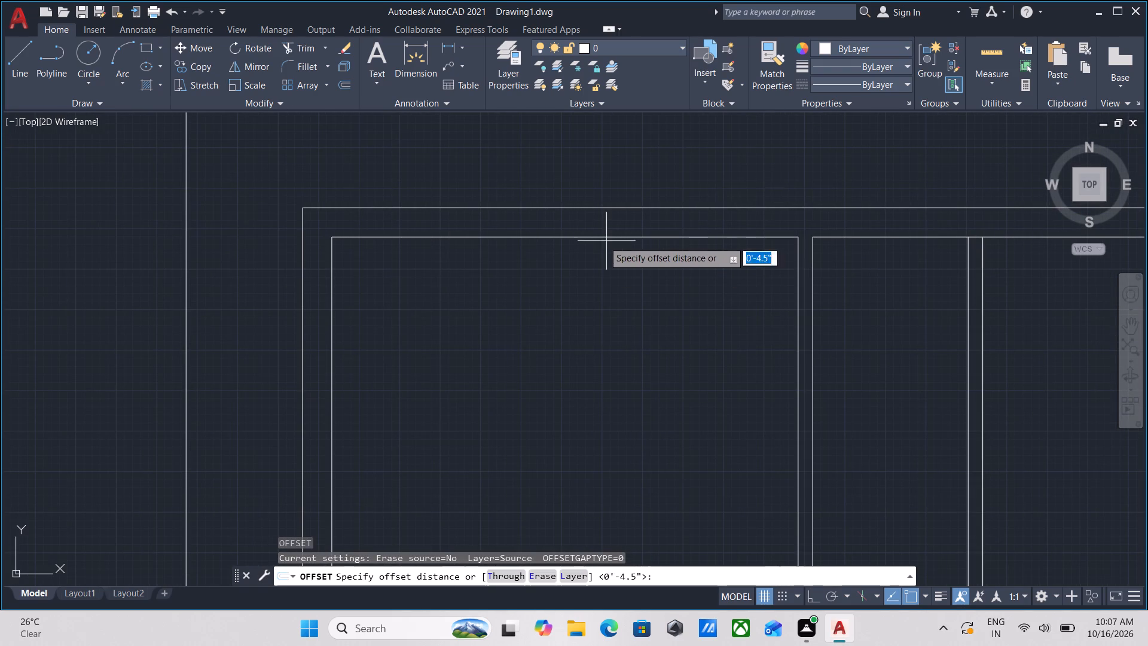
{"action": "left_click", "coordinate": [567, 237]}
{"action": "left_click", "coordinate": [575, 338]}
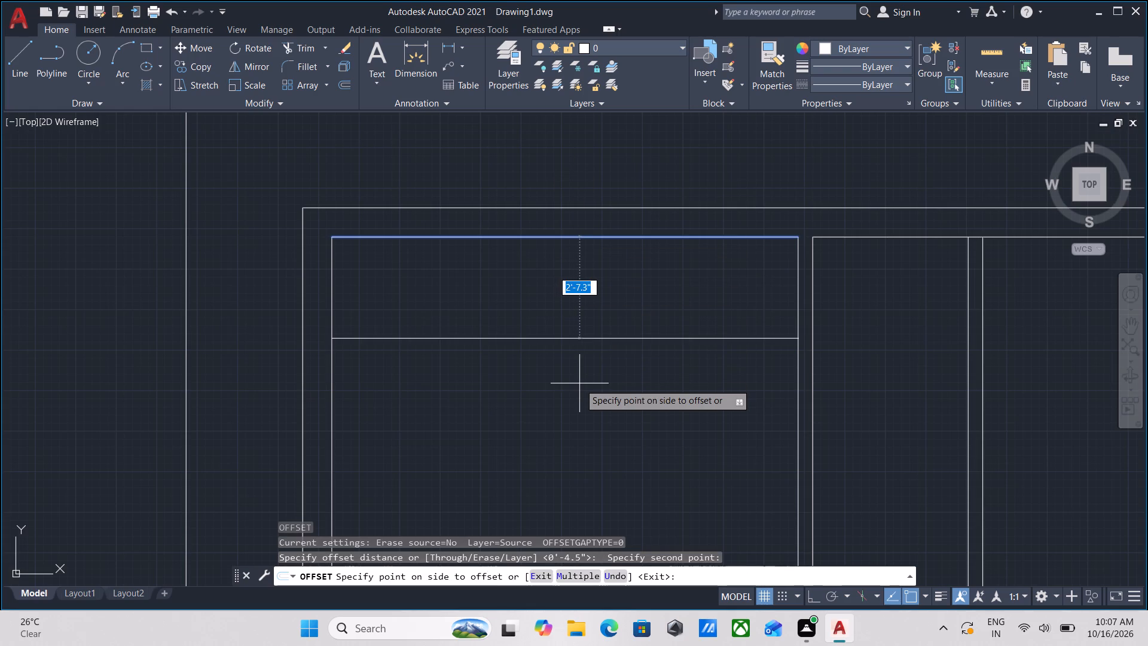
{"action": "type", "text": "111'"}
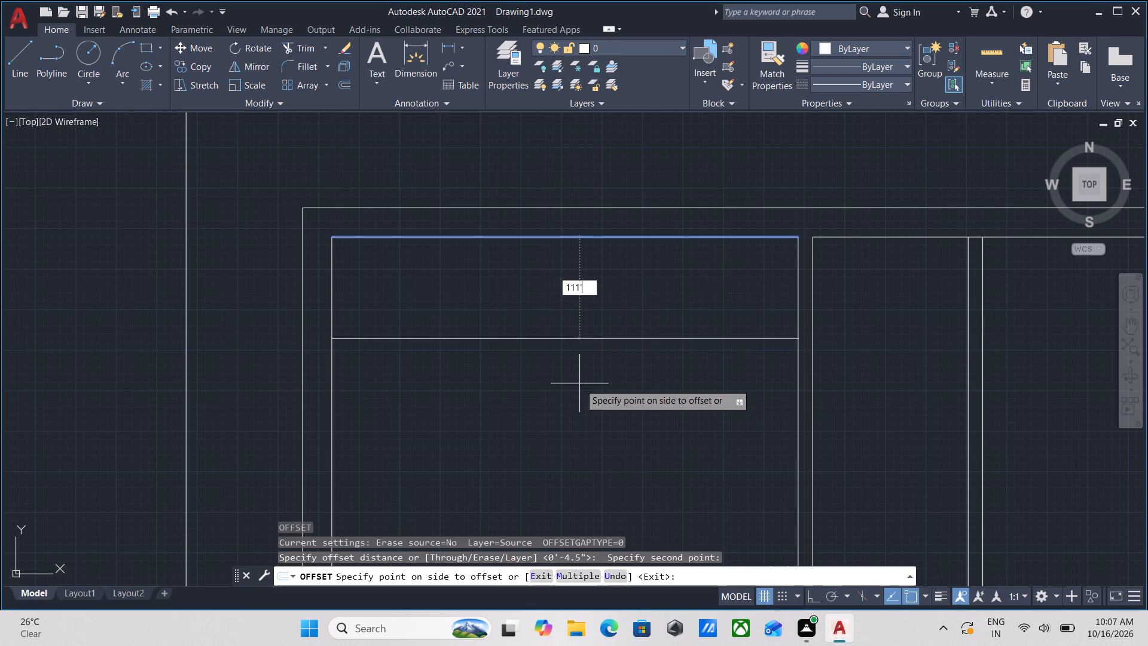
{"action": "key", "text": "BackSpace"}
{"action": "key", "text": "BackSpace"}
{"action": "key", "text": "BackSpace"}
{"action": "key", "text": "BackSpace"}
{"action": "type", "text": "11"}
{"action": "key", "text": "apostrophe"}
{"action": "key", "text": "Return"}
Offset the new horizontal line 4.5" downward to give the large room's lower partition its thickness.
{"action": "scroll", "coordinate": [579, 383], "scroll_direction": "down", "scroll_amount": 1}
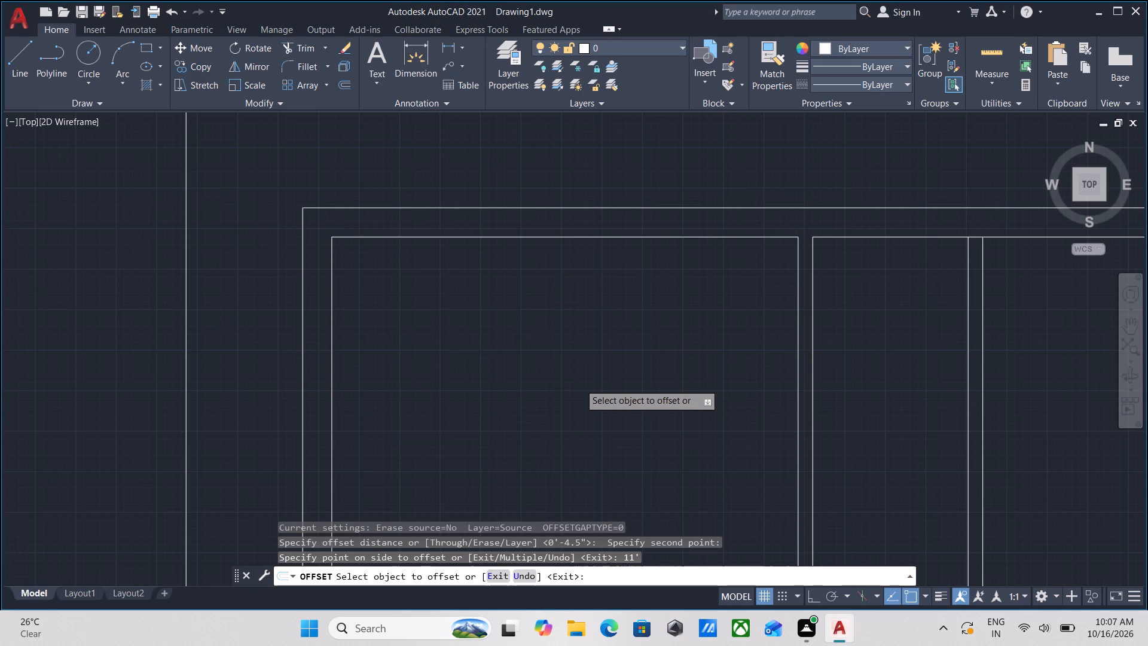
{"action": "scroll", "coordinate": [579, 383], "scroll_direction": "down", "scroll_amount": 1}
{"action": "middle_click_drag", "start_coordinate": [579, 383], "coordinate": [599, 232]}
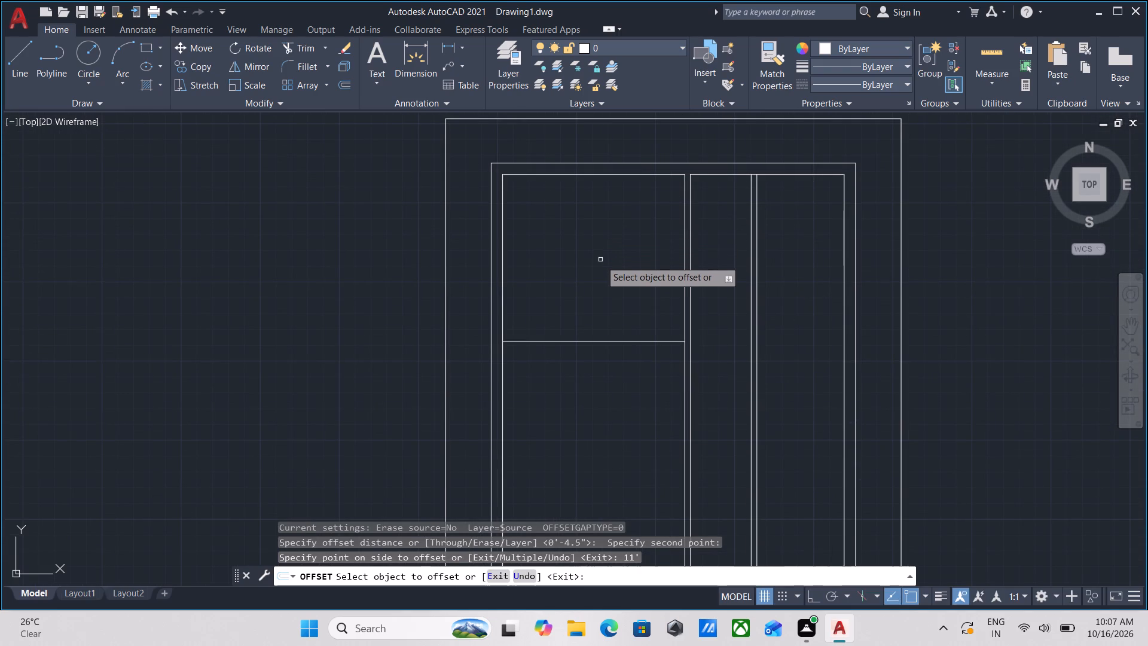
{"action": "left_click", "coordinate": [604, 342]}
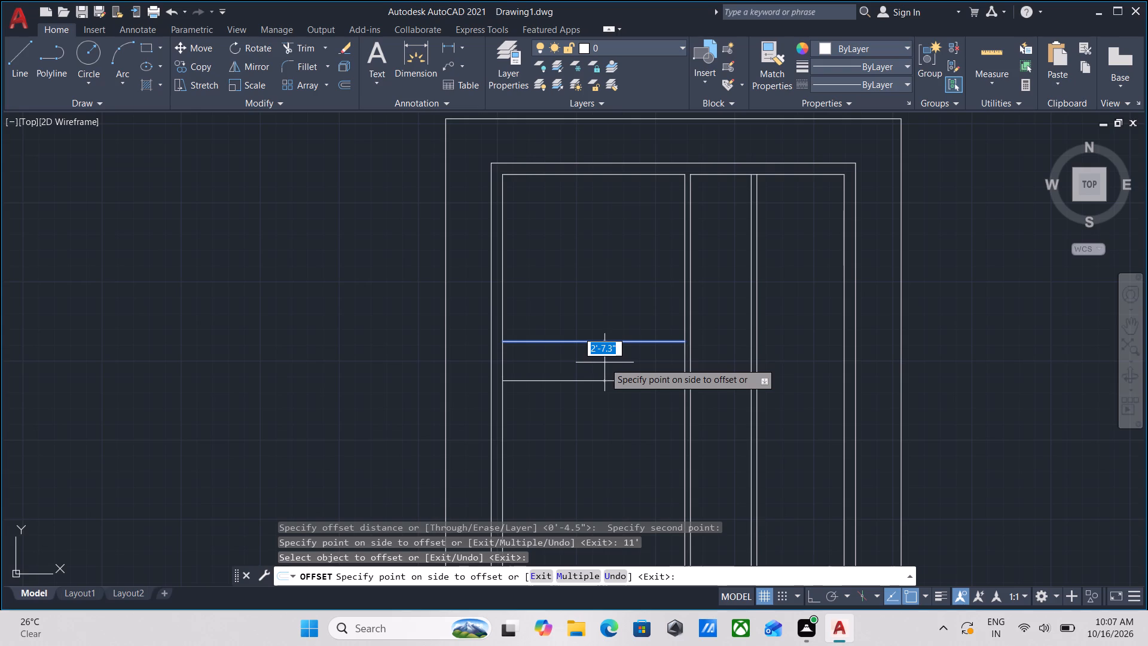
{"action": "type", "text": "4."}
{"action": "key", "text": "5"}
{"action": "key", "text": "Return"}
Trim the top wall's inner line between the two lines of the second vertical partition.
{"action": "middle_click_drag", "start_coordinate": [726, 326], "coordinate": [512, 359]}
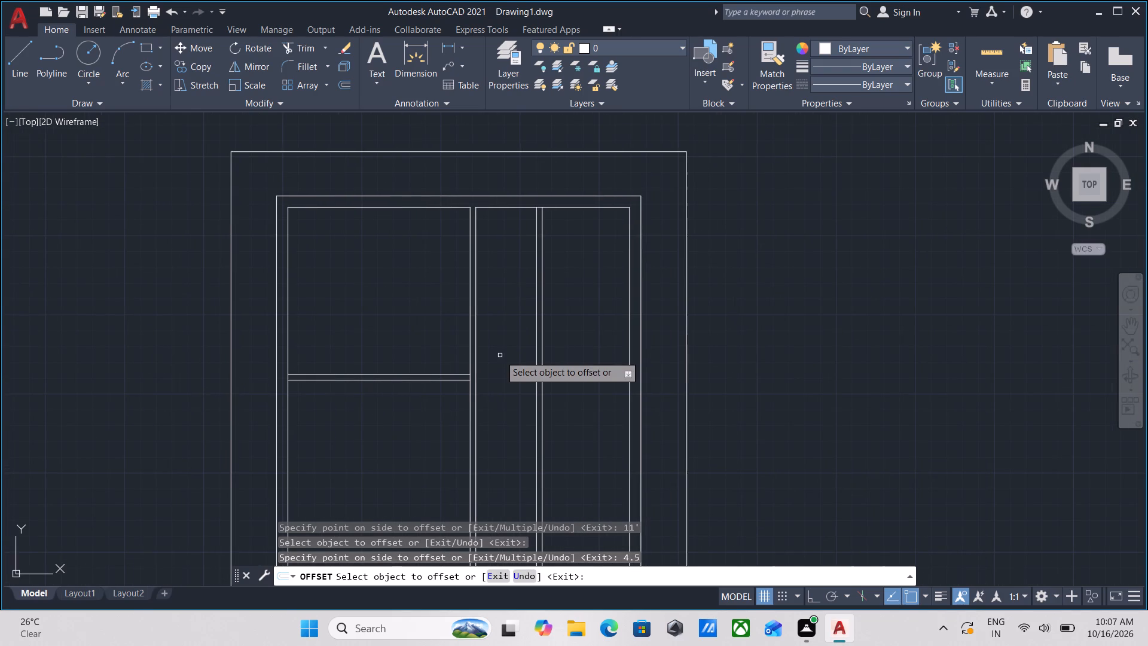
{"action": "middle_click_drag", "start_coordinate": [595, 334], "coordinate": [600, 371]}
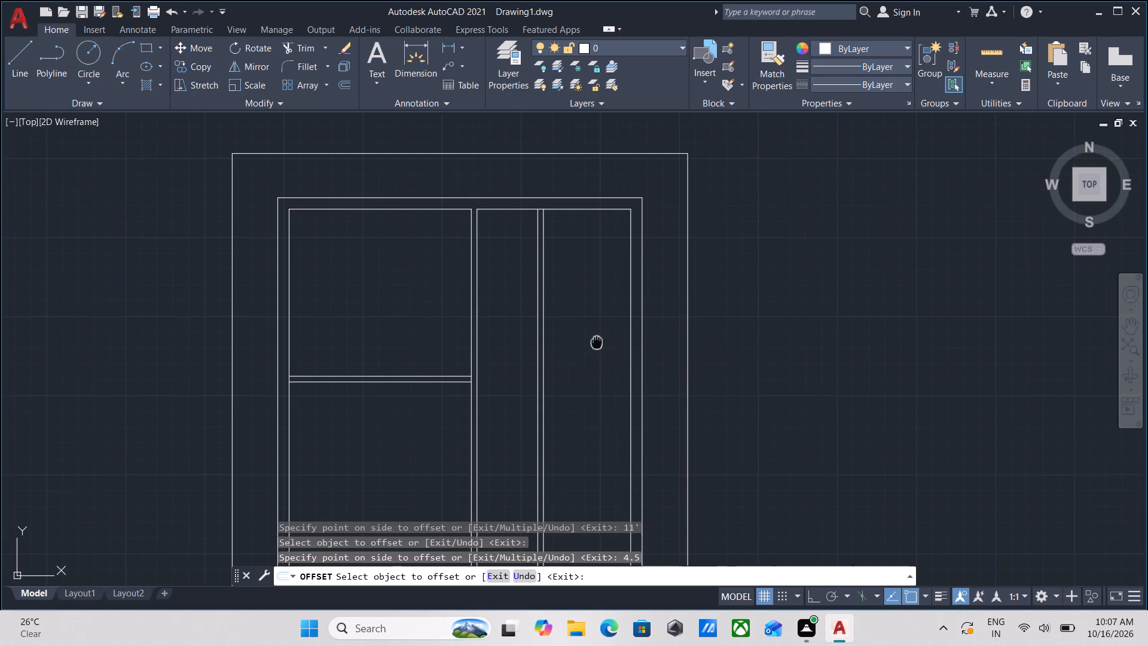
{"action": "middle_click_drag", "start_coordinate": [600, 371], "coordinate": [602, 374]}
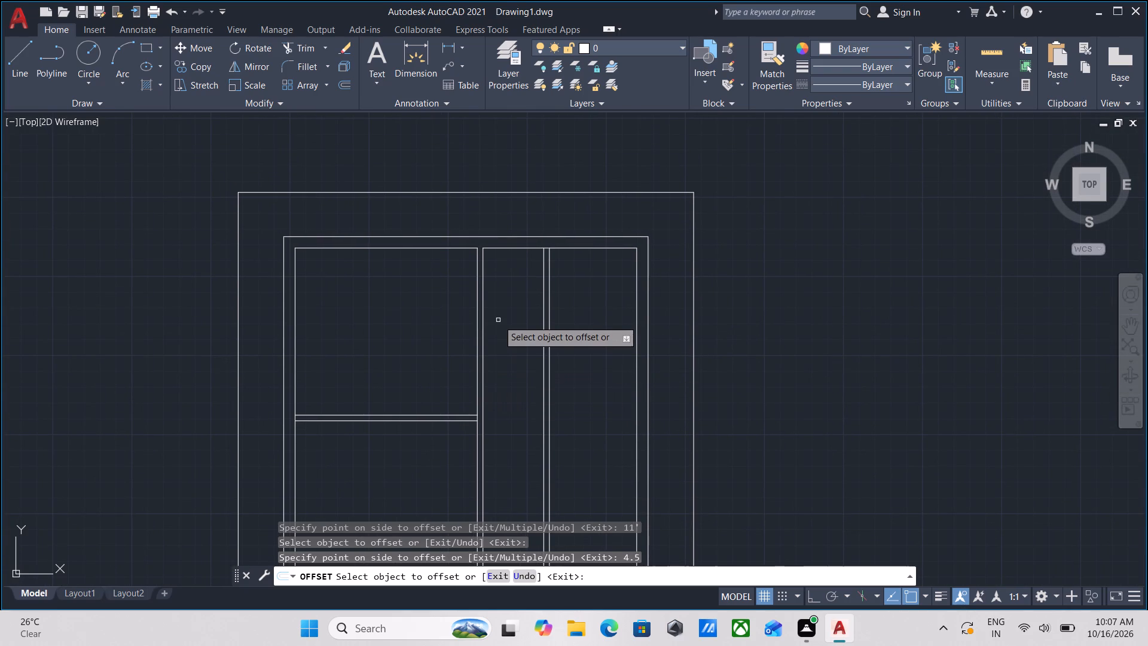
{"action": "middle_click_drag", "start_coordinate": [523, 295], "coordinate": [523, 353]}
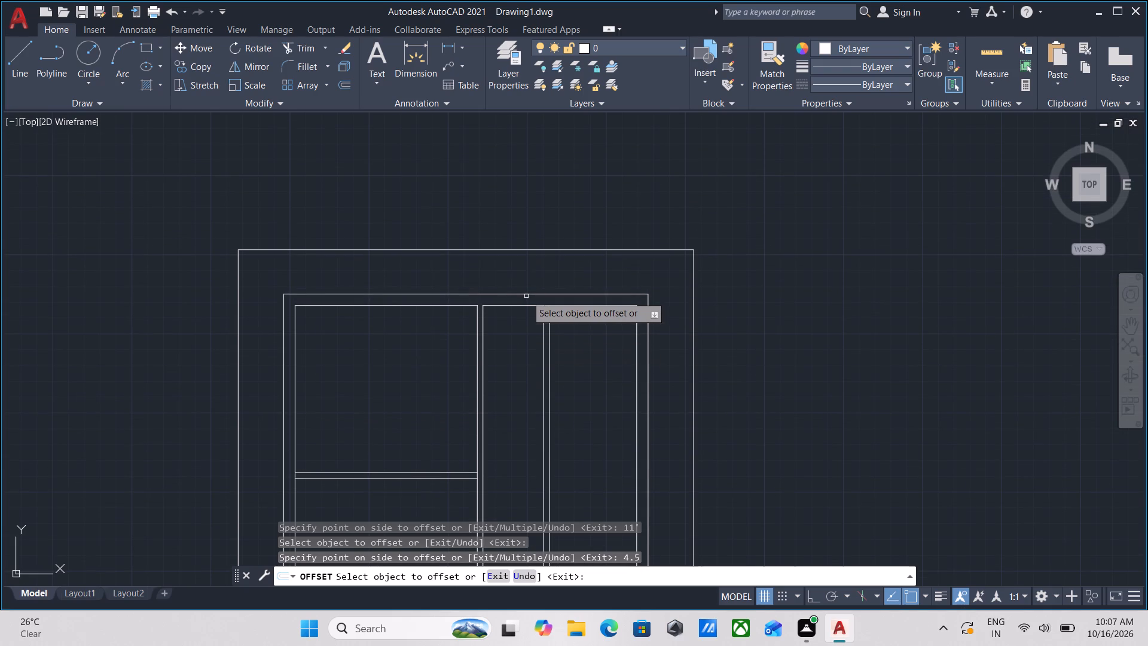
{"action": "scroll", "coordinate": [590, 343], "scroll_direction": "down", "scroll_amount": 2}
{"action": "middle_click_drag", "start_coordinate": [590, 343], "coordinate": [587, 234]}
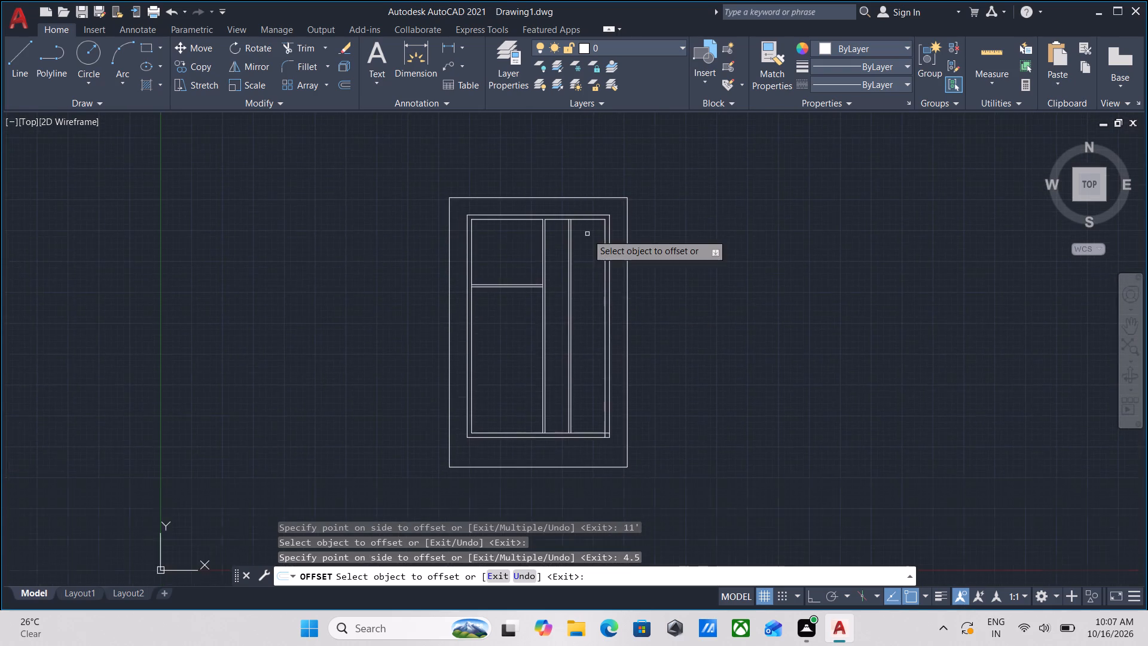
{"action": "scroll", "coordinate": [587, 234], "scroll_direction": "up", "scroll_amount": 2}
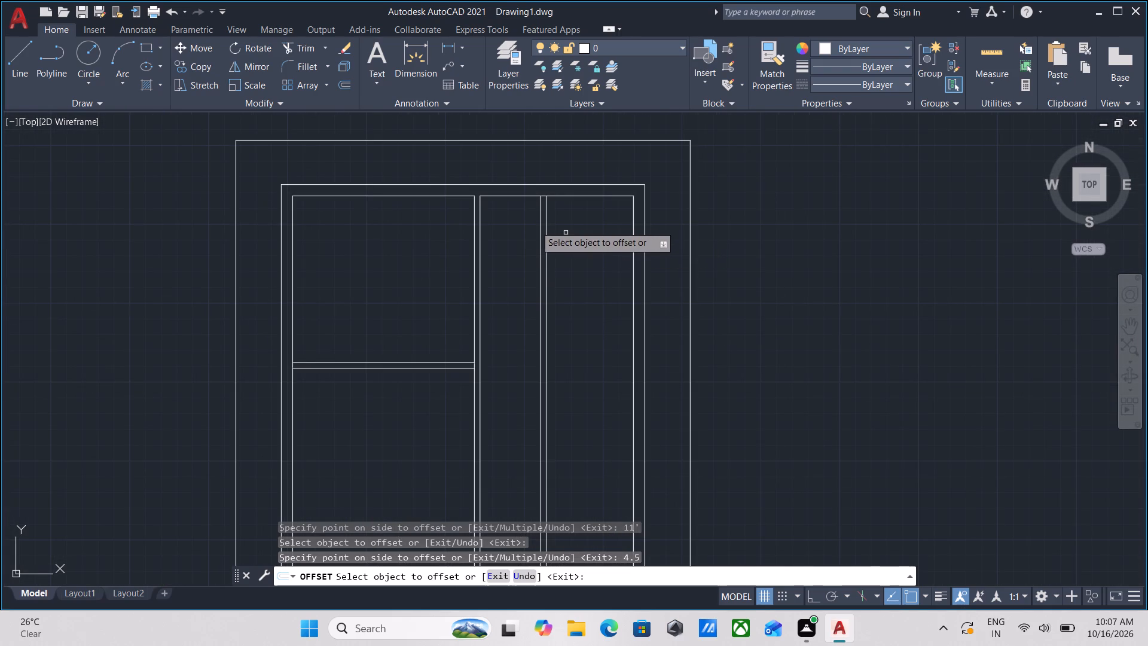
{"action": "scroll", "coordinate": [553, 199], "scroll_direction": "up", "scroll_amount": 4}
{"action": "key", "text": "Escape"}
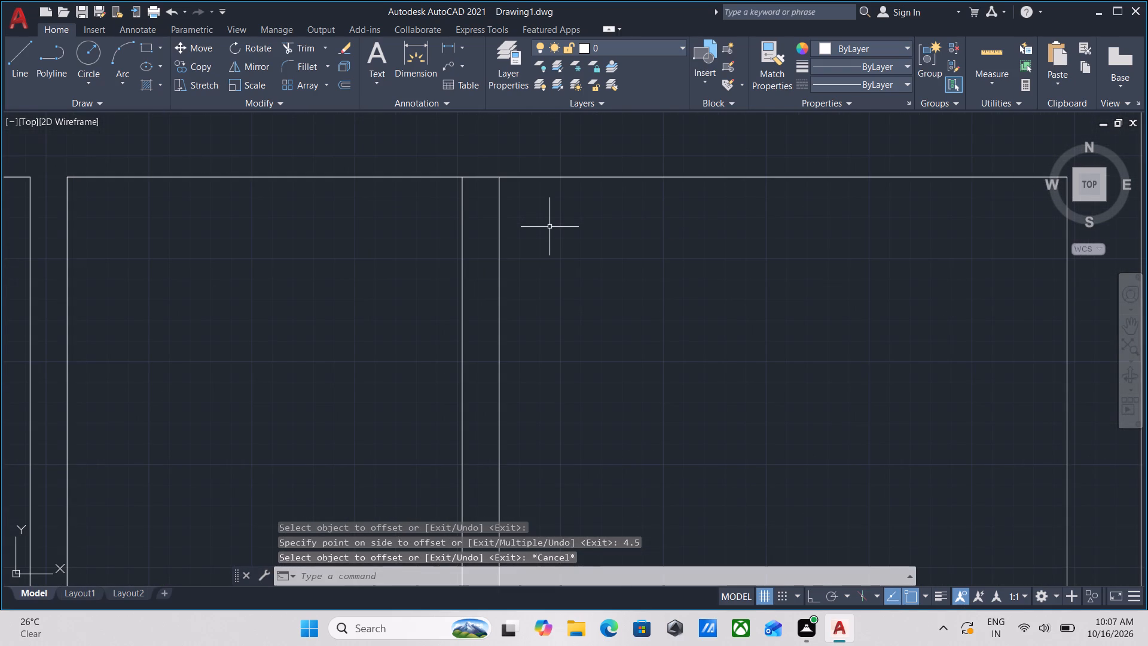
{"action": "key", "text": "t"}
{"action": "key", "text": "r"}
{"action": "key", "text": "Return"}
{"action": "scroll", "coordinate": [488, 211], "scroll_direction": "up", "scroll_amount": 1}
{"action": "left_click", "coordinate": [480, 199]}
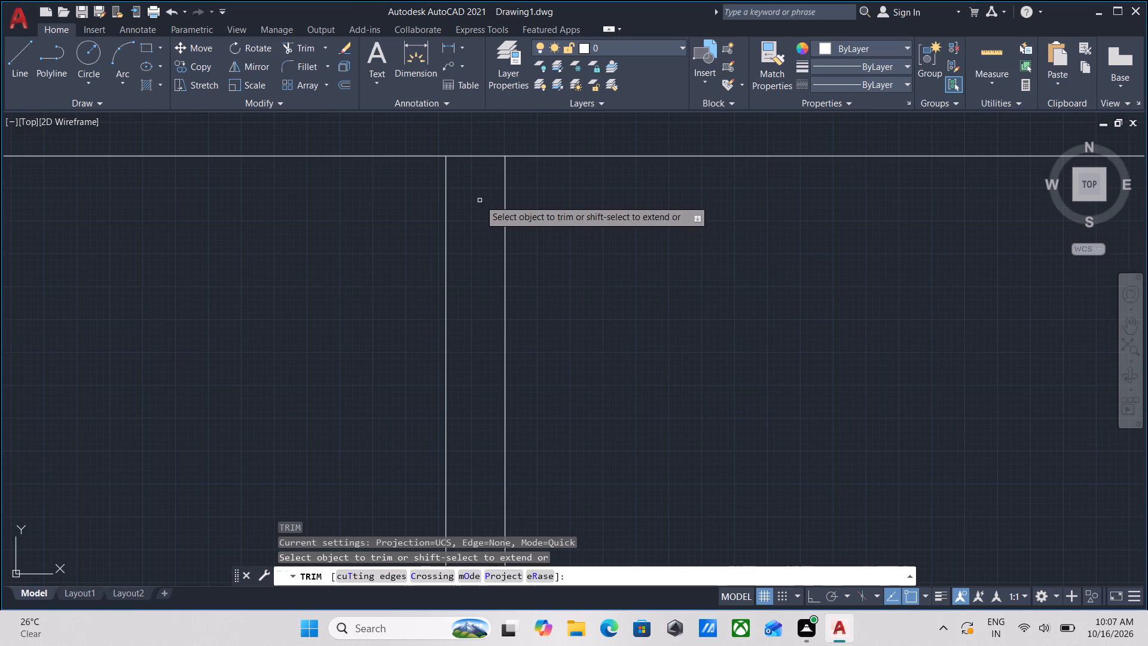
{"action": "left_click", "coordinate": [477, 135]}
{"action": "key", "text": "Escape"}
Offset the top wall's inner line in the narrow room between the two vertical partitions 3' downward.
{"action": "scroll", "coordinate": [379, 214], "scroll_direction": "down", "scroll_amount": 2}
{"action": "middle_click_drag", "start_coordinate": [379, 214], "coordinate": [385, 216]}
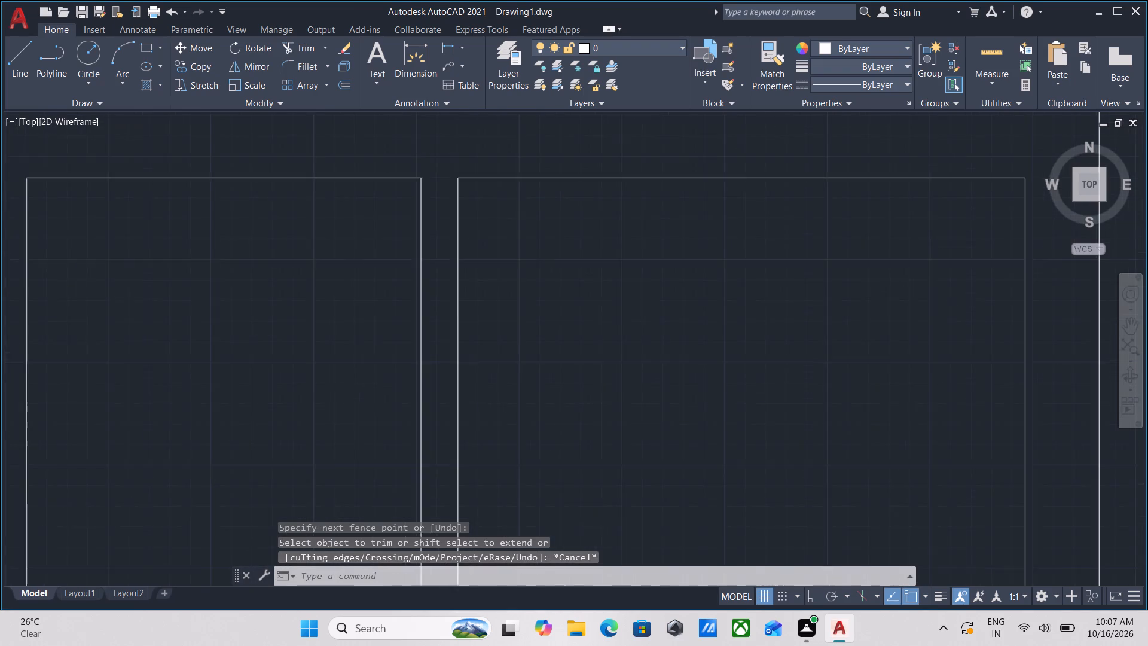
{"action": "middle_click_drag", "start_coordinate": [385, 216], "coordinate": [574, 251]}
{"action": "left_click", "coordinate": [546, 255]}
{"action": "left_click", "coordinate": [523, 209]}
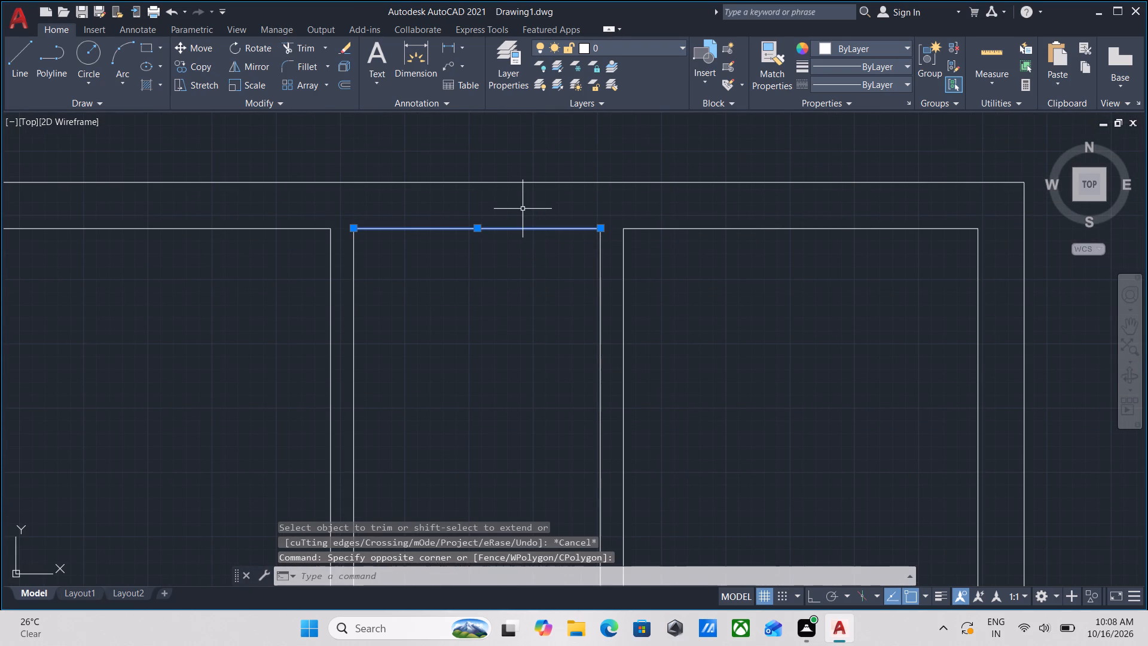
{"action": "key", "text": "o"}
{"action": "key", "text": "Return"}
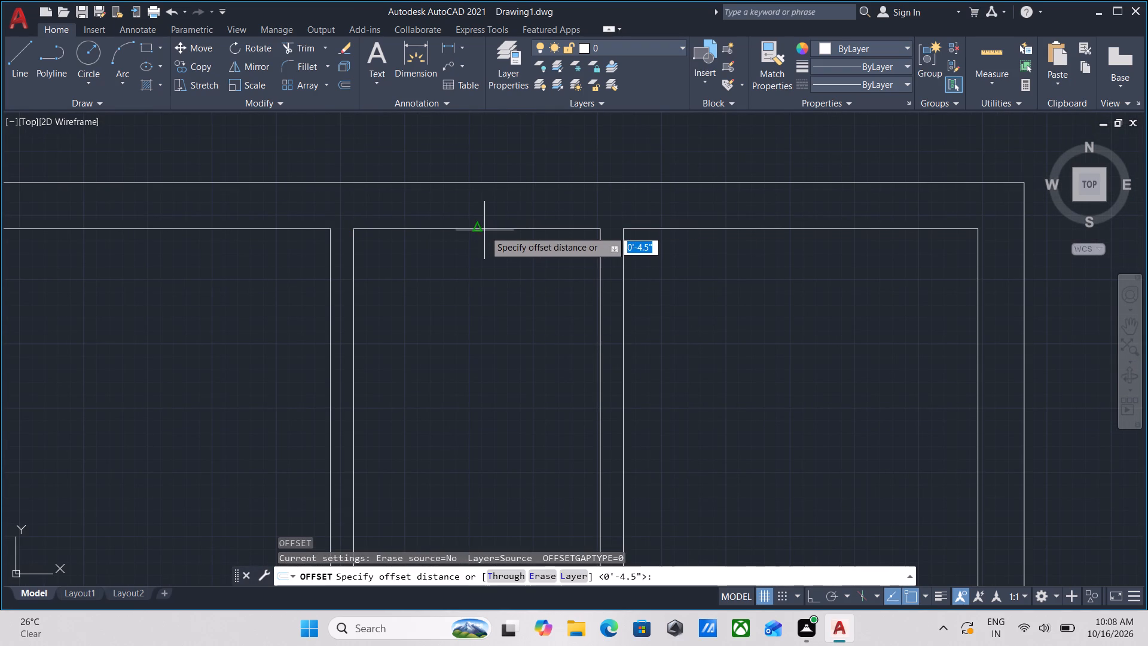
{"action": "left_click", "coordinate": [483, 228]}
{"action": "left_click", "coordinate": [480, 295]}
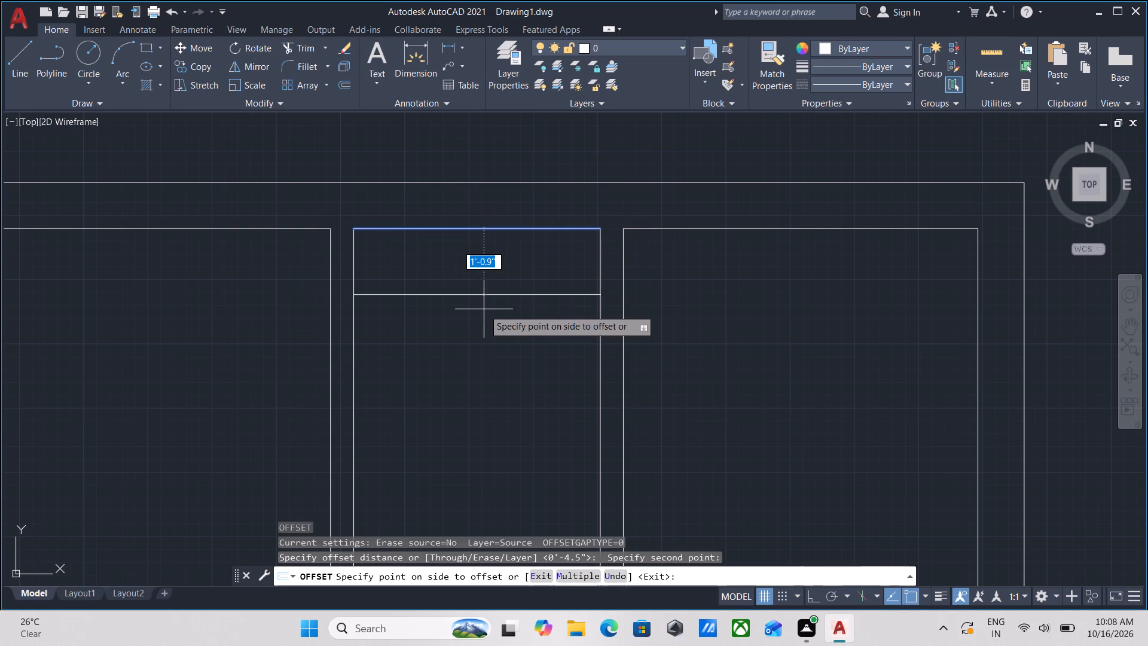
{"action": "type", "text": "3'"}
{"action": "key", "text": "Return"}
Offset the narrow room's new horizontal line 4.5" downward to form its partition thickness.
{"action": "scroll", "coordinate": [484, 309], "scroll_direction": "down", "scroll_amount": 2}
{"action": "middle_click_drag", "start_coordinate": [484, 309], "coordinate": [486, 263]}
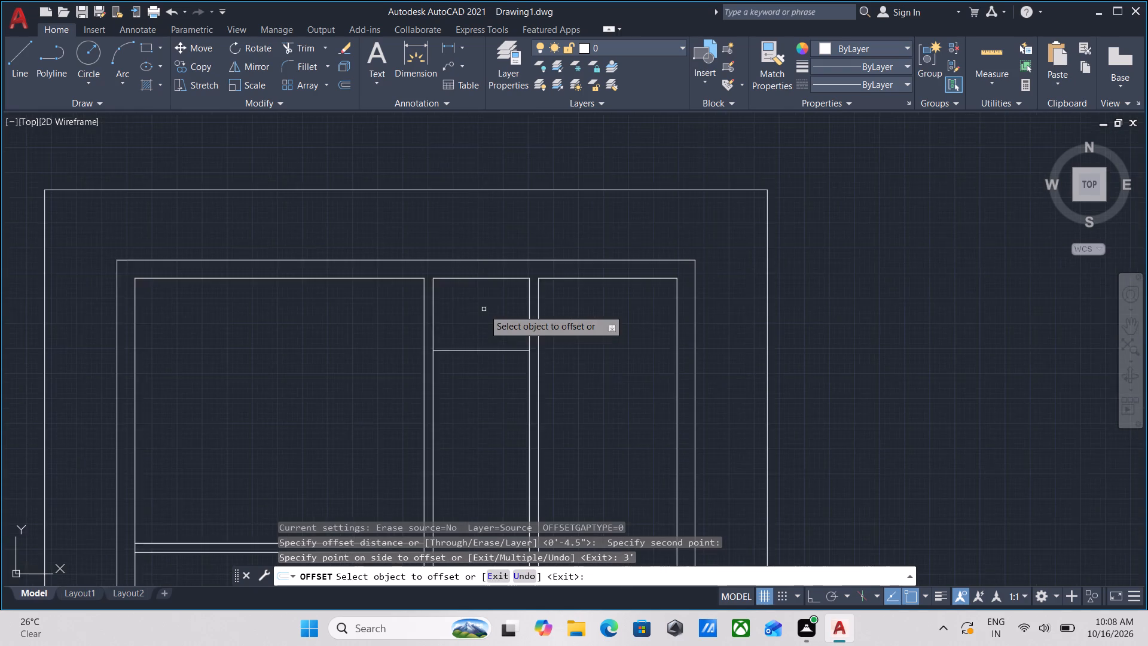
{"action": "middle_click_drag", "start_coordinate": [486, 263], "coordinate": [486, 244]}
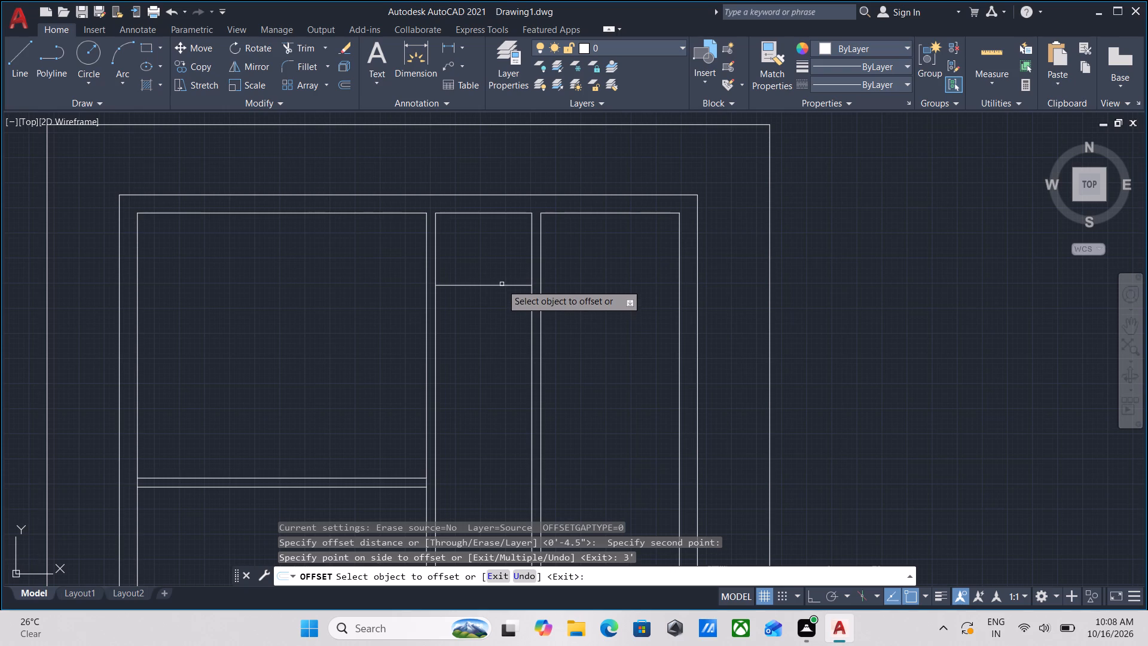
{"action": "left_click", "coordinate": [502, 284]}
{"action": "type", "text": "4.5"}
{"action": "key", "text": "Return"}
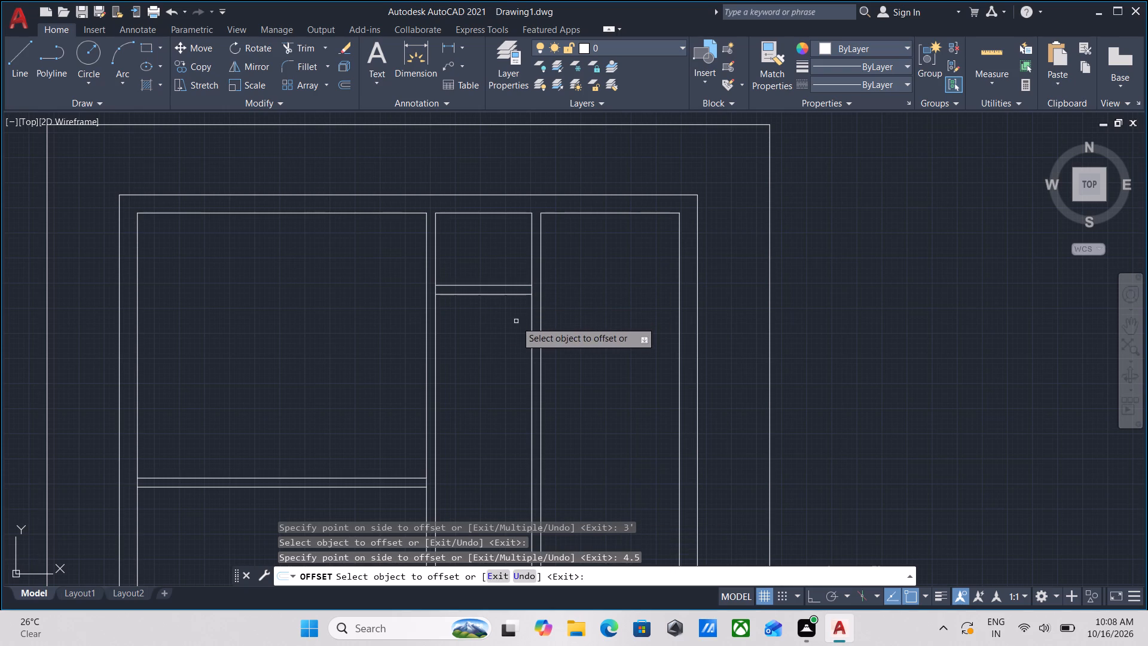
Examine the partition layout around the narrow middle room and the adjoining room near the top wall.
{"action": "middle_click_drag", "start_coordinate": [516, 321], "coordinate": [453, 323]}
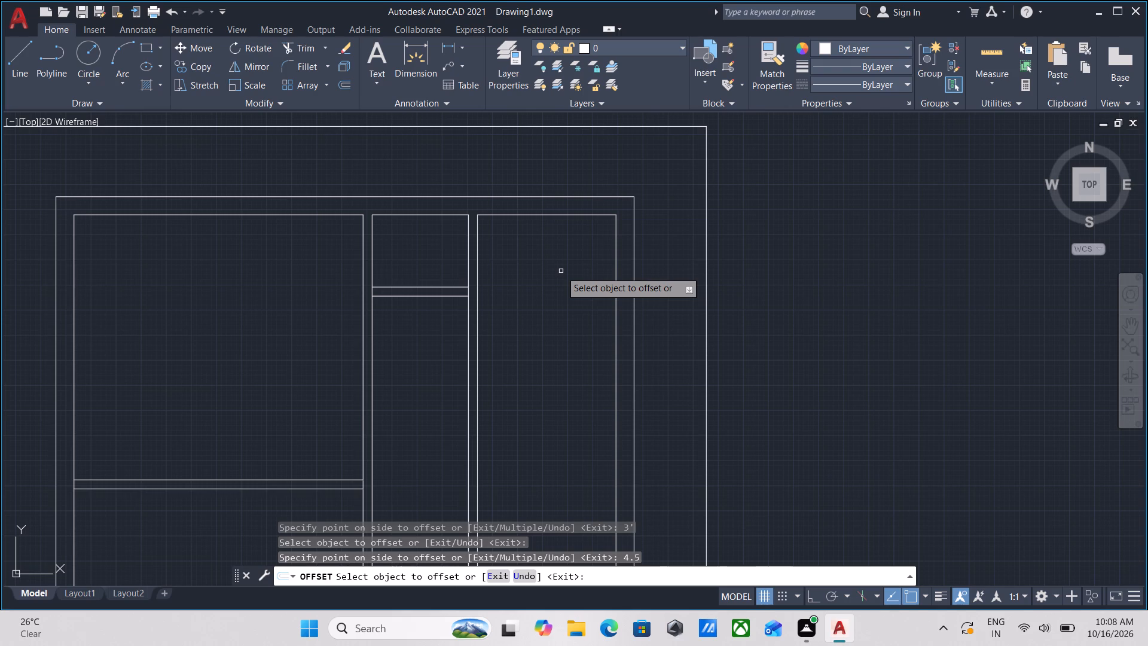
{"action": "scroll", "coordinate": [561, 271], "scroll_direction": "down", "scroll_amount": 2}
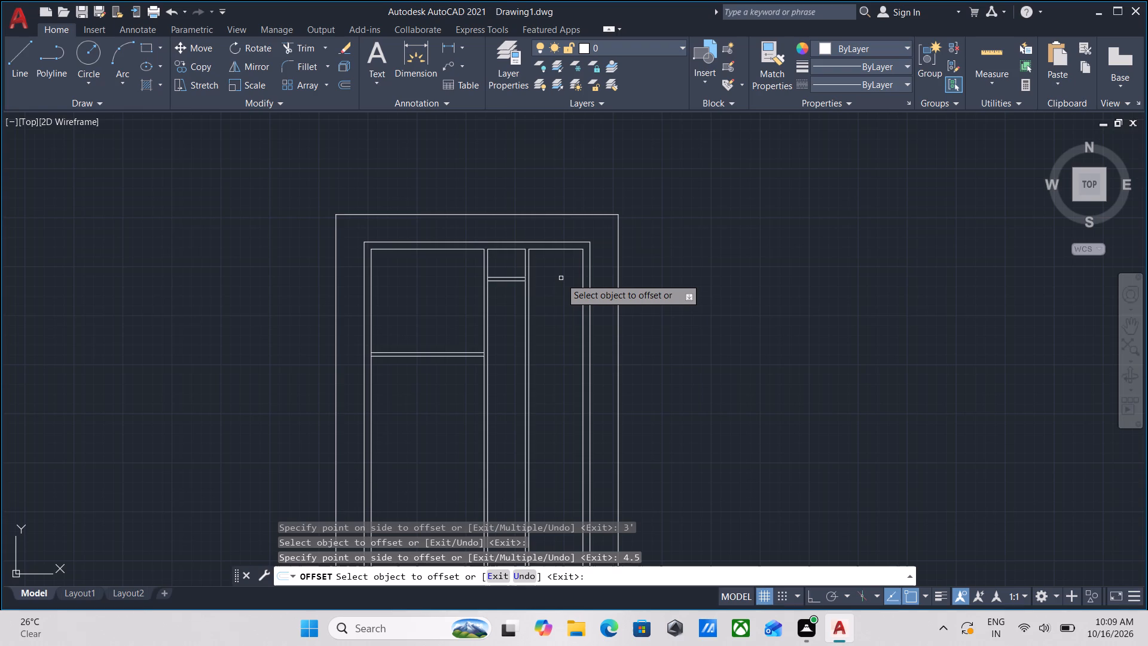
{"action": "scroll", "coordinate": [546, 268], "scroll_direction": "up", "scroll_amount": 3}
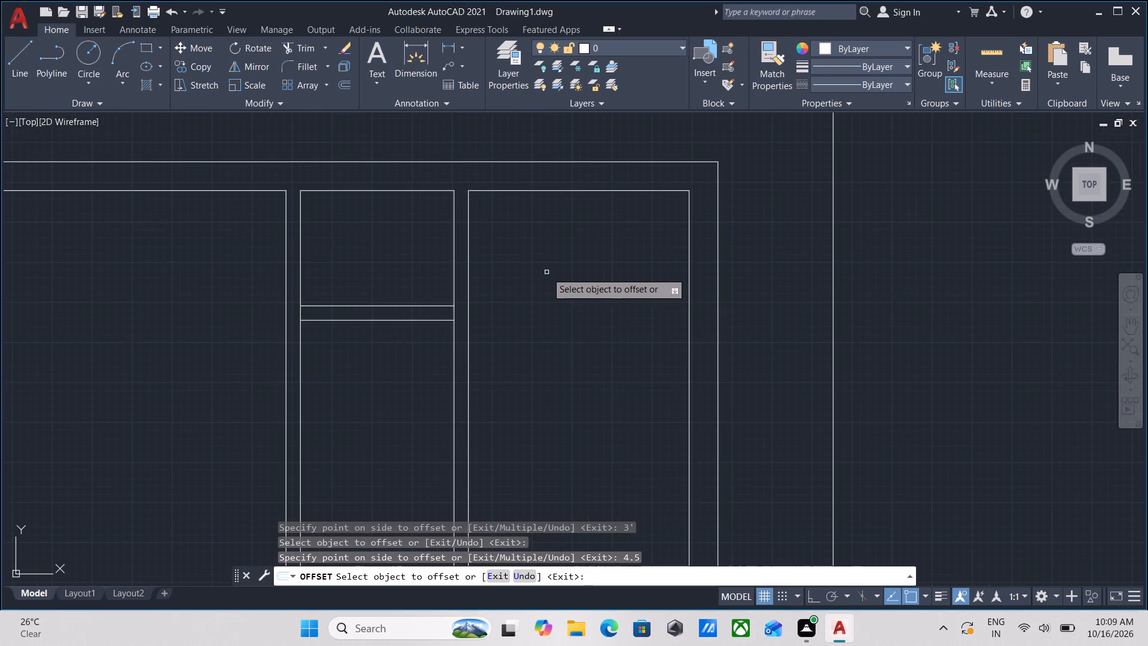
{"action": "scroll", "coordinate": [546, 272], "scroll_direction": "down", "scroll_amount": 1}
{"action": "middle_click_drag", "start_coordinate": [546, 272], "coordinate": [557, 252]}
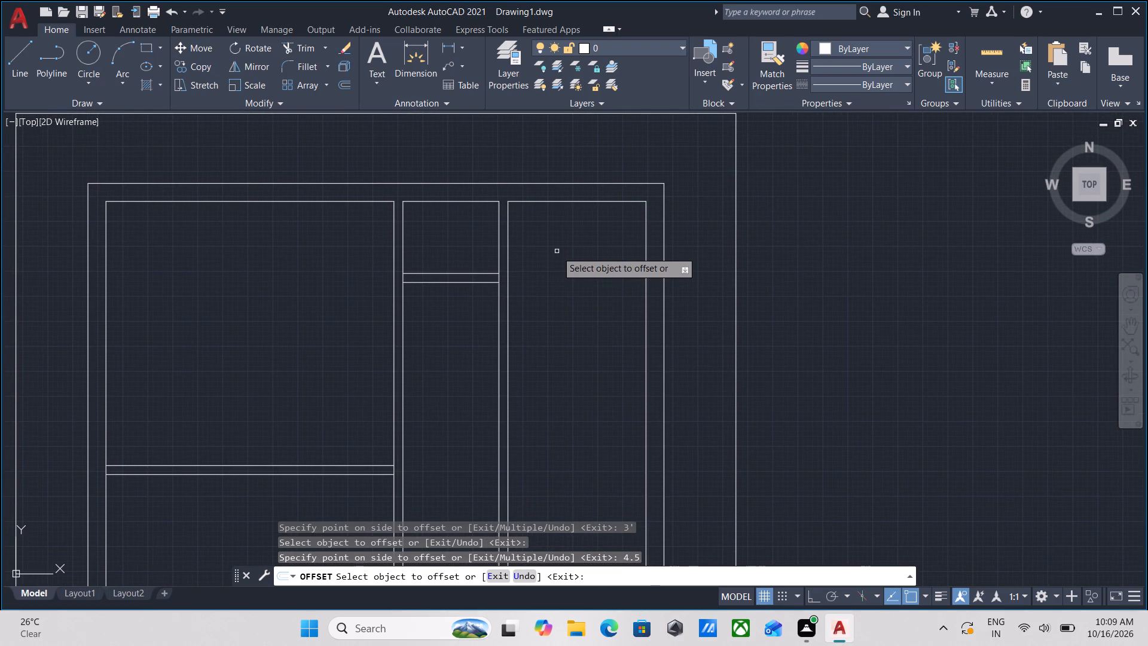
{"action": "scroll", "coordinate": [558, 248], "scroll_direction": "down", "scroll_amount": 1}
{"action": "middle_click_drag", "start_coordinate": [558, 248], "coordinate": [615, 208]}
{"action": "scroll", "coordinate": [615, 215], "scroll_direction": "down", "scroll_amount": 1}
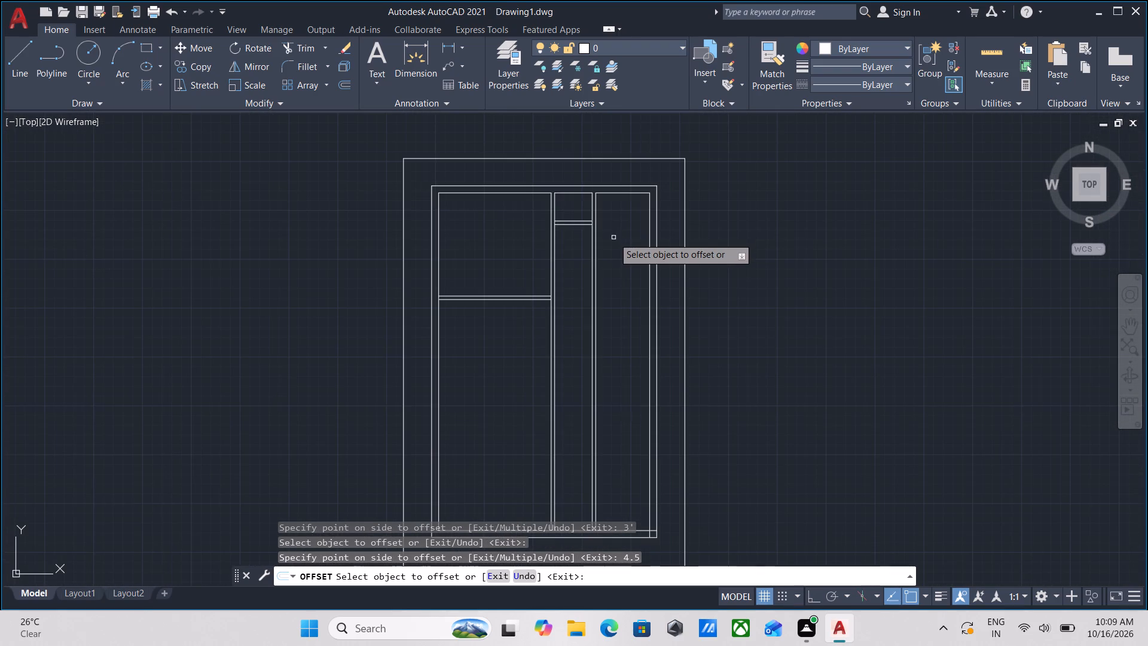
{"action": "scroll", "coordinate": [613, 237], "scroll_direction": "up", "scroll_amount": 2}
{"action": "middle_click_drag", "start_coordinate": [598, 205], "coordinate": [618, 279]}
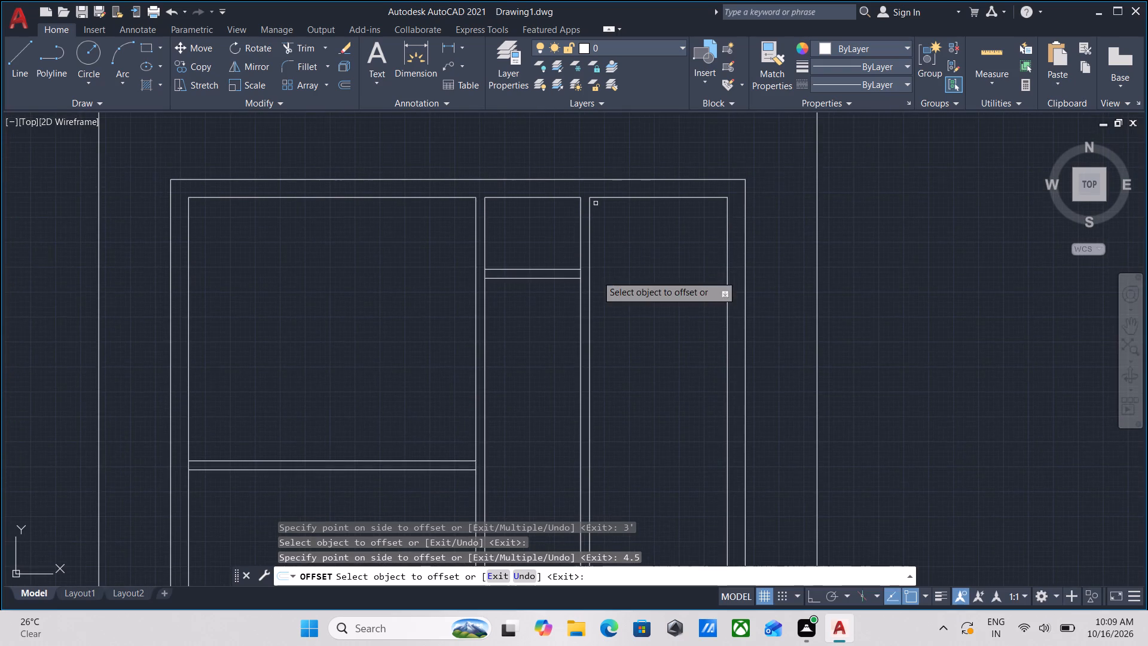
{"action": "scroll", "coordinate": [579, 274], "scroll_direction": "up", "scroll_amount": 3}
{"action": "key", "text": "Escape"}
{"action": "scroll", "coordinate": [591, 275], "scroll_direction": "up", "scroll_amount": 2}
{"action": "scroll", "coordinate": [597, 278], "scroll_direction": "down", "scroll_amount": 3}
{"action": "scroll", "coordinate": [508, 328], "scroll_direction": "down", "scroll_amount": 2}
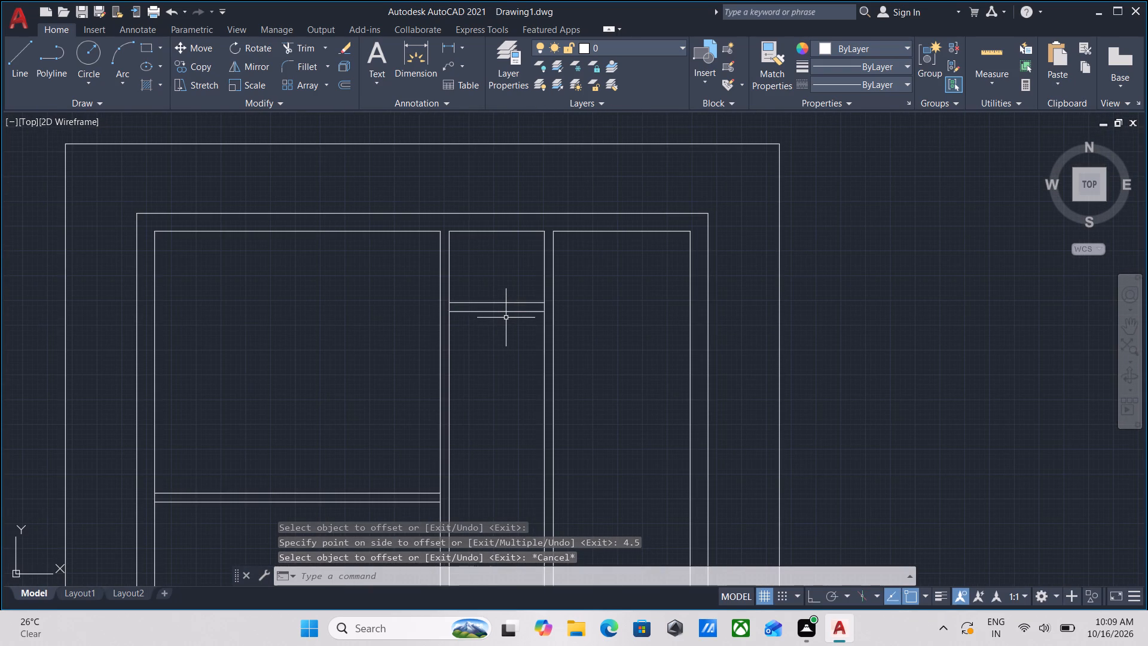
Extend the lower line of the narrow middle room's horizontal partition to the far line of the second vertical partition.
{"action": "scroll", "coordinate": [487, 322], "scroll_direction": "up", "scroll_amount": 1}
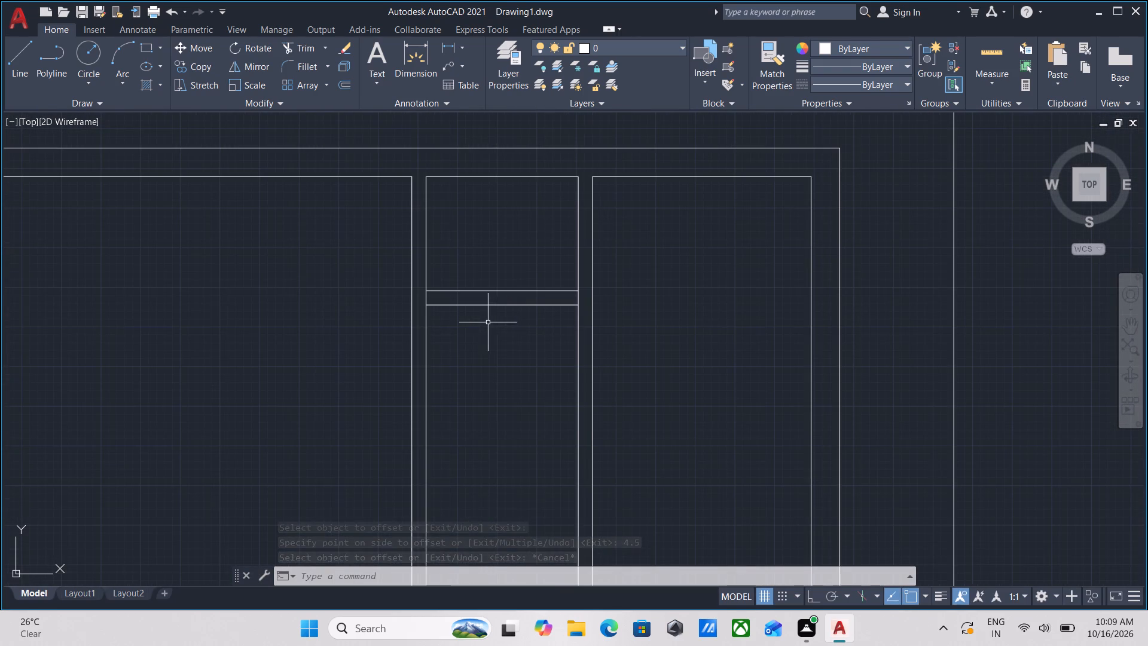
{"action": "middle_click_drag", "start_coordinate": [497, 331], "coordinate": [497, 357]}
{"action": "type", "text": "ex"}
{"action": "key", "text": "Return"}
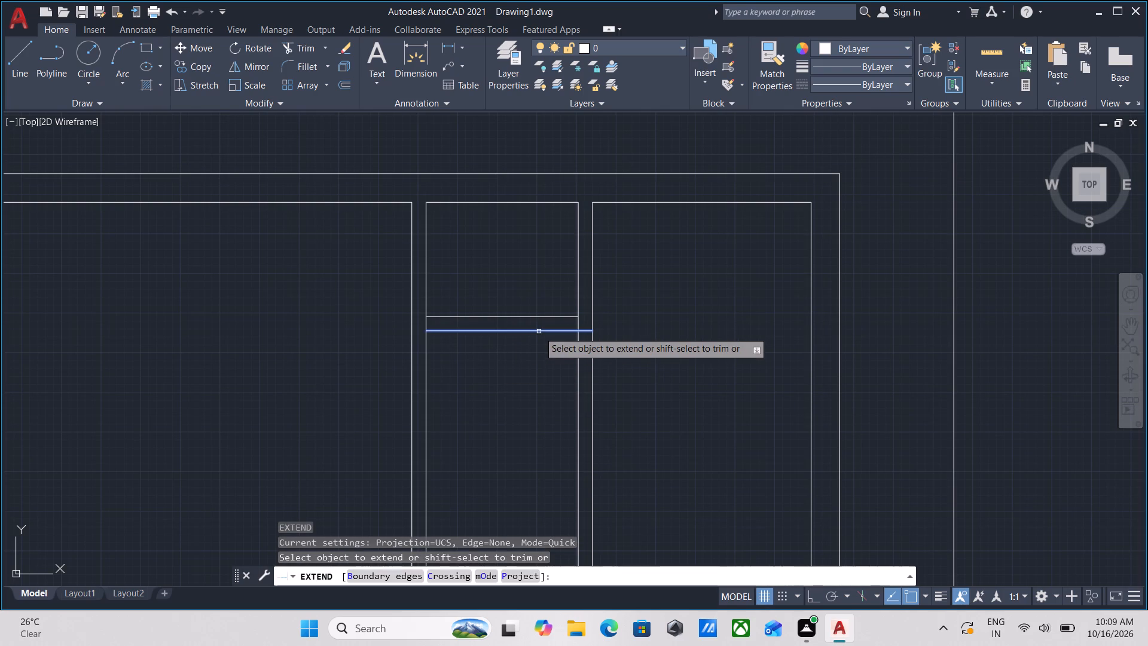
{"action": "left_click", "coordinate": [539, 331]}
{"action": "middle_click_drag", "start_coordinate": [634, 305], "coordinate": [642, 274]}
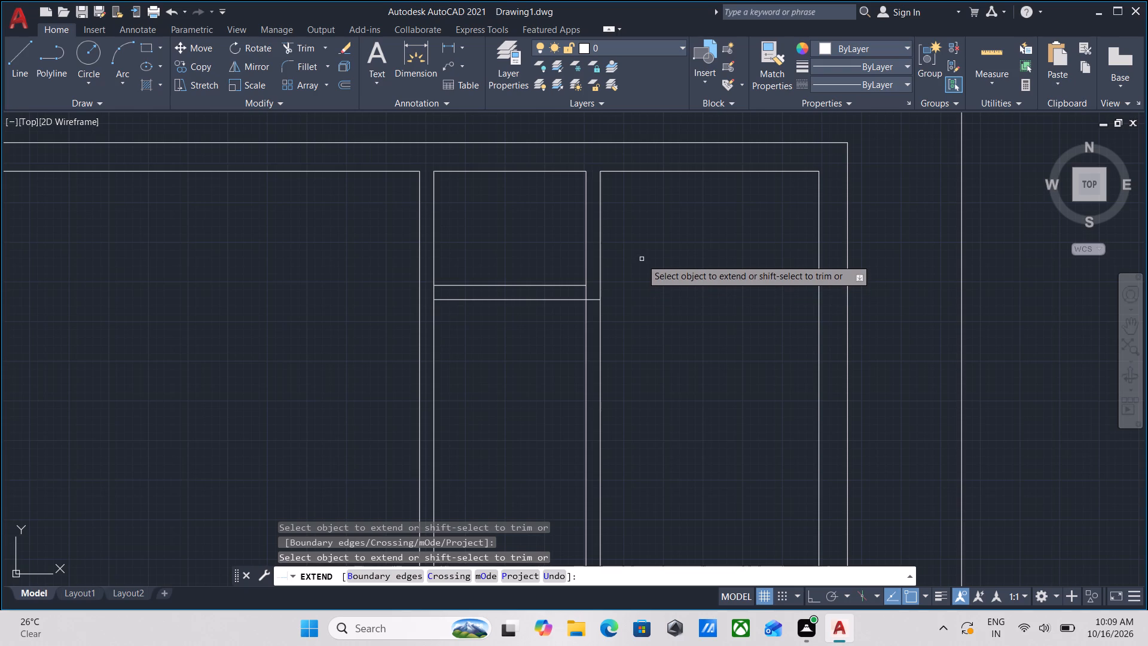
{"action": "scroll", "coordinate": [482, 407], "scroll_direction": "down", "scroll_amount": 2}
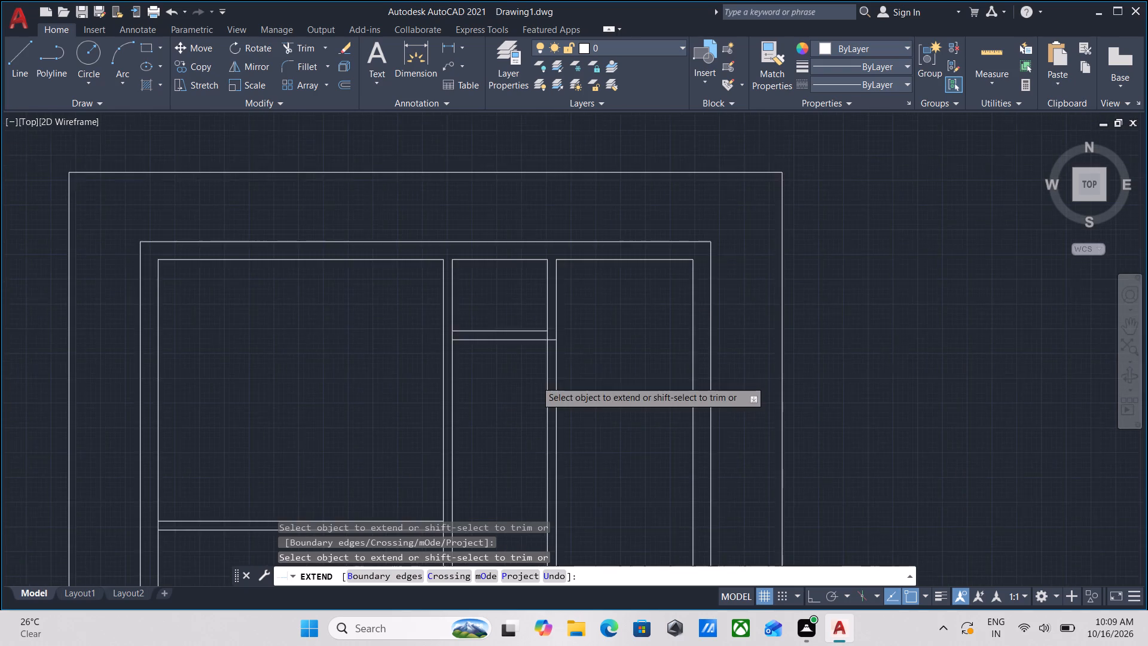
{"action": "middle_click_drag", "start_coordinate": [536, 379], "coordinate": [639, 321]}
{"action": "middle_click_drag", "start_coordinate": [492, 433], "coordinate": [511, 395]}
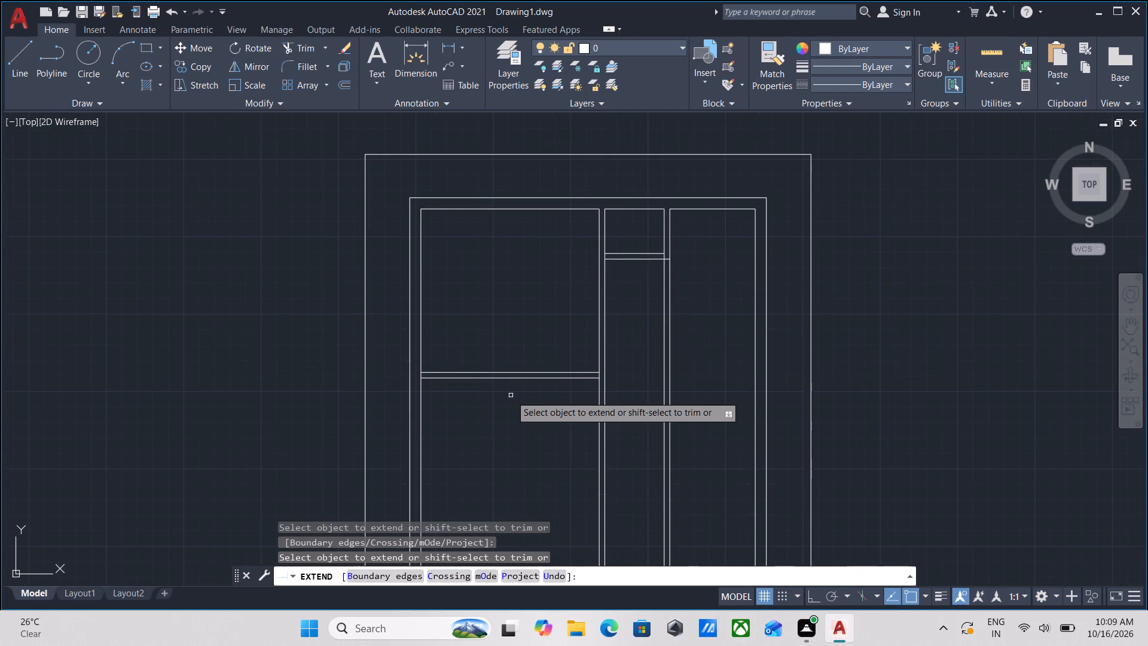
{"action": "middle_click_drag", "start_coordinate": [510, 393], "coordinate": [535, 329]}
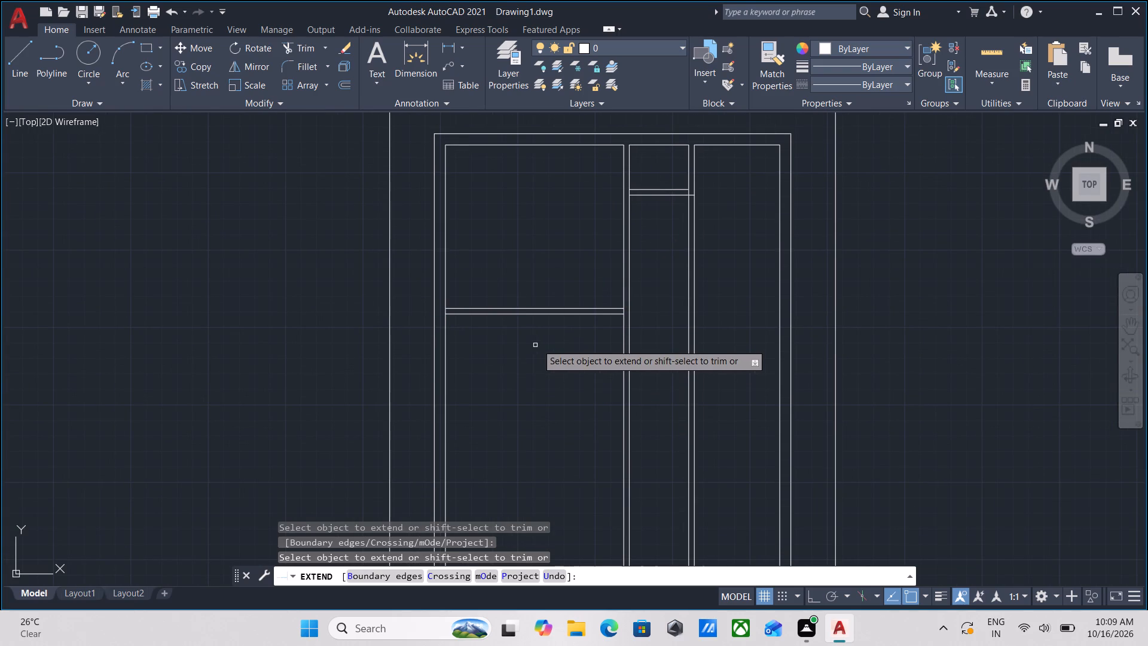
{"action": "key", "text": "Escape"}
Offset the lower line of the large left room's horizontal partition 4' downward.
{"action": "scroll", "coordinate": [541, 336], "scroll_direction": "up", "scroll_amount": 1}
{"action": "middle_click_drag", "start_coordinate": [541, 336], "coordinate": [548, 349]}
{"action": "key", "text": "o"}
{"action": "key", "text": "Return"}
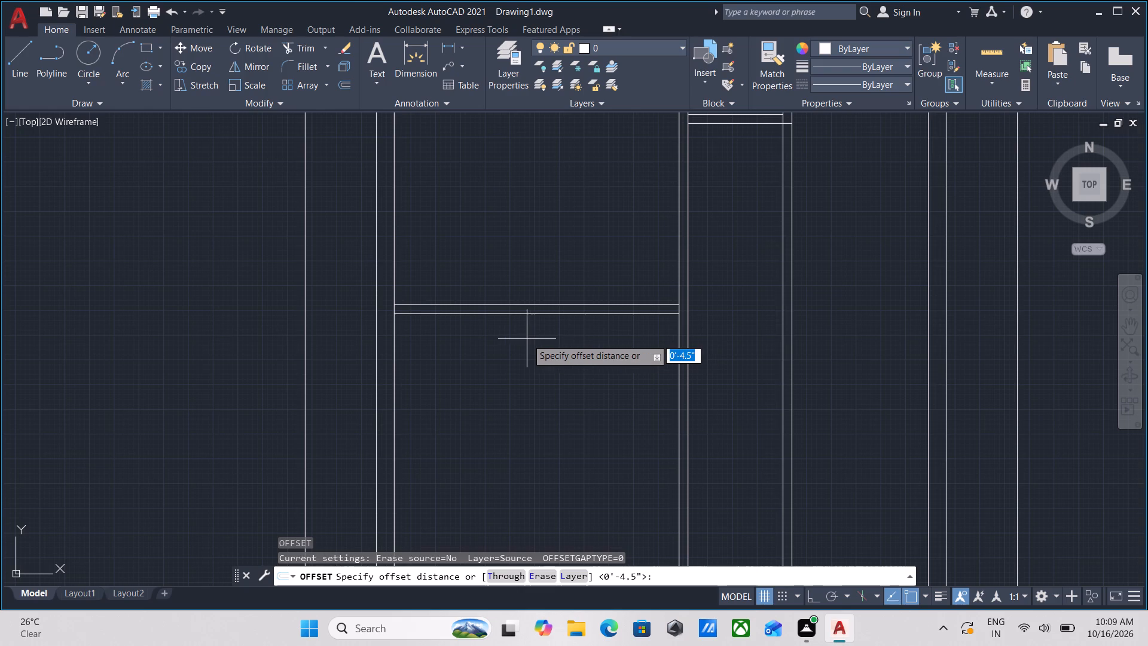
{"action": "left_click", "coordinate": [527, 312]}
{"action": "left_click", "coordinate": [528, 356]}
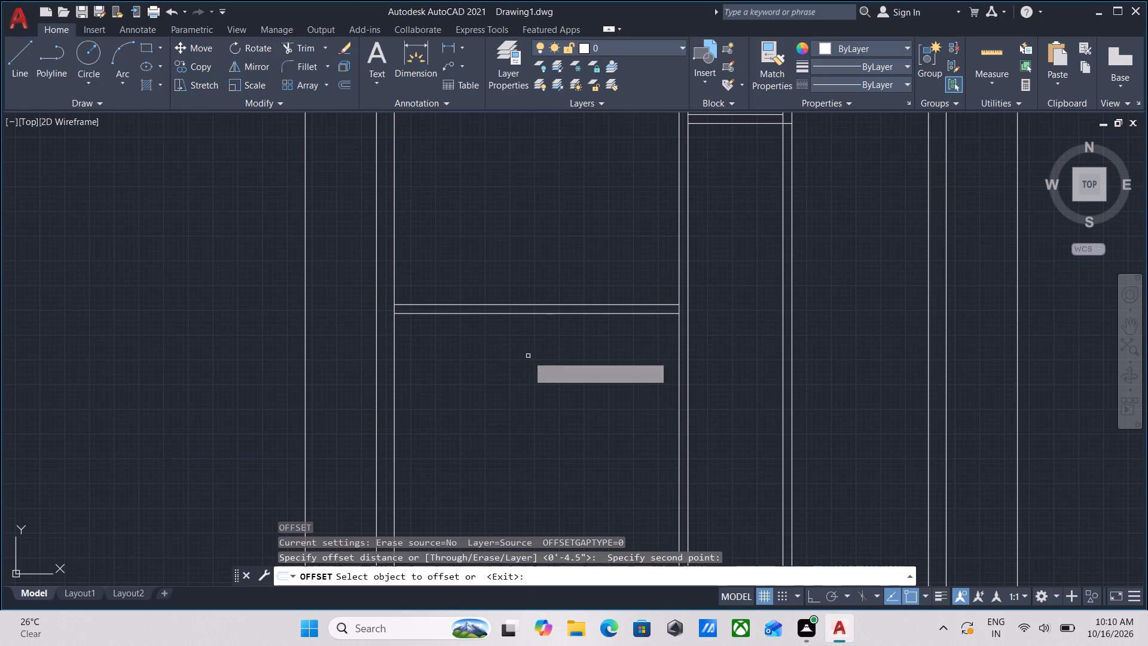
{"action": "left_click", "coordinate": [526, 313]}
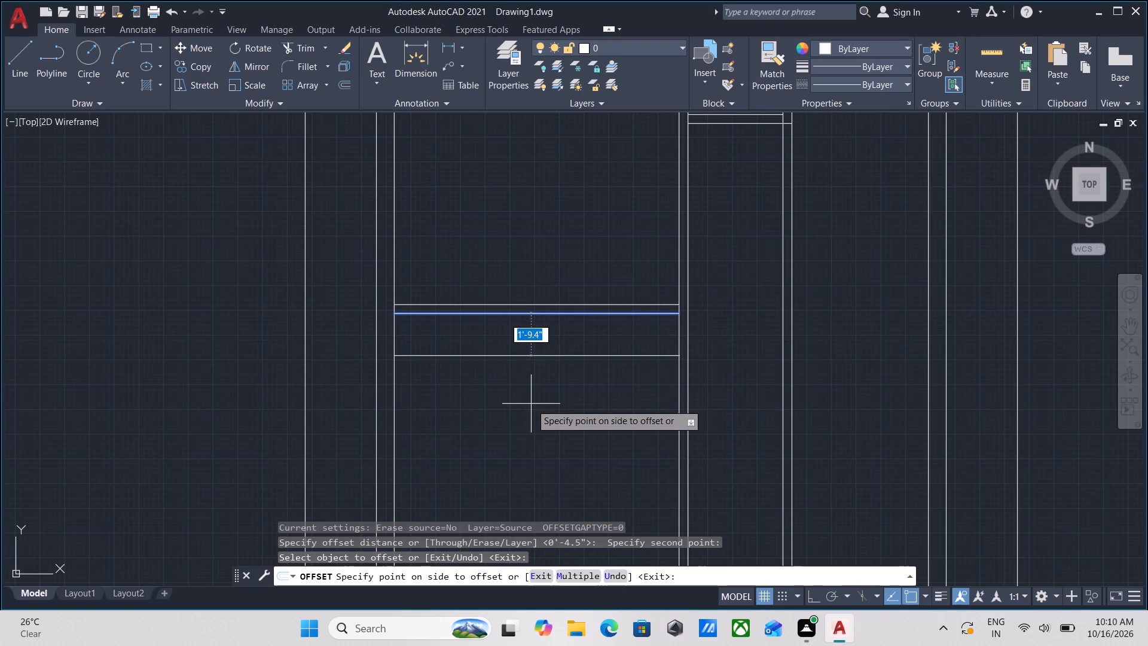
{"action": "key", "text": "4"}
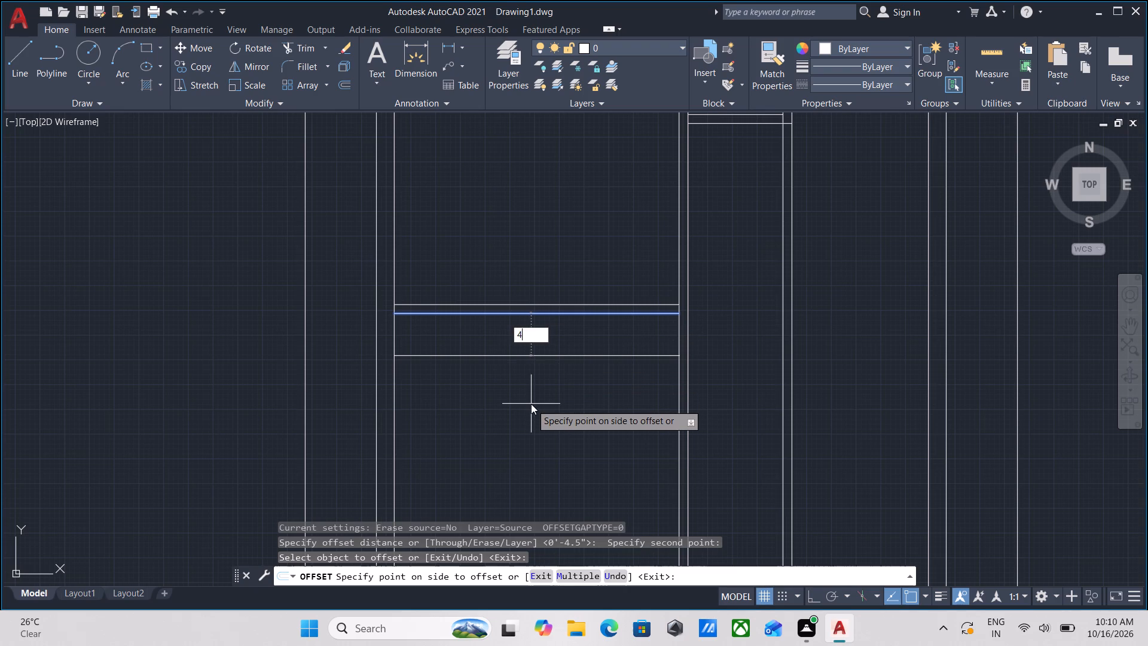
{"action": "key", "text": "apostrophe"}
{"action": "key", "text": "Return"}
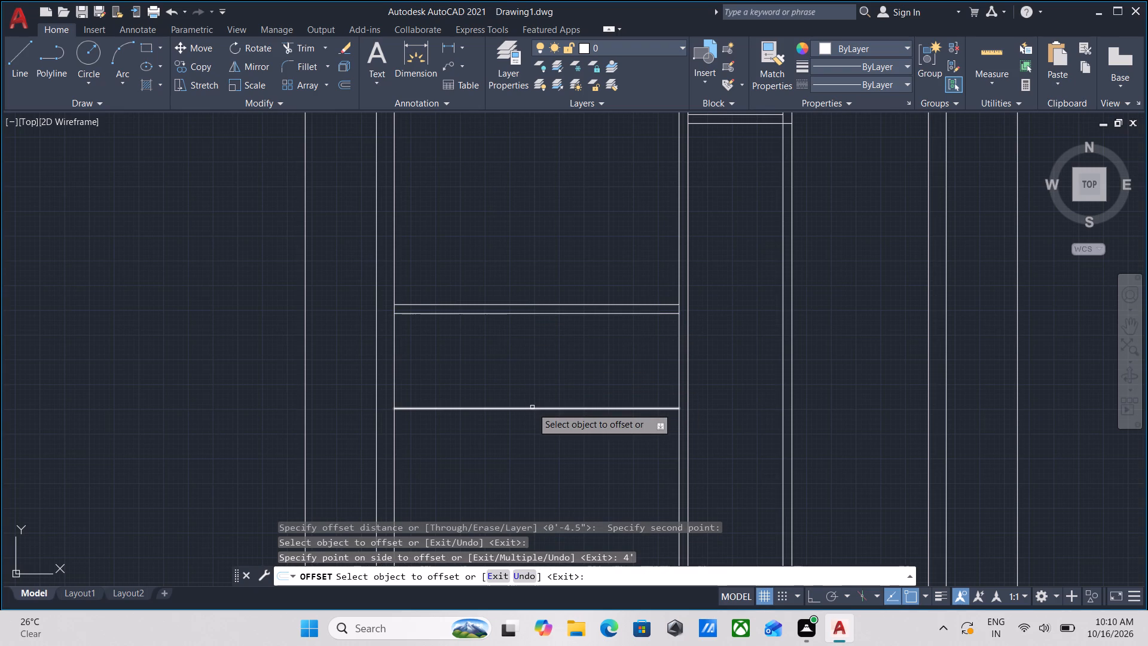
Offset the left room's new horizontal line 4.5" downward to form its partition thickness.
{"action": "left_click", "coordinate": [532, 407]}
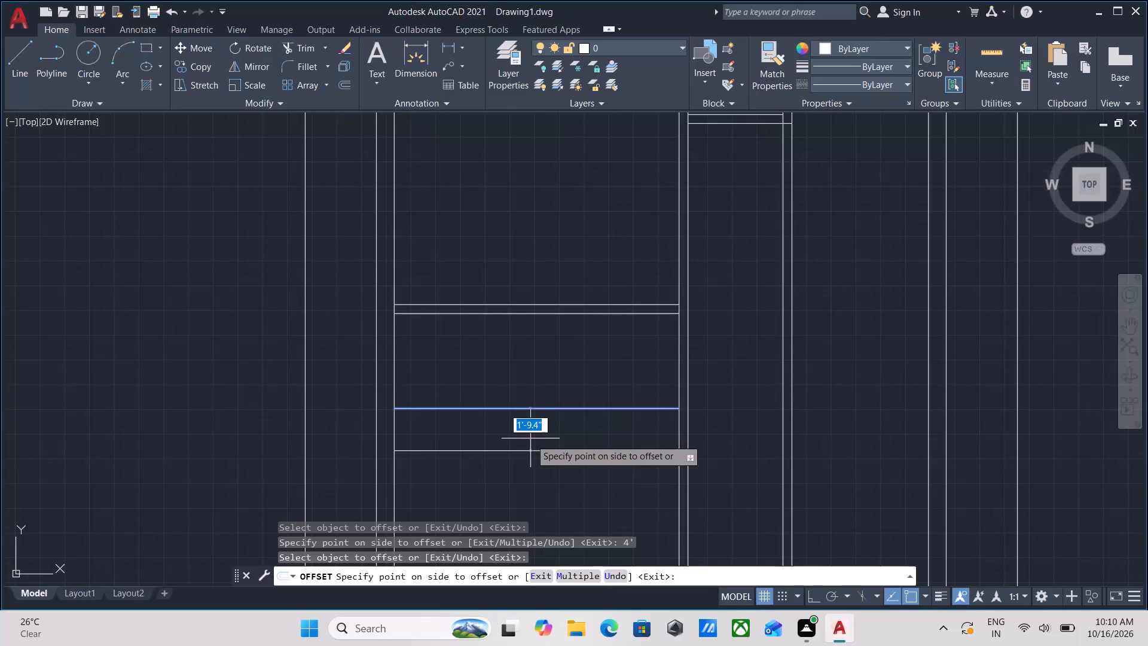
{"action": "type", "text": "4.5"}
{"action": "key", "text": "Return"}
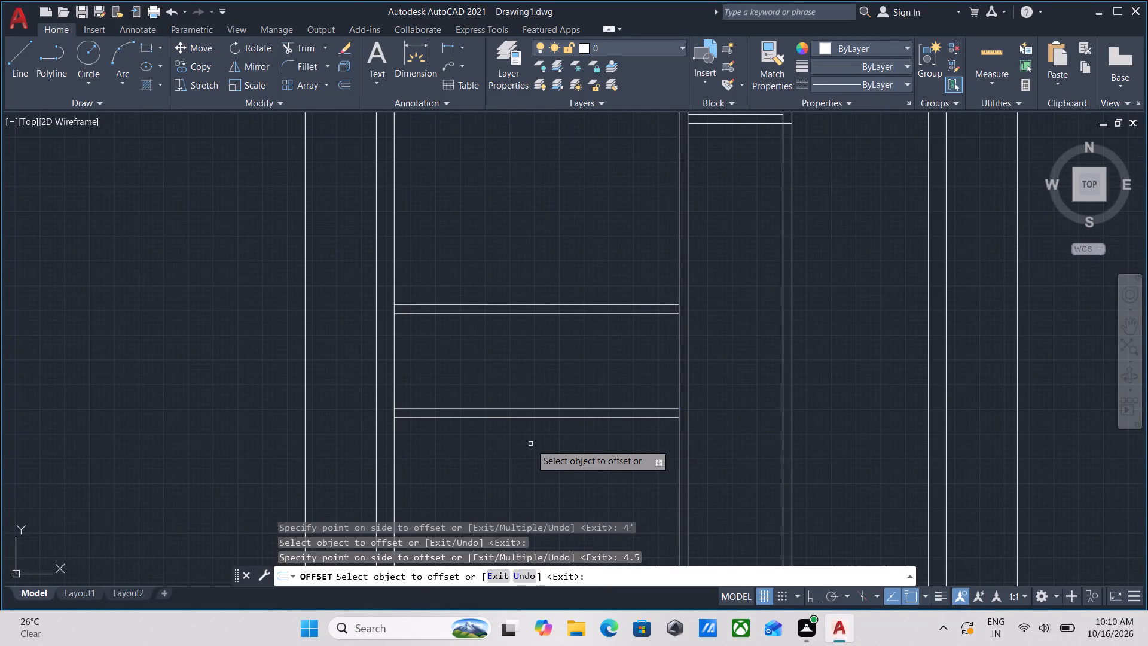
{"action": "scroll", "coordinate": [378, 370], "scroll_direction": "up", "scroll_amount": 2}
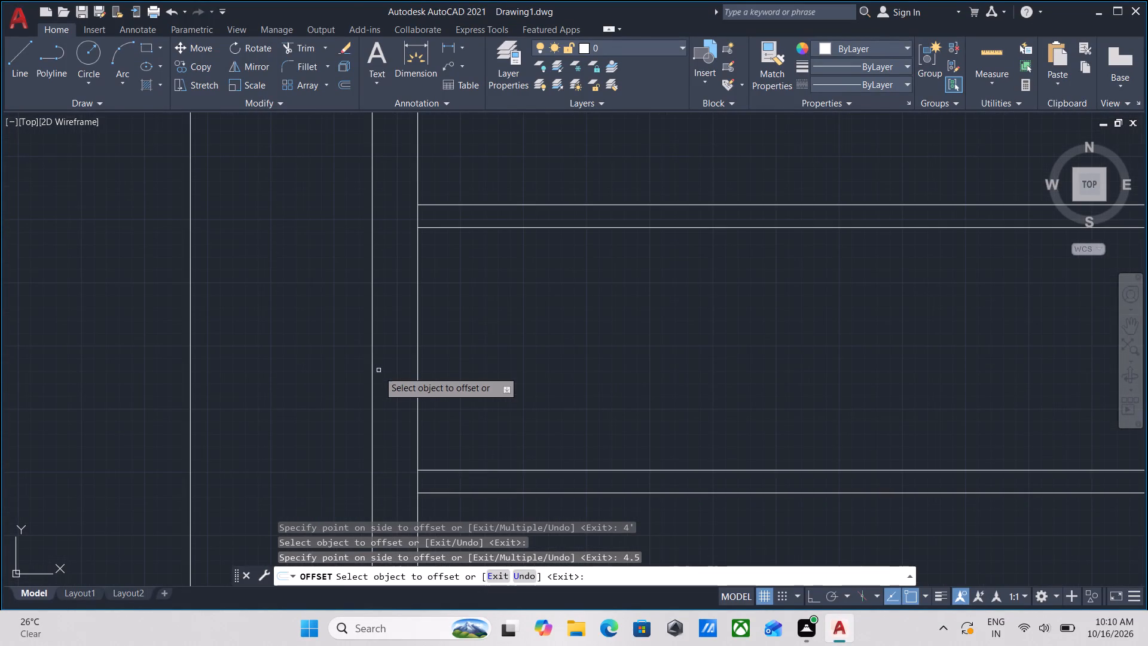
{"action": "key", "text": "Escape"}
Trim the left outer wall's inner line between the paired lines of both horizontal partitions in the left room.
{"action": "type", "text": "tr"}
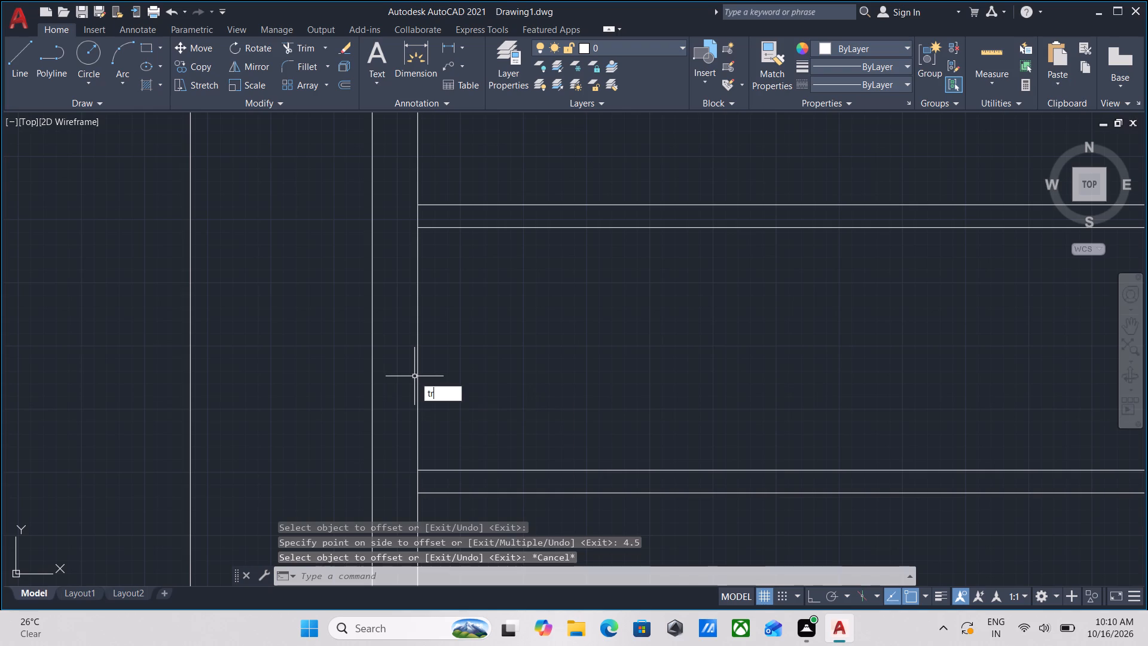
{"action": "key", "text": "Return"}
{"action": "scroll", "coordinate": [412, 214], "scroll_direction": "up", "scroll_amount": 2}
{"action": "left_click", "coordinate": [441, 220]}
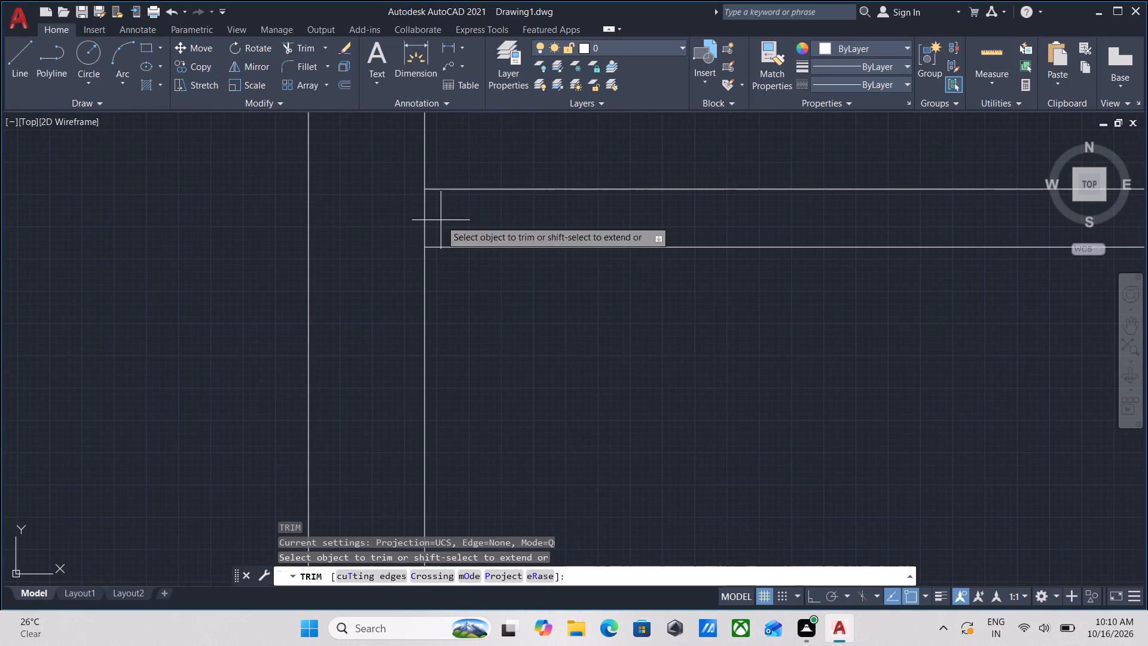
{"action": "left_click", "coordinate": [401, 227]}
{"action": "scroll", "coordinate": [488, 386], "scroll_direction": "down", "scroll_amount": 2}
{"action": "middle_click_drag", "start_coordinate": [488, 386], "coordinate": [513, 215]}
{"action": "scroll", "coordinate": [509, 324], "scroll_direction": "down", "scroll_amount": 1}
{"action": "middle_click_drag", "start_coordinate": [510, 322], "coordinate": [541, 242]}
{"action": "scroll", "coordinate": [538, 410], "scroll_direction": "up", "scroll_amount": 3}
{"action": "left_click", "coordinate": [480, 269]}
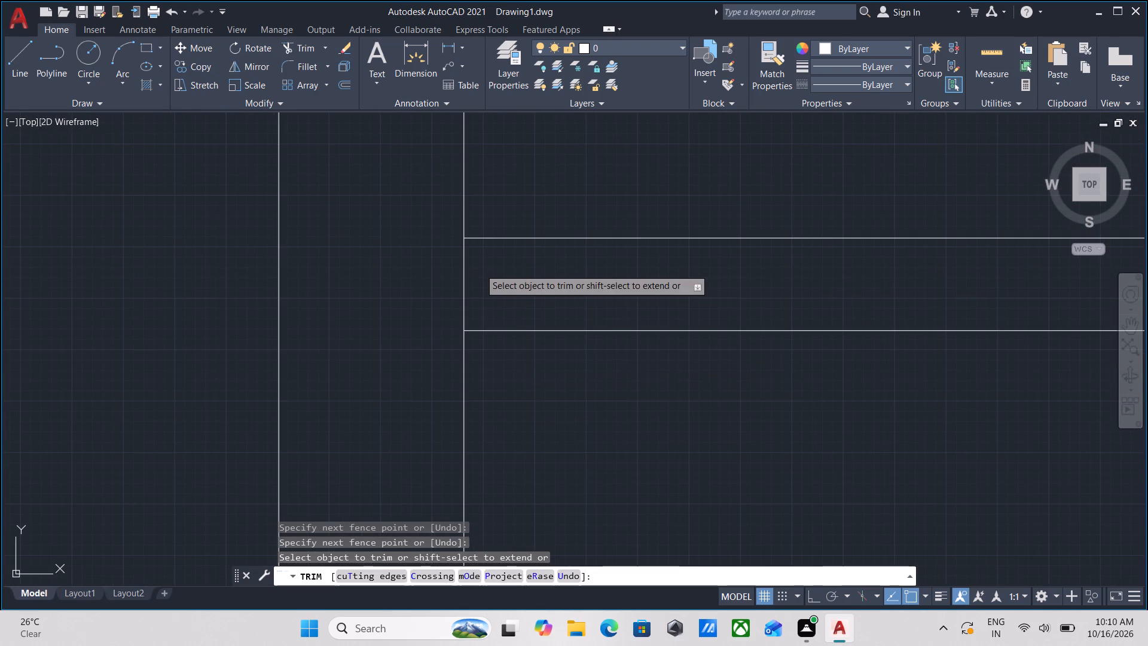
{"action": "left_click", "coordinate": [442, 269]}
{"action": "middle_click_drag", "start_coordinate": [442, 270], "coordinate": [448, 325]}
{"action": "key", "text": "Escape"}
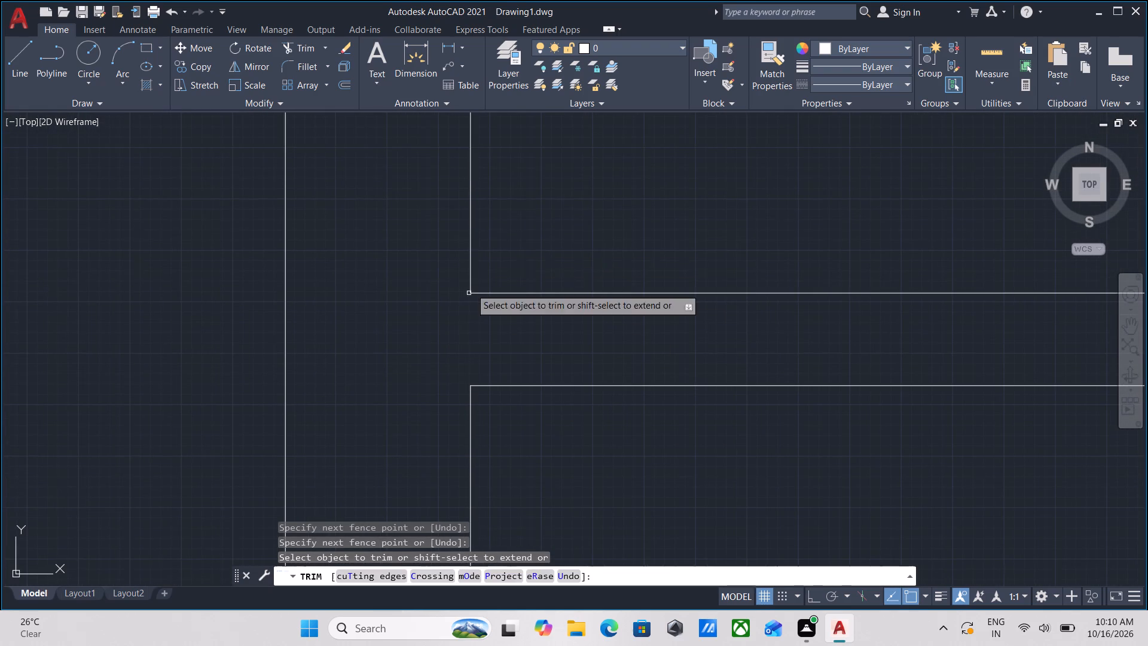
Offset the left wall's inner line segment between the two horizontal partitions 7'11" to the right.
{"action": "middle_click_drag", "start_coordinate": [477, 222], "coordinate": [476, 288]}
{"action": "left_click", "coordinate": [447, 221]}
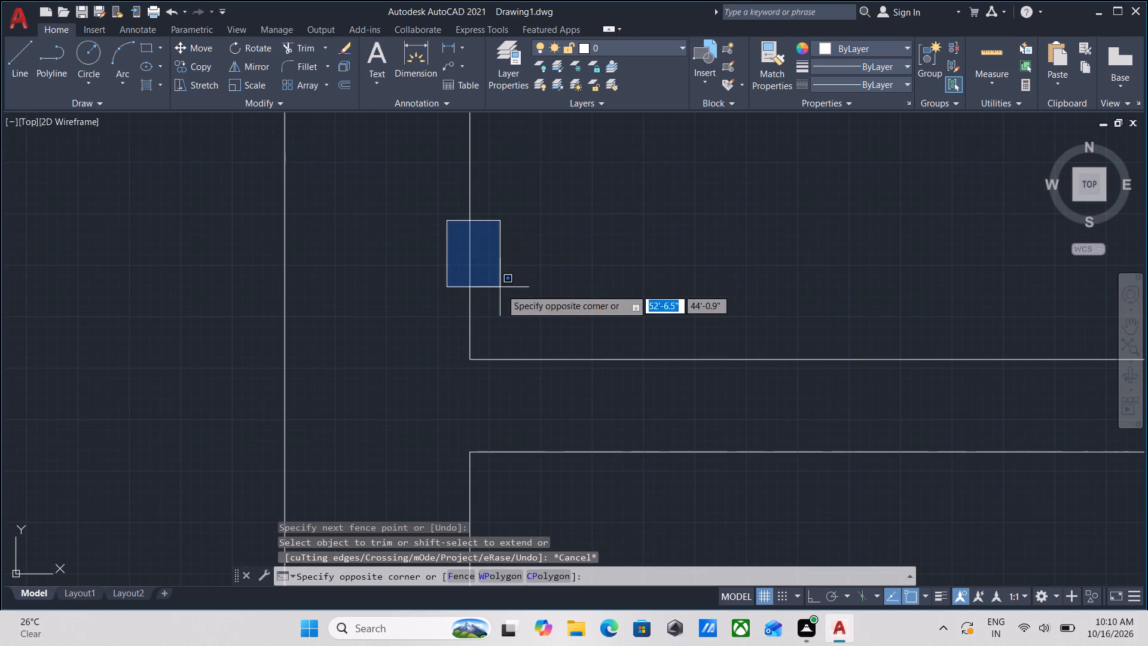
{"action": "left_click", "coordinate": [501, 289]}
{"action": "left_click_drag", "start_coordinate": [510, 309], "coordinate": [475, 280]}
{"action": "left_click", "coordinate": [434, 227]}
{"action": "scroll", "coordinate": [561, 248], "scroll_direction": "down", "scroll_amount": 2}
{"action": "middle_click_drag", "start_coordinate": [561, 248], "coordinate": [499, 418]}
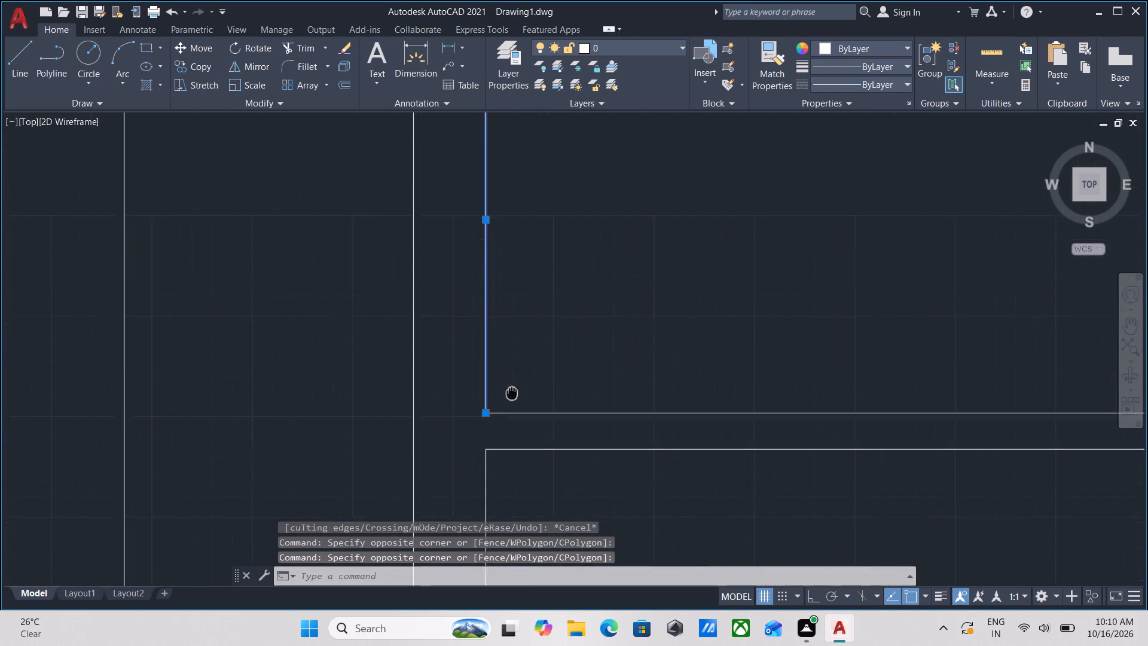
{"action": "middle_click_drag", "start_coordinate": [499, 418], "coordinate": [487, 440]}
{"action": "middle_click_drag", "start_coordinate": [540, 352], "coordinate": [530, 385]}
{"action": "key", "text": "o"}
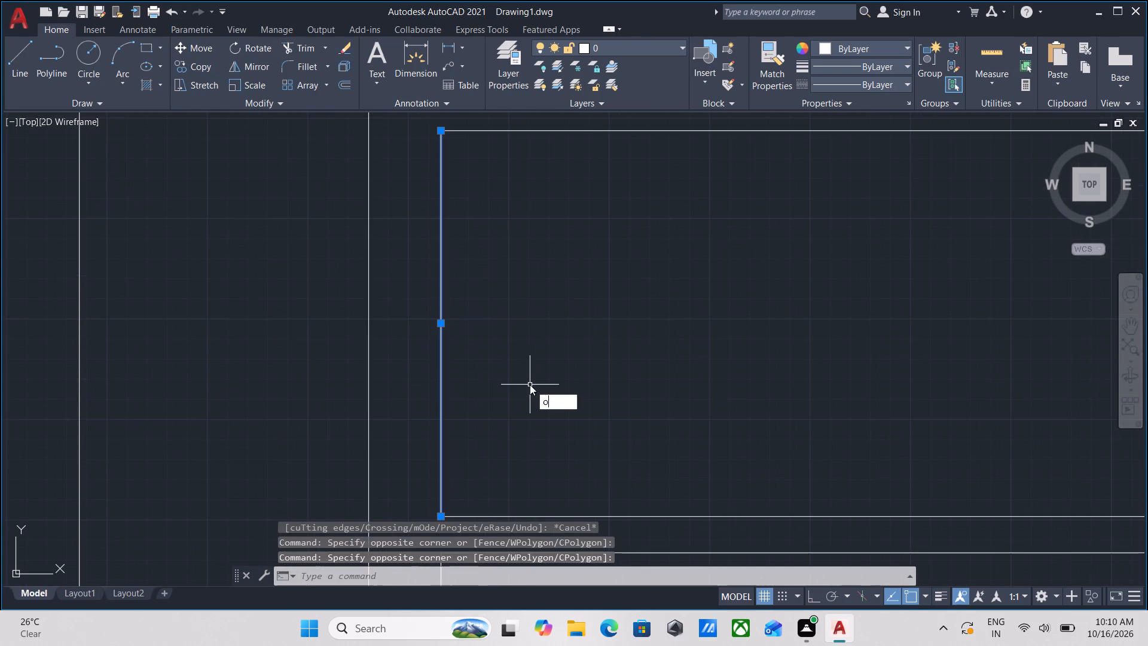
{"action": "key", "text": "Return"}
{"action": "middle_click_drag", "start_coordinate": [529, 385], "coordinate": [500, 421]}
{"action": "scroll", "coordinate": [529, 385], "scroll_direction": "down", "scroll_amount": 1}
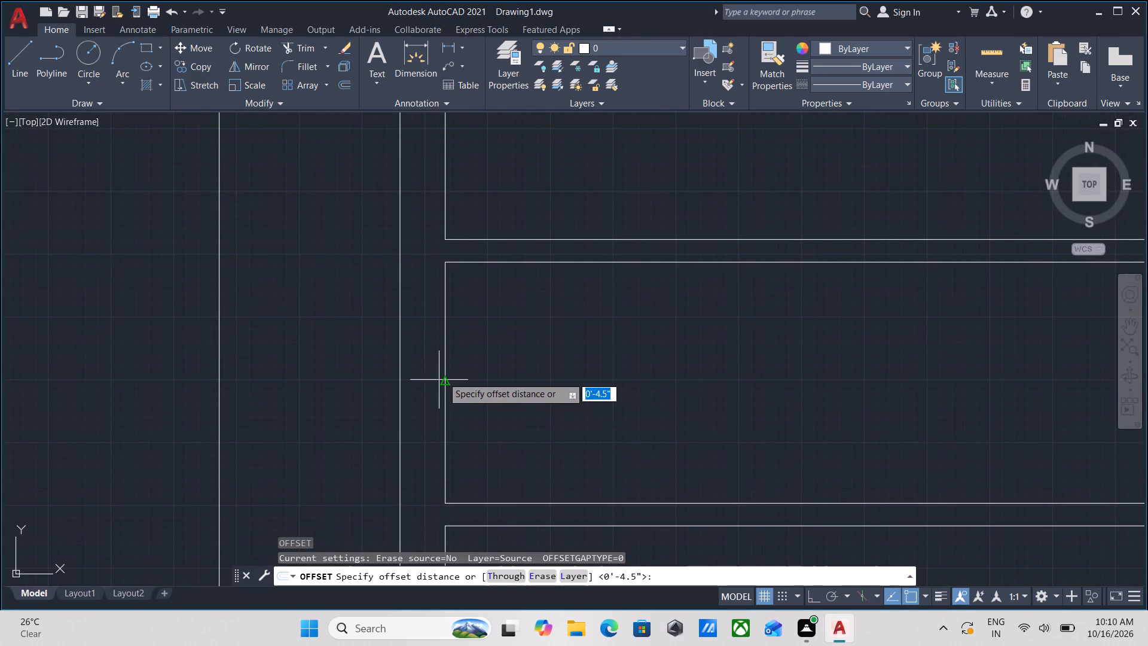
{"action": "left_click", "coordinate": [447, 380]}
{"action": "left_click", "coordinate": [513, 380]}
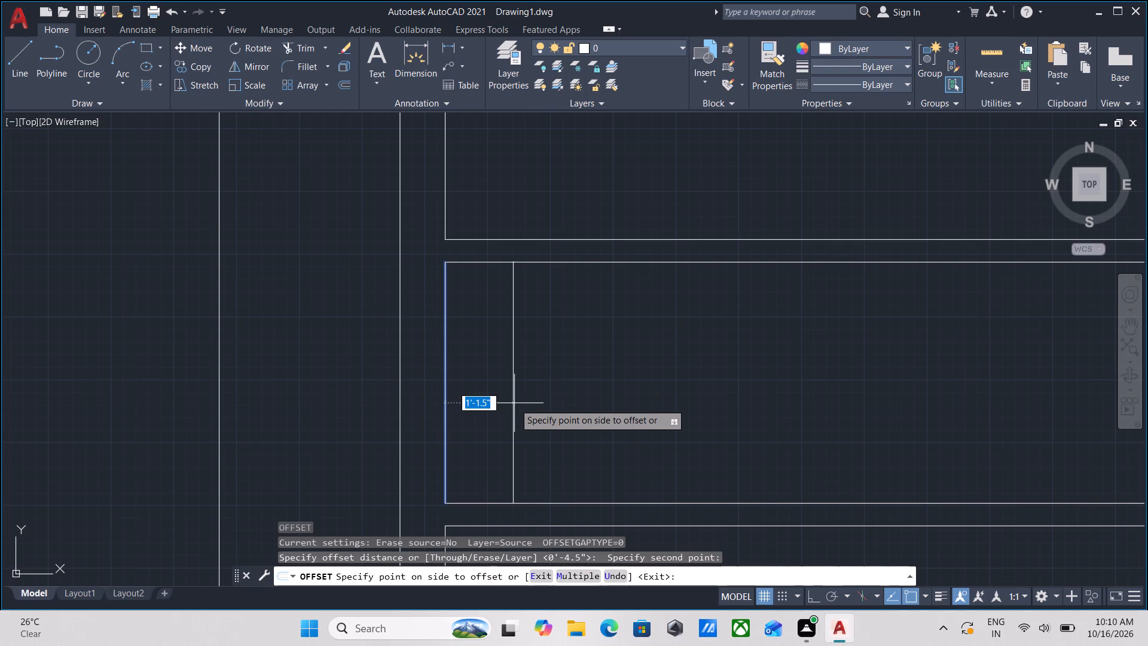
{"action": "type", "text": "7'"}
{"action": "type", "text": "11"}
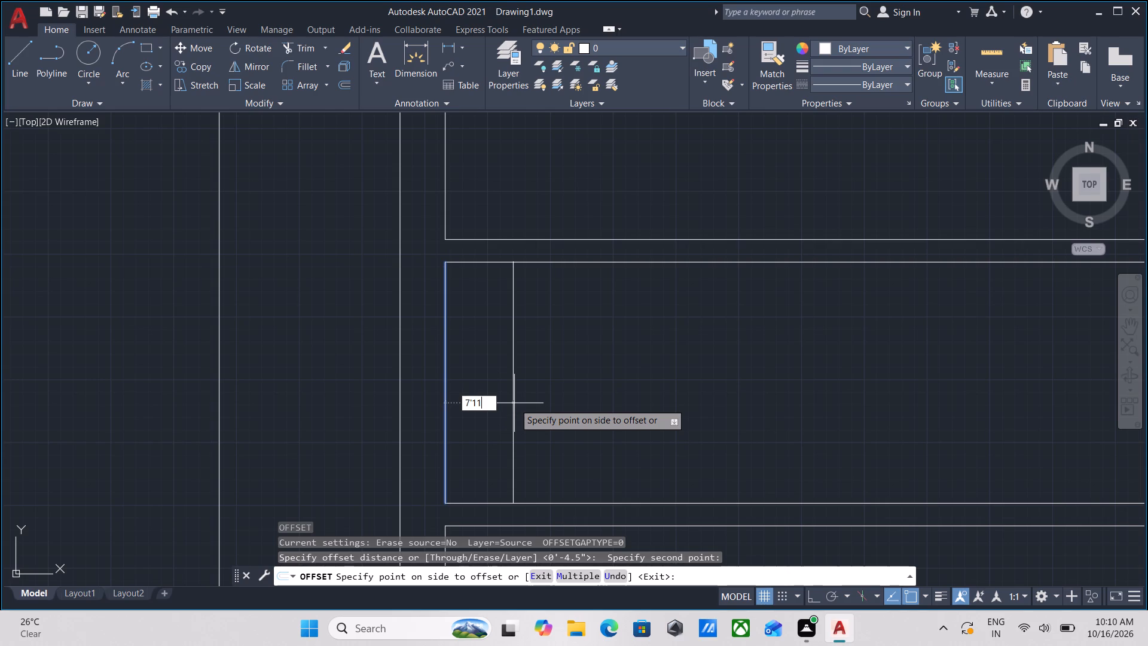
{"action": "key", "text": "Return"}
Offset the new vertical line between the horizontal partitions 4.5" to the right to form its partition thickness.
{"action": "scroll", "coordinate": [723, 412], "scroll_direction": "down", "scroll_amount": 1}
{"action": "middle_click_drag", "start_coordinate": [717, 409], "coordinate": [691, 409]}
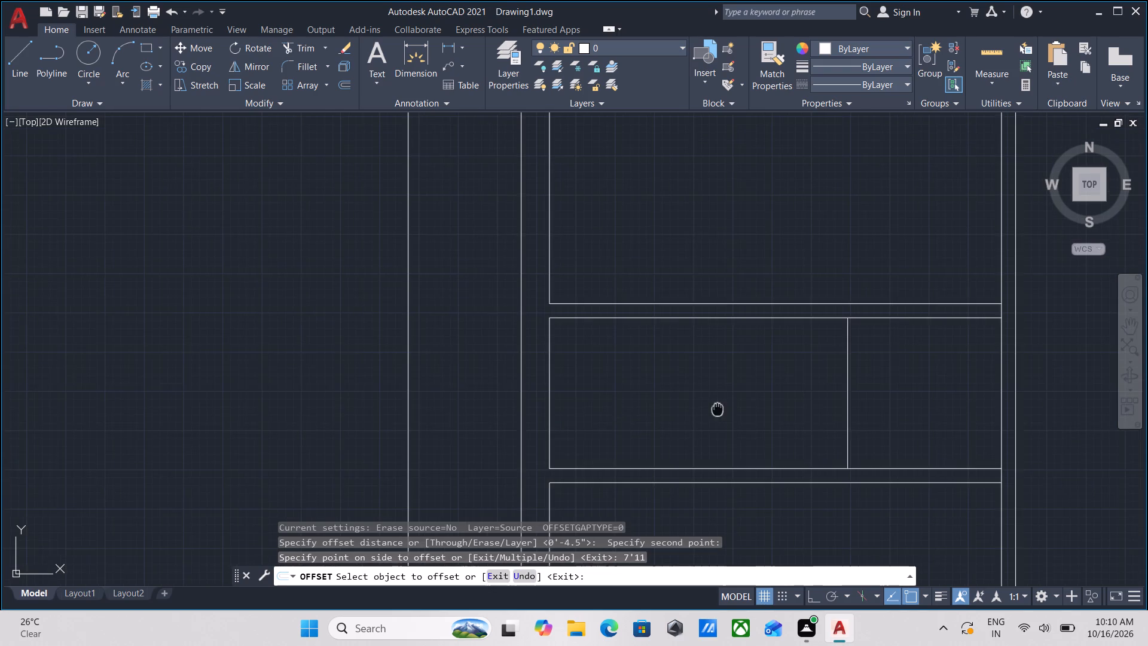
{"action": "middle_click_drag", "start_coordinate": [691, 409], "coordinate": [491, 440]}
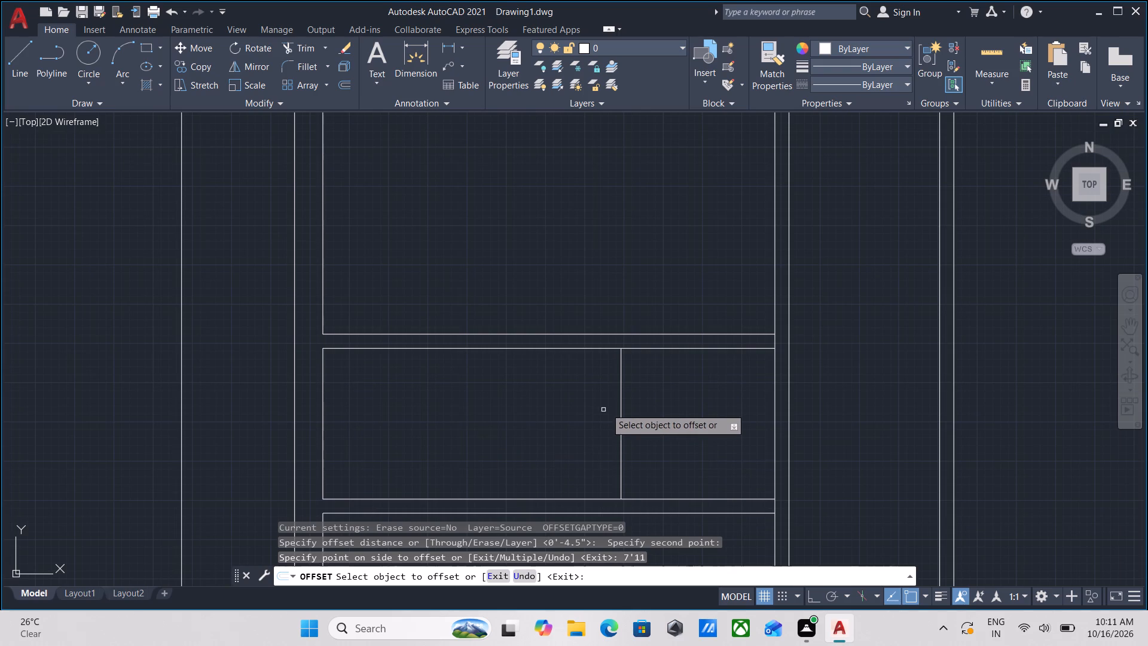
{"action": "left_click", "coordinate": [621, 409]}
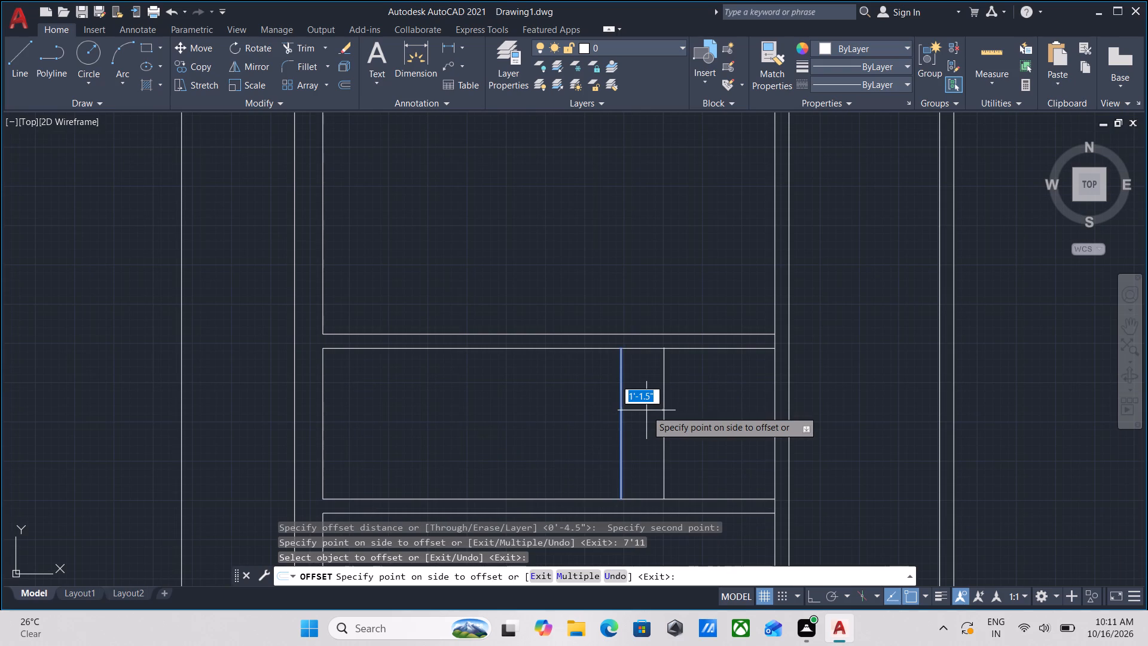
{"action": "type", "text": "4.5"}
{"action": "key", "text": "Return"}
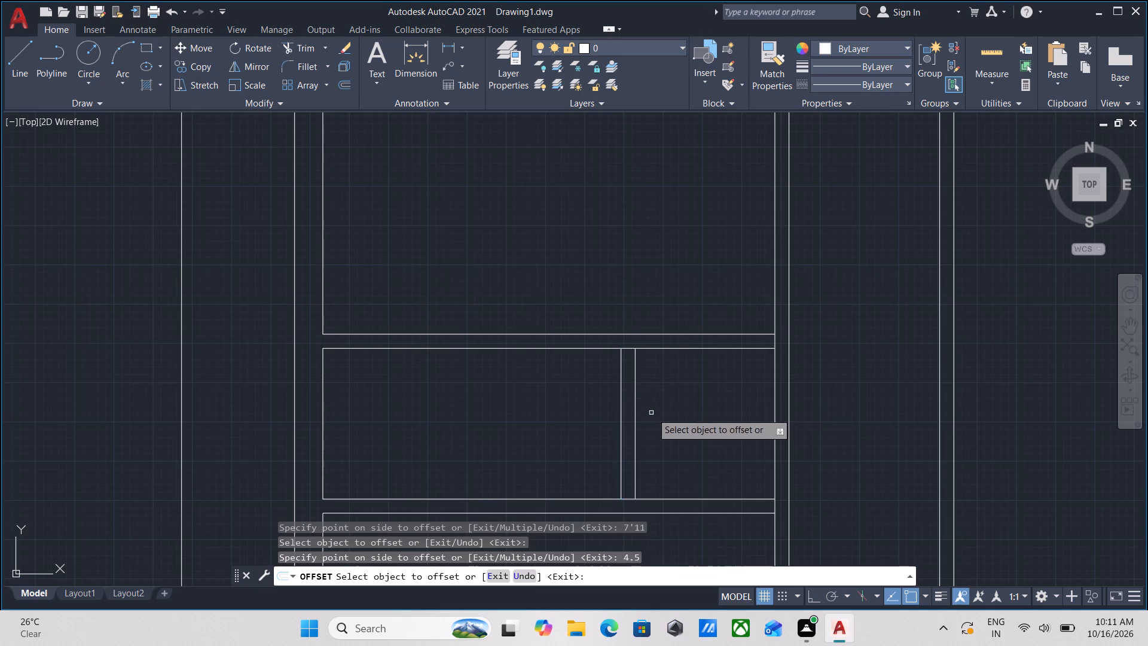
{"action": "middle_click_drag", "start_coordinate": [652, 413], "coordinate": [652, 419]}
{"action": "key", "text": "Escape"}
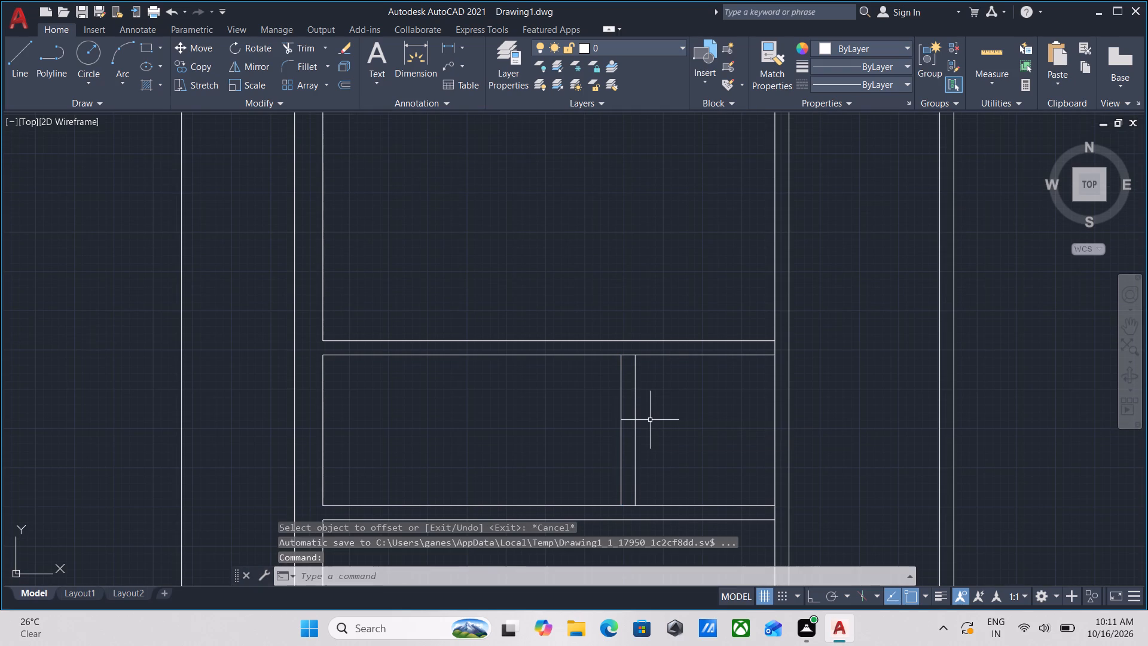
Extend both lines of the new short vertical partition, at both ends, to the far lines of the adjoining horizontal partitions.
{"action": "type", "text": "ex"}
{"action": "key", "text": "Return"}
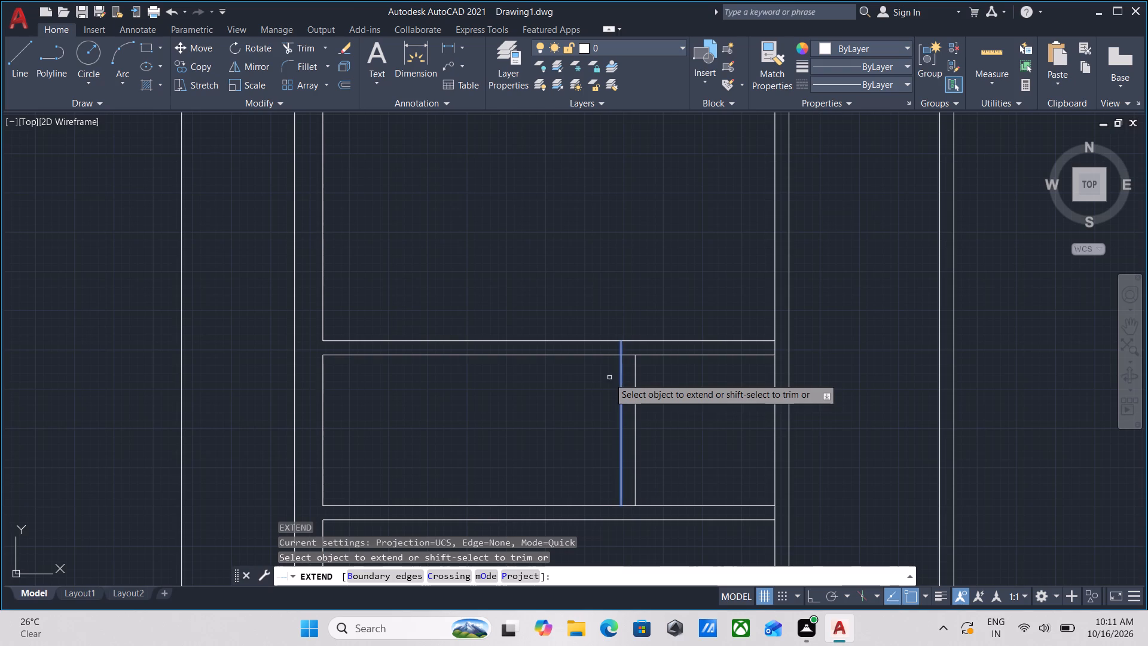
{"action": "left_click", "coordinate": [621, 374]}
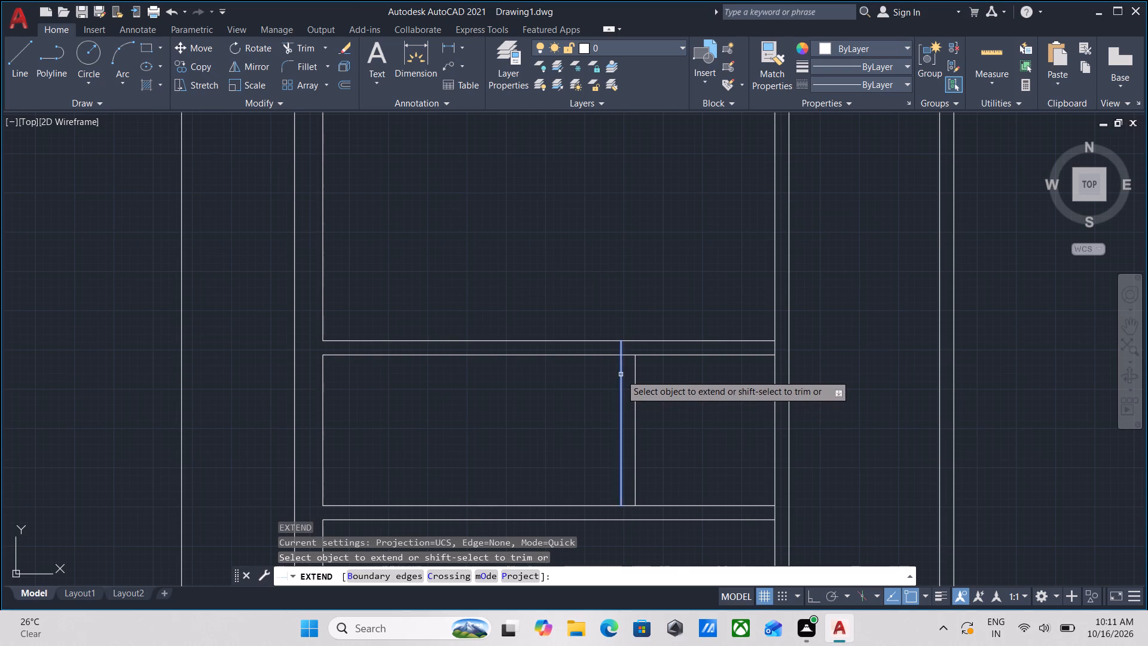
{"action": "left_click", "coordinate": [634, 376]}
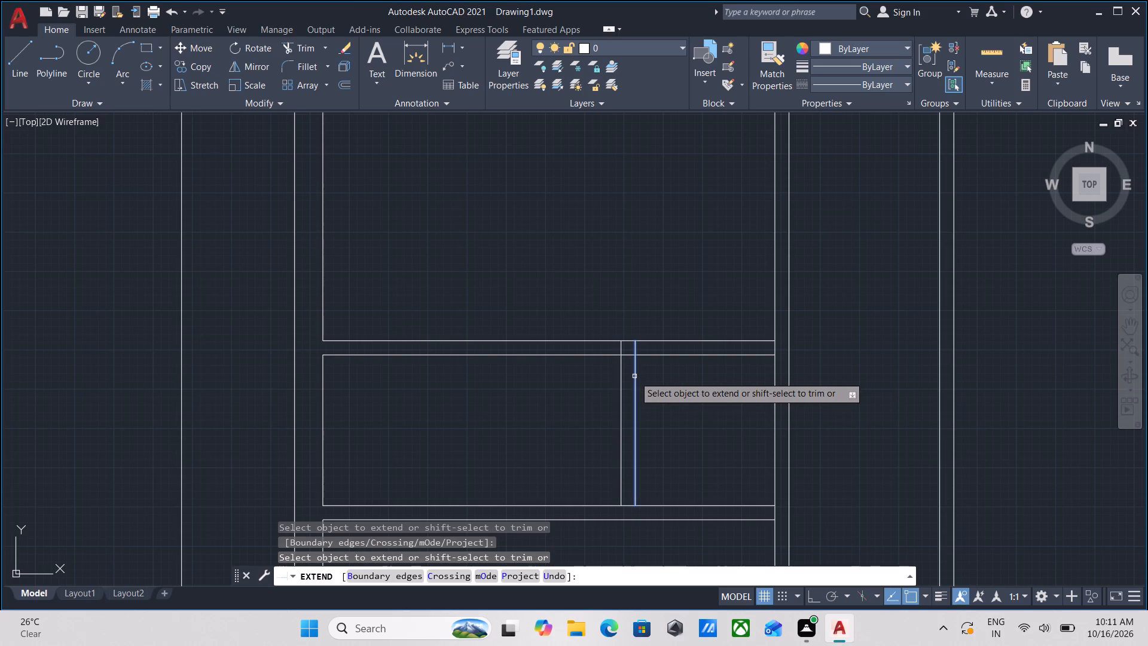
{"action": "left_click", "coordinate": [634, 472]}
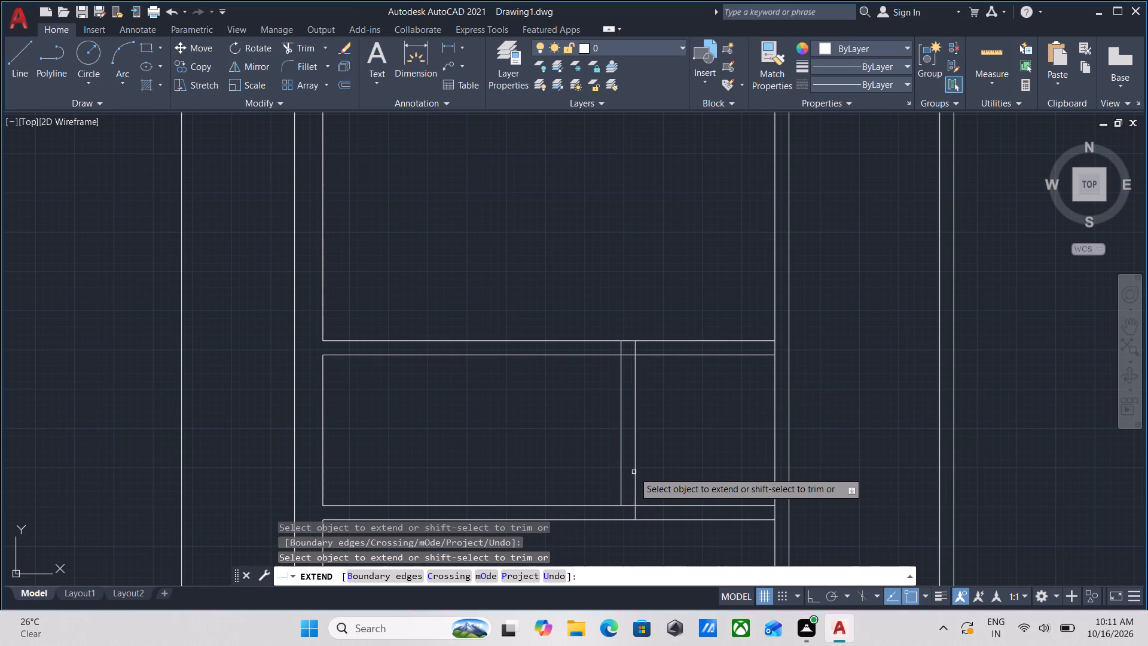
{"action": "left_click", "coordinate": [622, 480]}
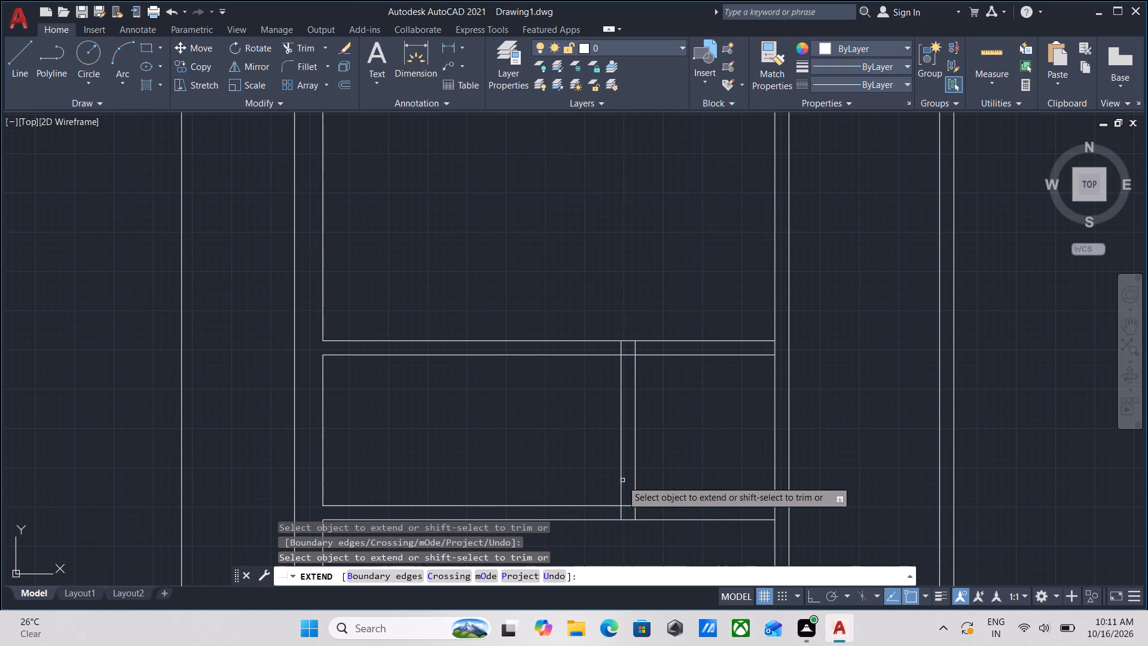
{"action": "key", "text": "Escape"}
{"action": "scroll", "coordinate": [563, 480], "scroll_direction": "down", "scroll_amount": 1}
{"action": "middle_click_drag", "start_coordinate": [563, 480], "coordinate": [570, 385]}
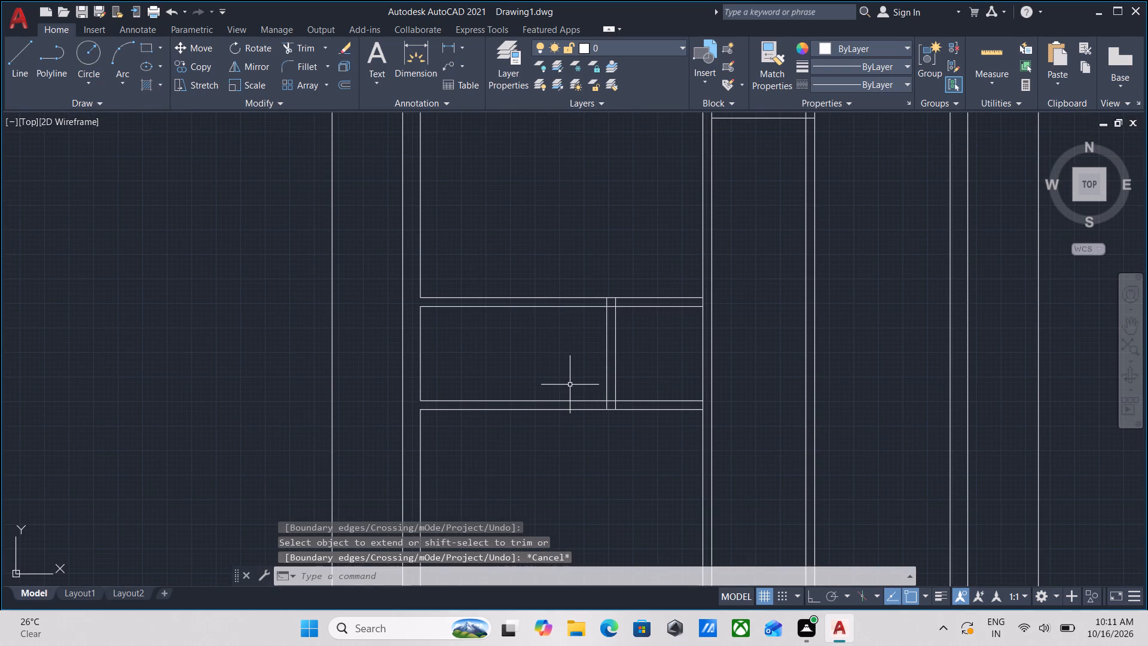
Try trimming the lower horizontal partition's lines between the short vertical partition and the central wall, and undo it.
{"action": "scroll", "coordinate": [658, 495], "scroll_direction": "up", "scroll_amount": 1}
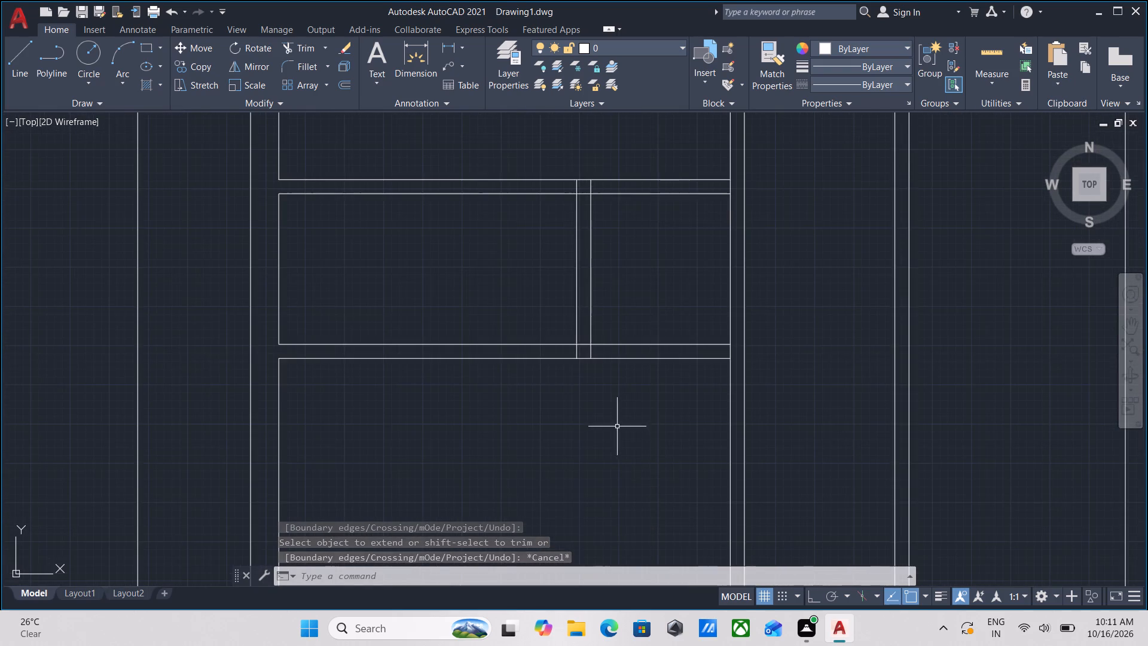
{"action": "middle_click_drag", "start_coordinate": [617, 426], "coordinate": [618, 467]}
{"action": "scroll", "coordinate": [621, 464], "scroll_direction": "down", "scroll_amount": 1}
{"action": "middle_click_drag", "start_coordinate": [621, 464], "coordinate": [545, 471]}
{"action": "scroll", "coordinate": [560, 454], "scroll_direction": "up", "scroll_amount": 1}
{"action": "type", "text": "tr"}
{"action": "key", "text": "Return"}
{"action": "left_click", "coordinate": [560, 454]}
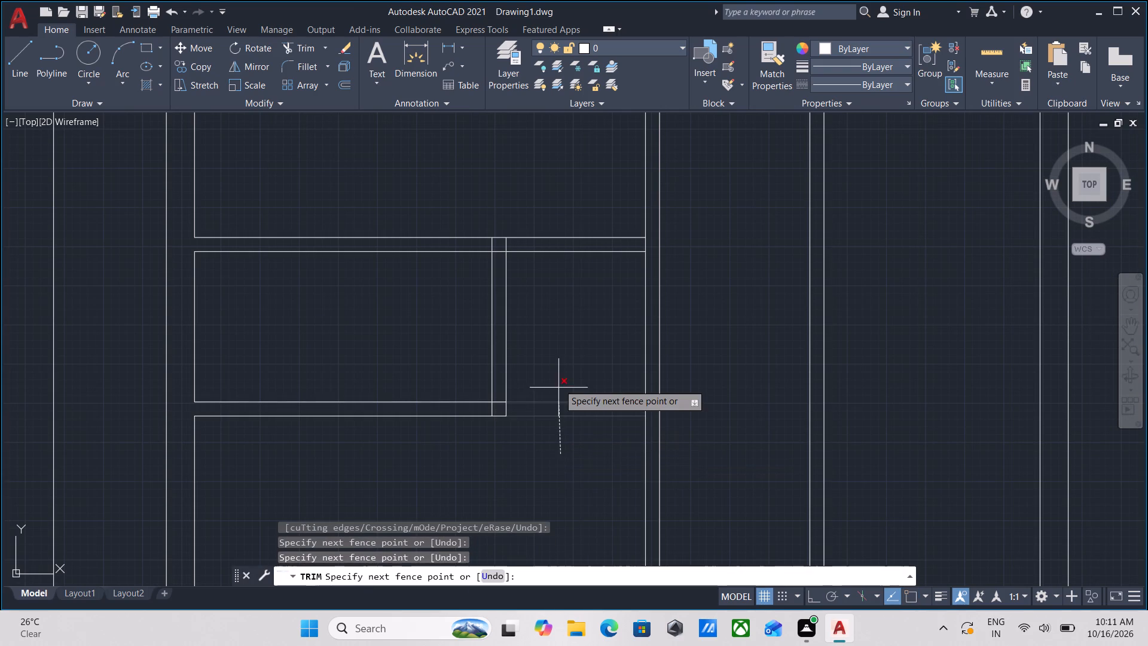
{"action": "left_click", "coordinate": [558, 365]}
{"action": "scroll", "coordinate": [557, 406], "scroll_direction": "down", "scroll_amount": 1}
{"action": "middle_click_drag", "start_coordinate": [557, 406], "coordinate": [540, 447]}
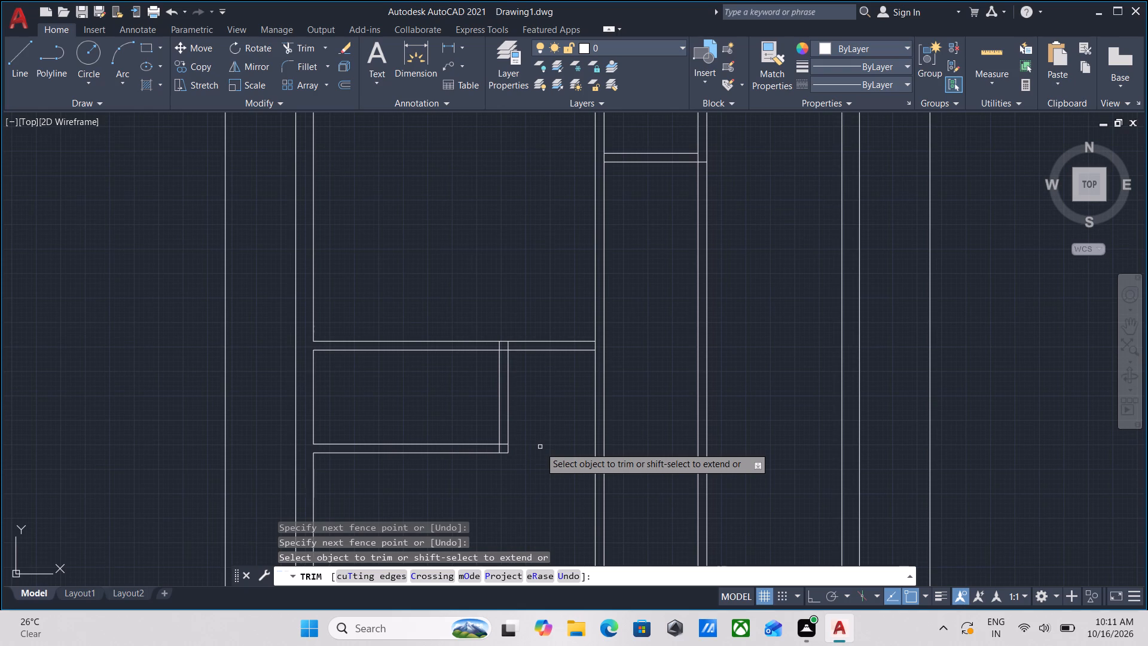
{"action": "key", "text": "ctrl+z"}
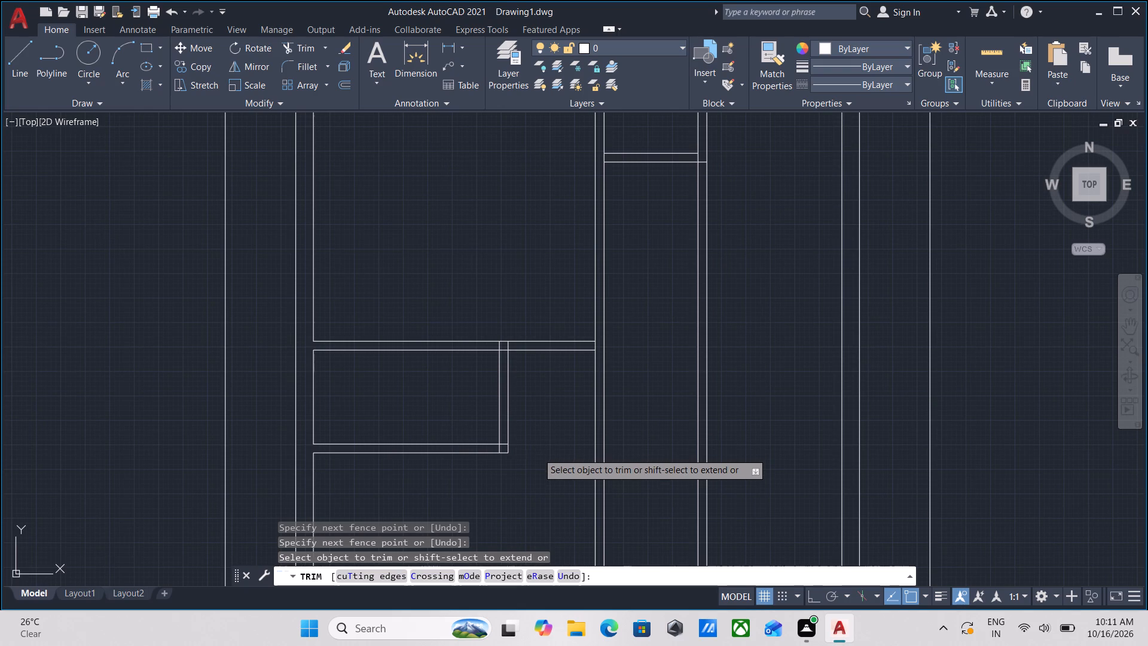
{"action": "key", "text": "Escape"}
Extend both lines of the lower horizontal partition across the central wall and second long vertical partition to the right outer wall's inner line.
{"action": "scroll", "coordinate": [545, 440], "scroll_direction": "down", "scroll_amount": 2}
{"action": "middle_click_drag", "start_coordinate": [545, 440], "coordinate": [528, 463]}
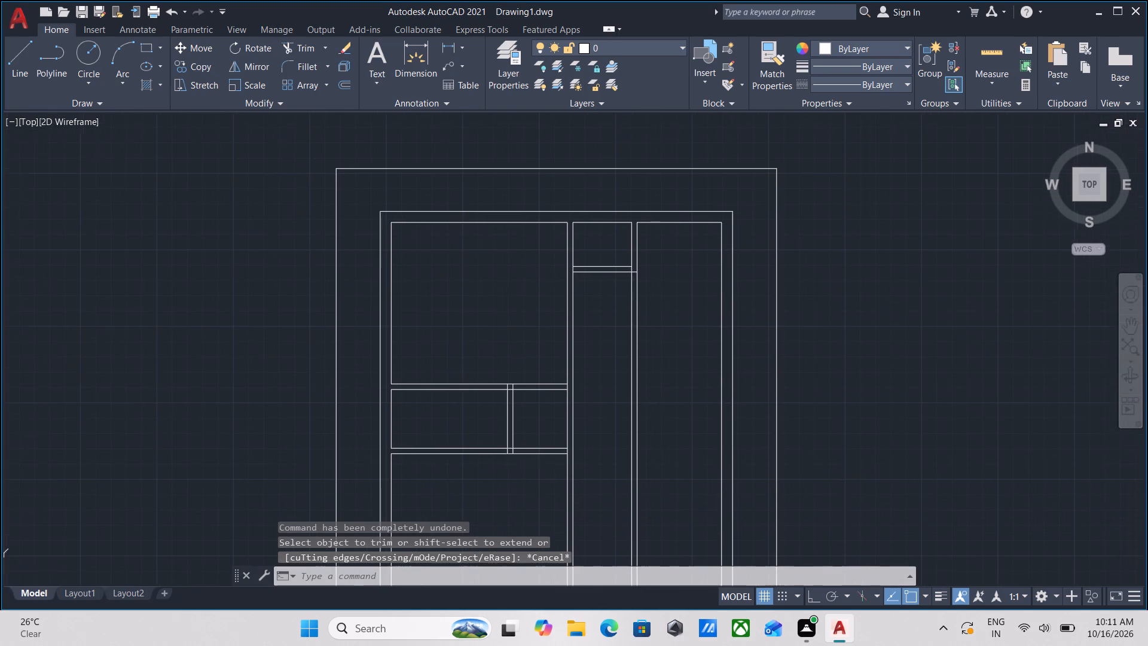
{"action": "type", "text": "ex"}
{"action": "key", "text": "Return"}
{"action": "scroll", "coordinate": [528, 463], "scroll_direction": "up", "scroll_amount": 3}
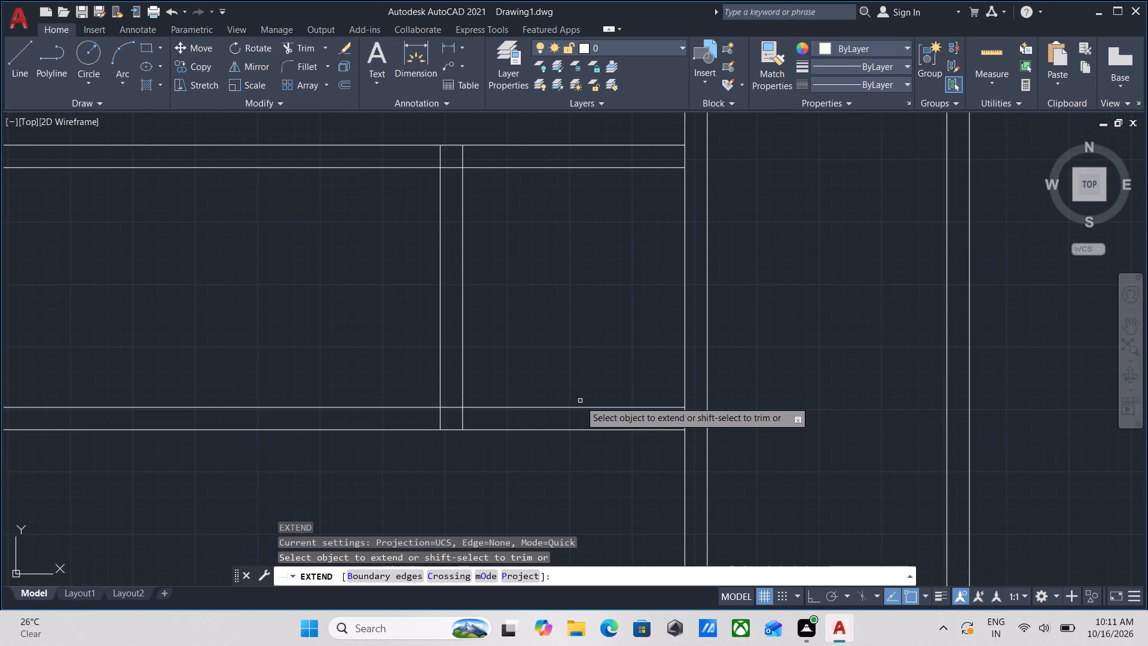
{"action": "scroll", "coordinate": [580, 401], "scroll_direction": "down", "scroll_amount": 4}
{"action": "left_click", "coordinate": [599, 401]}
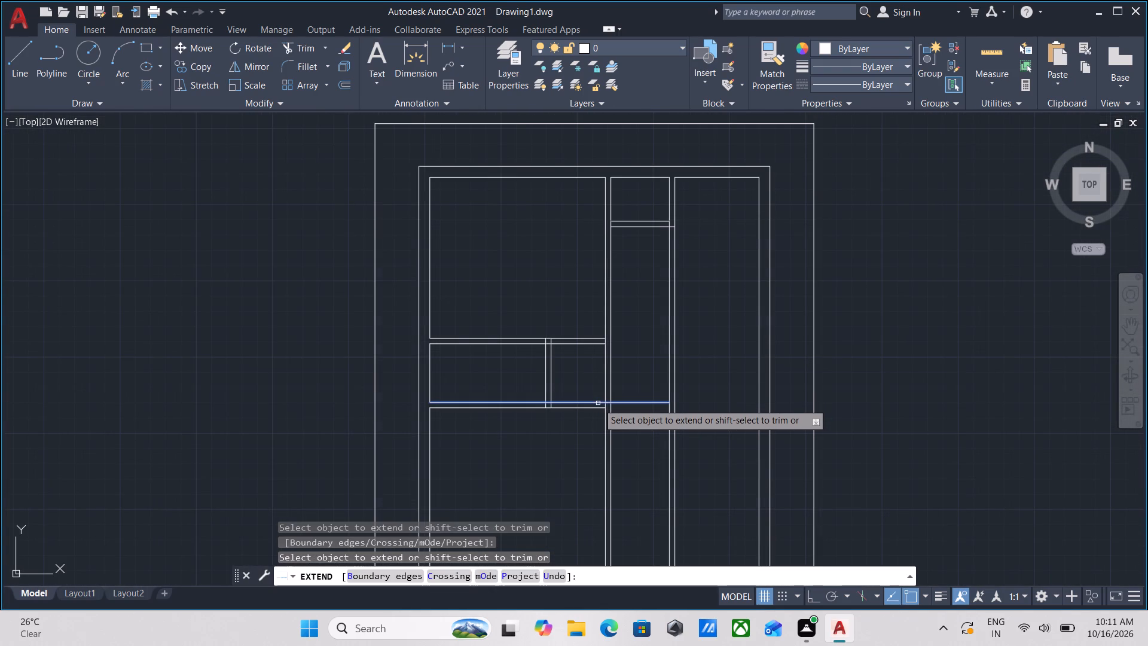
{"action": "left_click", "coordinate": [598, 403]}
{"action": "left_click", "coordinate": [625, 402]}
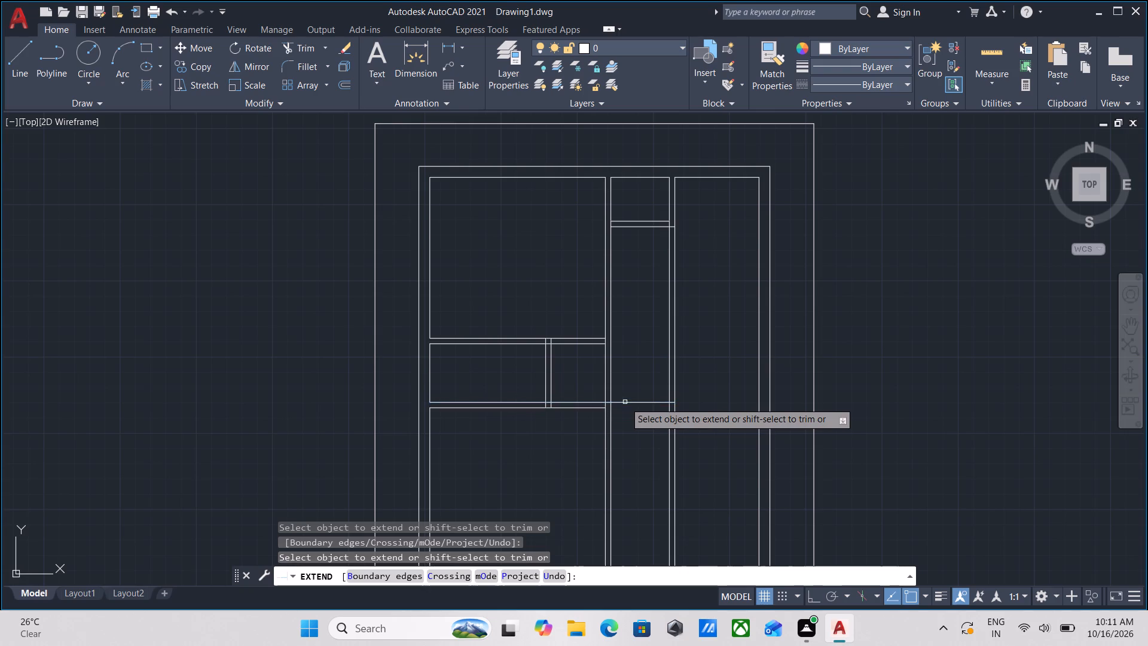
{"action": "left_click", "coordinate": [639, 402]}
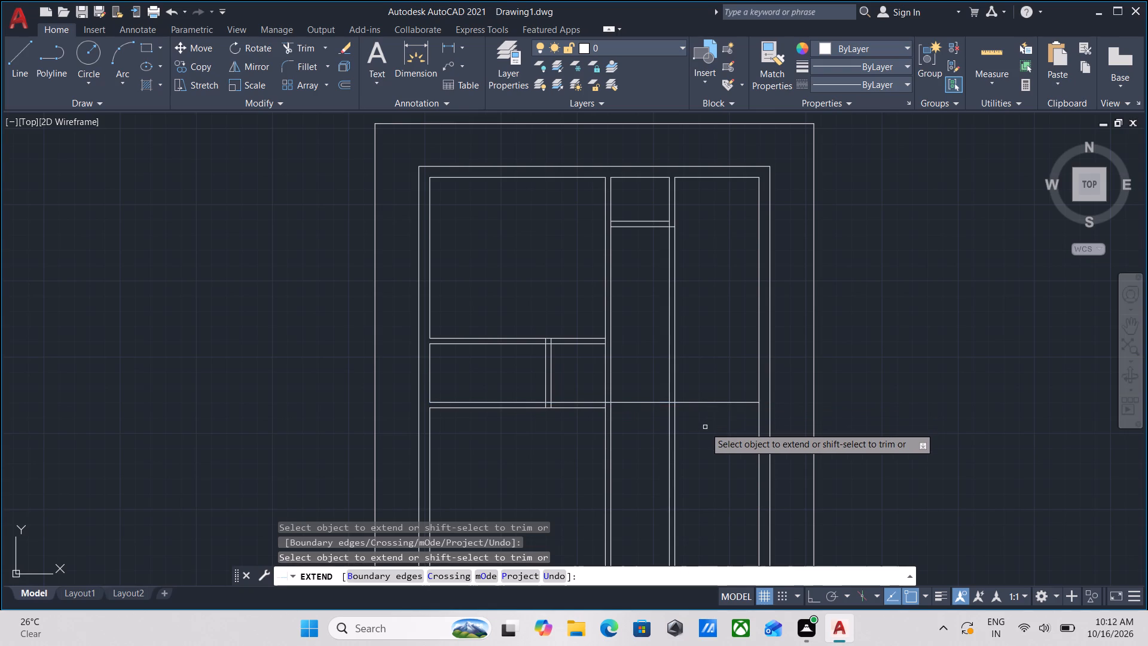
{"action": "left_click", "coordinate": [585, 409]}
{"action": "left_click", "coordinate": [593, 409]}
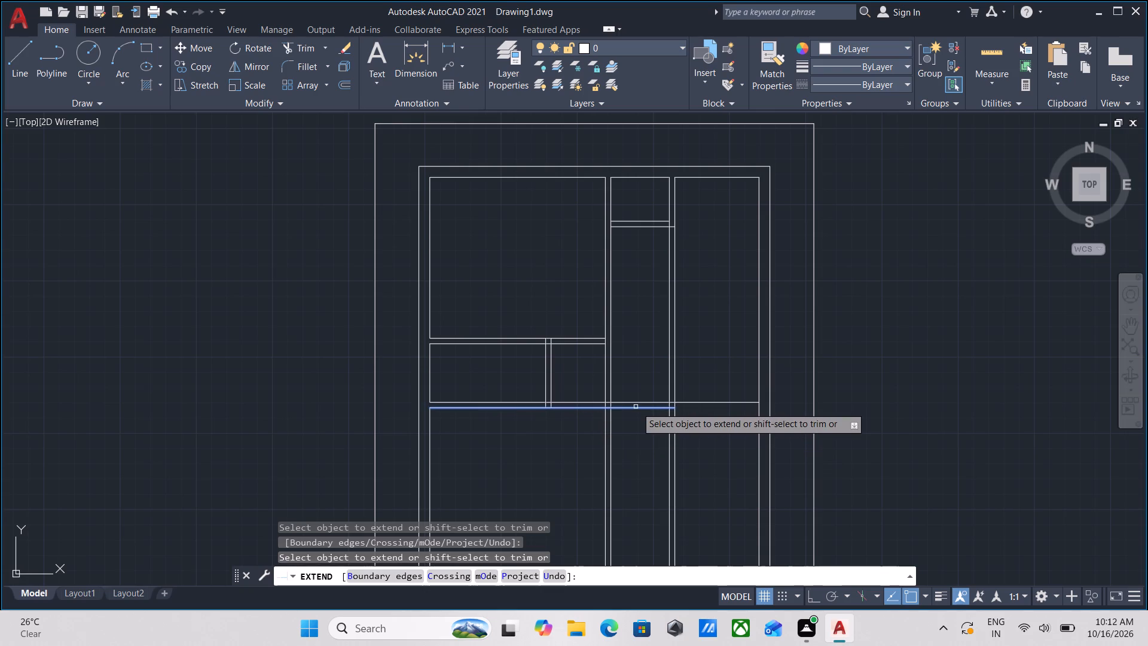
{"action": "left_click", "coordinate": [639, 407]}
{"action": "left_click", "coordinate": [651, 408]}
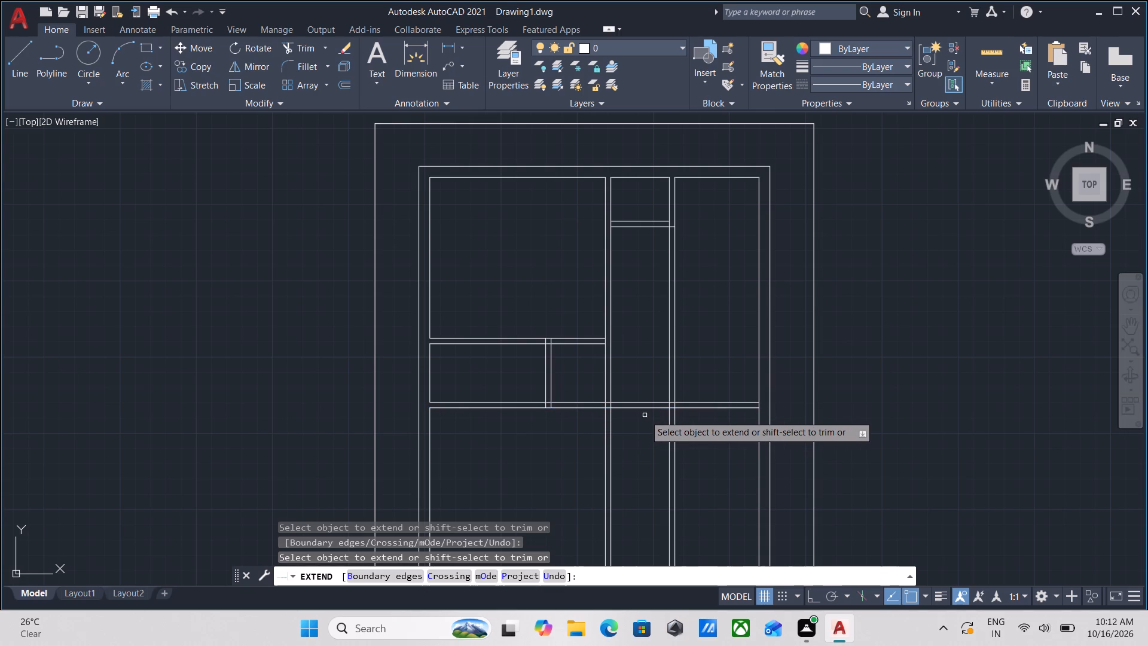
{"action": "scroll", "coordinate": [581, 409], "scroll_direction": "up", "scroll_amount": 2}
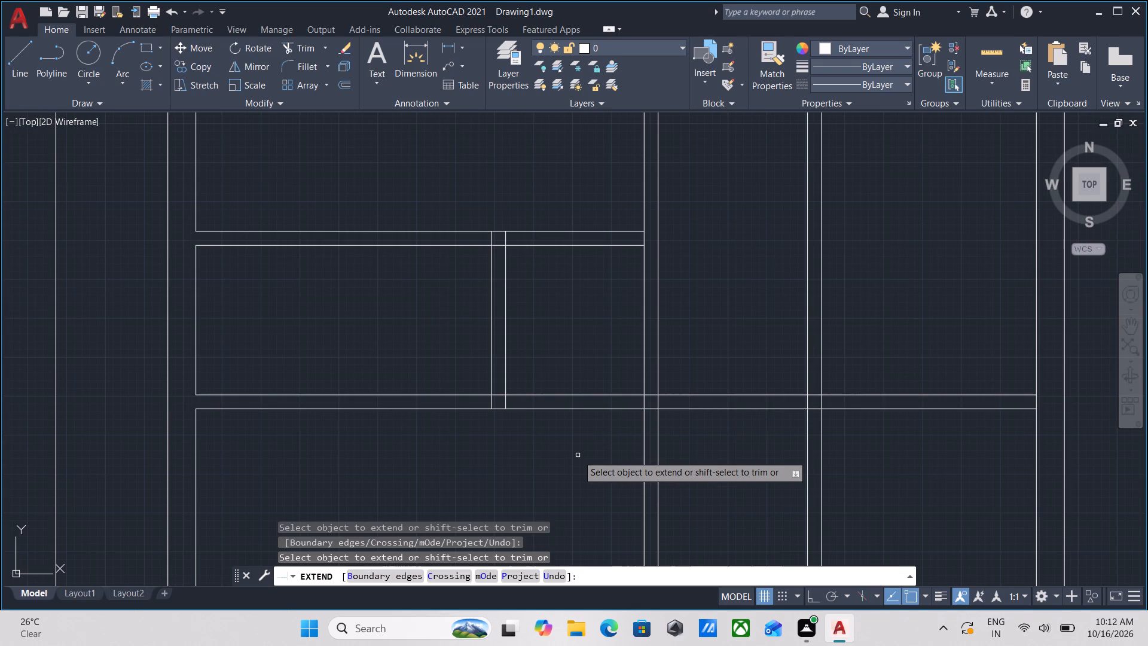
{"action": "scroll", "coordinate": [578, 455], "scroll_direction": "down", "scroll_amount": 2}
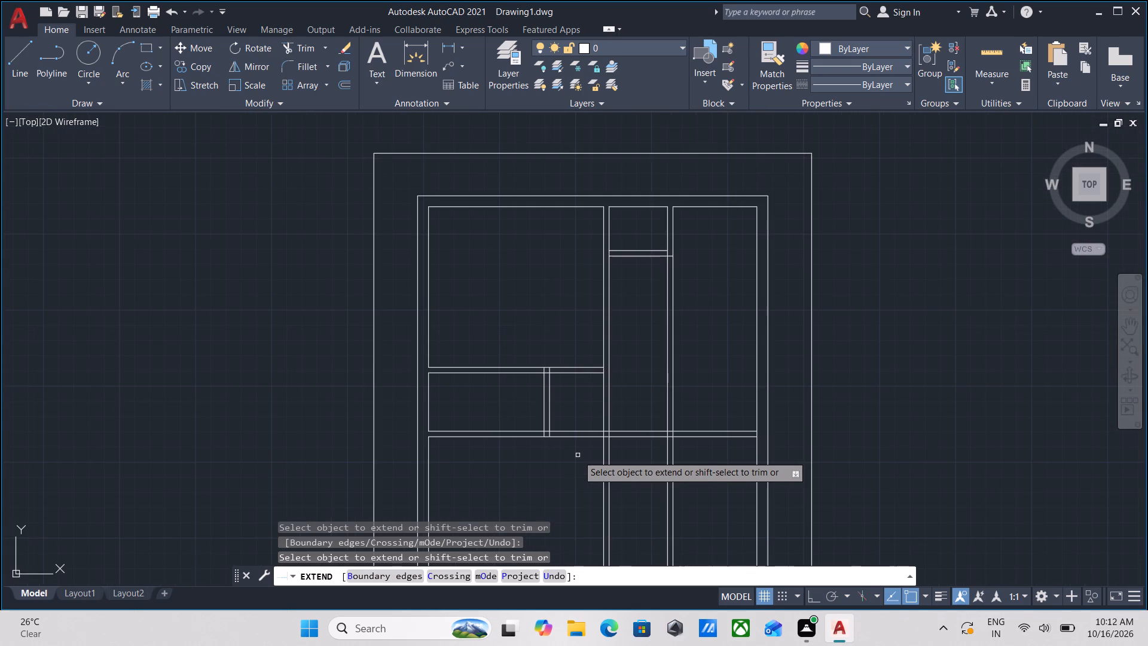
{"action": "key", "text": "Escape"}
Trim both lines of the lower horizontal partition between the short vertical partition and the central wall.
{"action": "scroll", "coordinate": [578, 455], "scroll_direction": "up", "scroll_amount": 2}
{"action": "type", "text": "tr"}
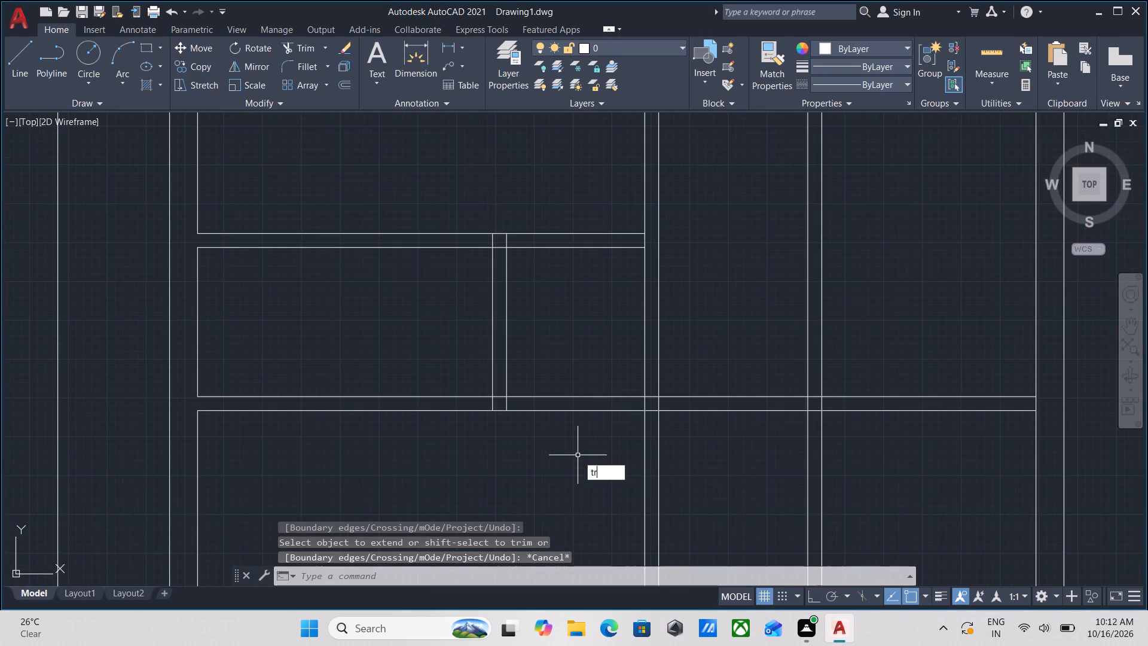
{"action": "key", "text": "Return"}
{"action": "left_click", "coordinate": [578, 447]}
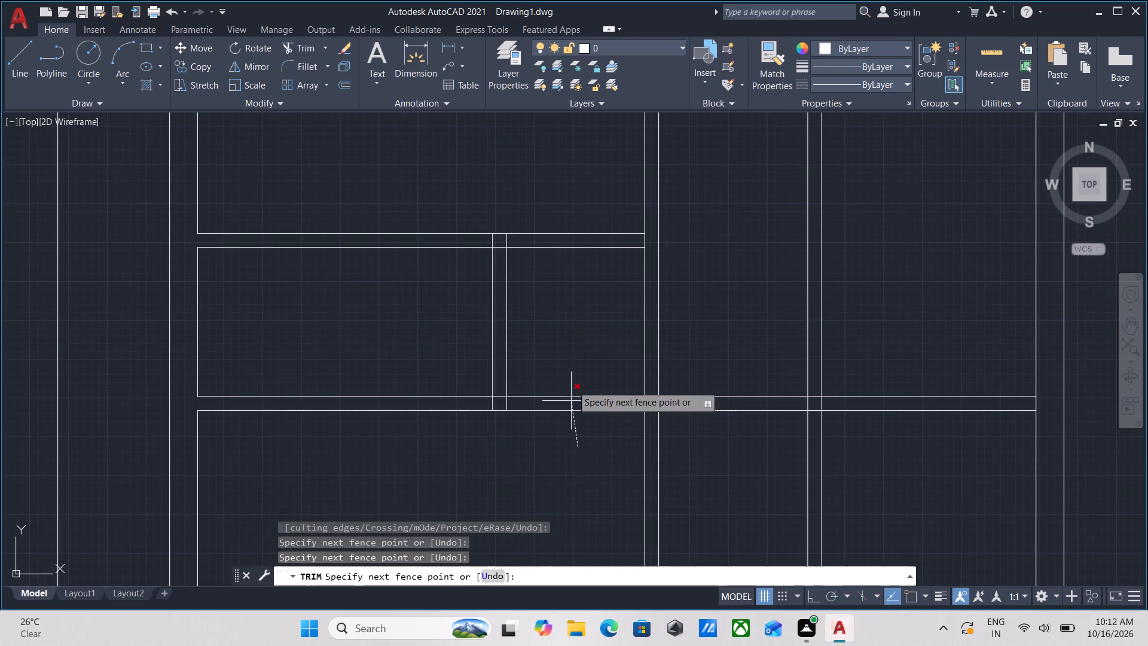
{"action": "left_click", "coordinate": [572, 337]}
Trim the overlapping inner lines where the short vertical partition meets the lower horizontal partition to form a clean corner.
{"action": "scroll", "coordinate": [460, 409], "scroll_direction": "up", "scroll_amount": 3}
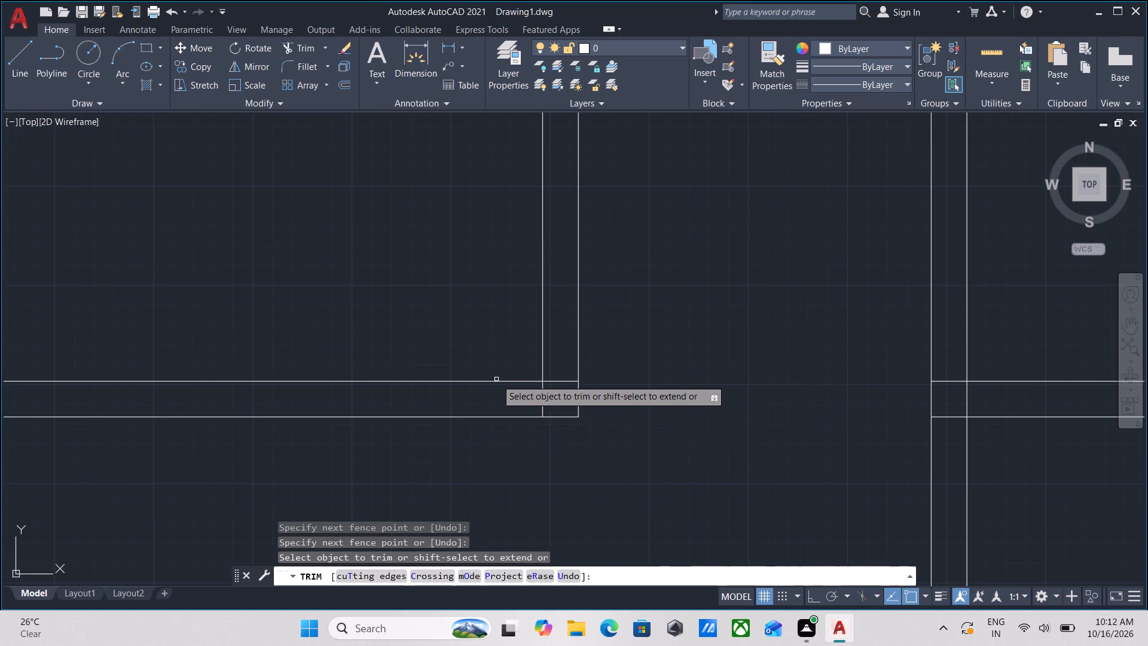
{"action": "left_click", "coordinate": [530, 397]}
{"action": "left_click", "coordinate": [560, 397]}
{"action": "left_click", "coordinate": [560, 397]}
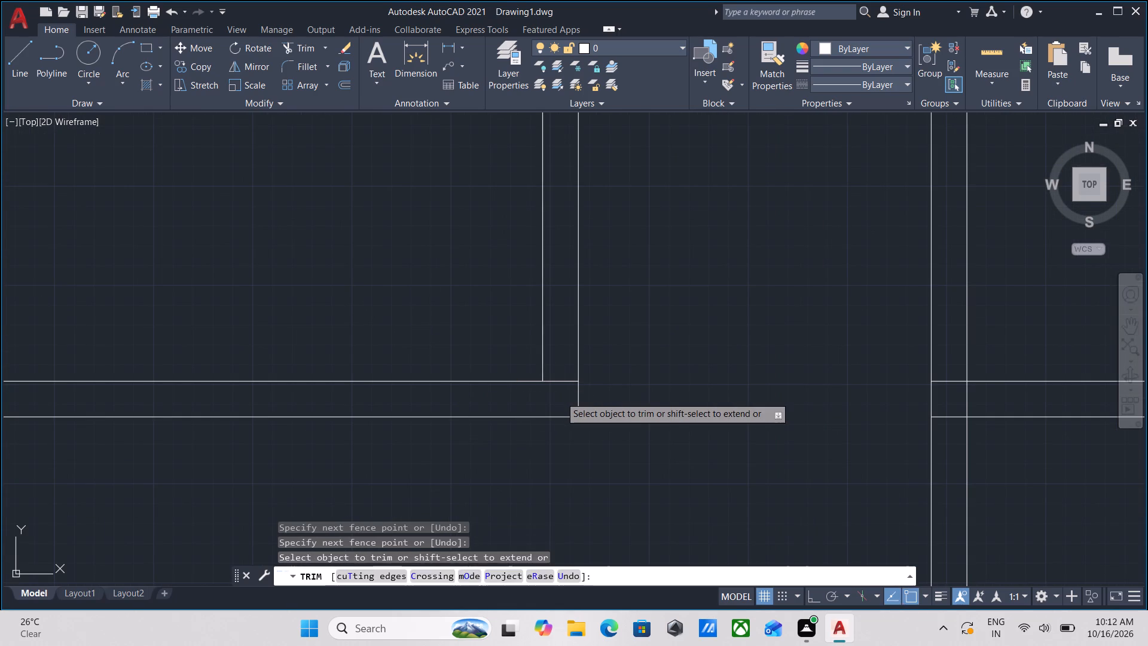
{"action": "left_click", "coordinate": [558, 368]}
Trim away the long vertical partition below the small top room, above, below and within the extended horizontal partition.
{"action": "scroll", "coordinate": [723, 368], "scroll_direction": "down", "scroll_amount": 2}
{"action": "middle_click_drag", "start_coordinate": [720, 368], "coordinate": [527, 409]}
{"action": "scroll", "coordinate": [844, 412], "scroll_direction": "down", "scroll_amount": 3}
{"action": "middle_click_drag", "start_coordinate": [827, 311], "coordinate": [819, 338]}
{"action": "left_click", "coordinate": [835, 325]}
{"action": "left_click", "coordinate": [775, 333]}
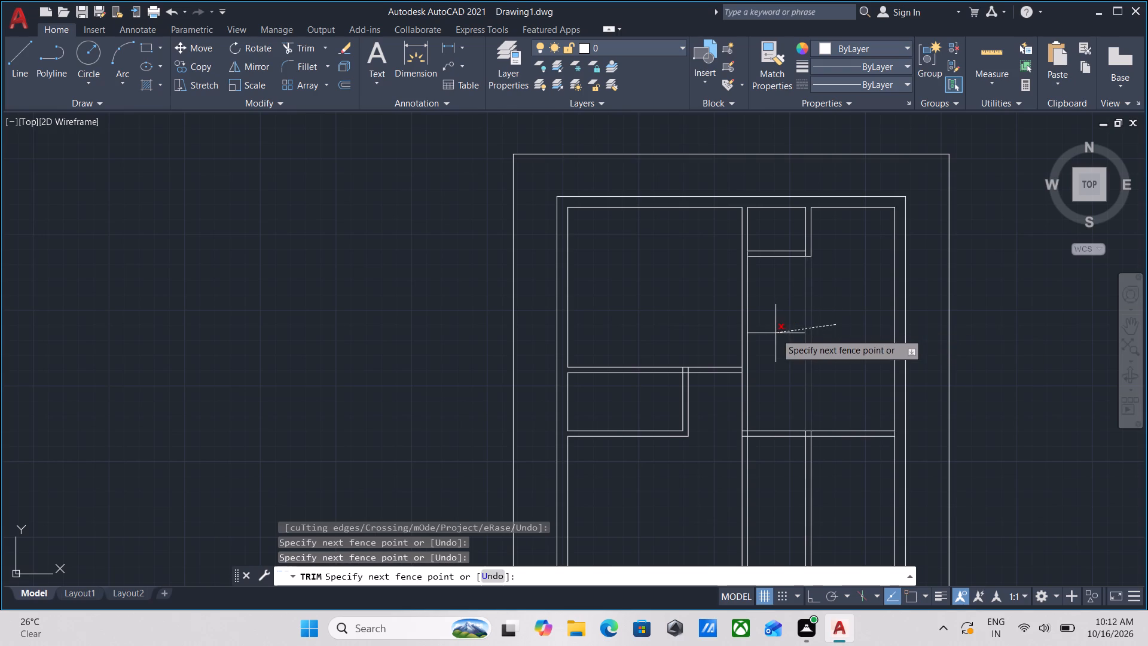
{"action": "left_click", "coordinate": [829, 471]}
{"action": "left_click", "coordinate": [777, 479]}
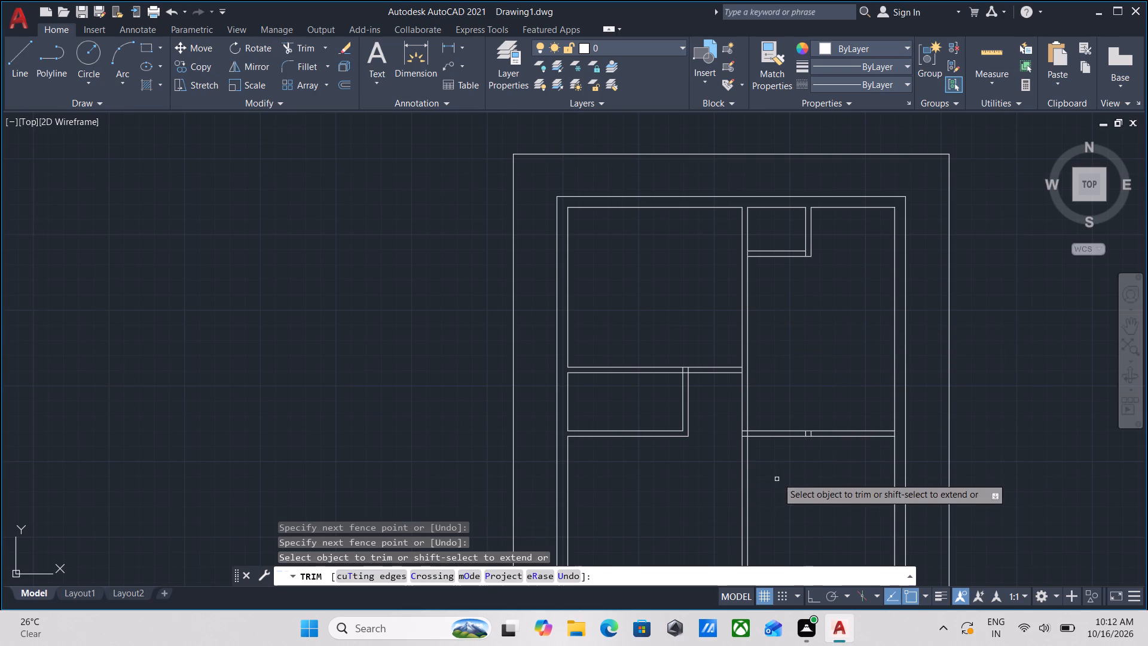
{"action": "scroll", "coordinate": [756, 438], "scroll_direction": "up", "scroll_amount": 3}
{"action": "scroll", "coordinate": [836, 423], "scroll_direction": "up", "scroll_amount": 3}
{"action": "scroll", "coordinate": [881, 420], "scroll_direction": "down", "scroll_amount": 1}
{"action": "middle_click_drag", "start_coordinate": [868, 419], "coordinate": [746, 422]}
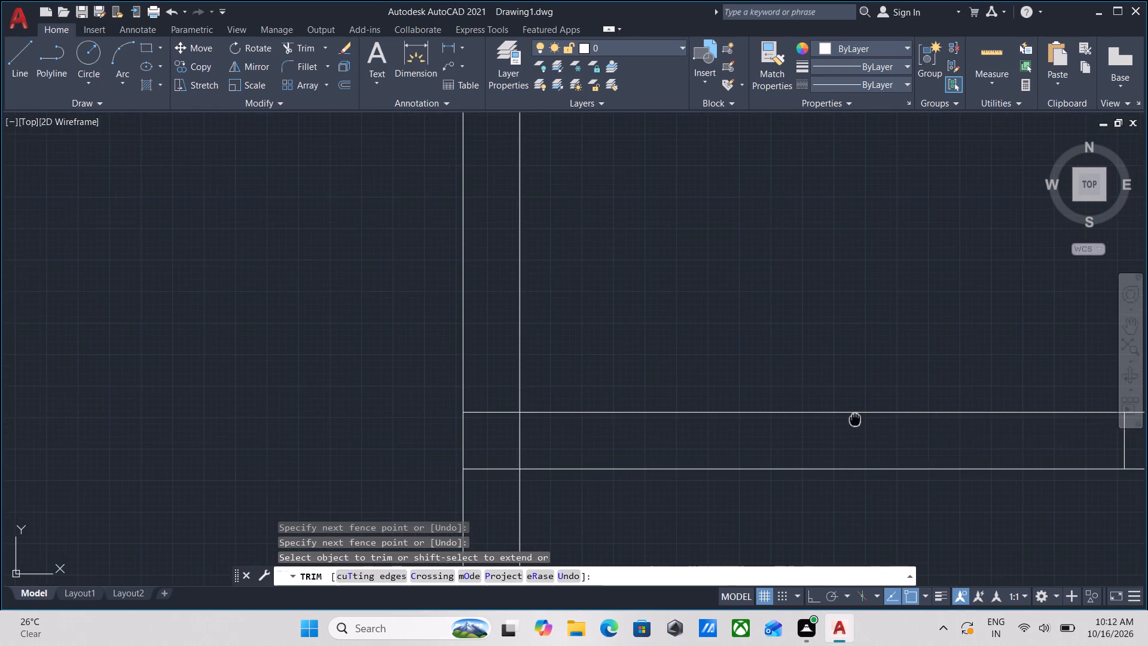
{"action": "middle_click_drag", "start_coordinate": [746, 422], "coordinate": [658, 423]}
{"action": "left_click", "coordinate": [905, 440]}
{"action": "left_click", "coordinate": [1004, 434]}
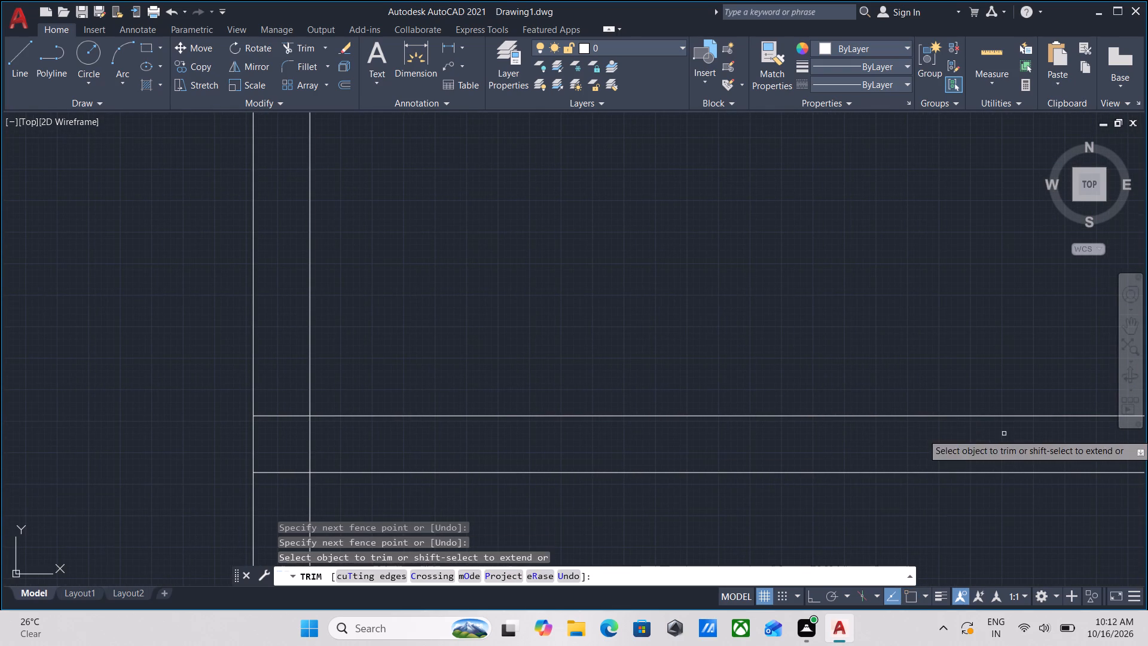
Trim the overlapping inner line at the small top room's lower right corner to form a clean wall corner.
{"action": "scroll", "coordinate": [823, 335], "scroll_direction": "down", "scroll_amount": 3}
{"action": "middle_click_drag", "start_coordinate": [781, 312], "coordinate": [744, 489]}
{"action": "scroll", "coordinate": [754, 400], "scroll_direction": "down", "scroll_amount": 1}
{"action": "middle_click_drag", "start_coordinate": [743, 334], "coordinate": [731, 400]}
{"action": "middle_click_drag", "start_coordinate": [749, 355], "coordinate": [741, 419]}
{"action": "scroll", "coordinate": [755, 334], "scroll_direction": "up", "scroll_amount": 3}
{"action": "left_click", "coordinate": [785, 378]}
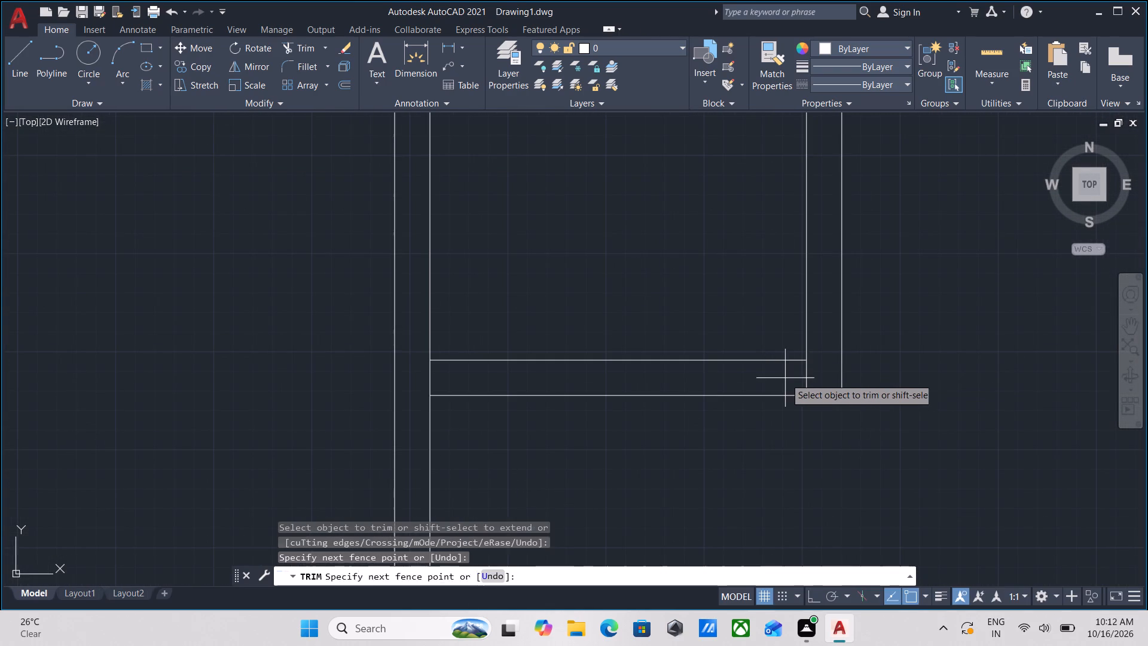
{"action": "left_click", "coordinate": [820, 373]}
{"action": "scroll", "coordinate": [820, 373], "scroll_direction": "down", "scroll_amount": 5}
{"action": "scroll", "coordinate": [798, 456], "scroll_direction": "down", "scroll_amount": 2}
{"action": "middle_click_drag", "start_coordinate": [798, 456], "coordinate": [772, 421]}
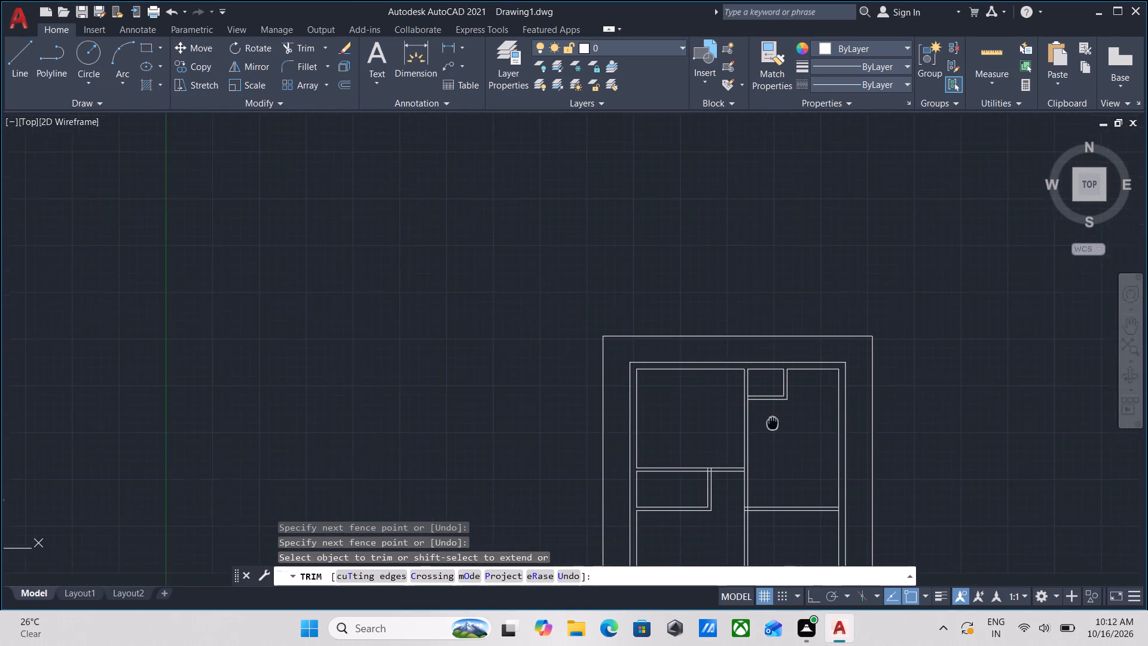
{"action": "key", "text": "Escape"}
Measure the widths and depths of the upper left room, the upper right room and the lower left room.
{"action": "middle_click", "coordinate": [761, 435]}
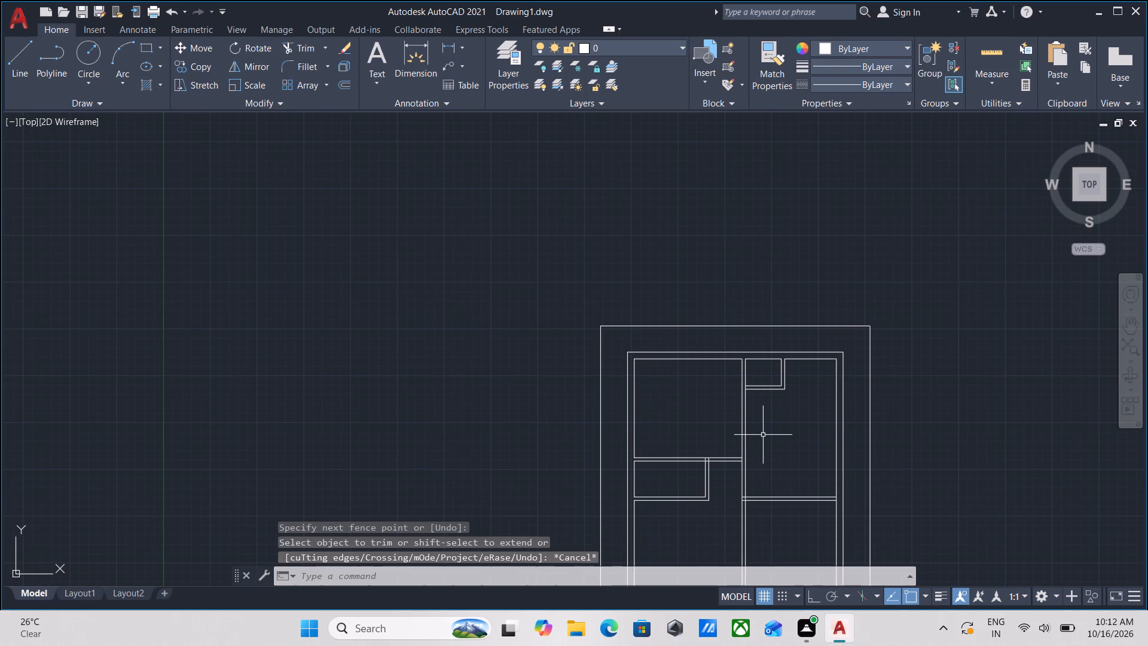
{"action": "type", "text": "mea"}
{"action": "key", "text": "Return"}
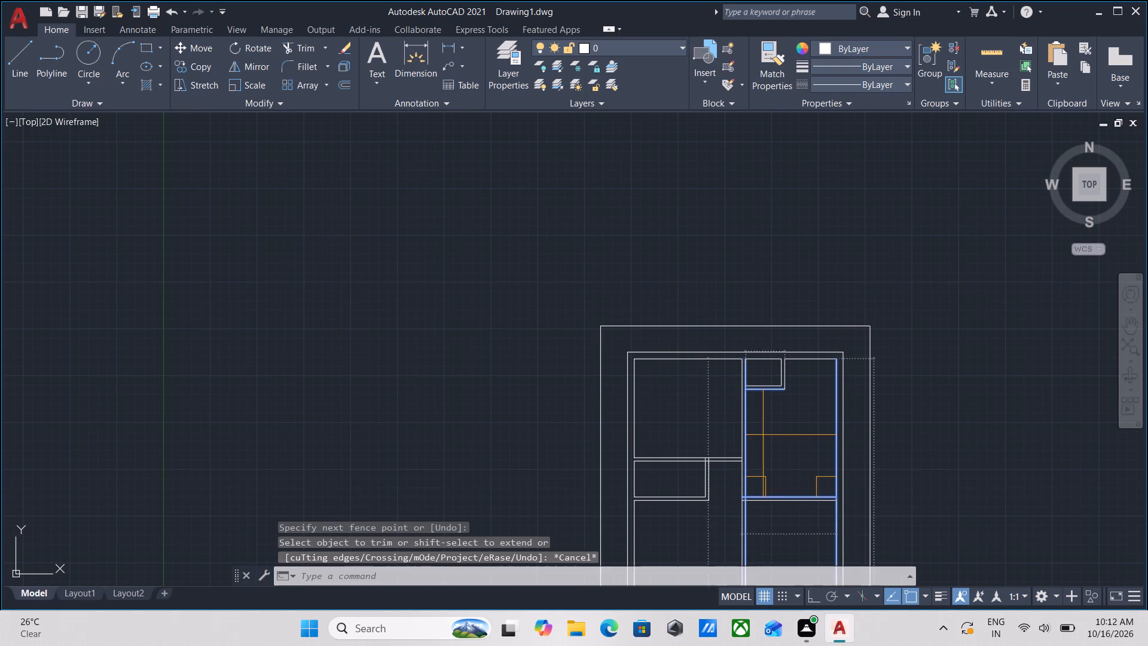
{"action": "scroll", "coordinate": [778, 440], "scroll_direction": "up", "scroll_amount": 1}
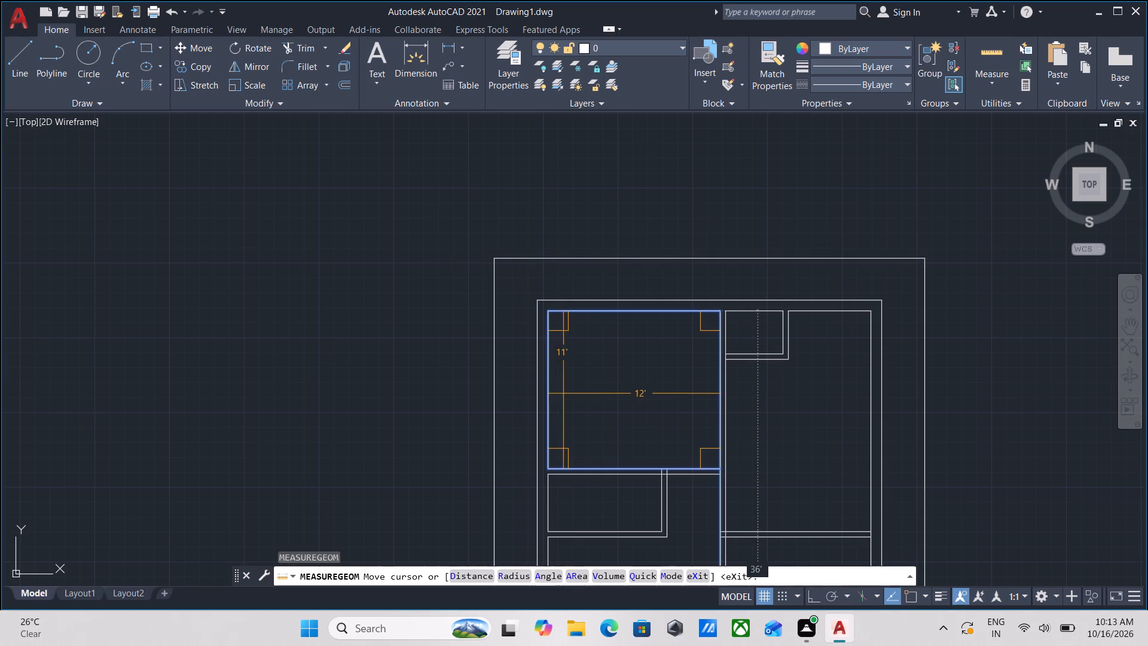
{"action": "middle_click_drag", "start_coordinate": [592, 391], "coordinate": [574, 292]}
{"action": "middle_click_drag", "start_coordinate": [617, 300], "coordinate": [607, 344]}
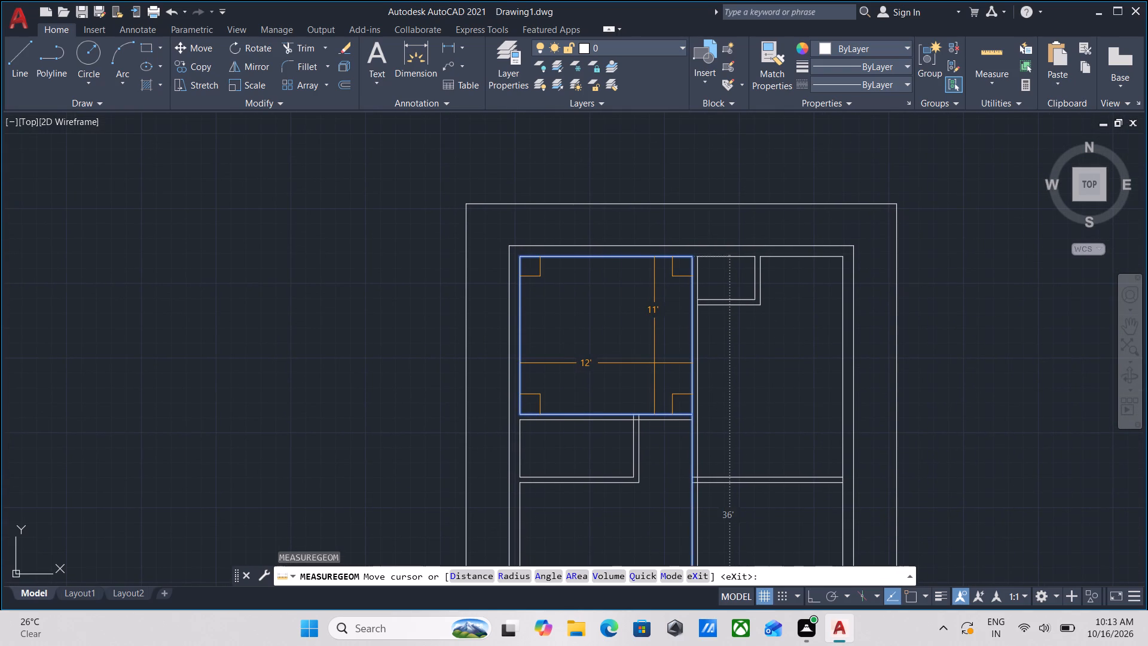
{"action": "middle_click_drag", "start_coordinate": [810, 418], "coordinate": [796, 399]}
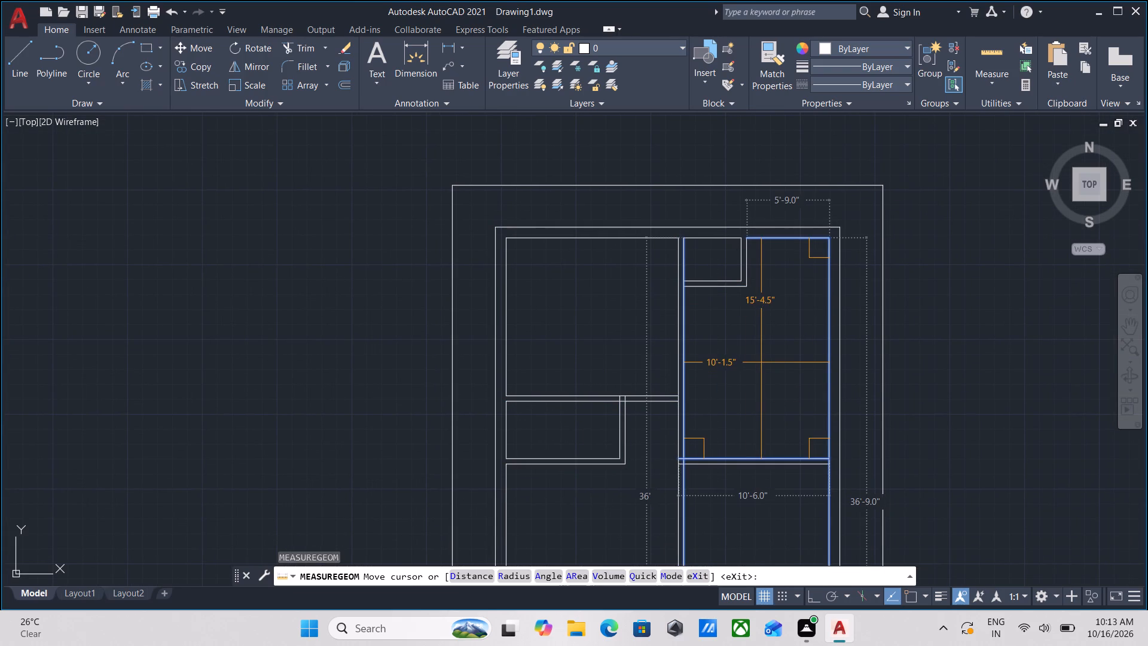
{"action": "middle_click_drag", "start_coordinate": [557, 461], "coordinate": [557, 387]}
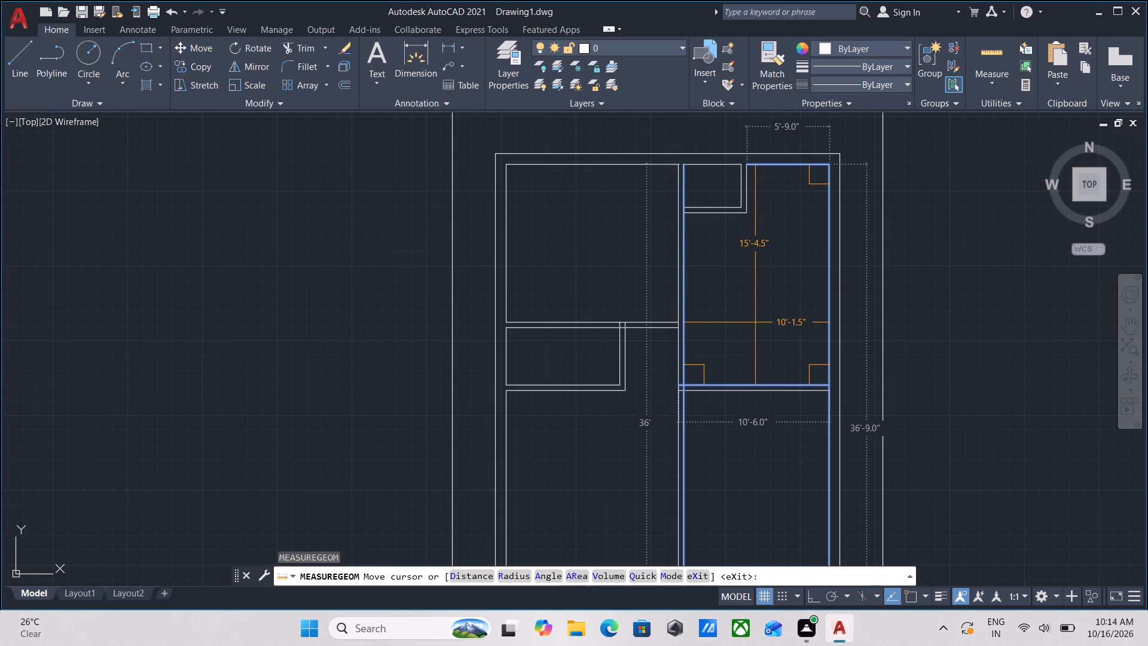
{"action": "middle_click_drag", "start_coordinate": [764, 465], "coordinate": [765, 352]}
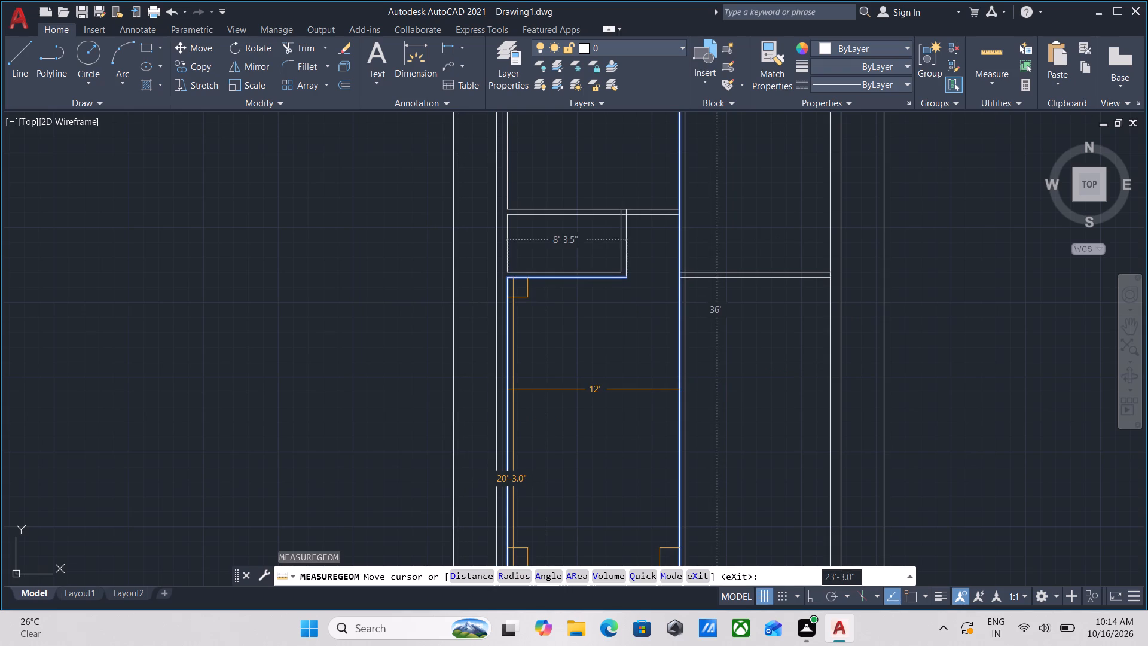
{"action": "scroll", "coordinate": [527, 395], "scroll_direction": "down", "scroll_amount": 1}
{"action": "middle_click_drag", "start_coordinate": [527, 395], "coordinate": [526, 351]}
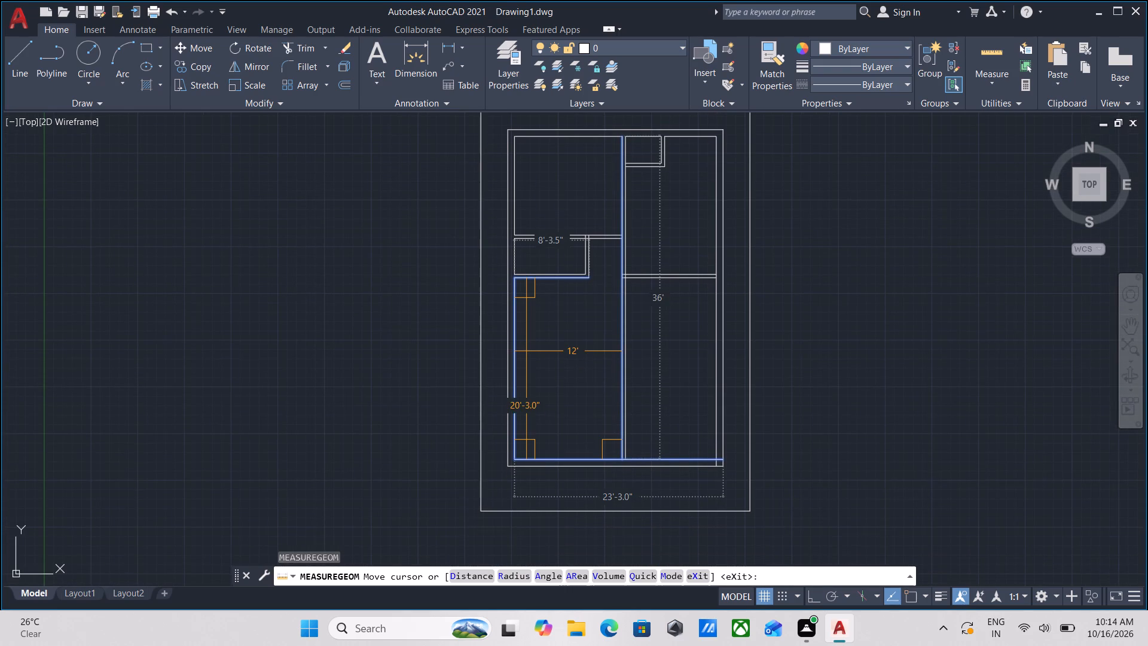
{"action": "middle_click_drag", "start_coordinate": [527, 351], "coordinate": [524, 418]}
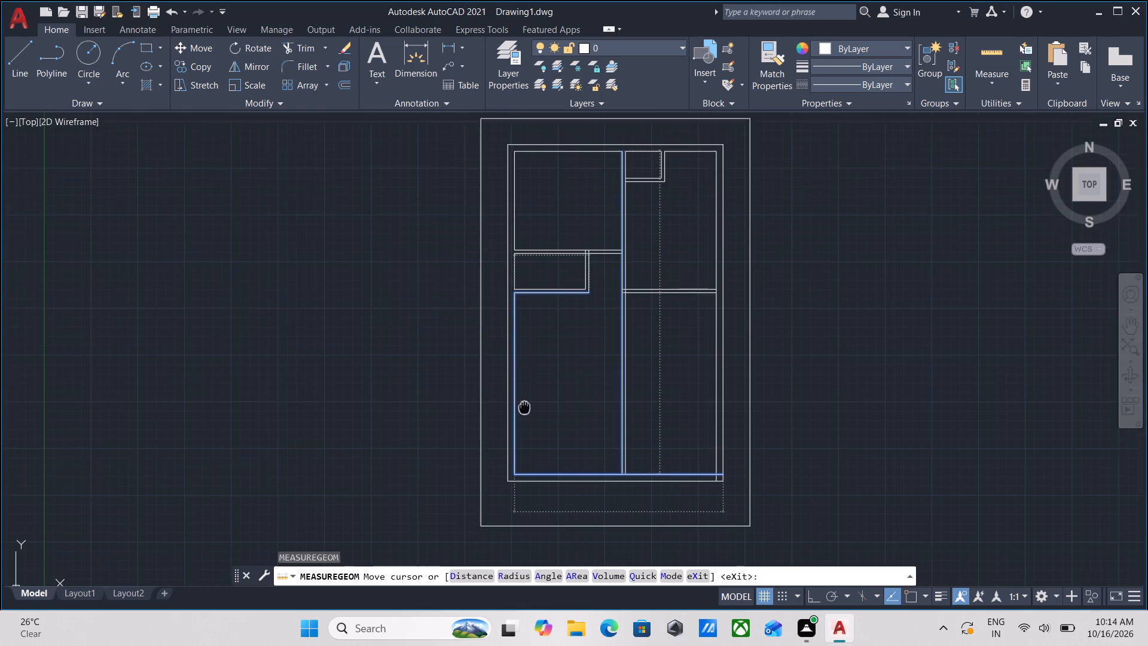
{"action": "middle_click_drag", "start_coordinate": [524, 418], "coordinate": [524, 418]}
Recheck the upper left room's dimensions and measure the small top room and its partition thickness.
{"action": "scroll", "coordinate": [665, 254], "scroll_direction": "up", "scroll_amount": 1}
{"action": "middle_click_drag", "start_coordinate": [665, 254], "coordinate": [646, 329]}
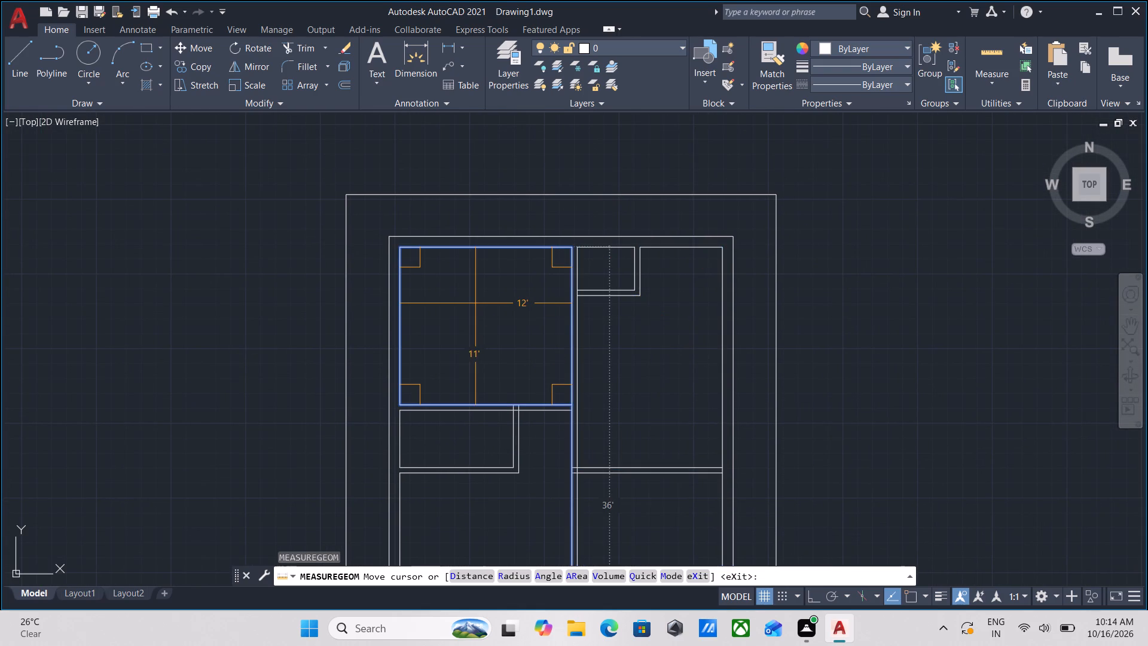
{"action": "scroll", "coordinate": [486, 305], "scroll_direction": "up", "scroll_amount": 2}
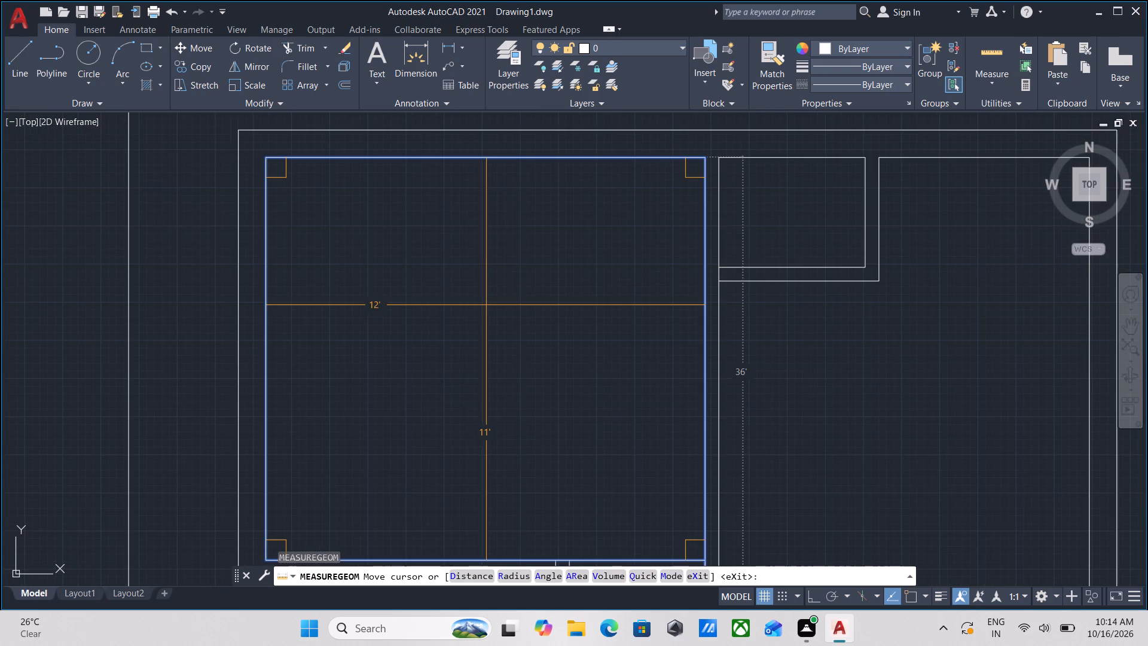
{"action": "scroll", "coordinate": [606, 321], "scroll_direction": "down", "scroll_amount": 1}
{"action": "middle_click_drag", "start_coordinate": [606, 321], "coordinate": [591, 290]}
{"action": "scroll", "coordinate": [593, 309], "scroll_direction": "up", "scroll_amount": 1}
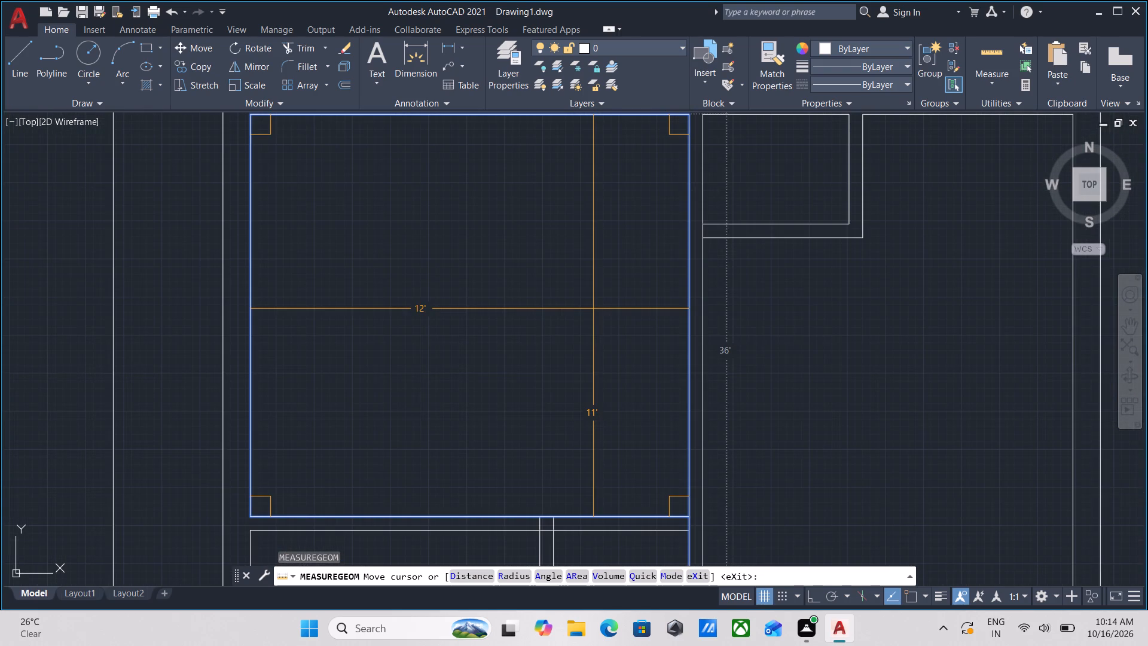
{"action": "scroll", "coordinate": [600, 309], "scroll_direction": "down", "scroll_amount": 1}
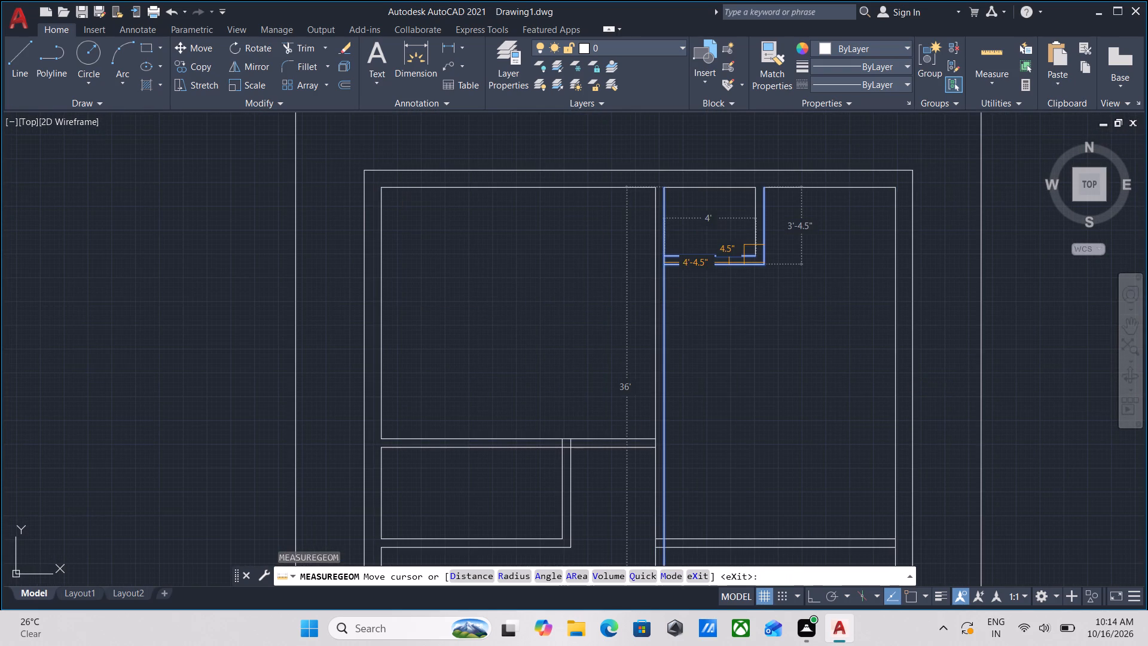
{"action": "key", "text": "Escape"}
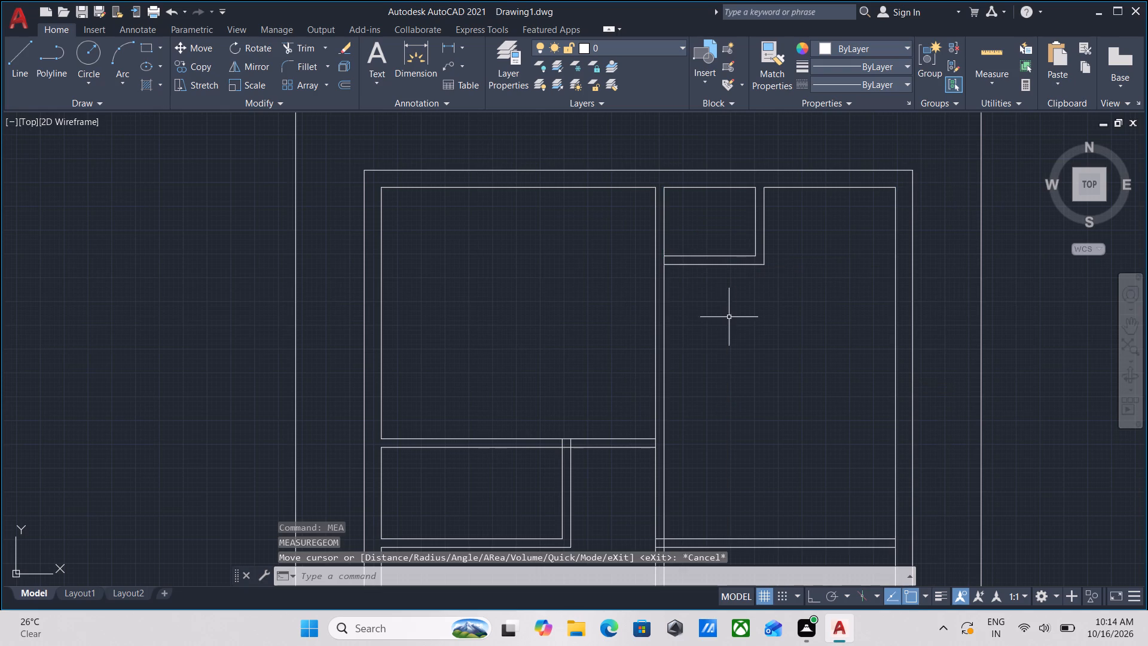
Erase both lines of the central vertical wall and all partition lines of the small top room.
{"action": "left_click", "coordinate": [731, 370]}
{"action": "left_click", "coordinate": [612, 224]}
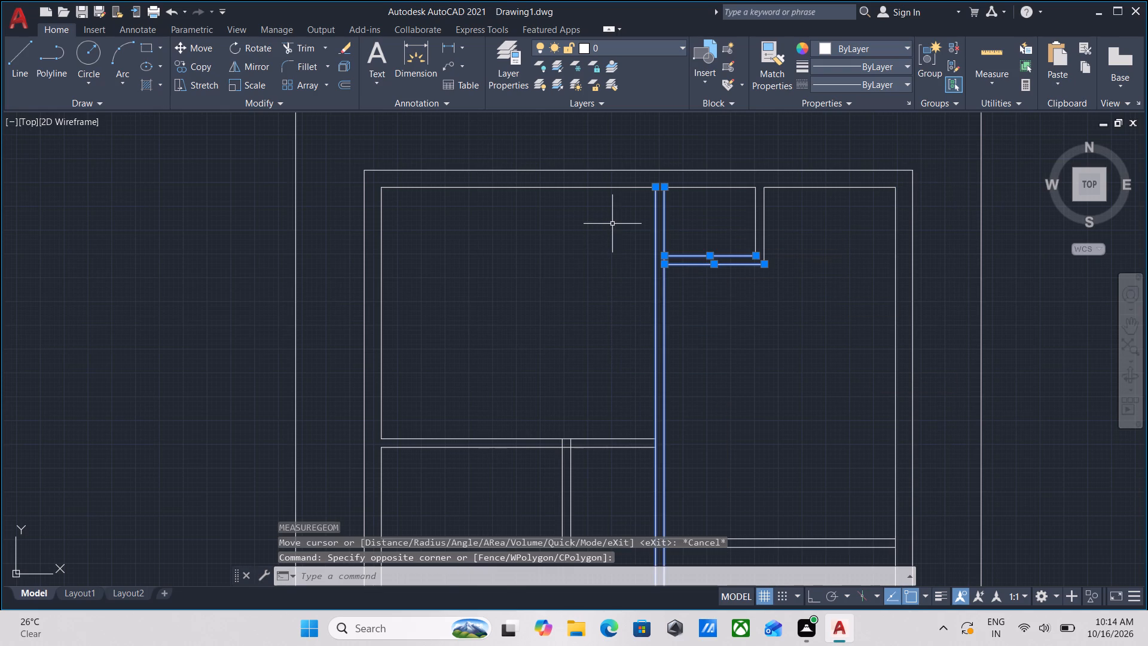
{"action": "right_click", "coordinate": [612, 224]}
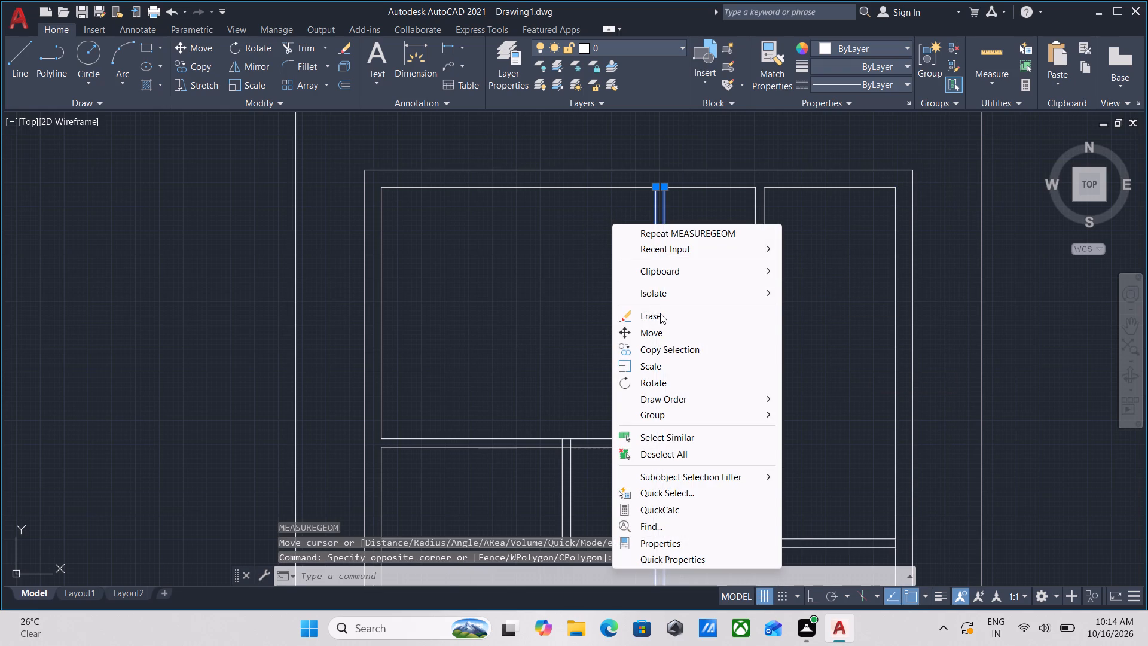
{"action": "left_click", "coordinate": [660, 313]}
{"action": "left_click", "coordinate": [835, 288]}
{"action": "left_click", "coordinate": [710, 196]}
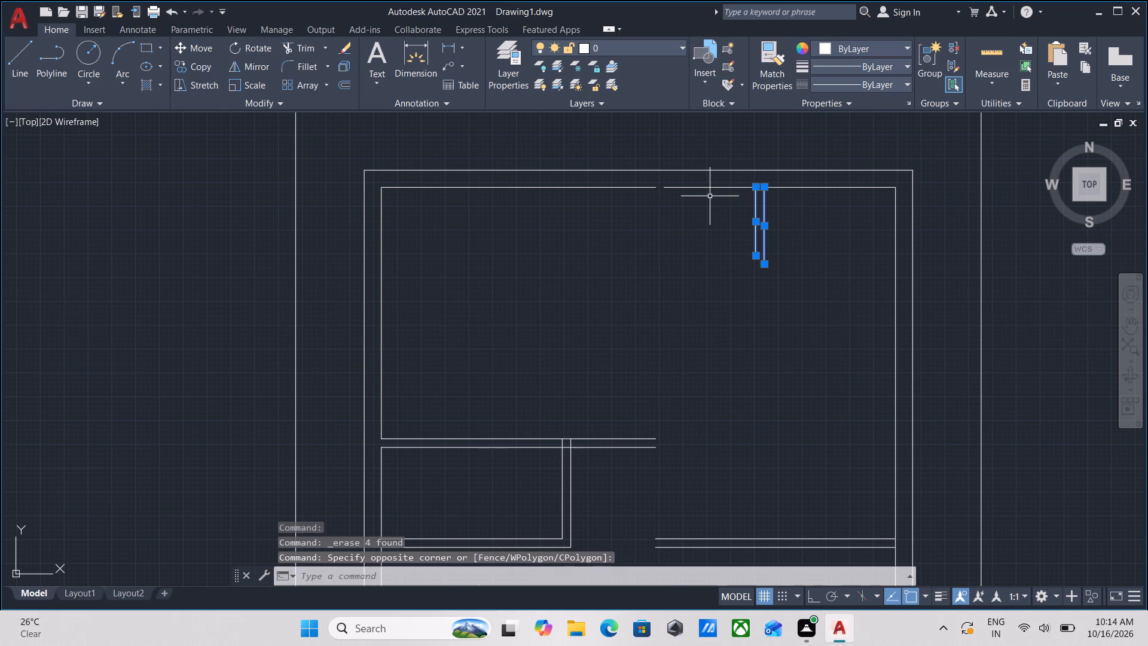
{"action": "right_click", "coordinate": [710, 196]}
{"action": "left_click", "coordinate": [749, 290]}
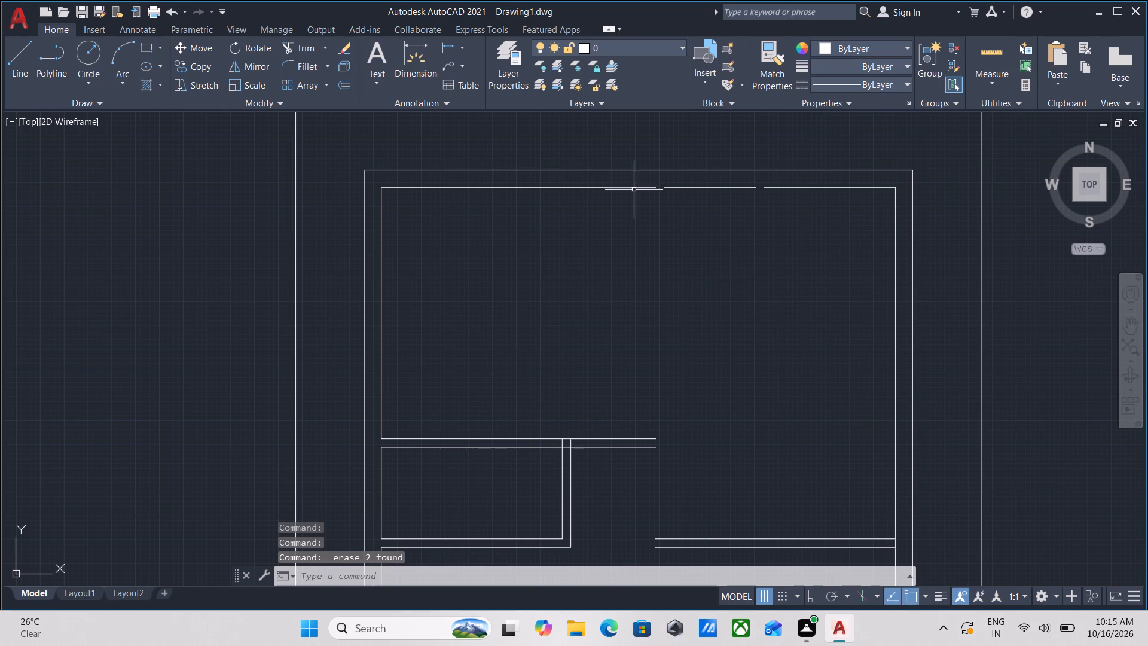
Extend the top outer wall's inner line across the gaps left by the erased partitions.
{"action": "middle_click_drag", "start_coordinate": [634, 190], "coordinate": [639, 223]}
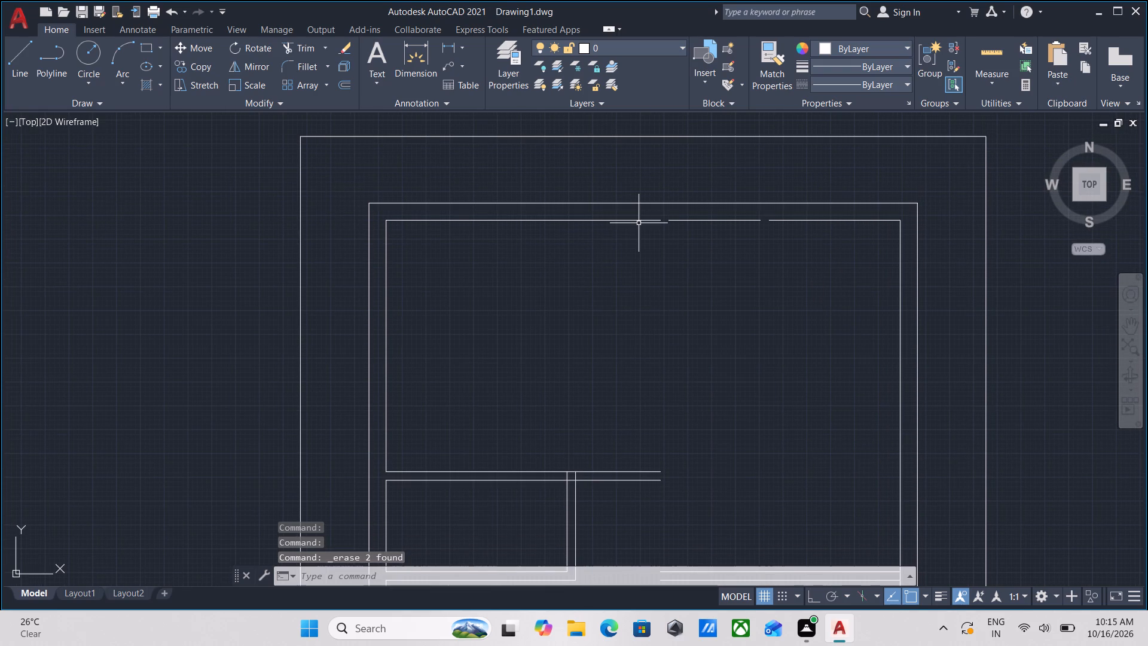
{"action": "type", "text": "ex"}
{"action": "key", "text": "Return"}
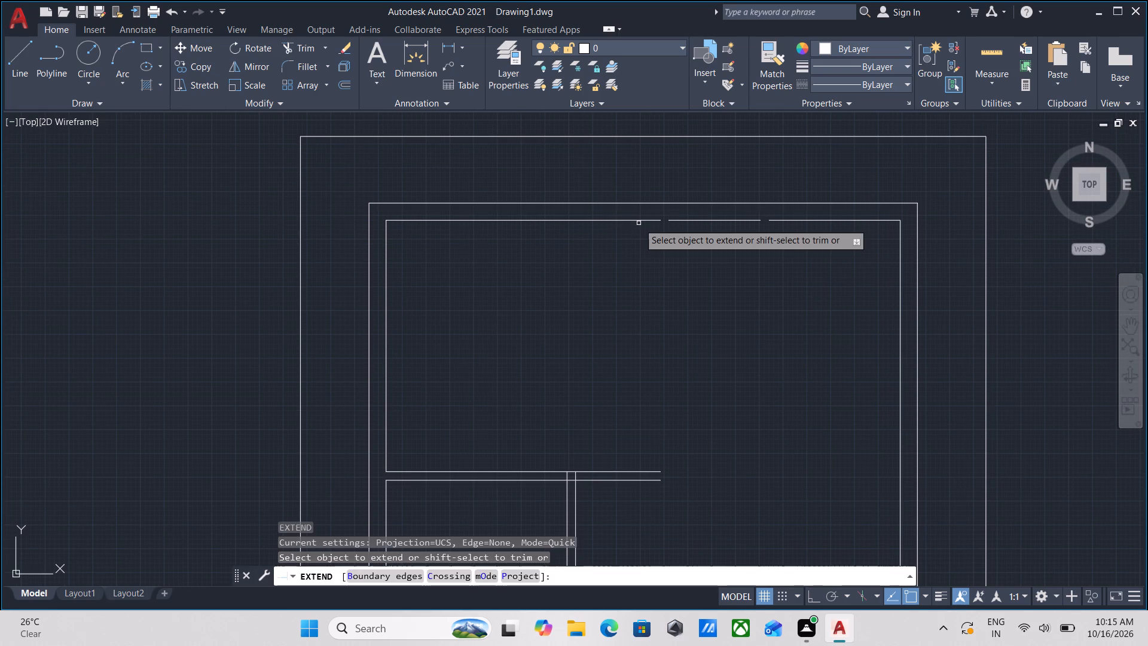
{"action": "left_click", "coordinate": [655, 220]}
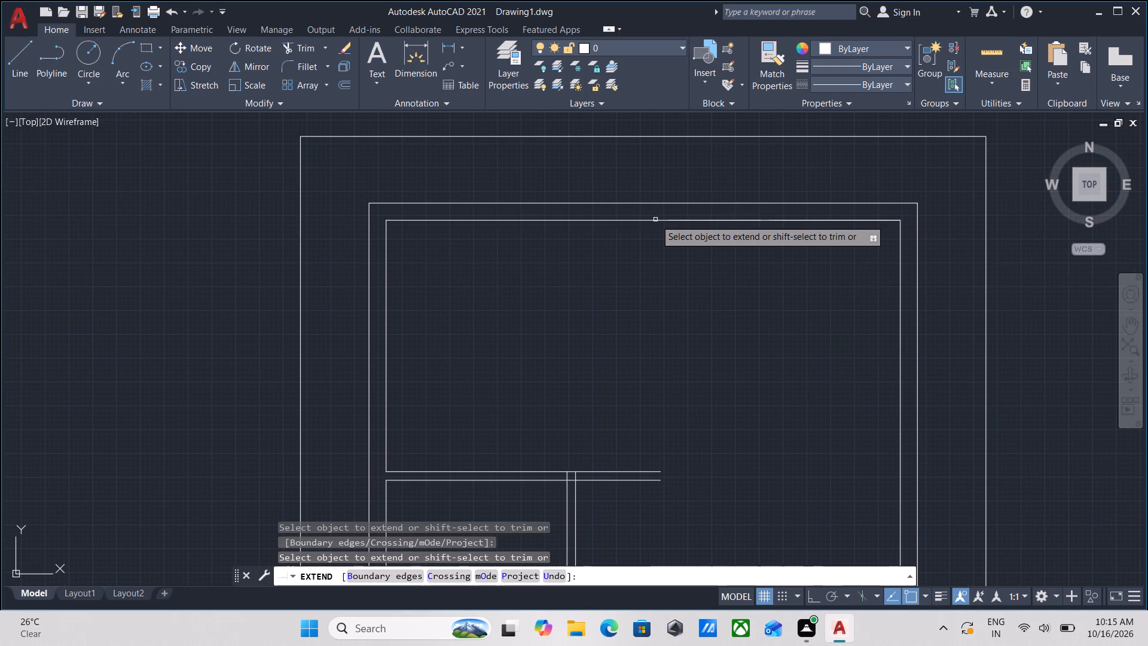
{"action": "key", "text": "Escape"}
Offset the upper left room's left inner wall line by 12'1 toward the plan's interior.
{"action": "scroll", "coordinate": [433, 341], "scroll_direction": "up", "scroll_amount": 1}
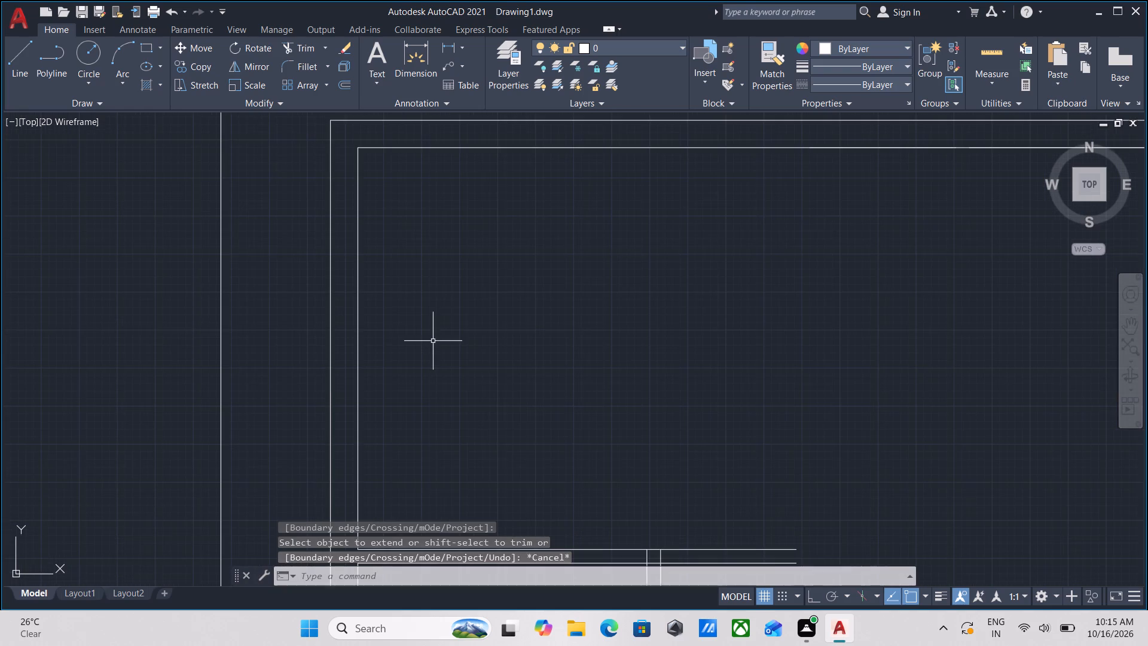
{"action": "middle_click_drag", "start_coordinate": [433, 341], "coordinate": [470, 303]}
{"action": "left_click_drag", "start_coordinate": [416, 339], "coordinate": [410, 330]}
{"action": "left_click", "coordinate": [389, 266]}
{"action": "scroll", "coordinate": [463, 268], "scroll_direction": "down", "scroll_amount": 2}
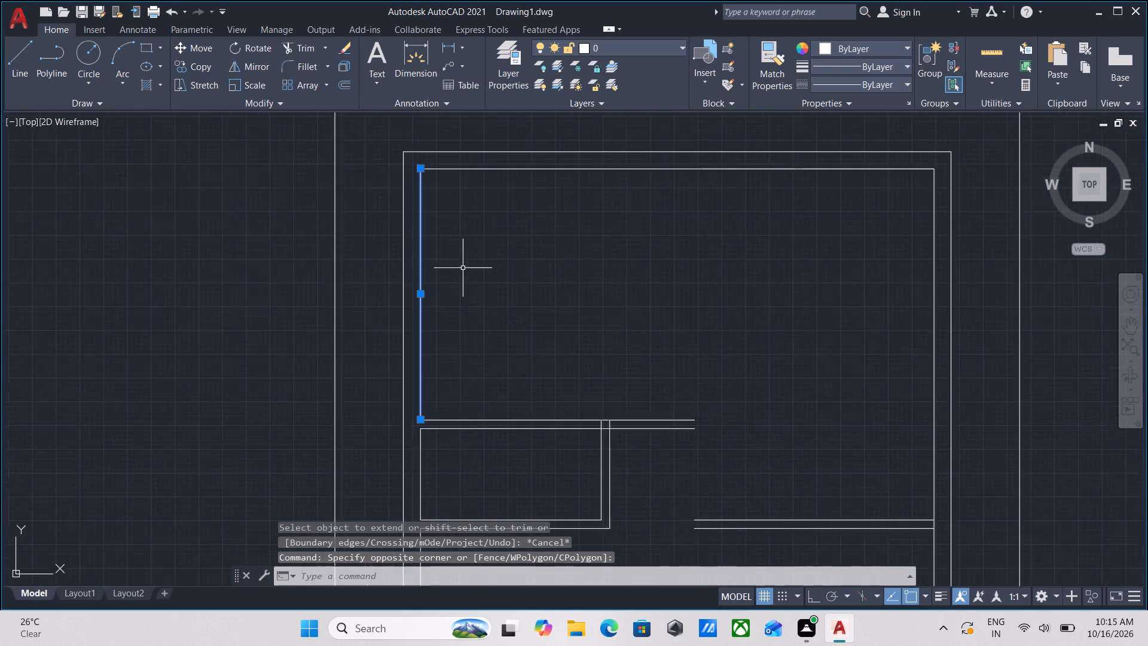
{"action": "middle_click_drag", "start_coordinate": [463, 268], "coordinate": [455, 300]}
{"action": "key", "text": "o"}
{"action": "key", "text": "Return"}
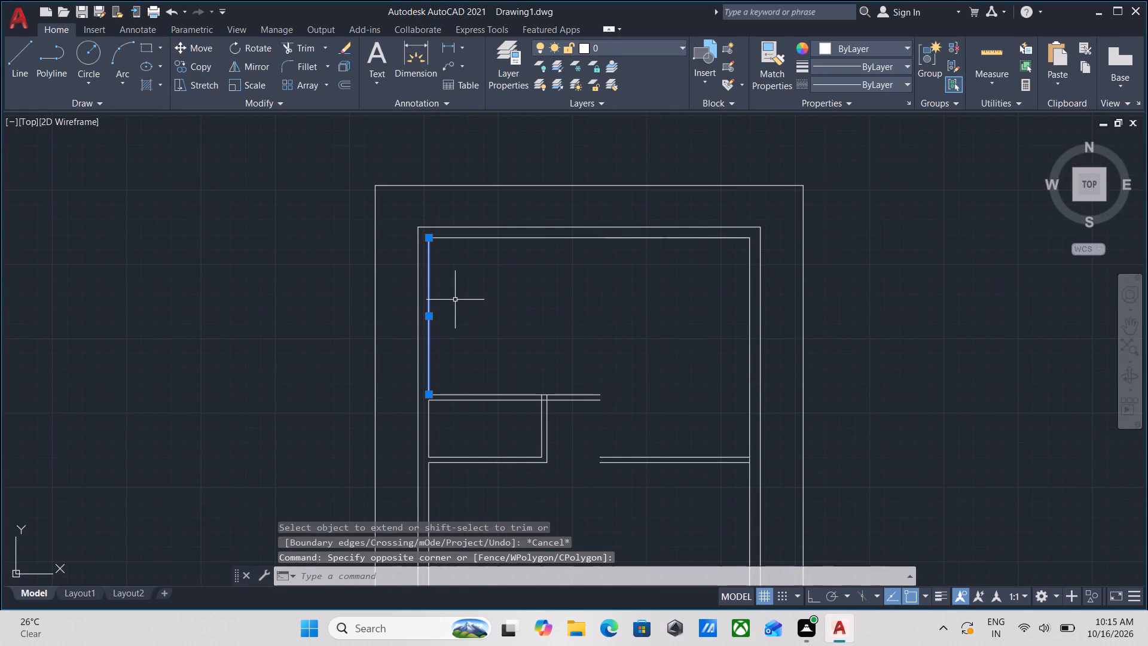
{"action": "left_click", "coordinate": [431, 318]}
{"action": "left_click", "coordinate": [491, 318]}
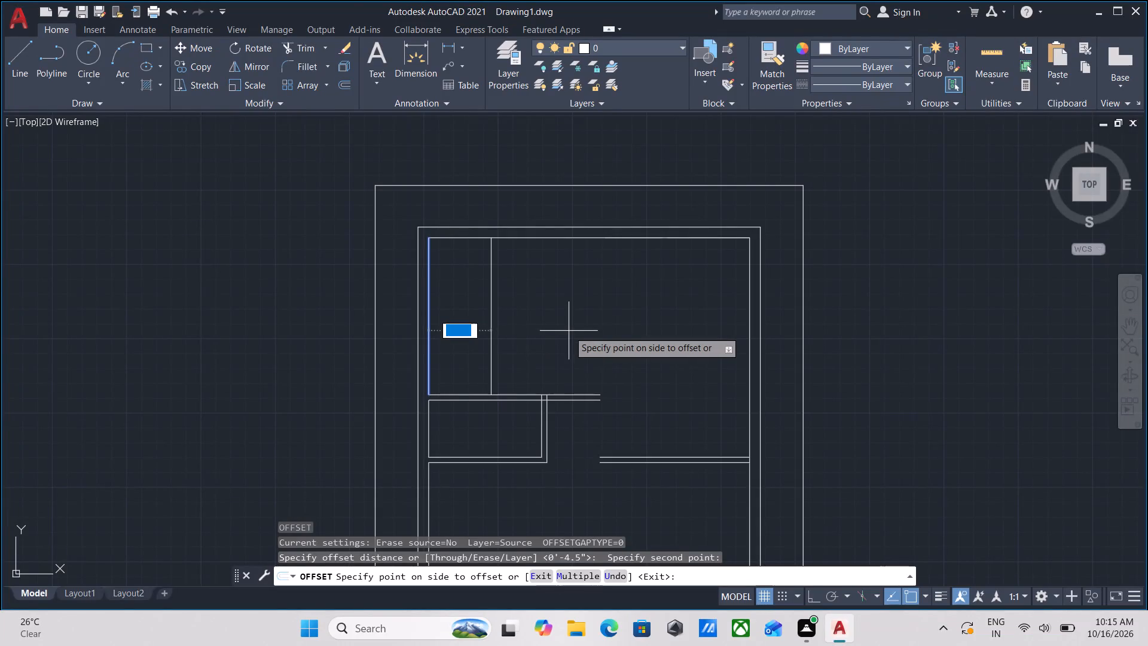
{"action": "type", "text": "12"}
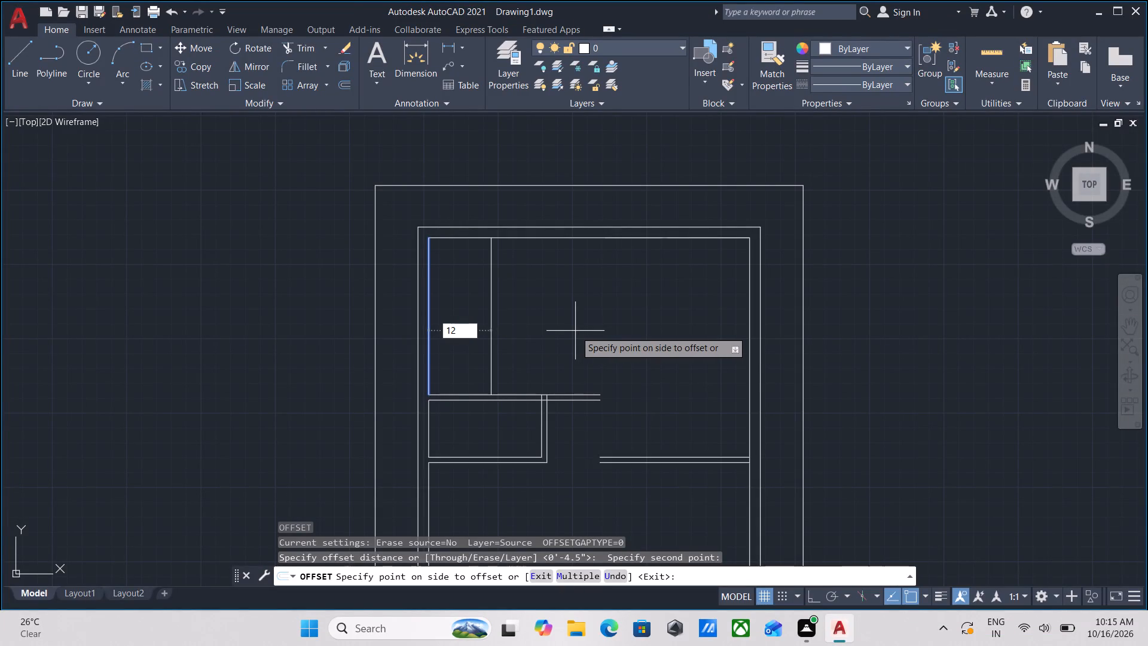
{"action": "key", "text": "apostrophe"}
{"action": "key", "text": "1"}
{"action": "key", "text": "Return"}
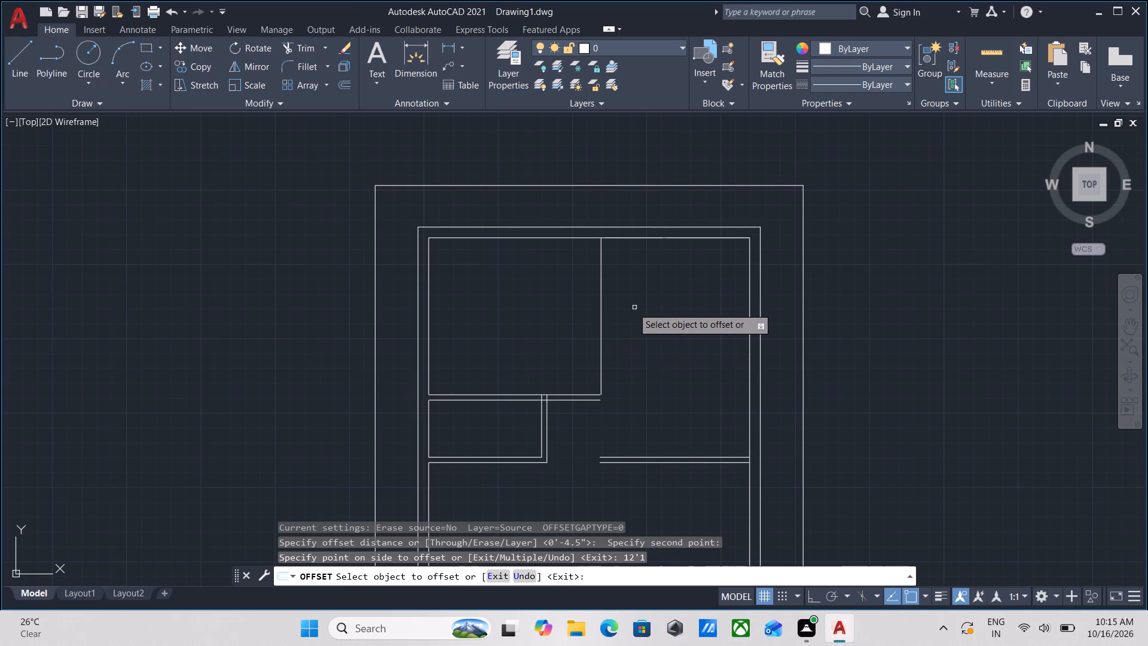
Offset the new vertical partition line by 4.5 to the right to form the wall's thickness.
{"action": "left_click", "coordinate": [599, 323]}
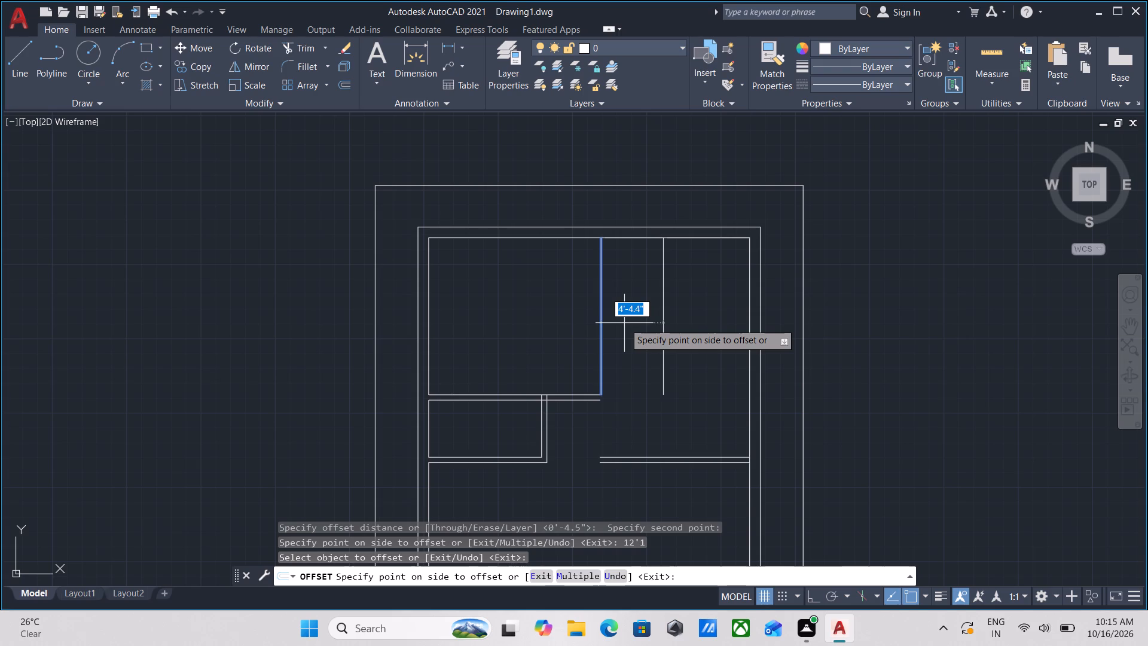
{"action": "key", "text": "4"}
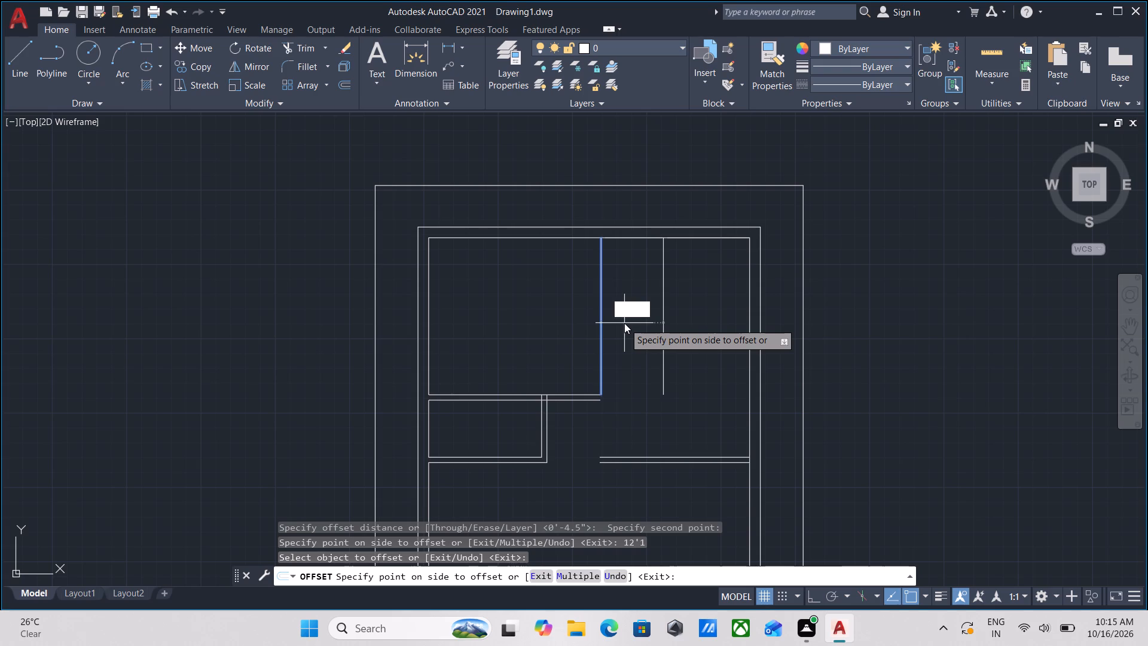
{"action": "key", "text": "period"}
{"action": "key", "text": "5"}
{"action": "key", "text": "Return"}
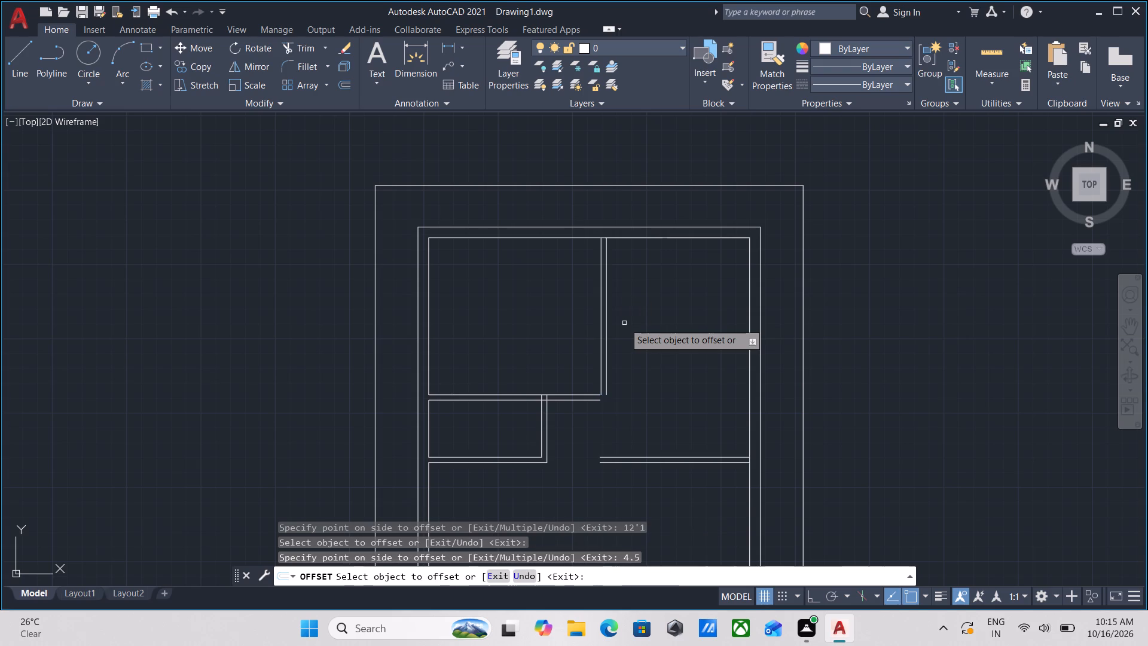
{"action": "scroll", "coordinate": [651, 235], "scroll_direction": "up", "scroll_amount": 1}
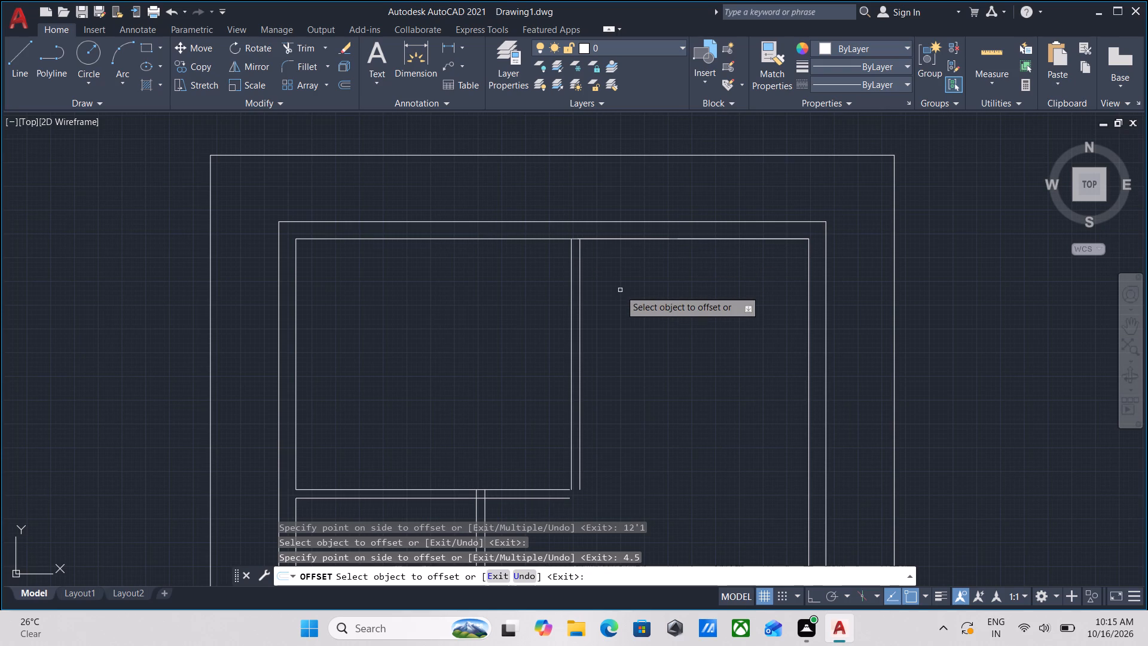
{"action": "middle_click_drag", "start_coordinate": [621, 299], "coordinate": [603, 303]}
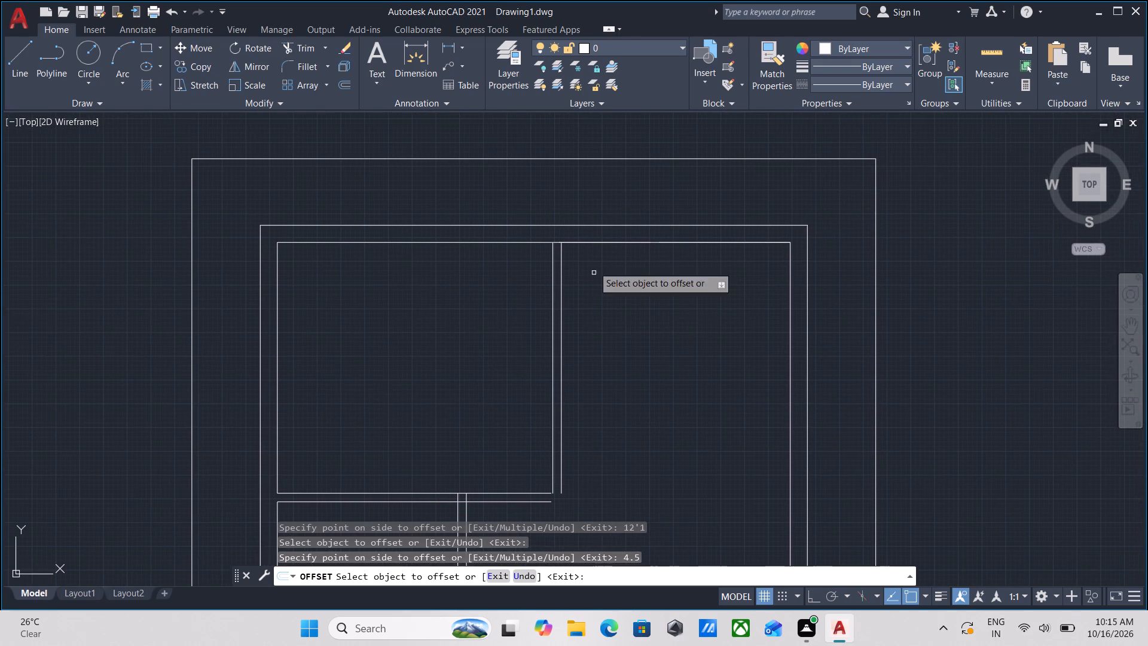
{"action": "middle_click_drag", "start_coordinate": [593, 266], "coordinate": [571, 310]}
{"action": "scroll", "coordinate": [560, 306], "scroll_direction": "up", "scroll_amount": 2}
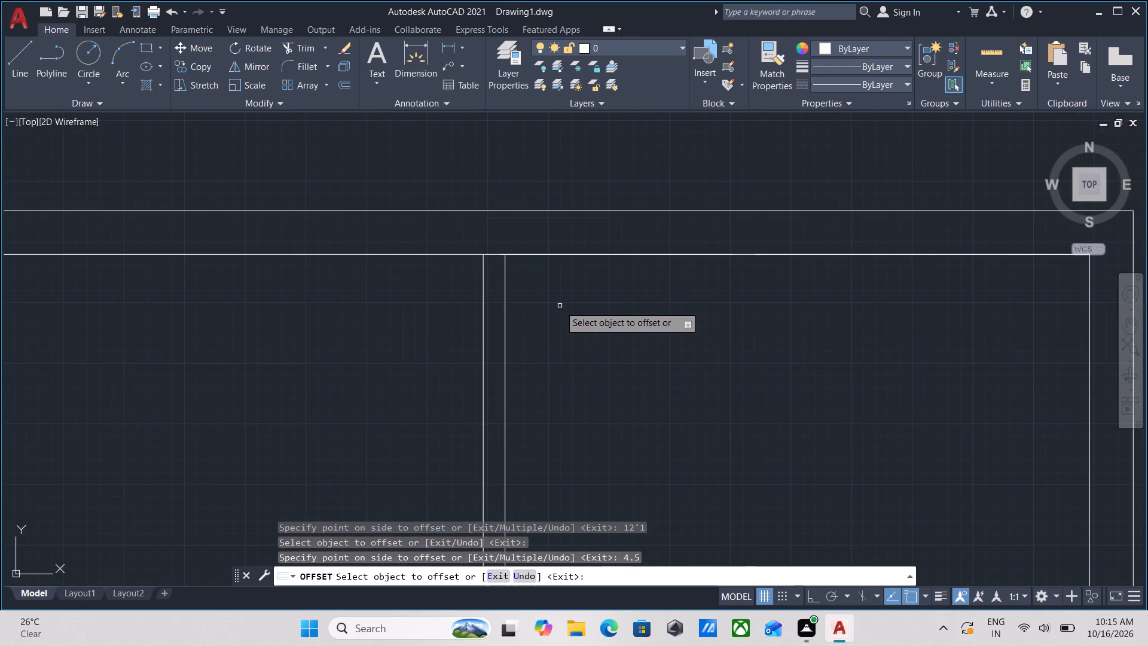
Offset the right line of the new vertical partition by 4' toward the plan's right side.
{"action": "key", "text": "Escape"}
{"action": "middle_click_drag", "start_coordinate": [559, 304], "coordinate": [551, 338]}
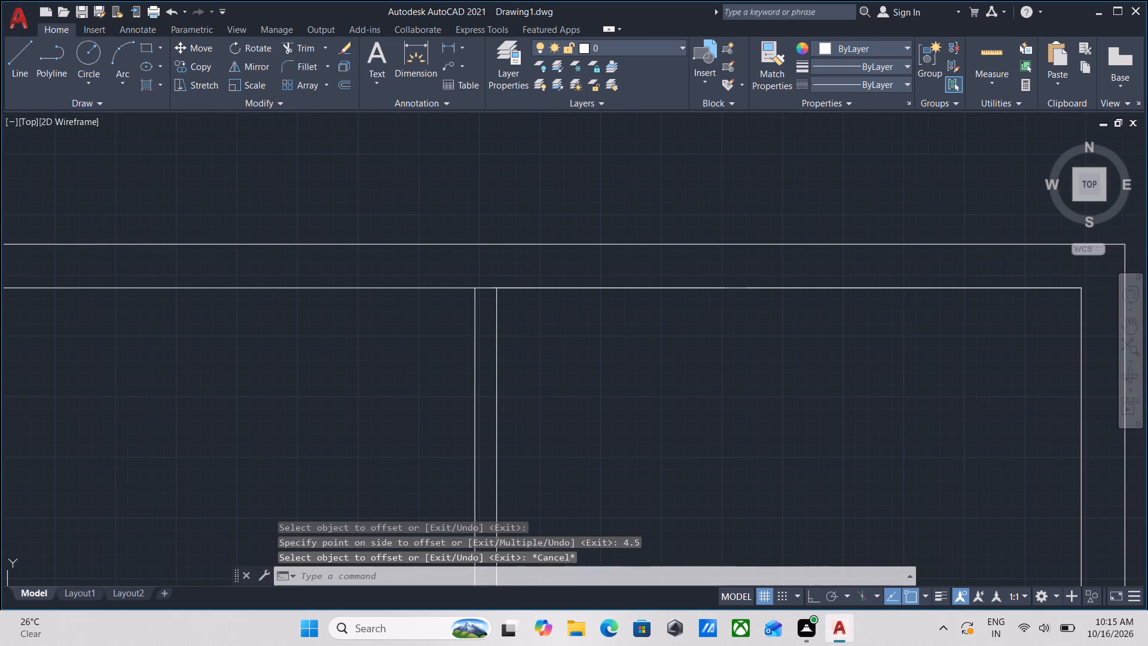
{"action": "left_click", "coordinate": [510, 372]}
{"action": "left_click", "coordinate": [490, 343]}
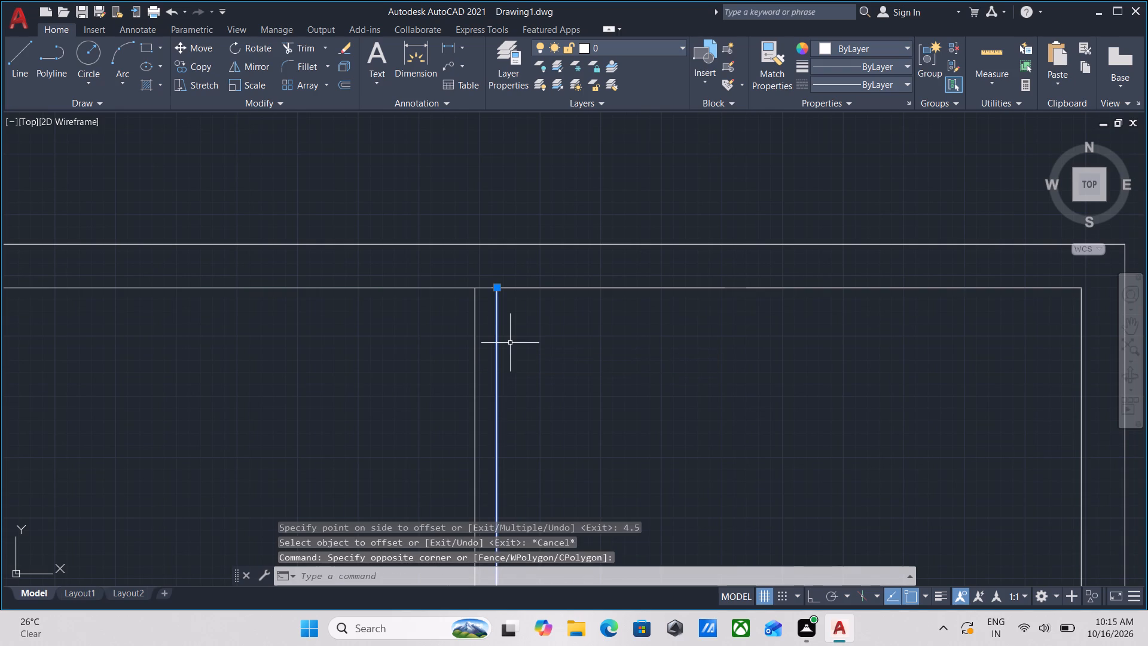
{"action": "key", "text": "o"}
{"action": "key", "text": "Return"}
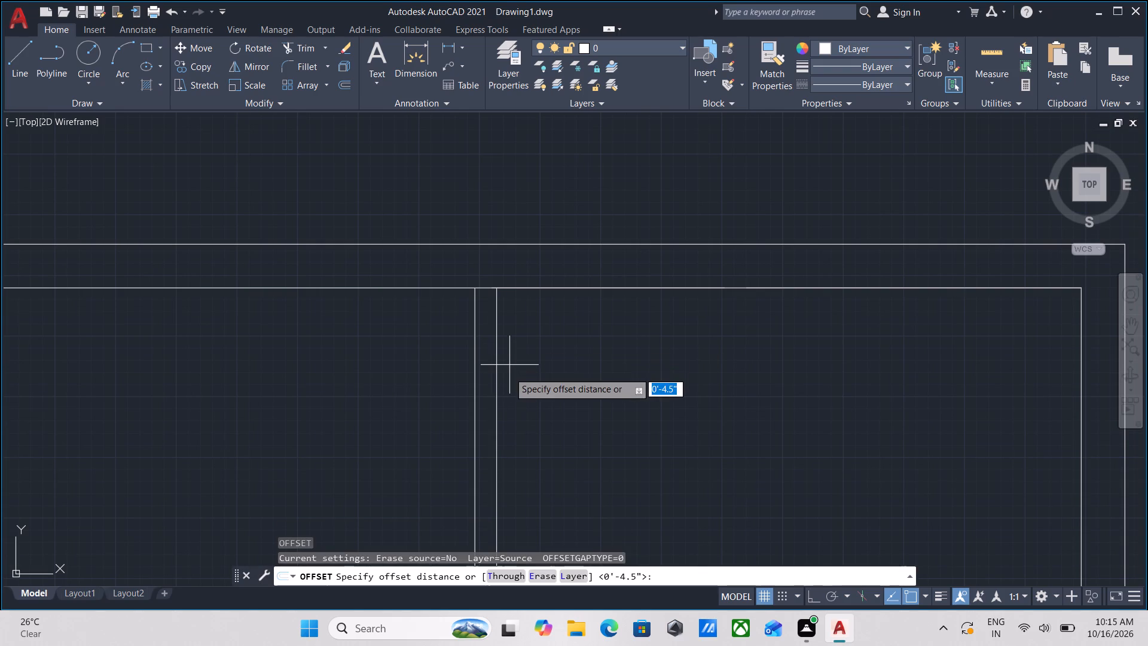
{"action": "left_click", "coordinate": [500, 394]}
{"action": "left_click", "coordinate": [601, 395]}
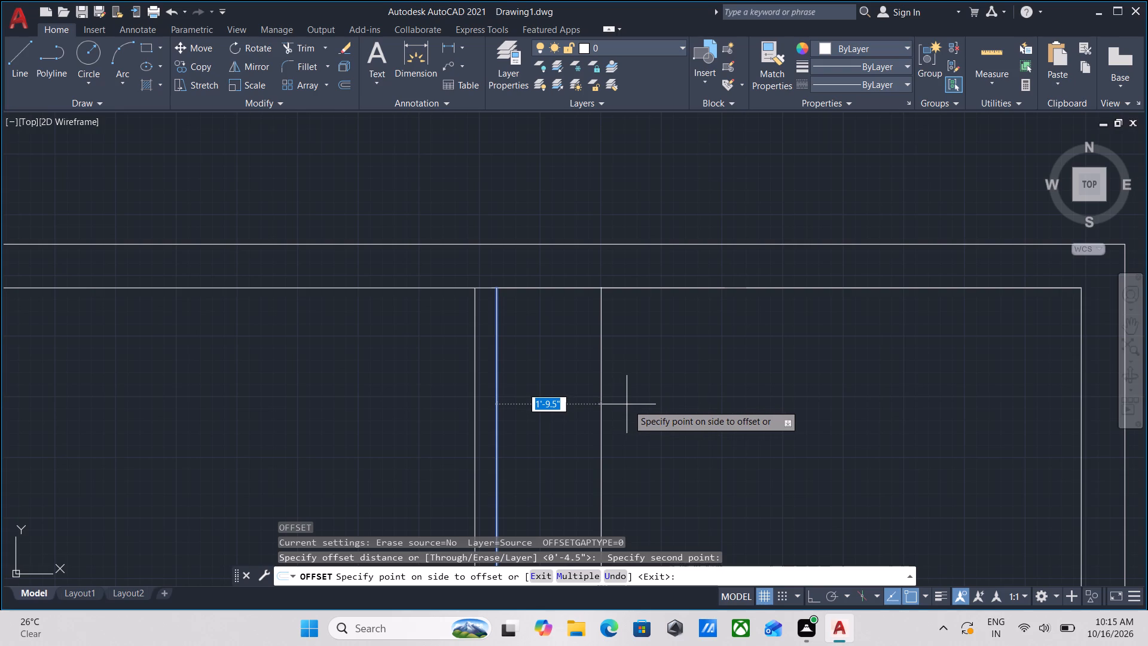
{"action": "key", "text": "4"}
{"action": "key", "text": "apostrophe"}
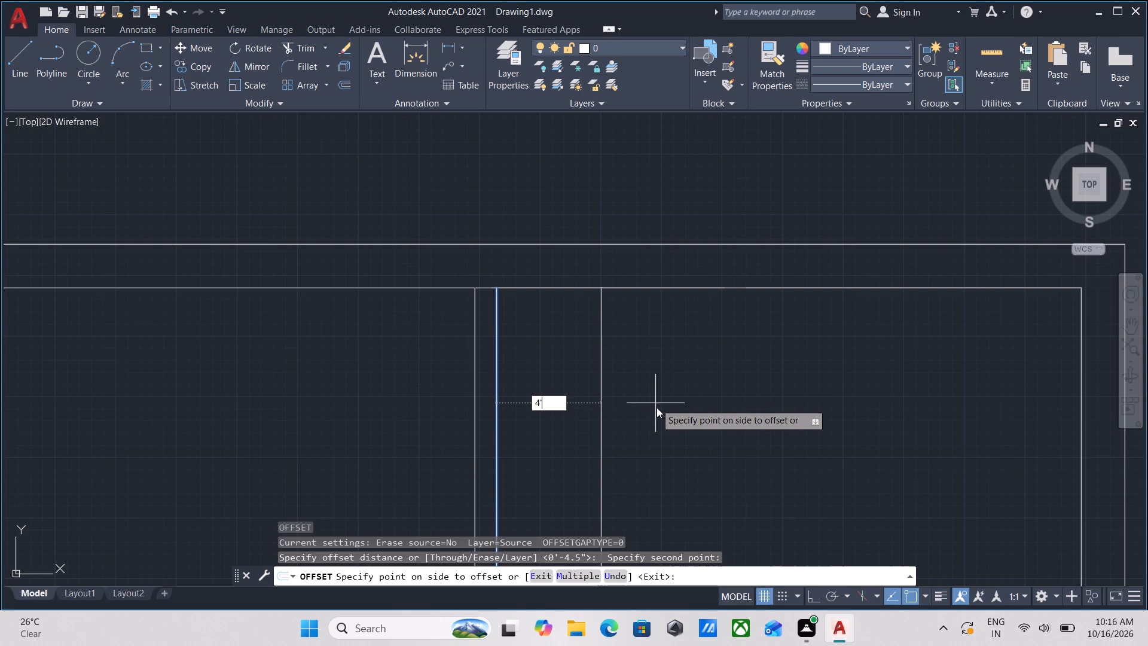
{"action": "key", "text": "Return"}
{"action": "middle_click_drag", "start_coordinate": [661, 399], "coordinate": [558, 292]}
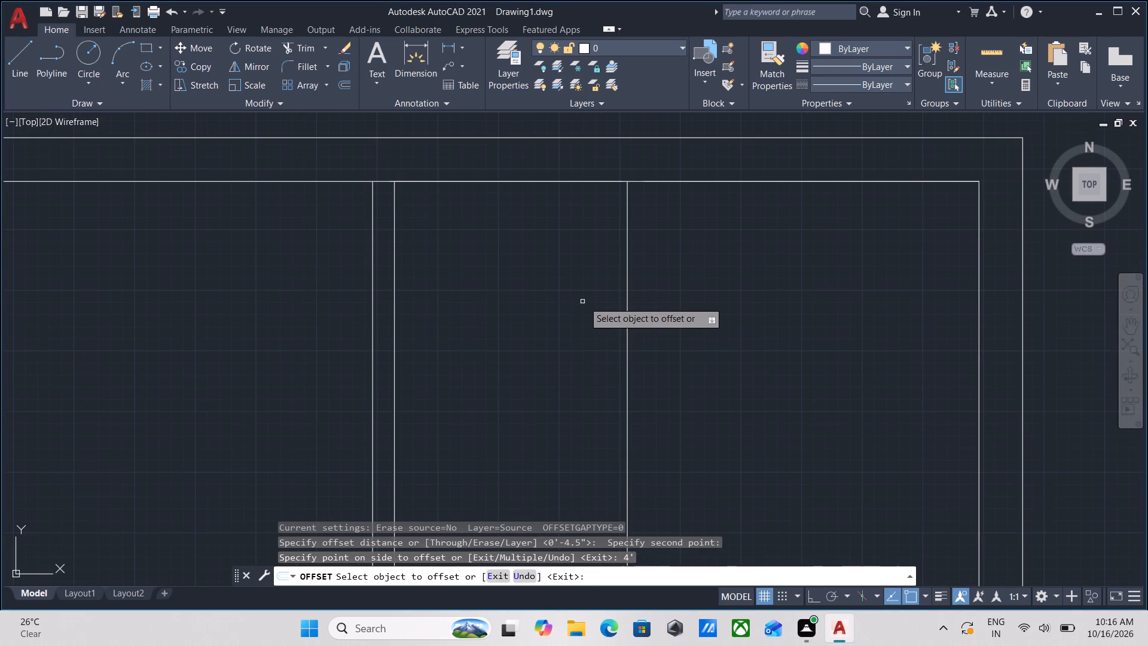
Offset the second partition's vertical line by 4.5" to the right to form the wall's thickness.
{"action": "left_click", "coordinate": [627, 300]}
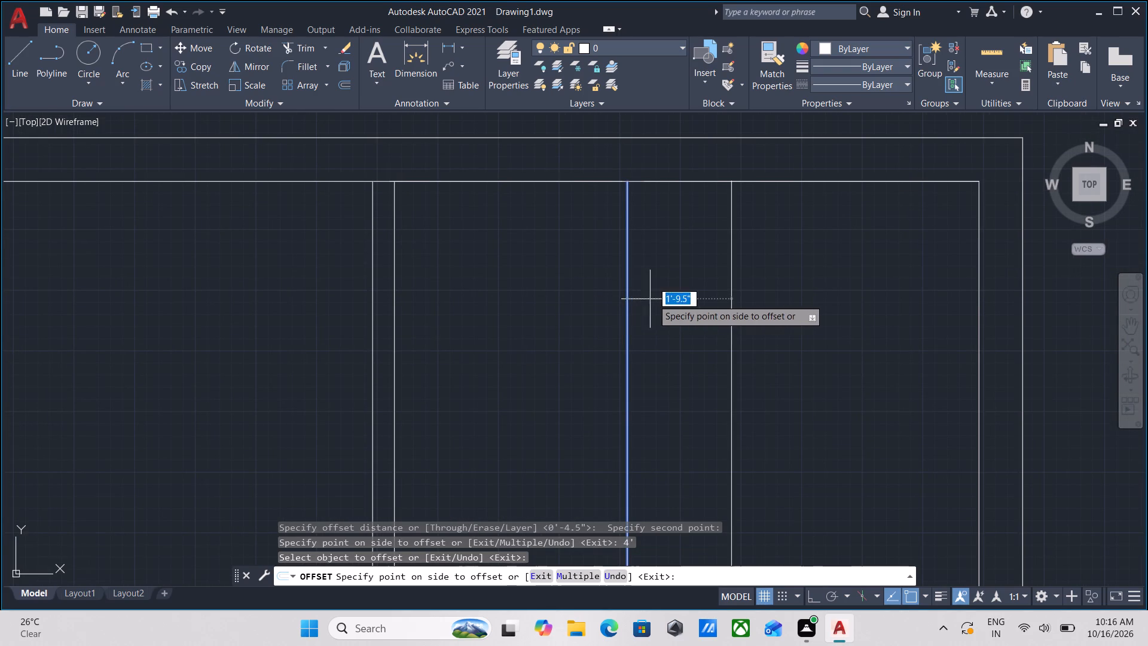
{"action": "type", "text": "4.5"}
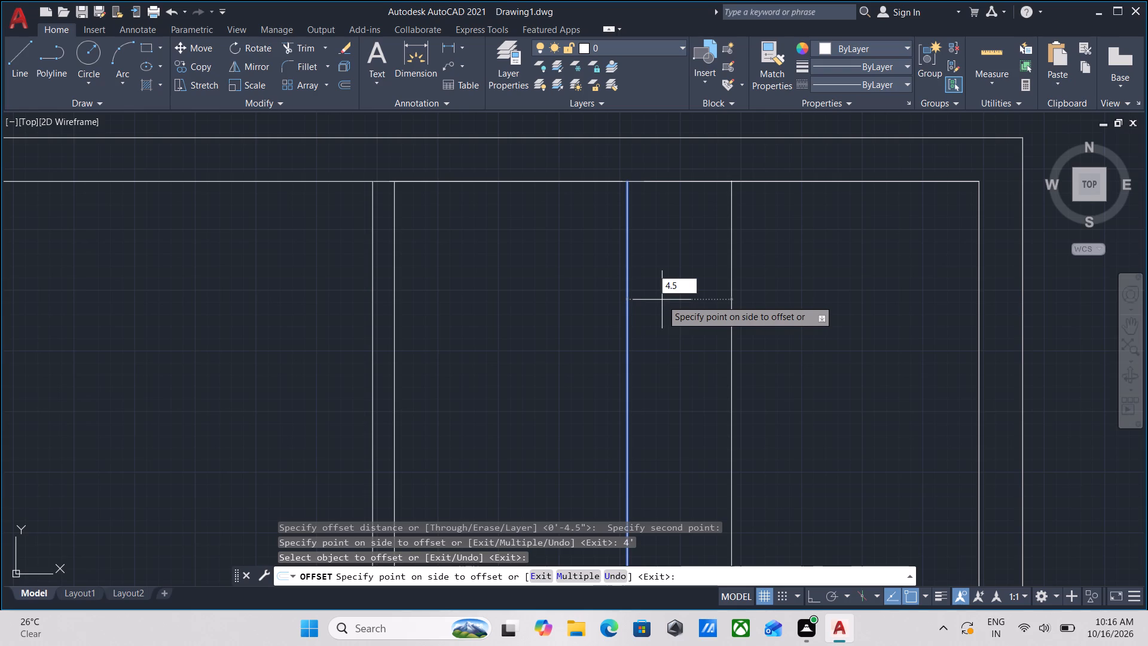
{"action": "key", "text": "shift+quotedbl"}
{"action": "key", "text": "Return"}
{"action": "scroll", "coordinate": [662, 300], "scroll_direction": "down", "scroll_amount": 2}
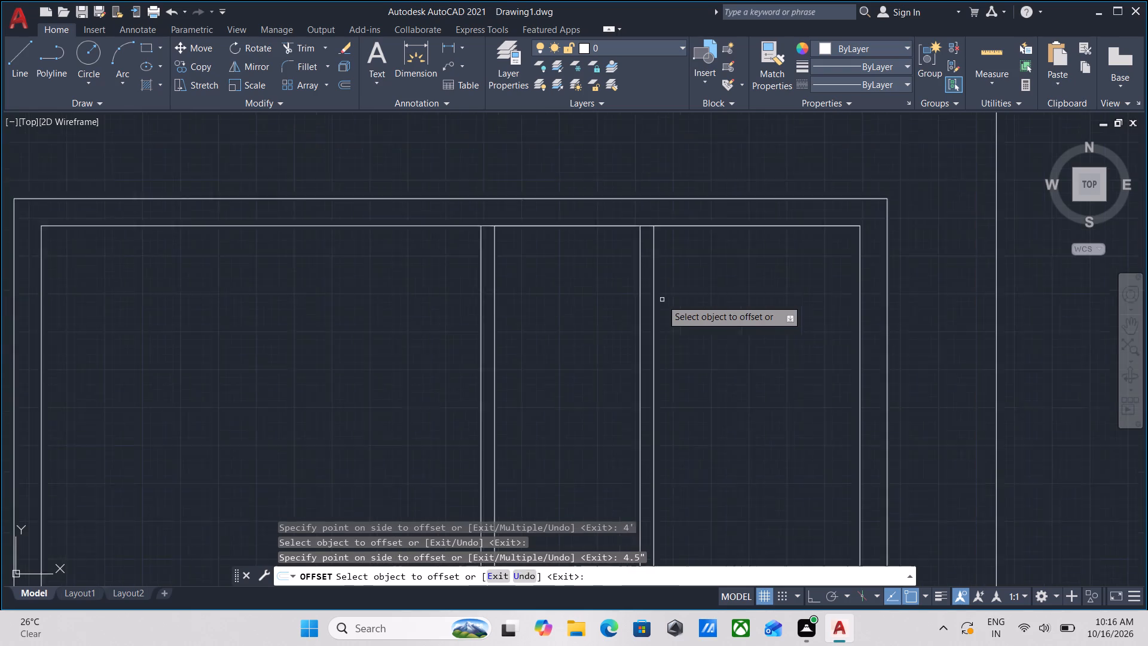
{"action": "middle_click_drag", "start_coordinate": [662, 300], "coordinate": [660, 282]}
{"action": "scroll", "coordinate": [663, 272], "scroll_direction": "up", "scroll_amount": 2}
{"action": "key", "text": "Escape"}
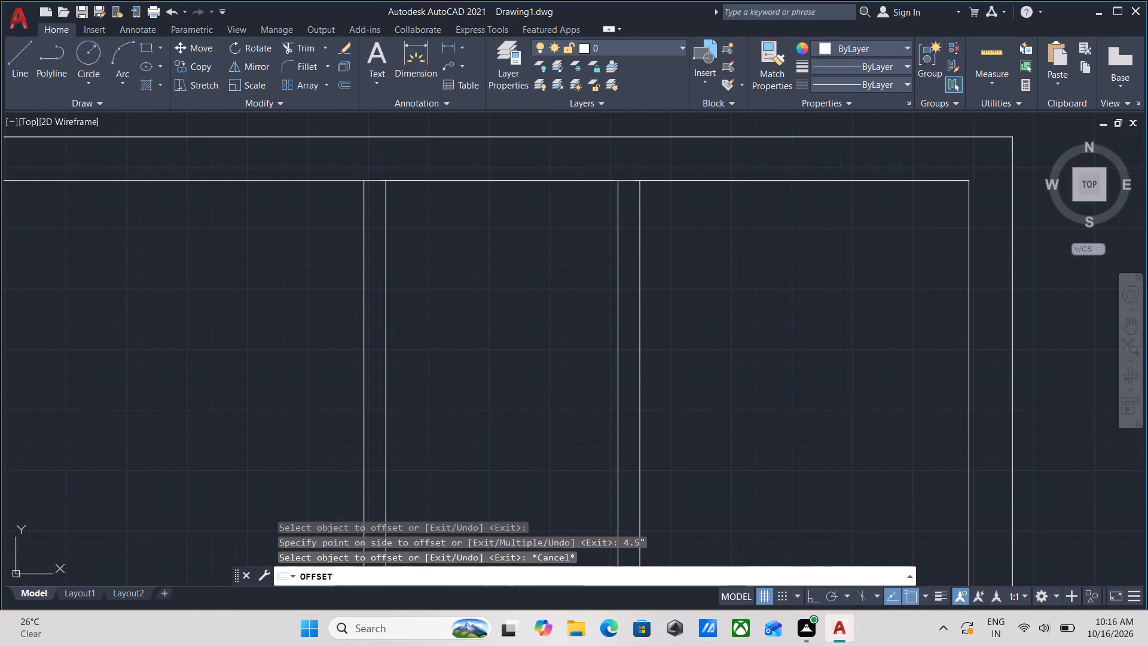
Trim the top outer wall's inner line between the two faces of each of the two vertical partitions.
{"action": "type", "text": "tr"}
{"action": "key", "text": "Return"}
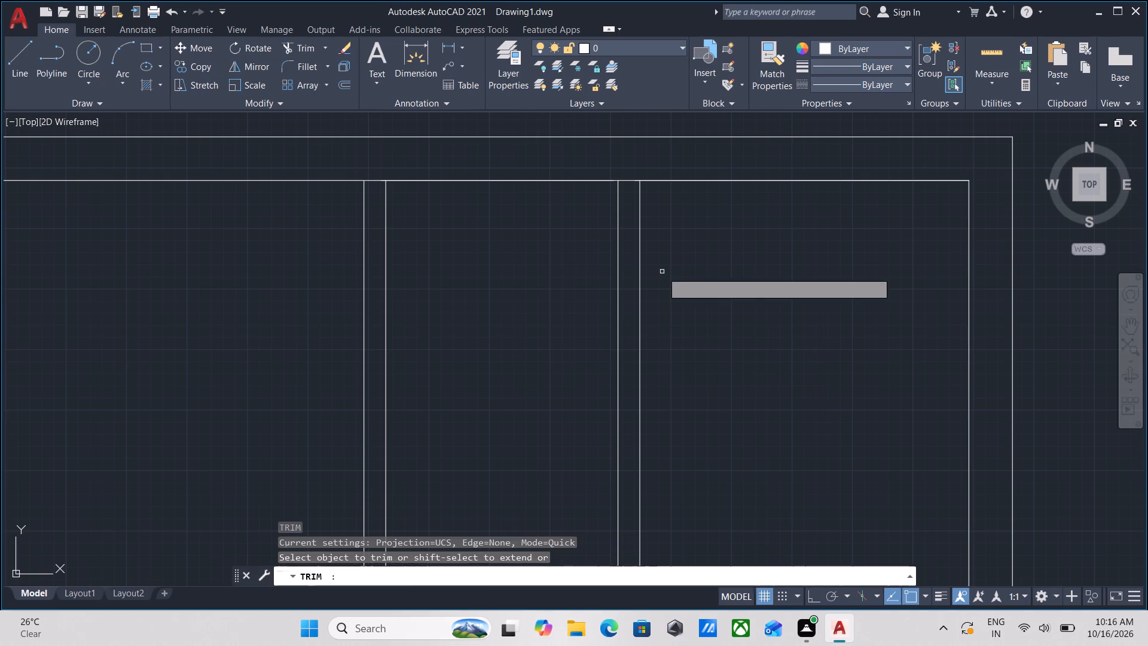
{"action": "middle_click_drag", "start_coordinate": [662, 272], "coordinate": [687, 444]}
{"action": "scroll", "coordinate": [645, 354], "scroll_direction": "up", "scroll_amount": 3}
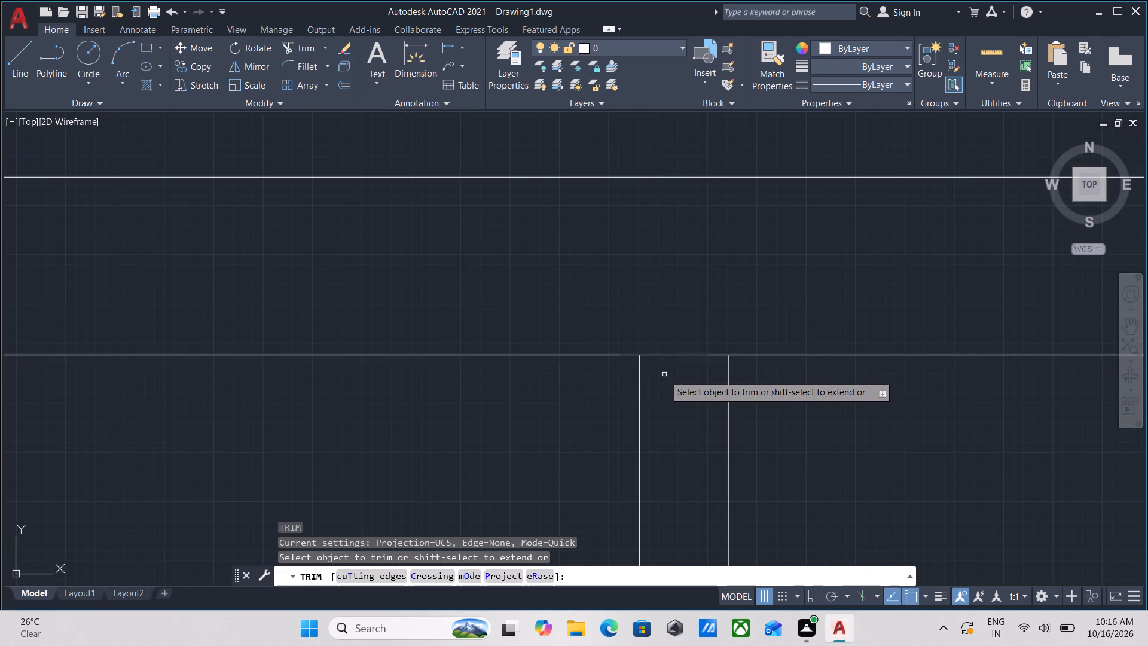
{"action": "left_click", "coordinate": [664, 375]}
{"action": "left_click", "coordinate": [667, 327]}
{"action": "scroll", "coordinate": [537, 498], "scroll_direction": "down", "scroll_amount": 2}
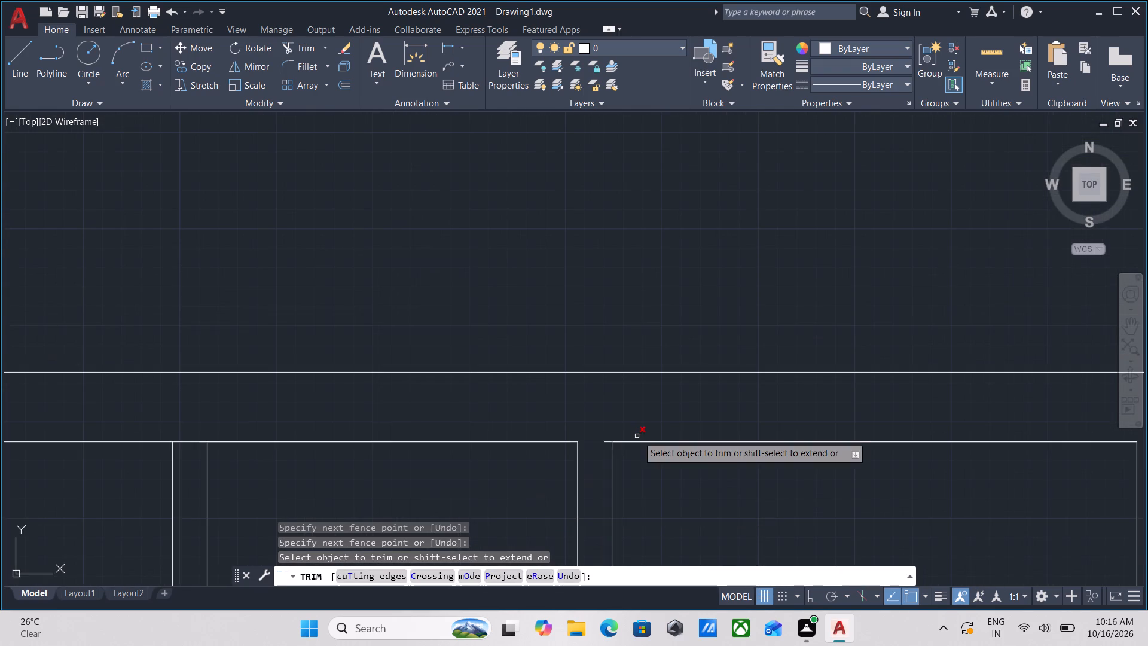
{"action": "scroll", "coordinate": [637, 436], "scroll_direction": "up", "scroll_amount": 3}
{"action": "scroll", "coordinate": [576, 461], "scroll_direction": "up", "scroll_amount": 2}
{"action": "left_click", "coordinate": [437, 484]}
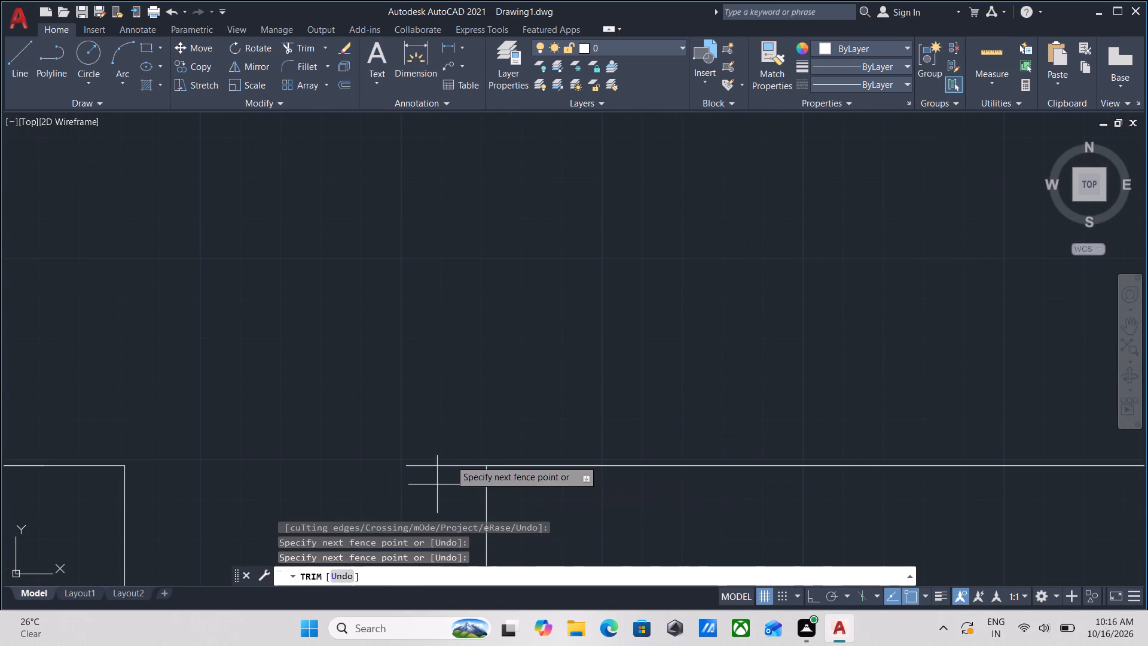
{"action": "left_click", "coordinate": [453, 428]}
{"action": "scroll", "coordinate": [453, 428], "scroll_direction": "down", "scroll_amount": 3}
{"action": "scroll", "coordinate": [350, 487], "scroll_direction": "down", "scroll_amount": 2}
{"action": "middle_click_drag", "start_coordinate": [292, 500], "coordinate": [411, 411]}
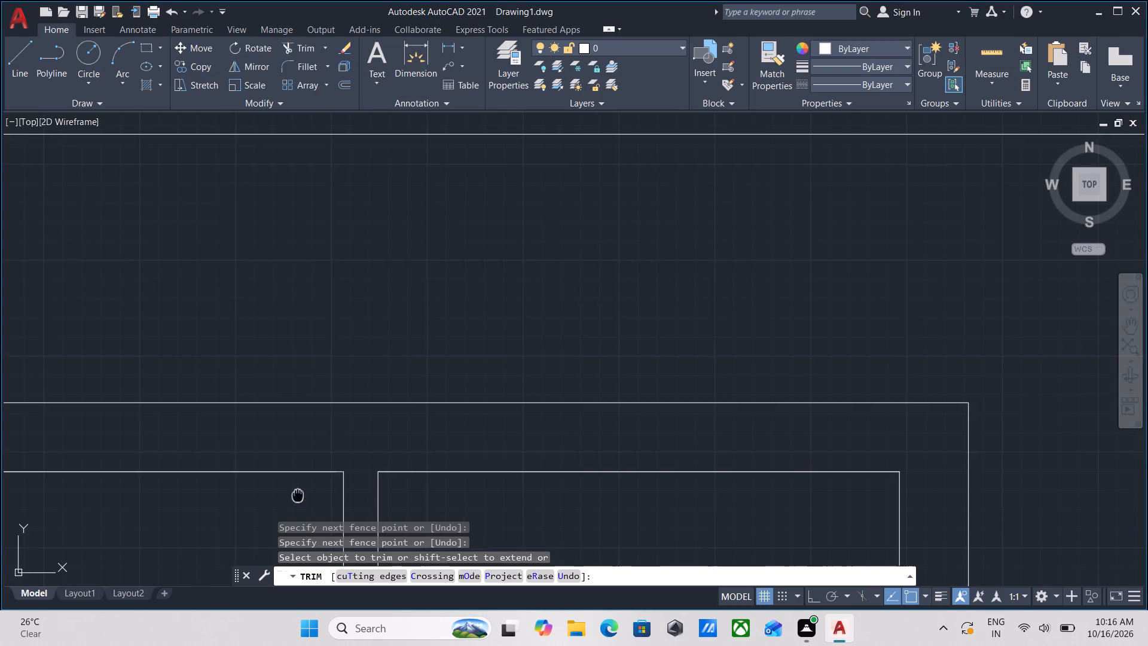
{"action": "middle_click_drag", "start_coordinate": [411, 411], "coordinate": [587, 357]}
{"action": "middle_click_drag", "start_coordinate": [382, 384], "coordinate": [490, 386]}
{"action": "scroll", "coordinate": [344, 352], "scroll_direction": "up", "scroll_amount": 2}
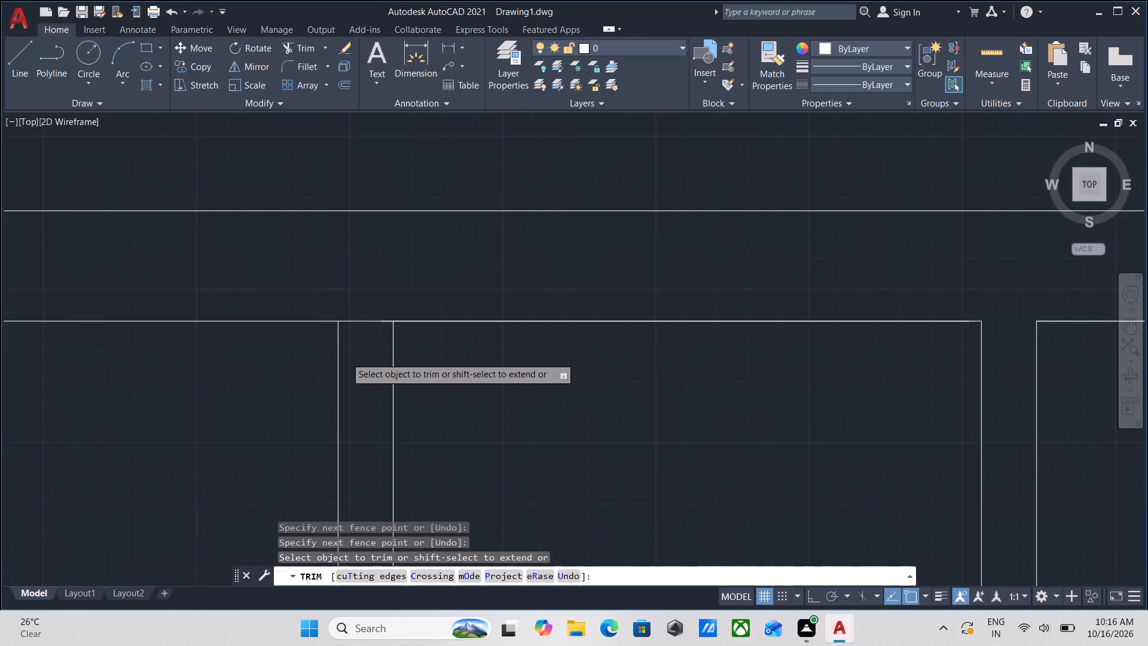
{"action": "left_click_drag", "start_coordinate": [362, 327], "coordinate": [367, 313]}
{"action": "left_click", "coordinate": [366, 254]}
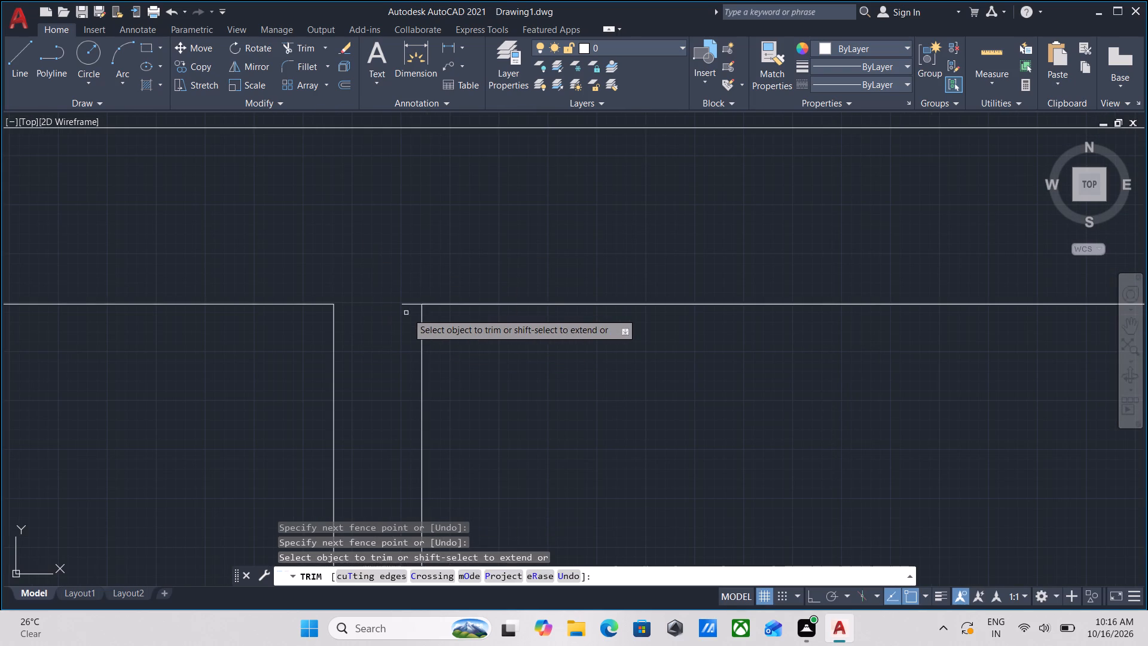
{"action": "left_click", "coordinate": [408, 313]}
{"action": "left_click", "coordinate": [412, 275]}
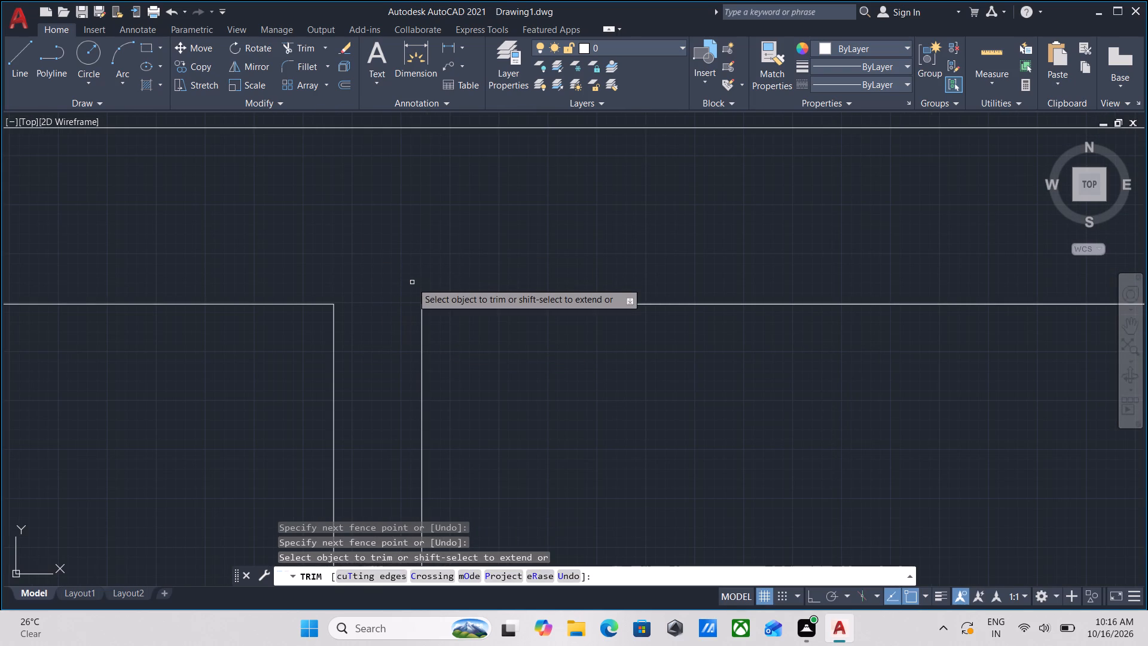
{"action": "key", "text": "Escape"}
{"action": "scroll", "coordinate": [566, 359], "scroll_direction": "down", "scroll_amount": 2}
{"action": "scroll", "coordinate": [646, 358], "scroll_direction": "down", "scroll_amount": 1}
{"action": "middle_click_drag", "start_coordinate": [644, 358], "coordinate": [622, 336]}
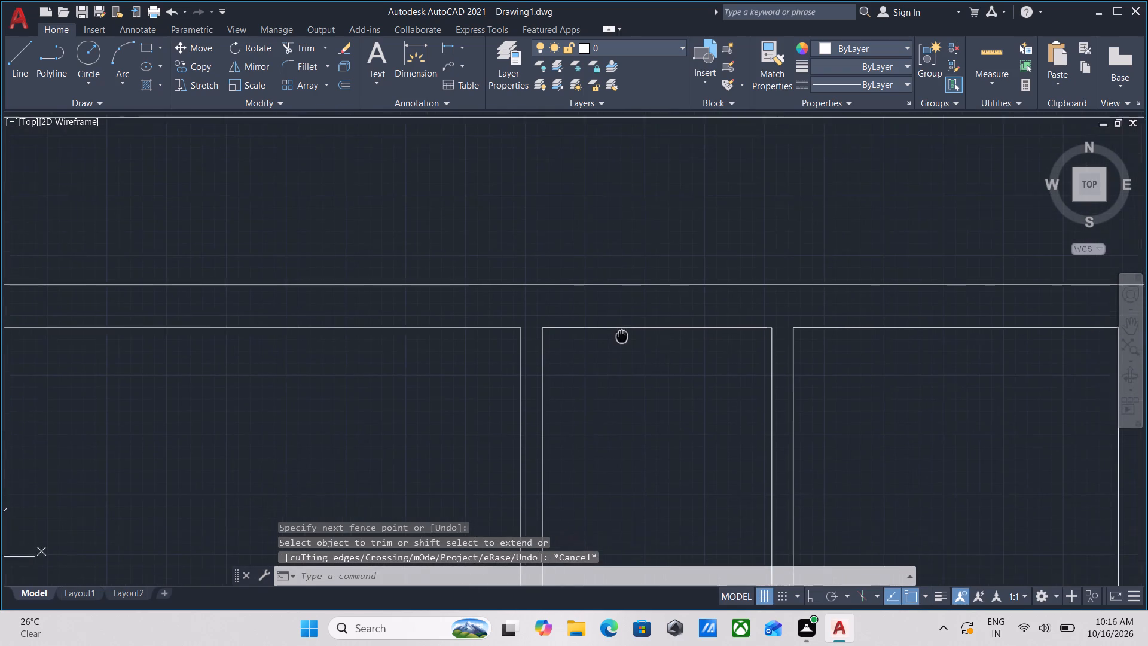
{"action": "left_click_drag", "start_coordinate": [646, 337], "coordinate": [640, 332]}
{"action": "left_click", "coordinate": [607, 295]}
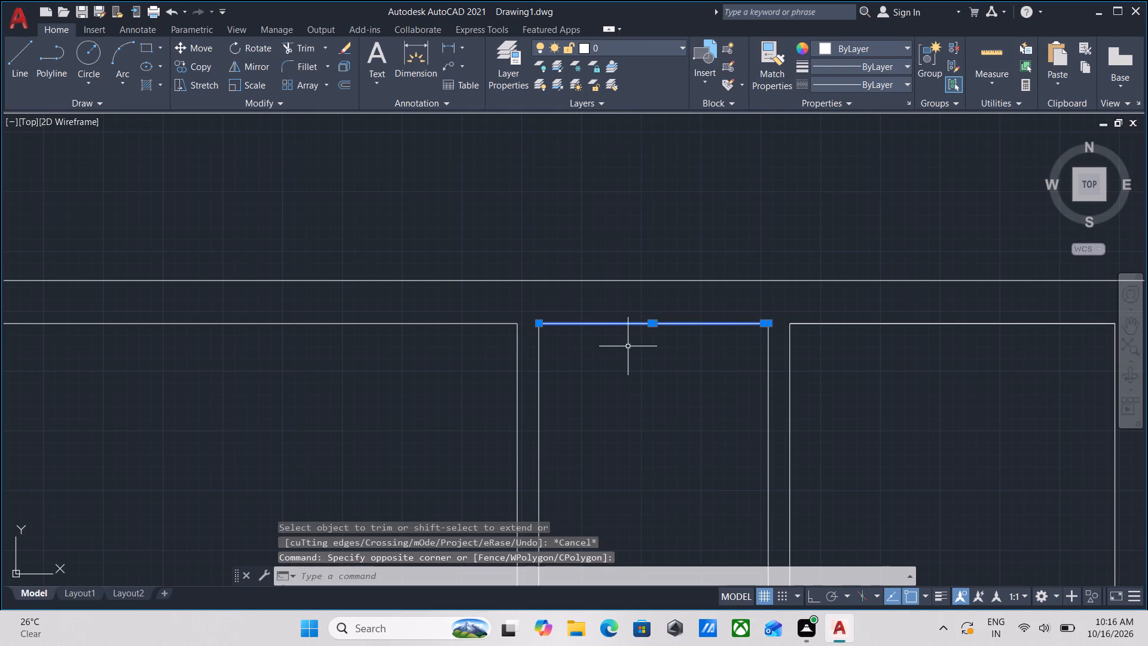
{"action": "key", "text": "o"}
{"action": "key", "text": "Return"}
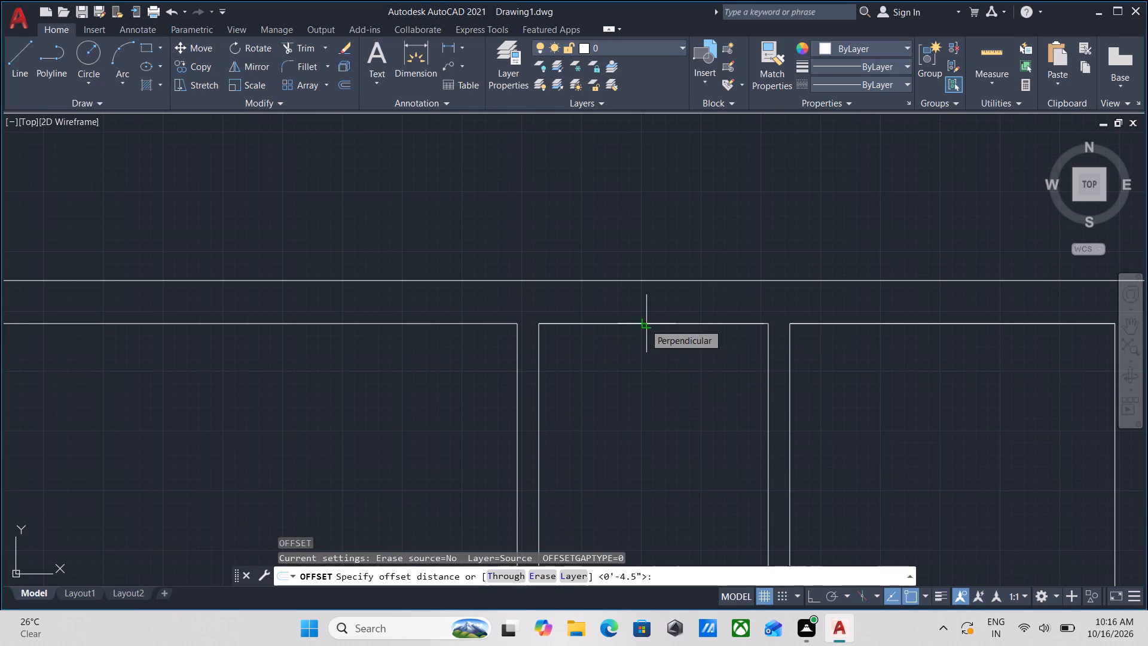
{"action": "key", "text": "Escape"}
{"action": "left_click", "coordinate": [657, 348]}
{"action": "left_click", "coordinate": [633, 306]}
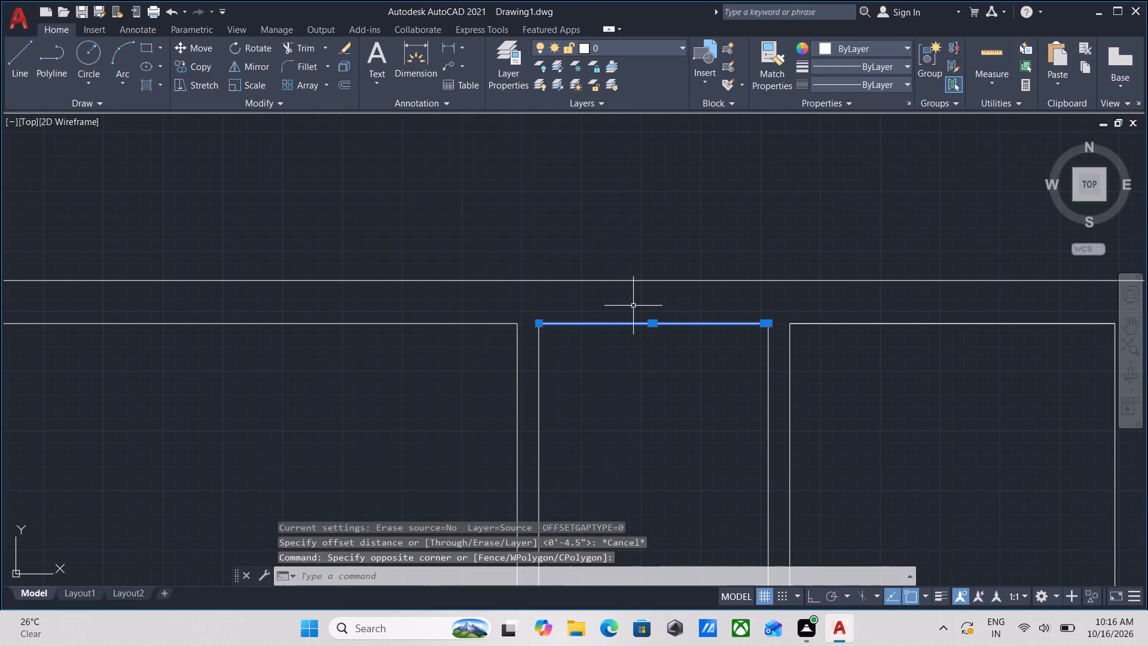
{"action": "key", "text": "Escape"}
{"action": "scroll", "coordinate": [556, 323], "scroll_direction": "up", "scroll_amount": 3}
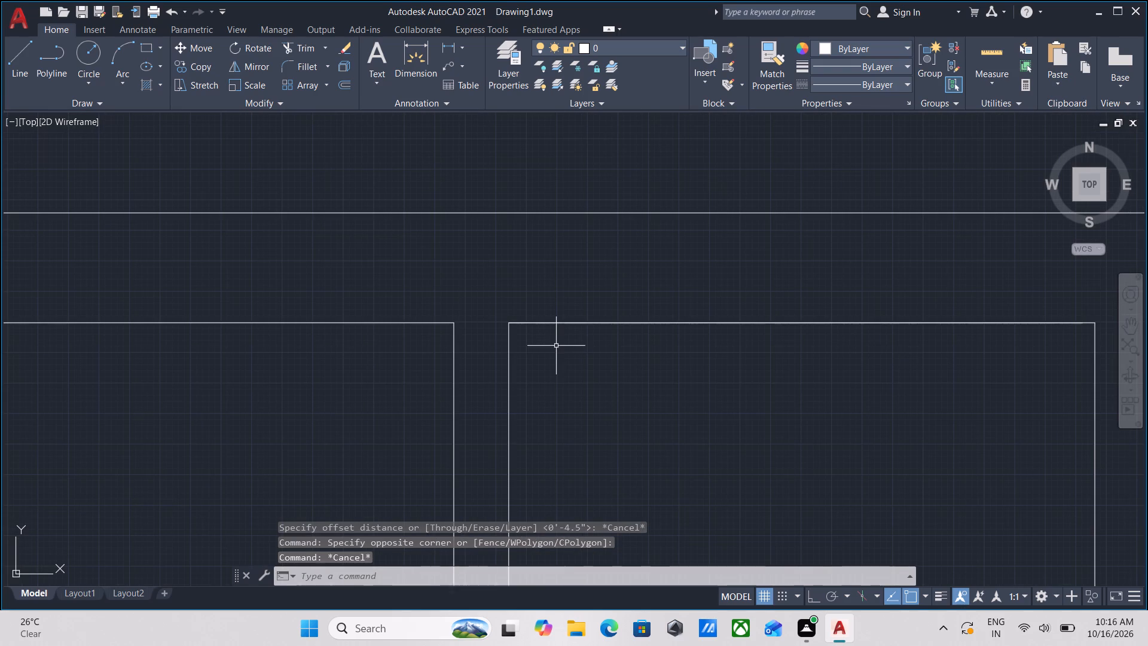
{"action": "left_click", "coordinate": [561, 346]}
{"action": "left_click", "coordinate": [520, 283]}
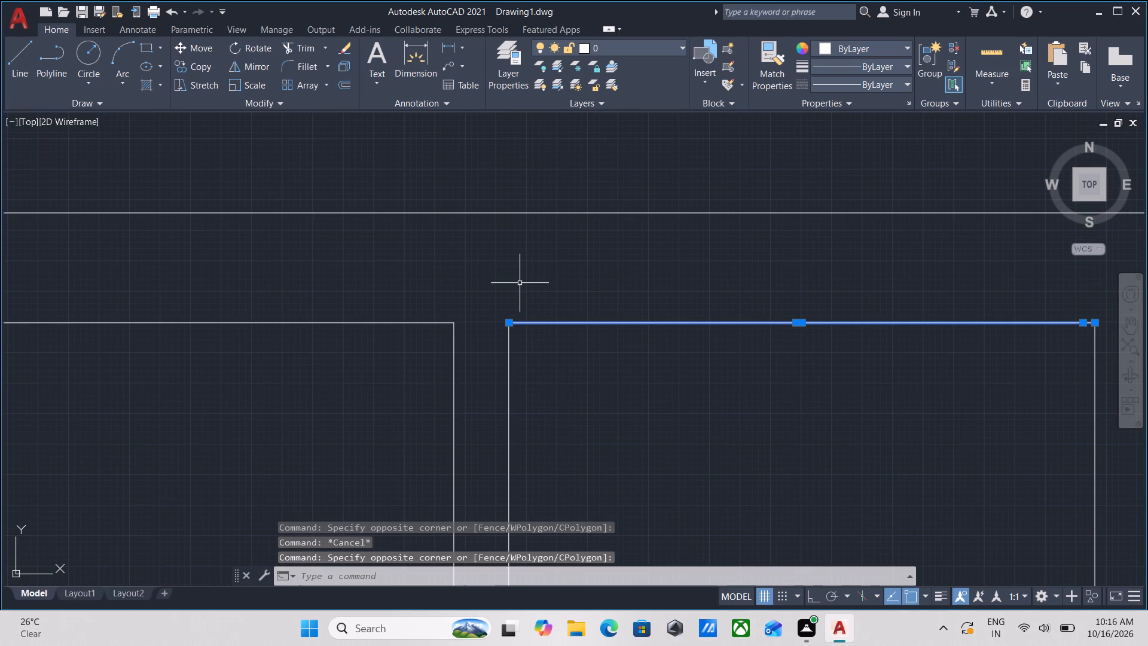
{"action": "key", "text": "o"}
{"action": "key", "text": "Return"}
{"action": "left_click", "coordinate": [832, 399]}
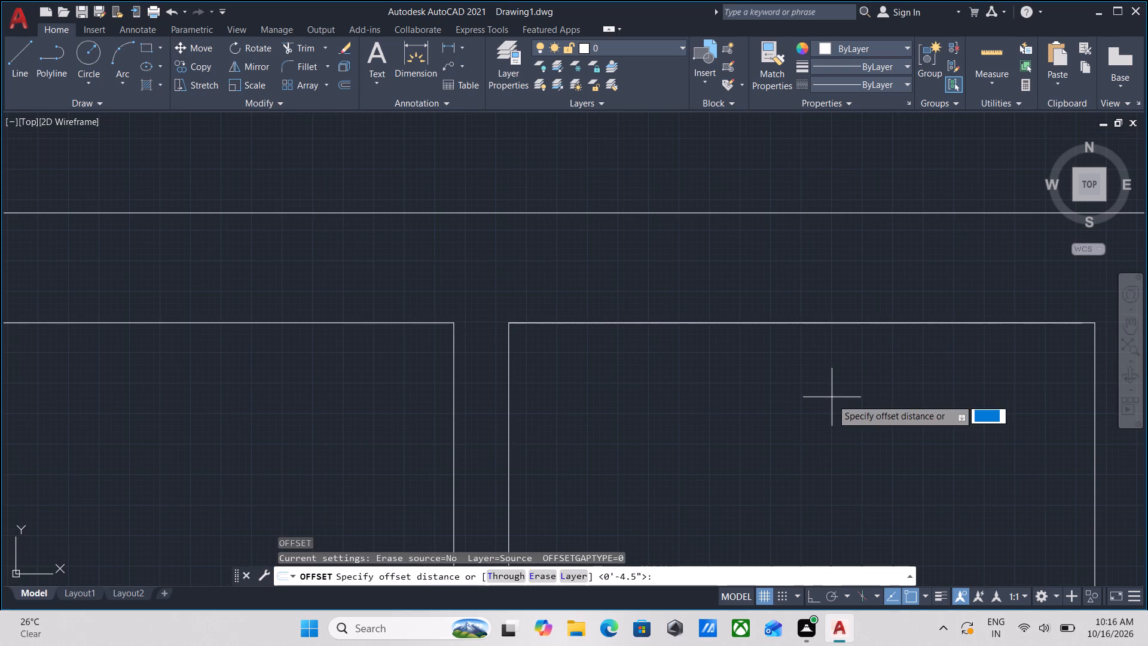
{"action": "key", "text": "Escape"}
Offset the narrow middle room's top inner wall line by 3' downward between the two vertical partitions.
{"action": "scroll", "coordinate": [824, 351], "scroll_direction": "down", "scroll_amount": 4}
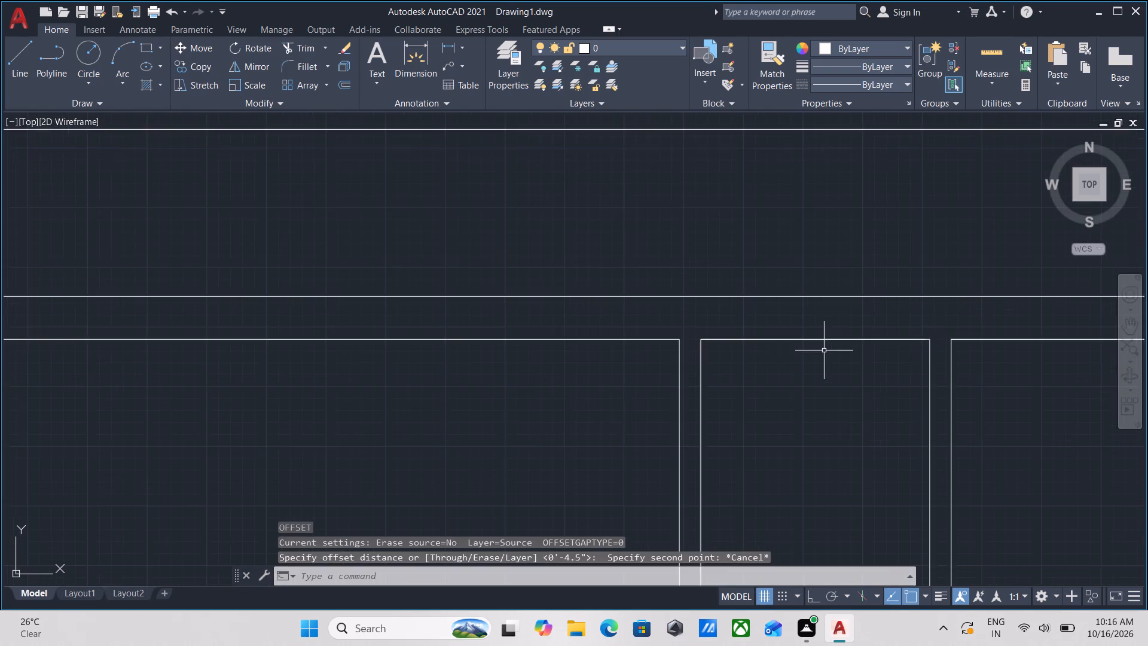
{"action": "middle_click_drag", "start_coordinate": [824, 351], "coordinate": [797, 322]}
{"action": "key", "text": "o"}
{"action": "key", "text": "Return"}
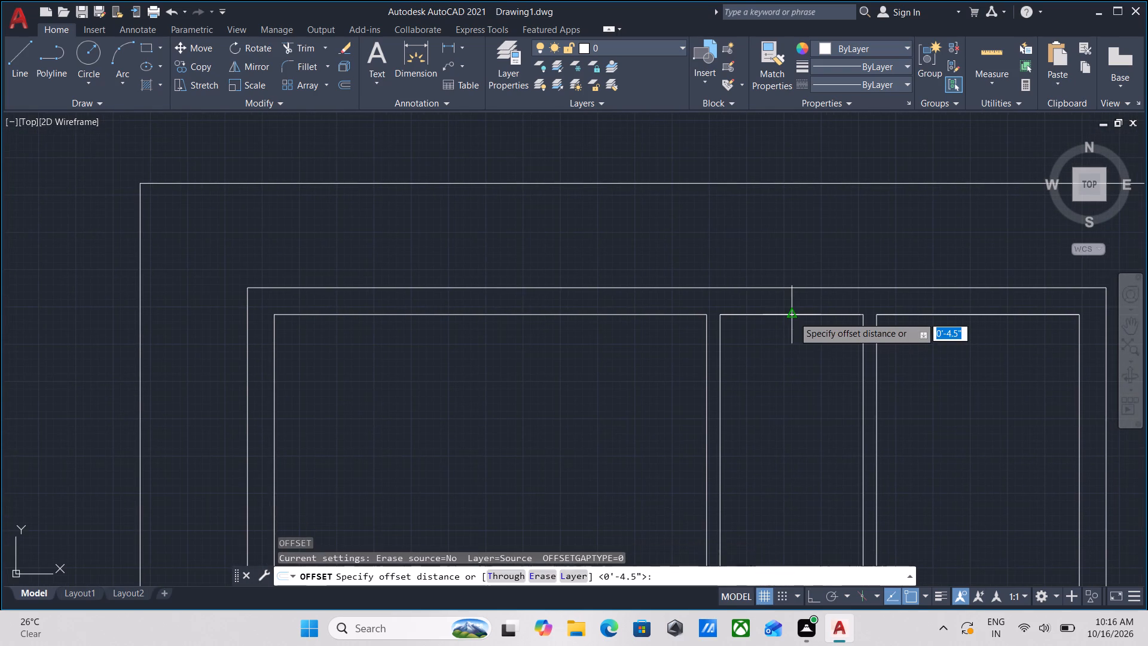
{"action": "left_click", "coordinate": [793, 316]}
{"action": "left_click", "coordinate": [789, 371]}
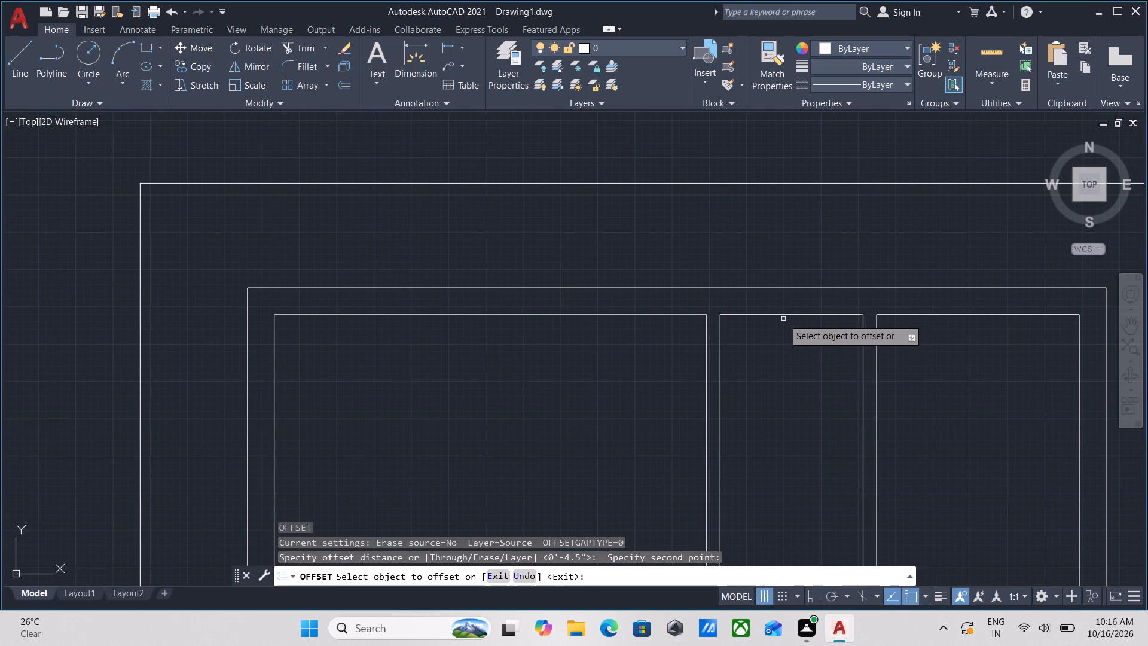
{"action": "left_click", "coordinate": [783, 313]}
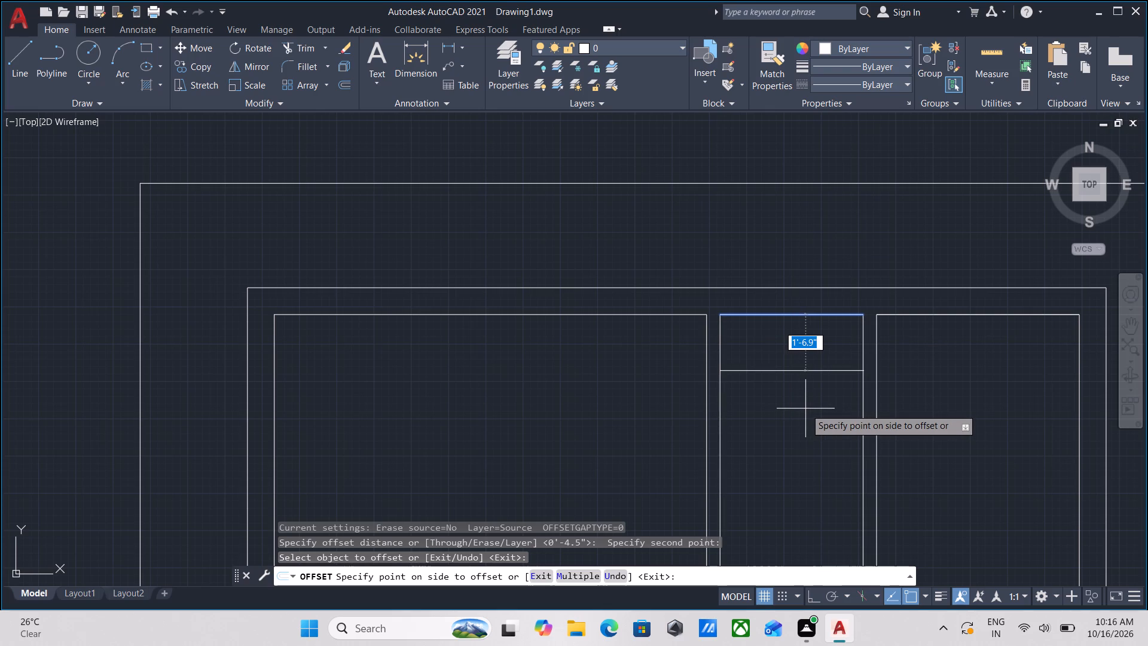
{"action": "type", "text": "3'"}
{"action": "key", "text": "Return"}
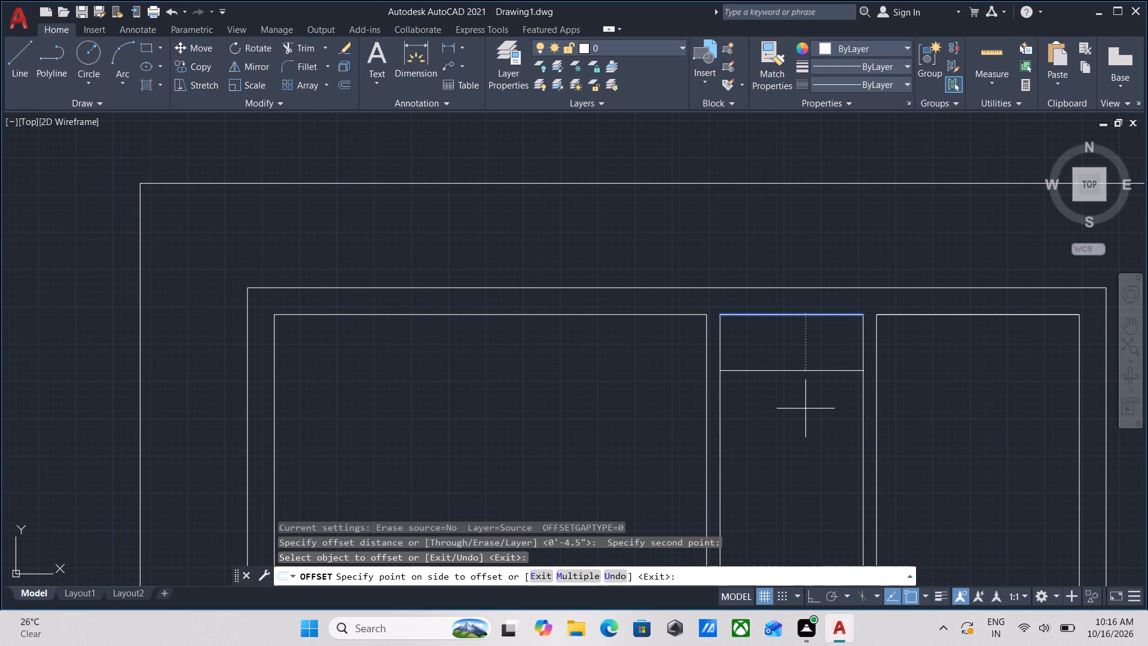
Offset the new horizontal line in the narrow middle room by 4.5 downward to form the wall's thickness.
{"action": "middle_click_drag", "start_coordinate": [816, 437], "coordinate": [749, 321]}
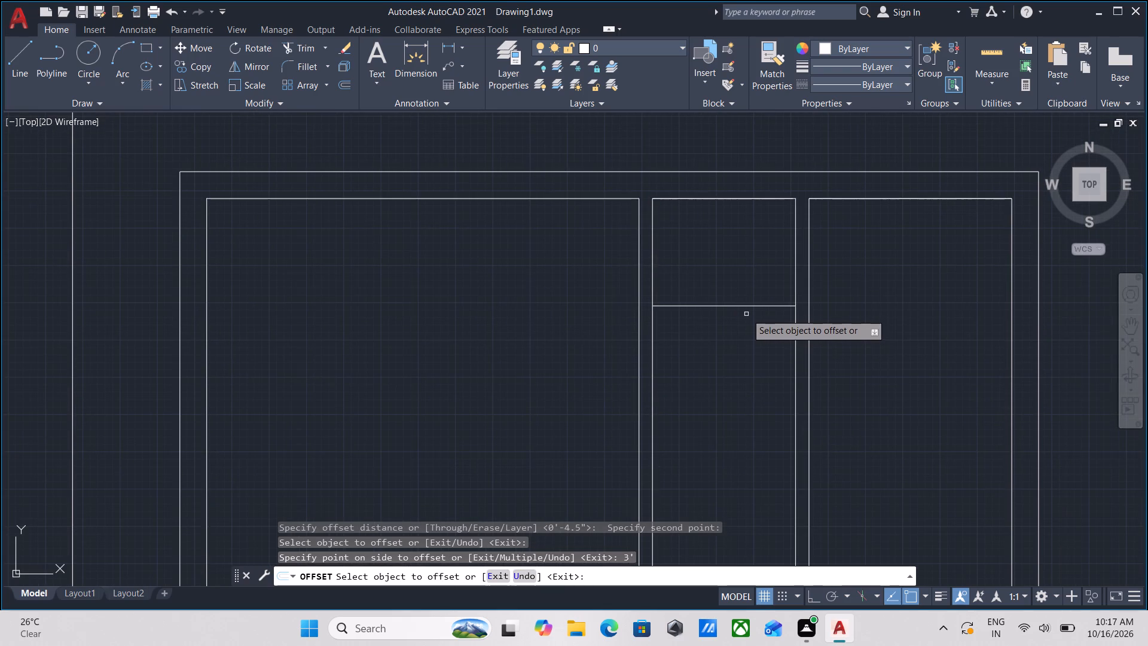
{"action": "left_click", "coordinate": [747, 304]}
{"action": "type", "text": "4.5"}
{"action": "key", "text": "Return"}
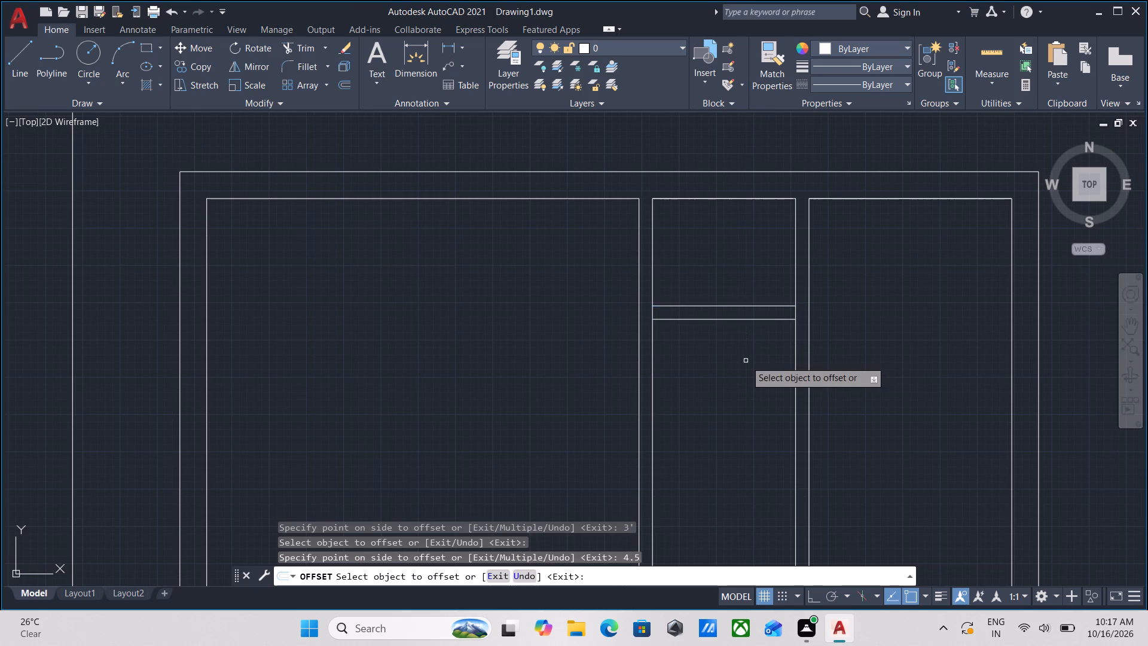
{"action": "scroll", "coordinate": [743, 361], "scroll_direction": "down", "scroll_amount": 3}
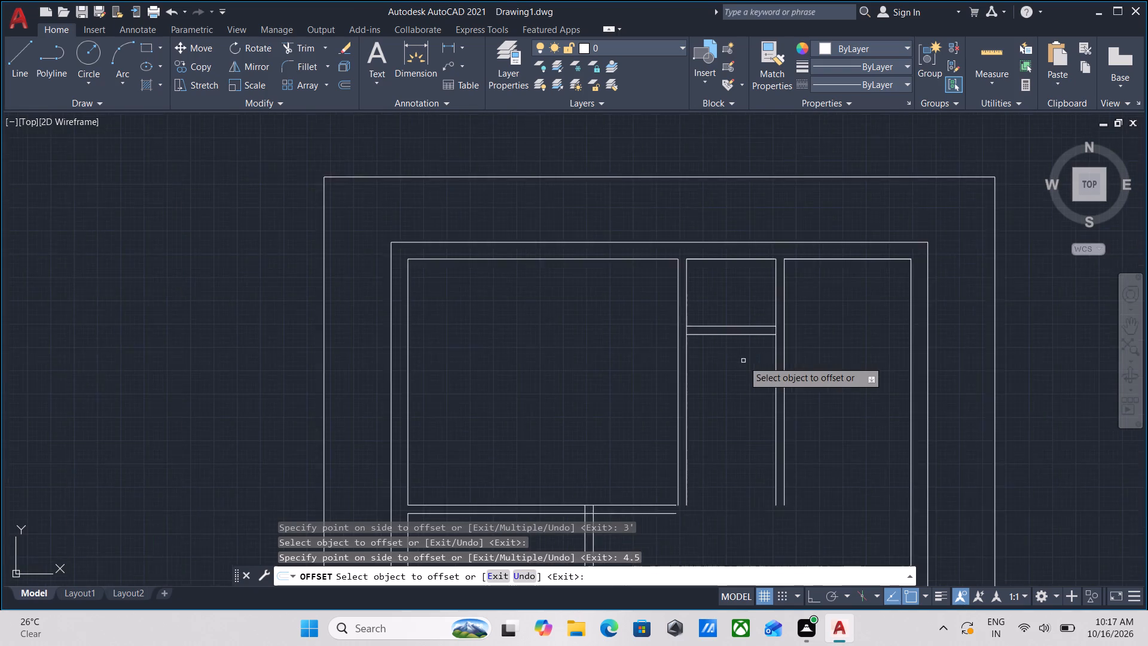
Extend both lines of the lower horizontal partition leftward to the short vertical partition.
{"action": "middle_click_drag", "start_coordinate": [743, 361], "coordinate": [742, 242]}
{"action": "scroll", "coordinate": [674, 345], "scroll_direction": "up", "scroll_amount": 2}
{"action": "middle_click_drag", "start_coordinate": [681, 345], "coordinate": [675, 383]}
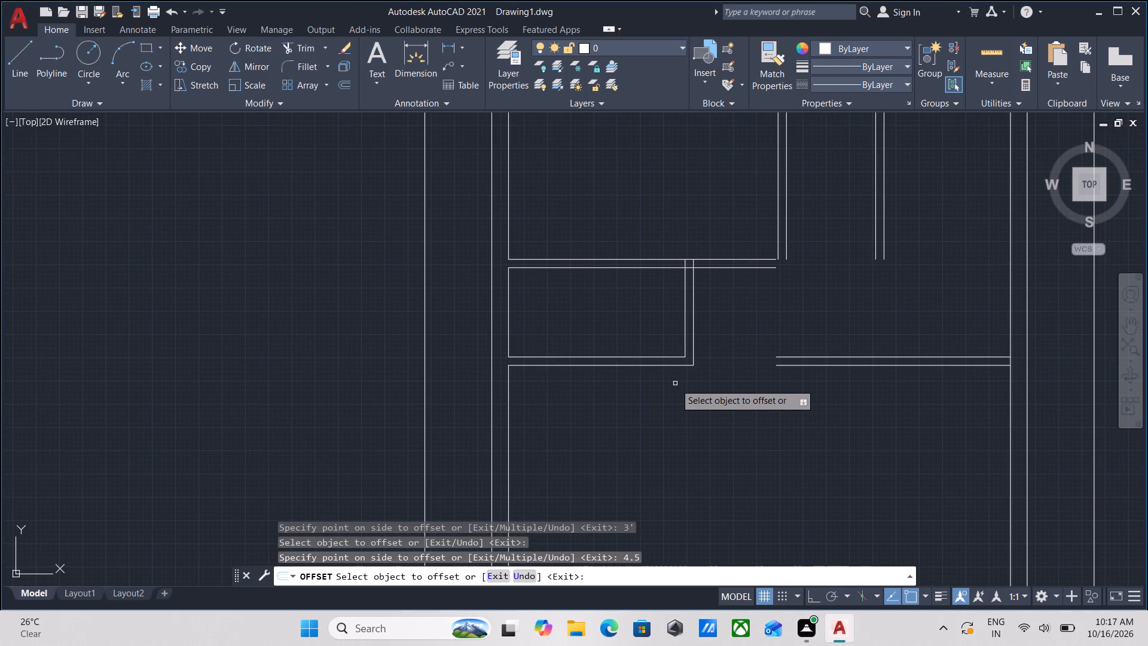
{"action": "scroll", "coordinate": [729, 346], "scroll_direction": "down", "scroll_amount": 1}
{"action": "middle_click_drag", "start_coordinate": [729, 346], "coordinate": [723, 413]}
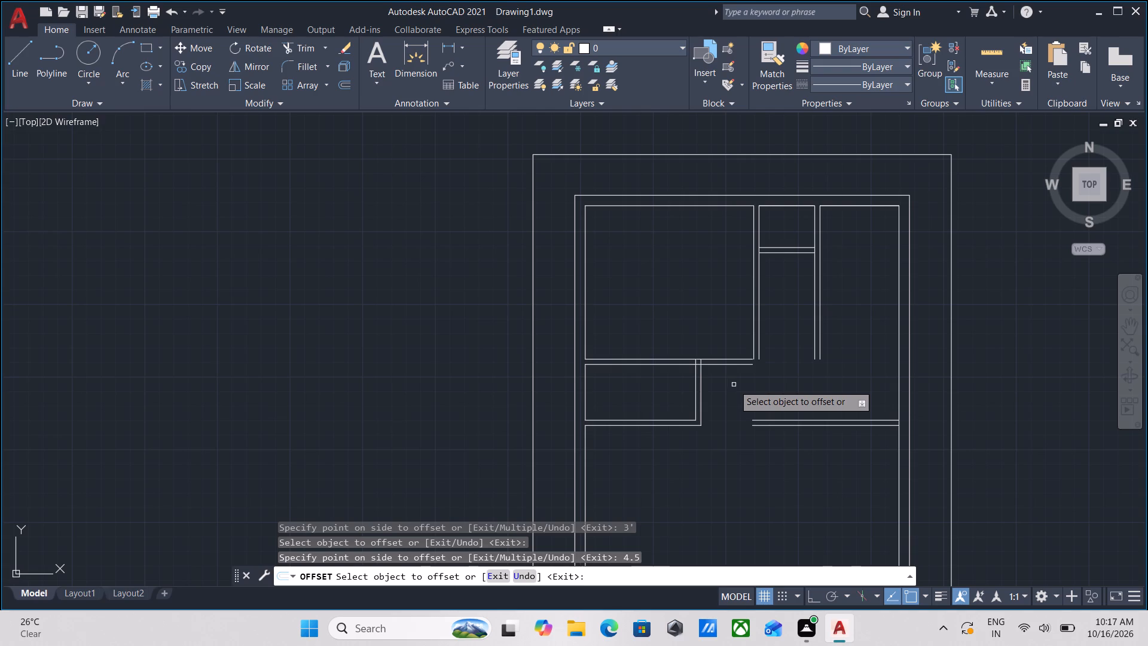
{"action": "key", "text": "Escape"}
{"action": "scroll", "coordinate": [756, 376], "scroll_direction": "up", "scroll_amount": 2}
{"action": "scroll", "coordinate": [757, 382], "scroll_direction": "down", "scroll_amount": 2}
{"action": "middle_click_drag", "start_coordinate": [757, 382], "coordinate": [773, 358]}
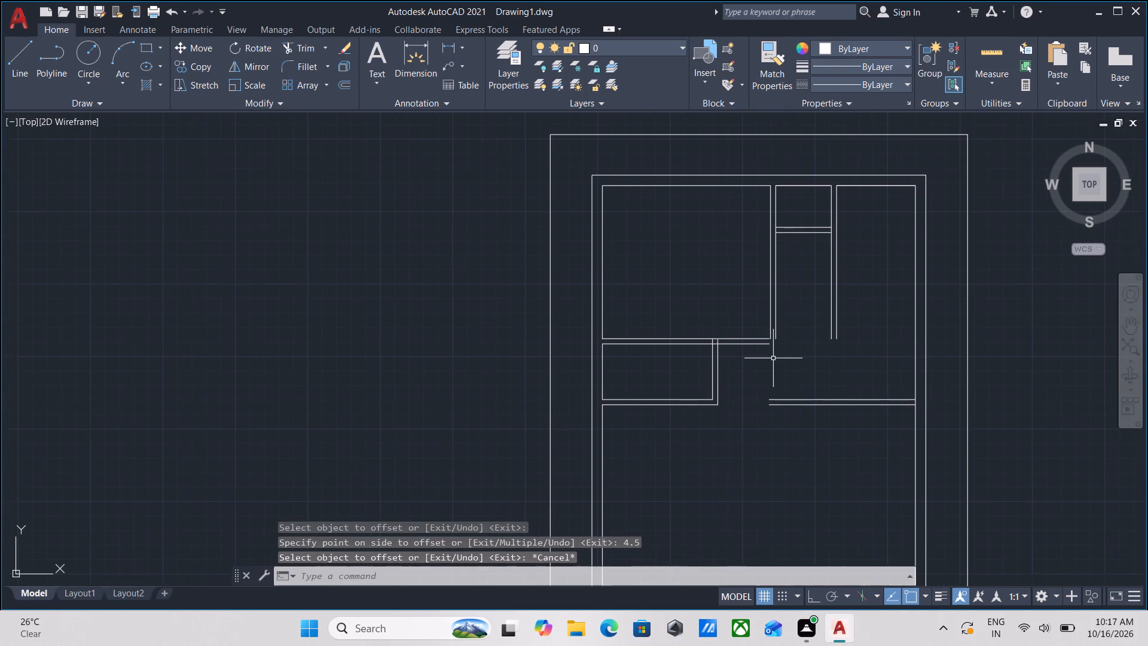
{"action": "key", "text": "e"}
{"action": "key", "text": "x"}
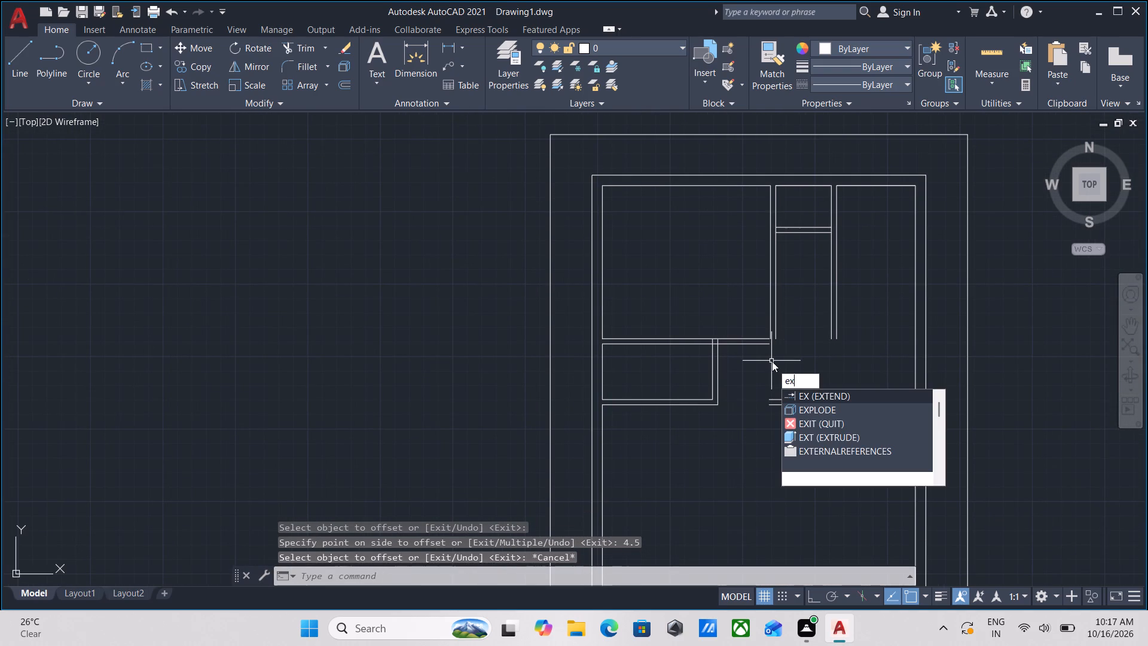
{"action": "key", "text": "Return"}
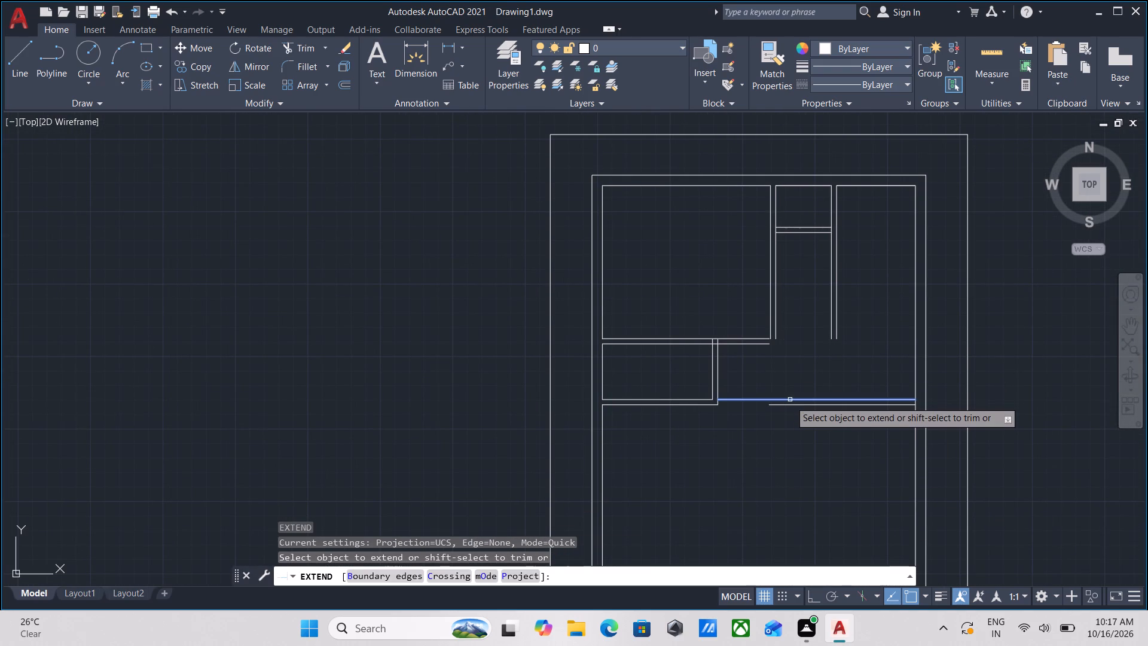
{"action": "left_click", "coordinate": [790, 401]}
{"action": "left_click", "coordinate": [790, 407]}
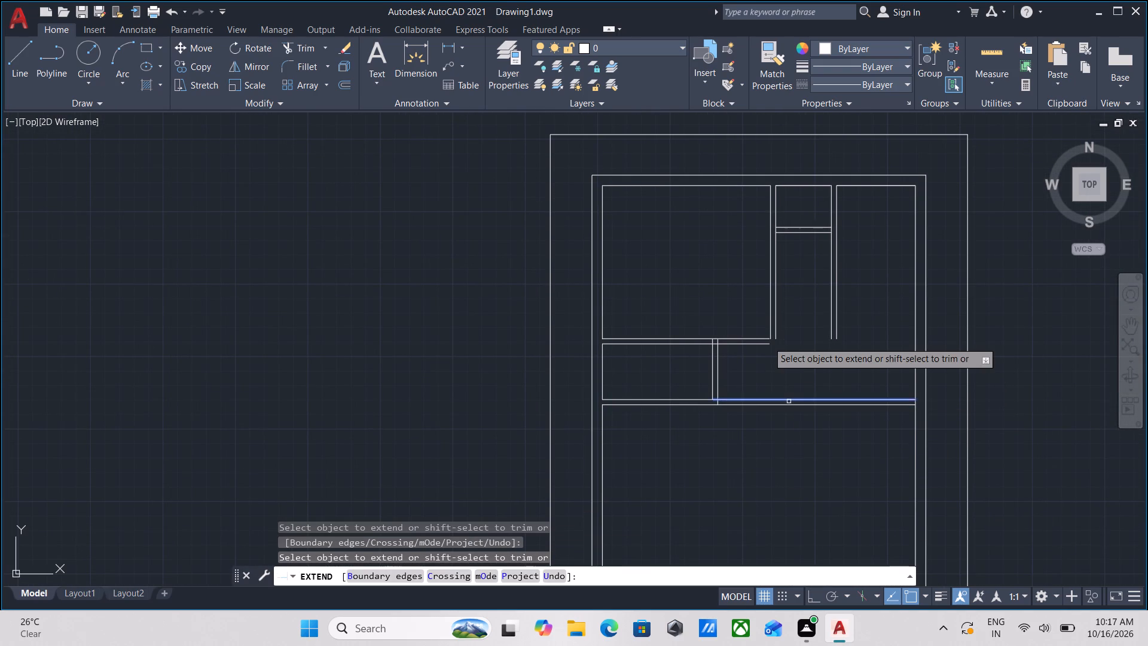
Extend the upper horizontal partition's lower line to the right outer wall and its upper line across both vertical partitions.
{"action": "left_click", "coordinate": [765, 344]}
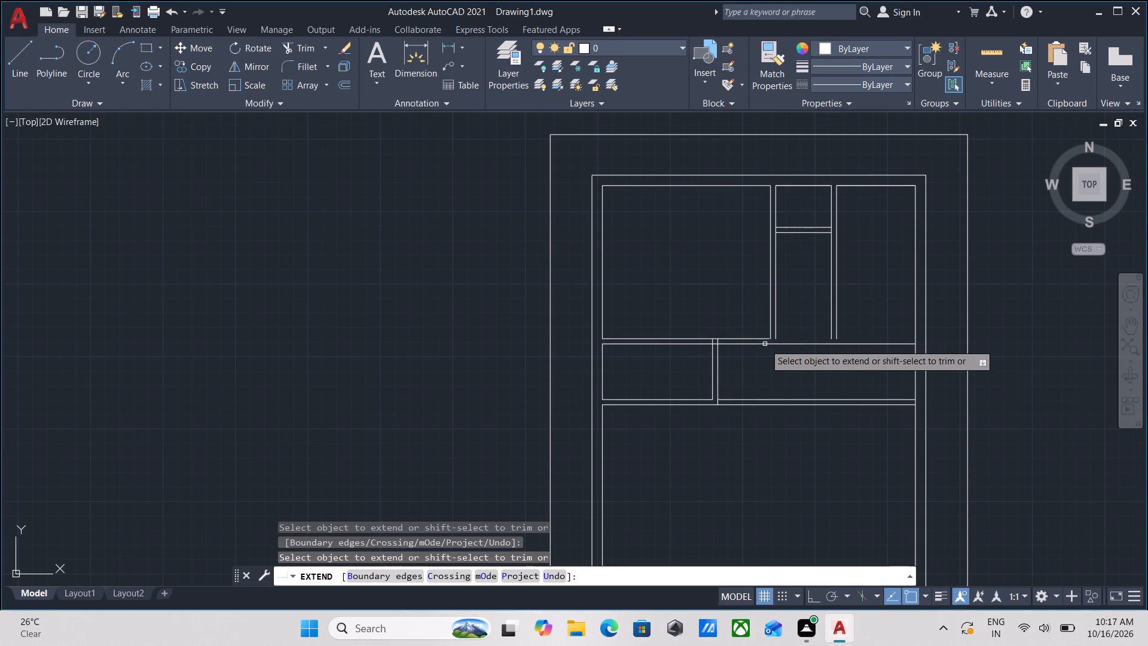
{"action": "left_click", "coordinate": [762, 338]}
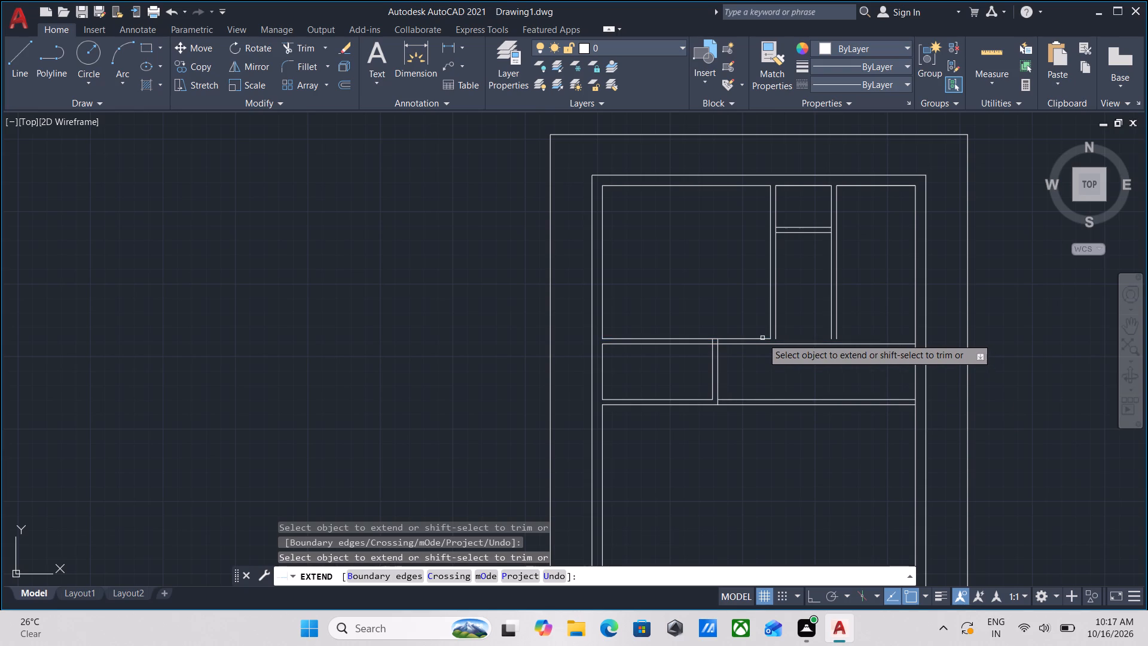
{"action": "left_click", "coordinate": [768, 340]}
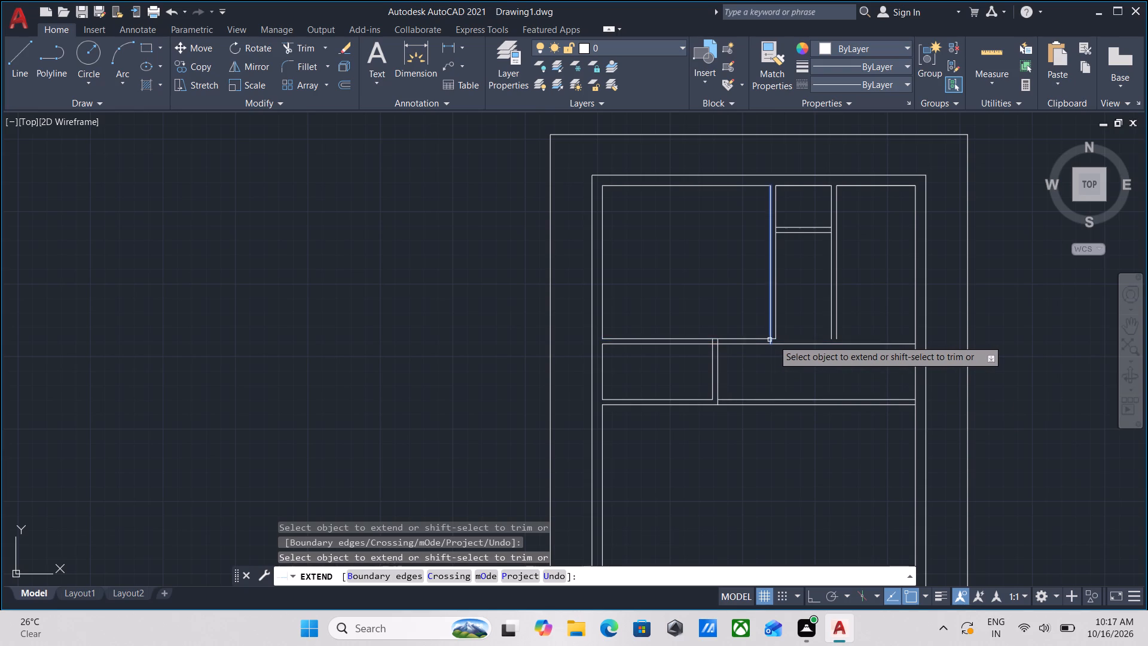
{"action": "scroll", "coordinate": [773, 340], "scroll_direction": "up", "scroll_amount": 6}
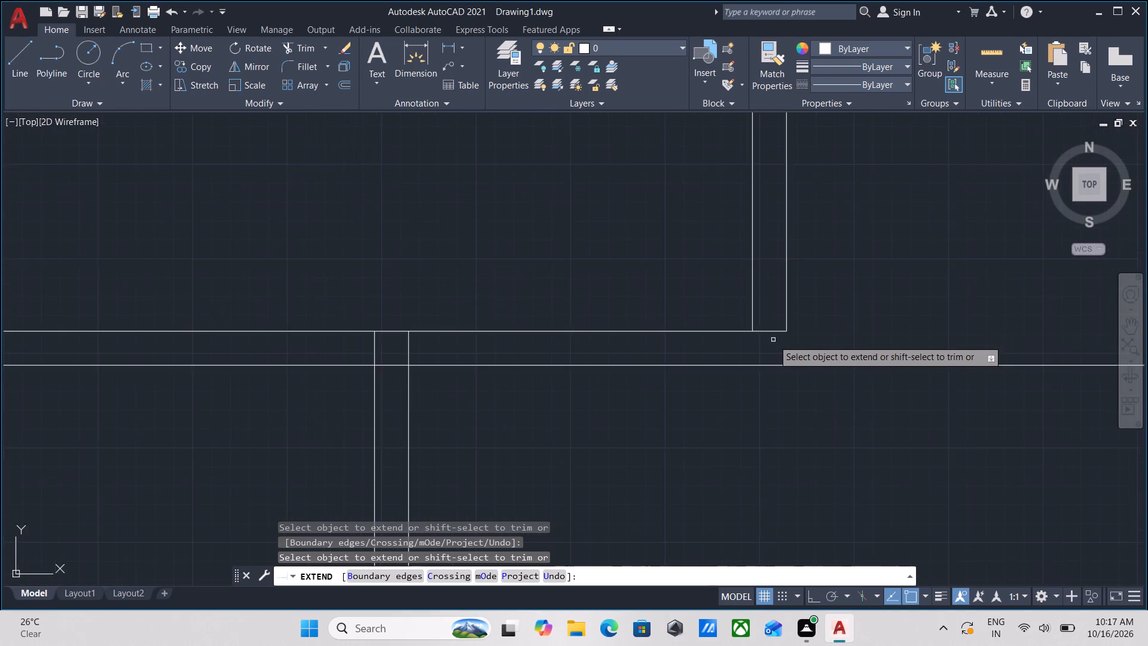
{"action": "scroll", "coordinate": [771, 325], "scroll_direction": "down", "scroll_amount": 3}
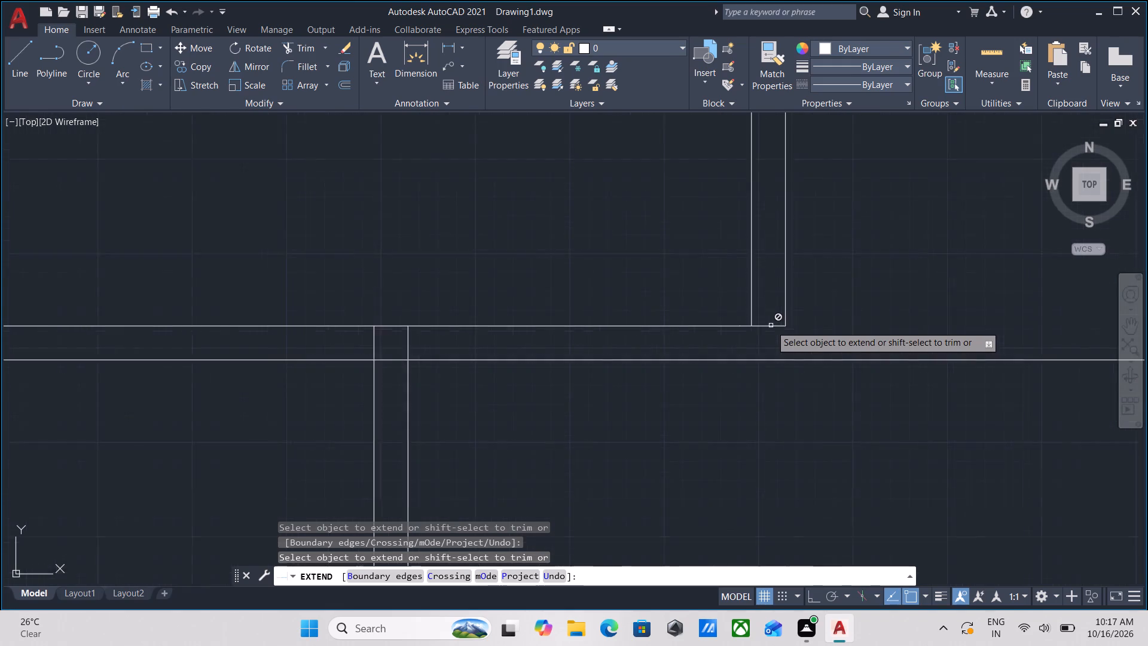
{"action": "scroll", "coordinate": [771, 325], "scroll_direction": "down", "scroll_amount": 2}
{"action": "left_click", "coordinate": [771, 325]}
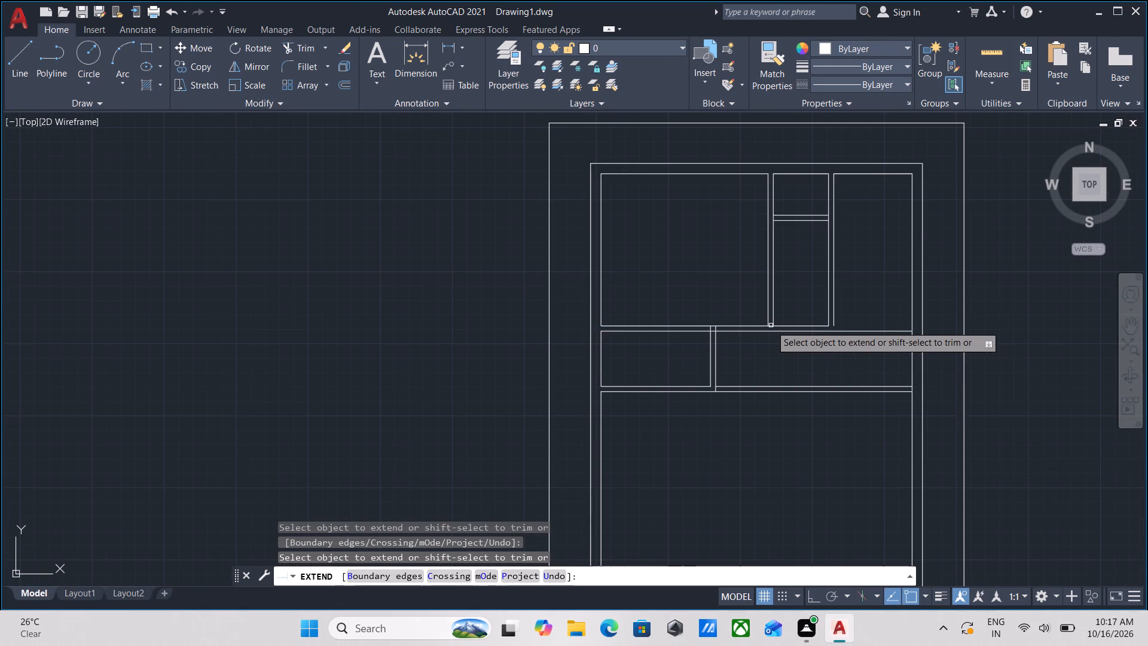
{"action": "left_click", "coordinate": [788, 326]}
Extend both faces of the first tall vertical partition down to the upper horizontal partition's lower line.
{"action": "middle_click_drag", "start_coordinate": [820, 318], "coordinate": [820, 328]}
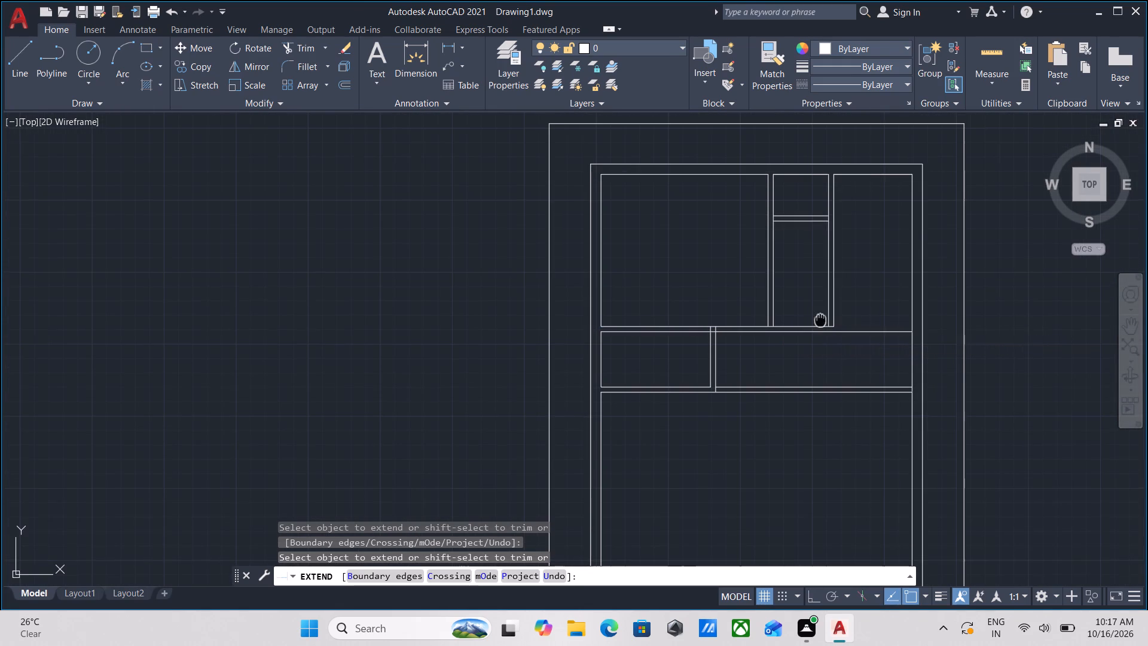
{"action": "middle_click_drag", "start_coordinate": [820, 328], "coordinate": [817, 347]}
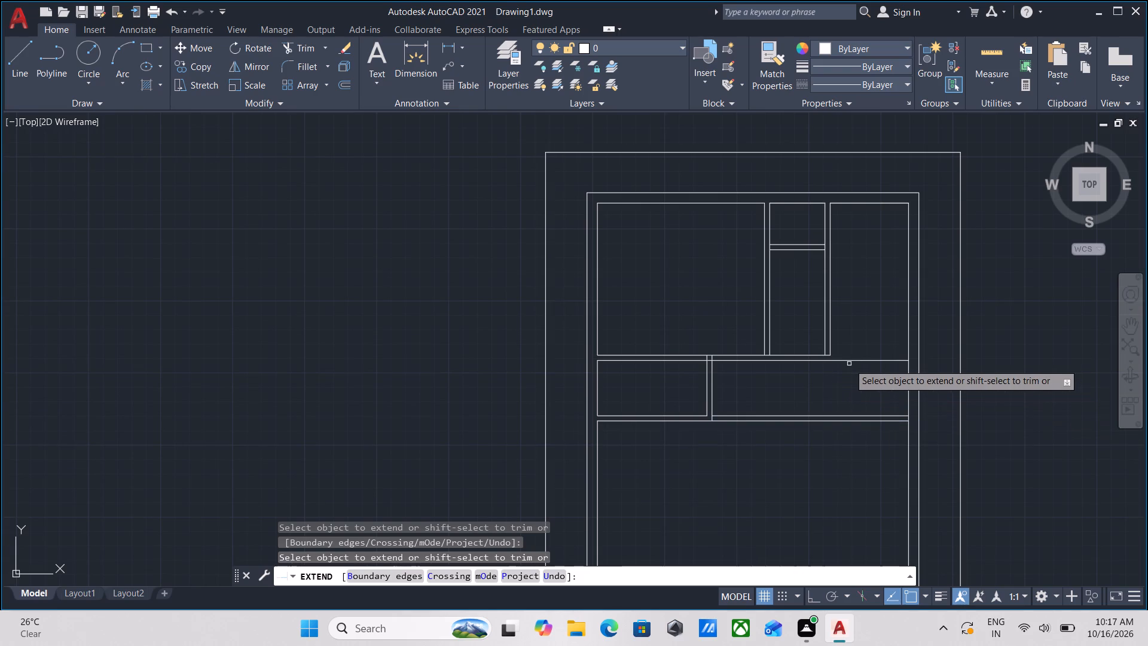
{"action": "scroll", "coordinate": [796, 349], "scroll_direction": "up", "scroll_amount": 3}
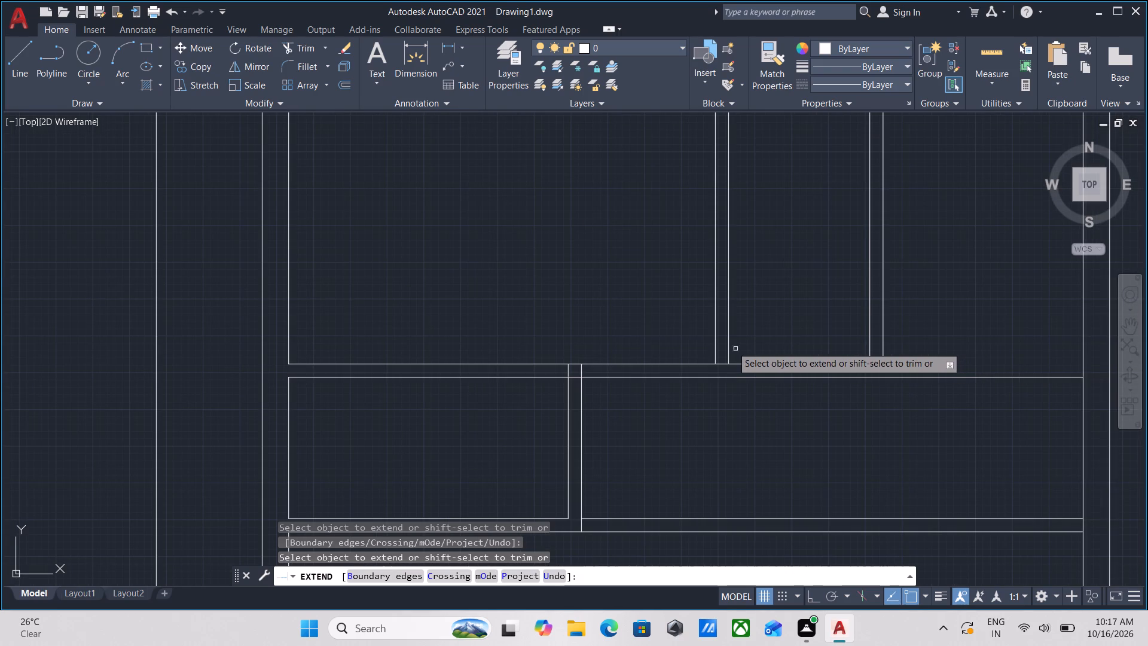
{"action": "left_click", "coordinate": [728, 335]}
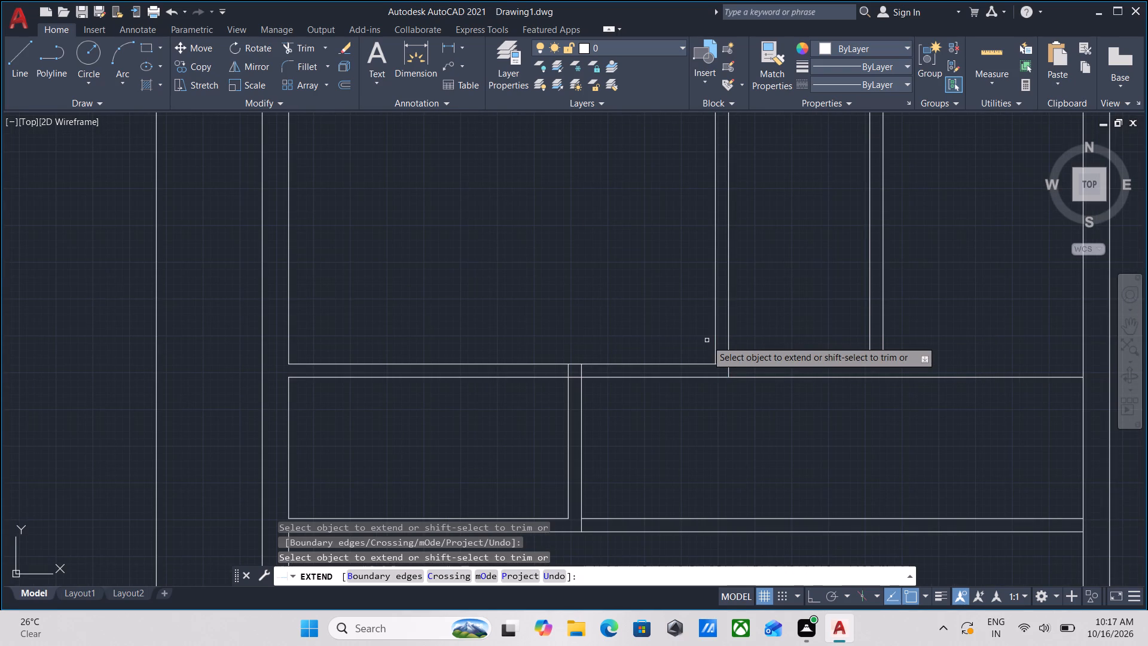
{"action": "left_click", "coordinate": [707, 340]}
{"action": "scroll", "coordinate": [813, 336], "scroll_direction": "down", "scroll_amount": 1}
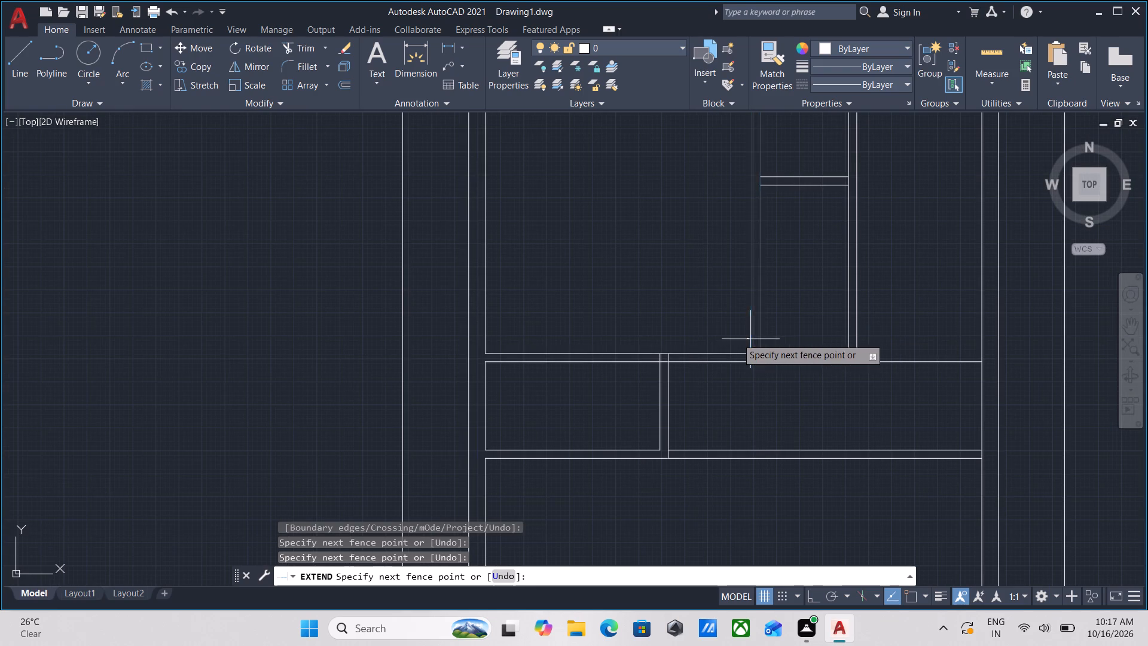
{"action": "scroll", "coordinate": [744, 321], "scroll_direction": "up", "scroll_amount": 3}
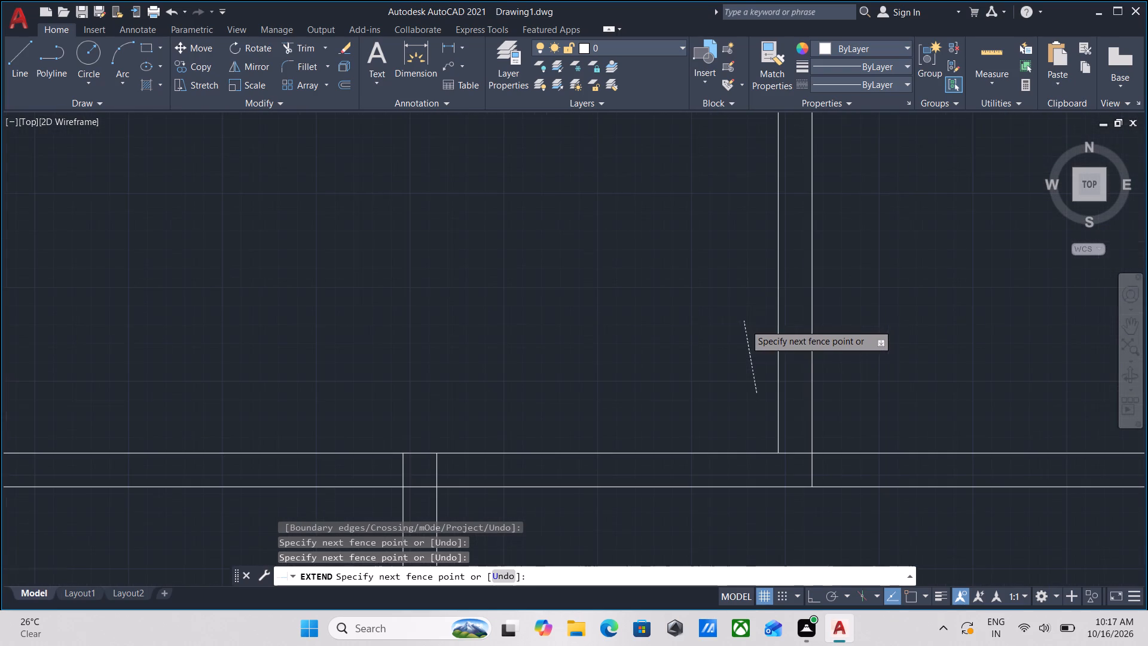
{"action": "left_click", "coordinate": [787, 361]}
Extend the lower wall line beneath the small 3' deep room to the second vertical partition's right face.
{"action": "scroll", "coordinate": [728, 365], "scroll_direction": "down", "scroll_amount": 3}
{"action": "middle_click_drag", "start_coordinate": [725, 364], "coordinate": [713, 369]}
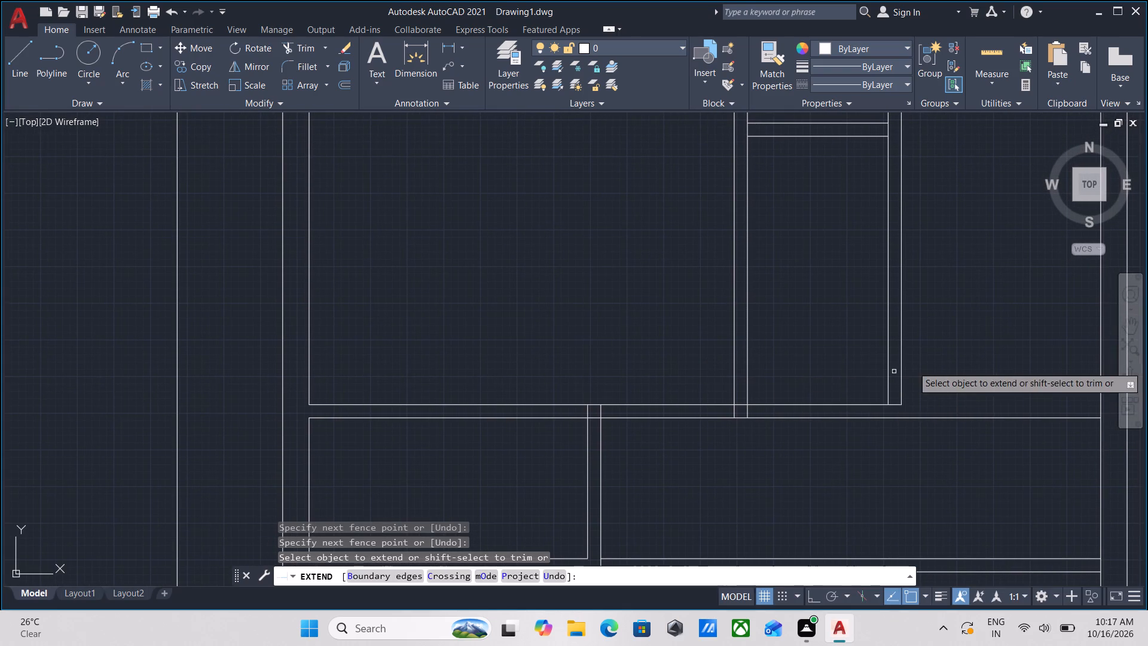
{"action": "middle_click_drag", "start_coordinate": [934, 349], "coordinate": [913, 373]}
{"action": "scroll", "coordinate": [934, 349], "scroll_direction": "down", "scroll_amount": 1}
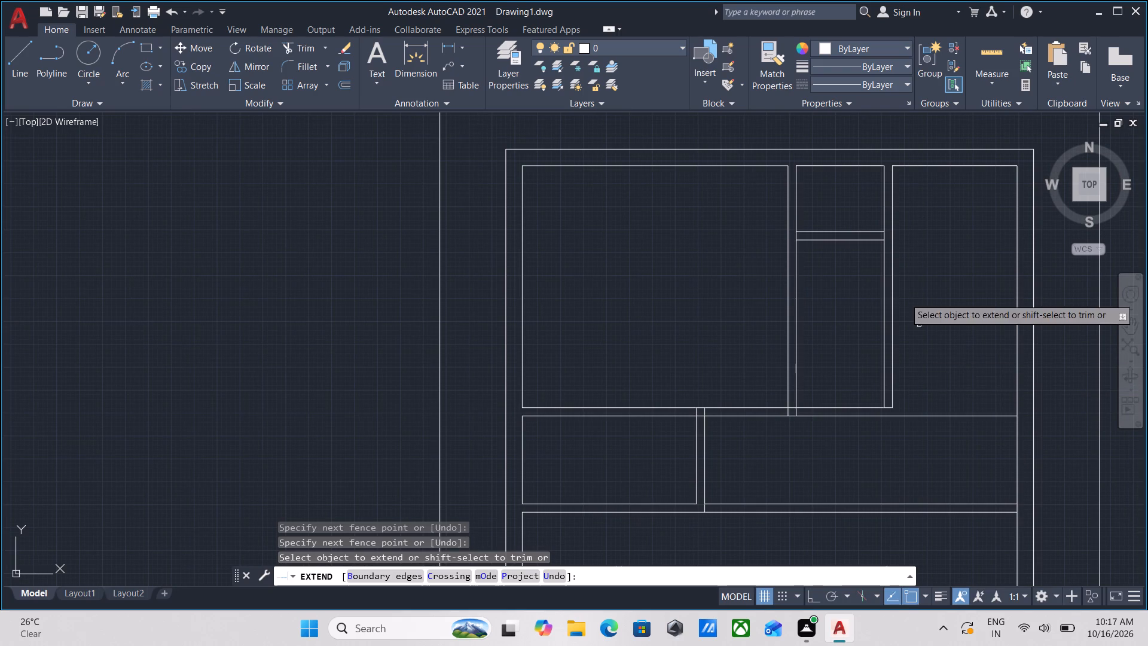
{"action": "scroll", "coordinate": [872, 243], "scroll_direction": "up", "scroll_amount": 2}
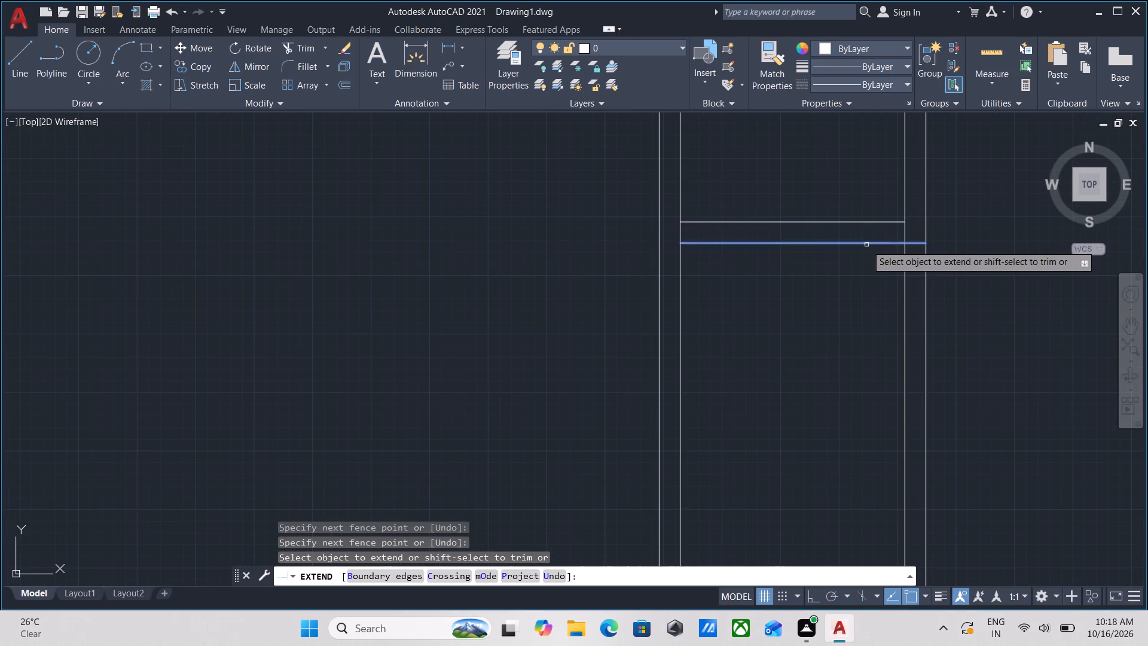
{"action": "left_click", "coordinate": [866, 245]}
{"action": "scroll", "coordinate": [972, 260], "scroll_direction": "down", "scroll_amount": 2}
{"action": "middle_click_drag", "start_coordinate": [972, 260], "coordinate": [860, 270]}
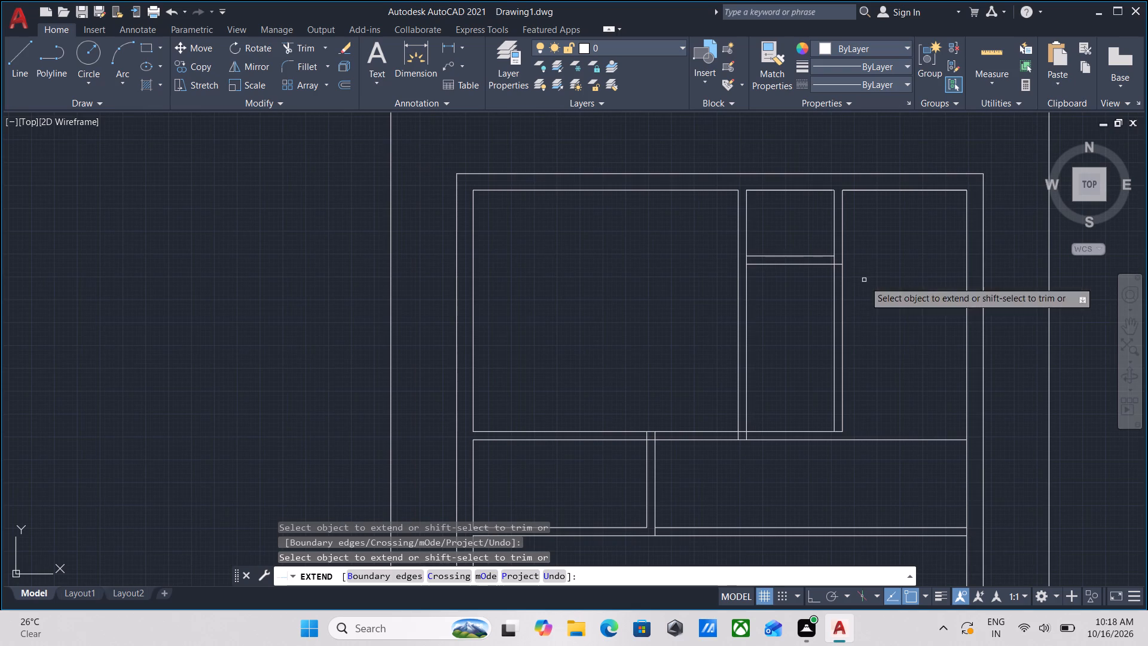
{"action": "key", "text": "Escape"}
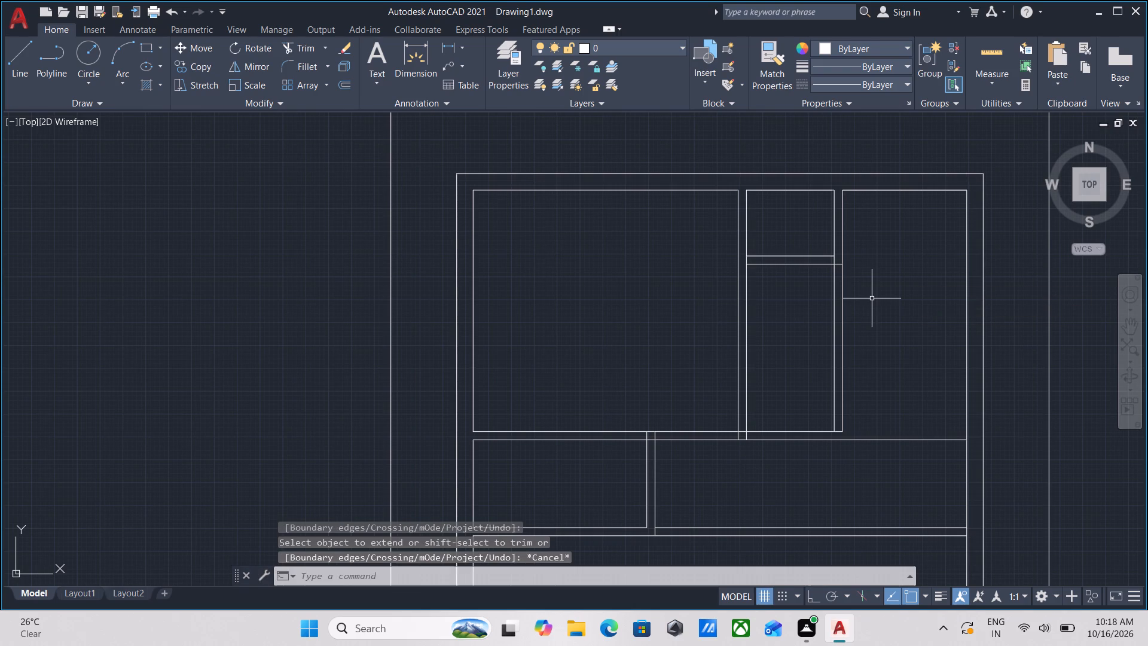
Trim both faces of the second vertical partition below the small room.
{"action": "type", "text": "tr"}
{"action": "key", "text": "Return"}
{"action": "left_click", "coordinate": [891, 326]}
{"action": "left_click", "coordinate": [801, 325]}
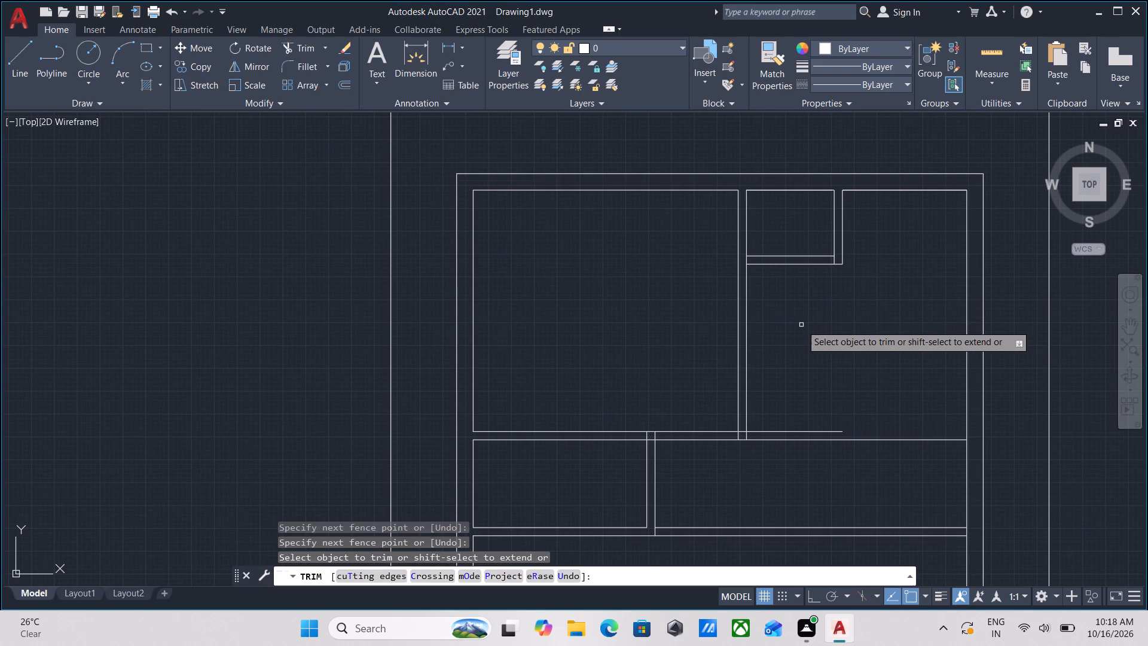
Trim both lines of the upper horizontal partition to the right of the first tall vertical partition.
{"action": "left_click", "coordinate": [816, 380]}
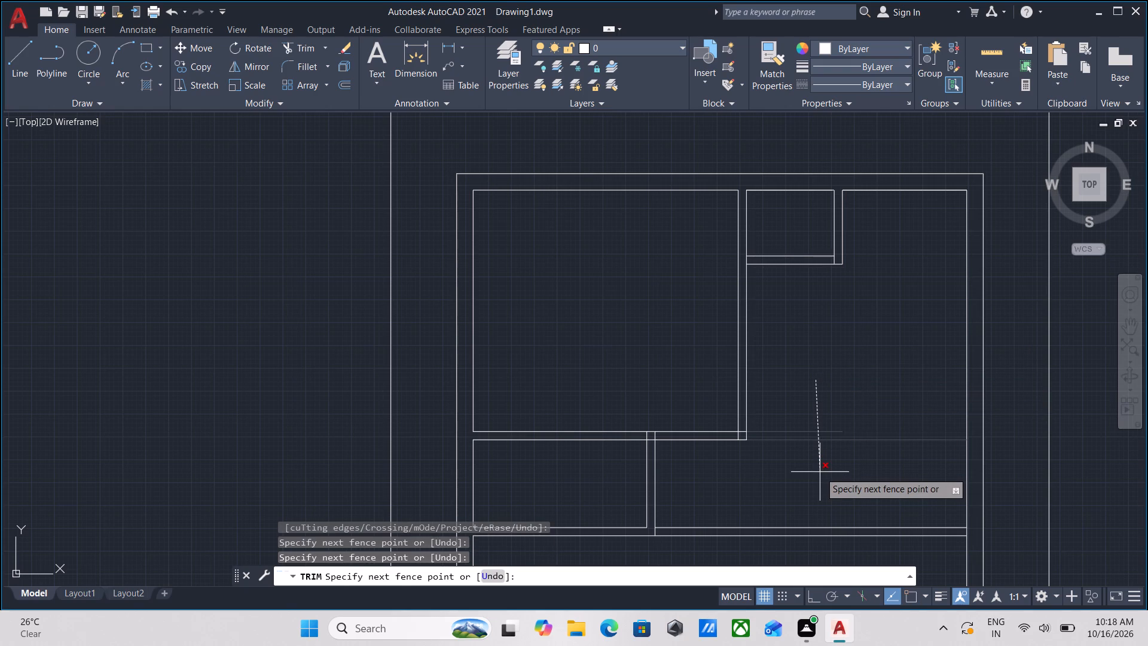
{"action": "left_click", "coordinate": [820, 472]}
{"action": "scroll", "coordinate": [840, 442], "scroll_direction": "down", "scroll_amount": 1}
{"action": "middle_click_drag", "start_coordinate": [840, 442], "coordinate": [841, 437]}
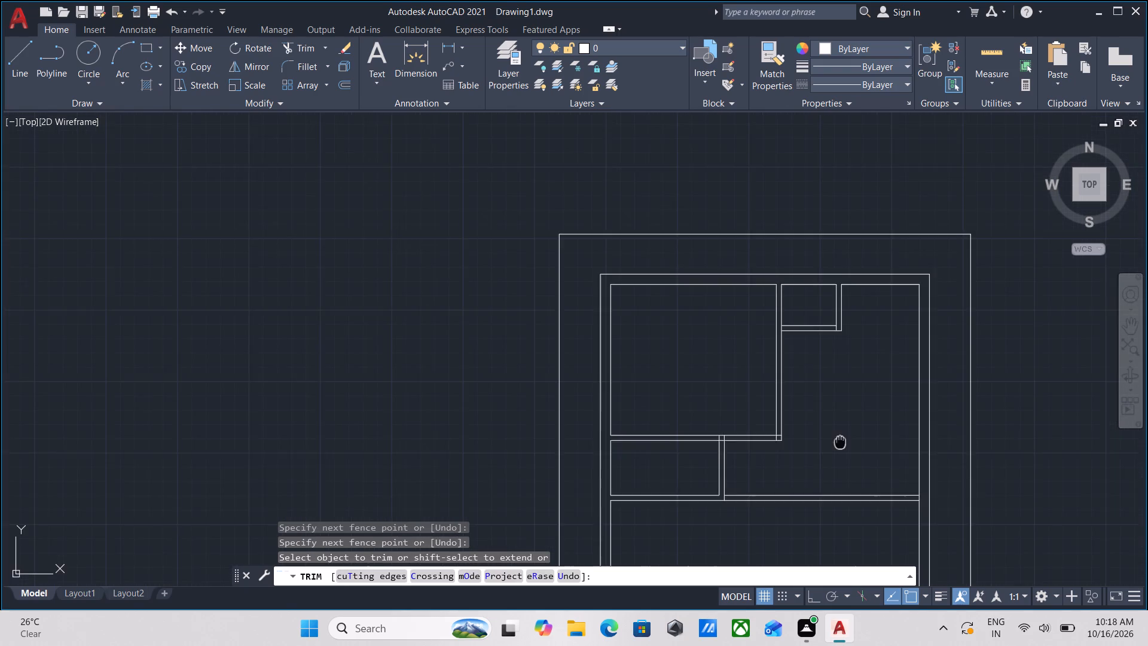
{"action": "middle_click_drag", "start_coordinate": [841, 437], "coordinate": [843, 416]}
{"action": "scroll", "coordinate": [789, 430], "scroll_direction": "up", "scroll_amount": 1}
{"action": "key", "text": "Escape"}
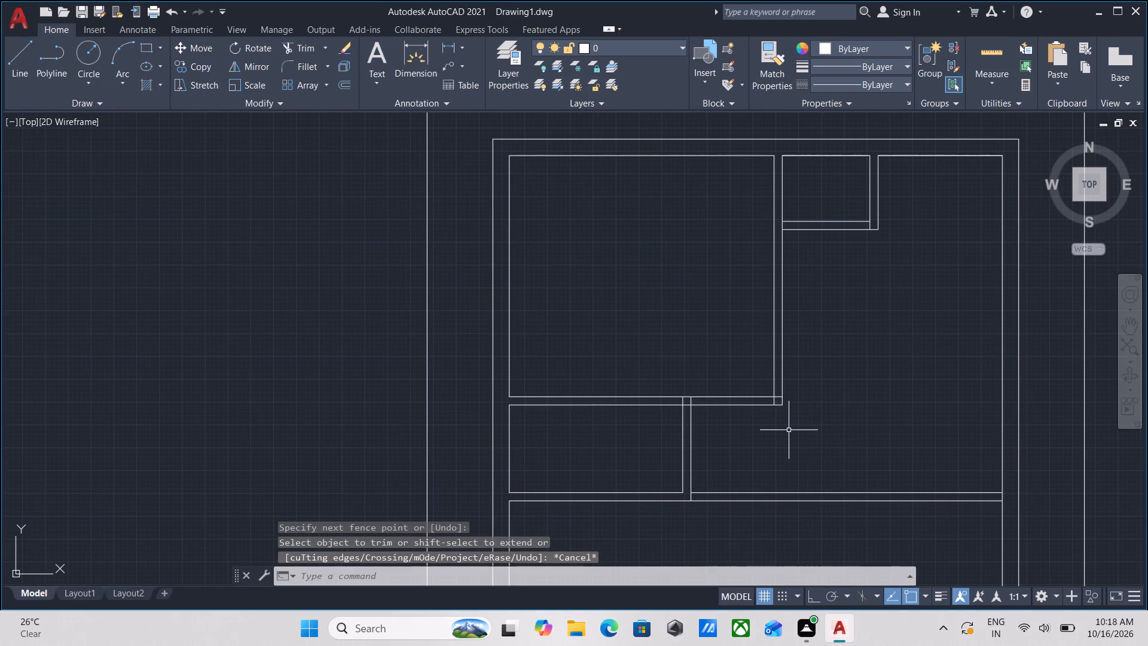
Extend both faces of the first tall vertical partition down to the lower horizontal partition's bottom line.
{"action": "type", "text": "ex"}
{"action": "key", "text": "Return"}
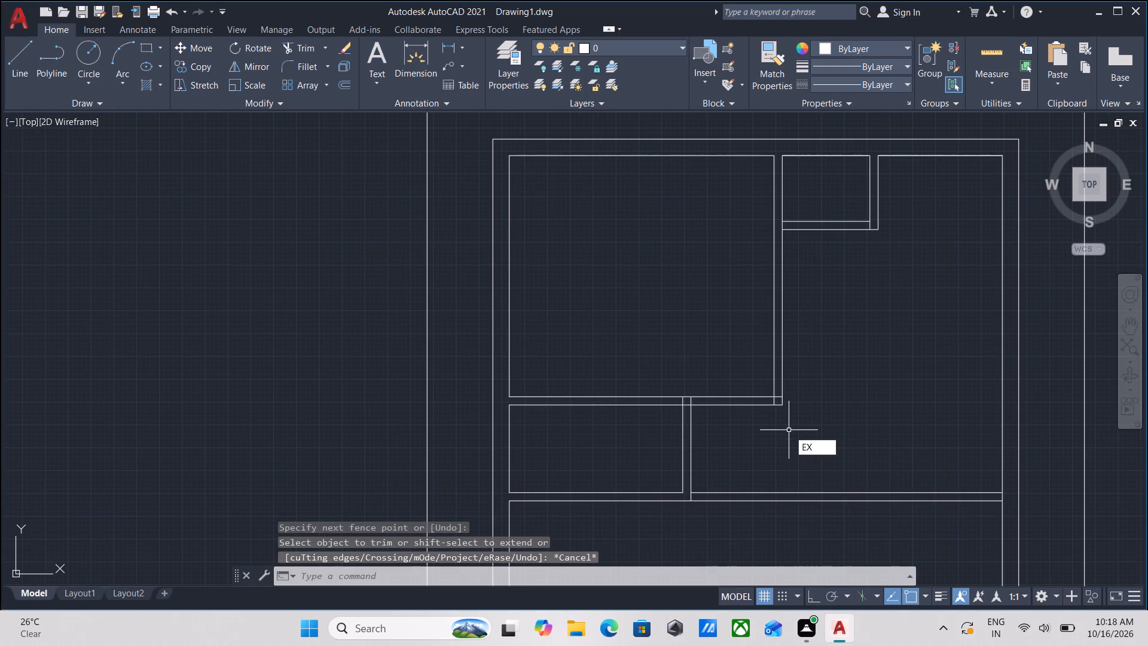
{"action": "scroll", "coordinate": [789, 430], "scroll_direction": "up", "scroll_amount": 3}
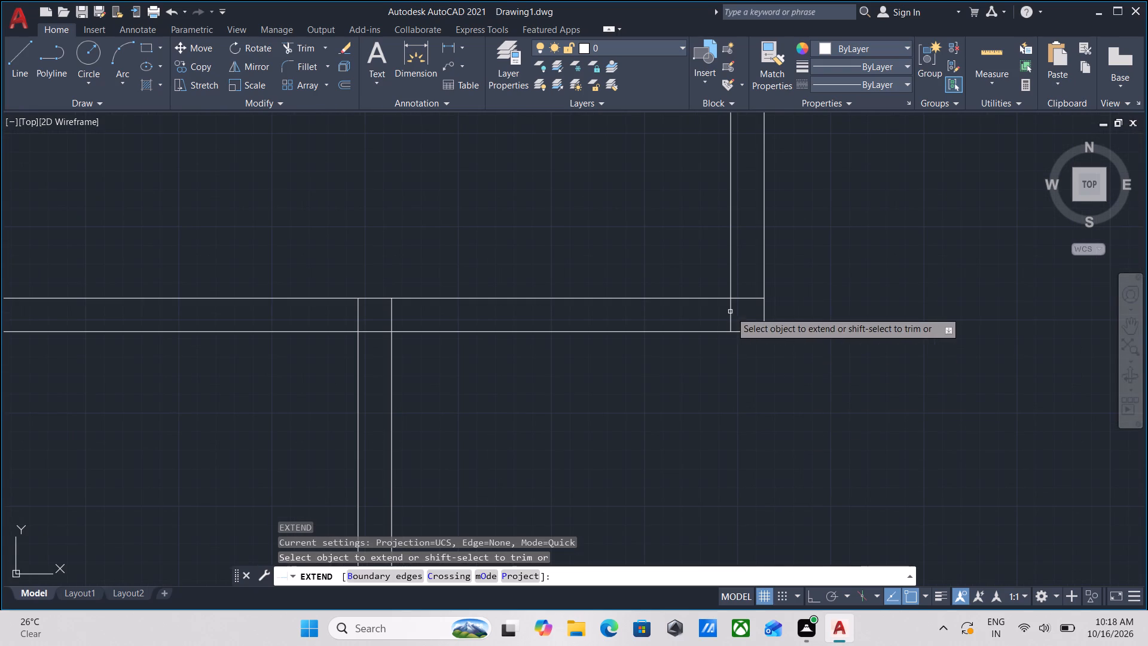
{"action": "scroll", "coordinate": [726, 317], "scroll_direction": "down", "scroll_amount": 4}
{"action": "left_click", "coordinate": [726, 317]}
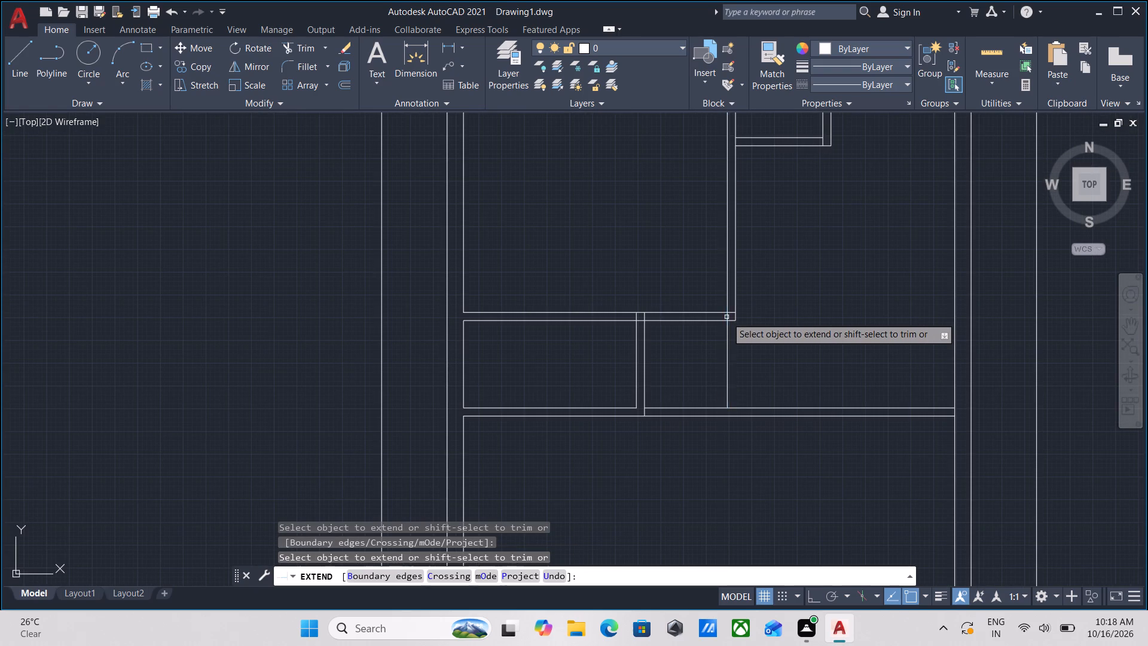
{"action": "left_click", "coordinate": [735, 316]}
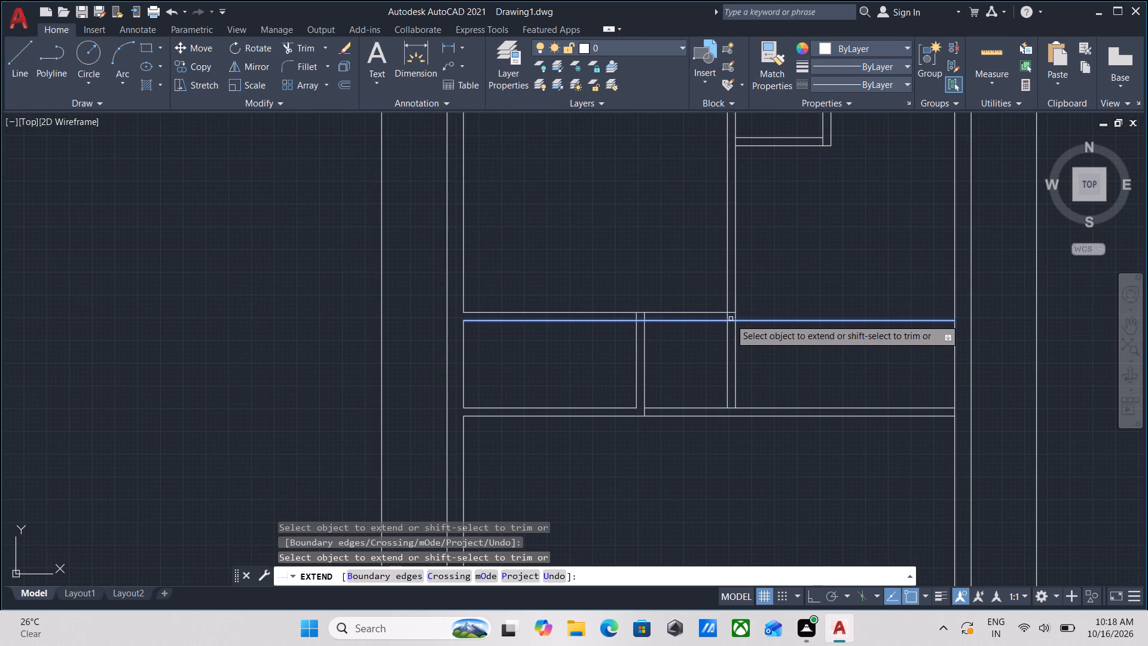
{"action": "left_click", "coordinate": [727, 315]}
{"action": "left_click", "coordinate": [735, 315]}
{"action": "middle_click_drag", "start_coordinate": [750, 298], "coordinate": [750, 303]}
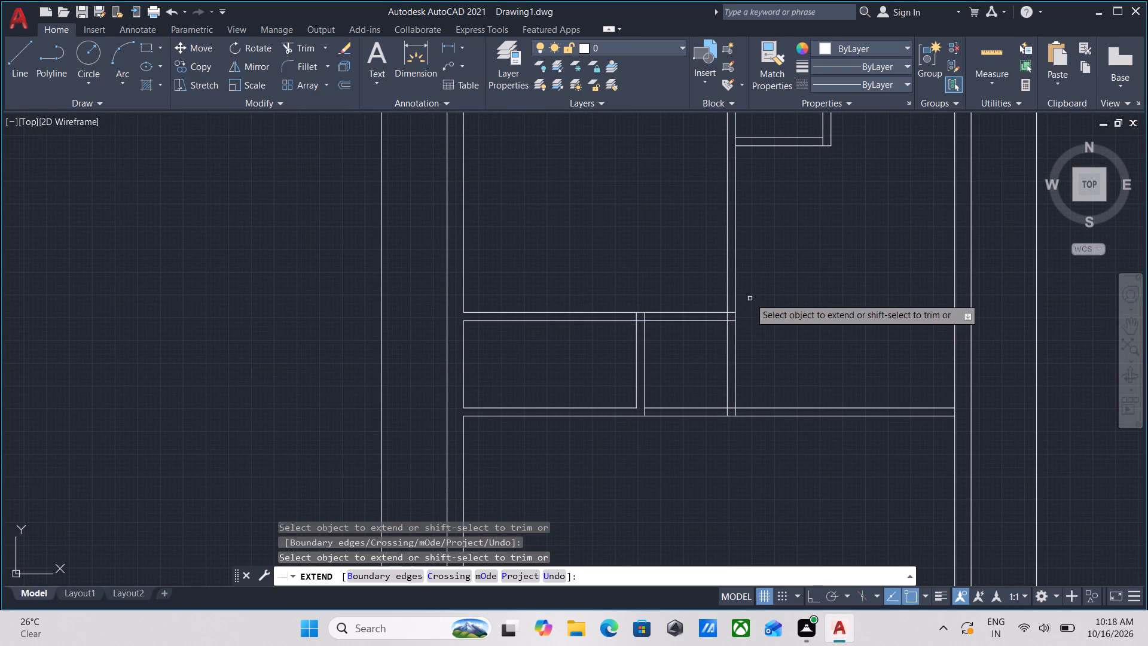
{"action": "middle_click_drag", "start_coordinate": [750, 303], "coordinate": [747, 370]}
{"action": "key", "text": "Escape"}
Measure the room bounded by the first tall vertical partition, the lower horizontal partition and the right outer wall.
{"action": "type", "text": "me"}
{"action": "key", "text": "a"}
{"action": "key", "text": "Return"}
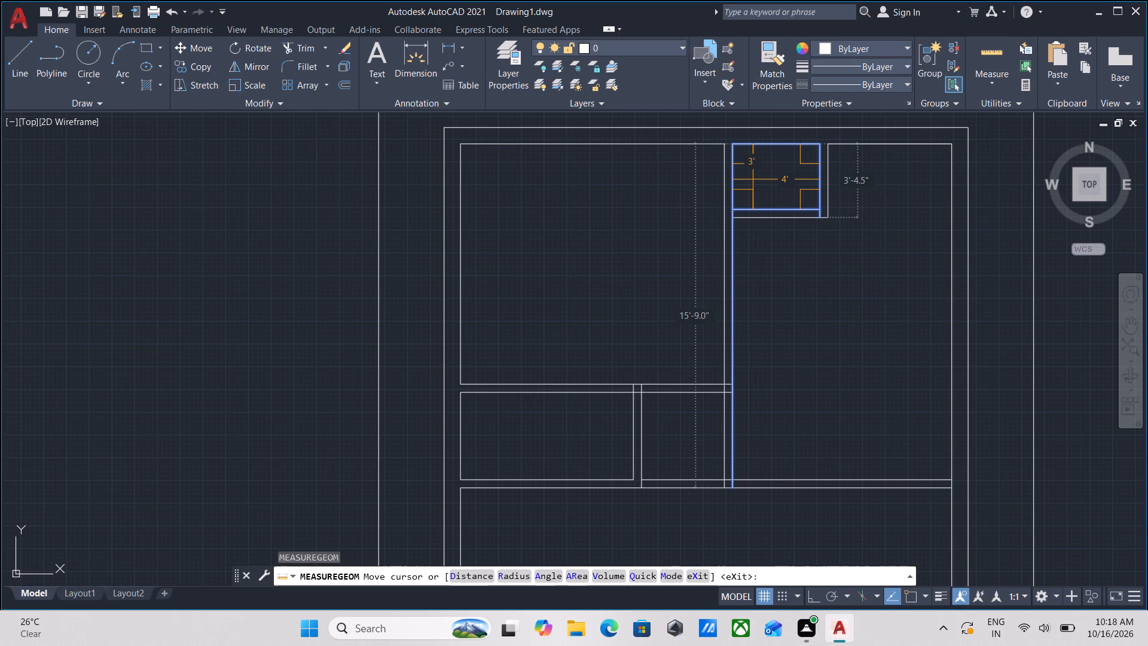
{"action": "middle_click_drag", "start_coordinate": [811, 363], "coordinate": [799, 233]}
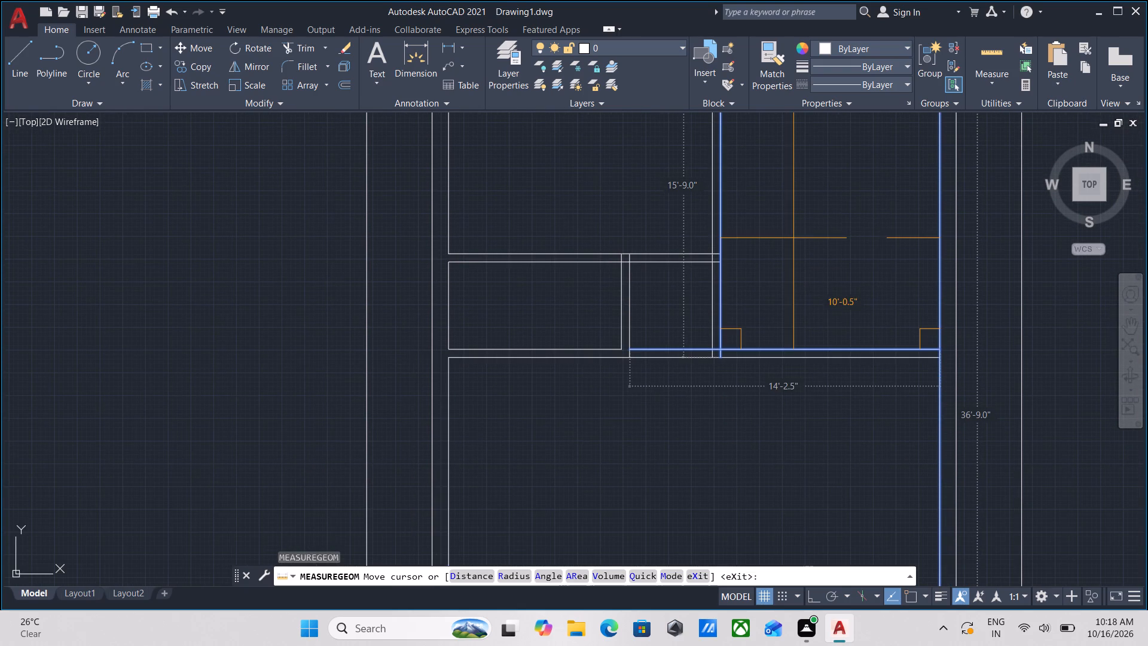
{"action": "key", "text": "Escape"}
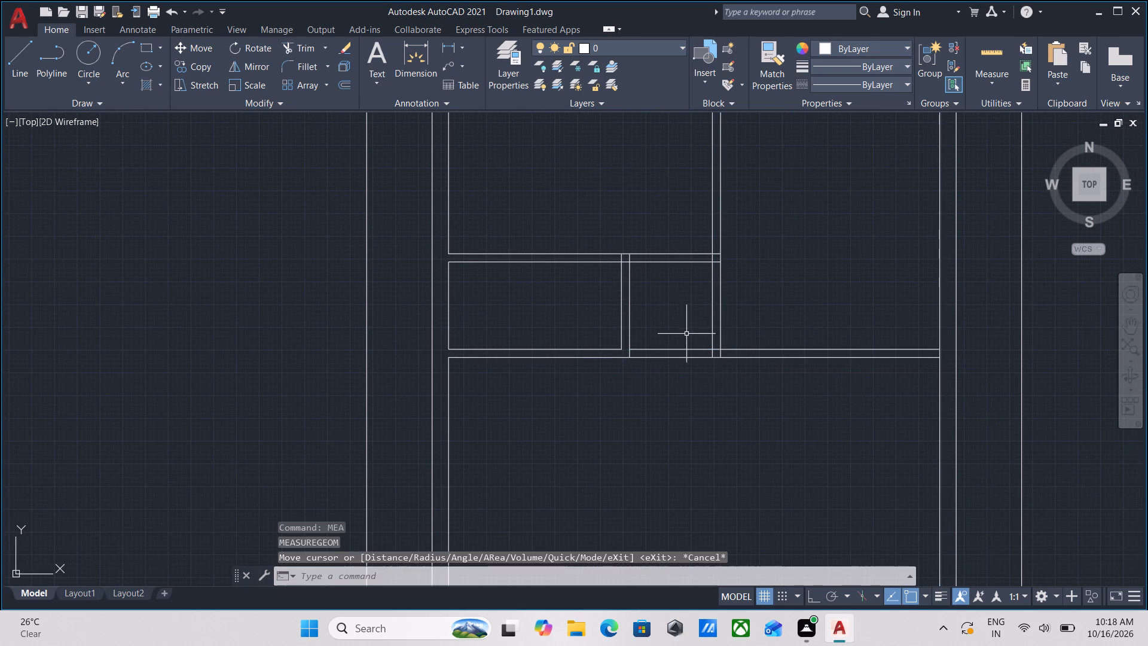
Trim both lines of the lower horizontal partition between the short vertical partition and the first tall vertical partition.
{"action": "scroll", "coordinate": [673, 383], "scroll_direction": "up", "scroll_amount": 1}
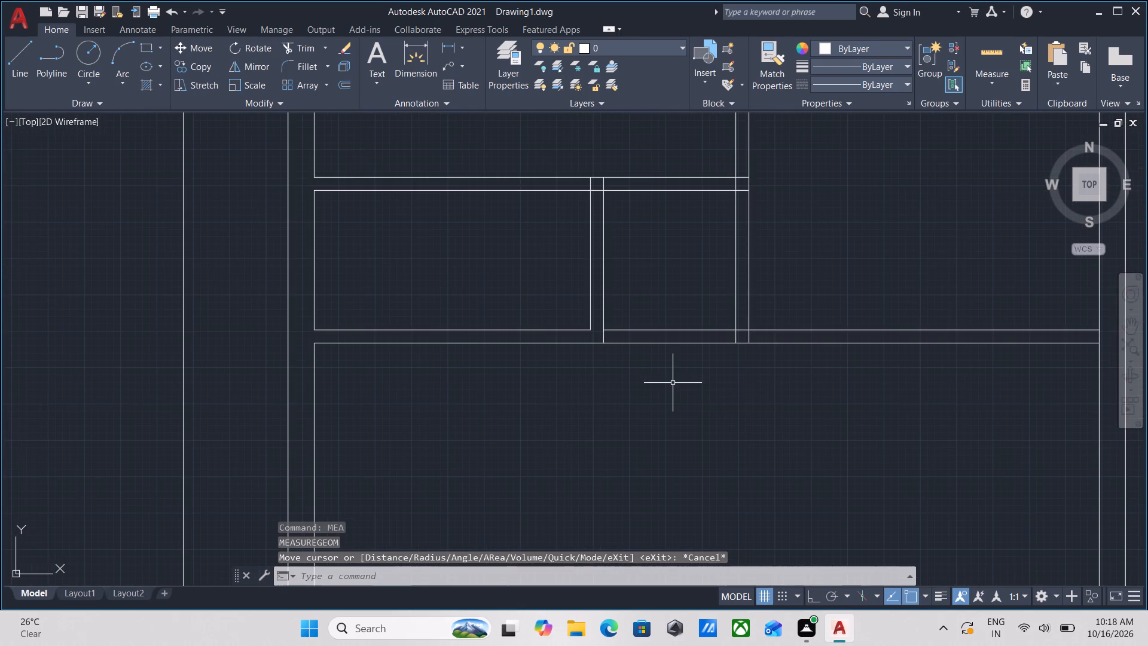
{"action": "middle_click_drag", "start_coordinate": [673, 383], "coordinate": [674, 392]}
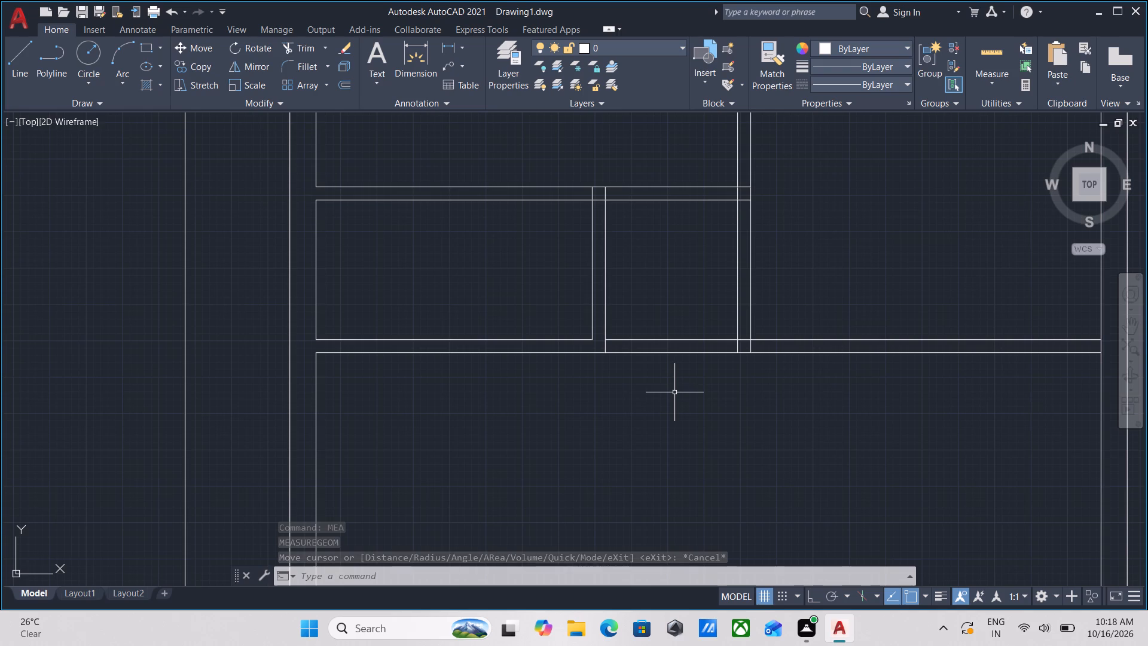
{"action": "type", "text": "tr"}
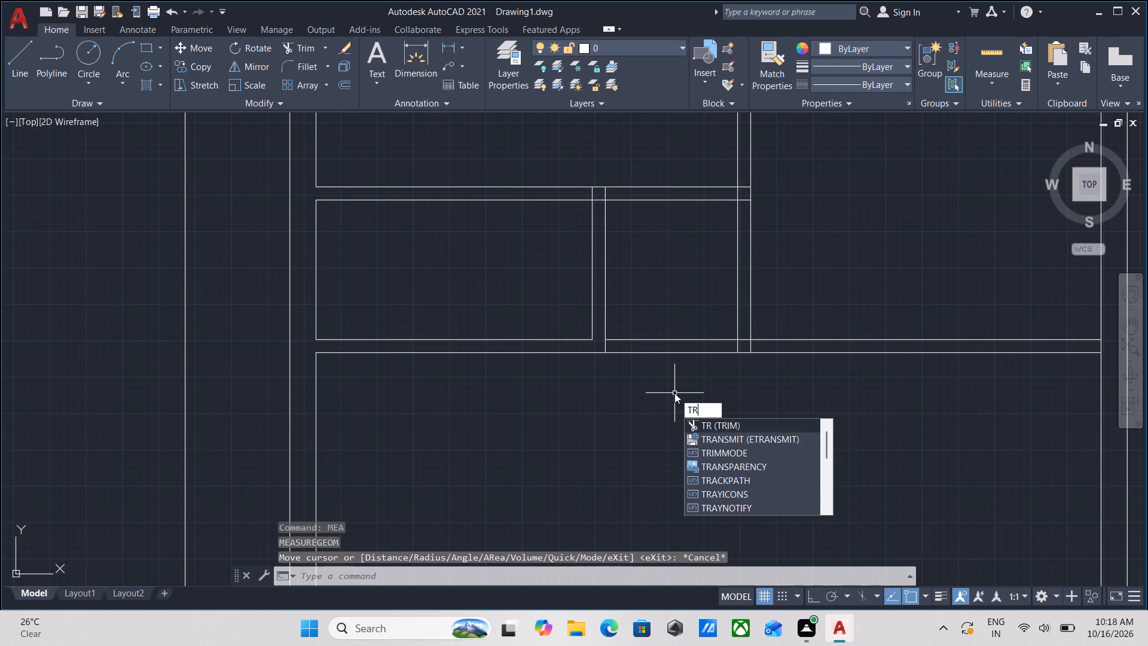
{"action": "key", "text": "Return"}
{"action": "left_click", "coordinate": [674, 393]}
{"action": "left_click", "coordinate": [662, 282]}
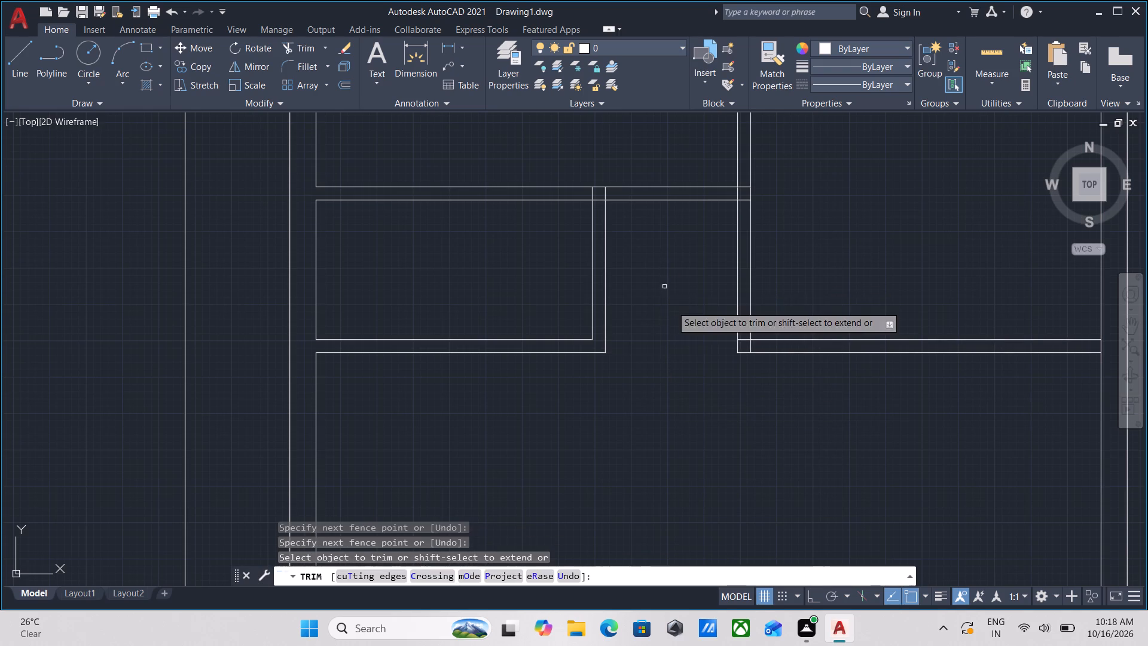
Trim the overlapping line ends where the tall vertical partition meets the lower horizontal partition, leaving a clean corner.
{"action": "scroll", "coordinate": [721, 345], "scroll_direction": "up", "scroll_amount": 3}
{"action": "left_click", "coordinate": [790, 294]}
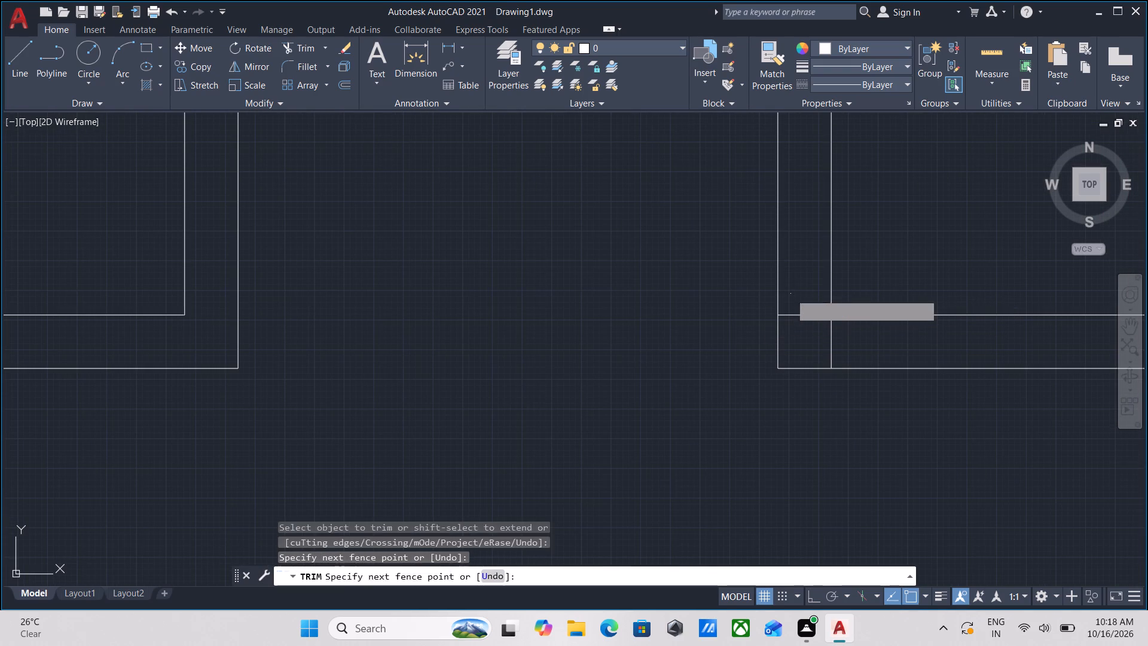
{"action": "left_click", "coordinate": [793, 333]}
{"action": "left_click", "coordinate": [832, 336]}
{"action": "scroll", "coordinate": [868, 337], "scroll_direction": "down", "scroll_amount": 4}
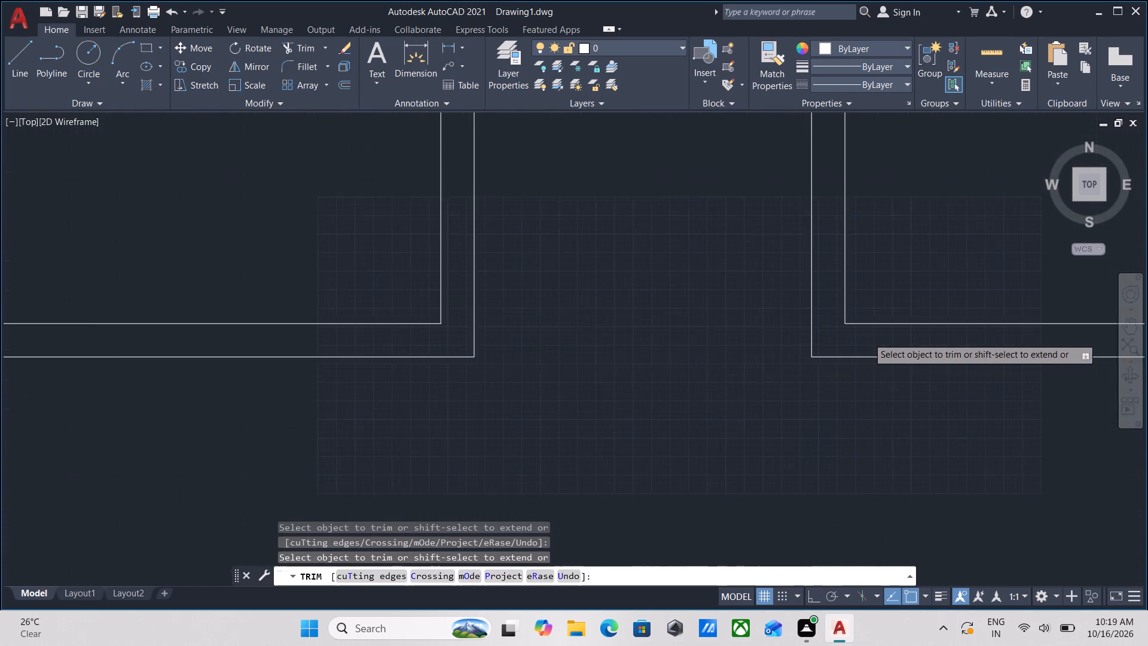
{"action": "scroll", "coordinate": [829, 412], "scroll_direction": "down", "scroll_amount": 2}
{"action": "middle_click_drag", "start_coordinate": [828, 415], "coordinate": [818, 415]}
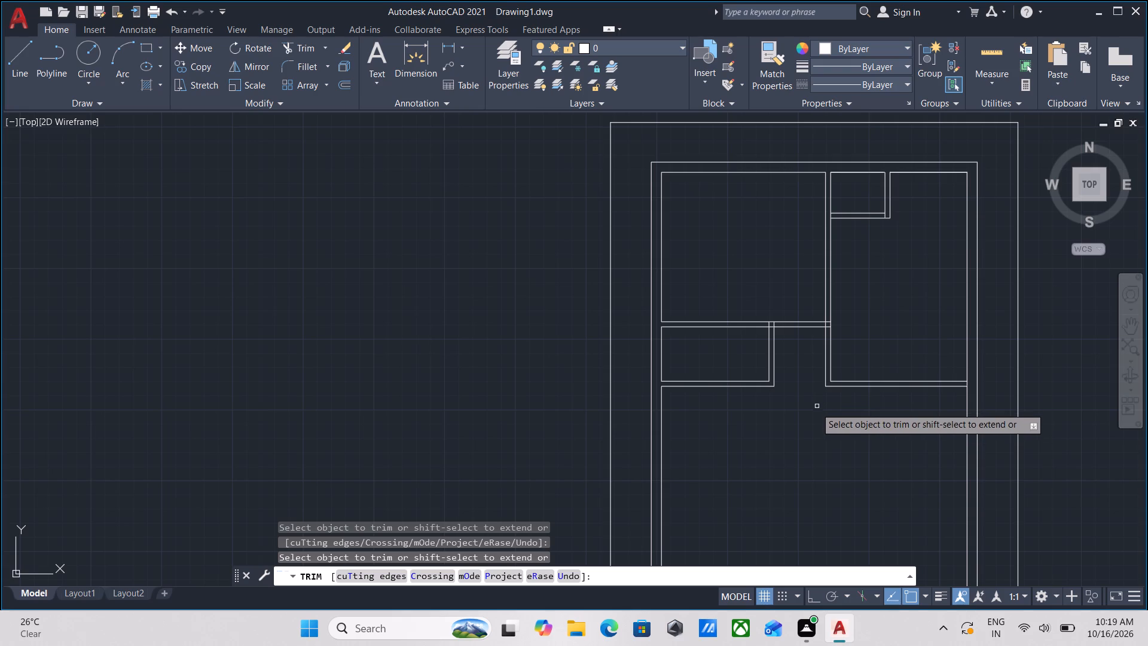
{"action": "middle_click_drag", "start_coordinate": [816, 407], "coordinate": [810, 384]}
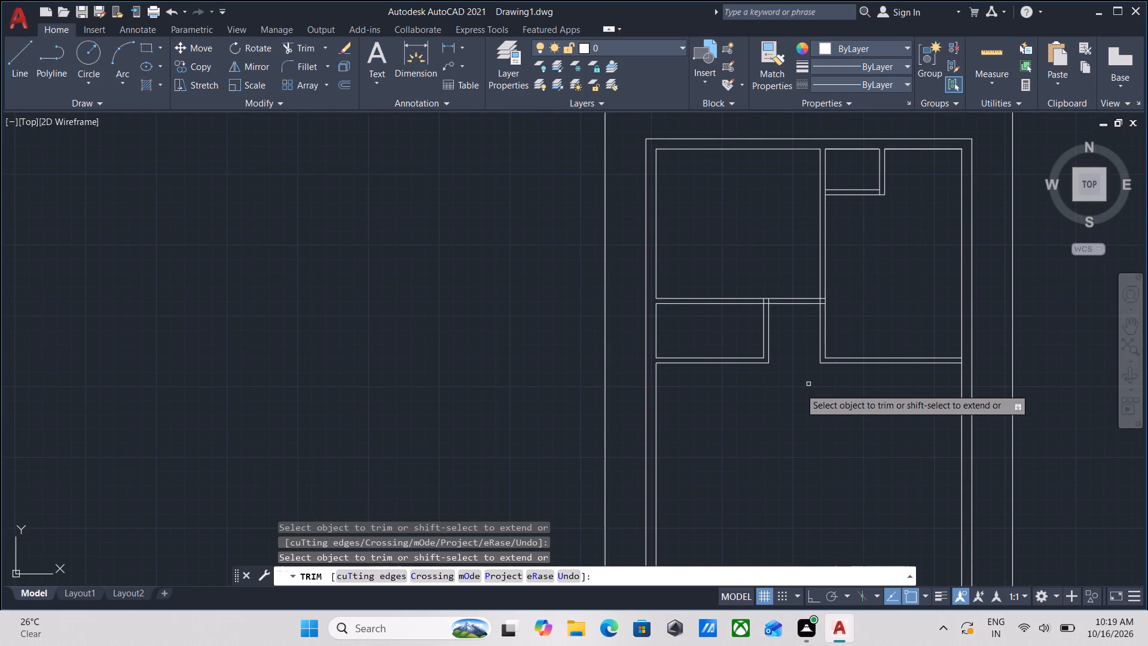
{"action": "key", "text": "Escape"}
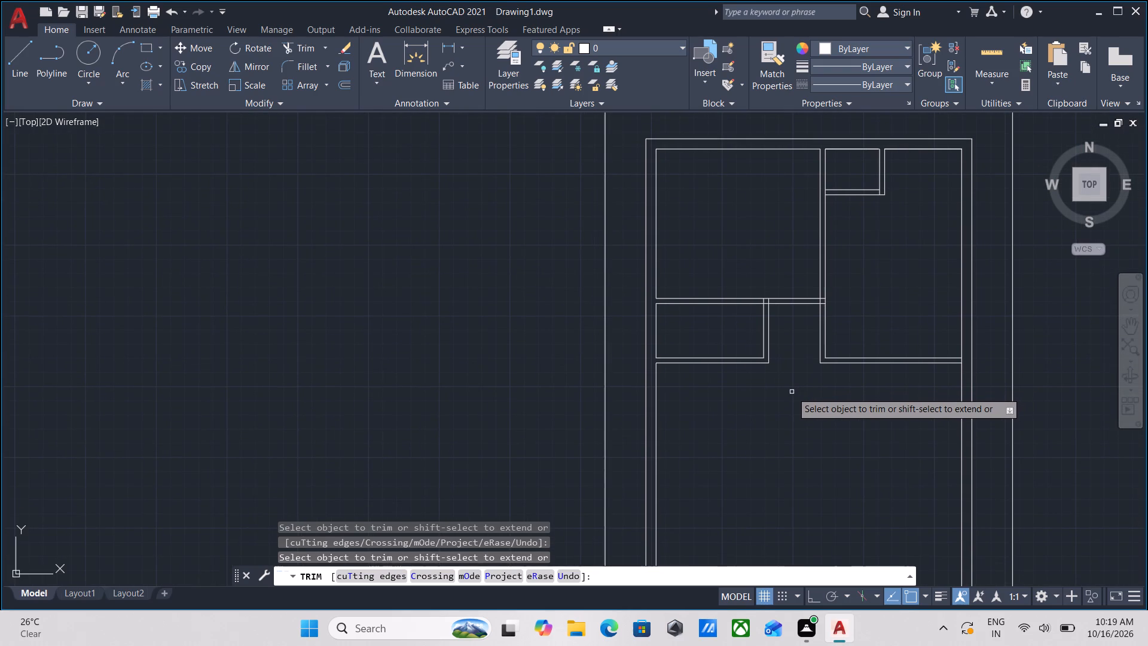
Offset the bottom line of the right-hand lower horizontal partition downward by 10'5".
{"action": "scroll", "coordinate": [928, 394], "scroll_direction": "up", "scroll_amount": 2}
{"action": "key", "text": "o"}
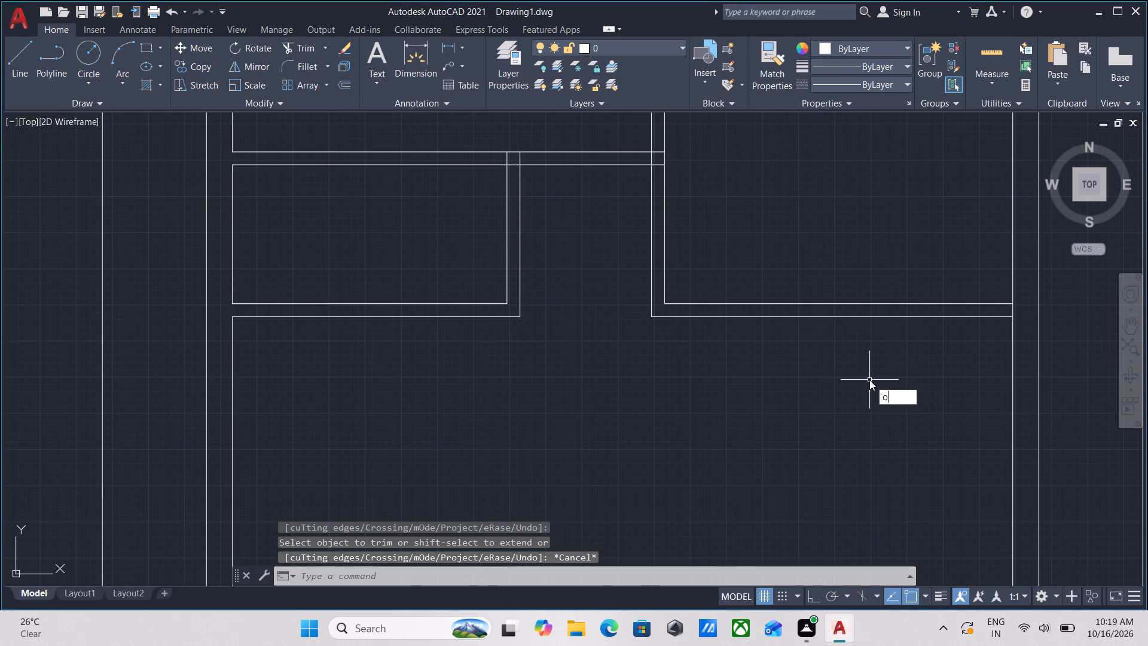
{"action": "key", "text": "Return"}
{"action": "left_click", "coordinate": [819, 318]}
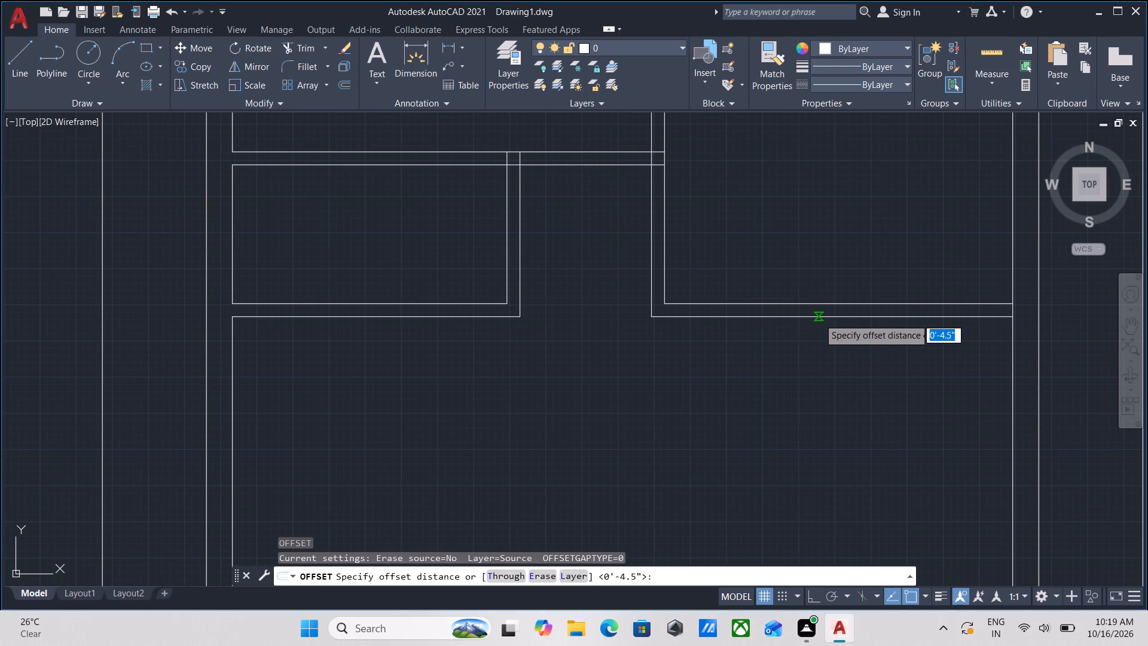
{"action": "left_click", "coordinate": [816, 416]}
{"action": "left_click", "coordinate": [814, 318]}
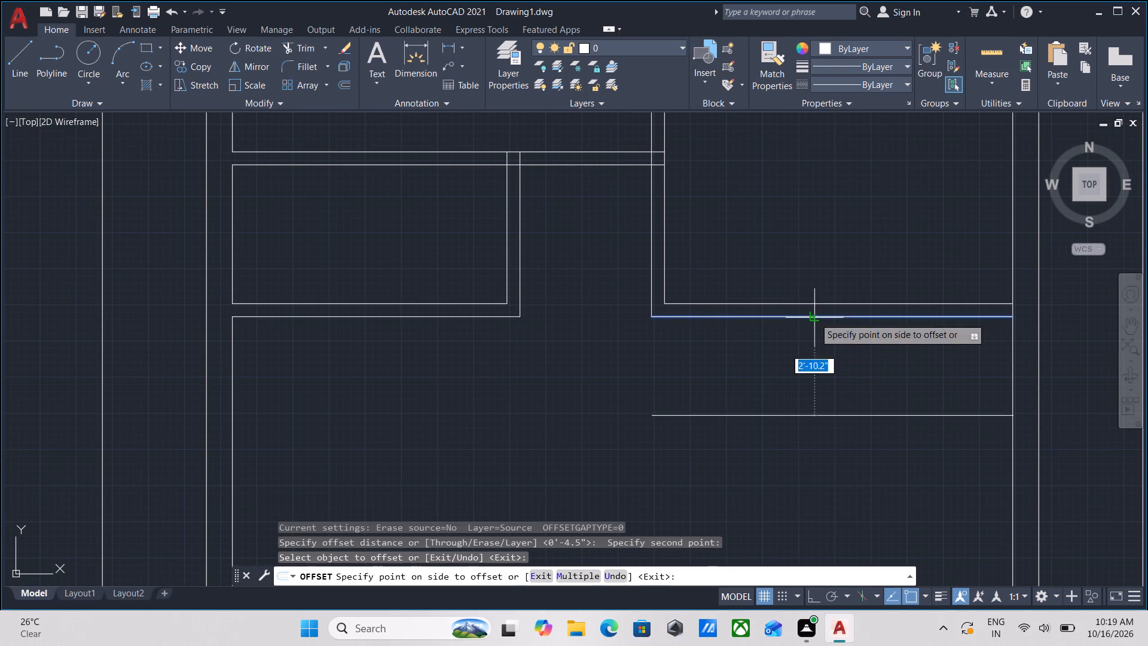
{"action": "middle_click_drag", "start_coordinate": [817, 427], "coordinate": [807, 309]}
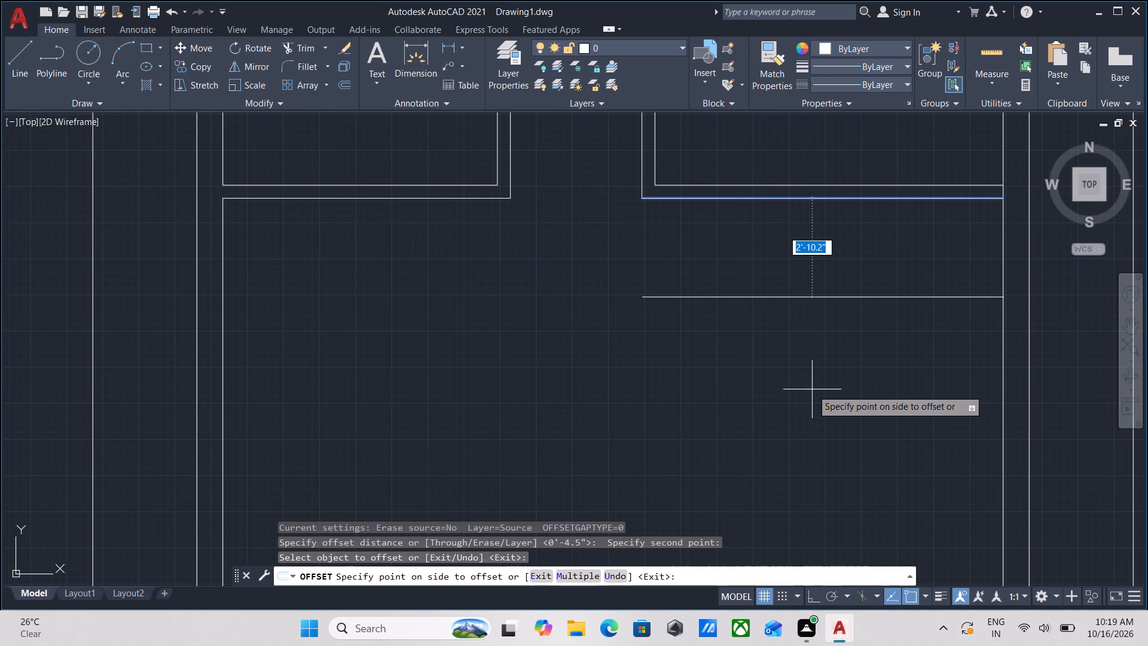
{"action": "type", "text": "10'"}
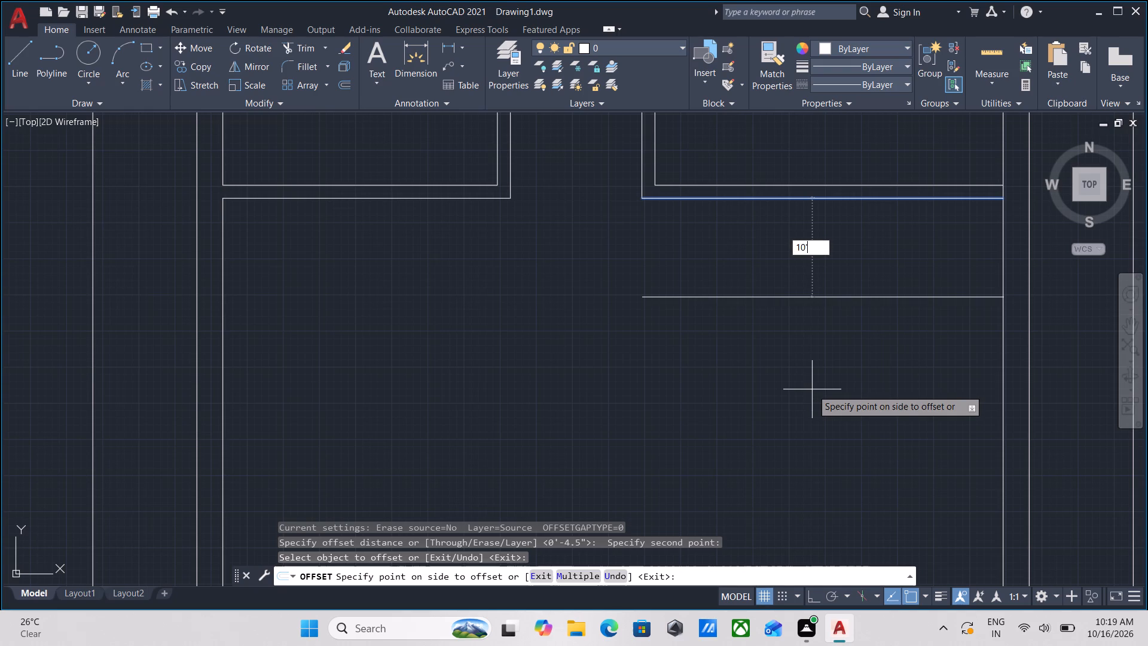
{"action": "key", "text": "5"}
{"action": "key", "text": "Return"}
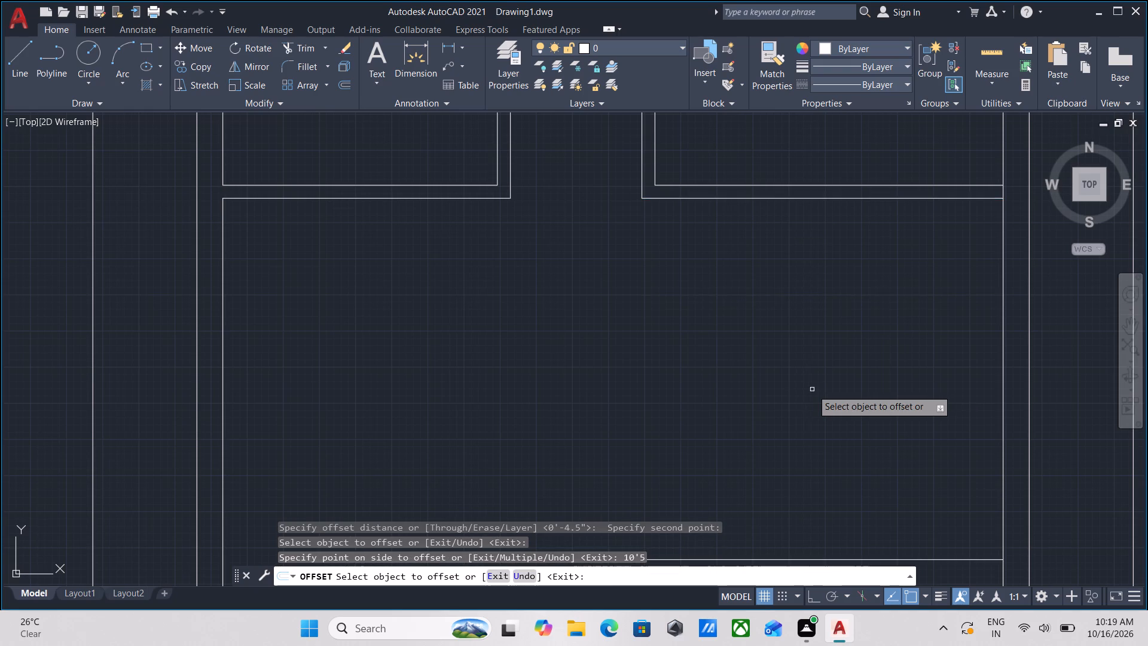
Offset the new horizontal line downward by 4.5" to form the partition's second face.
{"action": "scroll", "coordinate": [812, 389], "scroll_direction": "down", "scroll_amount": 2}
{"action": "middle_click_drag", "start_coordinate": [812, 389], "coordinate": [815, 263]}
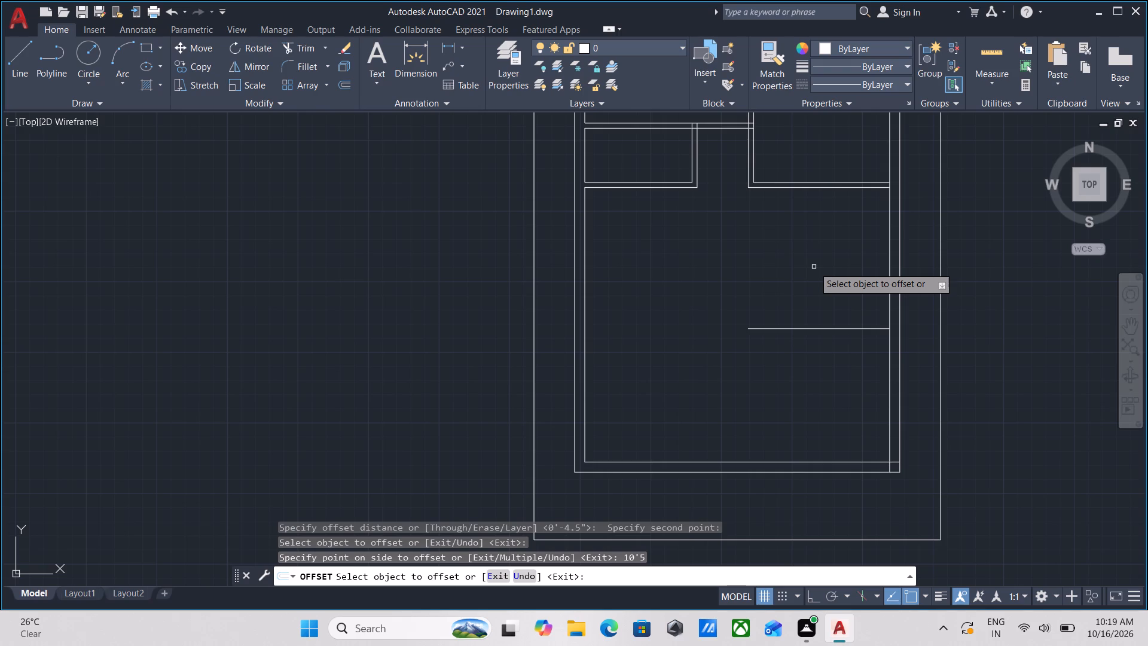
{"action": "left_click", "coordinate": [830, 328]}
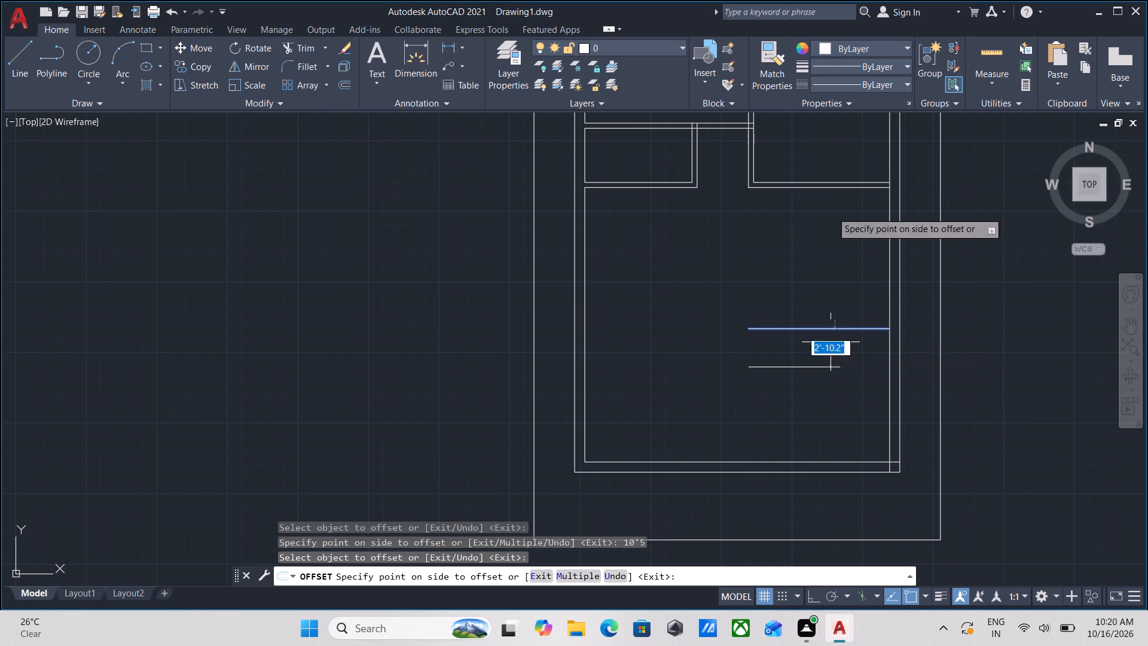
{"action": "key", "text": "4"}
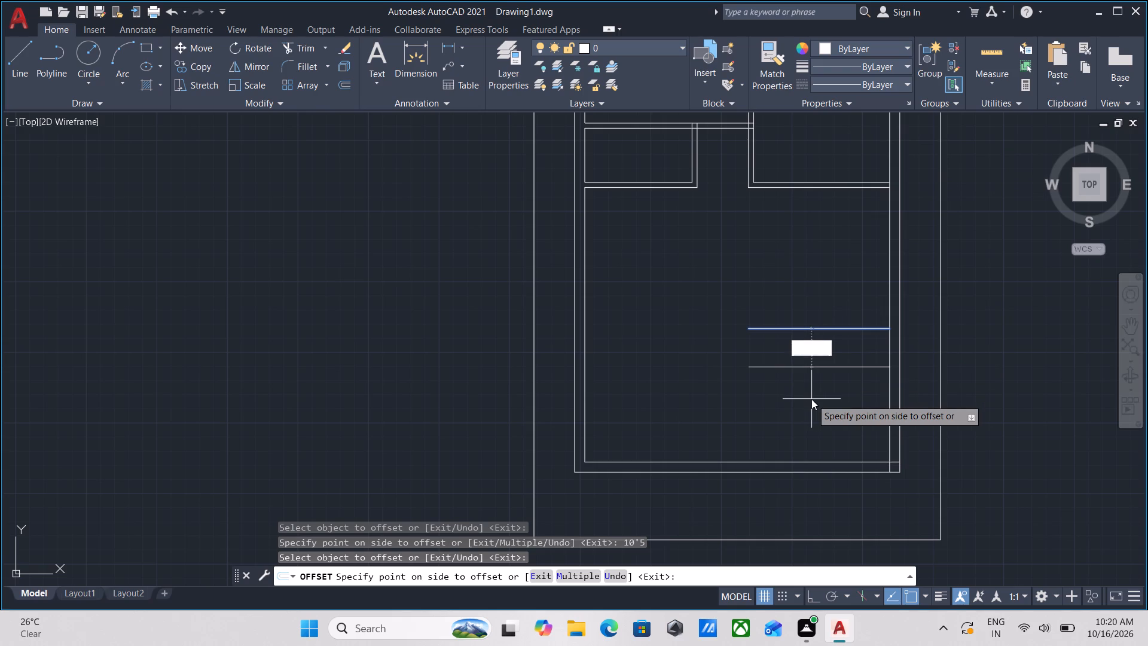
{"action": "key", "text": "period"}
{"action": "key", "text": "5"}
{"action": "key", "text": "Return"}
{"action": "scroll", "coordinate": [835, 367], "scroll_direction": "up", "scroll_amount": 2}
{"action": "scroll", "coordinate": [839, 342], "scroll_direction": "down", "scroll_amount": 2}
{"action": "middle_click_drag", "start_coordinate": [839, 342], "coordinate": [816, 356]}
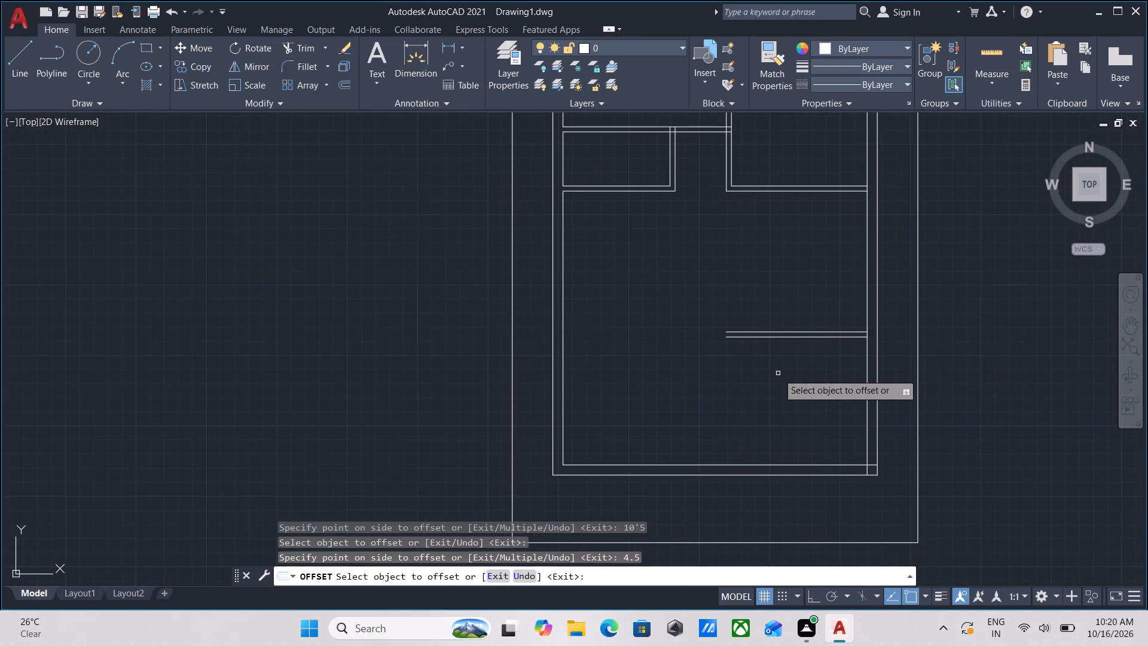
{"action": "middle_click_drag", "start_coordinate": [778, 373], "coordinate": [854, 362]}
{"action": "scroll", "coordinate": [913, 352], "scroll_direction": "up", "scroll_amount": 2}
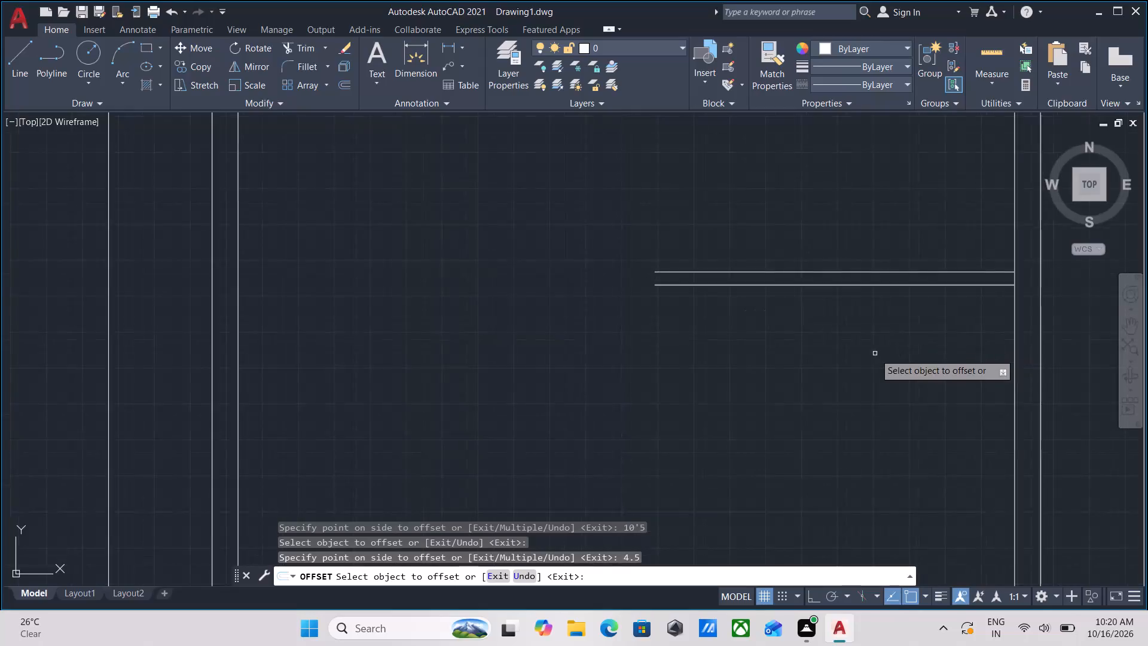
{"action": "scroll", "coordinate": [875, 354], "scroll_direction": "down", "scroll_amount": 3}
{"action": "middle_click_drag", "start_coordinate": [792, 281], "coordinate": [792, 309]}
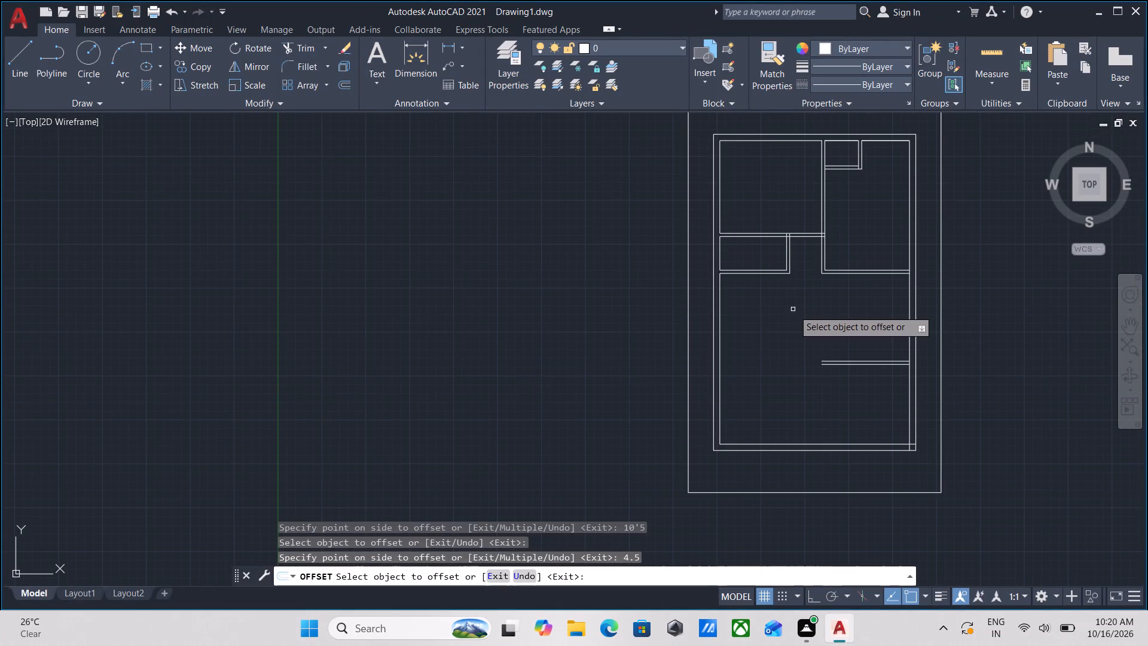
{"action": "scroll", "coordinate": [877, 388], "scroll_direction": "up", "scroll_amount": 3}
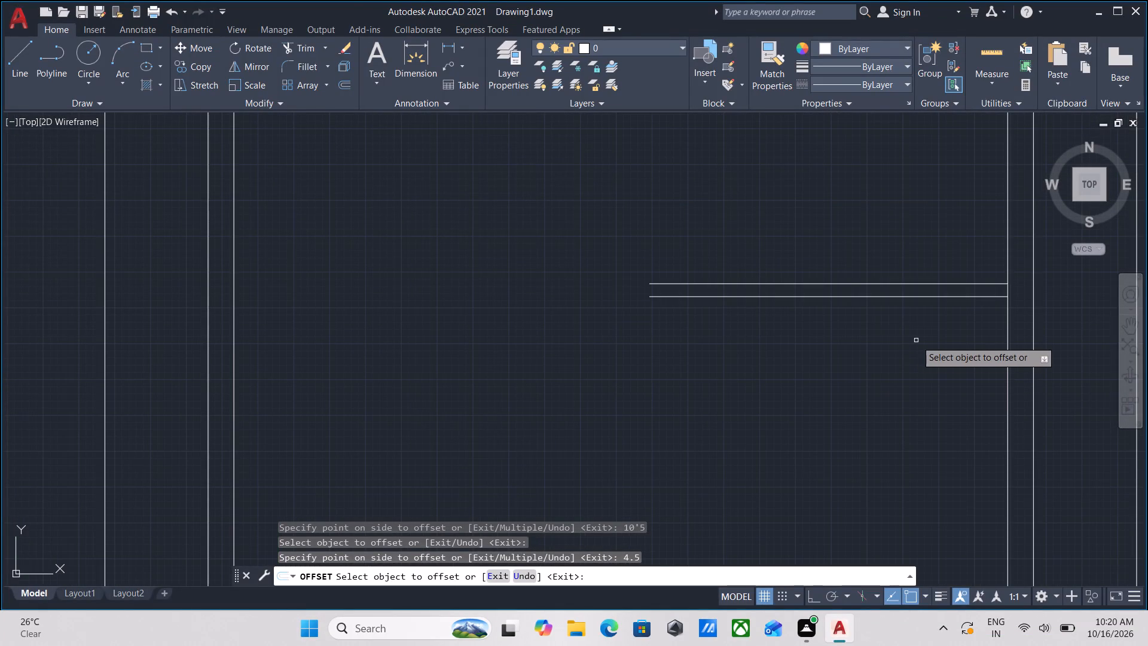
{"action": "key", "text": "Escape"}
Trim the right outer wall's inner line between the two faces of the new horizontal partition.
{"action": "middle_click_drag", "start_coordinate": [916, 340], "coordinate": [905, 348]}
{"action": "type", "text": "tr"}
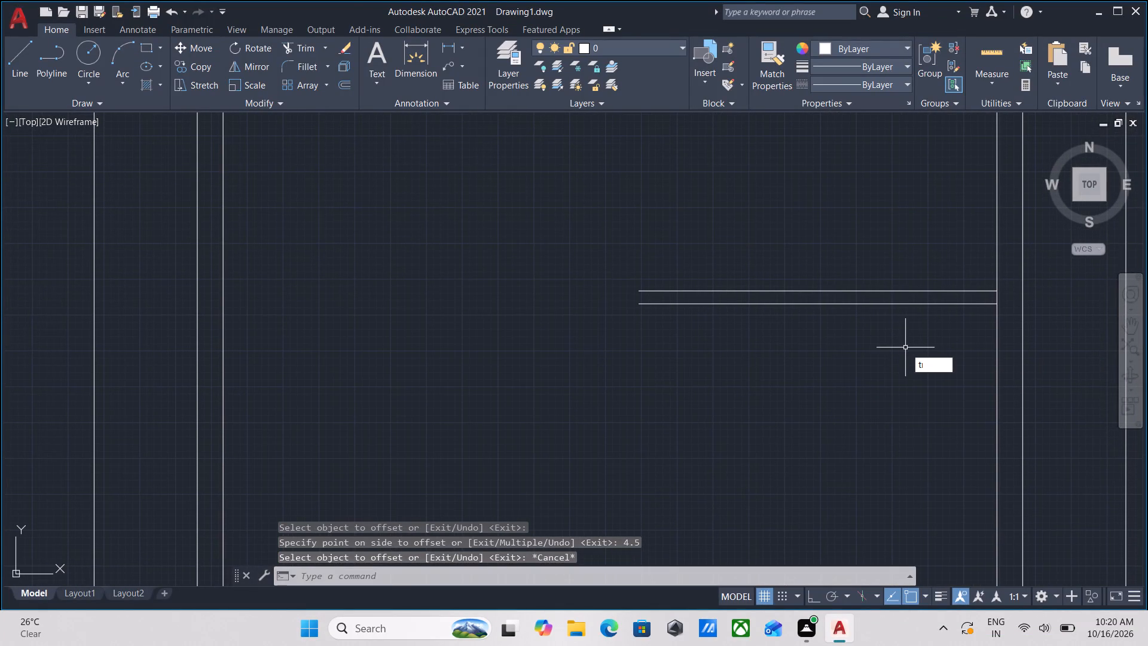
{"action": "key", "text": "Return"}
{"action": "scroll", "coordinate": [1021, 307], "scroll_direction": "up", "scroll_amount": 3}
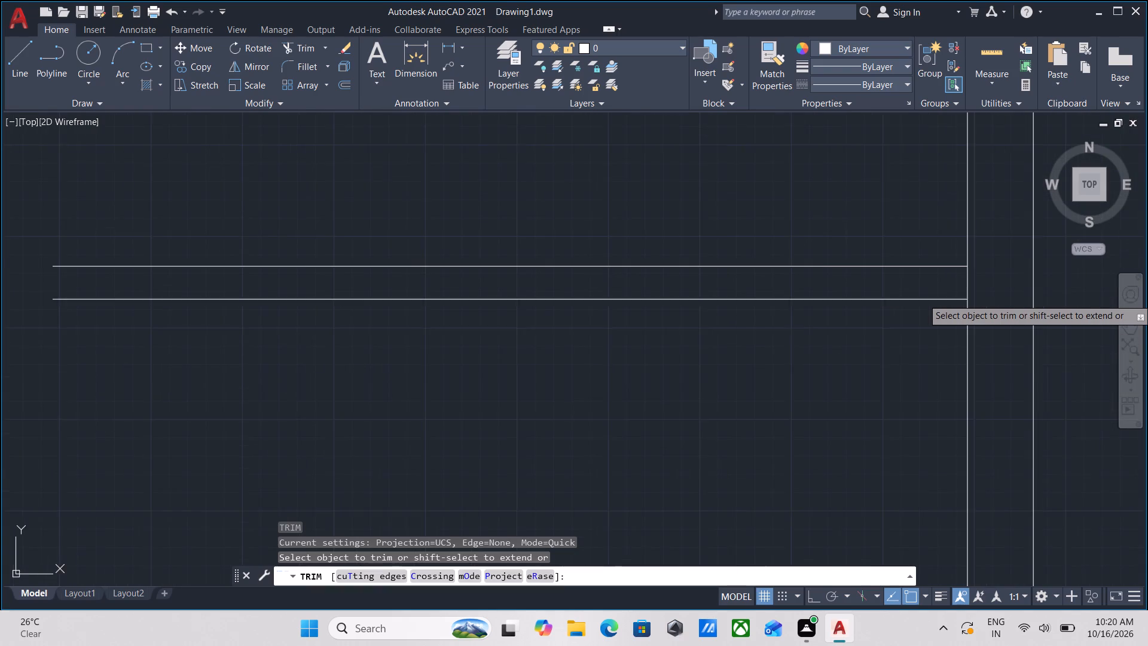
{"action": "left_click", "coordinate": [989, 273]}
{"action": "left_click", "coordinate": [911, 271]}
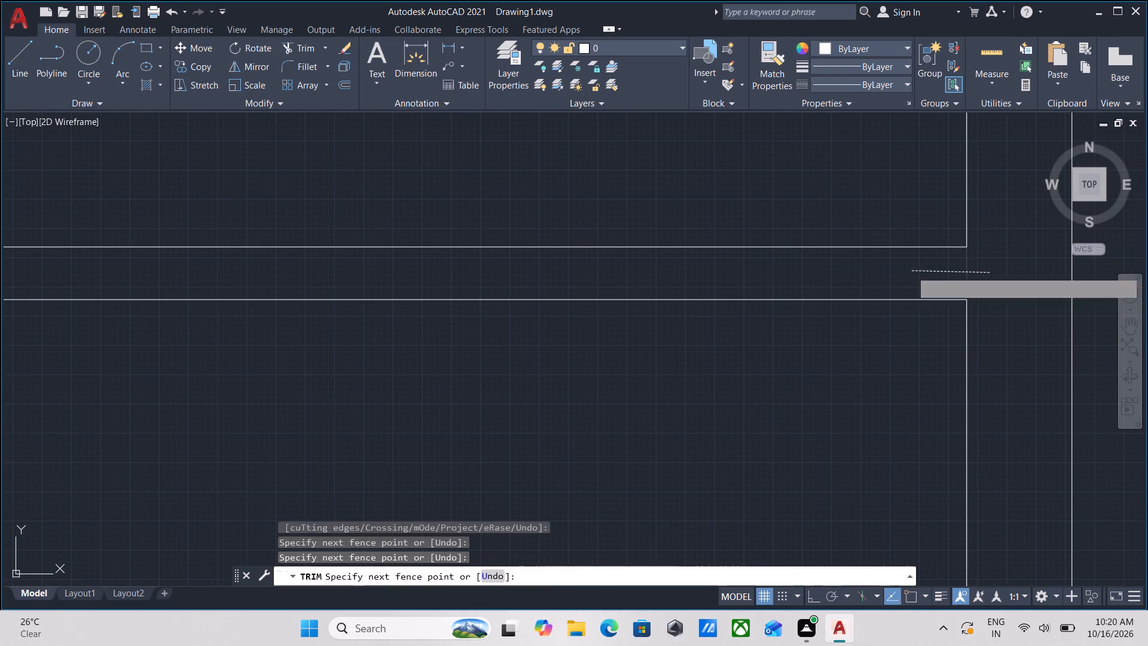
{"action": "scroll", "coordinate": [911, 271], "scroll_direction": "down", "scroll_amount": 3}
{"action": "key", "text": "Escape"}
Draw a short line closing the open left end of the new horizontal partition.
{"action": "scroll", "coordinate": [823, 325], "scroll_direction": "down", "scroll_amount": 1}
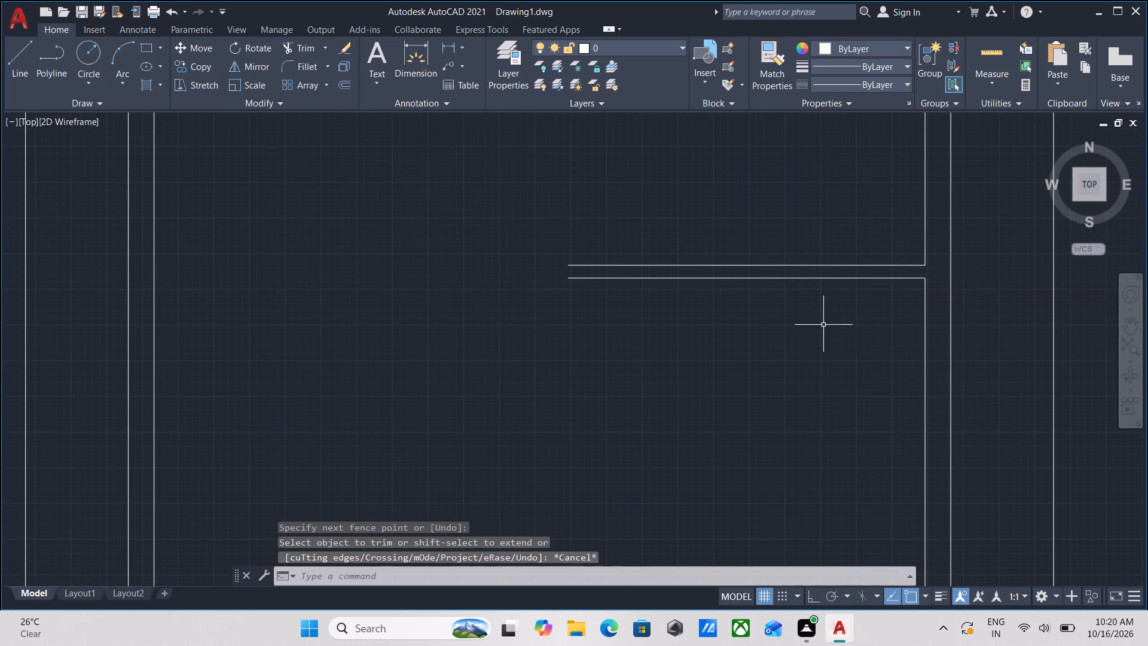
{"action": "middle_click_drag", "start_coordinate": [825, 325], "coordinate": [896, 337]}
{"action": "key", "text": "l"}
{"action": "key", "text": "Return"}
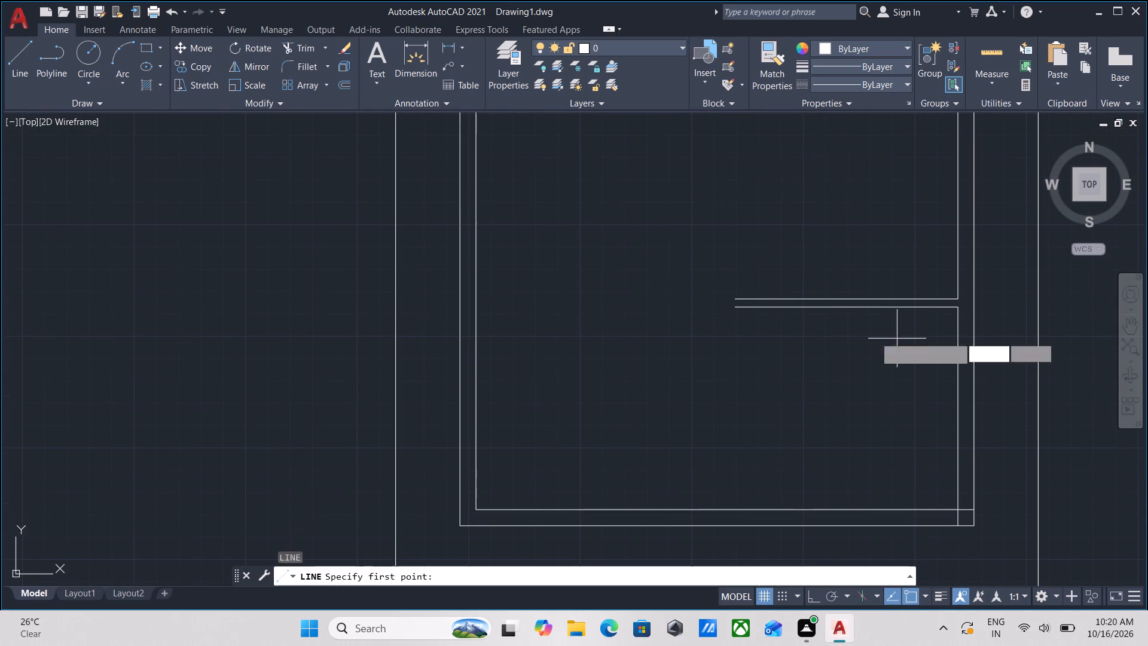
{"action": "scroll", "coordinate": [725, 297], "scroll_direction": "up", "scroll_amount": 3}
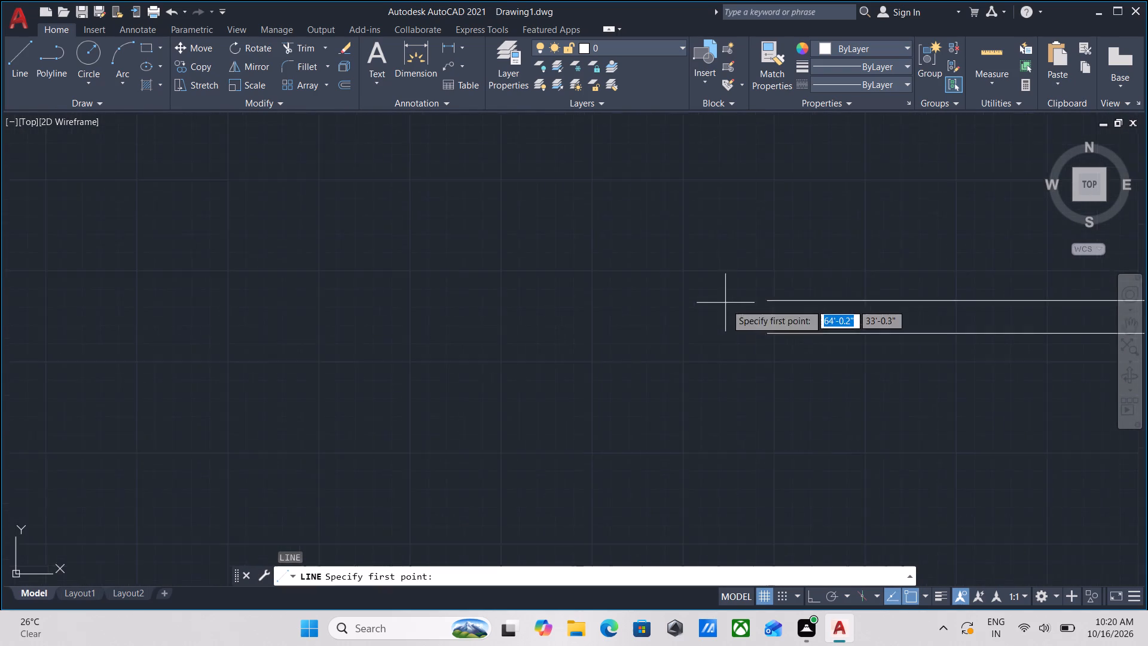
{"action": "left_click", "coordinate": [767, 334]}
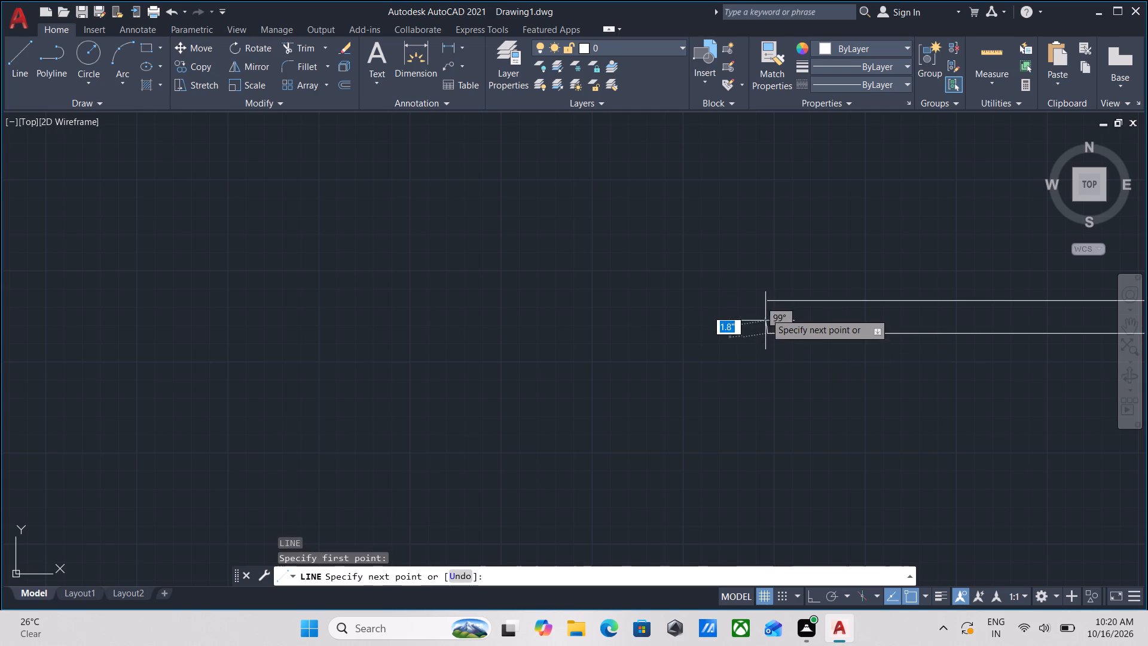
{"action": "left_click", "coordinate": [765, 300]}
{"action": "key", "text": "Escape"}
{"action": "scroll", "coordinate": [775, 301], "scroll_direction": "down", "scroll_amount": 3}
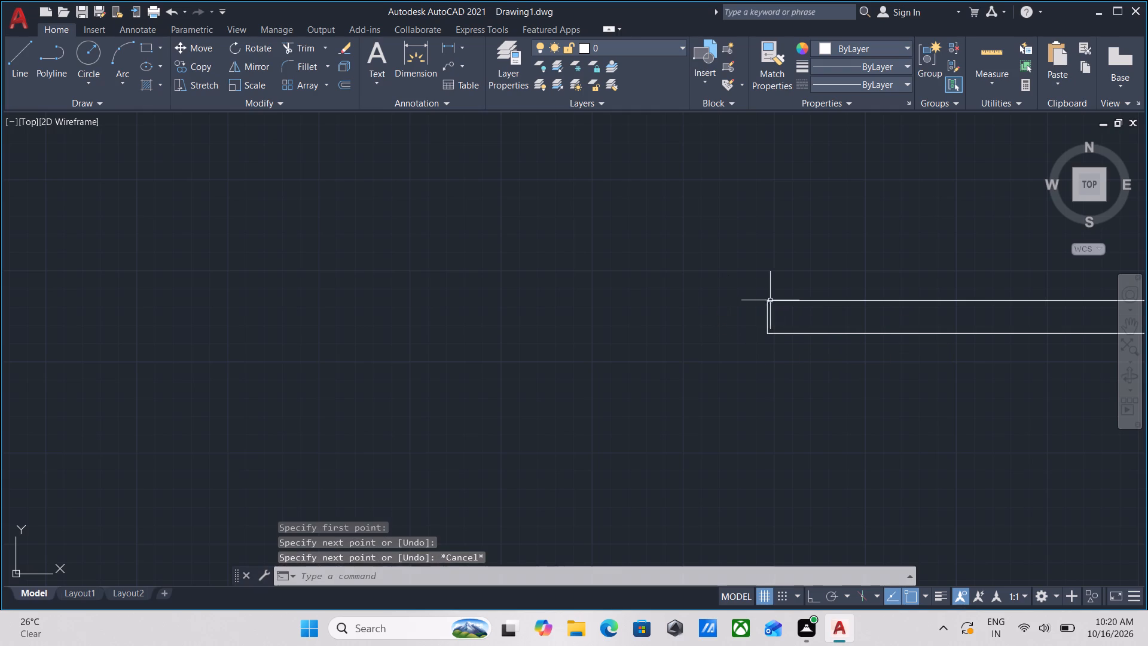
Trim the overrunning ends of the outer wall's two inner lines where they cross at the plan's lower-right corner.
{"action": "scroll", "coordinate": [774, 301], "scroll_direction": "down", "scroll_amount": 4}
{"action": "middle_click_drag", "start_coordinate": [770, 342], "coordinate": [777, 341]}
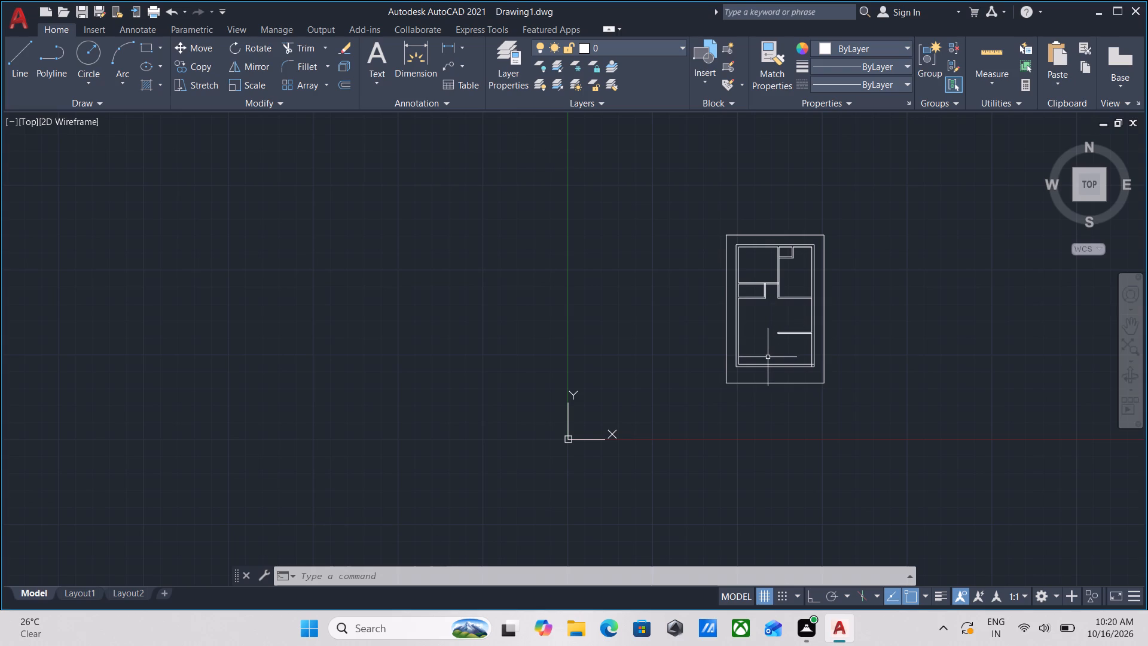
{"action": "scroll", "coordinate": [861, 348], "scroll_direction": "up", "scroll_amount": 3}
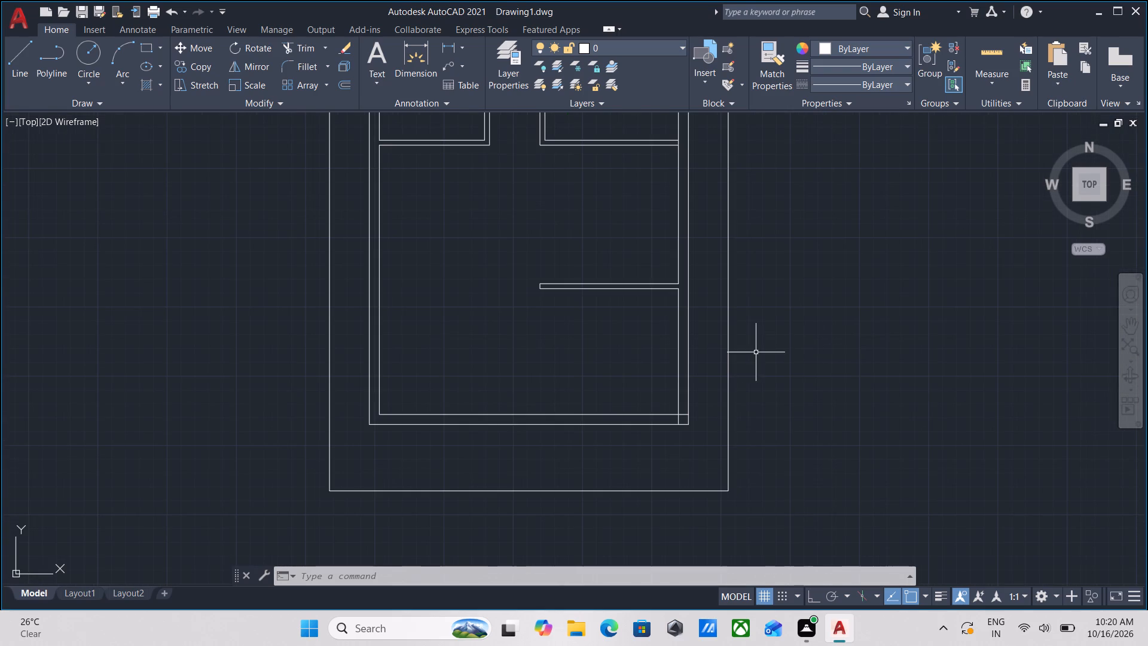
{"action": "middle_click_drag", "start_coordinate": [680, 383], "coordinate": [704, 340]}
{"action": "scroll", "coordinate": [697, 358], "scroll_direction": "up", "scroll_amount": 3}
{"action": "middle_click_drag", "start_coordinate": [713, 394], "coordinate": [709, 372]}
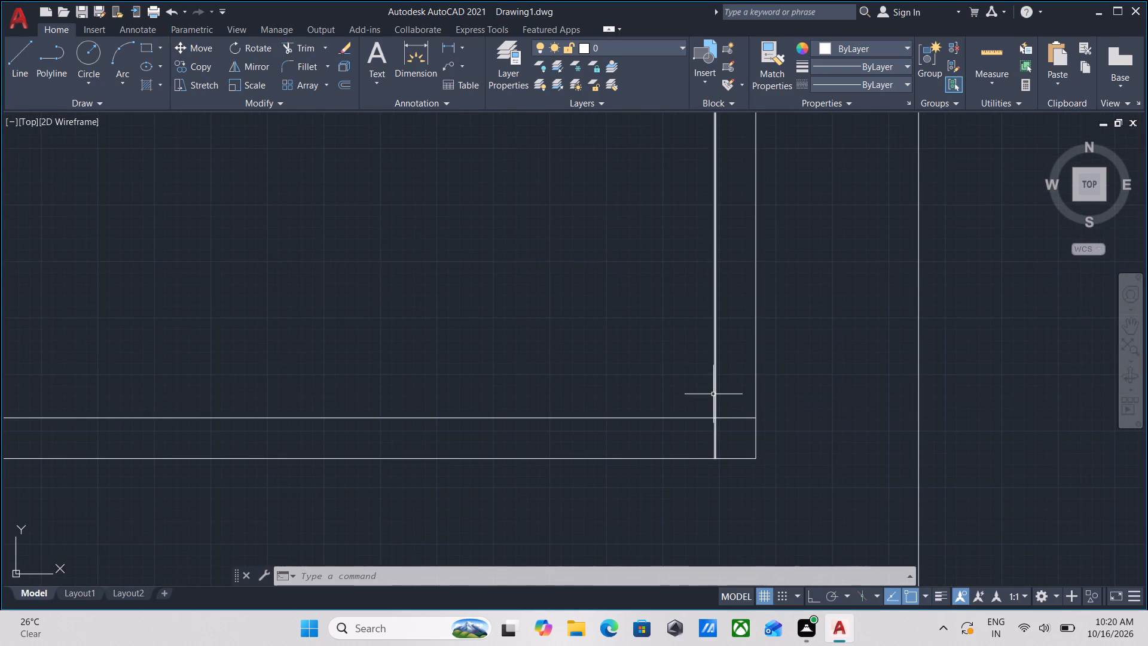
{"action": "middle_click_drag", "start_coordinate": [709, 372], "coordinate": [707, 366]}
{"action": "type", "text": "tr"}
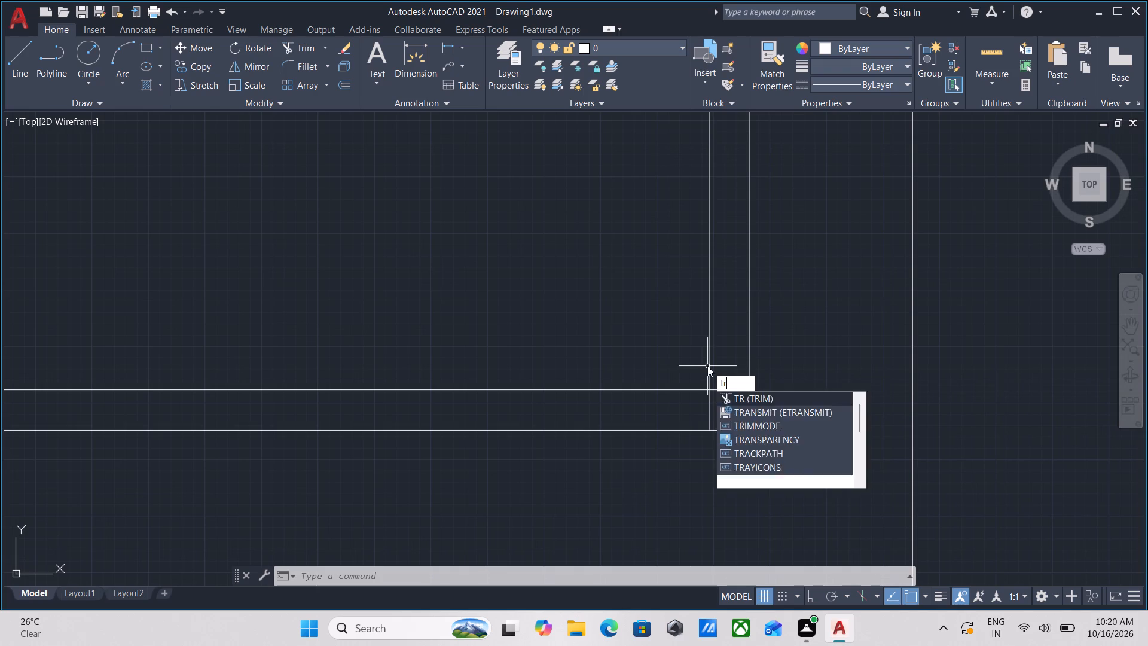
{"action": "key", "text": "Return"}
{"action": "left_click", "coordinate": [735, 374]}
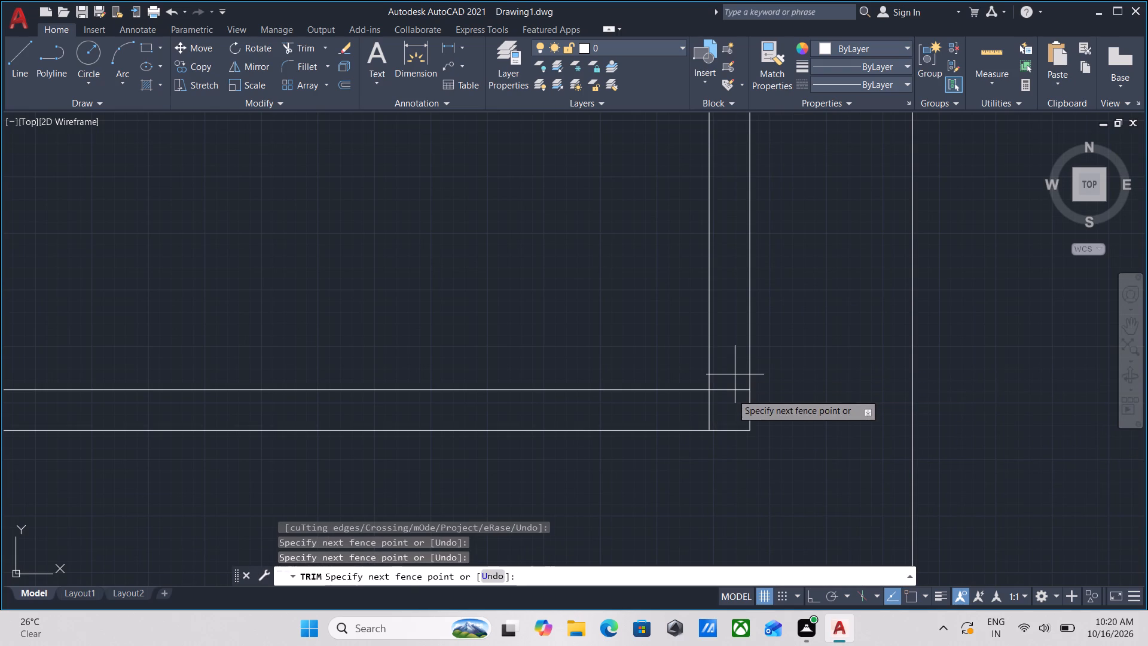
{"action": "left_click", "coordinate": [731, 403]}
{"action": "left_click", "coordinate": [714, 406]}
{"action": "left_click", "coordinate": [691, 406]}
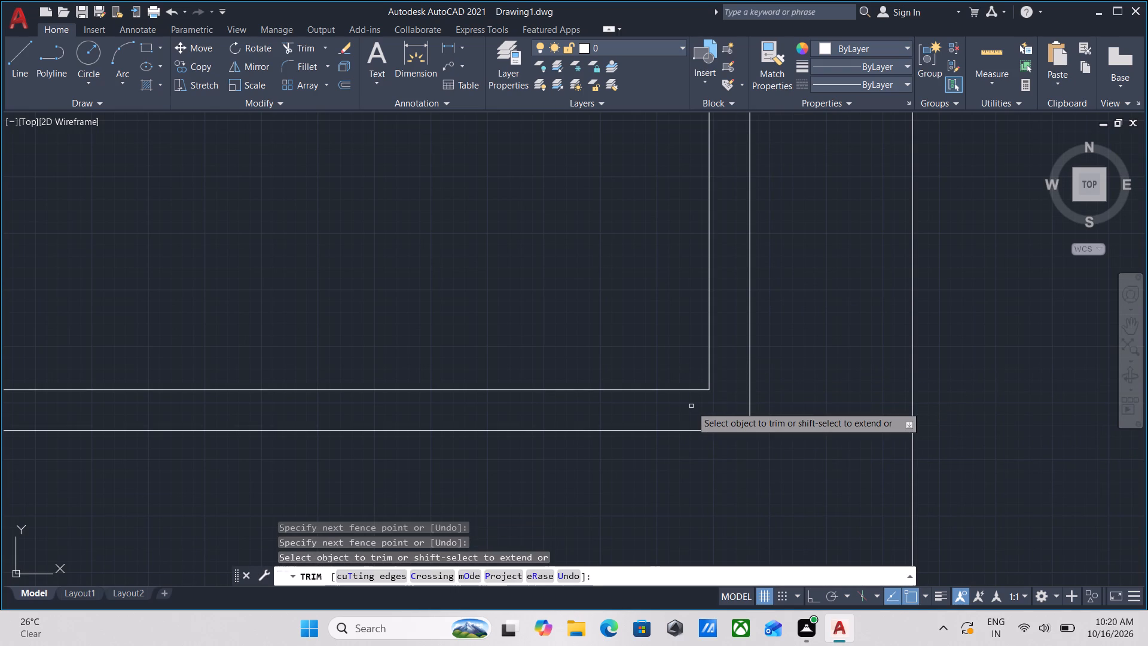
{"action": "key", "text": "Escape"}
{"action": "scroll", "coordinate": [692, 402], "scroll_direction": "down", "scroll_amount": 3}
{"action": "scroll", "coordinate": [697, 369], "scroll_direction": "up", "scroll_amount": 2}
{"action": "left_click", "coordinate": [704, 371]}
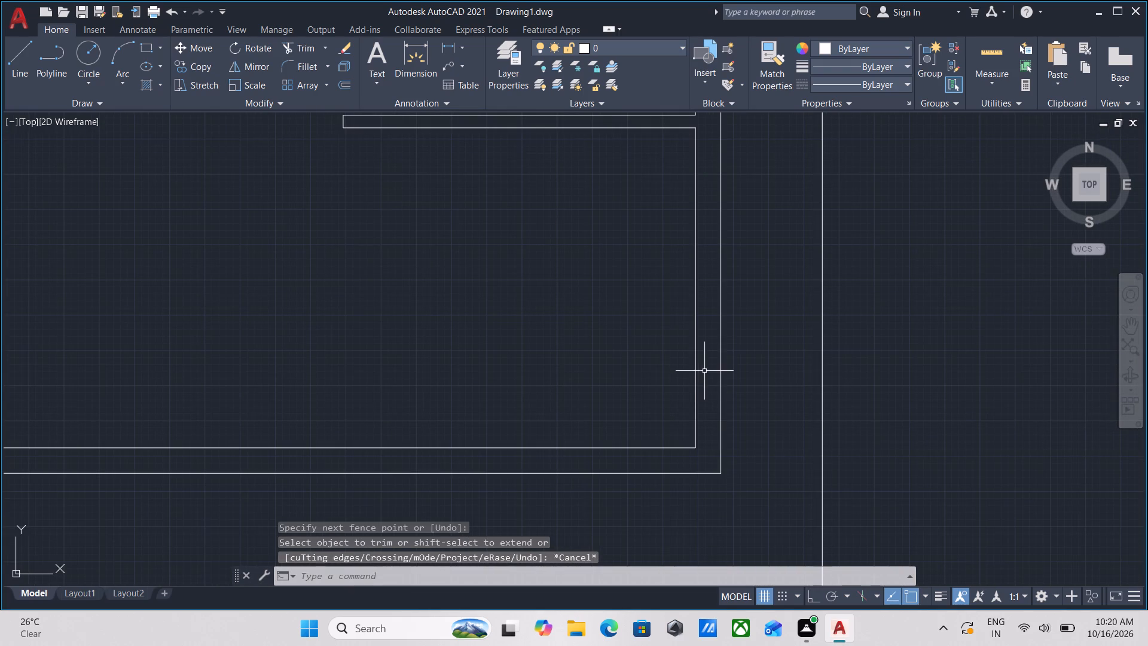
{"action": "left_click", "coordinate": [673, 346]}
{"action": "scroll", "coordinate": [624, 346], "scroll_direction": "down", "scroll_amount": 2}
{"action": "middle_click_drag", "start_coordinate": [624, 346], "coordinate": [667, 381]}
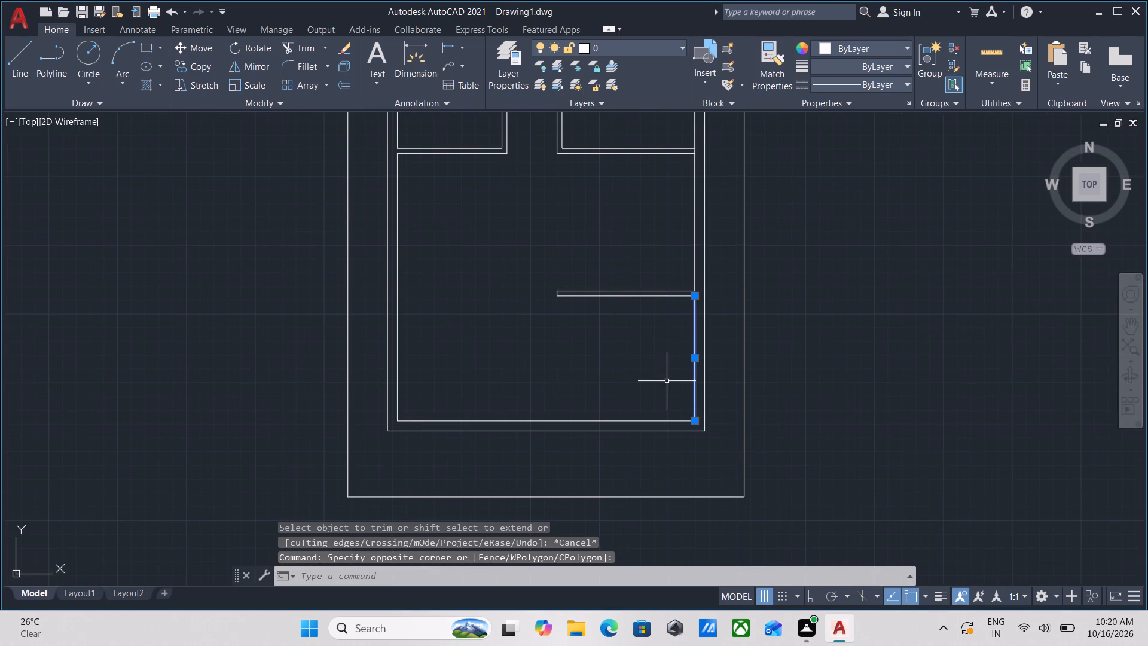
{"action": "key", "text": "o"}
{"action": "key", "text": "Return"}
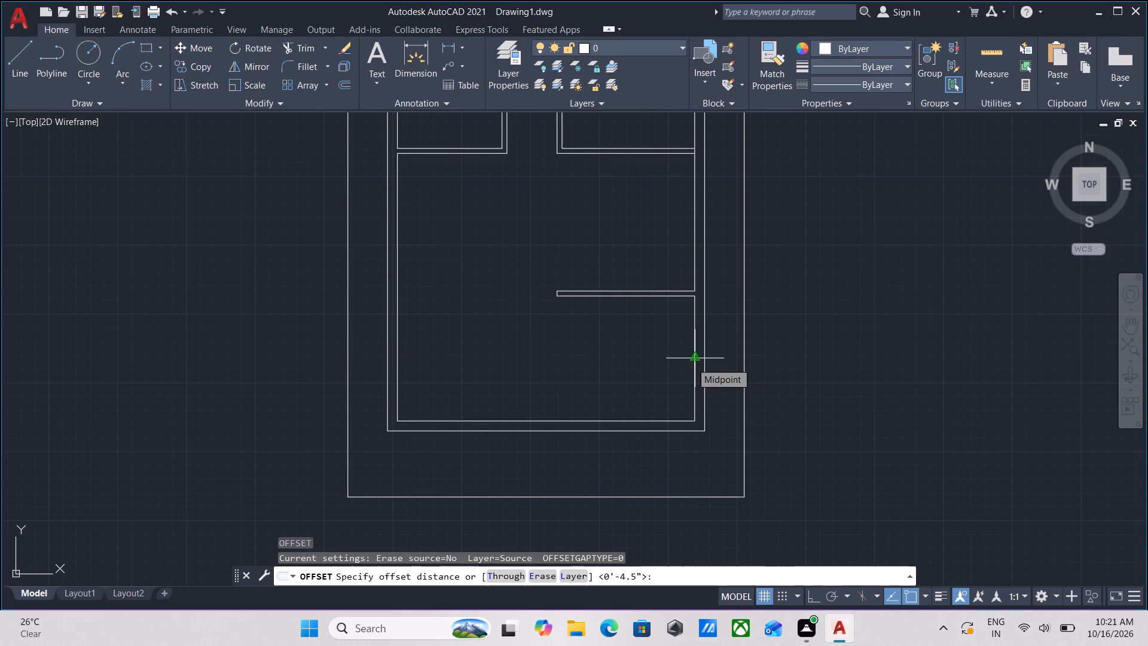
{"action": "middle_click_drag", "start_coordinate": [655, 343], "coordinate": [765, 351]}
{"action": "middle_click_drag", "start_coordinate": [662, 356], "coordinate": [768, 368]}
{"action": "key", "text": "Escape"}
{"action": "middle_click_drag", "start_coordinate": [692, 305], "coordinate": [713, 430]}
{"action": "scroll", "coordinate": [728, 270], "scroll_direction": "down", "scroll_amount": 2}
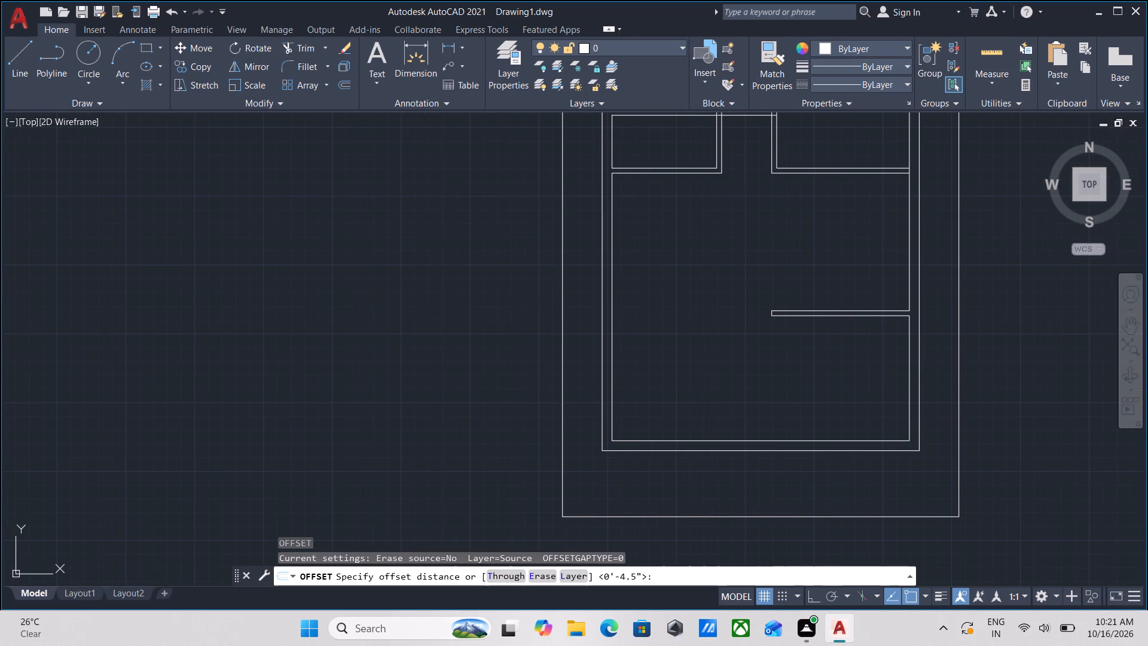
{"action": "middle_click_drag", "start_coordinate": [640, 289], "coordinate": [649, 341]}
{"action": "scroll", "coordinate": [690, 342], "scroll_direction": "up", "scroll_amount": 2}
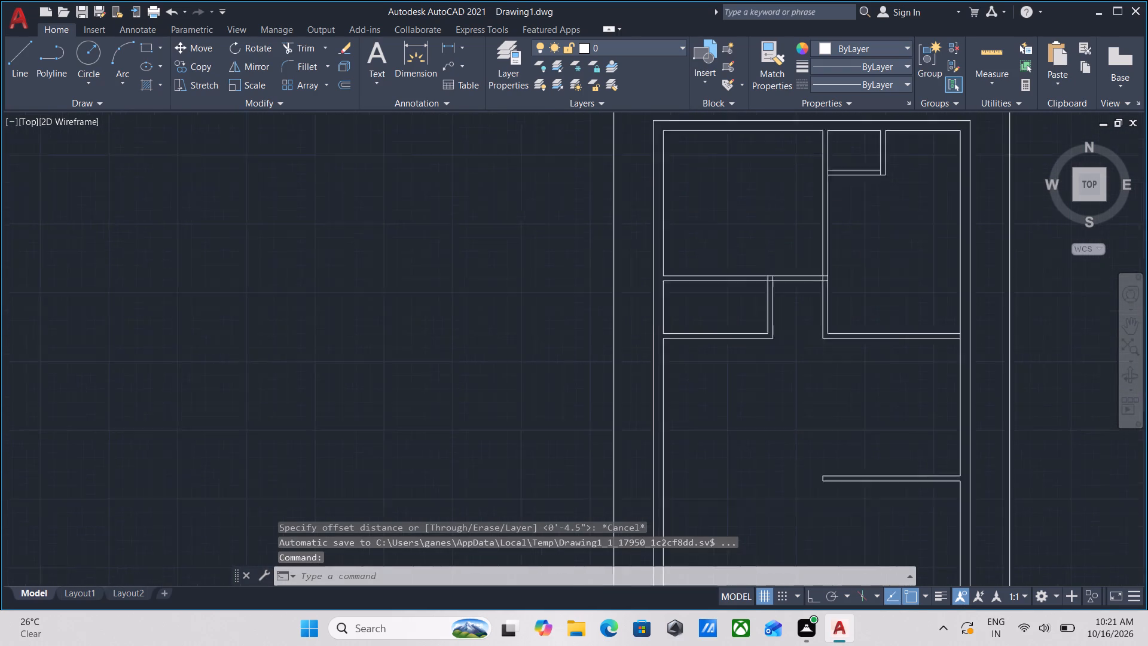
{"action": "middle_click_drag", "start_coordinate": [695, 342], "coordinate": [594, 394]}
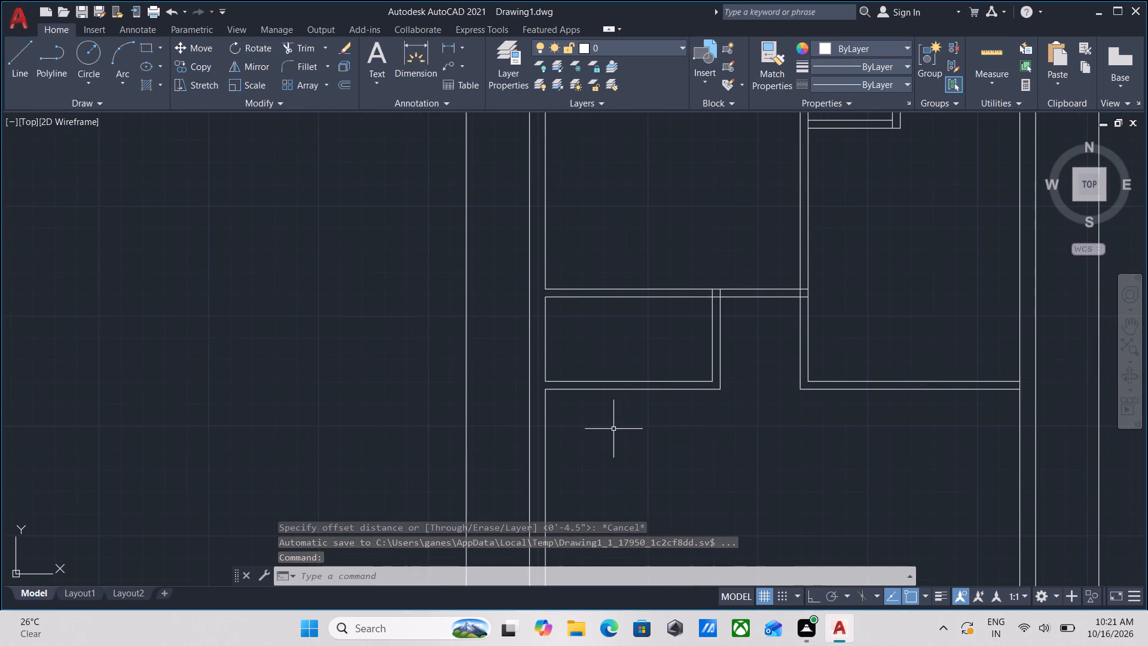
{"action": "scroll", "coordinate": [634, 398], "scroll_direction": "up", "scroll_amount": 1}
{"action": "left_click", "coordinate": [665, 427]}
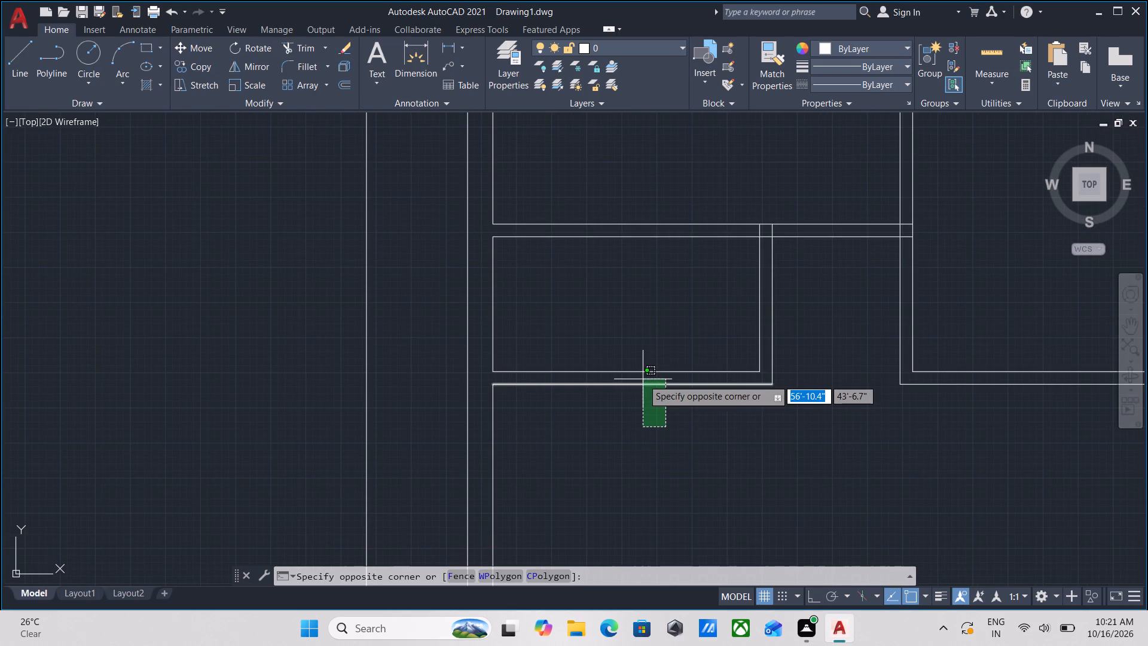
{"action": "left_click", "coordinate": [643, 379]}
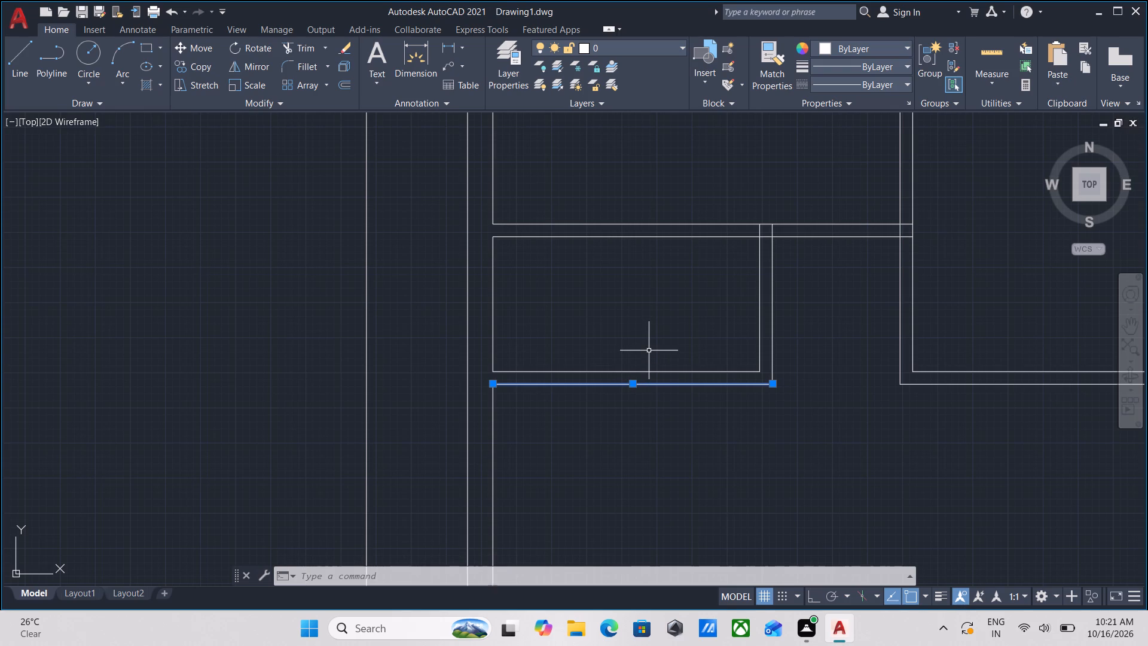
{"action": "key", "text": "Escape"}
Offset the right outer wall's inner line below the lowest horizontal partition 10' inward to the left.
{"action": "scroll", "coordinate": [673, 370], "scroll_direction": "down", "scroll_amount": 2}
{"action": "middle_click_drag", "start_coordinate": [669, 368], "coordinate": [645, 180]}
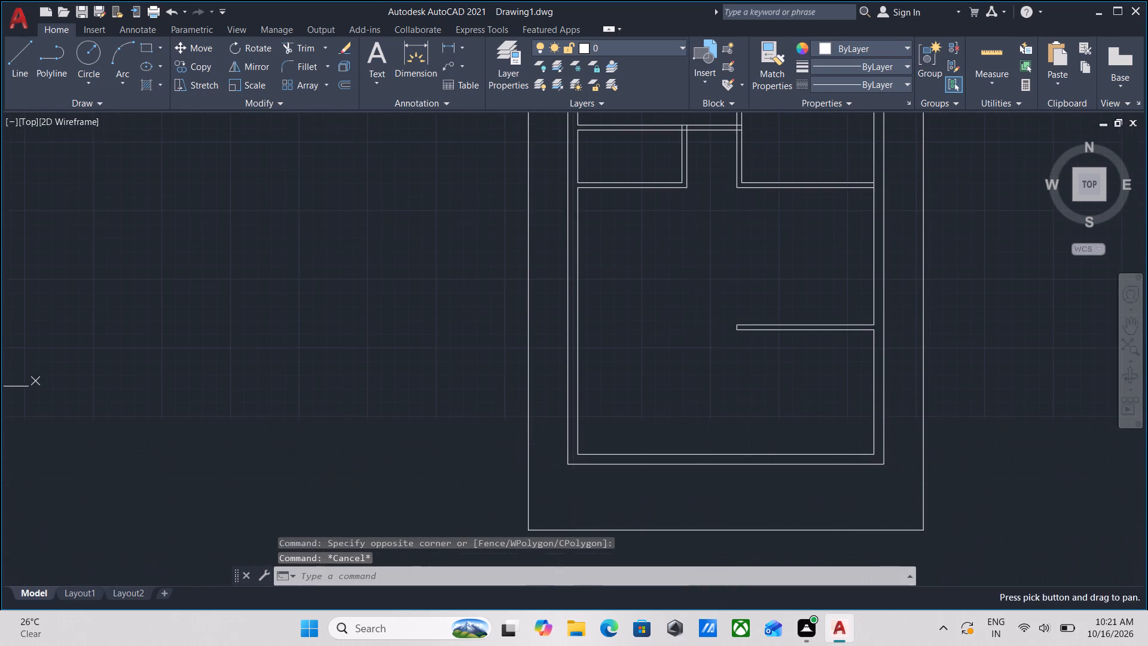
{"action": "middle_click_drag", "start_coordinate": [710, 334], "coordinate": [694, 295]}
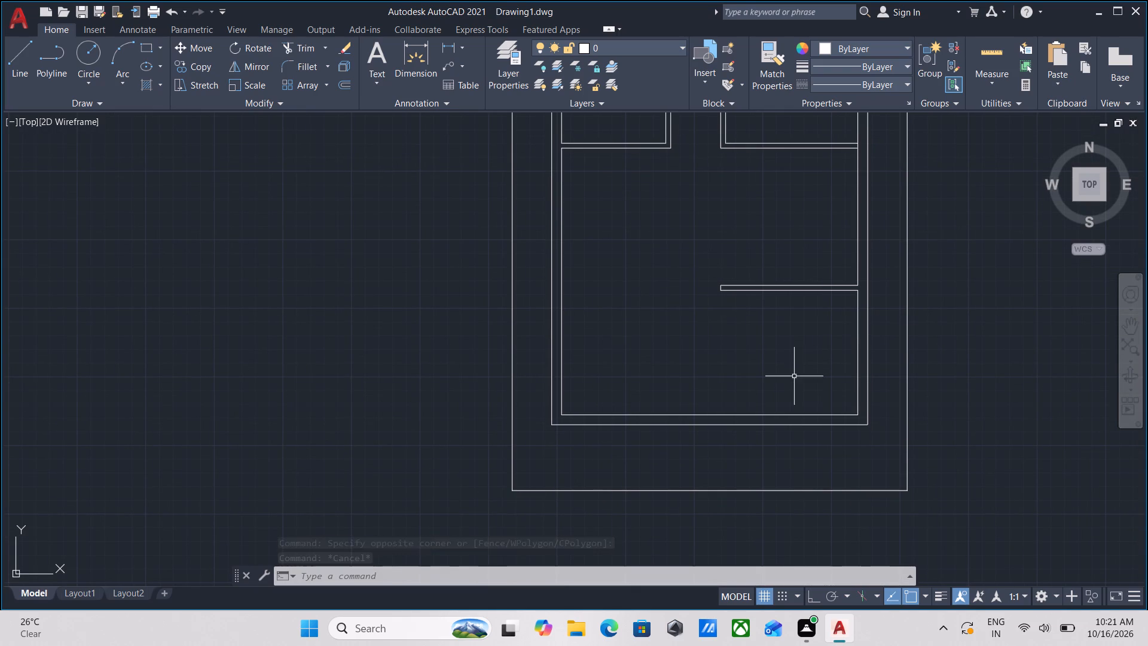
{"action": "scroll", "coordinate": [865, 363], "scroll_direction": "up", "scroll_amount": 2}
{"action": "left_click", "coordinate": [858, 365]}
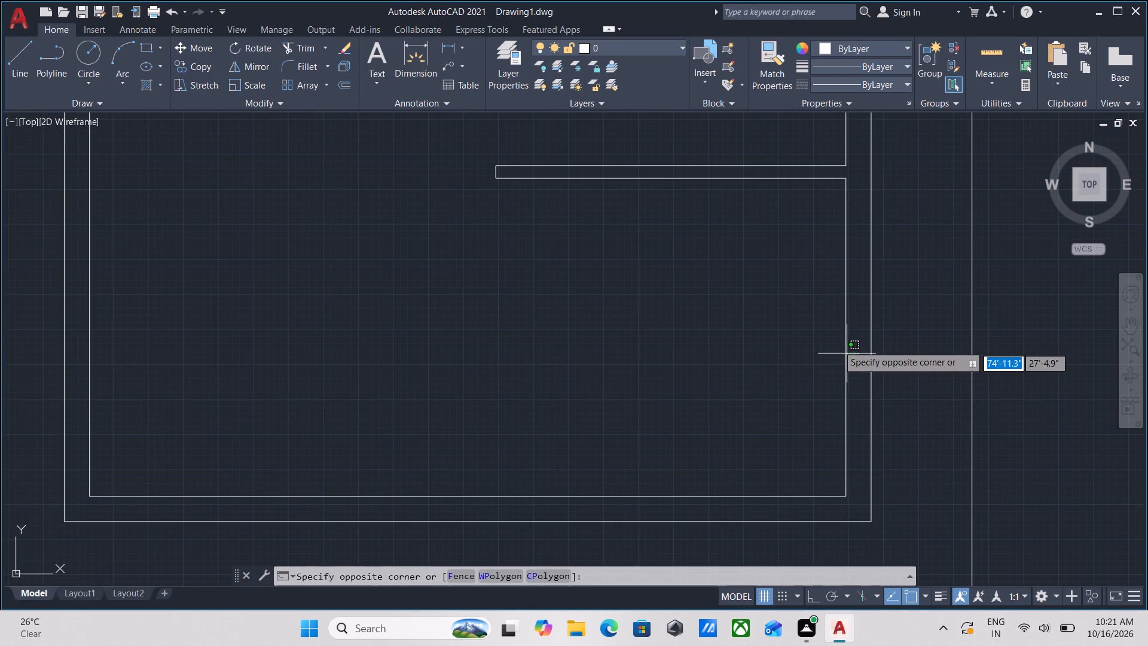
{"action": "left_click", "coordinate": [824, 339]}
{"action": "middle_click_drag", "start_coordinate": [755, 336], "coordinate": [794, 354]}
{"action": "scroll", "coordinate": [794, 354], "scroll_direction": "down", "scroll_amount": 1}
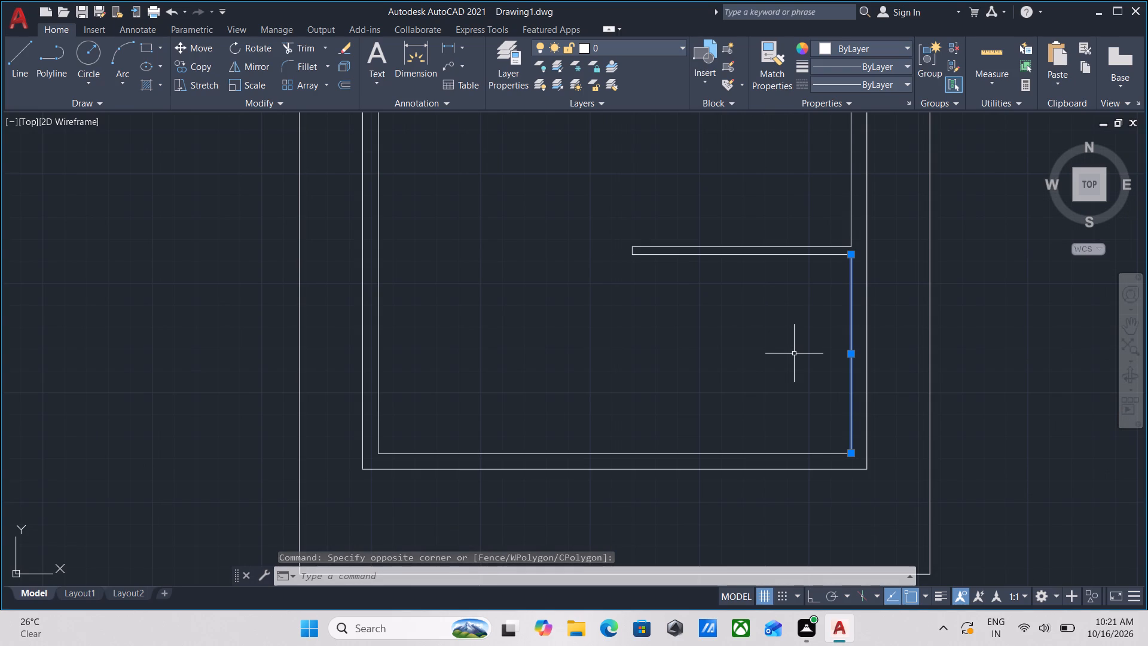
{"action": "key", "text": "o"}
{"action": "key", "text": "Return"}
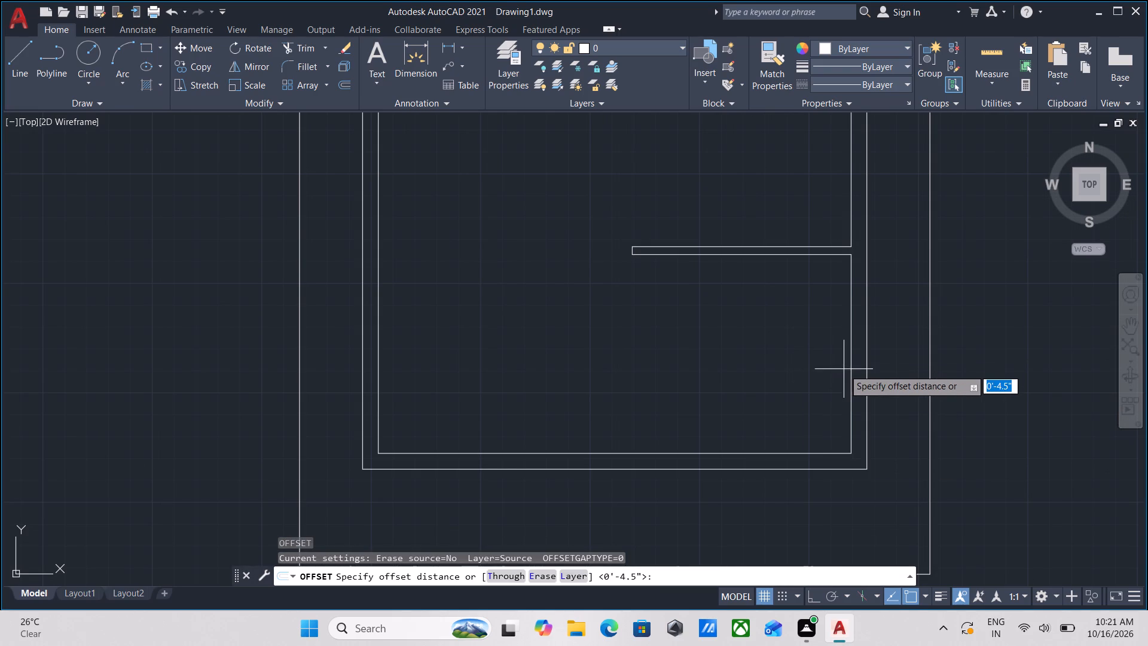
{"action": "left_click", "coordinate": [853, 354]}
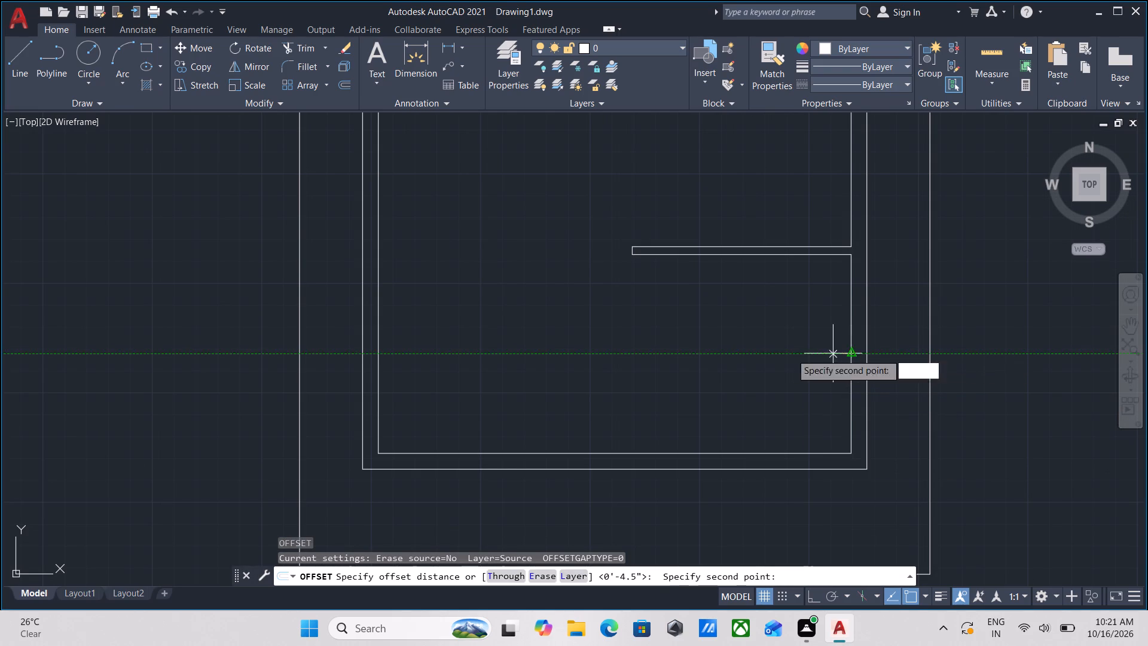
{"action": "left_click", "coordinate": [784, 354]}
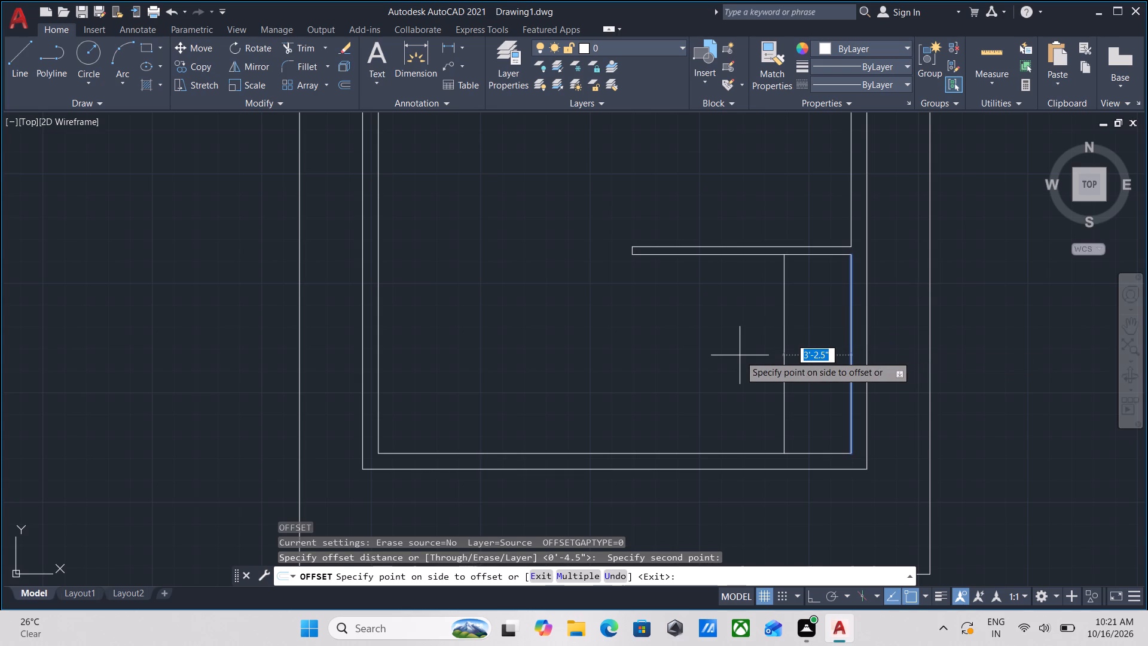
{"action": "type", "text": "10'"}
{"action": "key", "text": "Return"}
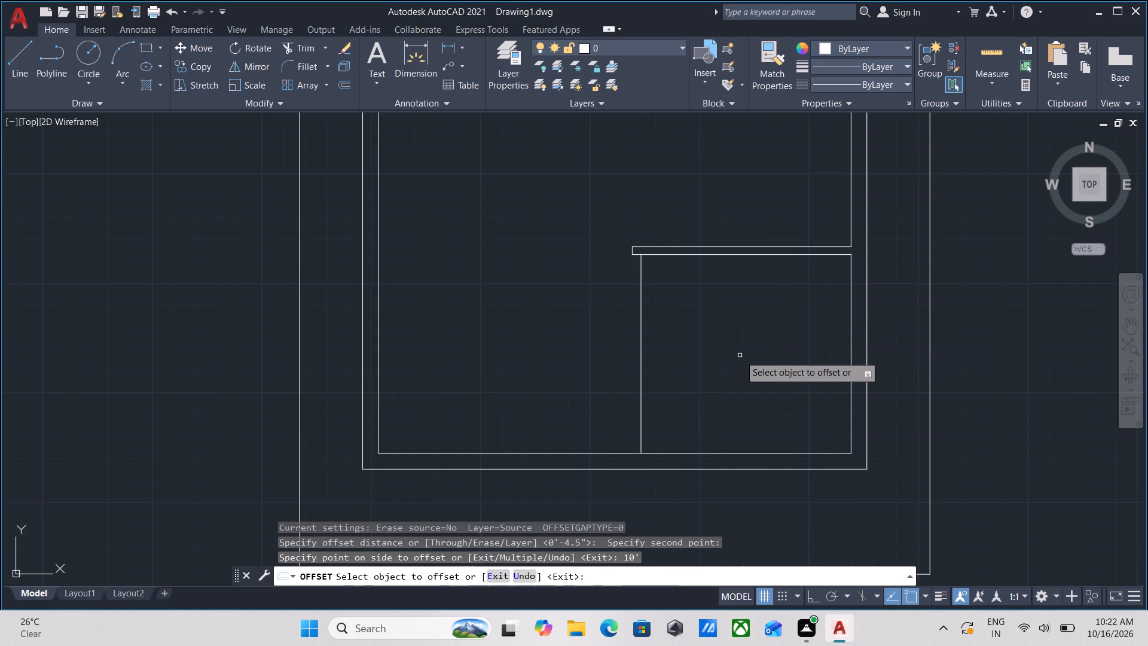
Offset the new vertical line 9" to the left to form the wall's second face.
{"action": "scroll", "coordinate": [740, 355], "scroll_direction": "down", "scroll_amount": 2}
{"action": "middle_click_drag", "start_coordinate": [743, 358], "coordinate": [753, 385]}
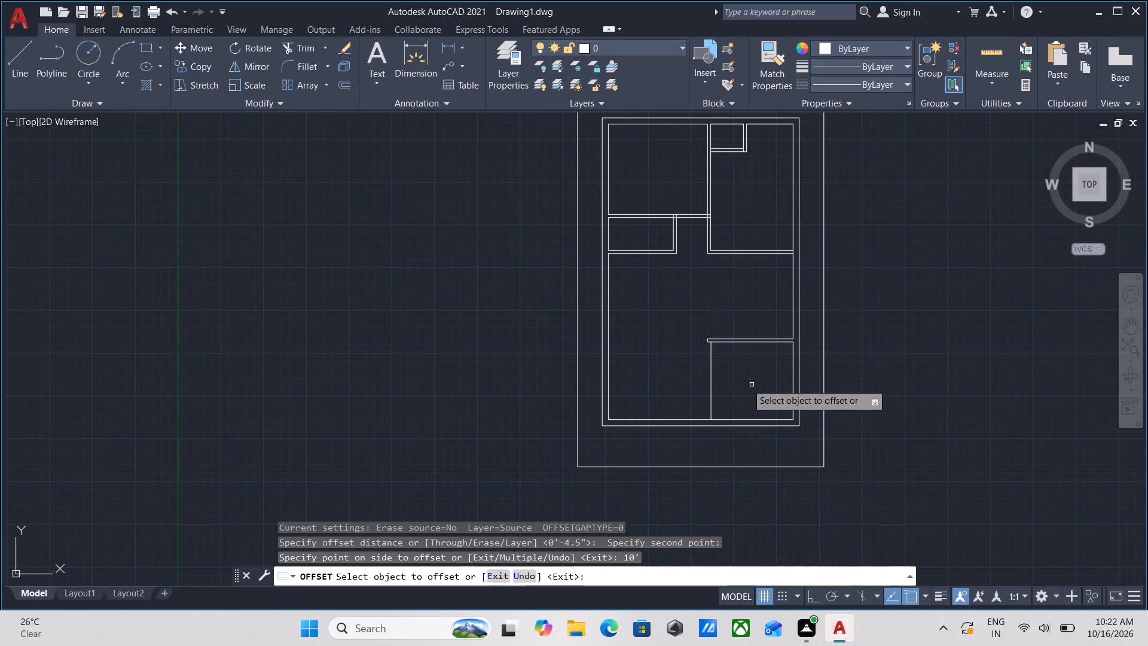
{"action": "left_click", "coordinate": [712, 380]}
{"action": "scroll", "coordinate": [688, 383], "scroll_direction": "up", "scroll_amount": 3}
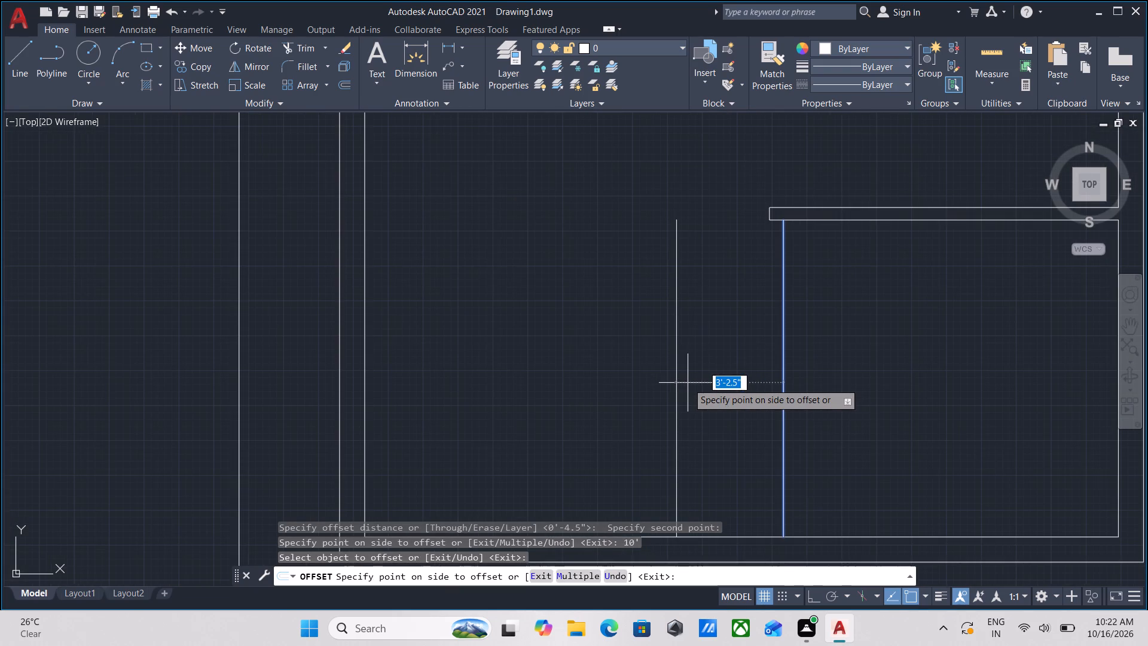
{"action": "key", "text": "9"}
{"action": "key", "text": "Return"}
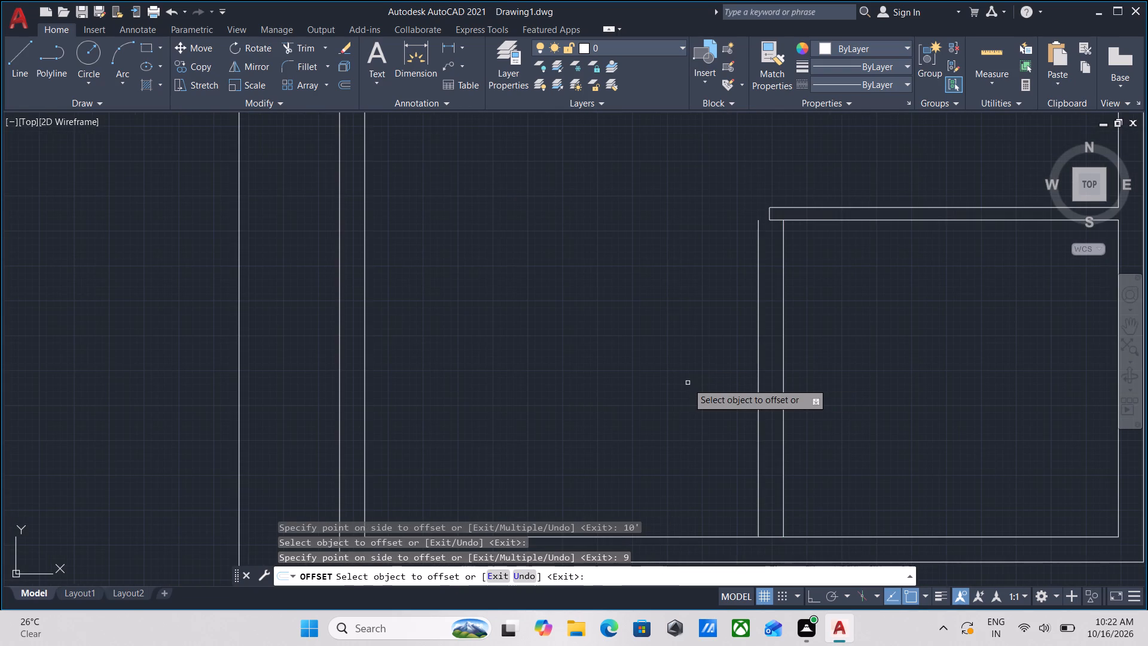
Trim the bottom outer wall's inner line between the two faces of the new vertical wall.
{"action": "scroll", "coordinate": [688, 383], "scroll_direction": "down", "scroll_amount": 2}
{"action": "middle_click_drag", "start_coordinate": [688, 383], "coordinate": [687, 394]}
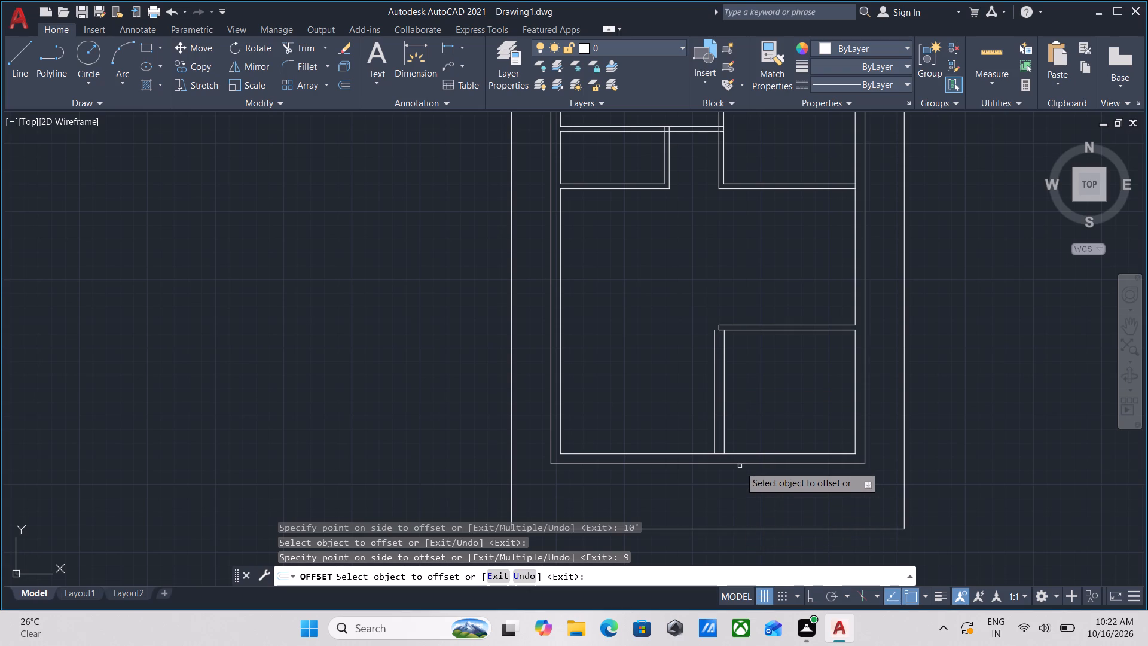
{"action": "scroll", "coordinate": [740, 466], "scroll_direction": "up", "scroll_amount": 2}
{"action": "key", "text": "Escape"}
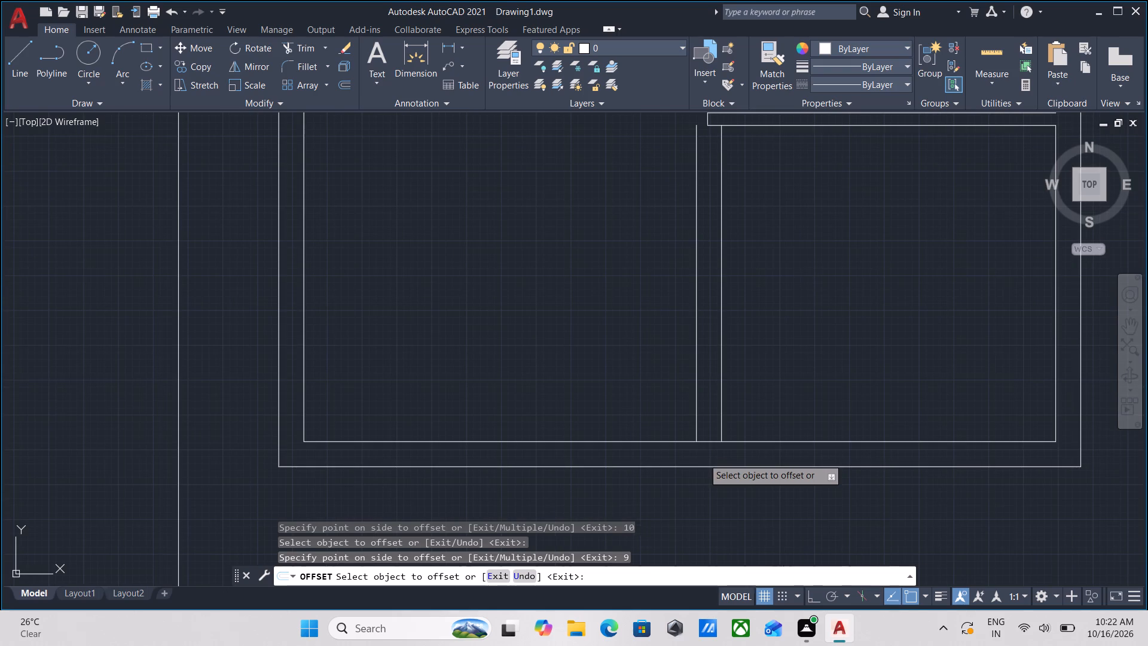
{"action": "type", "text": "tr"}
{"action": "key", "text": "Return"}
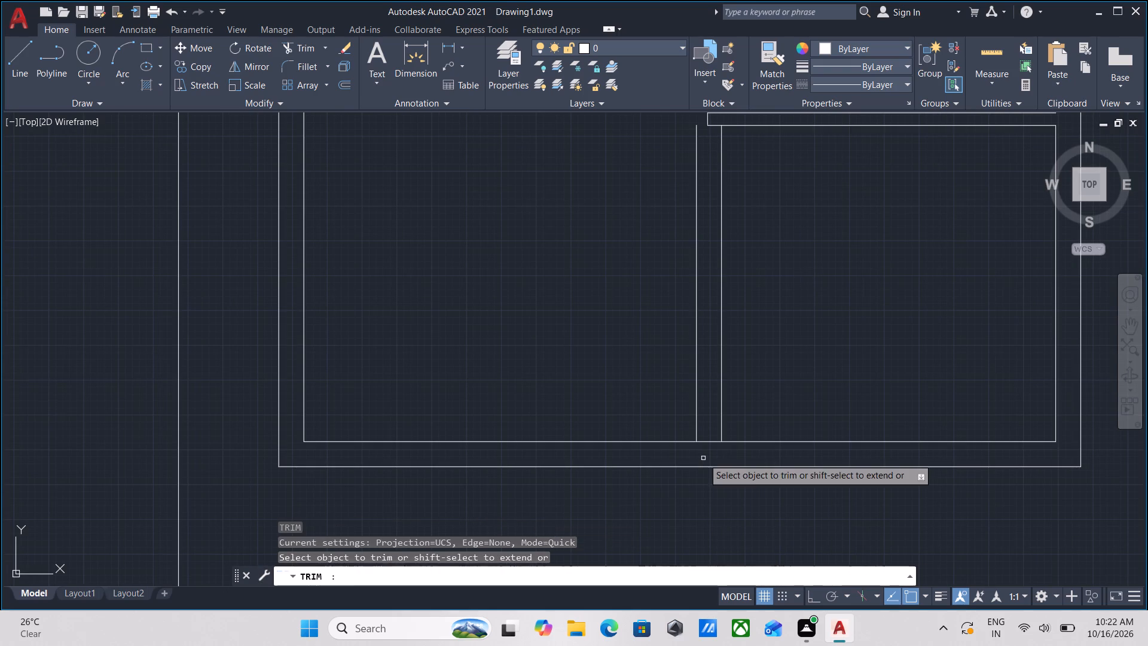
{"action": "left_click", "coordinate": [703, 458]}
{"action": "left_click", "coordinate": [705, 422]}
{"action": "scroll", "coordinate": [704, 498], "scroll_direction": "down", "scroll_amount": 3}
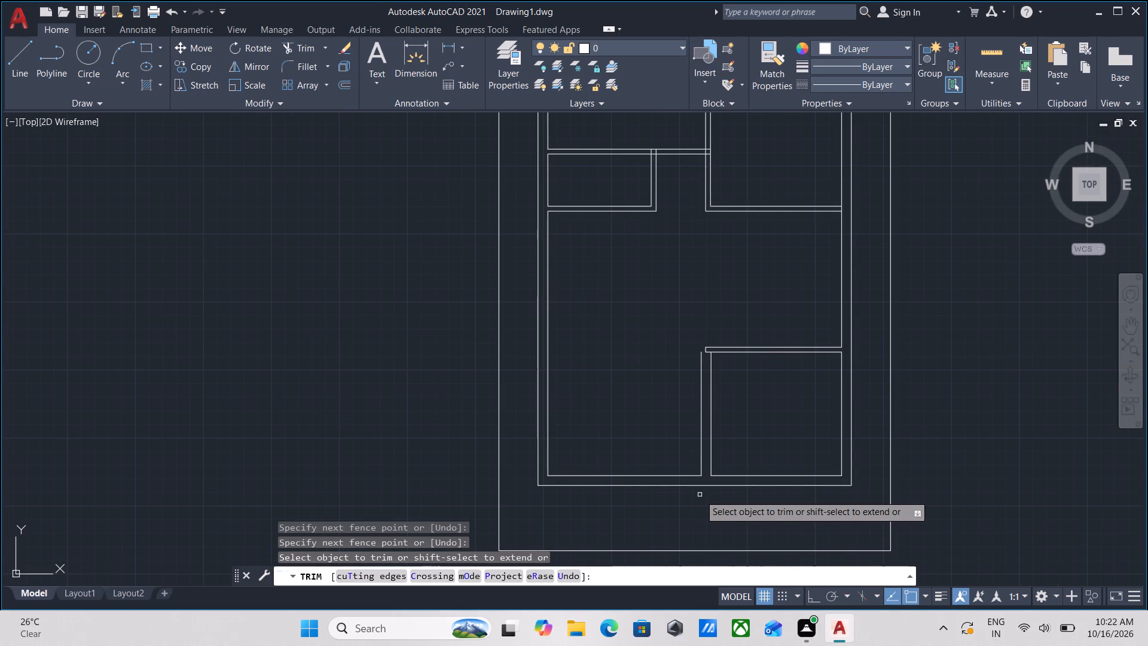
{"action": "key", "text": "Escape"}
Examine where the new vertical wall meets the left end of the horizontal partition, and review the overall plan.
{"action": "scroll", "coordinate": [734, 389], "scroll_direction": "up", "scroll_amount": 1}
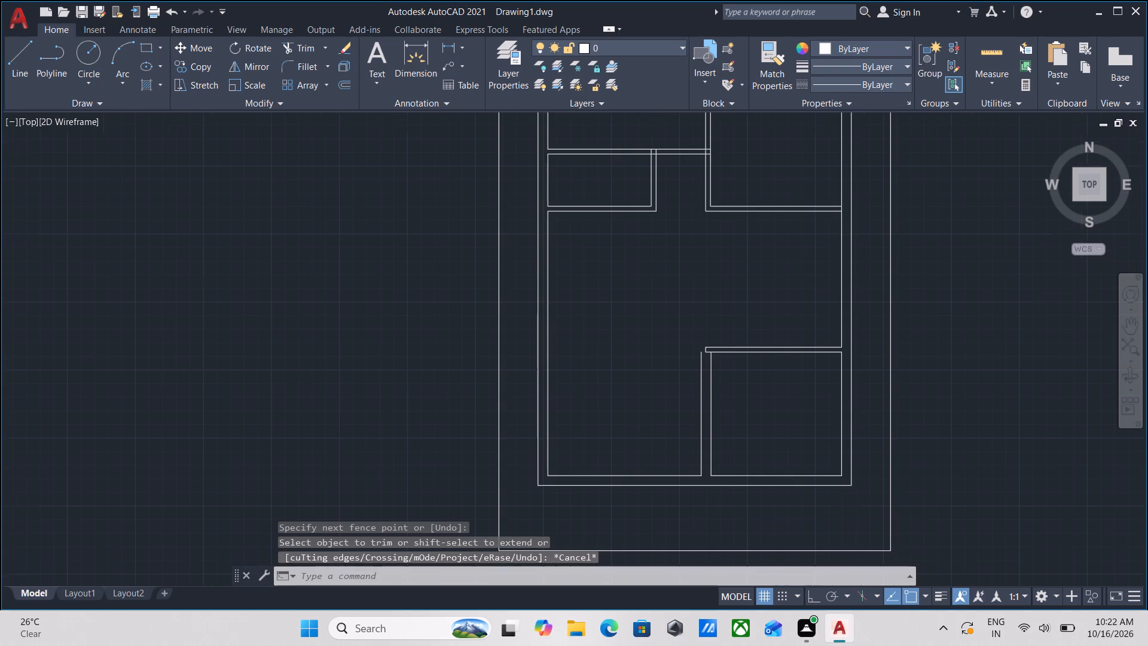
{"action": "middle_click_drag", "start_coordinate": [734, 389], "coordinate": [633, 441]}
{"action": "scroll", "coordinate": [587, 361], "scroll_direction": "up", "scroll_amount": 2}
{"action": "scroll", "coordinate": [603, 394], "scroll_direction": "down", "scroll_amount": 1}
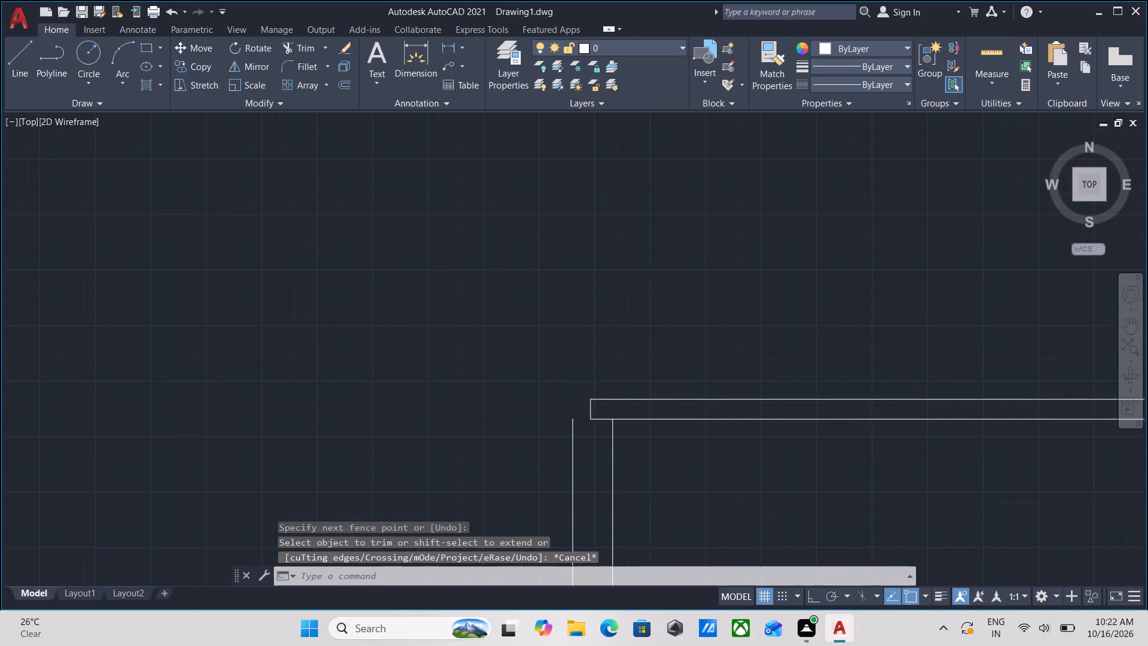
{"action": "middle_click", "coordinate": [603, 394]}
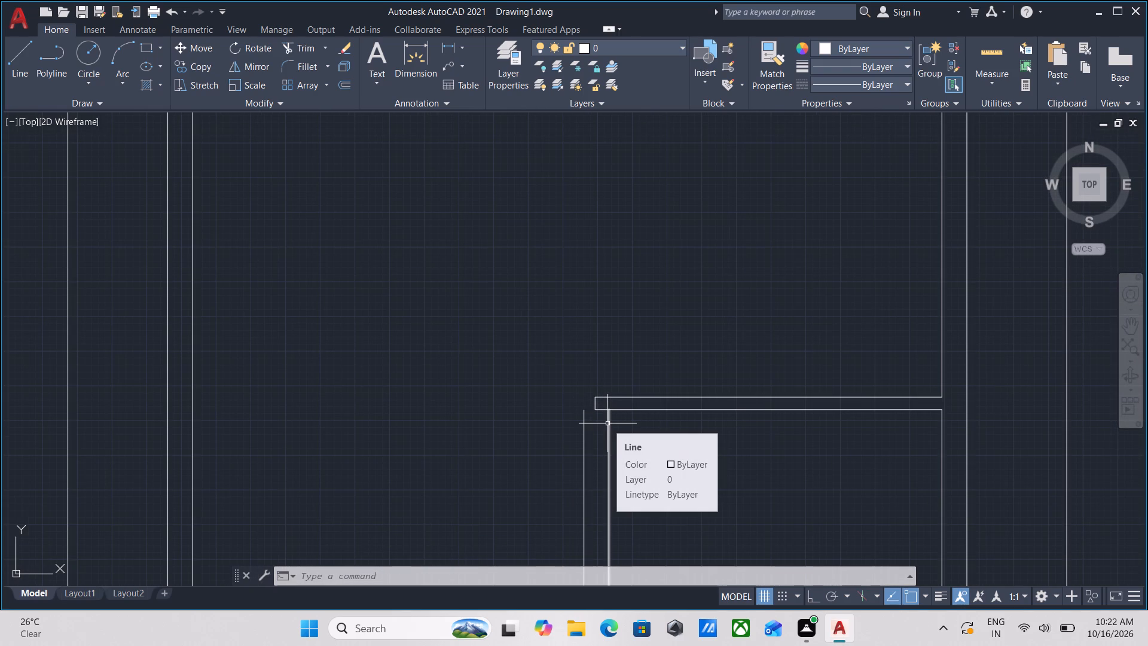
{"action": "scroll", "coordinate": [610, 425], "scroll_direction": "down", "scroll_amount": 2}
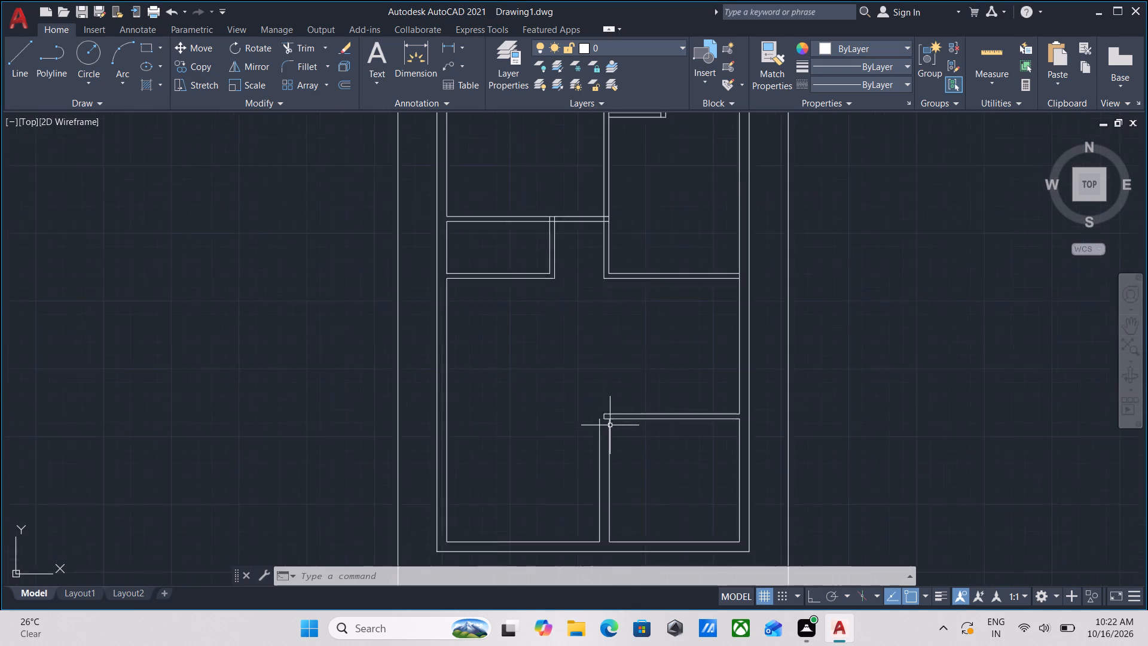
{"action": "scroll", "coordinate": [610, 425], "scroll_direction": "down", "scroll_amount": 1}
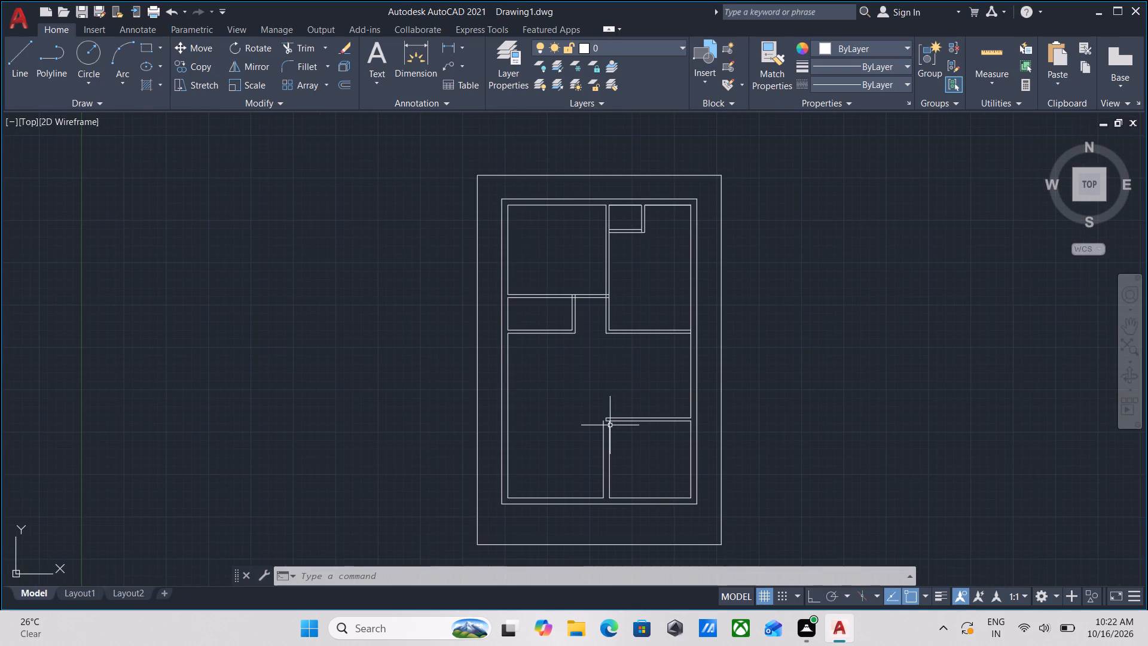
{"action": "scroll", "coordinate": [515, 494], "scroll_direction": "down", "scroll_amount": 1}
{"action": "scroll", "coordinate": [527, 479], "scroll_direction": "up", "scroll_amount": 1}
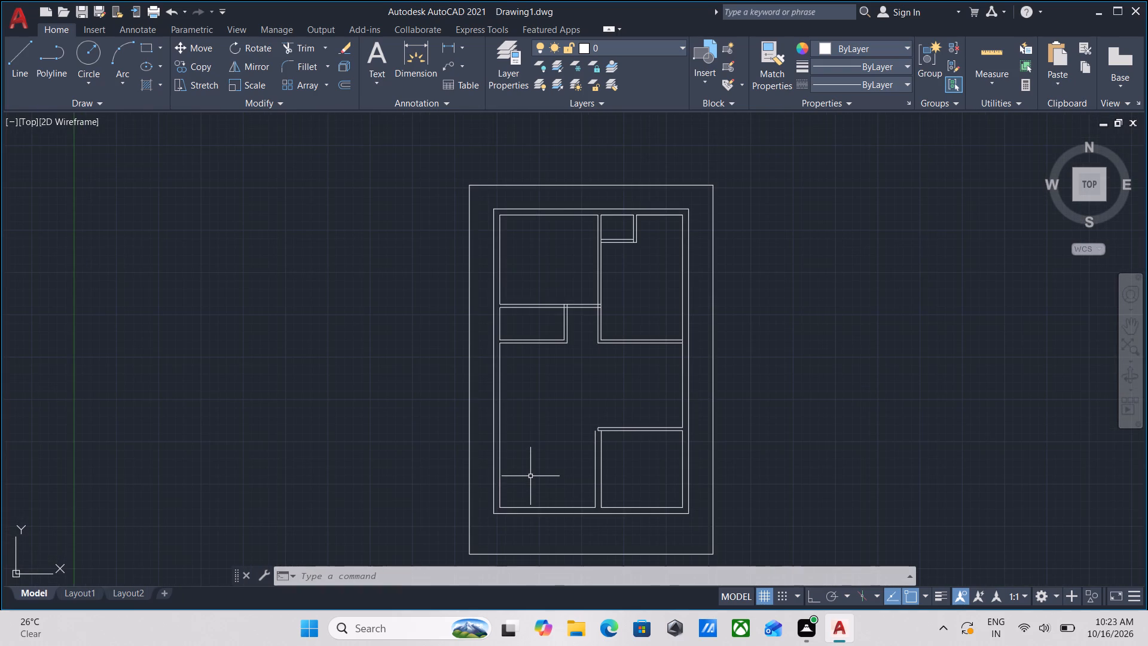
Examine the lower part of the plan around the new vertical wall and the lowest horizontal partition's left end.
{"action": "scroll", "coordinate": [545, 464], "scroll_direction": "down", "scroll_amount": 2}
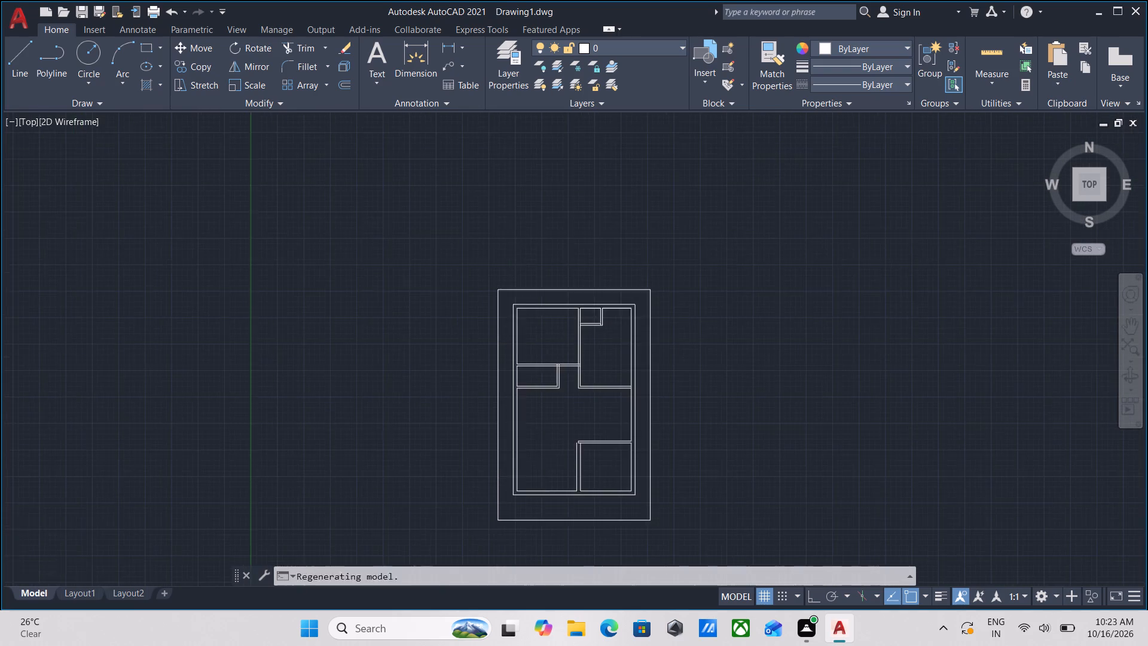
{"action": "middle_click_drag", "start_coordinate": [546, 464], "coordinate": [549, 437]}
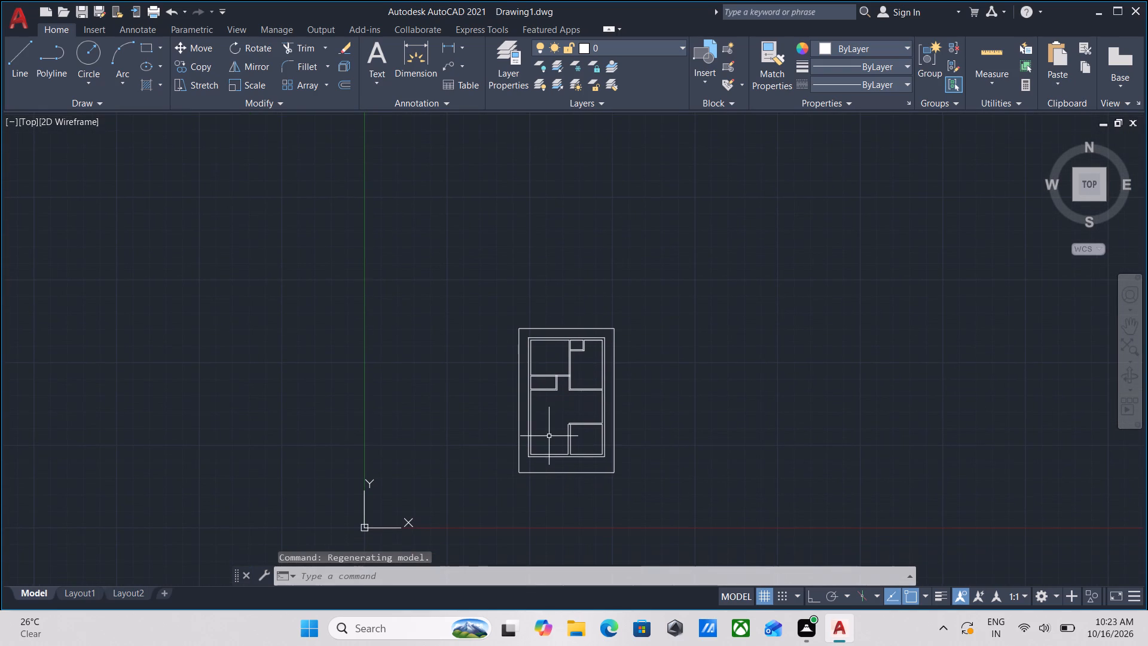
{"action": "scroll", "coordinate": [543, 477], "scroll_direction": "up", "scroll_amount": 3}
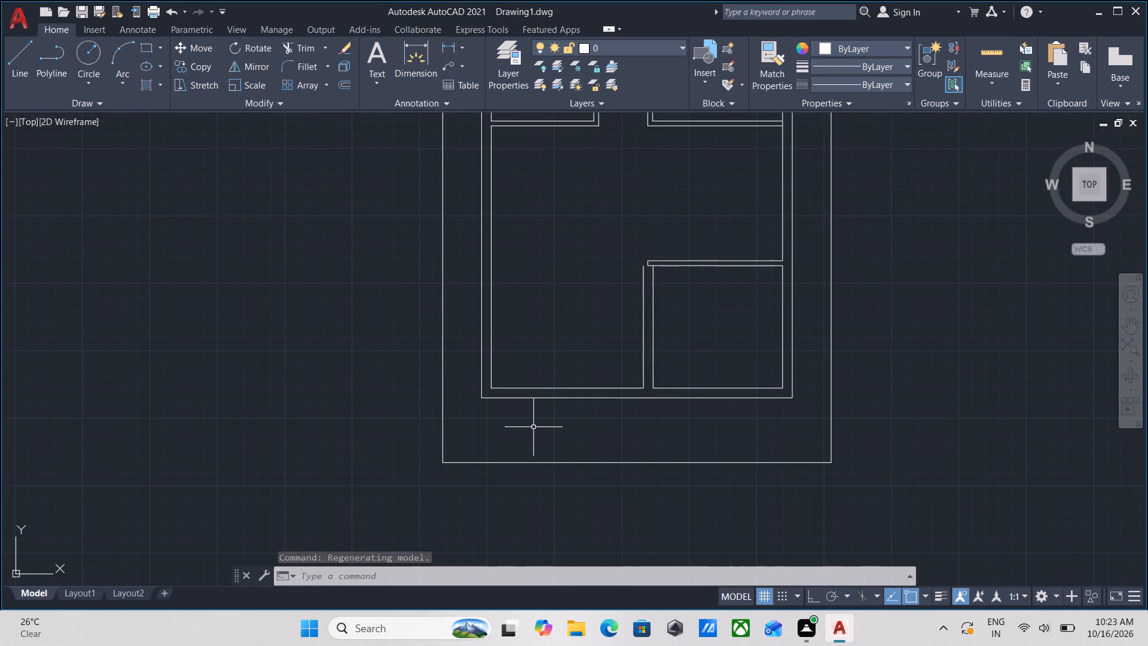
{"action": "middle_click_drag", "start_coordinate": [548, 413], "coordinate": [549, 434]}
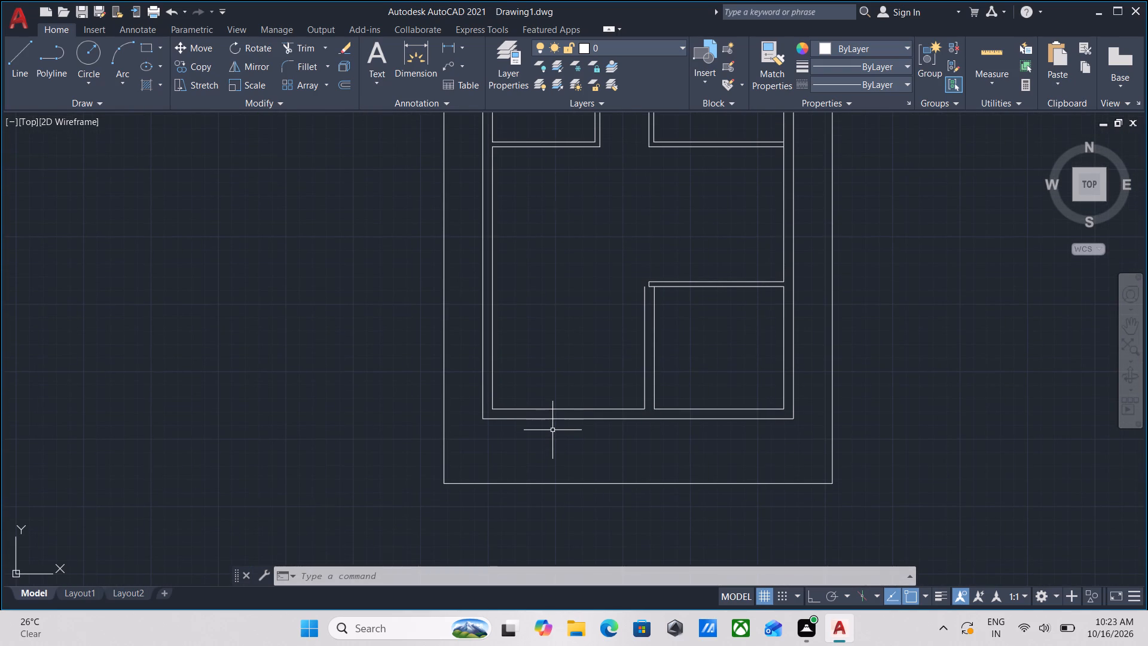
{"action": "scroll", "coordinate": [648, 395], "scroll_direction": "up", "scroll_amount": 2}
{"action": "middle_click_drag", "start_coordinate": [654, 343], "coordinate": [654, 470]}
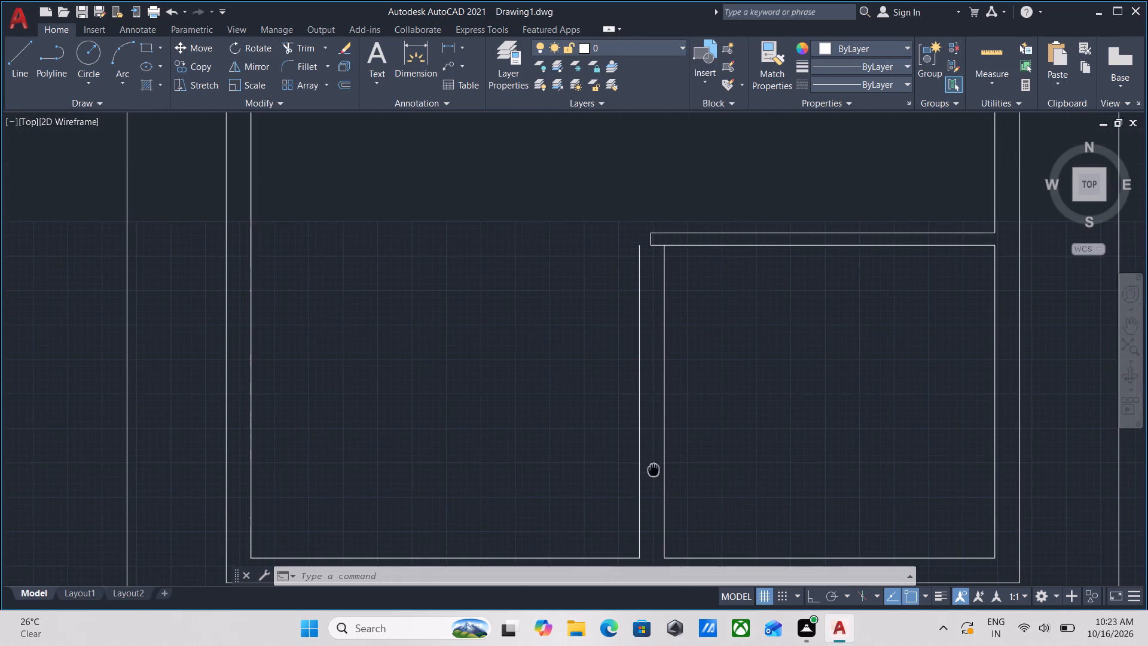
{"action": "middle_click_drag", "start_coordinate": [649, 376], "coordinate": [648, 413]}
{"action": "middle_click_drag", "start_coordinate": [646, 354], "coordinate": [645, 376]}
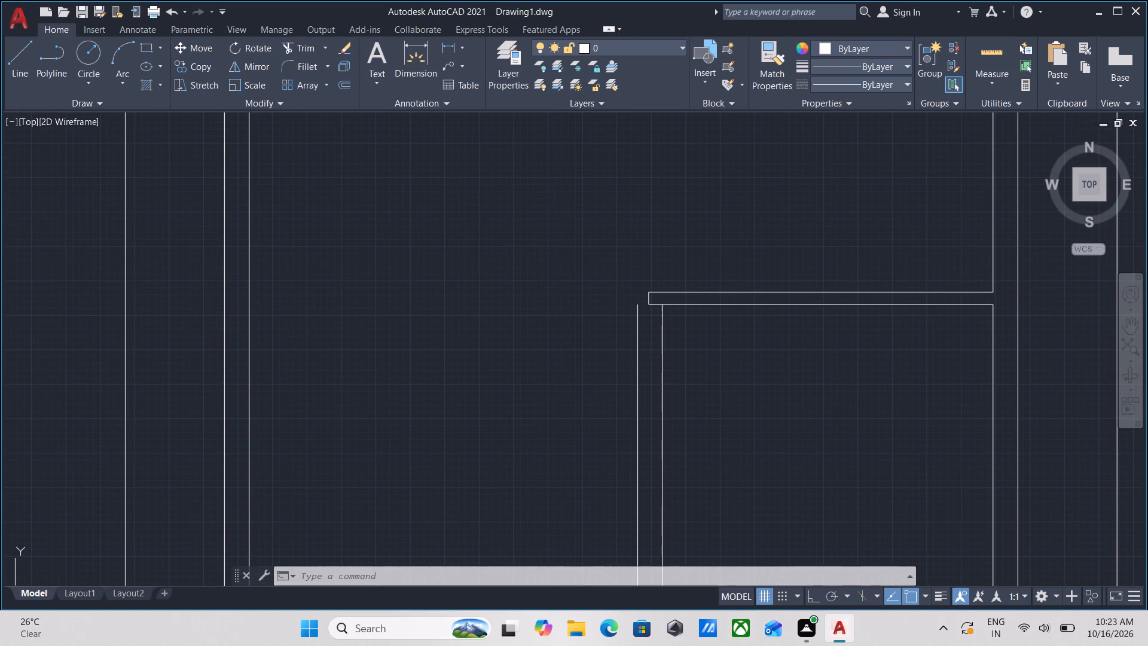
{"action": "middle_click_drag", "start_coordinate": [640, 383], "coordinate": [640, 425]}
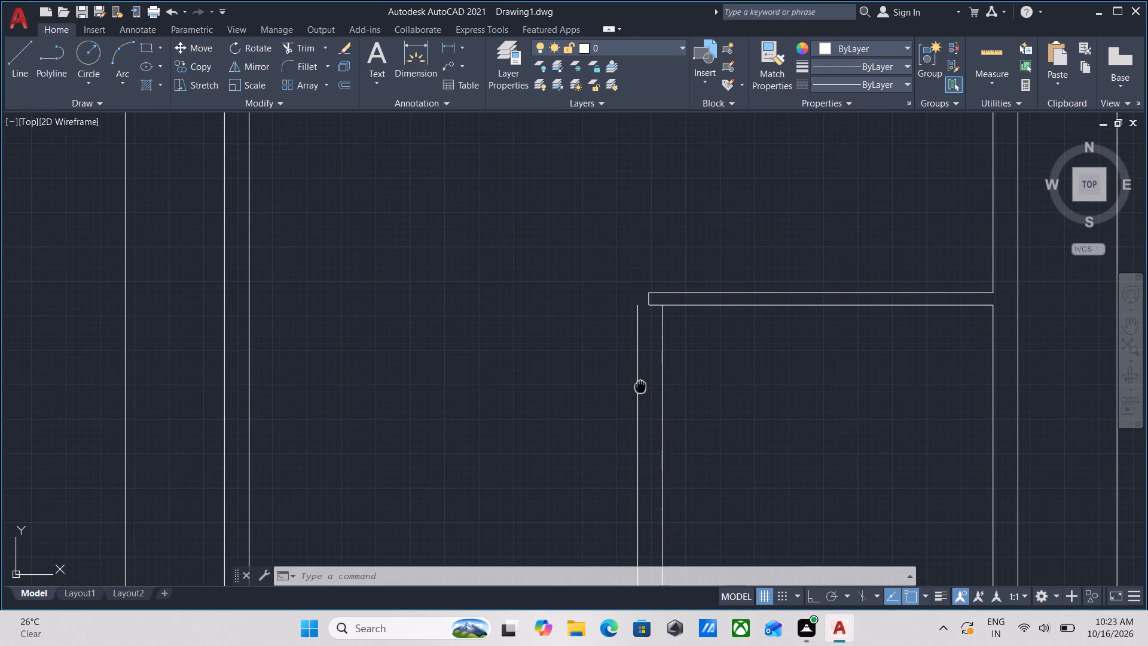
{"action": "middle_click_drag", "start_coordinate": [640, 425], "coordinate": [643, 506]}
{"action": "scroll", "coordinate": [643, 507], "scroll_direction": "down", "scroll_amount": 3}
{"action": "scroll", "coordinate": [643, 507], "scroll_direction": "up", "scroll_amount": 2}
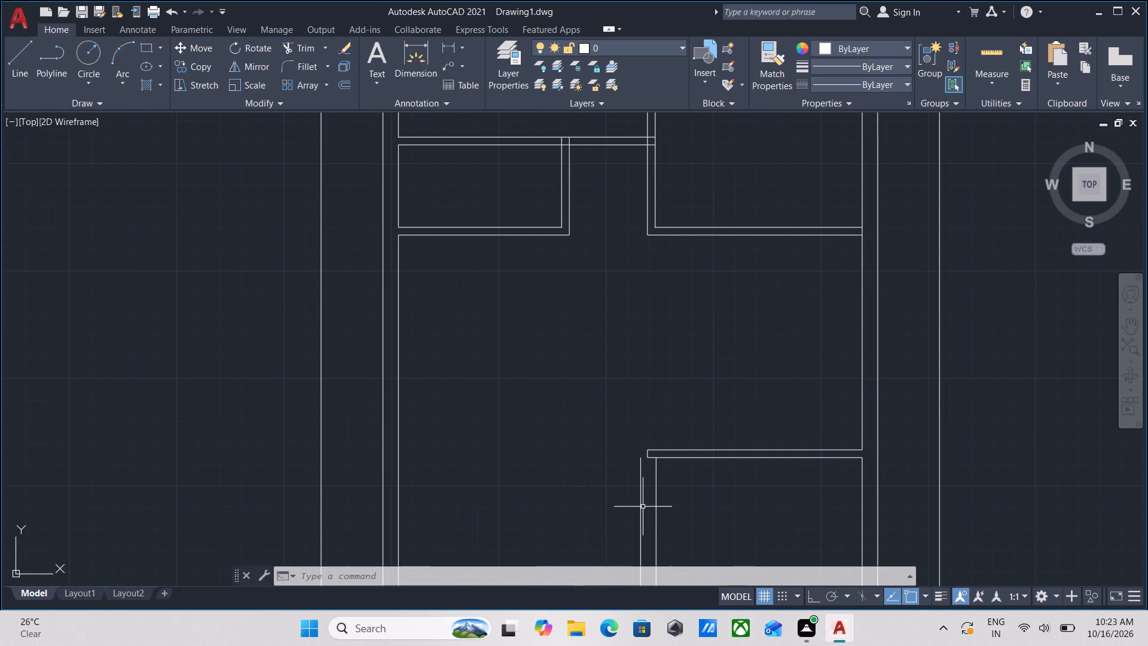
{"action": "scroll", "coordinate": [643, 507], "scroll_direction": "down", "scroll_amount": 2}
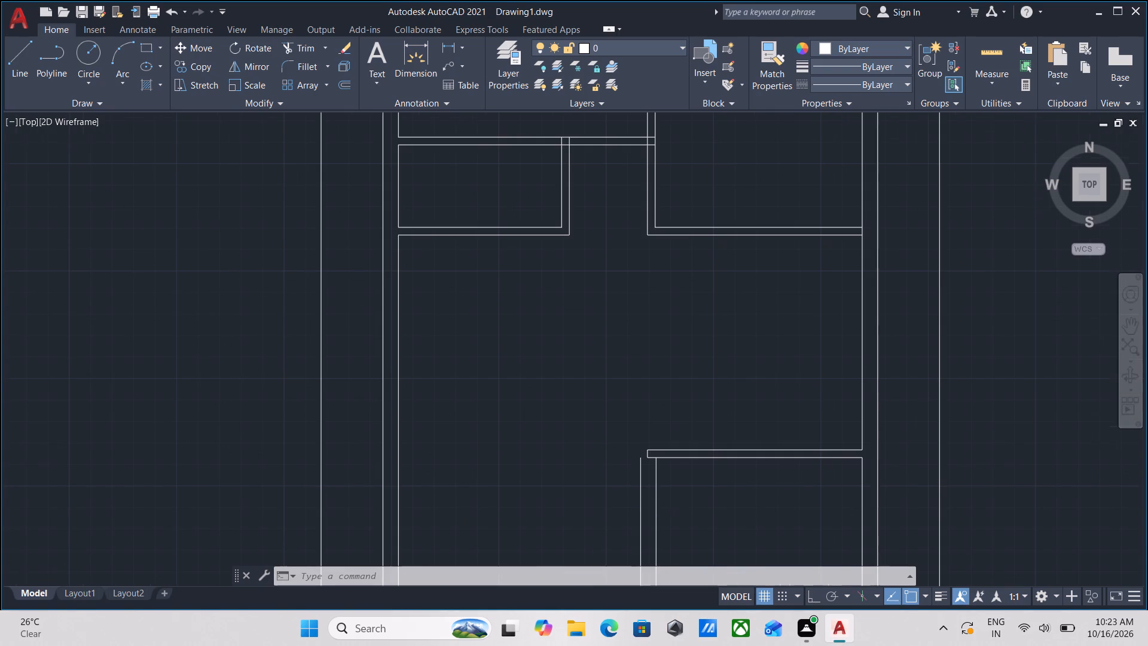
{"action": "scroll", "coordinate": [679, 506], "scroll_direction": "down", "scroll_amount": 1}
{"action": "middle_click_drag", "start_coordinate": [679, 506], "coordinate": [678, 450]}
{"action": "scroll", "coordinate": [657, 474], "scroll_direction": "up", "scroll_amount": 3}
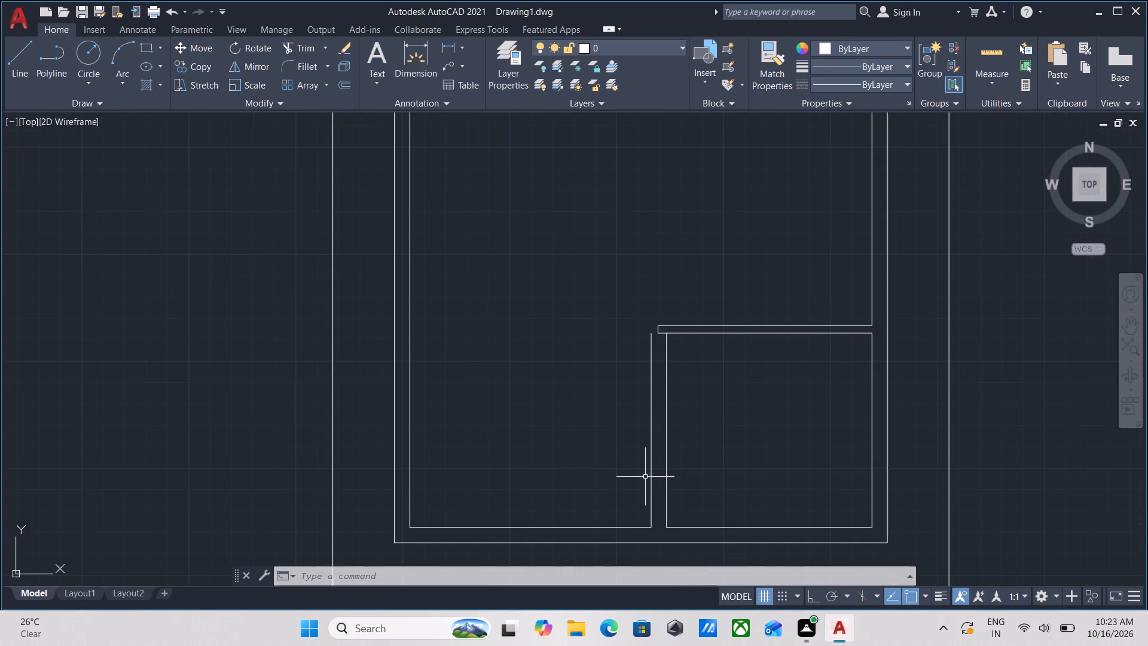
Extend the left face of the new vertical wall down to the bottom outer wall's outer line.
{"action": "type", "text": "ex"}
{"action": "key", "text": "Return"}
{"action": "scroll", "coordinate": [670, 497], "scroll_direction": "up", "scroll_amount": 2}
{"action": "scroll", "coordinate": [642, 499], "scroll_direction": "down", "scroll_amount": 1}
{"action": "middle_click_drag", "start_coordinate": [642, 498], "coordinate": [649, 412]}
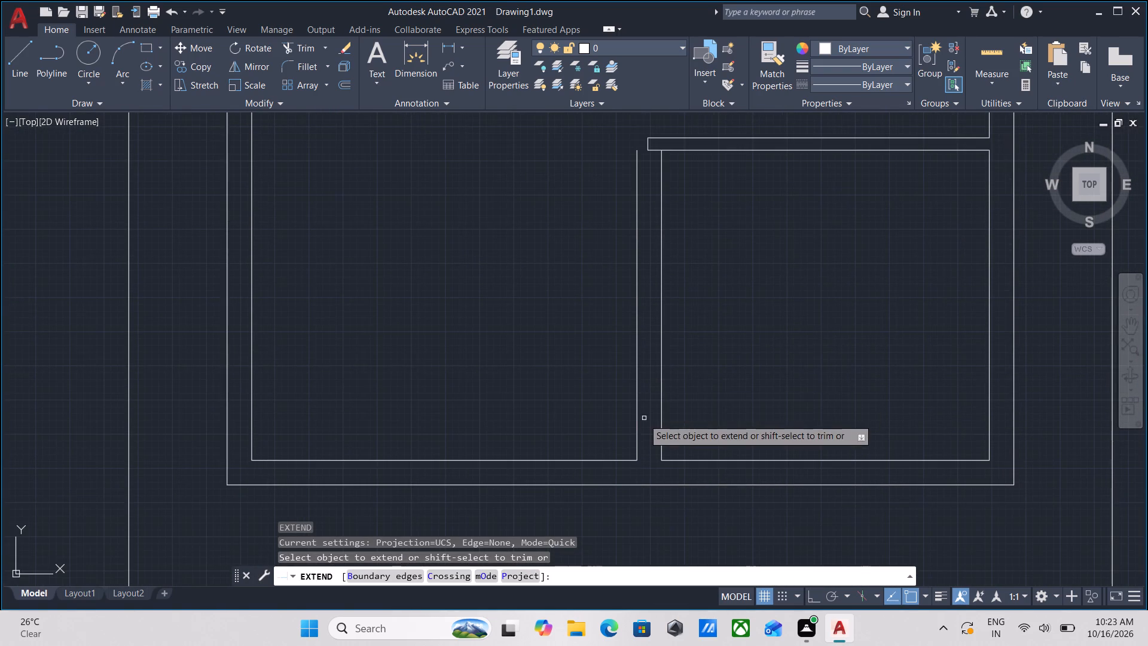
{"action": "left_click", "coordinate": [634, 425]}
{"action": "left_click", "coordinate": [645, 424]}
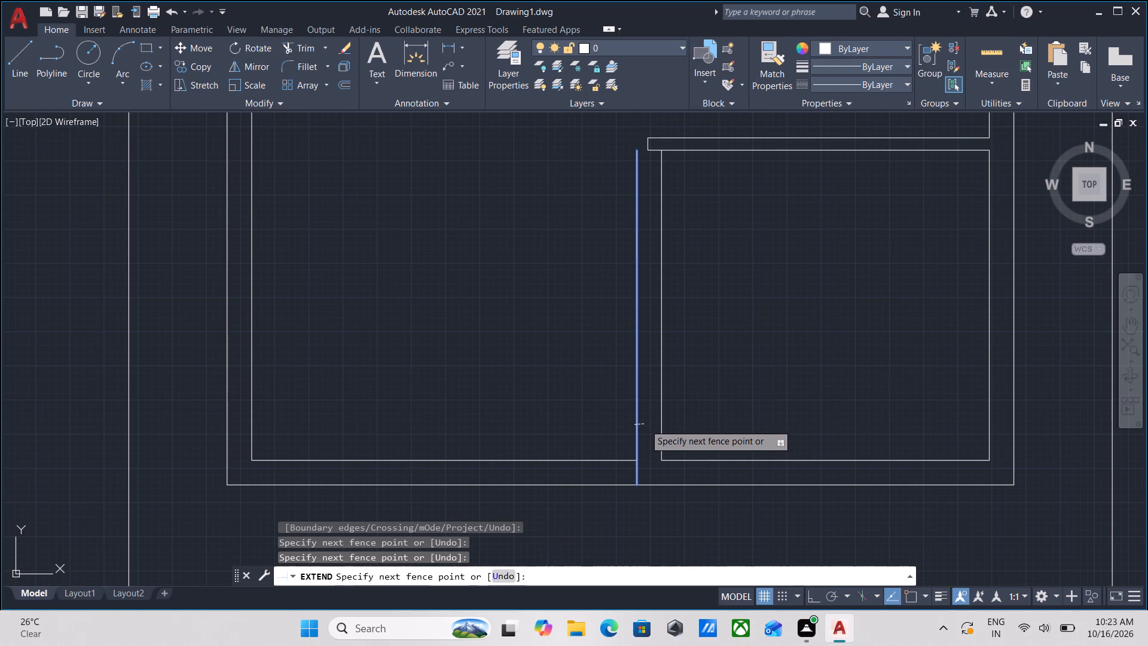
{"action": "scroll", "coordinate": [522, 409], "scroll_direction": "down", "scroll_amount": 1}
{"action": "middle_click_drag", "start_coordinate": [522, 409], "coordinate": [536, 462]}
{"action": "scroll", "coordinate": [529, 419], "scroll_direction": "down", "scroll_amount": 1}
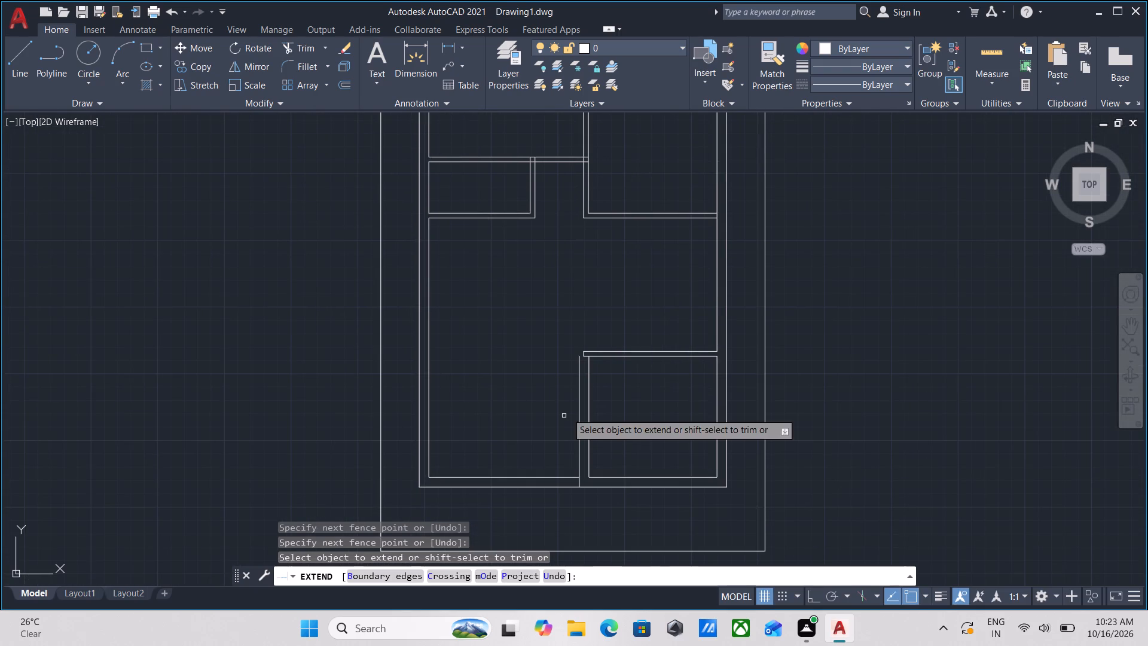
{"action": "key", "text": "Escape"}
Extend the lower line of the lowest horizontal partition left to the left outer wall's inner line.
{"action": "scroll", "coordinate": [575, 342], "scroll_direction": "up", "scroll_amount": 3}
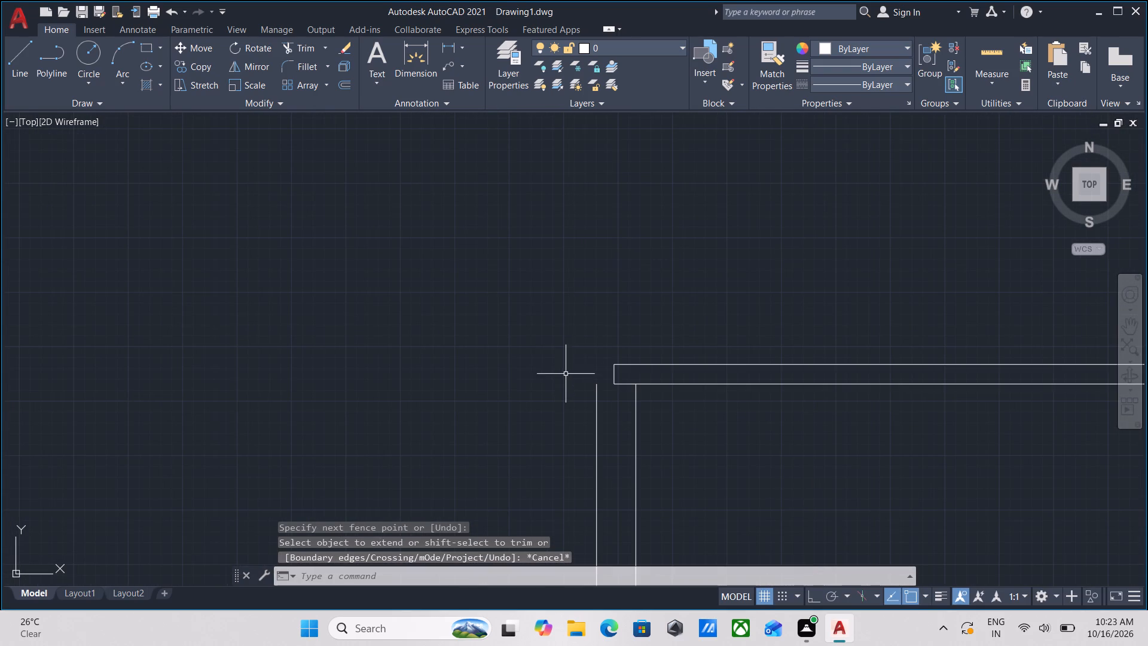
{"action": "type", "text": "ex"}
{"action": "key", "text": "Return"}
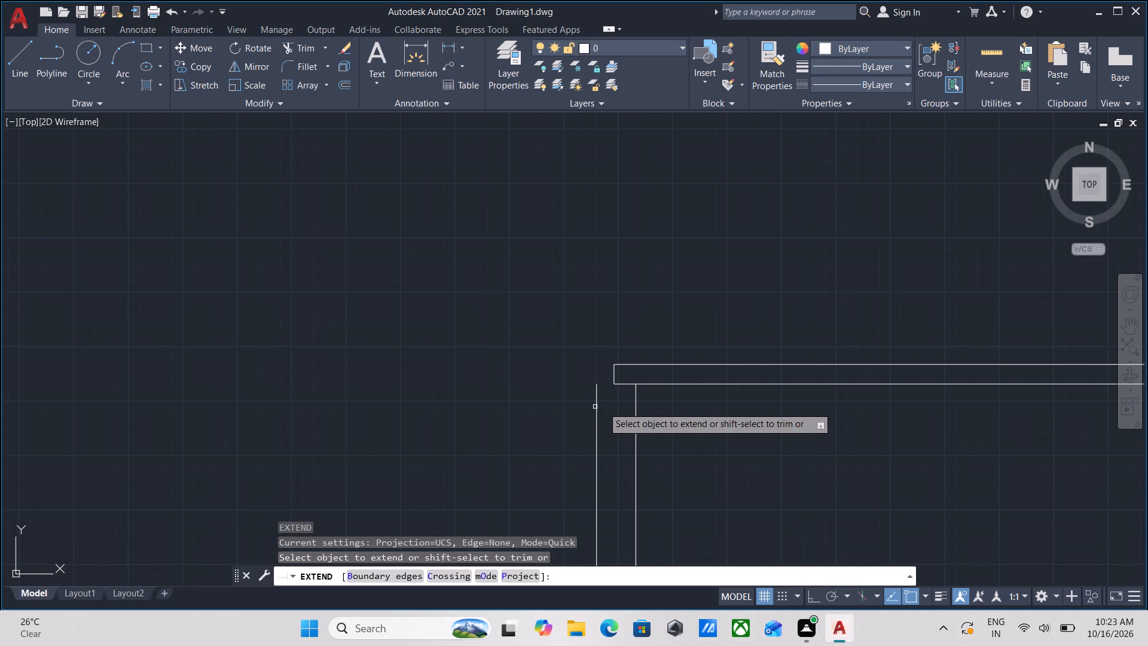
{"action": "left_click", "coordinate": [659, 383]}
{"action": "scroll", "coordinate": [659, 386], "scroll_direction": "down", "scroll_amount": 4}
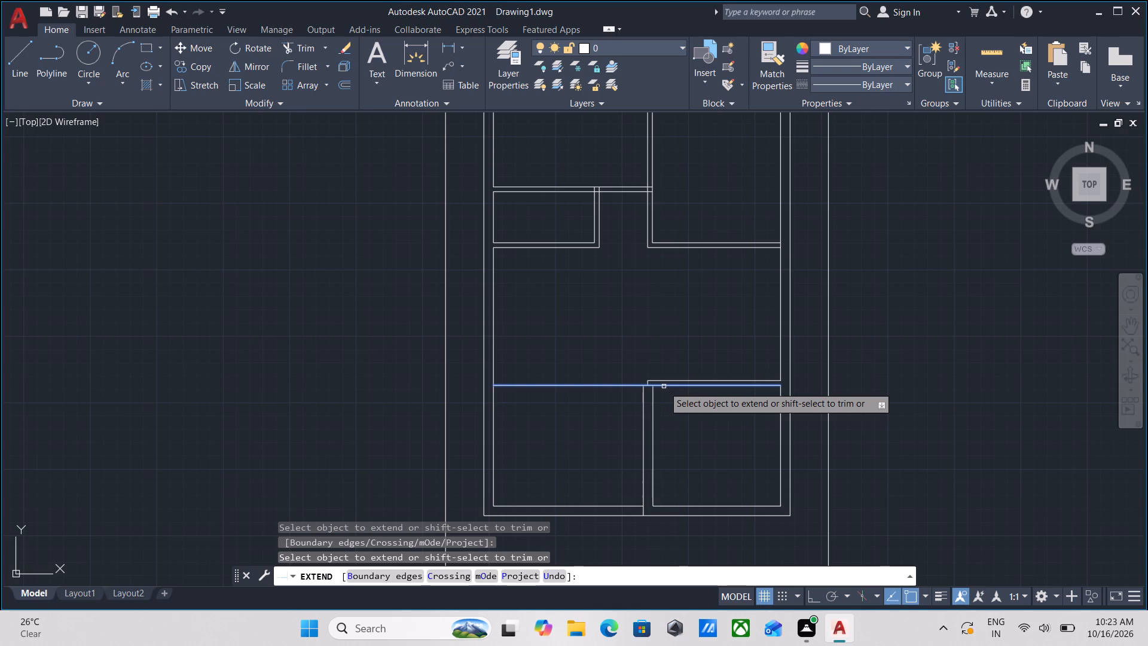
{"action": "left_click", "coordinate": [664, 386]}
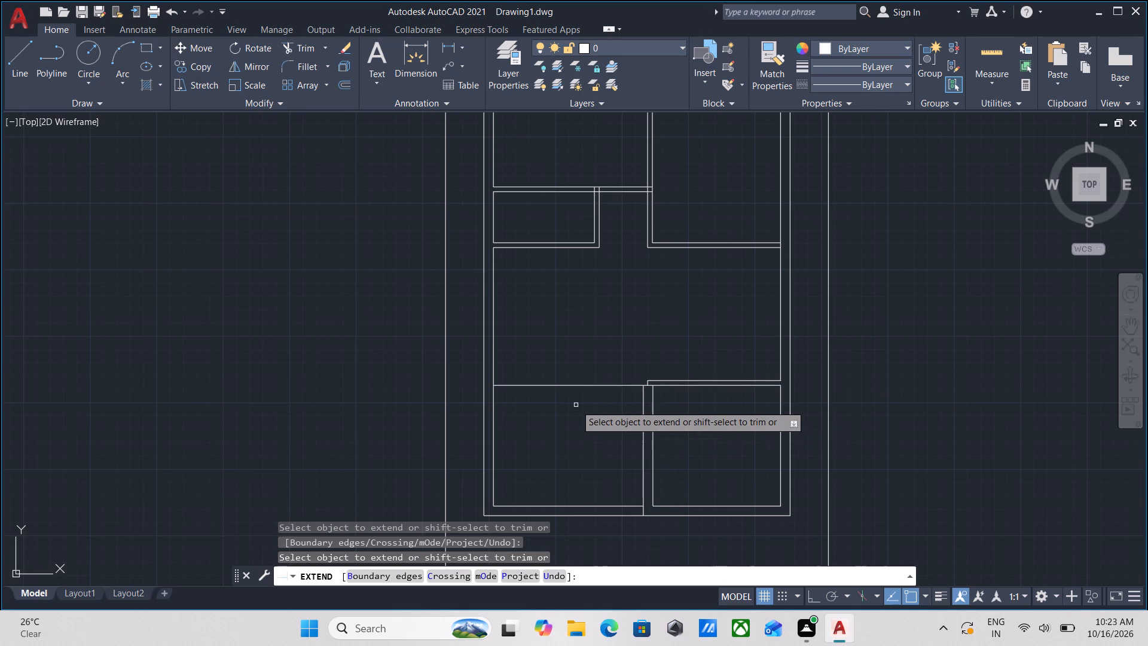
{"action": "key", "text": "Escape"}
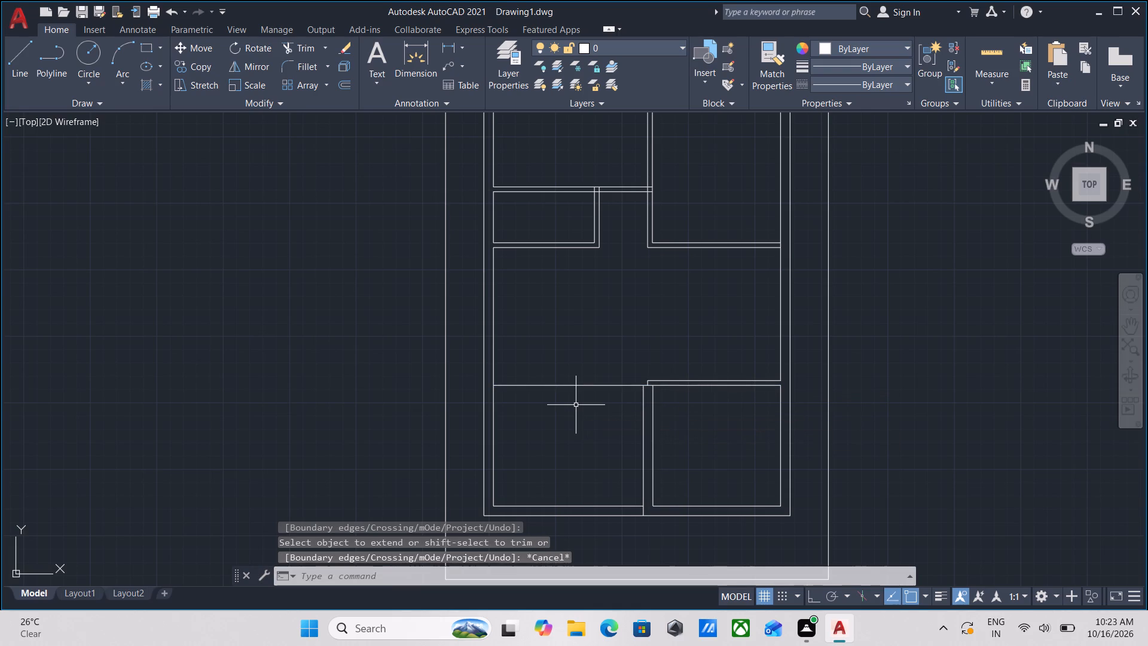
Offset the extended horizontal line 9" upward to form the second face of a wall across the plan.
{"action": "middle_click_drag", "start_coordinate": [576, 405], "coordinate": [588, 444]}
{"action": "left_click", "coordinate": [582, 436]}
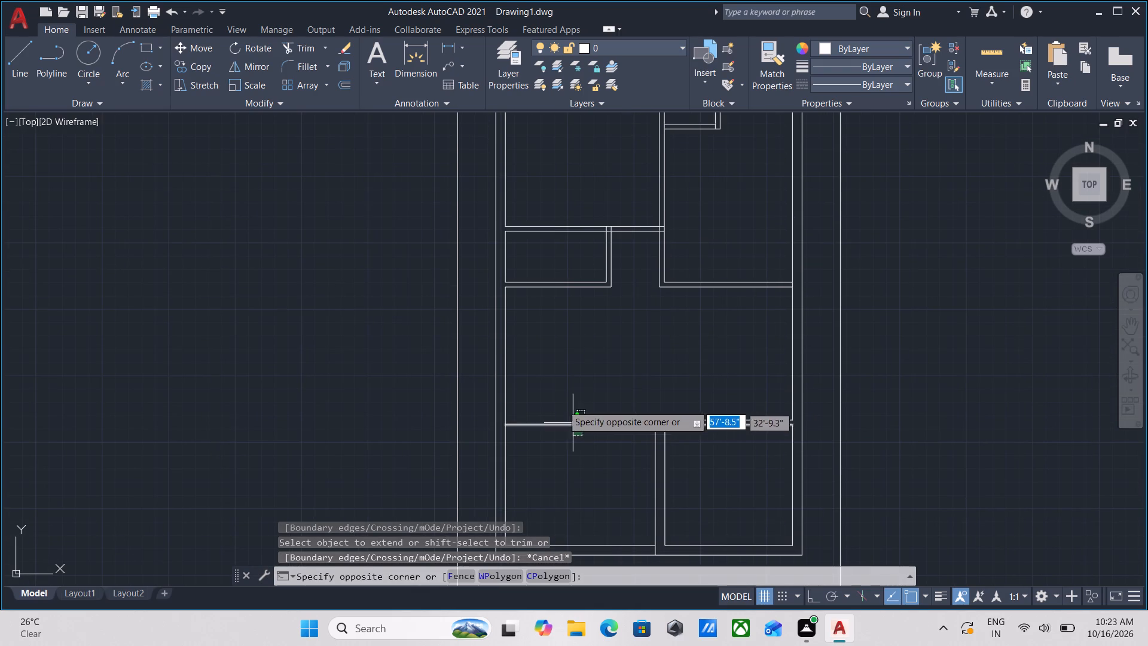
{"action": "left_click", "coordinate": [556, 396]}
{"action": "middle_click_drag", "start_coordinate": [556, 396], "coordinate": [563, 408]}
{"action": "key", "text": "o"}
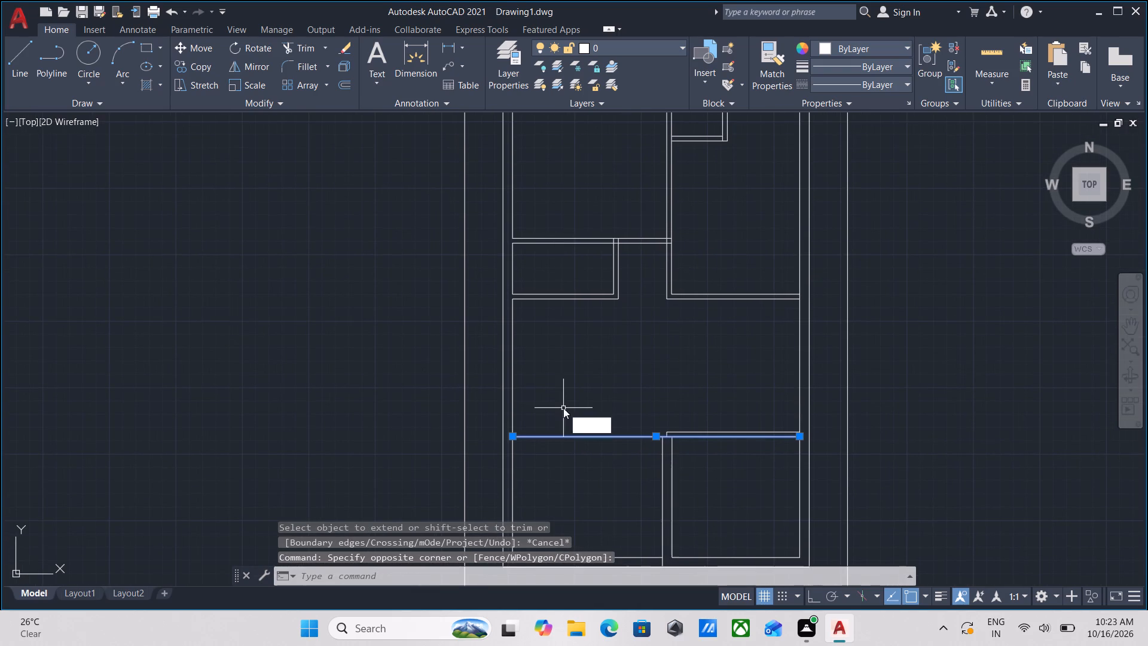
{"action": "key", "text": "Return"}
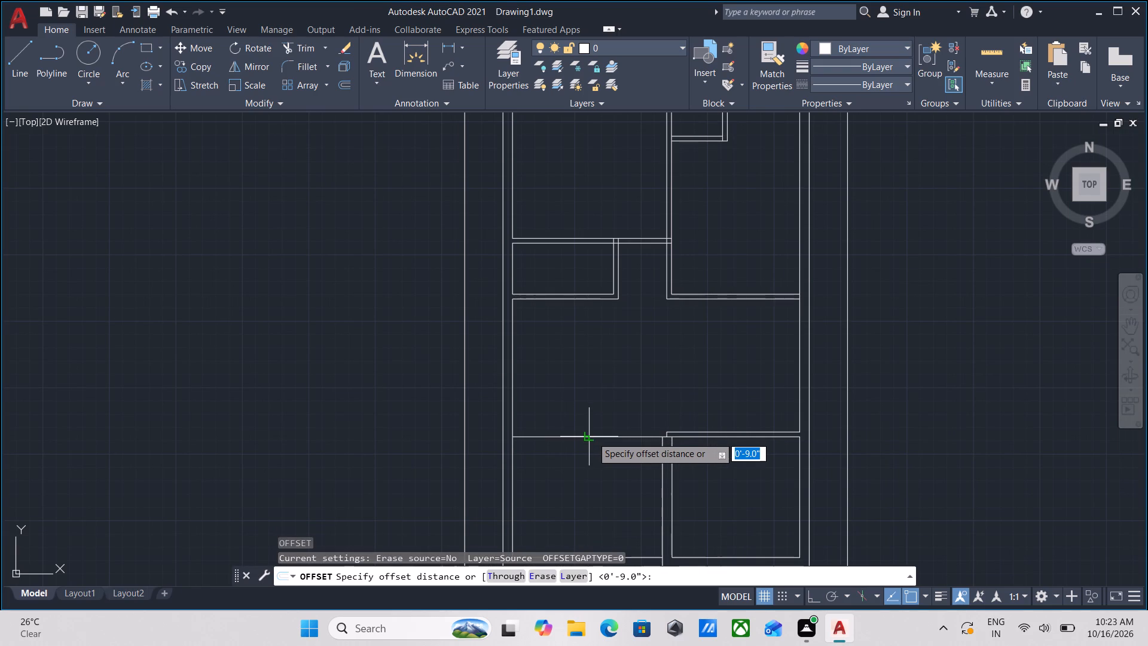
{"action": "left_click", "coordinate": [591, 436]}
{"action": "left_click", "coordinate": [587, 413]}
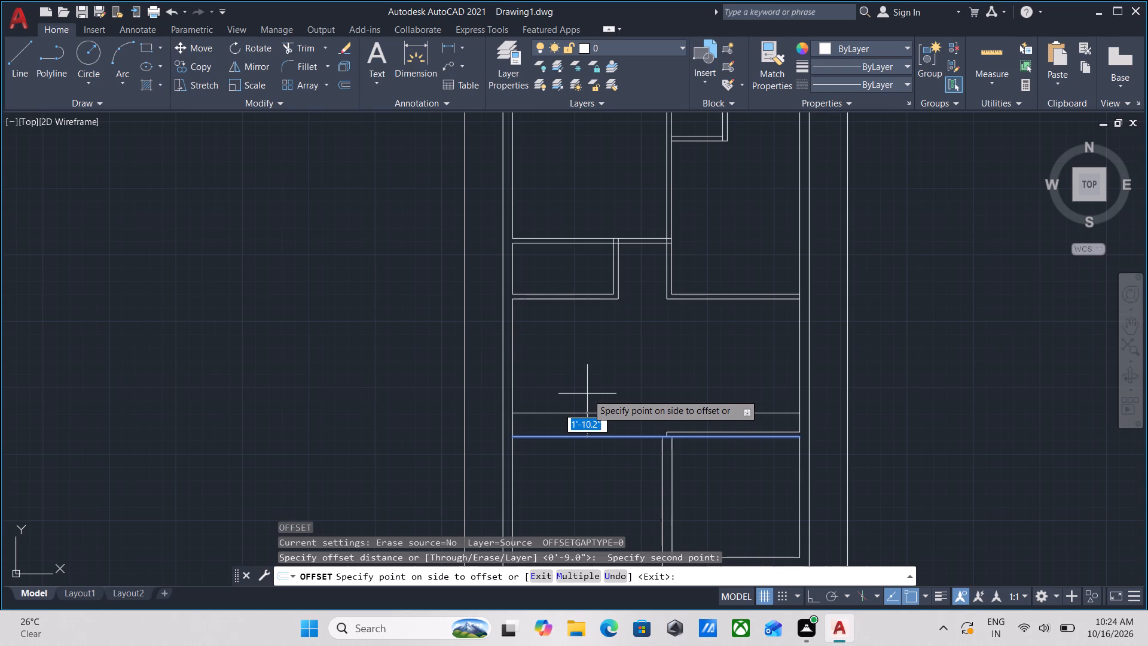
{"action": "key", "text": "9"}
{"action": "key", "text": "Return"}
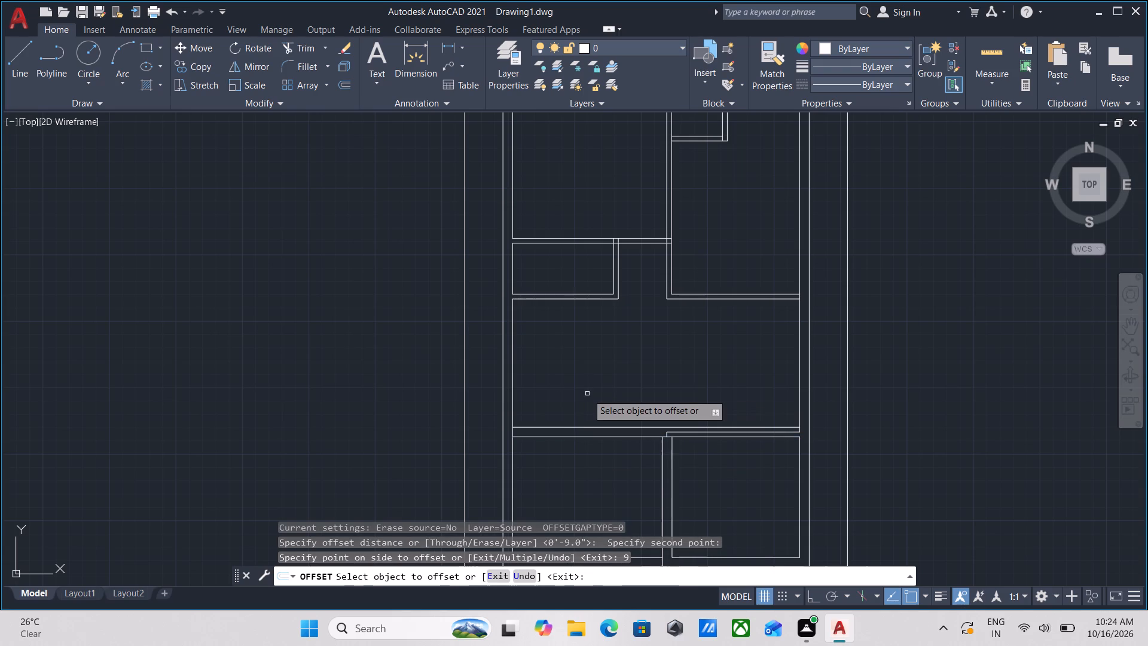
{"action": "scroll", "coordinate": [628, 452], "scroll_direction": "up", "scroll_amount": 2}
{"action": "middle_click_drag", "start_coordinate": [639, 459], "coordinate": [588, 420]}
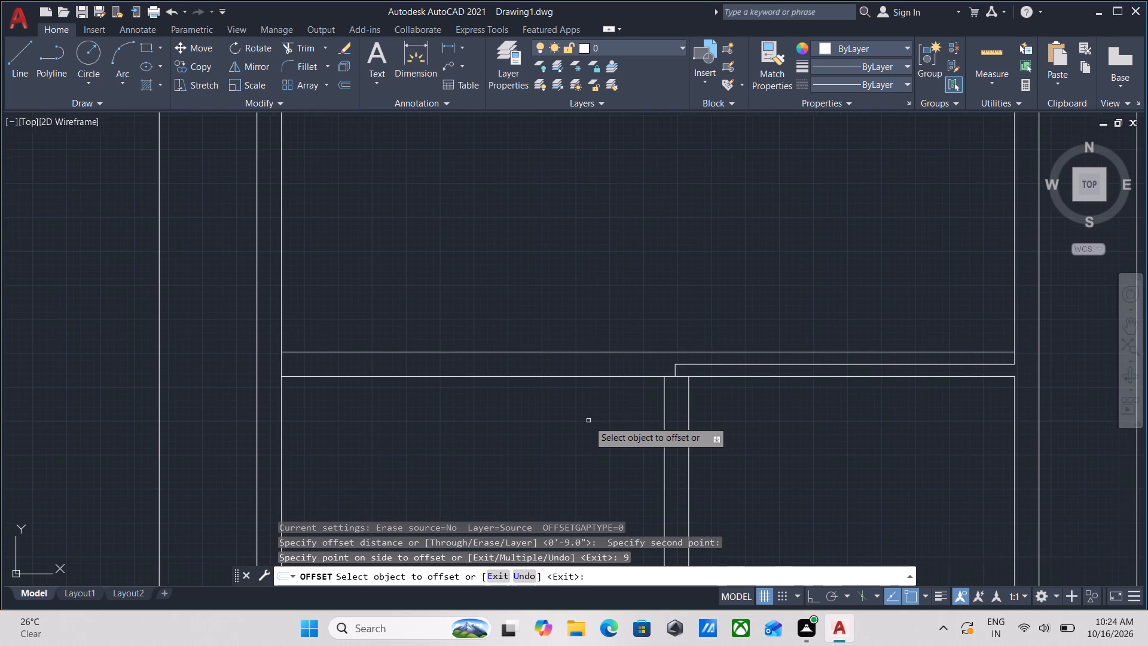
{"action": "key", "text": "Escape"}
Extend the vertical wall's left face up to the new upper horizontal wall line.
{"action": "type", "text": "ex"}
{"action": "key", "text": "Return"}
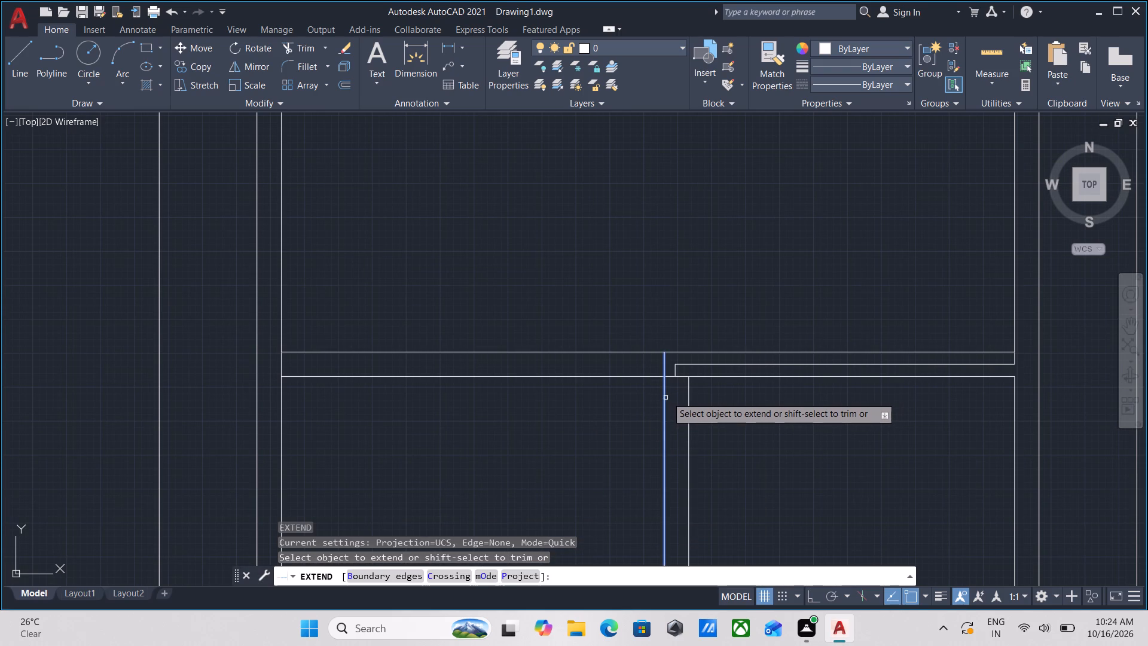
{"action": "left_click", "coordinate": [662, 400]}
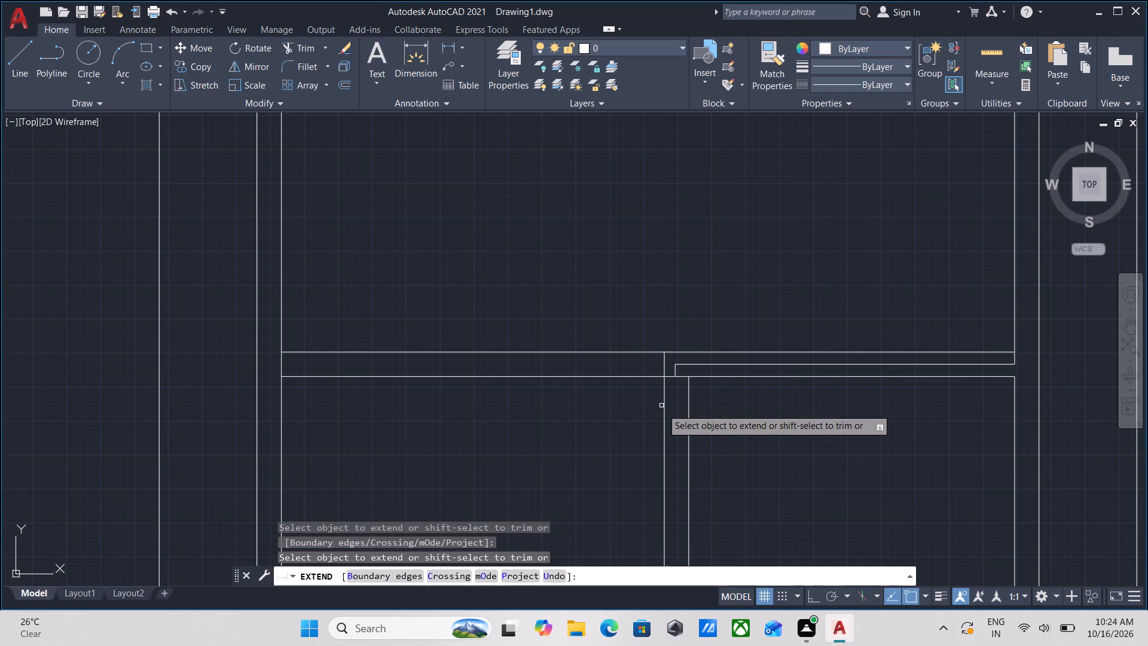
Extend the lower horizontal wall line left to the left outer wall's outer line.
{"action": "scroll", "coordinate": [763, 386], "scroll_direction": "down", "scroll_amount": 4}
{"action": "middle_click_drag", "start_coordinate": [775, 400], "coordinate": [774, 369]}
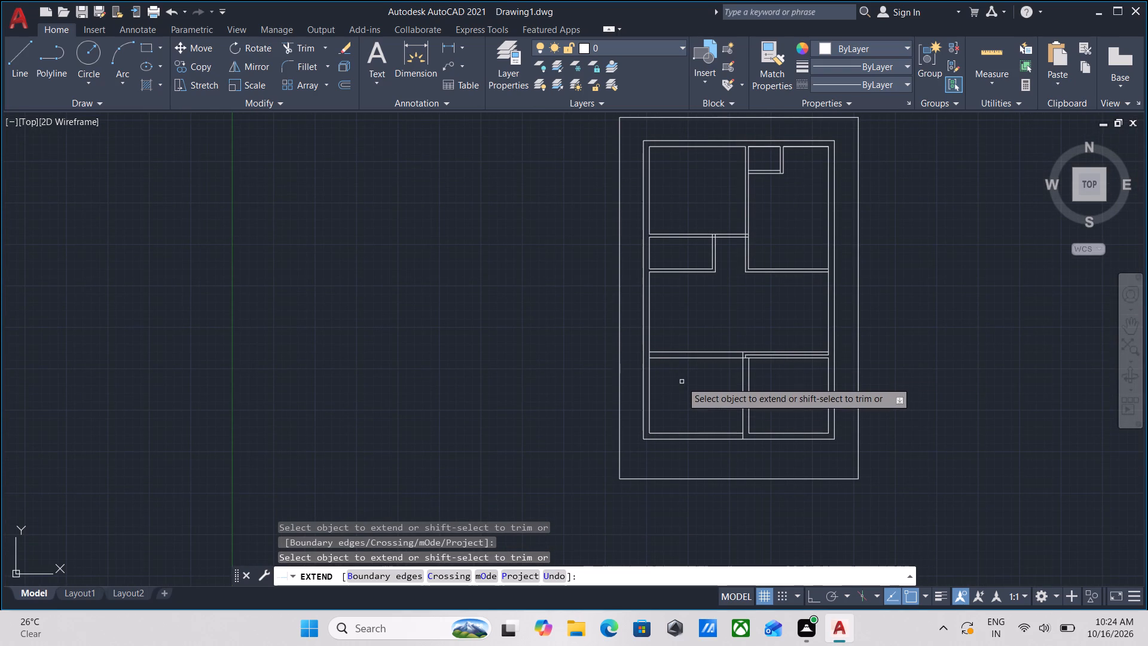
{"action": "middle_click_drag", "start_coordinate": [683, 382], "coordinate": [692, 411]}
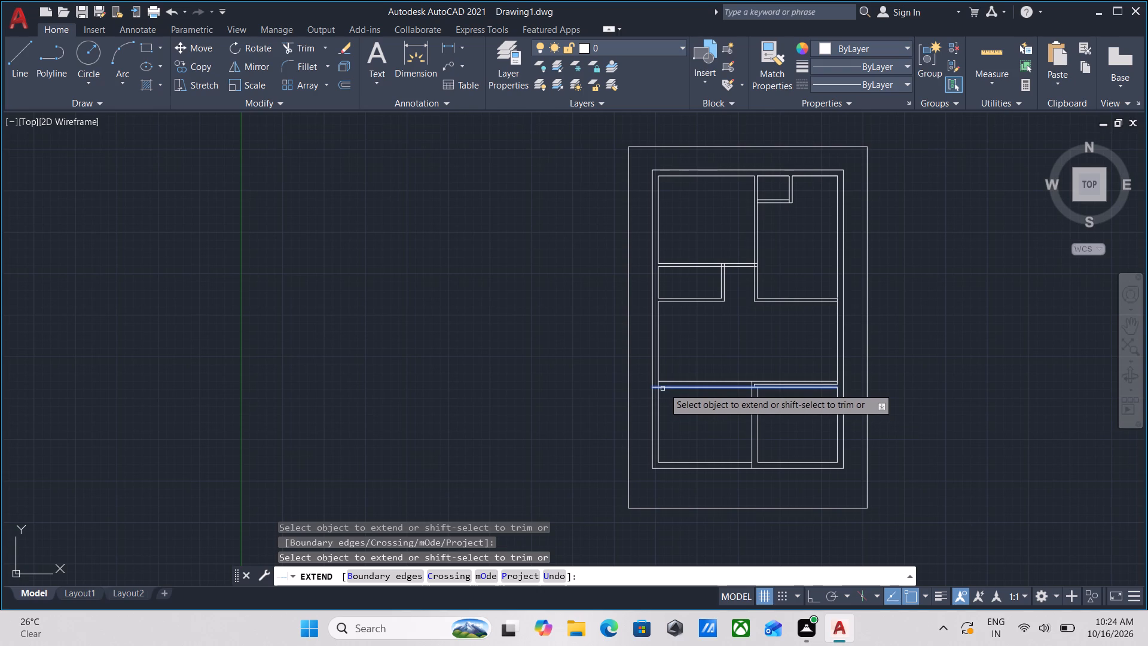
{"action": "left_click", "coordinate": [664, 387]}
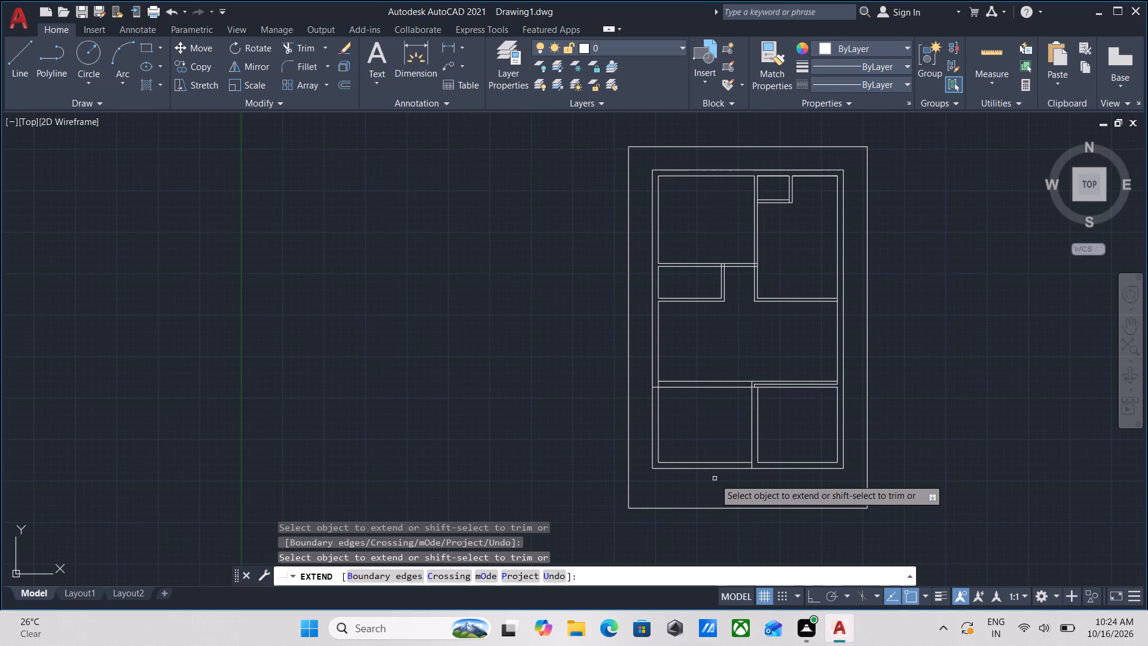
{"action": "key", "text": "Escape"}
Trim away the bottom and left outer wall lines enclosing the lower-left area below the new horizontal wall.
{"action": "type", "text": "tr"}
{"action": "key", "text": "Return"}
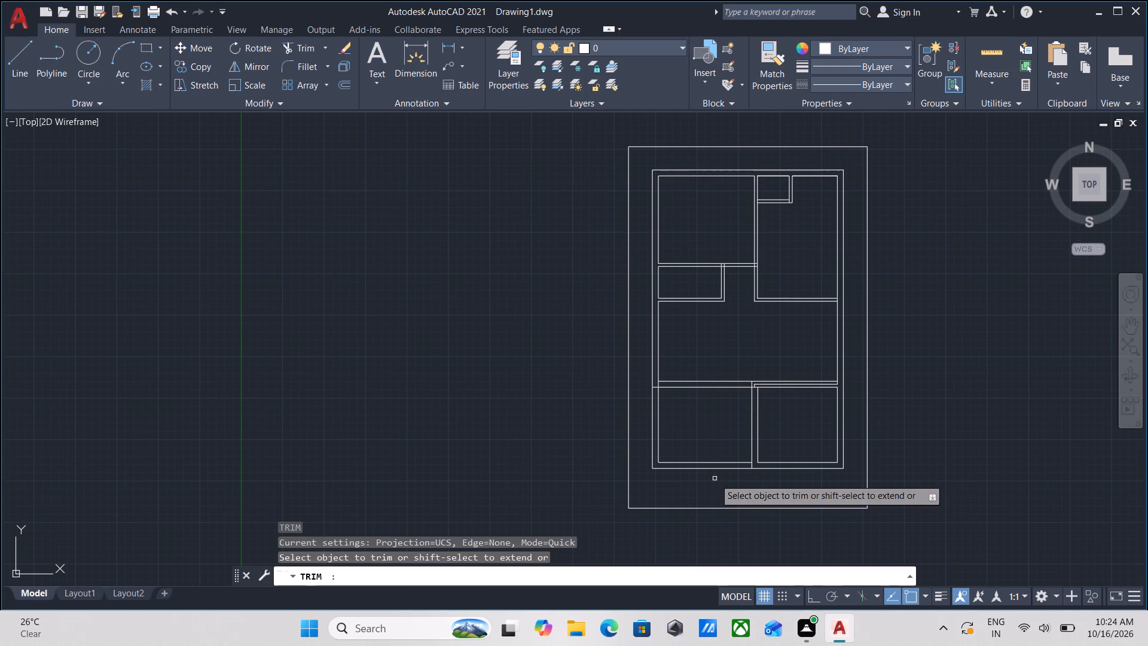
{"action": "left_click", "coordinate": [715, 479]}
{"action": "left_click", "coordinate": [711, 424]}
{"action": "left_click", "coordinate": [691, 426]}
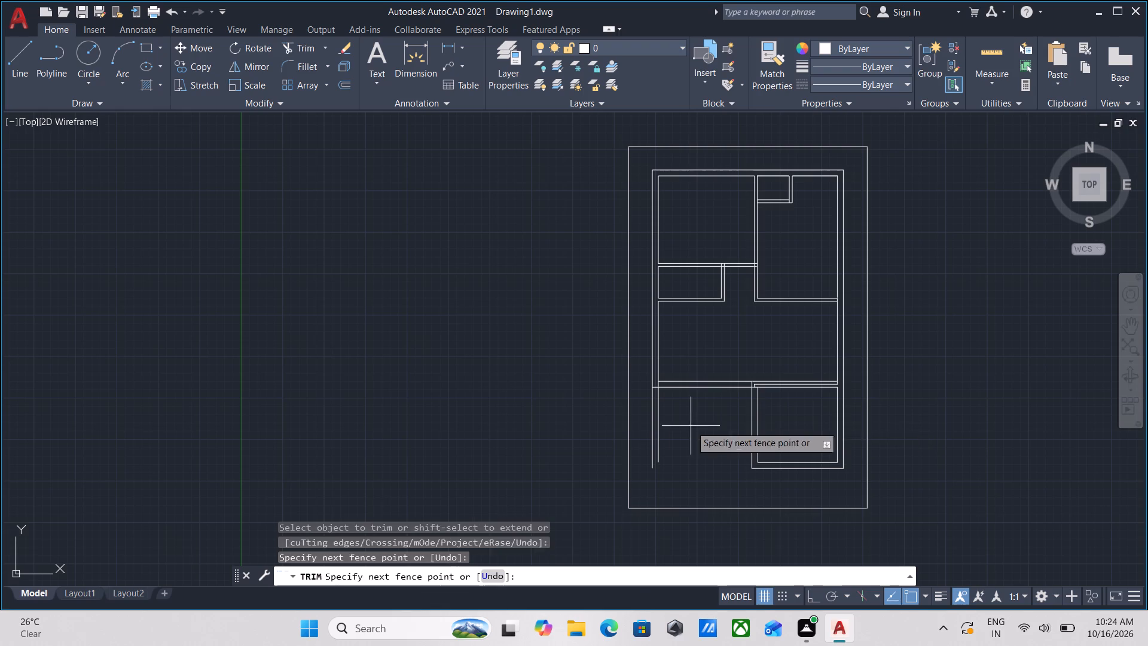
{"action": "left_click", "coordinate": [634, 422]}
Trim the left wall's inner line between the two horizontal wall faces to clean up the new corner.
{"action": "scroll", "coordinate": [694, 409], "scroll_direction": "up", "scroll_amount": 2}
{"action": "middle_click_drag", "start_coordinate": [694, 409], "coordinate": [691, 455]}
{"action": "scroll", "coordinate": [616, 385], "scroll_direction": "up", "scroll_amount": 1}
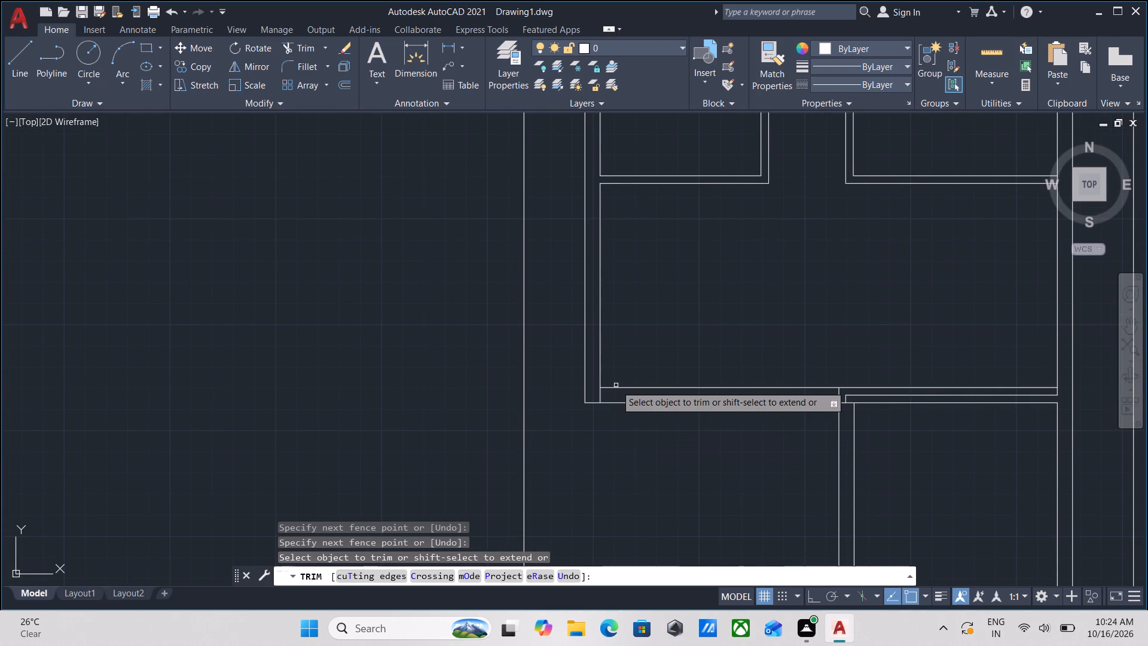
{"action": "scroll", "coordinate": [616, 385], "scroll_direction": "up", "scroll_amount": 3}
{"action": "left_click", "coordinate": [494, 436]}
{"action": "left_click", "coordinate": [613, 432]}
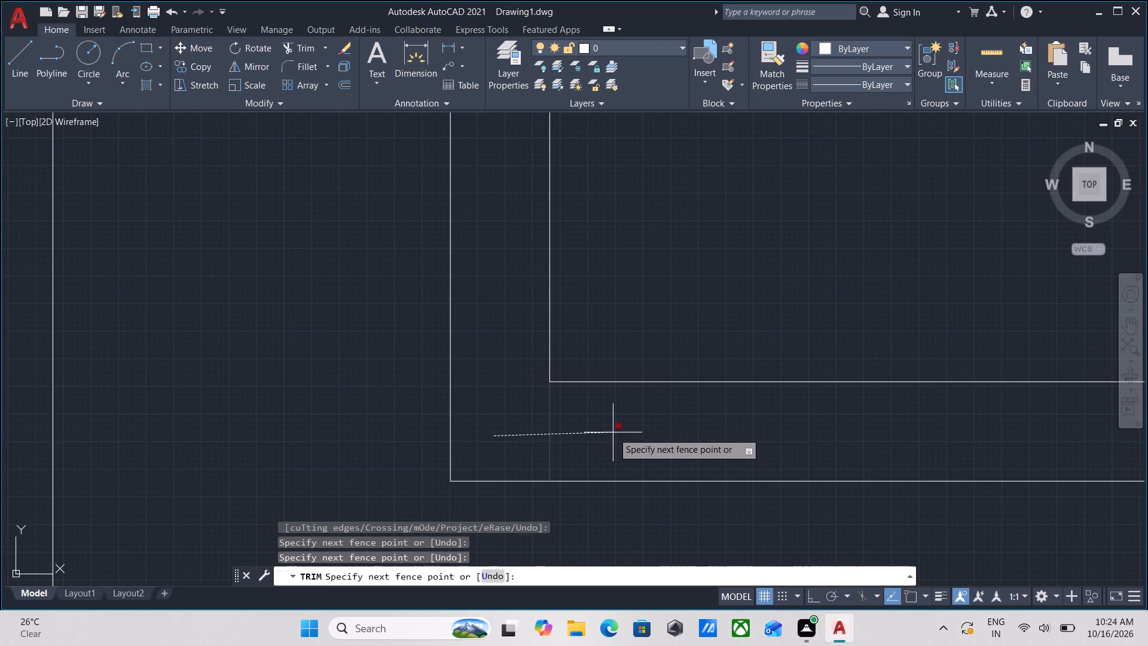
{"action": "scroll", "coordinate": [613, 432], "scroll_direction": "down", "scroll_amount": 4}
{"action": "scroll", "coordinate": [713, 470], "scroll_direction": "down", "scroll_amount": 3}
{"action": "middle_click_drag", "start_coordinate": [712, 477], "coordinate": [698, 444]}
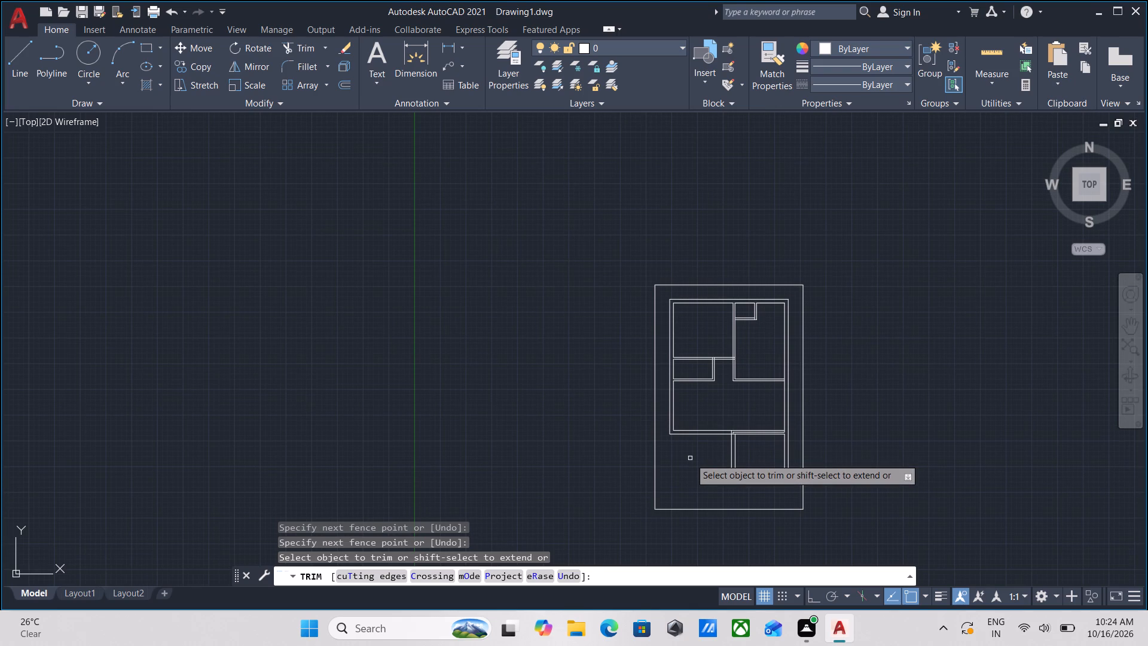
Extend the right outer wall's inner line up past the short horizontal partition to the horizontal wall line above.
{"action": "scroll", "coordinate": [750, 446], "scroll_direction": "up", "scroll_amount": 3}
{"action": "left_click", "coordinate": [750, 446]}
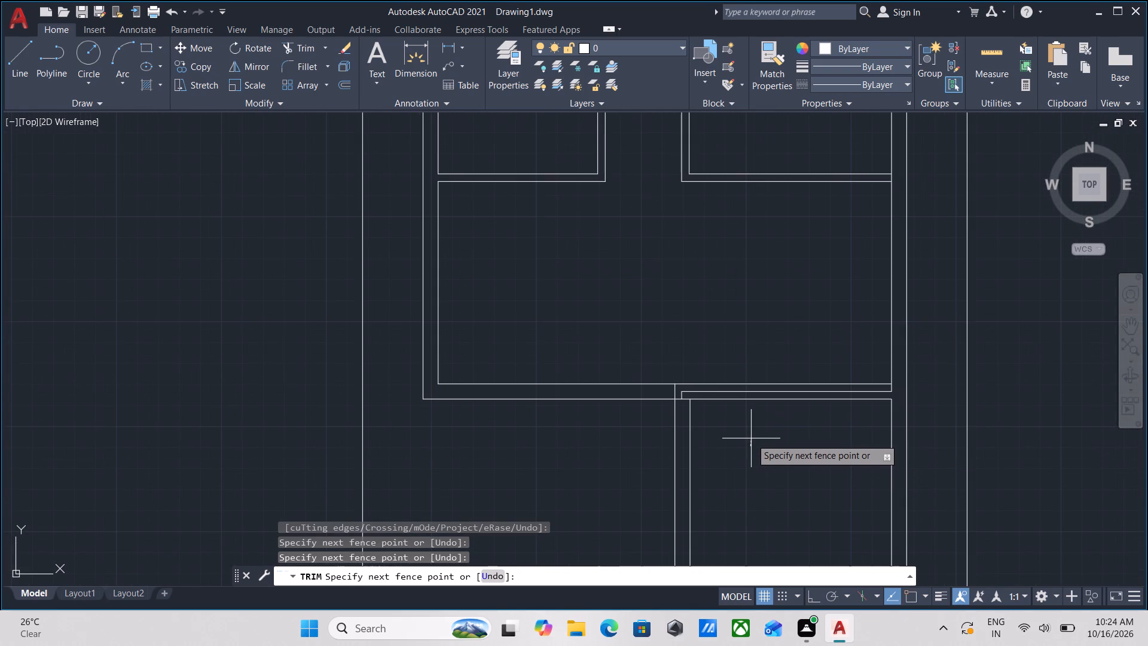
{"action": "key", "text": "Escape"}
{"action": "type", "text": "ex"}
{"action": "key", "text": "Return"}
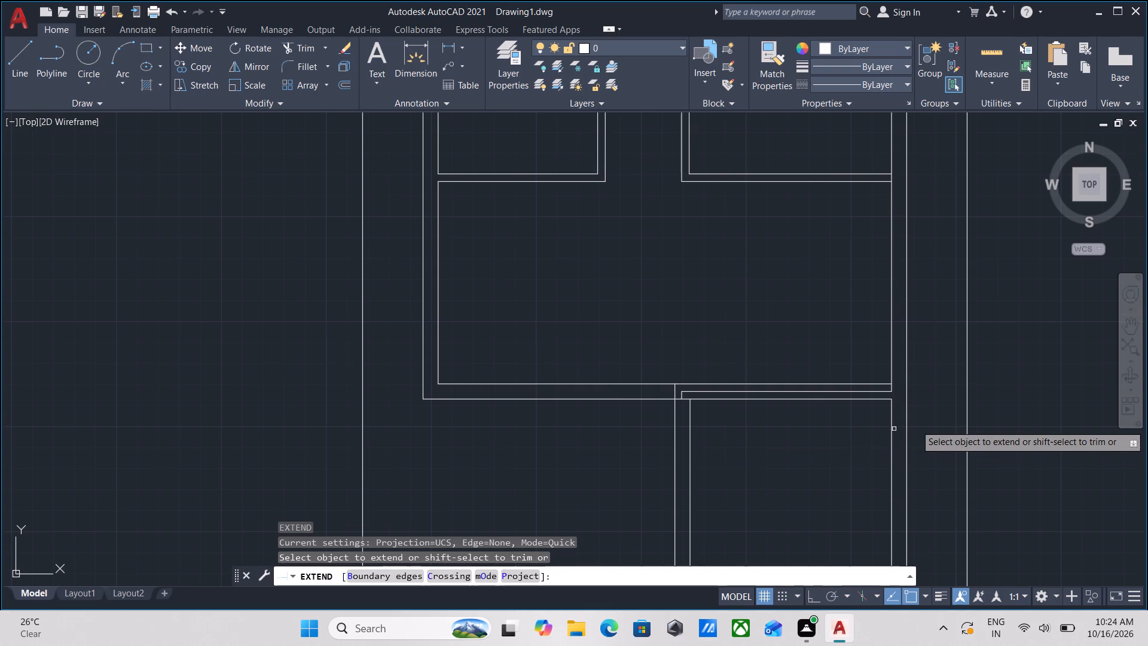
{"action": "left_click", "coordinate": [891, 410]}
{"action": "scroll", "coordinate": [801, 435], "scroll_direction": "down", "scroll_amount": 2}
{"action": "middle_click_drag", "start_coordinate": [801, 435], "coordinate": [804, 427]}
{"action": "key", "text": "Escape"}
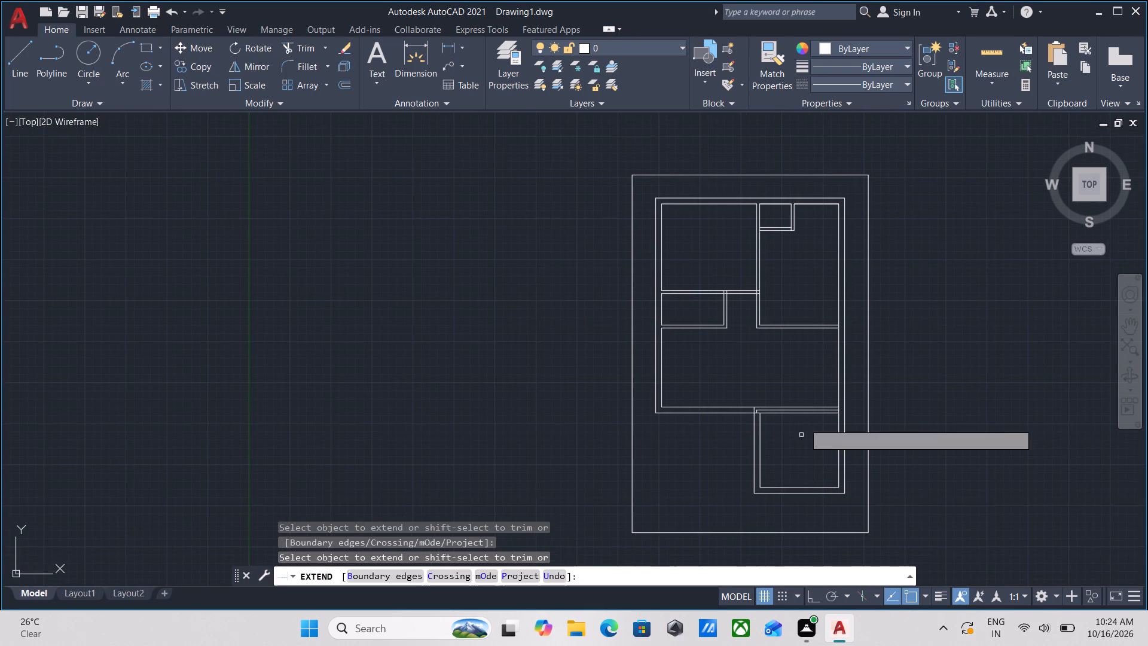
Trim the uppermost horizontal wall line between the lower room's left wall and the right outer wall.
{"action": "type", "text": "tr"}
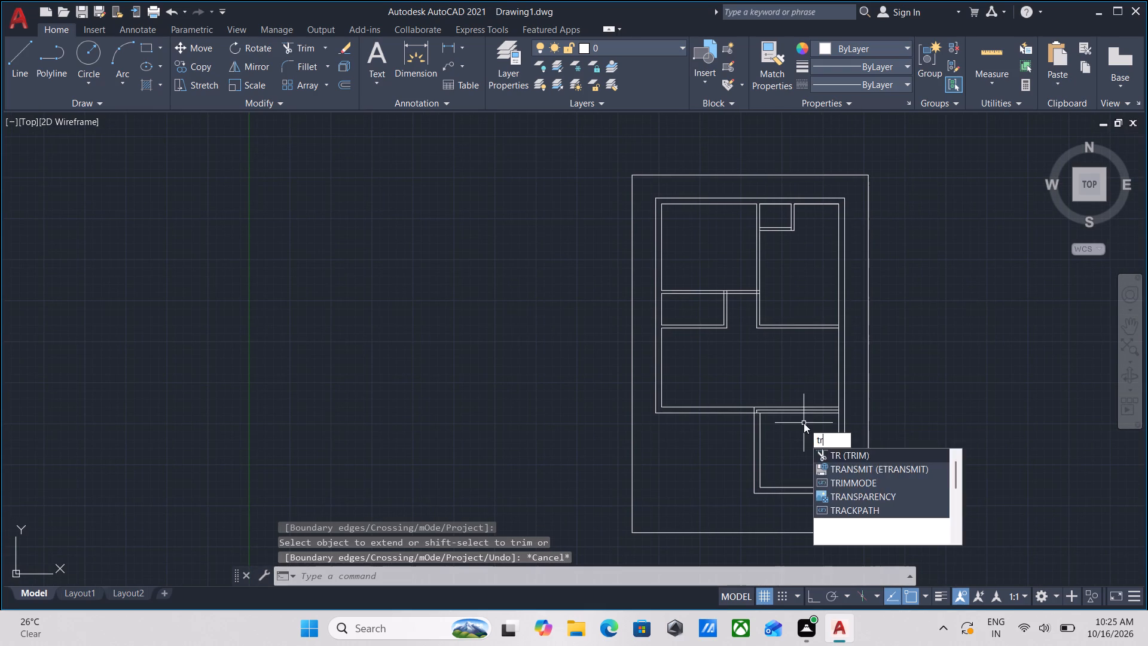
{"action": "key", "text": "Return"}
{"action": "left_click", "coordinate": [804, 423]}
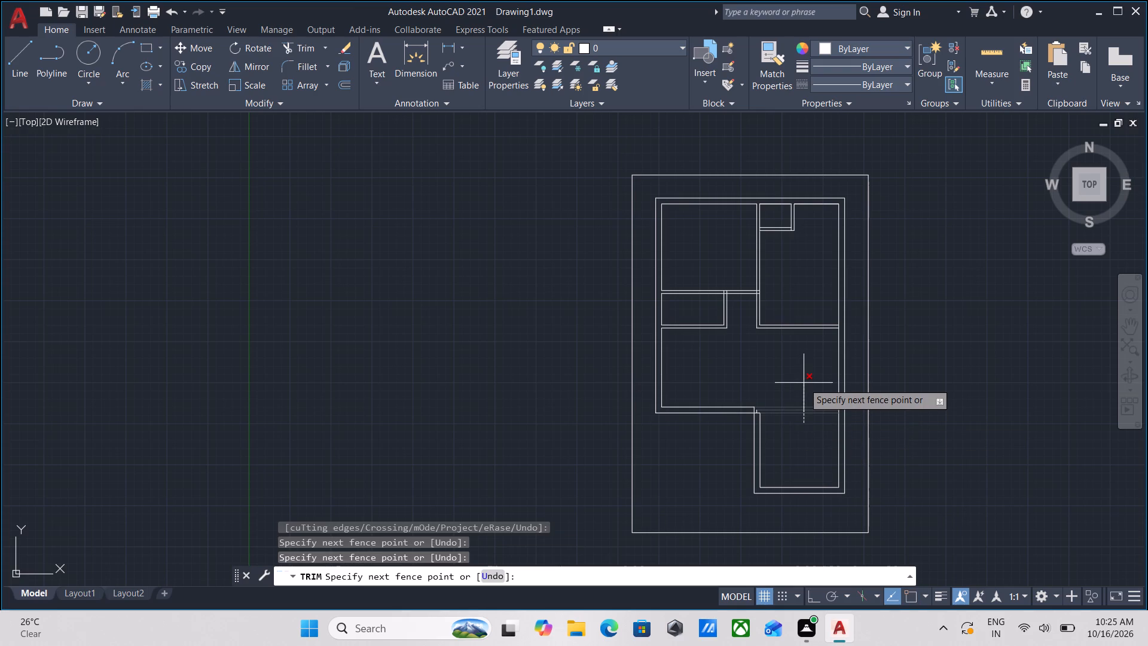
{"action": "scroll", "coordinate": [803, 425], "scroll_direction": "up", "scroll_amount": 4}
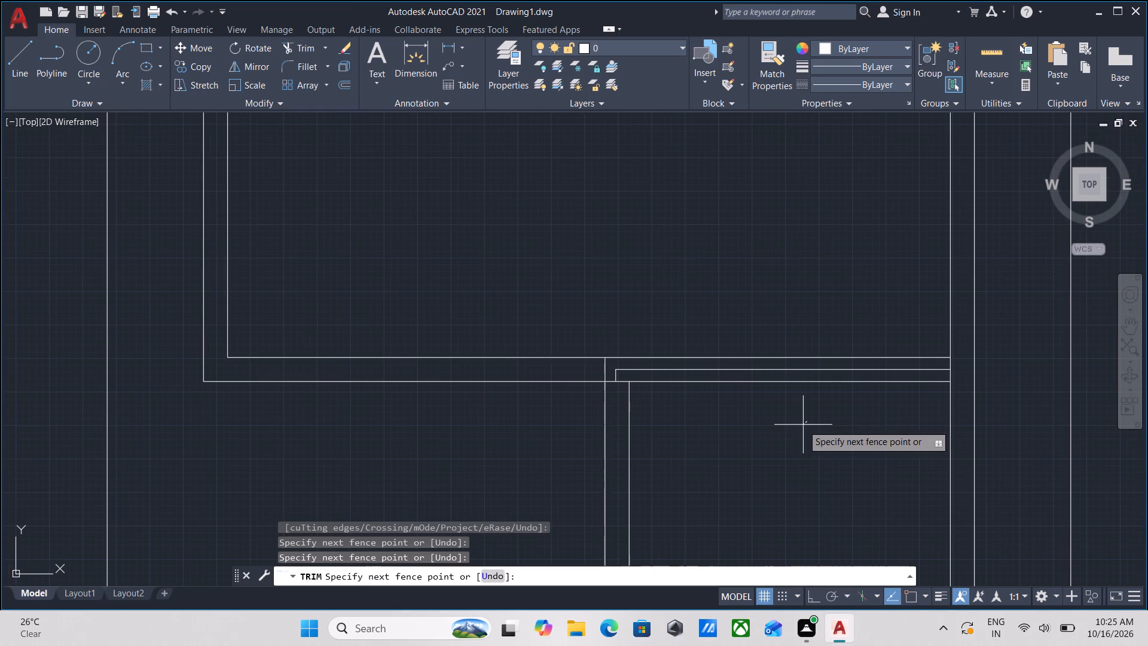
{"action": "left_click", "coordinate": [725, 449]}
{"action": "left_click", "coordinate": [654, 335]}
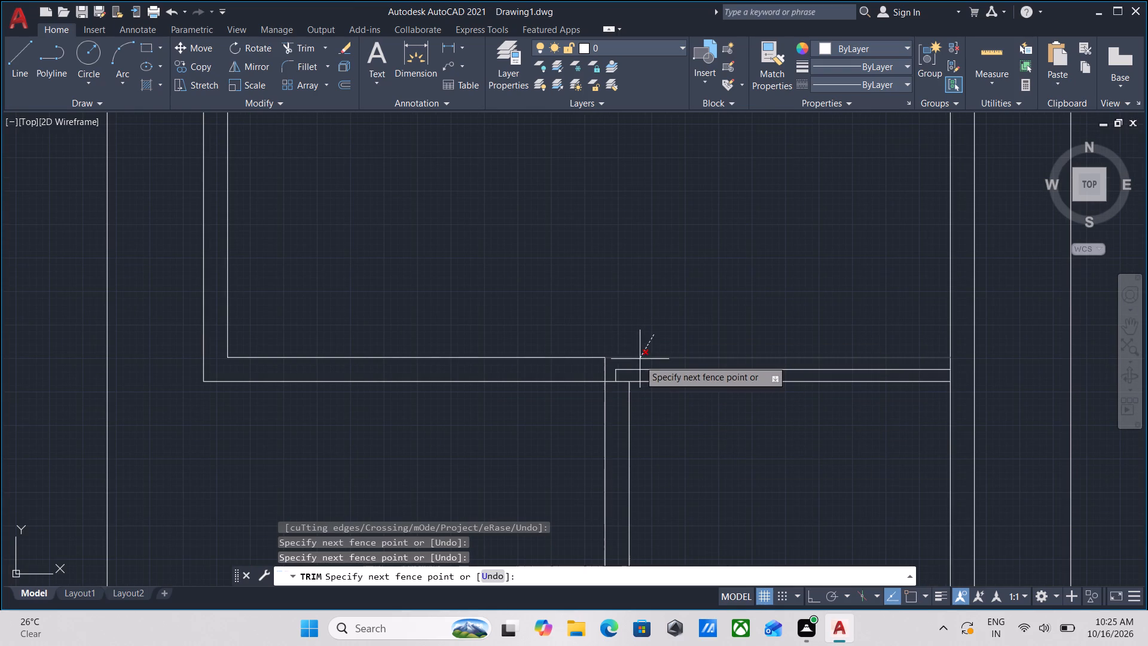
{"action": "left_click", "coordinate": [639, 362]}
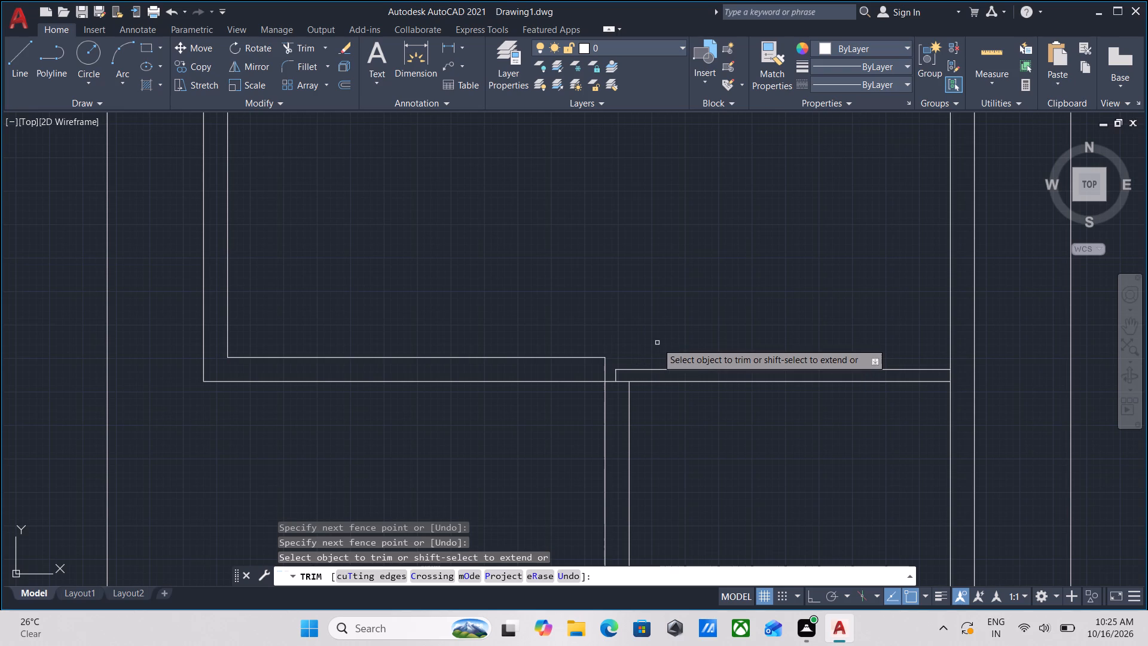
{"action": "key", "text": "Escape"}
Trim the right outer wall's inner line between the two faces of the lower room's horizontal partition.
{"action": "scroll", "coordinate": [633, 404], "scroll_direction": "up", "scroll_amount": 2}
{"action": "scroll", "coordinate": [640, 400], "scroll_direction": "down", "scroll_amount": 2}
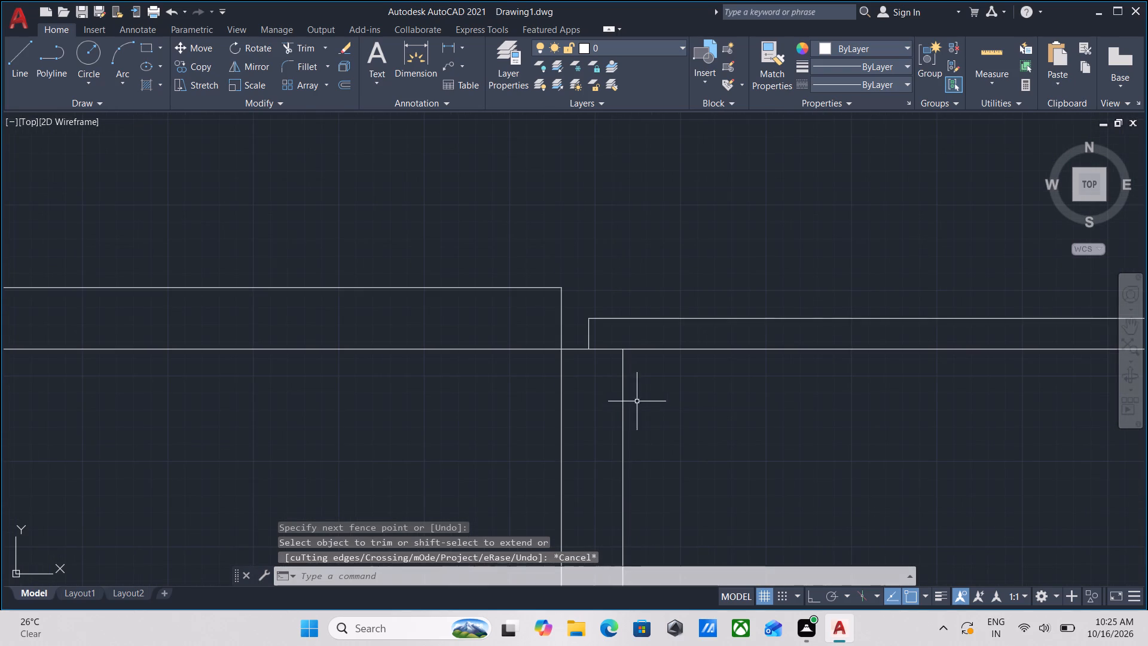
{"action": "middle_click_drag", "start_coordinate": [741, 386], "coordinate": [644, 381]}
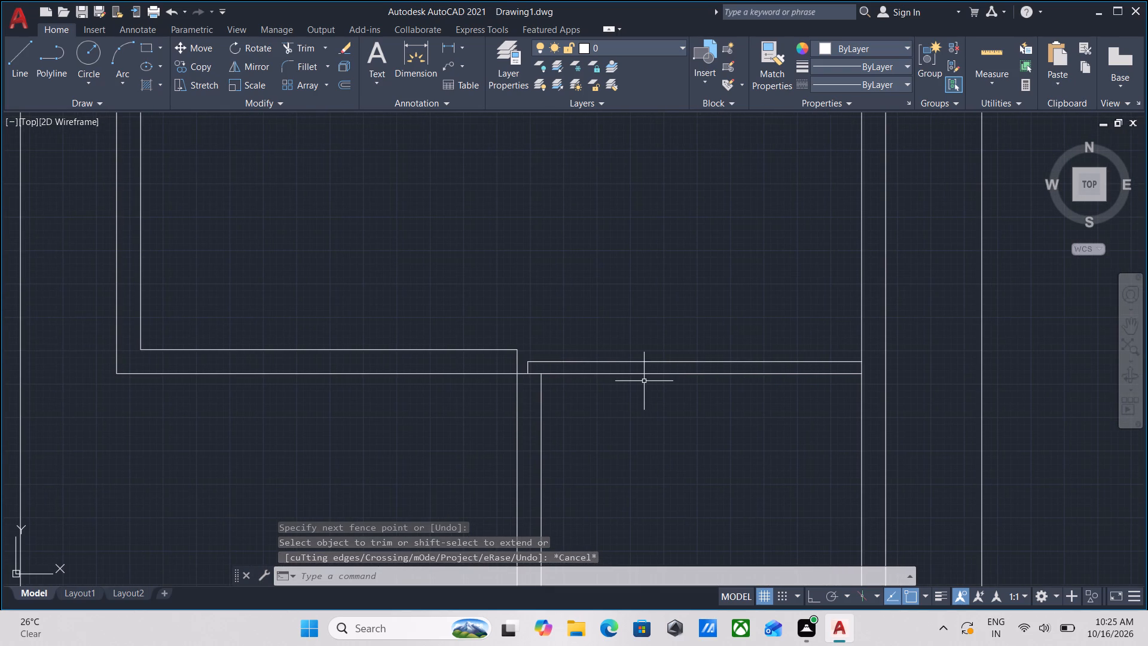
{"action": "scroll", "coordinate": [878, 377], "scroll_direction": "up", "scroll_amount": 3}
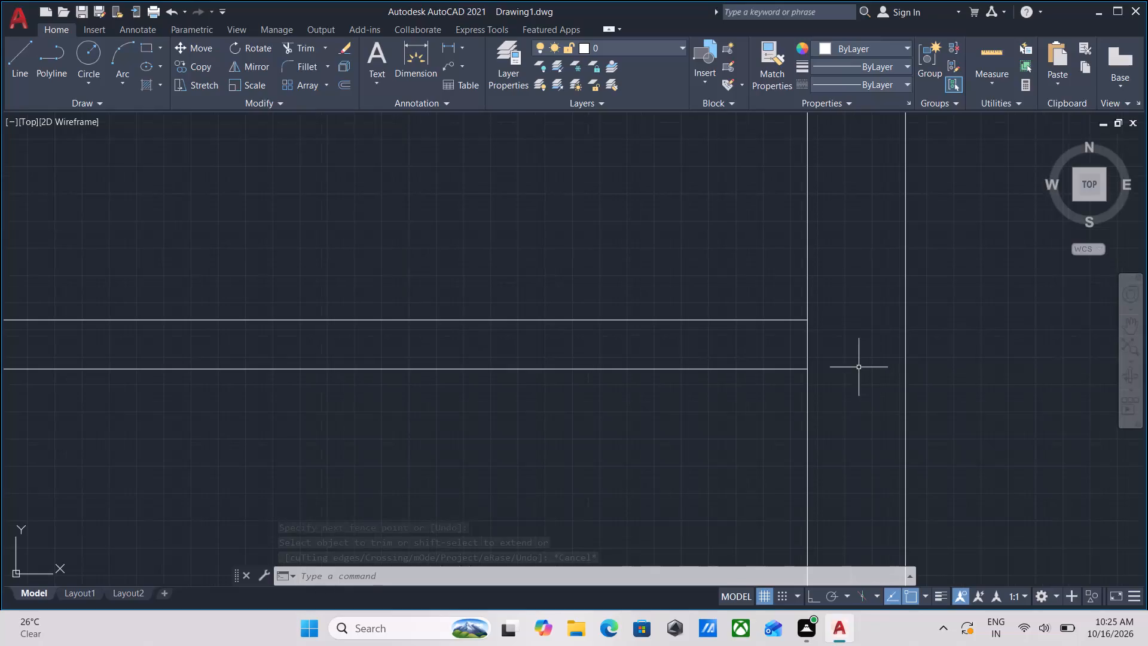
{"action": "middle_click_drag", "start_coordinate": [847, 359], "coordinate": [847, 389]}
{"action": "type", "text": "tr"}
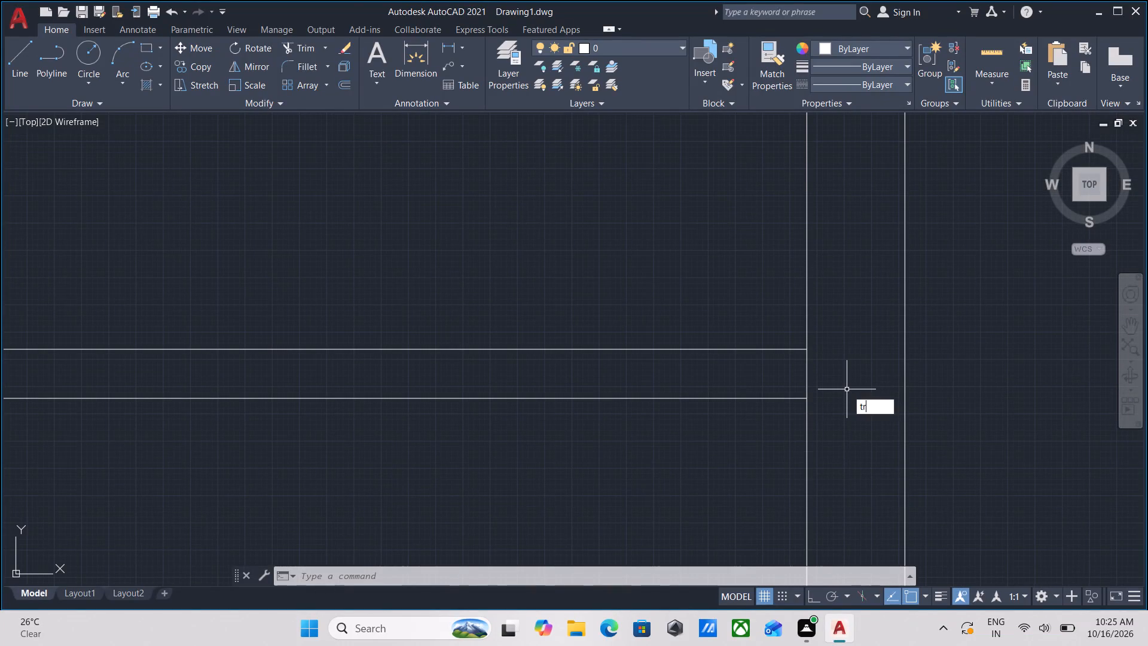
{"action": "key", "text": "Return"}
{"action": "left_click", "coordinate": [833, 385]}
{"action": "left_click", "coordinate": [781, 368]}
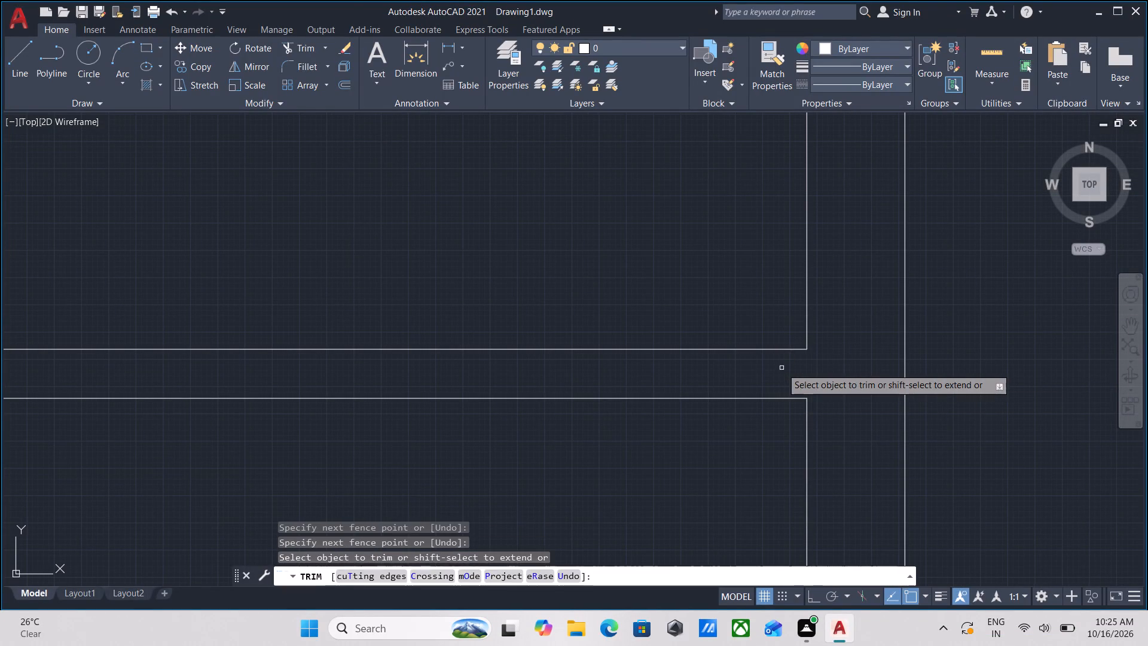
{"action": "key", "text": "Escape"}
Draw a line joining the partition's two faces along the right outer wall's inner line.
{"action": "key", "text": "l"}
{"action": "key", "text": "Return"}
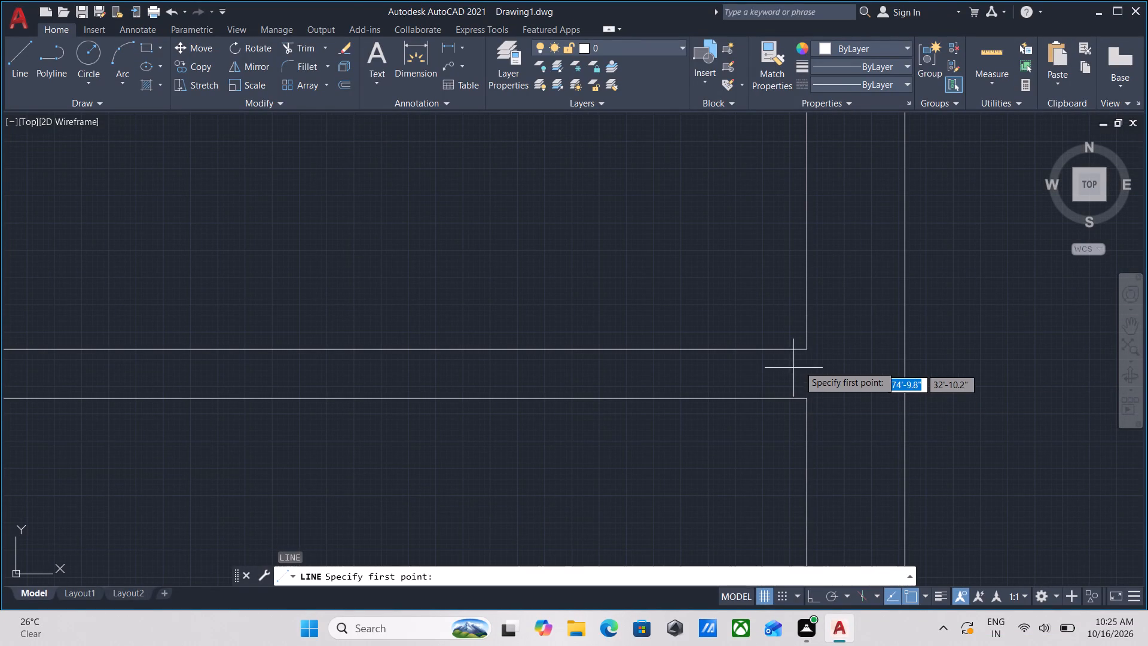
{"action": "left_click", "coordinate": [806, 348]}
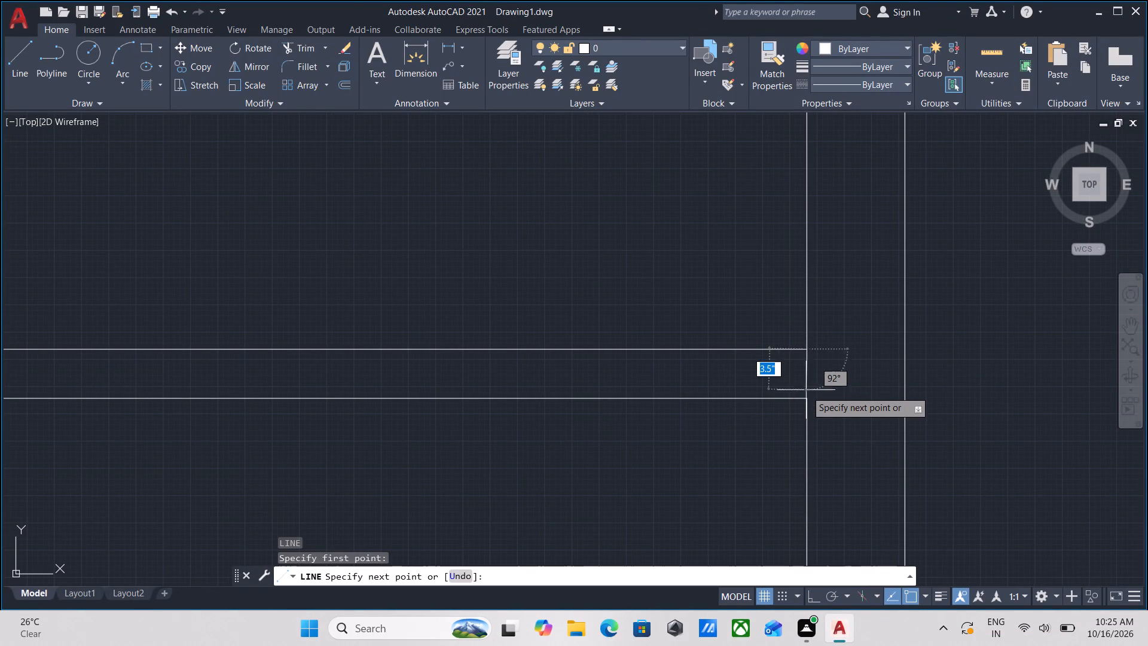
{"action": "left_click", "coordinate": [806, 398]}
{"action": "key", "text": "Escape"}
Offset the short line at the partition's right end 4' to the left.
{"action": "left_click", "coordinate": [811, 397]}
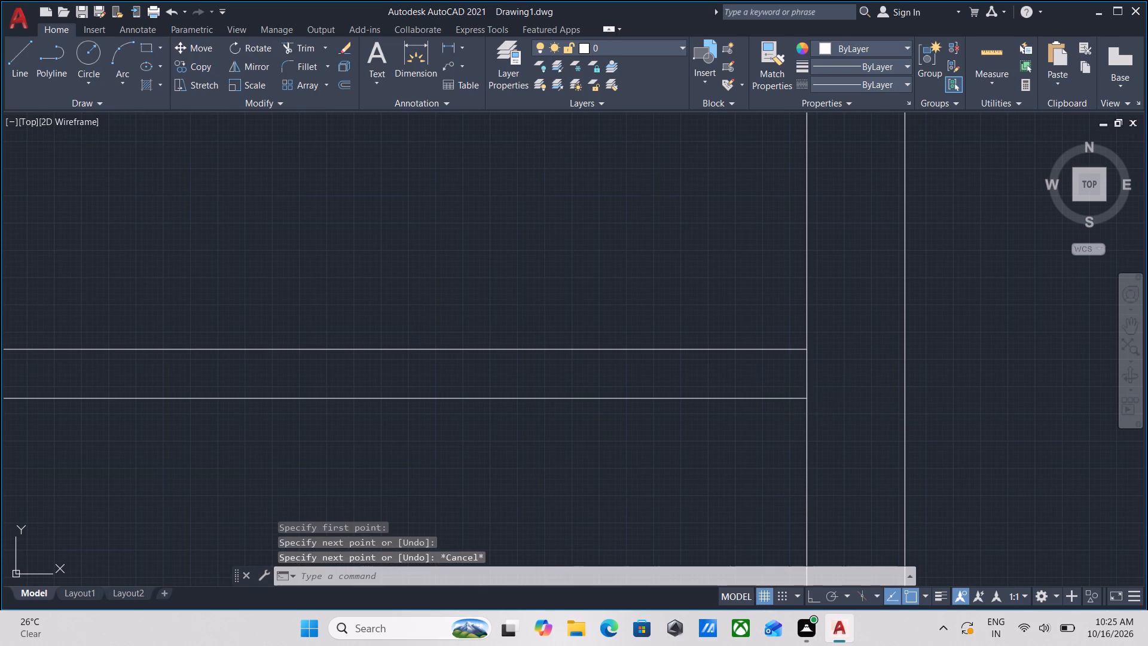
{"action": "left_click", "coordinate": [789, 364]}
{"action": "key", "text": "o"}
{"action": "key", "text": "Return"}
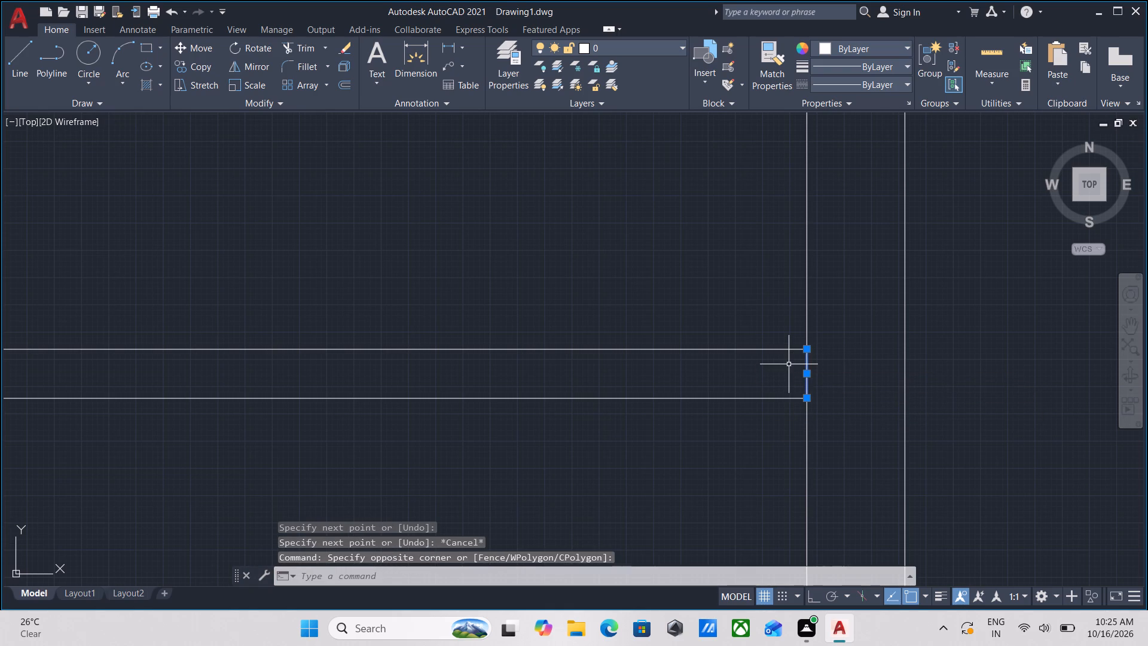
{"action": "left_click", "coordinate": [803, 371]}
{"action": "left_click", "coordinate": [660, 371]}
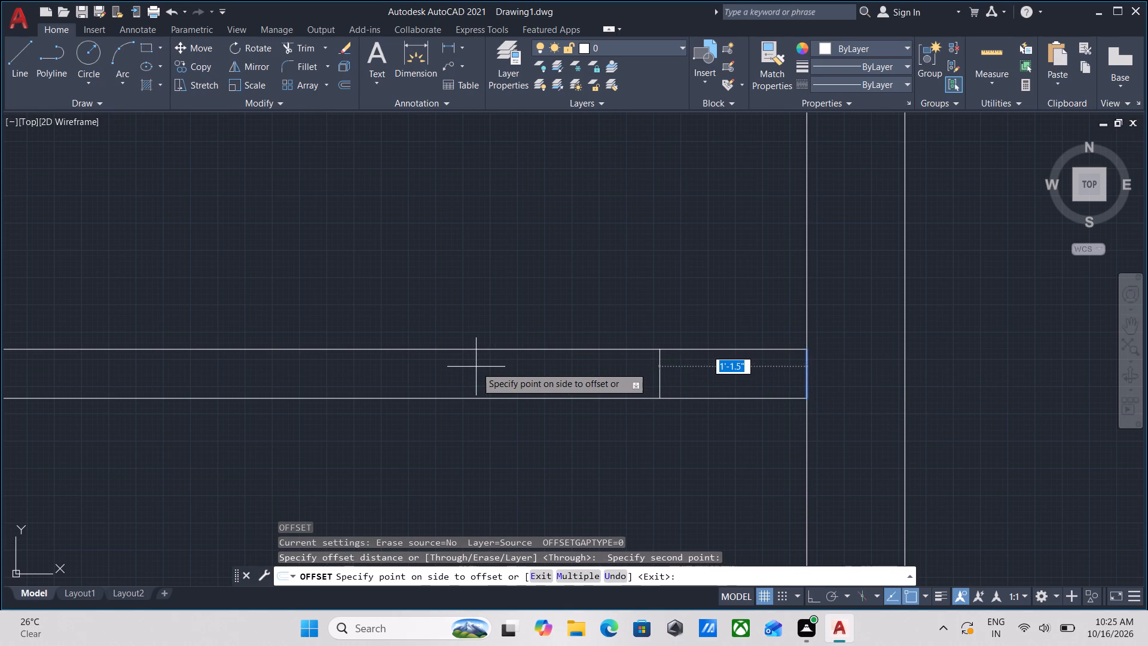
{"action": "key", "text": "4"}
{"action": "key", "text": "apostrophe"}
{"action": "key", "text": "Return"}
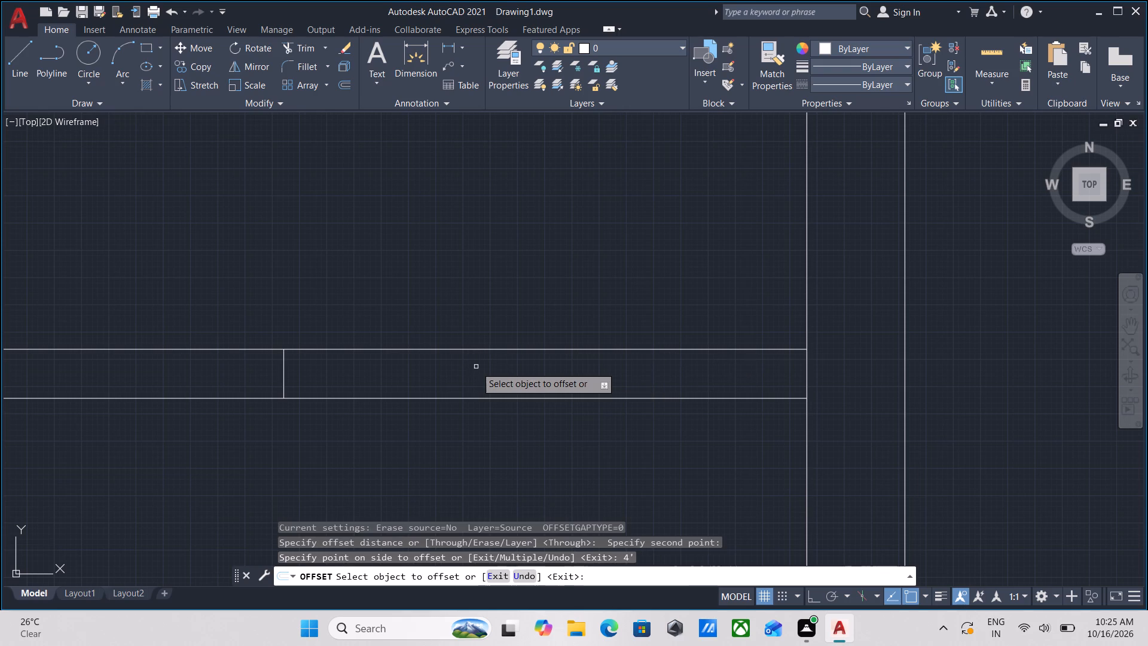
{"action": "scroll", "coordinate": [469, 386], "scroll_direction": "down", "scroll_amount": 3}
{"action": "middle_click_drag", "start_coordinate": [478, 392], "coordinate": [618, 411]}
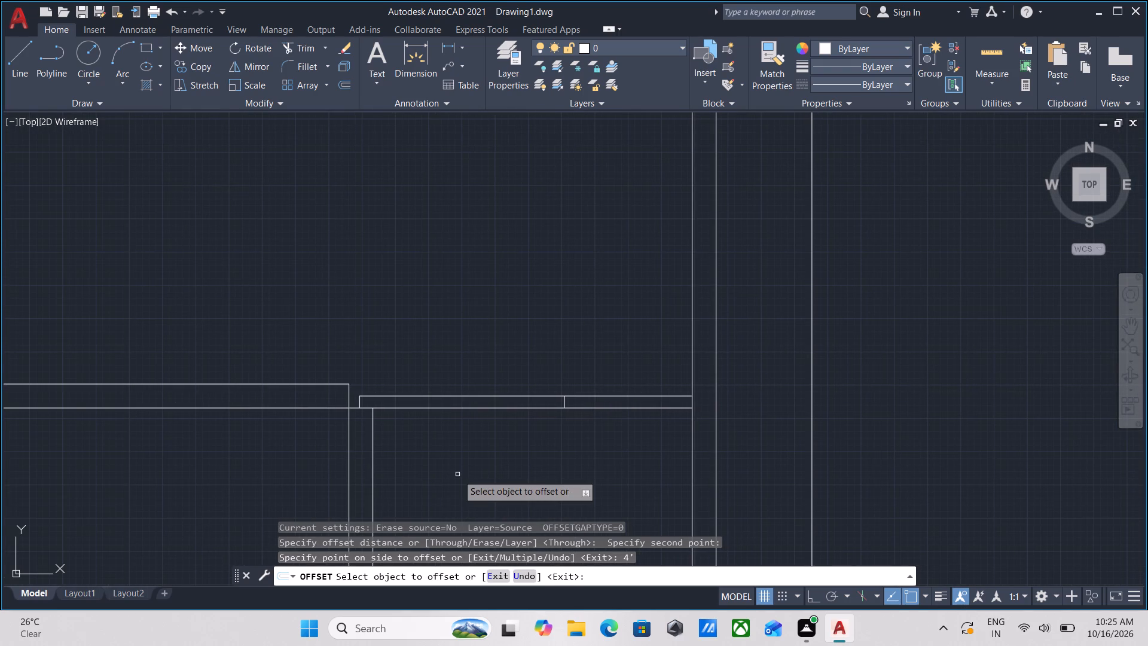
{"action": "key", "text": "Escape"}
Trim both partition faces between the 4' offset line and the lower room's left wall, including the leftover stub at that wall.
{"action": "type", "text": "tr"}
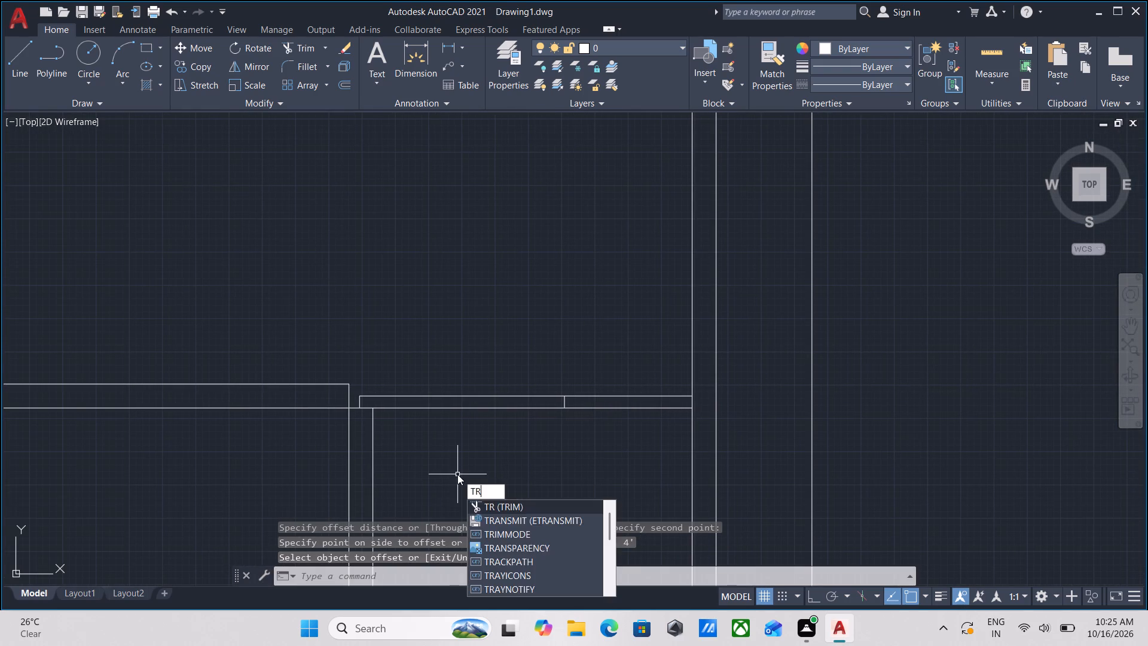
{"action": "key", "text": "Return"}
{"action": "left_click", "coordinate": [459, 471]}
{"action": "left_click", "coordinate": [465, 325]}
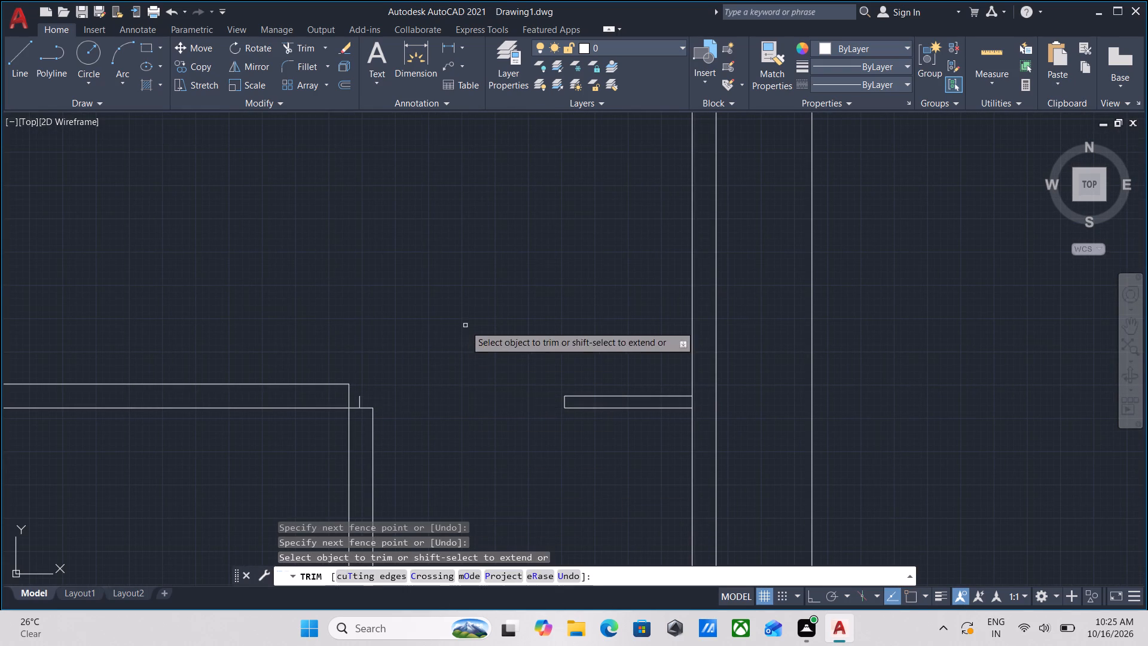
{"action": "scroll", "coordinate": [344, 392], "scroll_direction": "up", "scroll_amount": 3}
{"action": "left_click", "coordinate": [421, 431]}
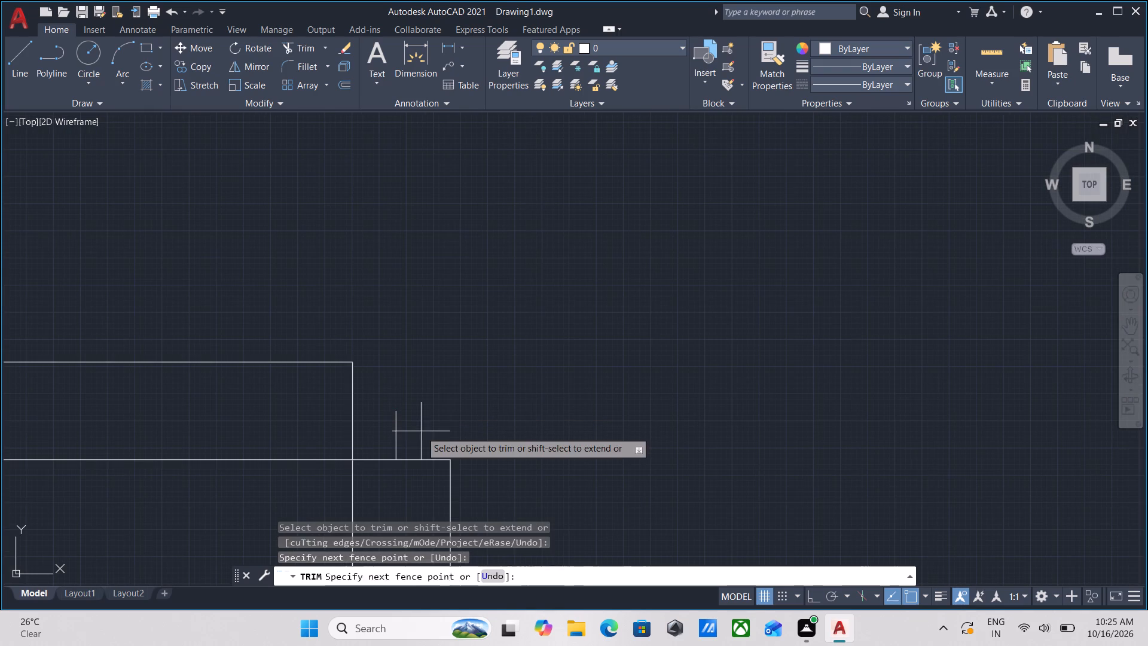
{"action": "left_click", "coordinate": [371, 432]}
{"action": "middle_click_drag", "start_coordinate": [418, 394], "coordinate": [436, 403]}
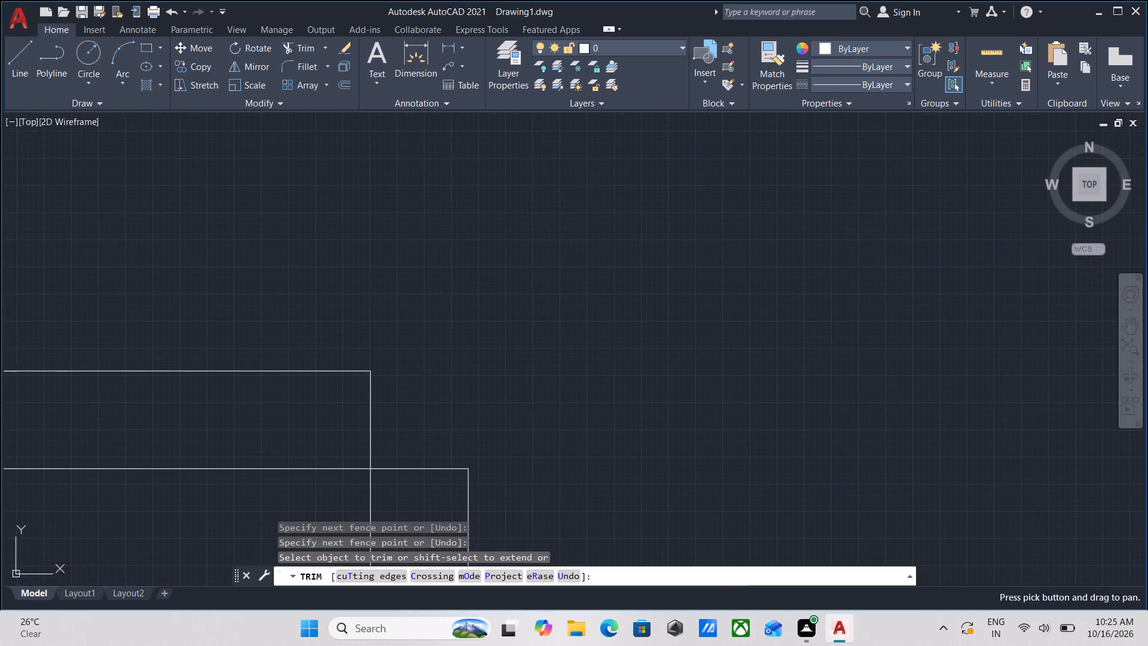
{"action": "scroll", "coordinate": [438, 408], "scroll_direction": "down", "scroll_amount": 1}
{"action": "key", "text": "Escape"}
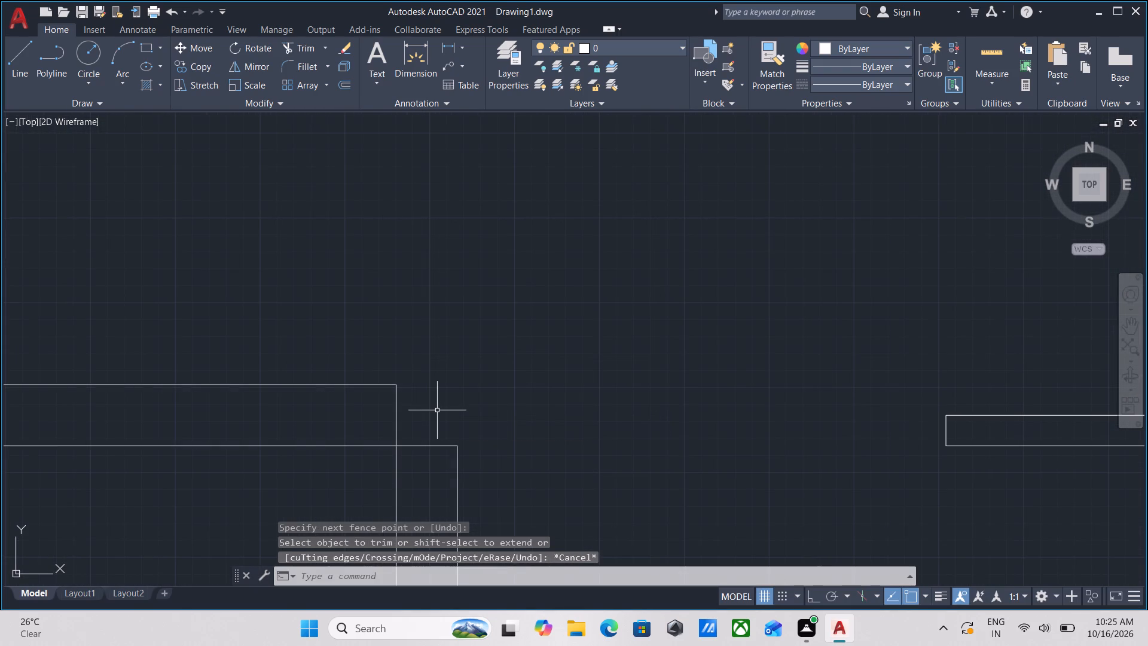
Draw 9" lines up and across to square off the corner where the horizontal wall meets the lower room's left wall.
{"action": "key", "text": "l"}
{"action": "key", "text": "Return"}
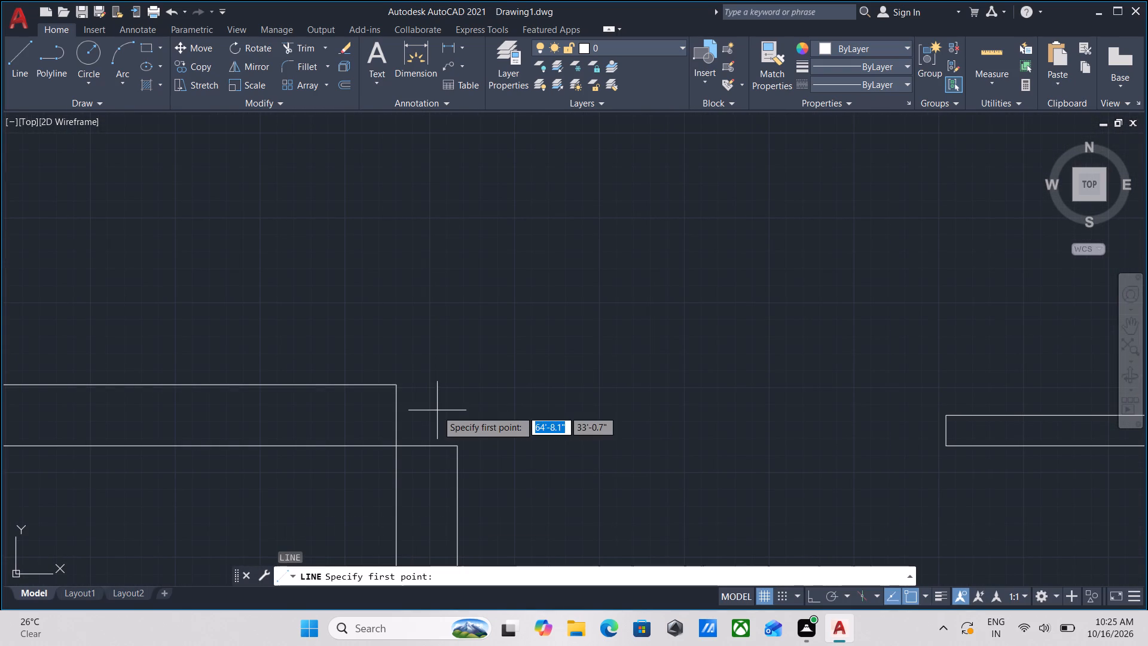
{"action": "left_click", "coordinate": [454, 449]}
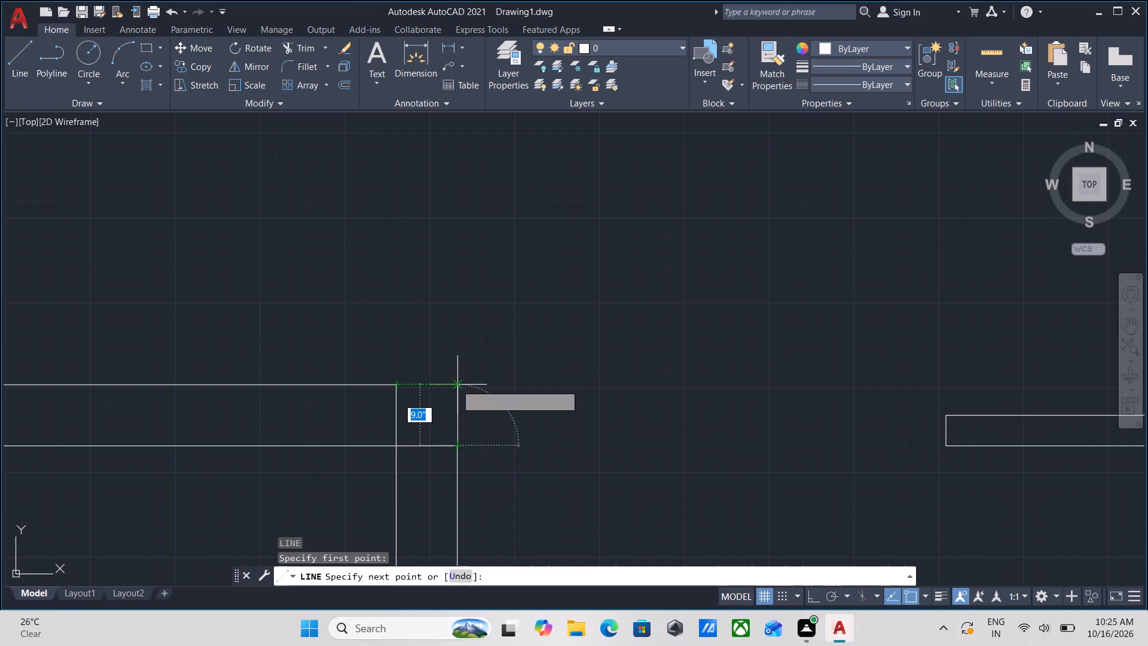
{"action": "left_click", "coordinate": [457, 384]}
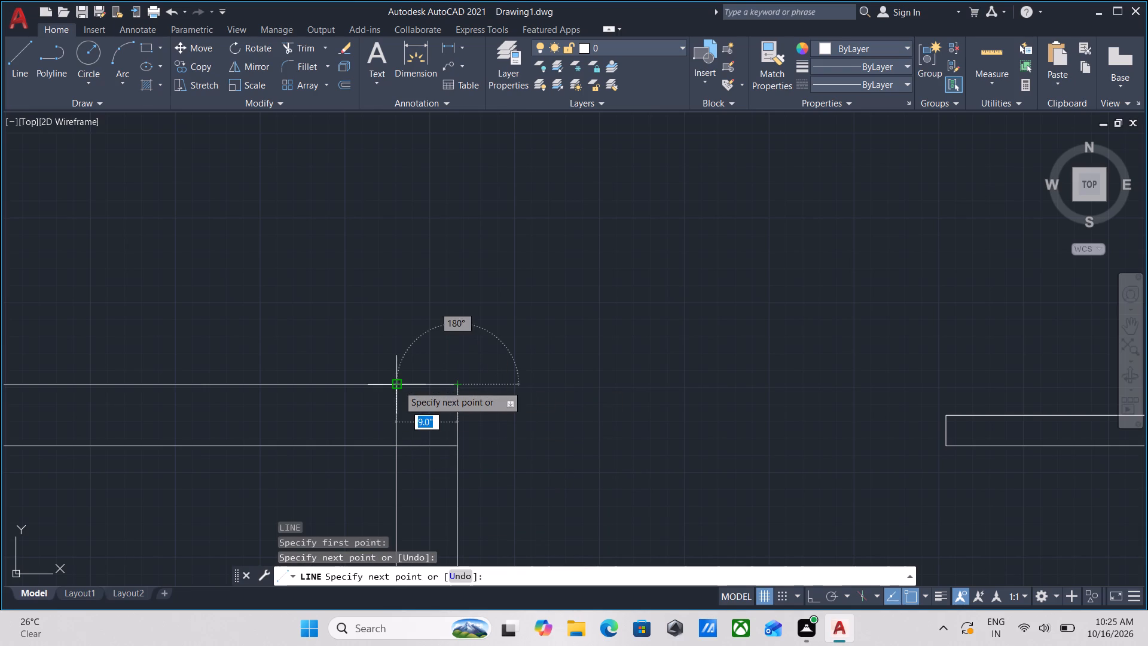
{"action": "left_click", "coordinate": [398, 385]}
{"action": "key", "text": "Escape"}
Trim the horizontal and vertical wall lines crossing inside the squared-off corner so the two 9" walls join cleanly.
{"action": "scroll", "coordinate": [419, 403], "scroll_direction": "down", "scroll_amount": 2}
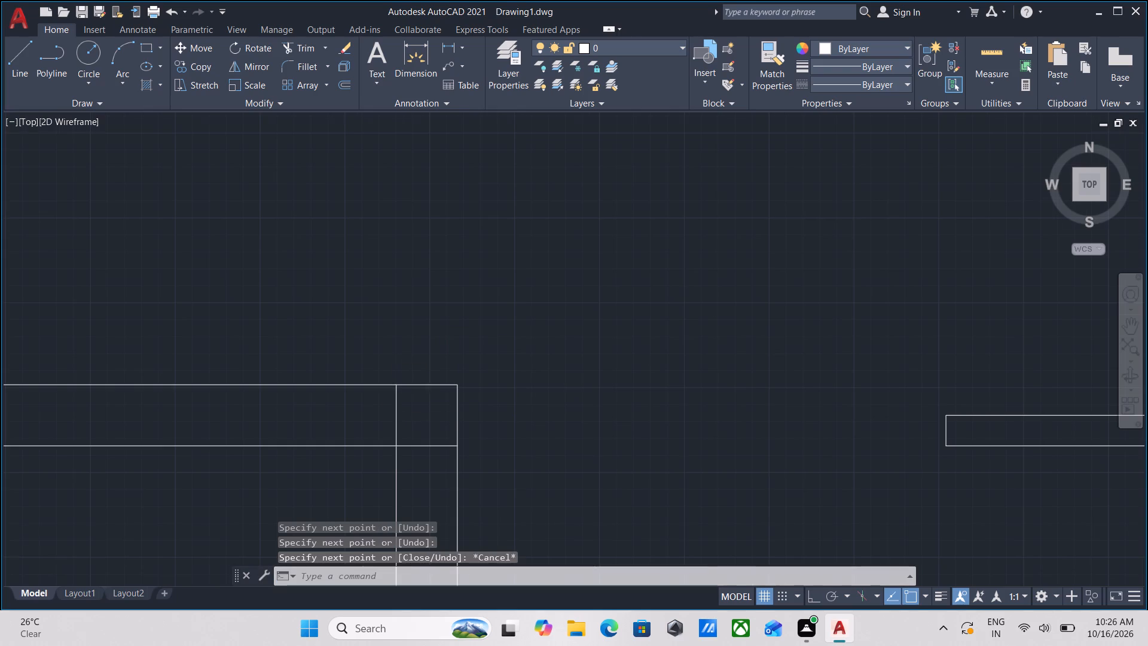
{"action": "scroll", "coordinate": [420, 404], "scroll_direction": "down", "scroll_amount": 2}
{"action": "scroll", "coordinate": [439, 424], "scroll_direction": "up", "scroll_amount": 1}
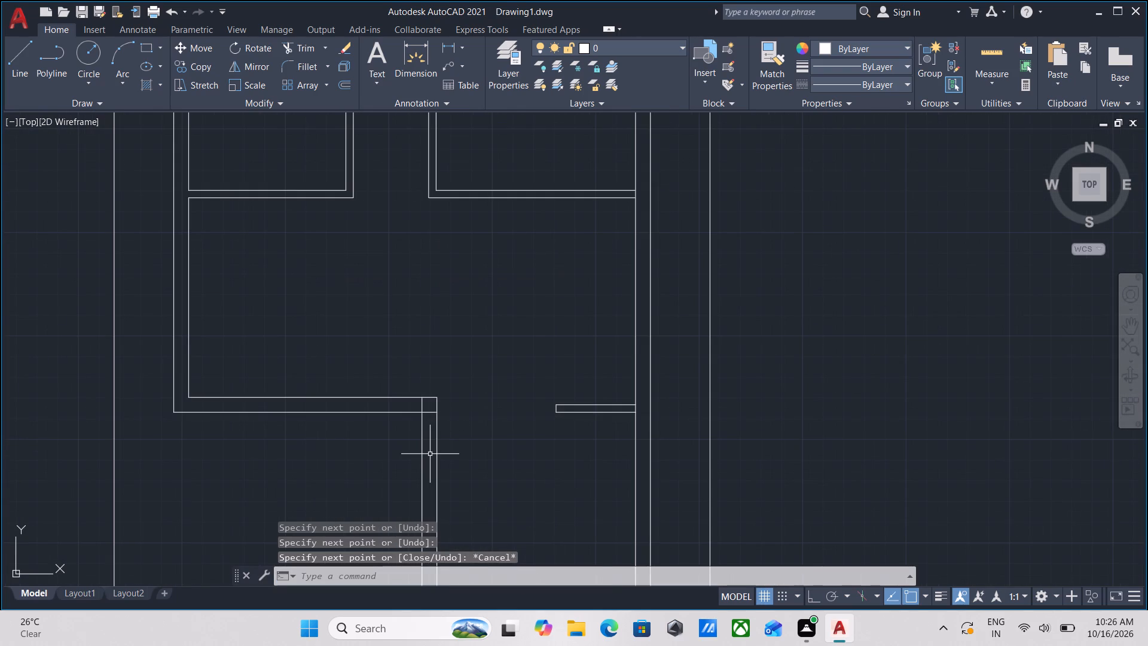
{"action": "type", "text": "tr"}
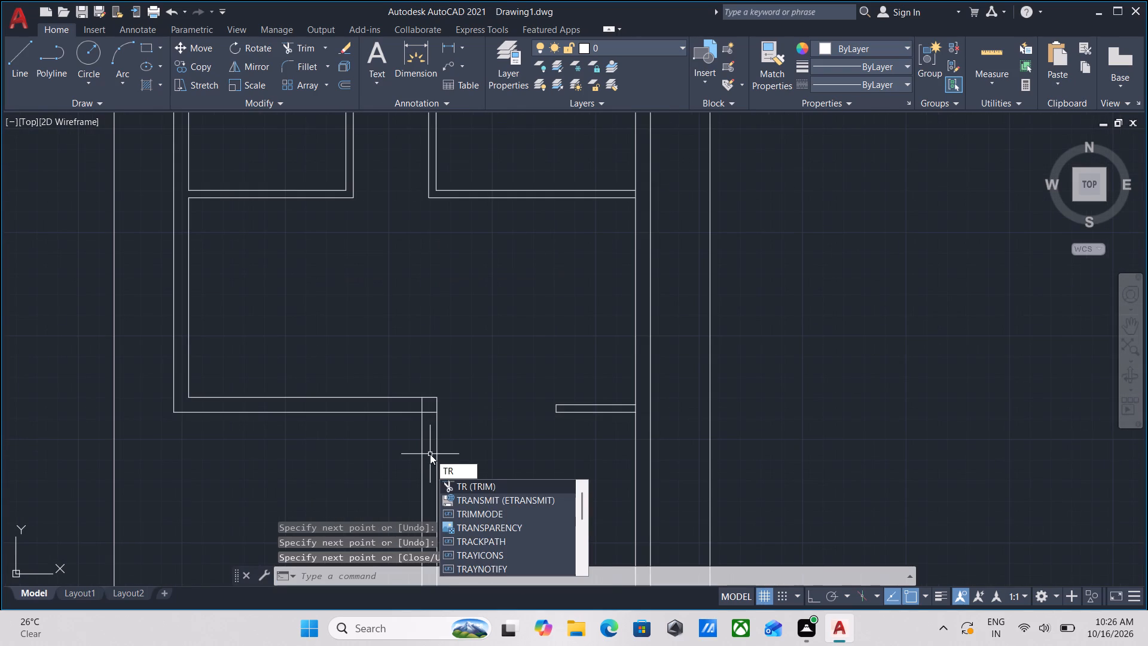
{"action": "key", "text": "Return"}
{"action": "scroll", "coordinate": [427, 429], "scroll_direction": "up", "scroll_amount": 3}
{"action": "left_click", "coordinate": [426, 423]}
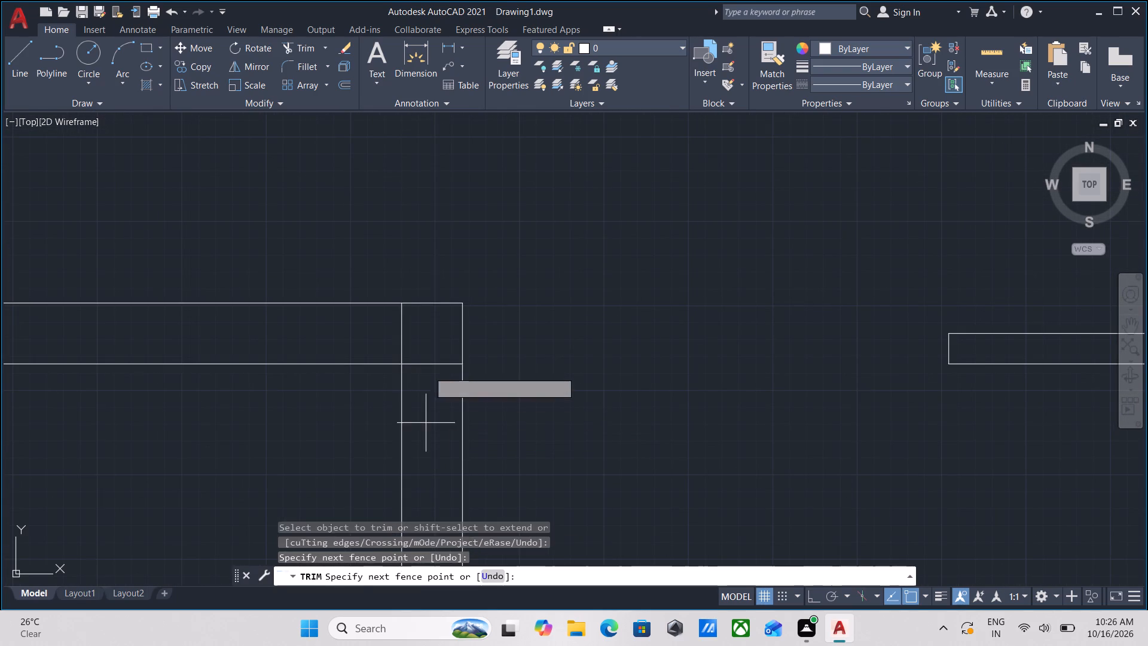
{"action": "left_click", "coordinate": [428, 325]}
{"action": "left_click", "coordinate": [419, 340]}
{"action": "left_click", "coordinate": [371, 340]}
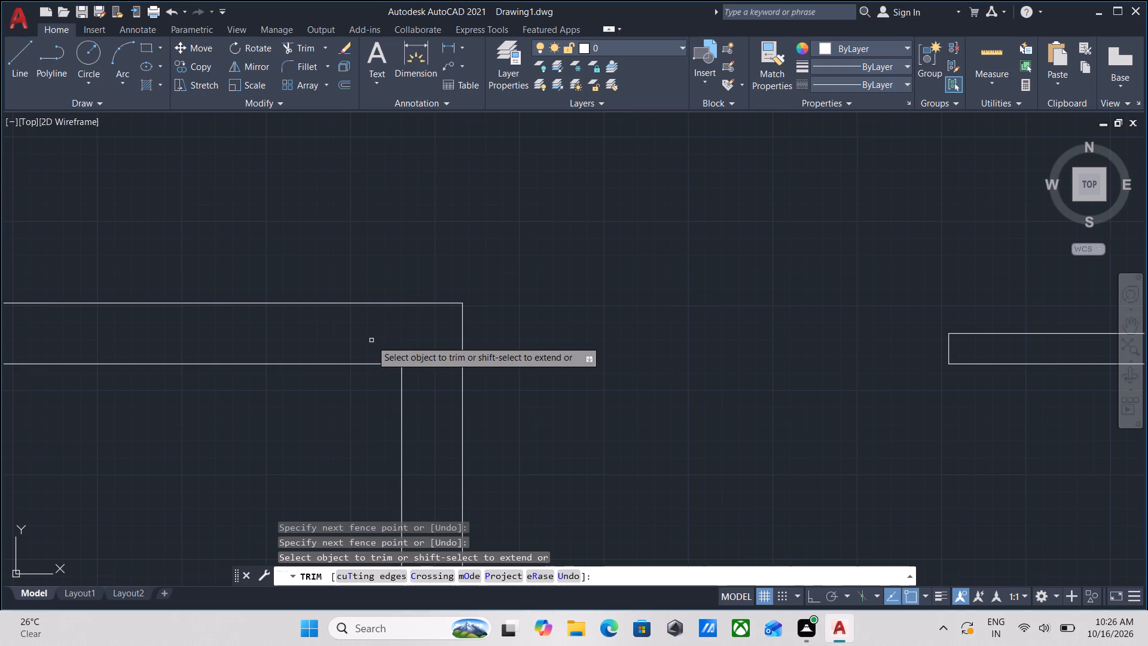
{"action": "scroll", "coordinate": [371, 340], "scroll_direction": "down", "scroll_amount": 2}
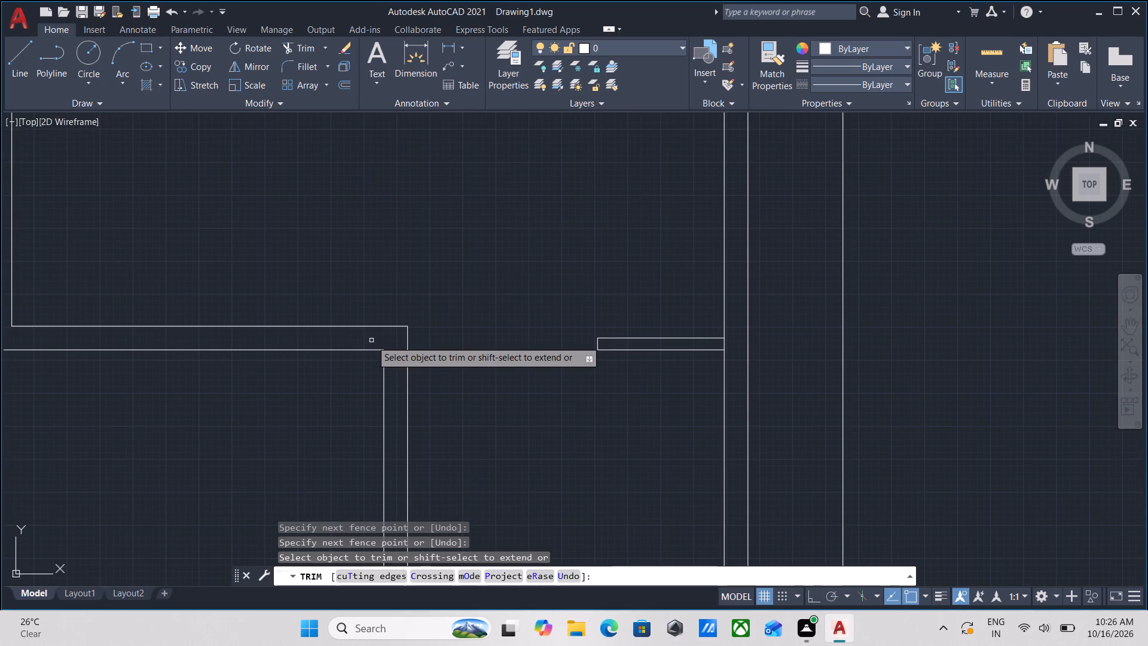
{"action": "scroll", "coordinate": [723, 350], "scroll_direction": "up", "scroll_amount": 3}
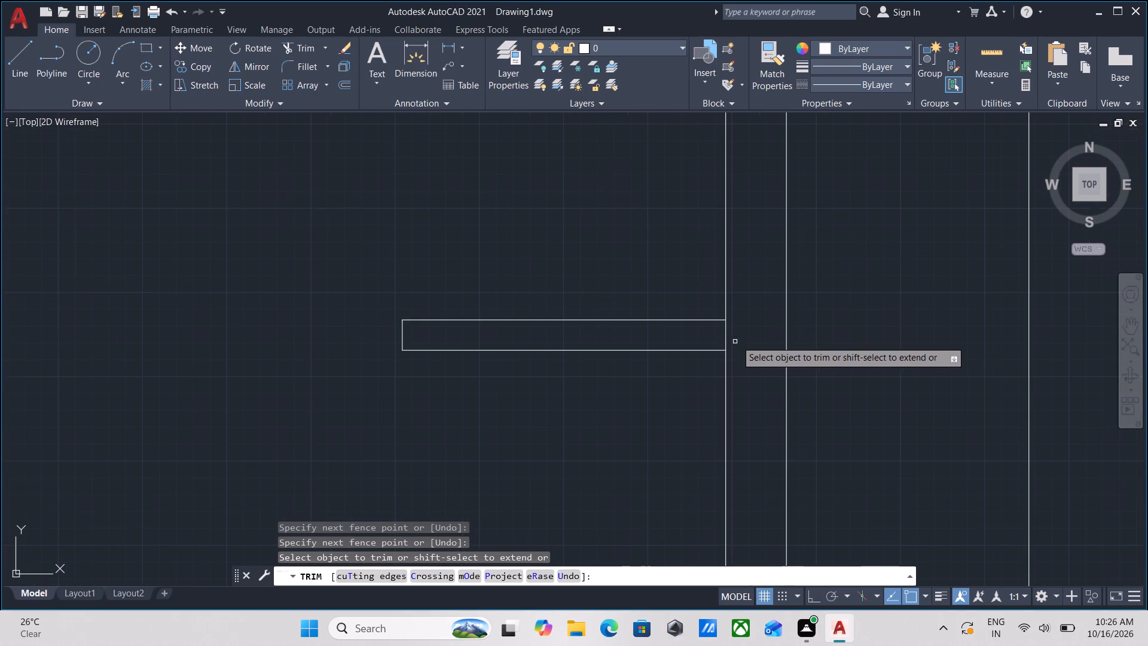
Trim the right outer wall's inner face between the two faces of the short partition above the lower-right room.
{"action": "left_click", "coordinate": [737, 340]}
{"action": "left_click", "coordinate": [703, 339]}
{"action": "scroll", "coordinate": [763, 346], "scroll_direction": "down", "scroll_amount": 3}
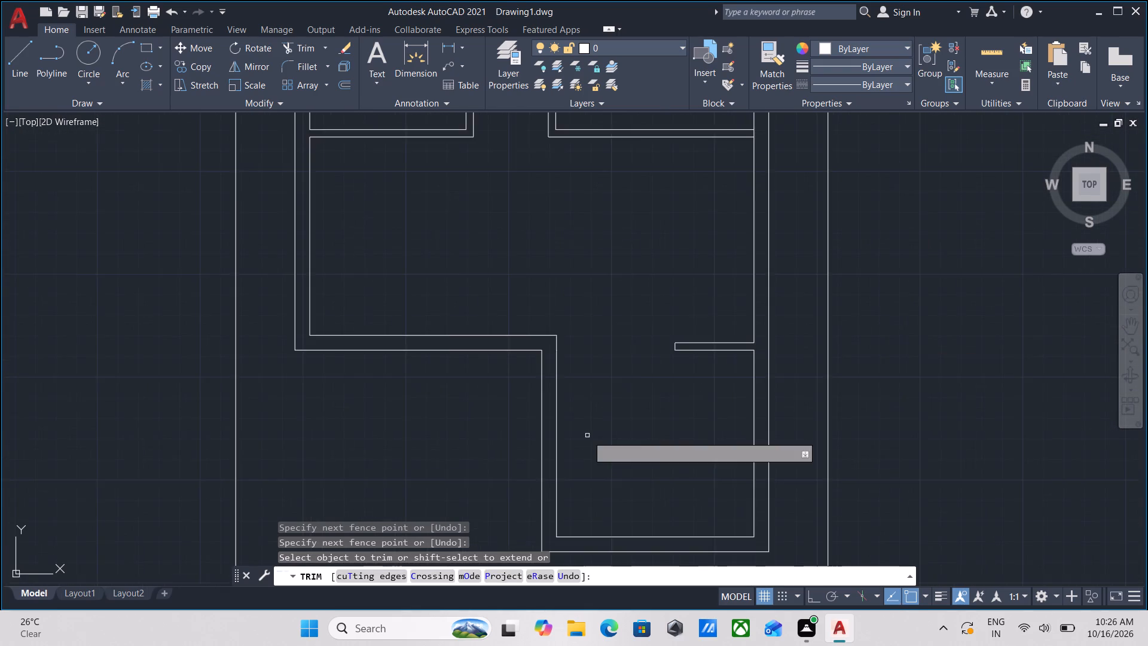
{"action": "scroll", "coordinate": [587, 435], "scroll_direction": "down", "scroll_amount": 1}
{"action": "middle_click_drag", "start_coordinate": [587, 435], "coordinate": [593, 412]}
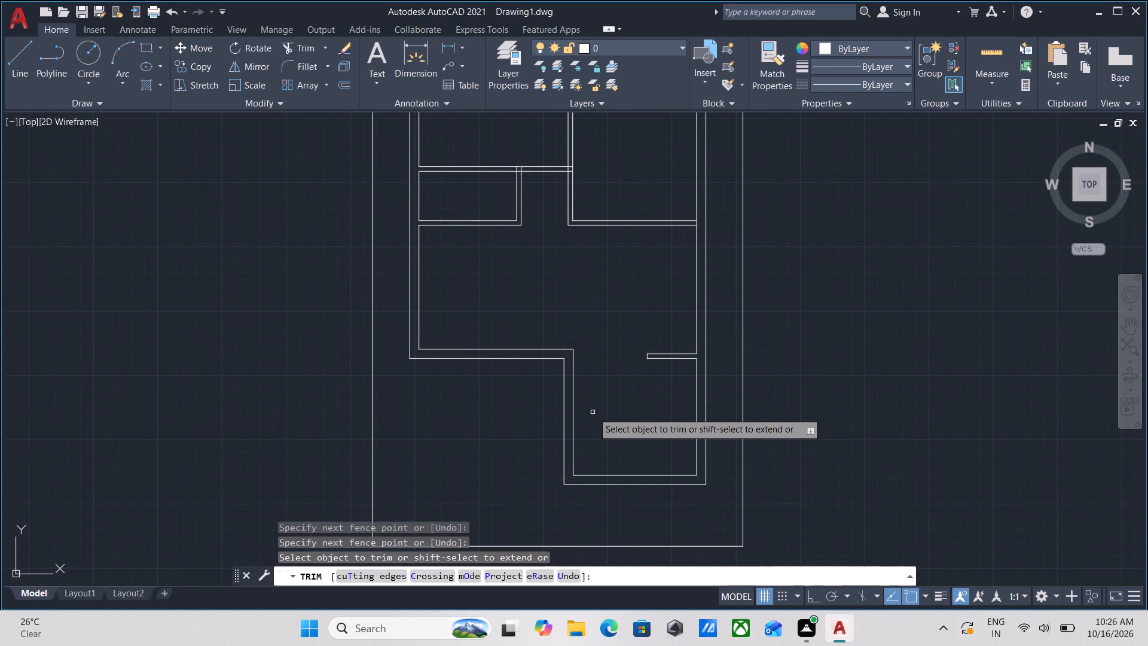
{"action": "key", "text": "Escape"}
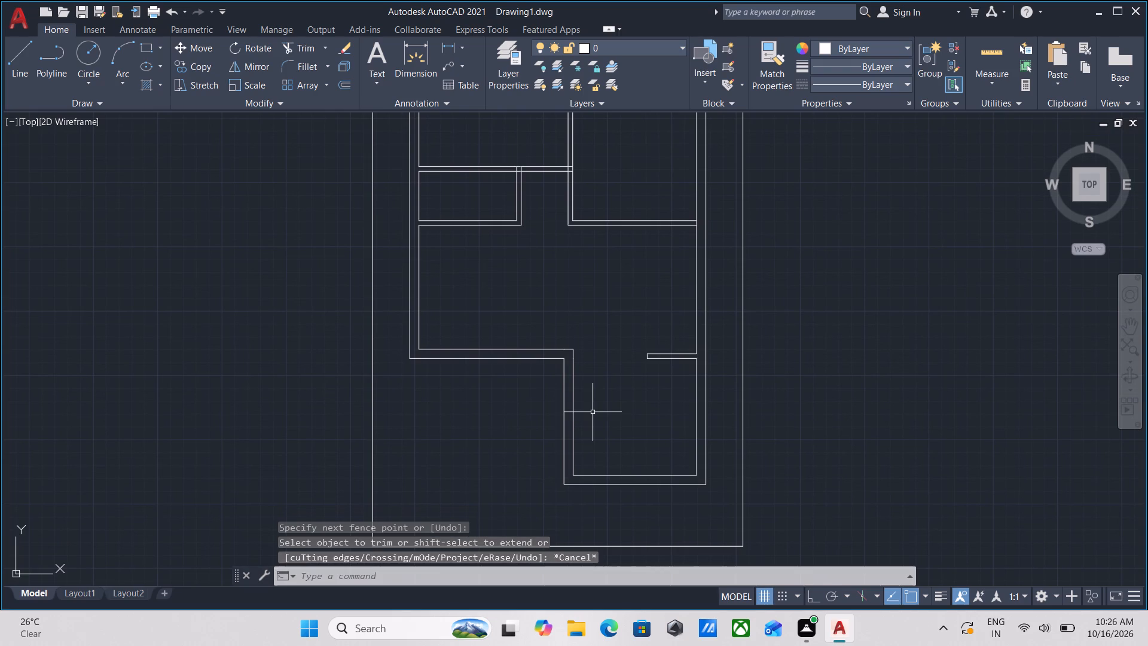
Measure the lower-right room's width and depth and the length of the short partition above it.
{"action": "key", "text": "m"}
{"action": "type", "text": "ea"}
{"action": "key", "text": "Return"}
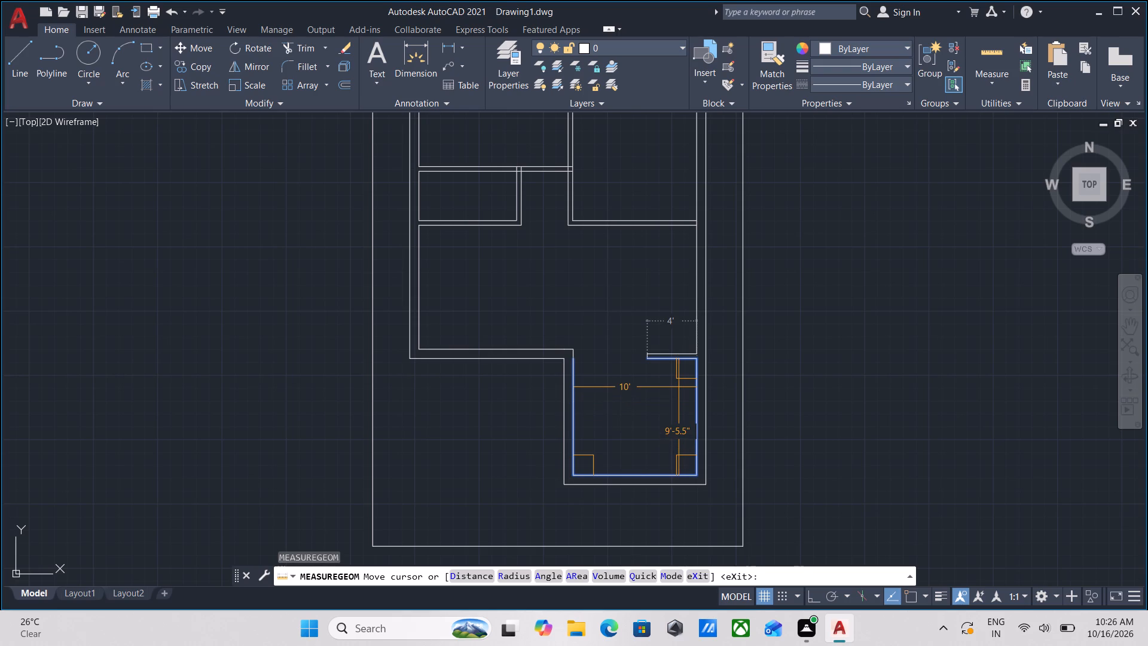
{"action": "key", "text": "Escape"}
Trim the right outer wall's inner face where the upper-right room's bottom partition meets it.
{"action": "scroll", "coordinate": [701, 360], "scroll_direction": "up", "scroll_amount": 5}
{"action": "middle_click_drag", "start_coordinate": [701, 360], "coordinate": [702, 384]}
{"action": "scroll", "coordinate": [701, 369], "scroll_direction": "down", "scroll_amount": 1}
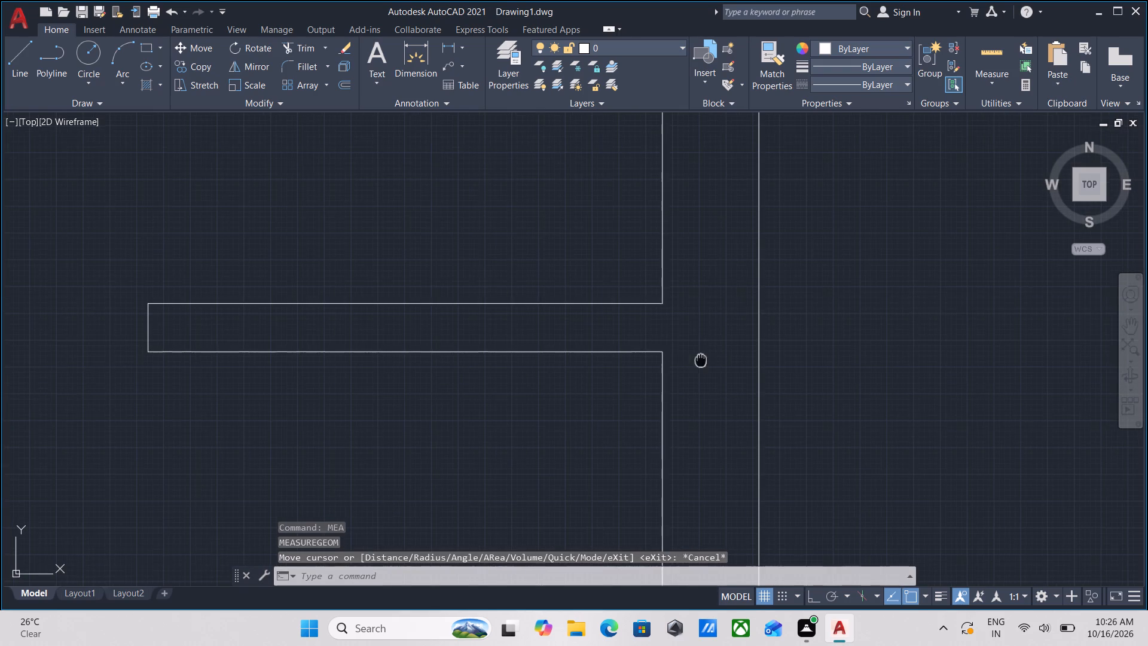
{"action": "middle_click_drag", "start_coordinate": [702, 384], "coordinate": [702, 392]}
{"action": "scroll", "coordinate": [702, 384], "scroll_direction": "down", "scroll_amount": 3}
{"action": "middle_click_drag", "start_coordinate": [653, 427], "coordinate": [661, 422]}
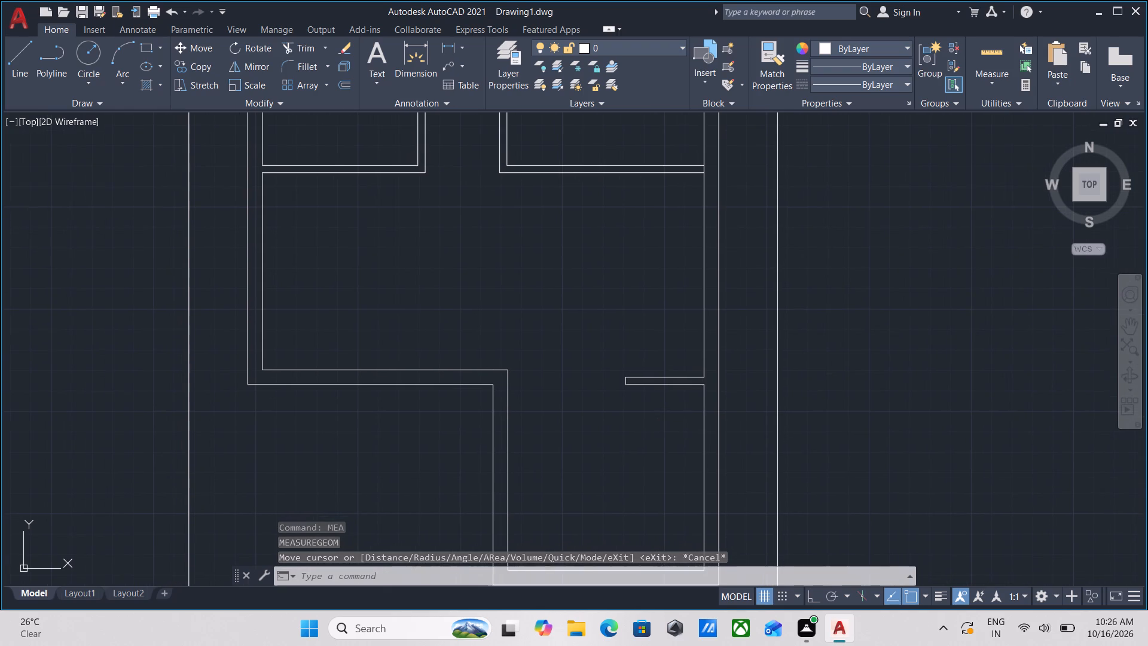
{"action": "middle_click_drag", "start_coordinate": [661, 422], "coordinate": [658, 497]}
{"action": "middle_click_drag", "start_coordinate": [646, 364], "coordinate": [640, 427]}
{"action": "scroll", "coordinate": [646, 364], "scroll_direction": "down", "scroll_amount": 1}
{"action": "scroll", "coordinate": [675, 381], "scroll_direction": "up", "scroll_amount": 3}
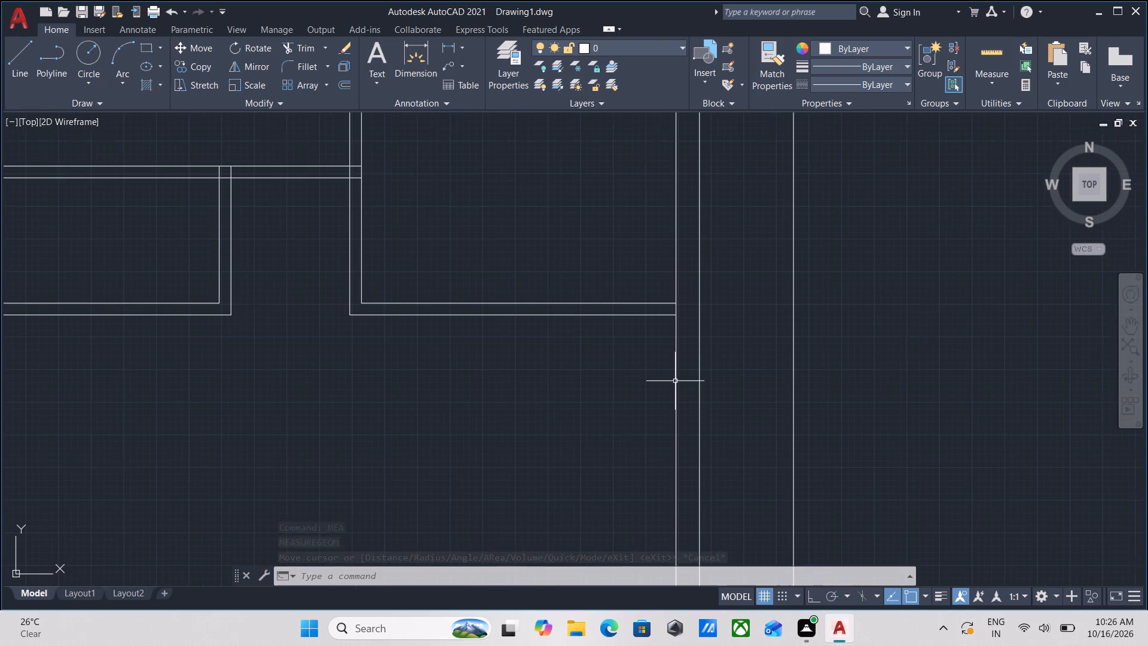
{"action": "type", "text": "tr"}
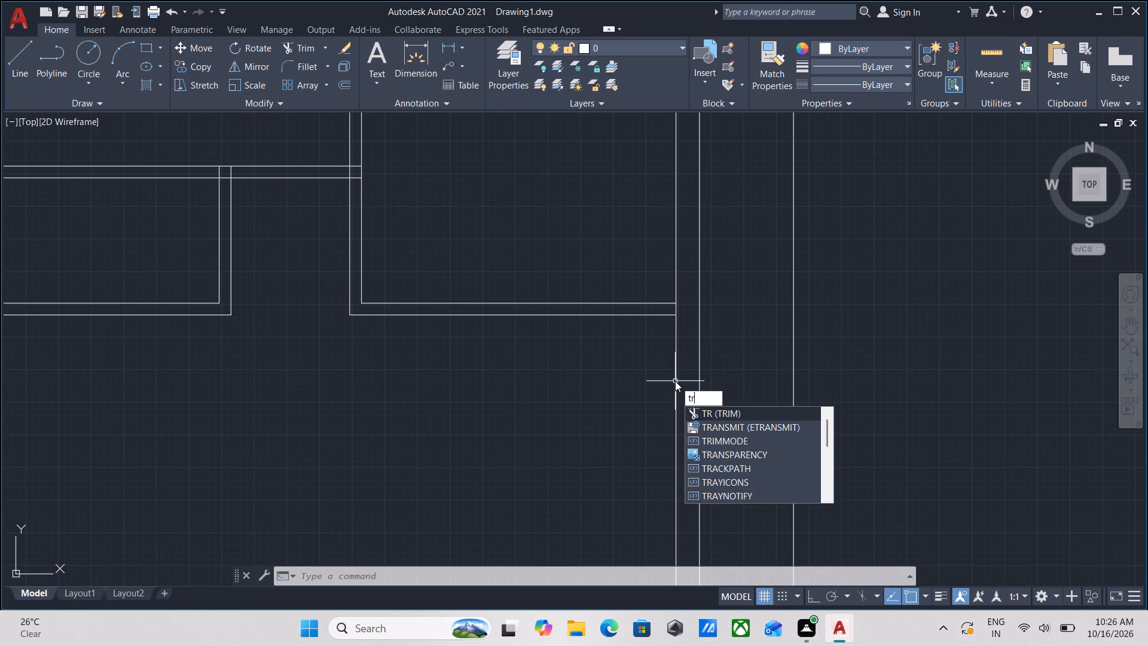
{"action": "key", "text": "Return"}
{"action": "scroll", "coordinate": [664, 316], "scroll_direction": "up", "scroll_amount": 3}
{"action": "left_click", "coordinate": [720, 285]}
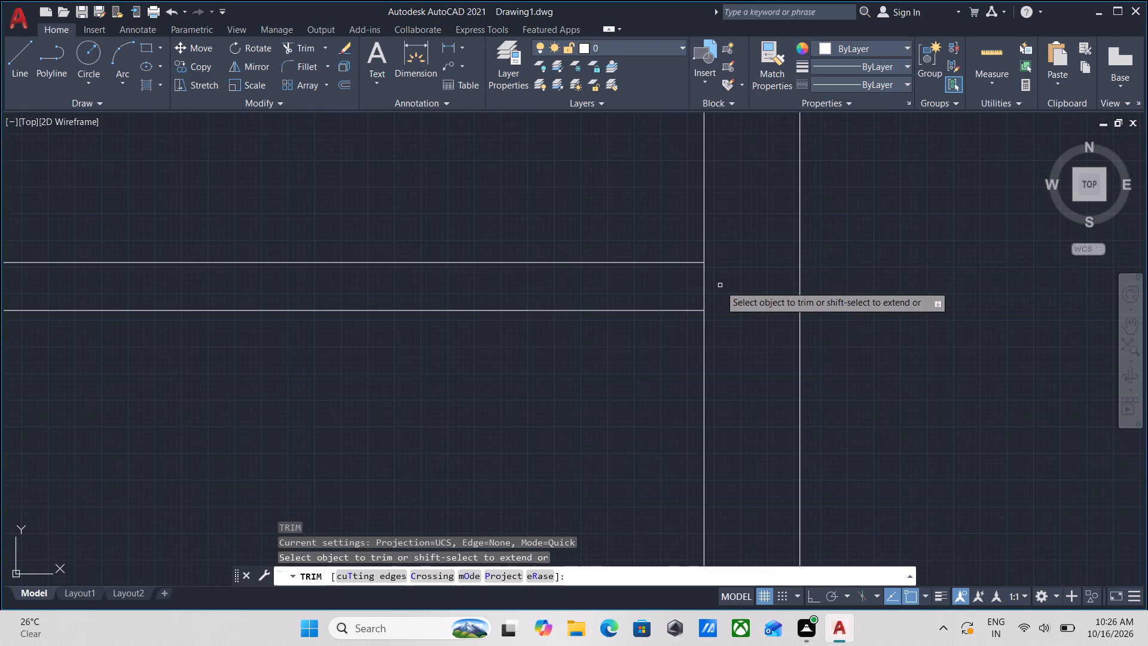
{"action": "left_click", "coordinate": [668, 285]}
{"action": "scroll", "coordinate": [671, 285], "scroll_direction": "down", "scroll_amount": 2}
{"action": "key", "text": "Escape"}
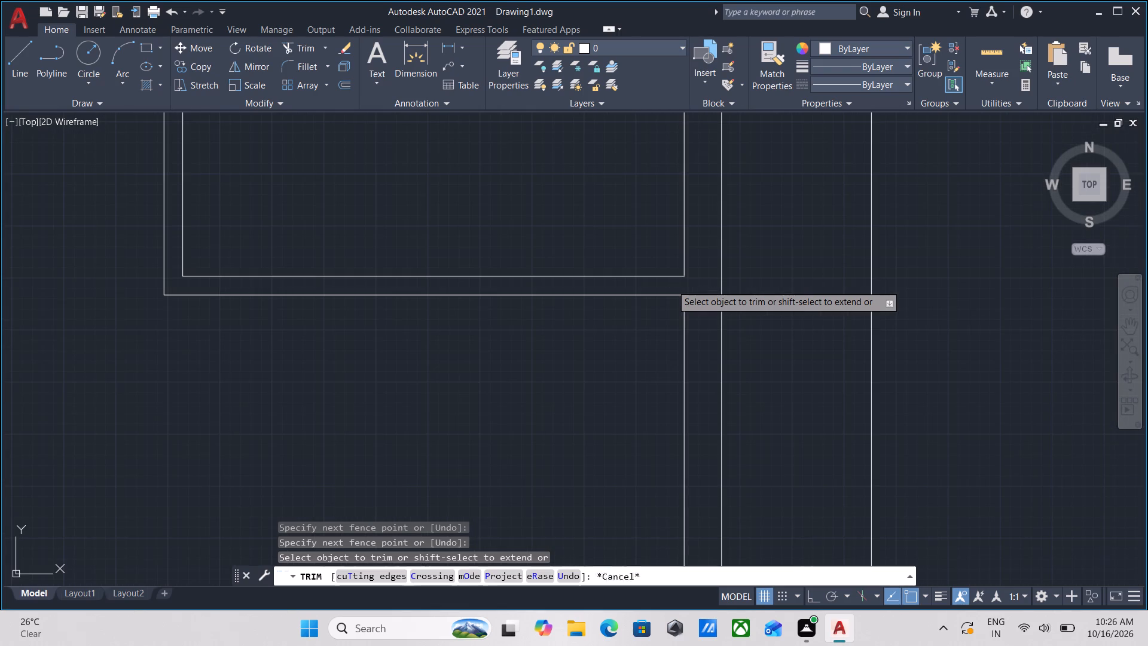
Measure the width and depth of the central hall below the small left room.
{"action": "scroll", "coordinate": [671, 286], "scroll_direction": "down", "scroll_amount": 4}
{"action": "scroll", "coordinate": [594, 378], "scroll_direction": "down", "scroll_amount": 1}
{"action": "middle_click_drag", "start_coordinate": [594, 378], "coordinate": [636, 382]}
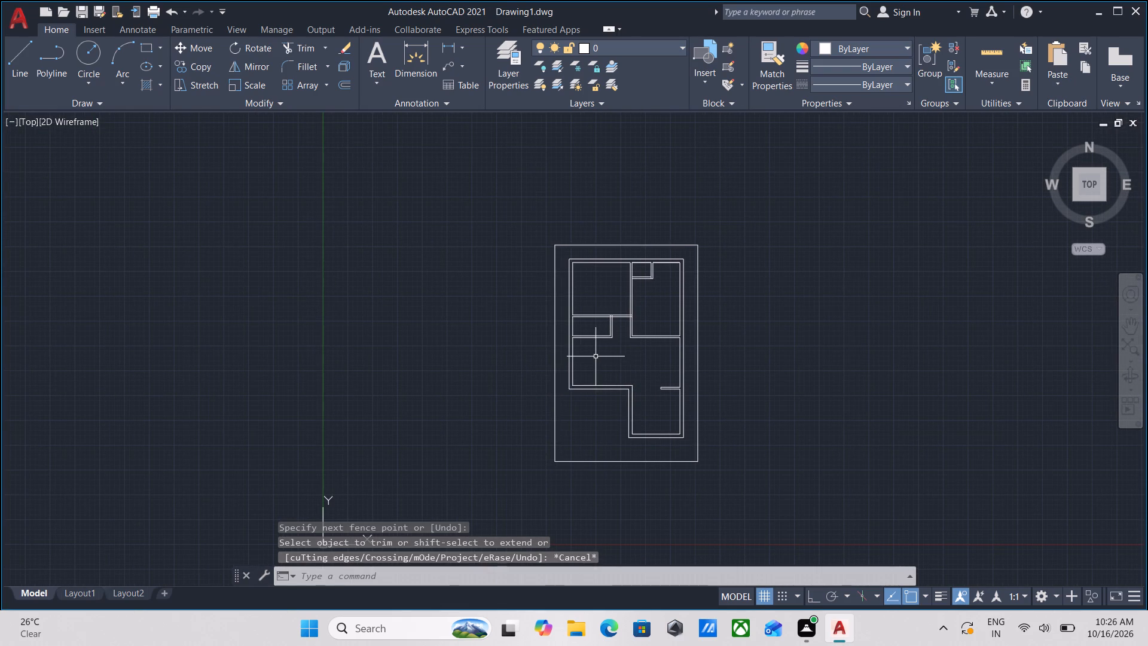
{"action": "scroll", "coordinate": [571, 338], "scroll_direction": "up", "scroll_amount": 1}
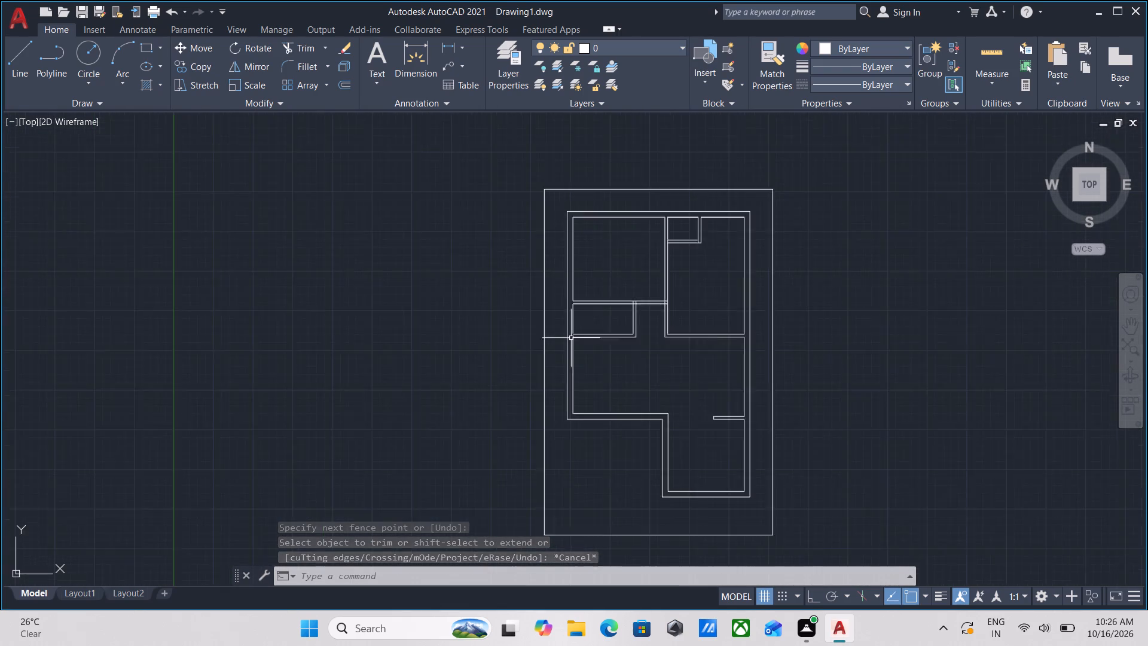
{"action": "scroll", "coordinate": [571, 338], "scroll_direction": "up", "scroll_amount": 2}
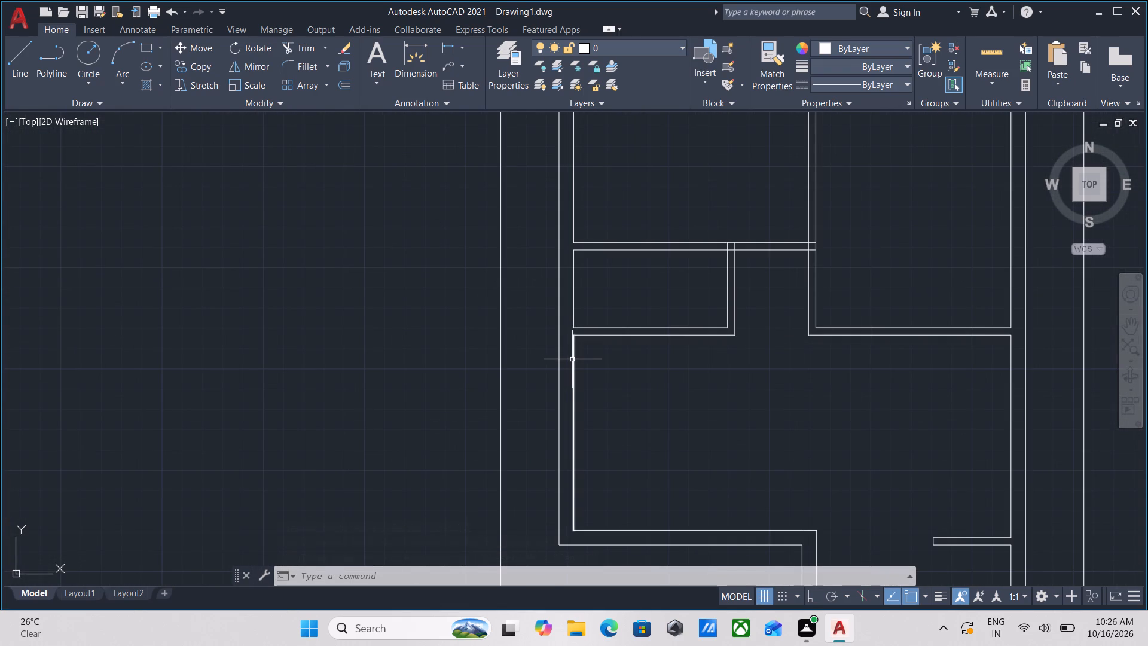
{"action": "middle_click_drag", "start_coordinate": [603, 385], "coordinate": [610, 415]}
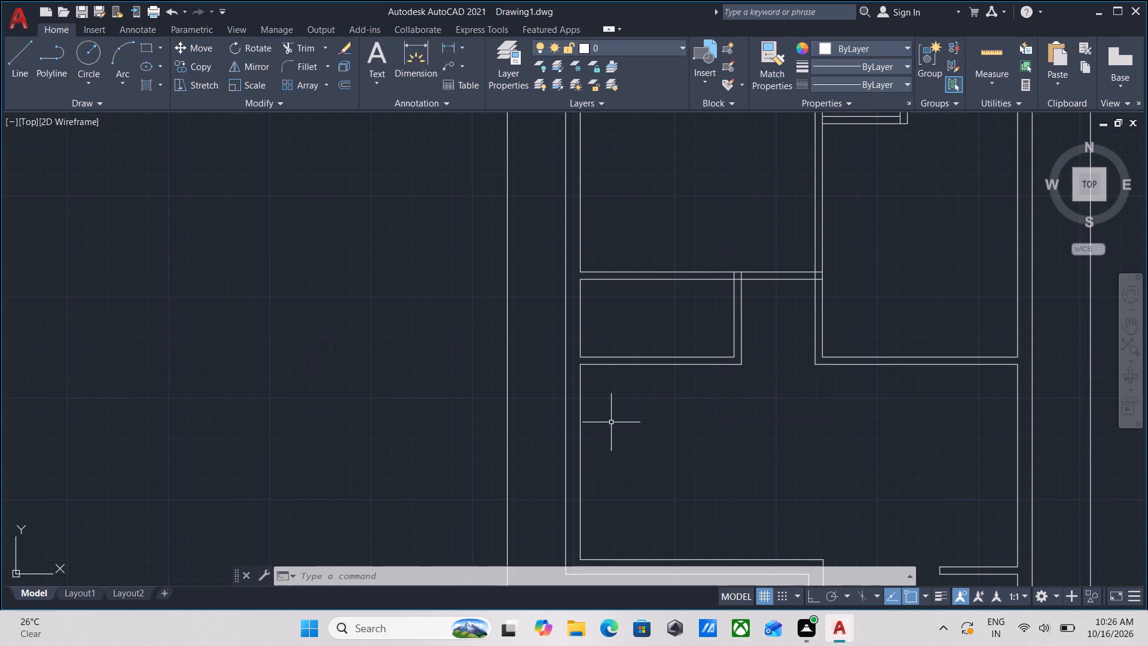
{"action": "scroll", "coordinate": [695, 461], "scroll_direction": "down", "scroll_amount": 1}
{"action": "middle_click_drag", "start_coordinate": [695, 461], "coordinate": [680, 397]}
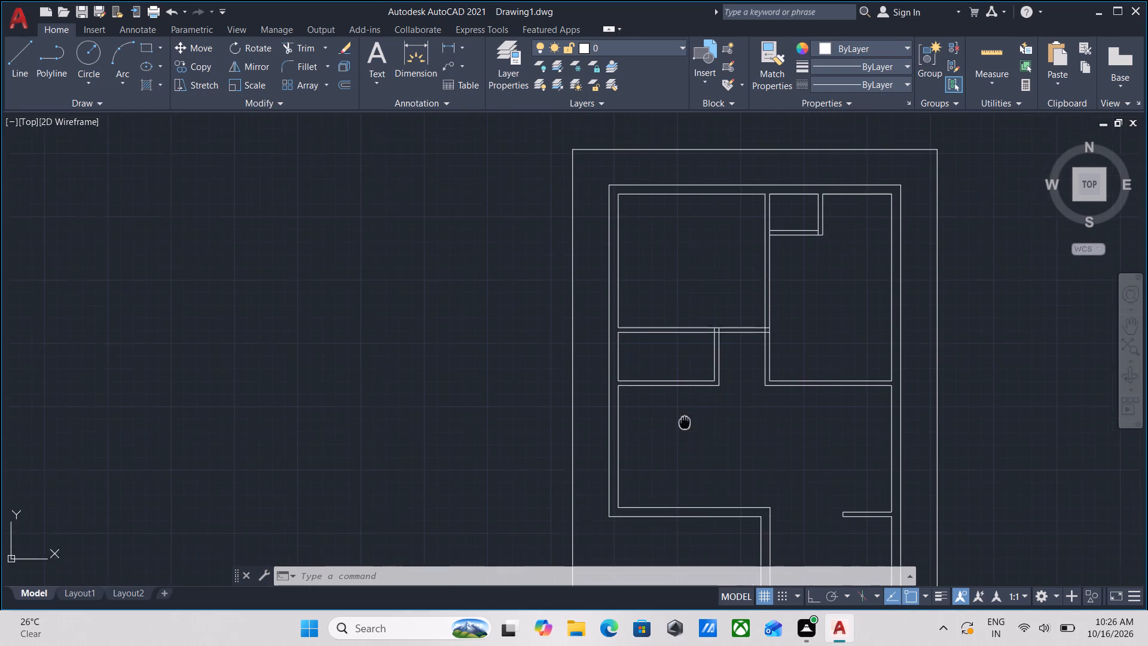
{"action": "middle_click_drag", "start_coordinate": [680, 397], "coordinate": [680, 395]}
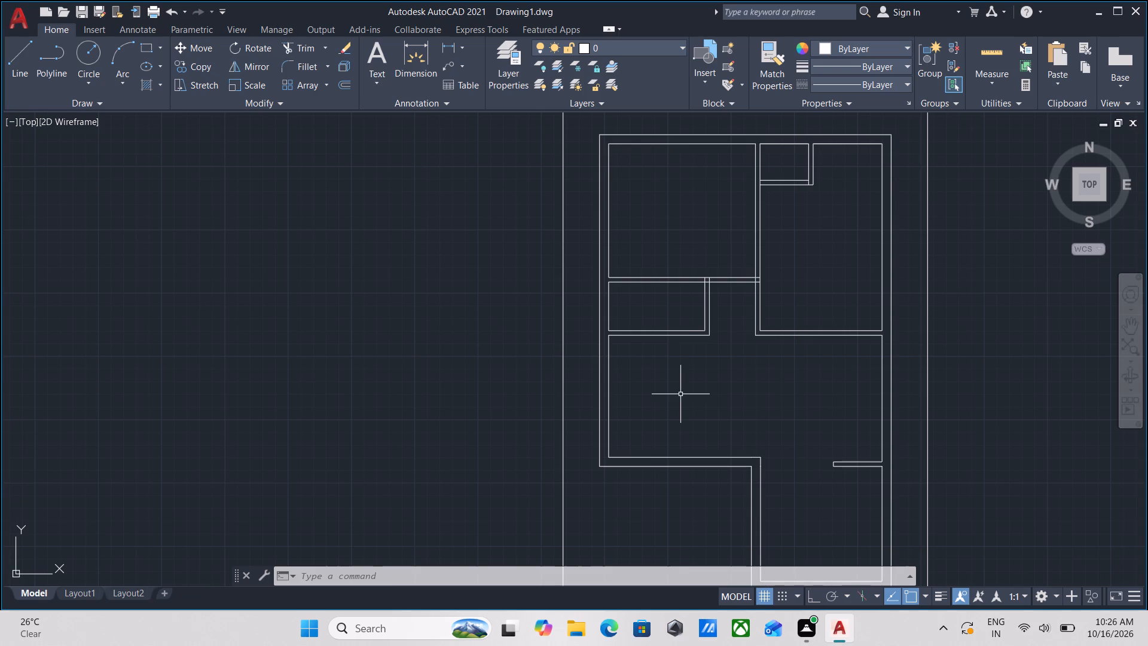
{"action": "type", "text": "mea"}
{"action": "key", "text": "Return"}
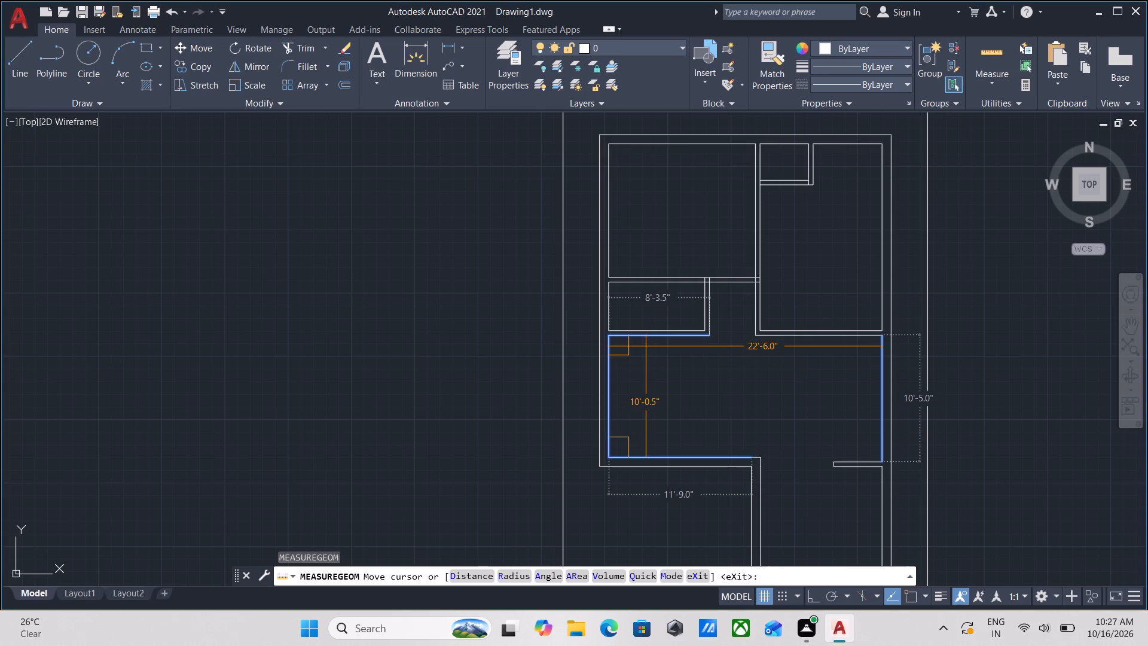
{"action": "key", "text": "Escape"}
Trim both partition faces between the small left room and the central vertical partition, including the stubs inside that partition.
{"action": "scroll", "coordinate": [761, 284], "scroll_direction": "up", "scroll_amount": 2}
{"action": "middle_click_drag", "start_coordinate": [653, 303], "coordinate": [658, 352]}
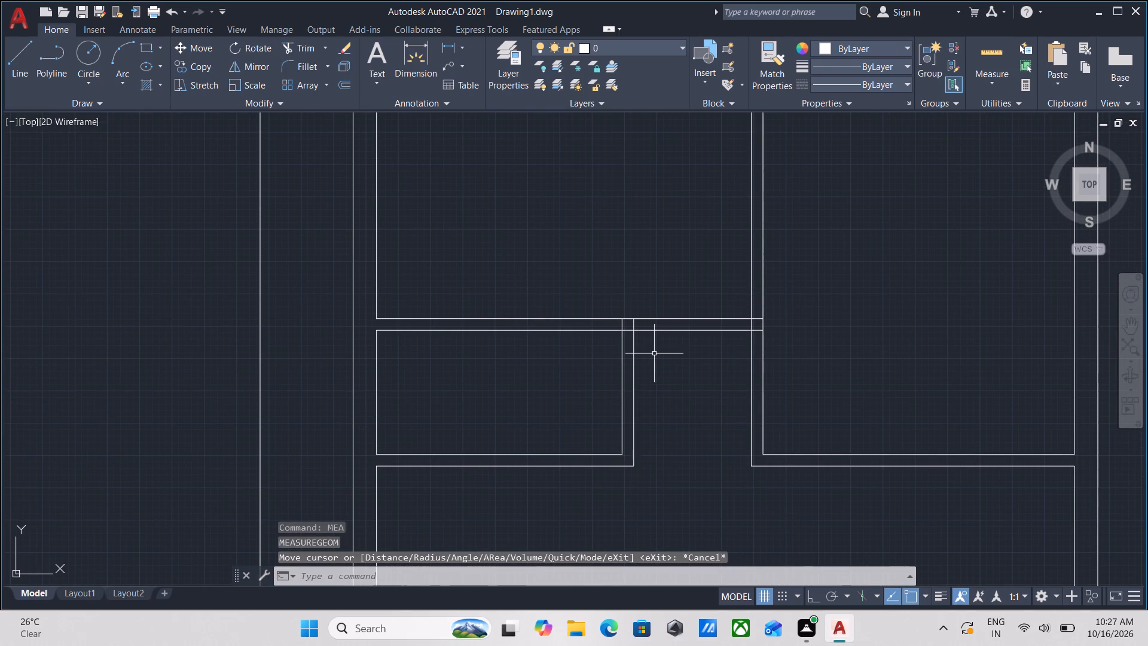
{"action": "type", "text": "tr"}
{"action": "key", "text": "Return"}
{"action": "left_click", "coordinate": [654, 354]}
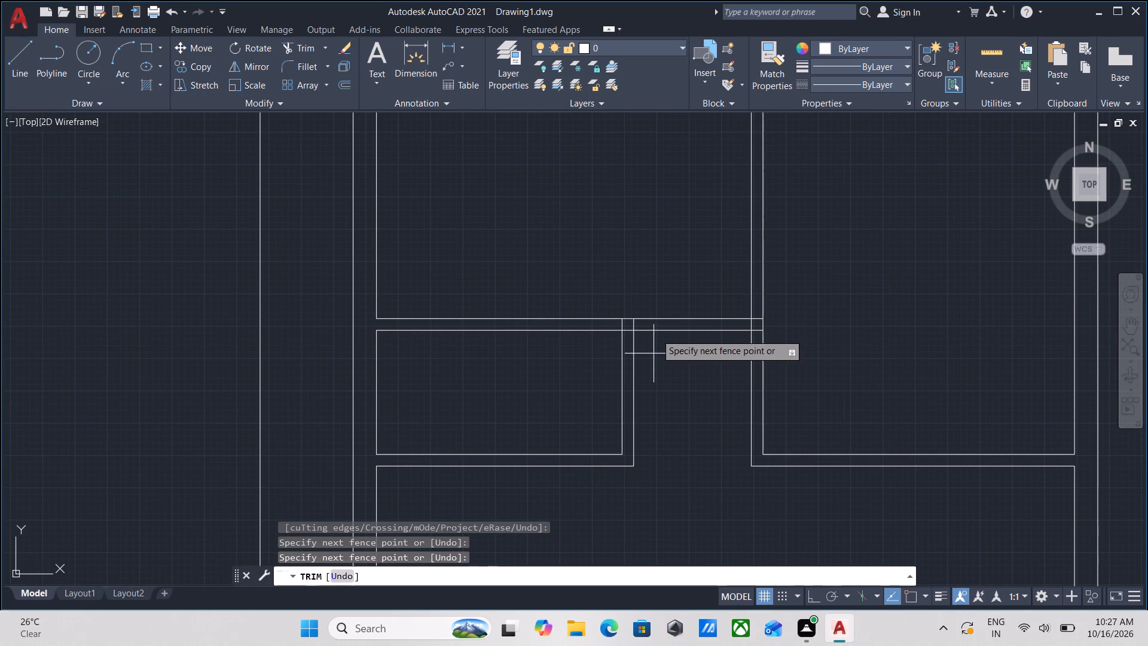
{"action": "left_click", "coordinate": [651, 285]}
{"action": "scroll", "coordinate": [757, 326], "scroll_direction": "up", "scroll_amount": 3}
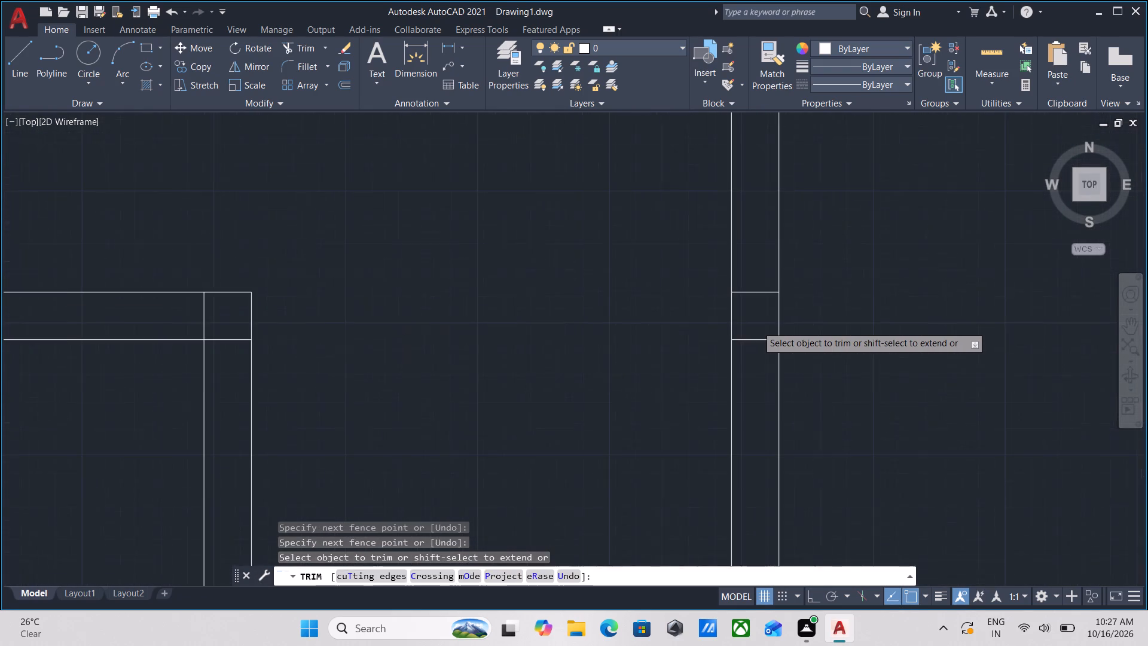
{"action": "left_click", "coordinate": [757, 354]}
{"action": "left_click", "coordinate": [759, 248]}
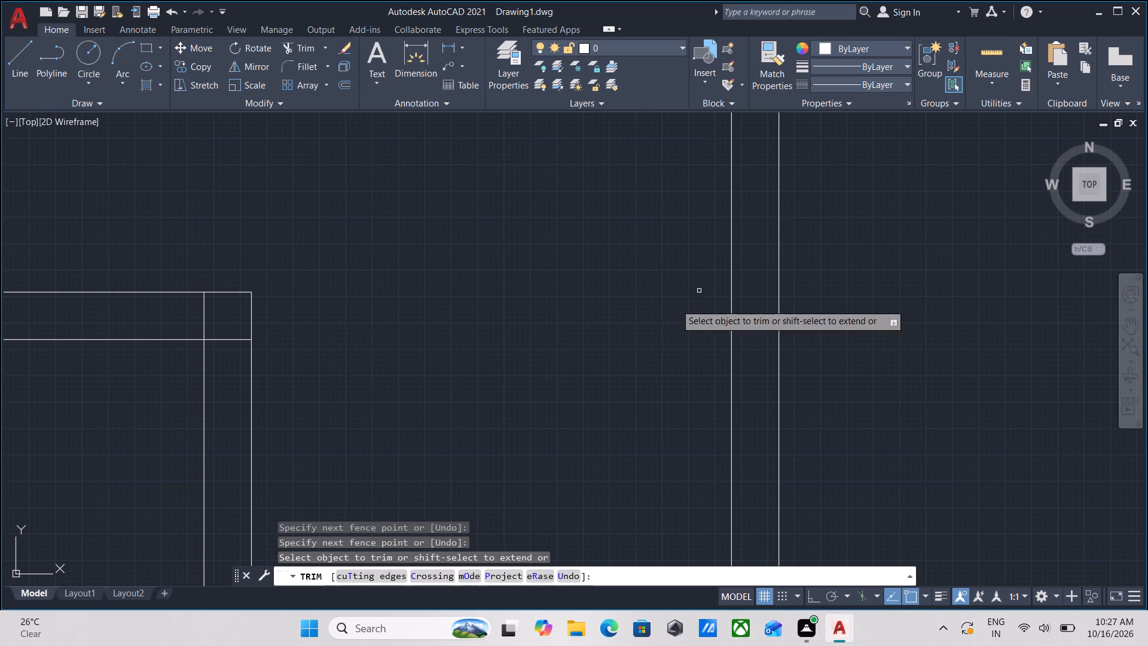
Trim the lines crossing inside the small left room's upper-right corner so its two partitions join cleanly.
{"action": "scroll", "coordinate": [462, 382], "scroll_direction": "down", "scroll_amount": 2}
{"action": "middle_click_drag", "start_coordinate": [462, 382], "coordinate": [581, 303]}
{"action": "scroll", "coordinate": [440, 282], "scroll_direction": "up", "scroll_amount": 2}
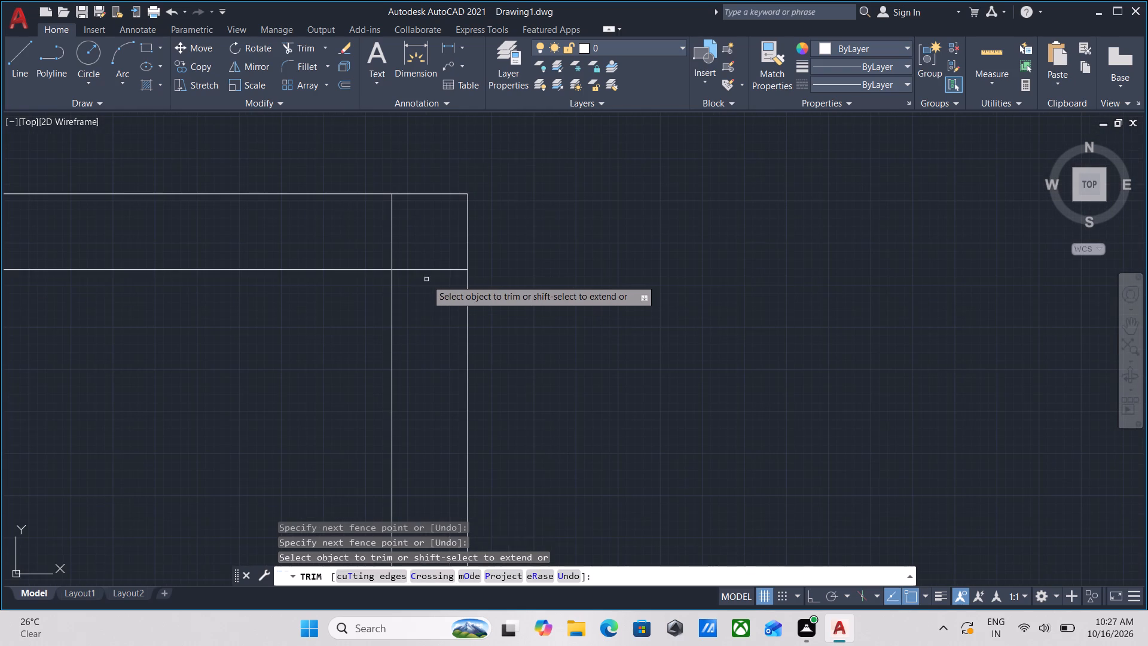
{"action": "left_click", "coordinate": [426, 279]}
{"action": "left_click", "coordinate": [433, 237]}
{"action": "left_click", "coordinate": [428, 237]}
{"action": "left_click", "coordinate": [319, 240]}
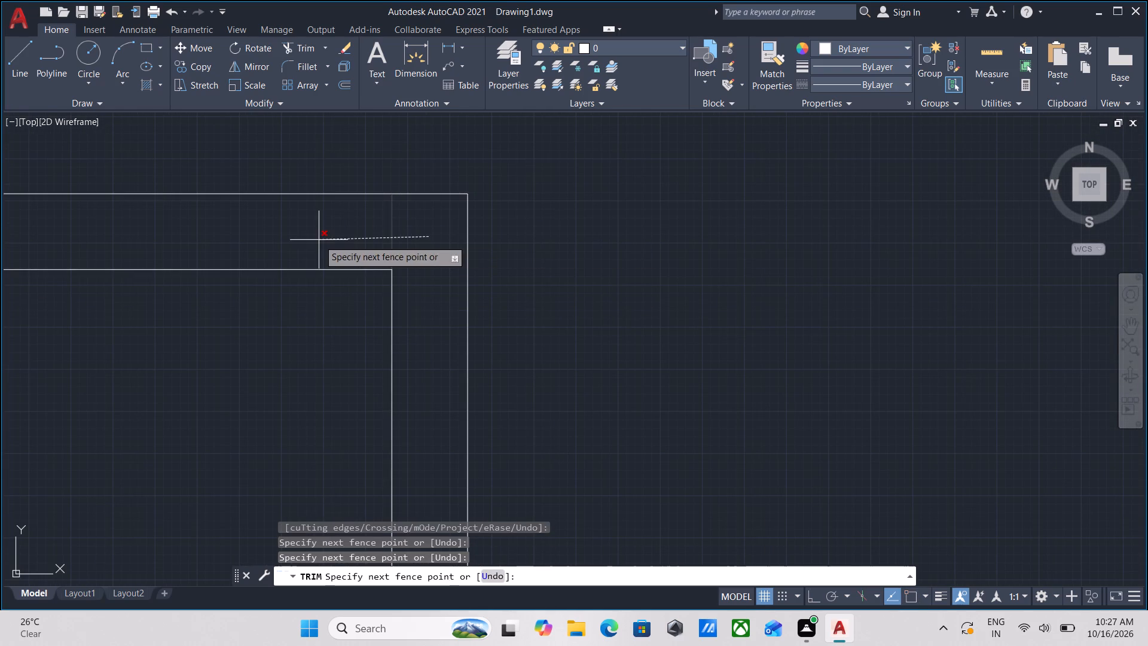
{"action": "scroll", "coordinate": [631, 355], "scroll_direction": "down", "scroll_amount": 6}
{"action": "middle_click_drag", "start_coordinate": [662, 389], "coordinate": [660, 315]}
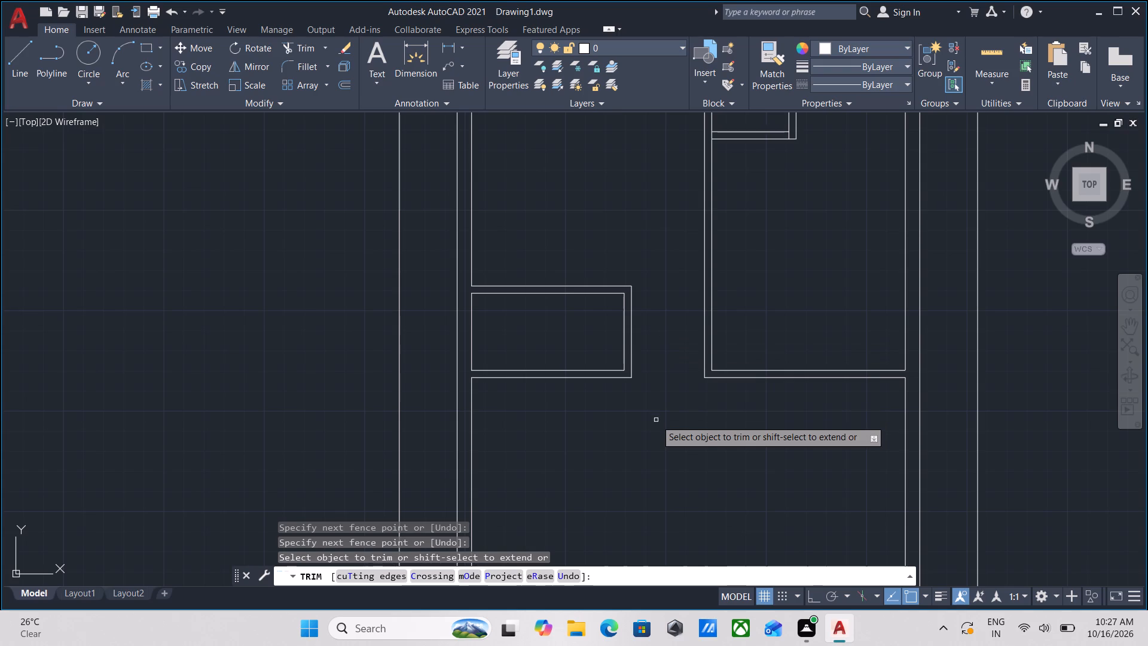
{"action": "middle_click_drag", "start_coordinate": [656, 420], "coordinate": [657, 362]}
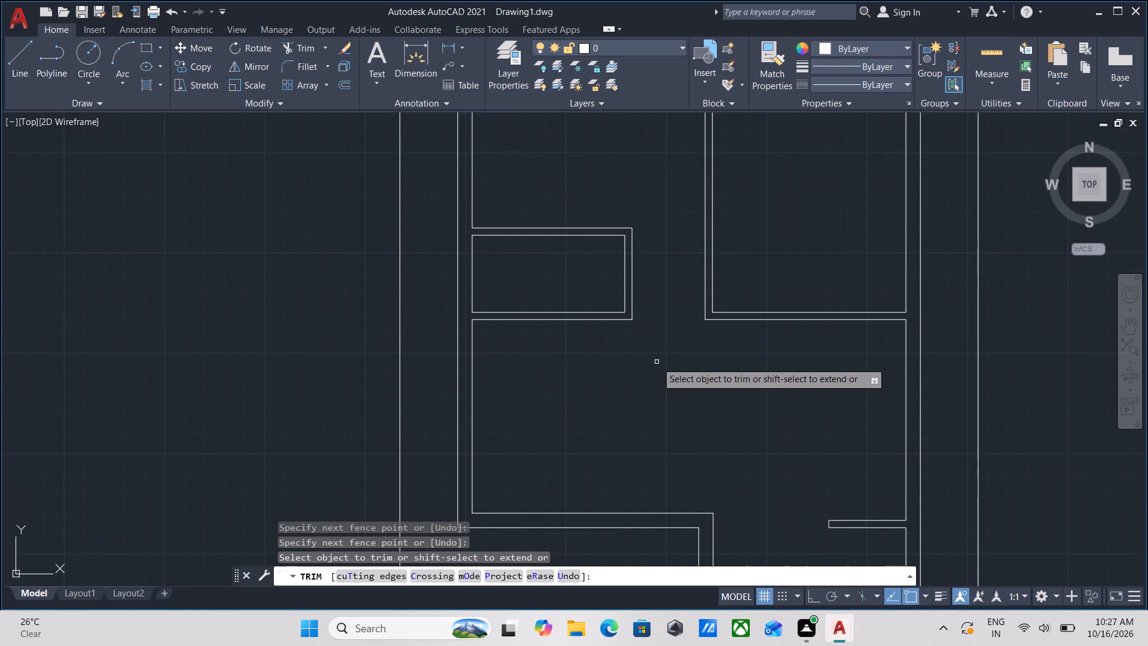
{"action": "key", "text": "Escape"}
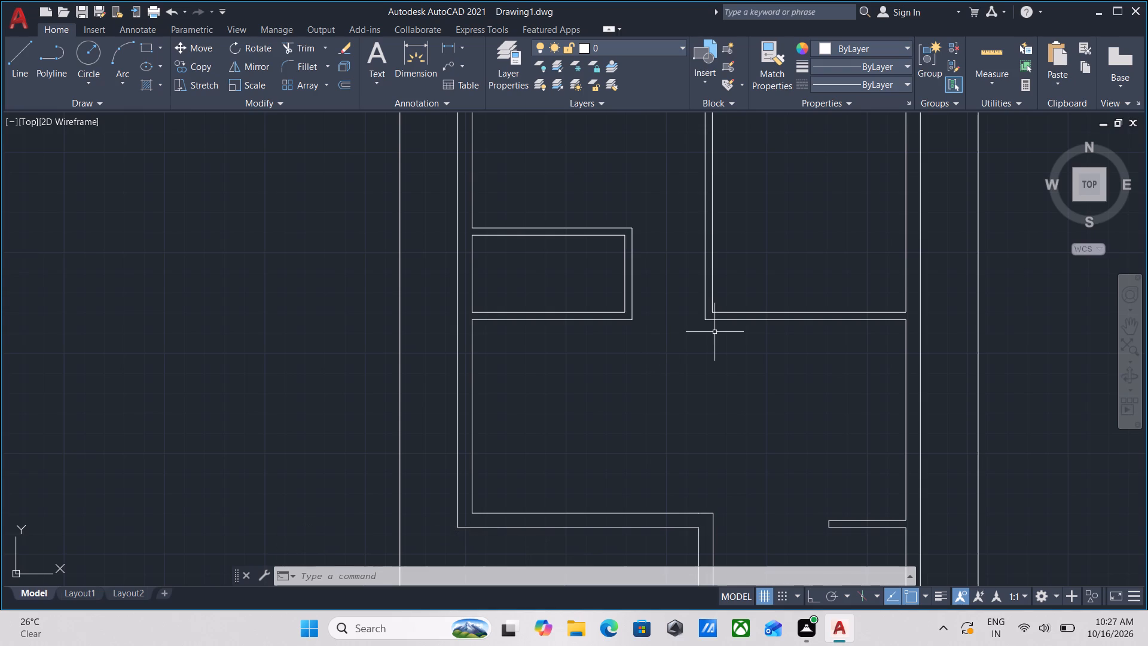
Measure the central hall again, between its side walls and along the upper-right room's bottom partition.
{"action": "scroll", "coordinate": [817, 359], "scroll_direction": "up", "scroll_amount": 1}
{"action": "scroll", "coordinate": [819, 379], "scroll_direction": "down", "scroll_amount": 1}
{"action": "middle_click_drag", "start_coordinate": [807, 371], "coordinate": [775, 348]}
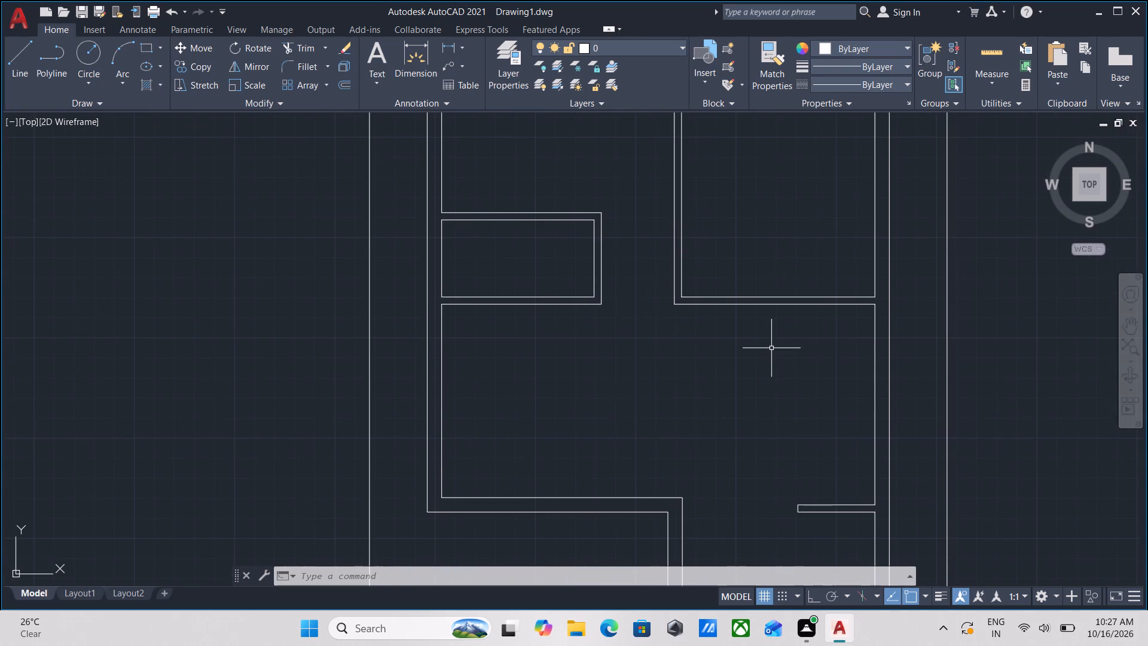
{"action": "type", "text": "mea"}
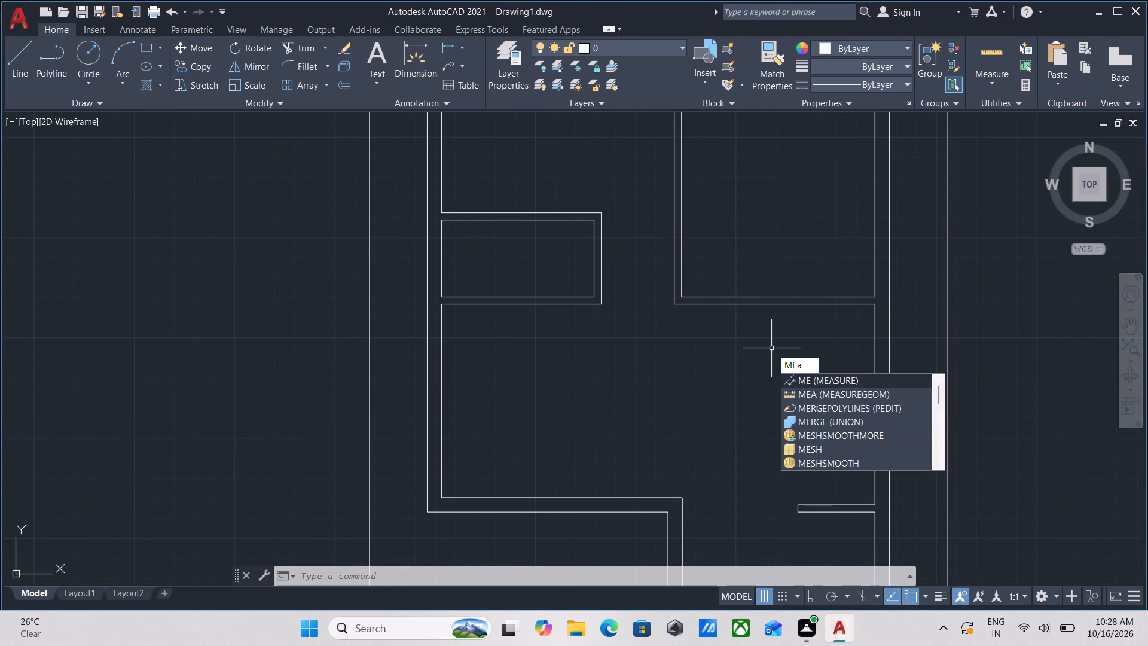
{"action": "key", "text": "Return"}
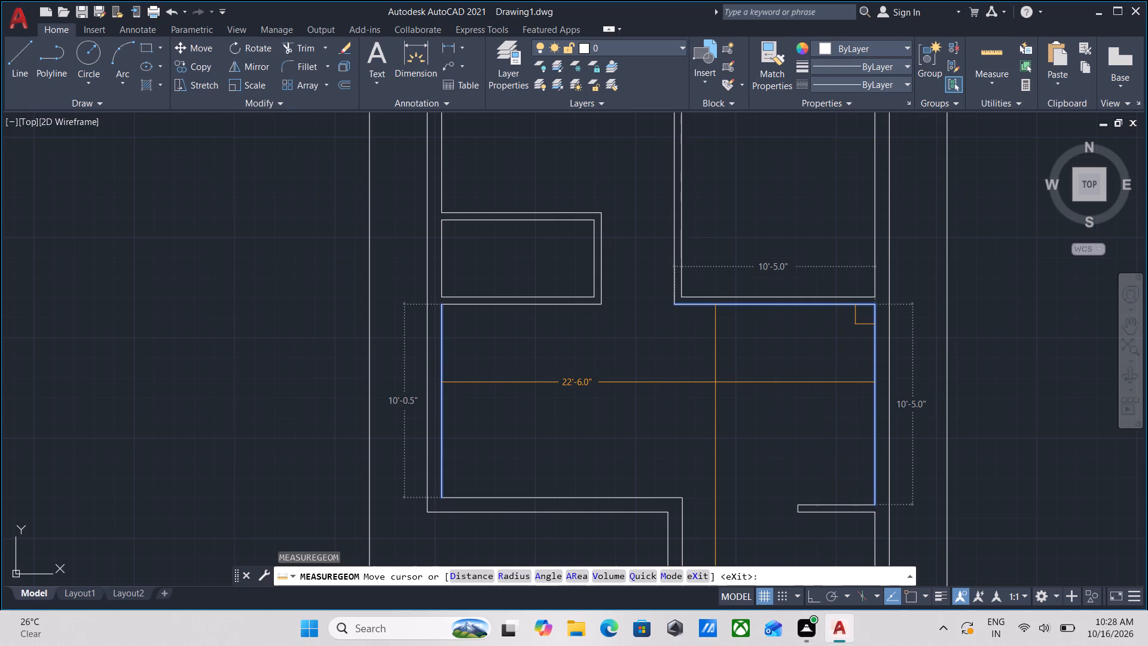
{"action": "key", "text": "Escape"}
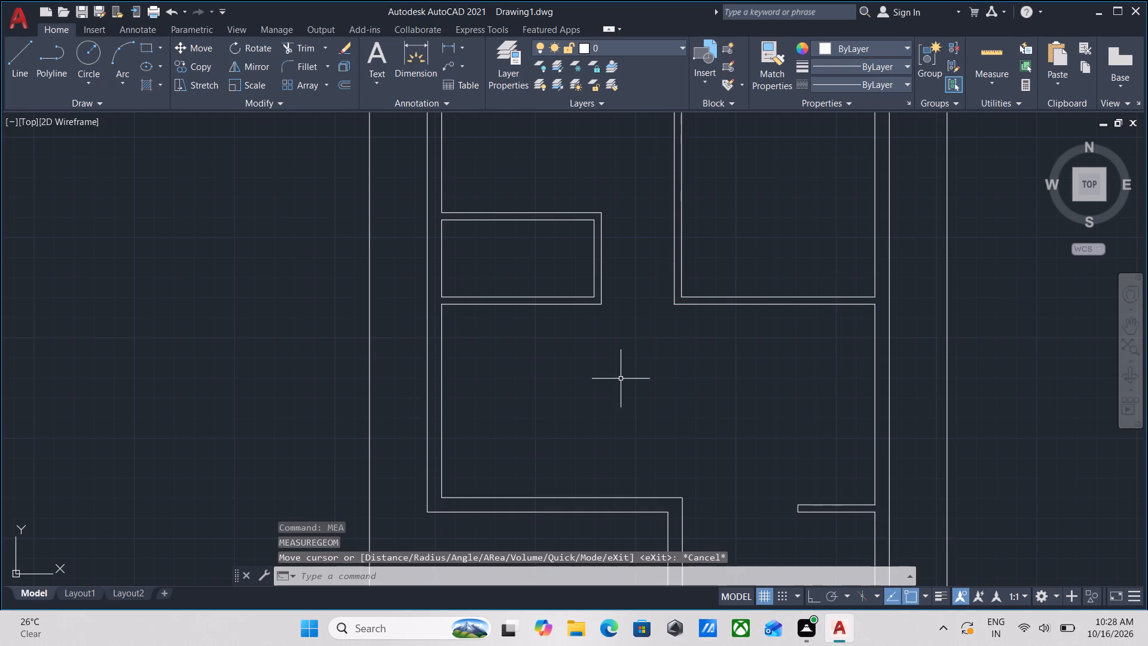
Draw a vertical line about 6.5 feet long down into the central hall from the upper-right room's lower-left corner.
{"action": "key", "text": "l"}
{"action": "key", "text": "Return"}
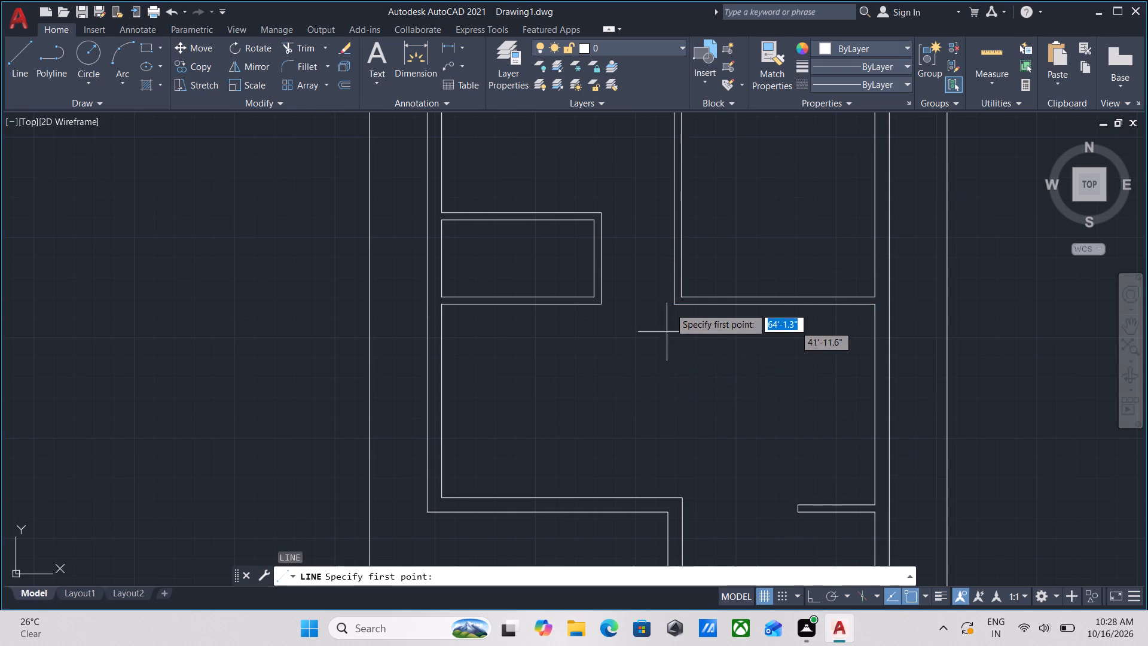
{"action": "scroll", "coordinate": [670, 301], "scroll_direction": "up", "scroll_amount": 2}
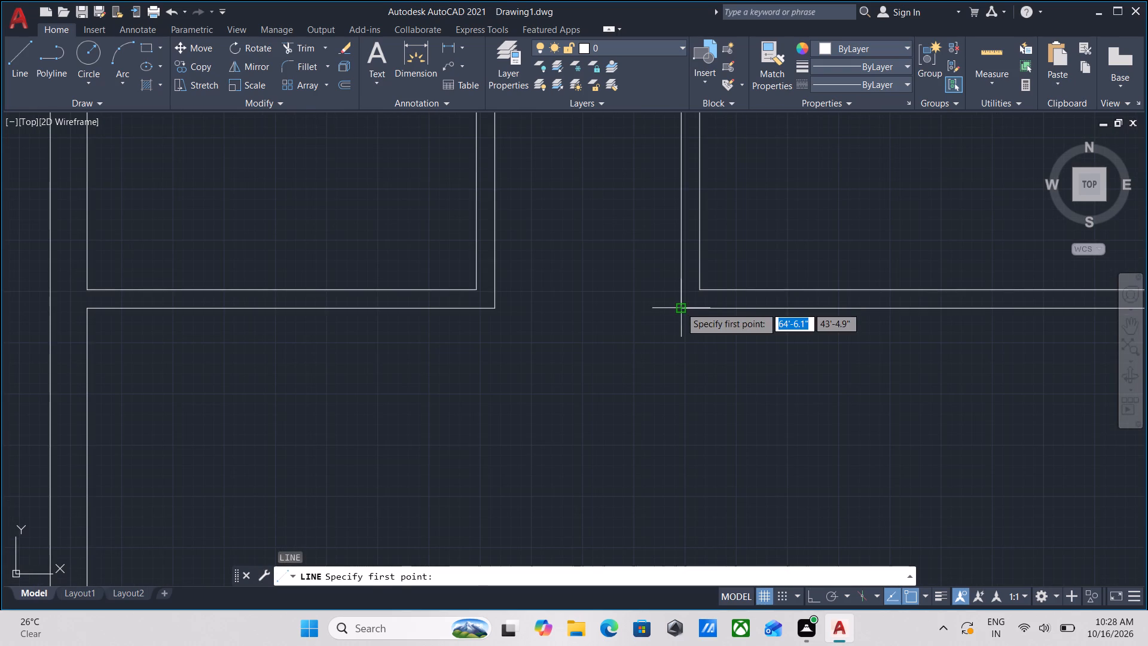
{"action": "left_click", "coordinate": [680, 307]}
{"action": "middle_click_drag", "start_coordinate": [705, 453], "coordinate": [679, 396]}
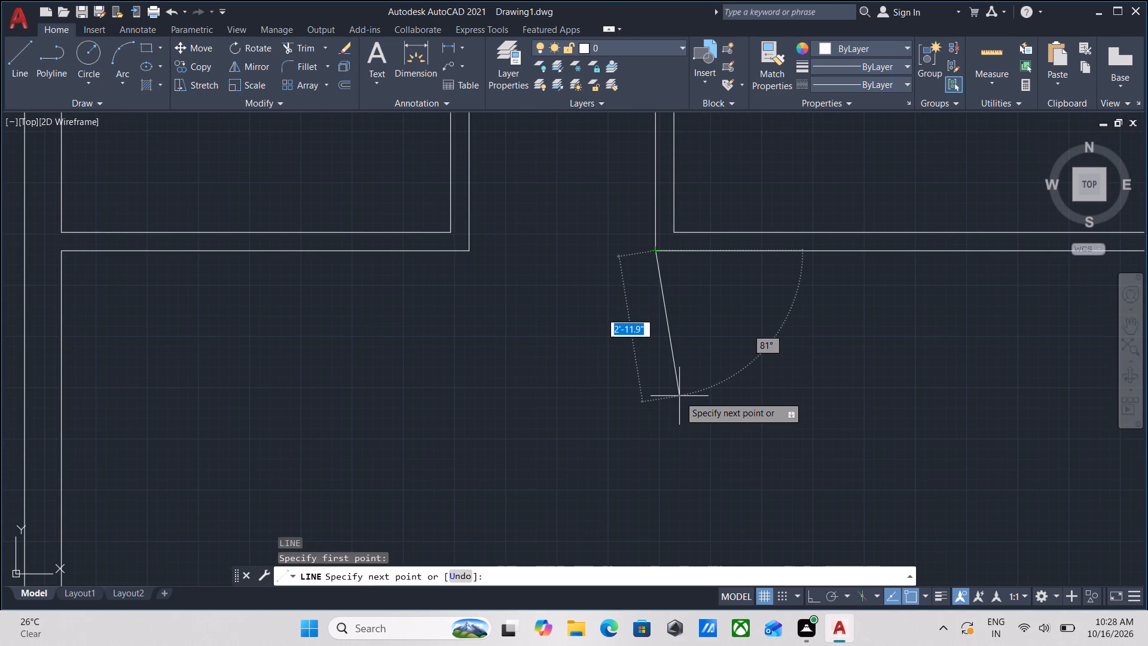
{"action": "key", "text": "F8"}
{"action": "scroll", "coordinate": [671, 445], "scroll_direction": "down", "scroll_amount": 1}
{"action": "middle_click_drag", "start_coordinate": [671, 445], "coordinate": [658, 357]}
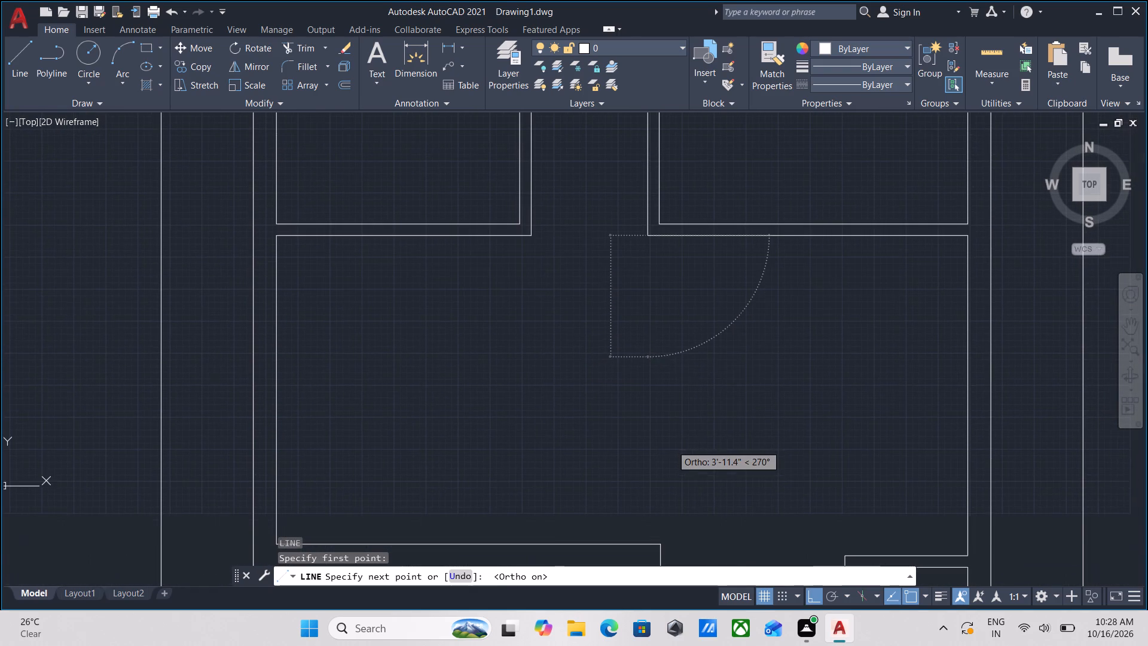
{"action": "middle_click_drag", "start_coordinate": [659, 383], "coordinate": [653, 298]}
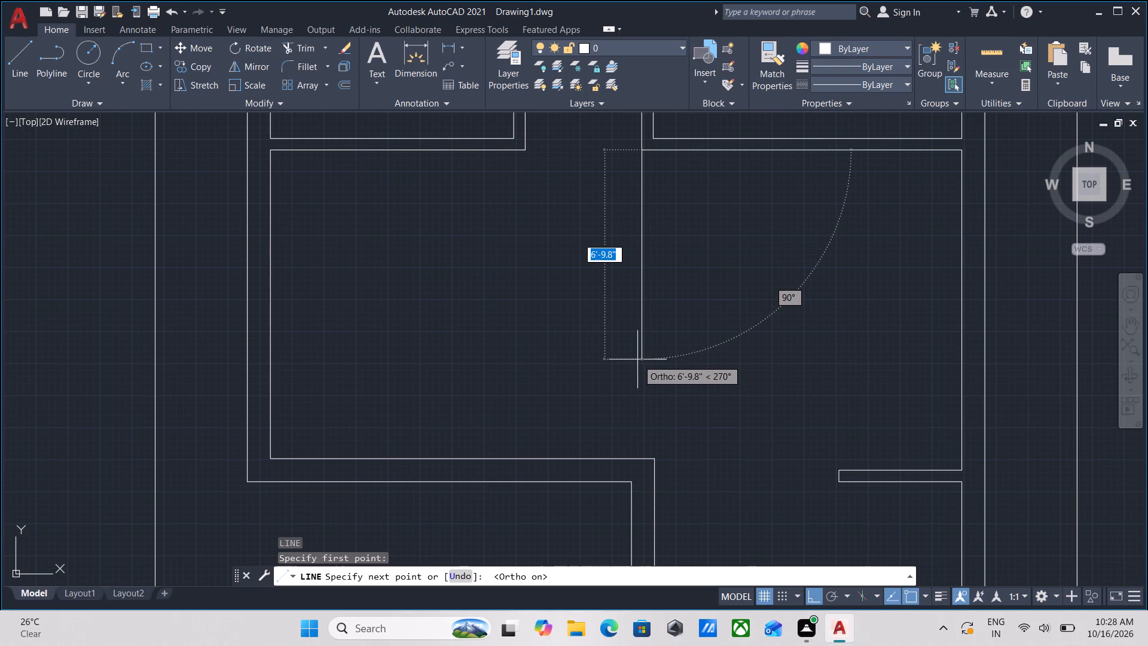
{"action": "left_click", "coordinate": [637, 351]}
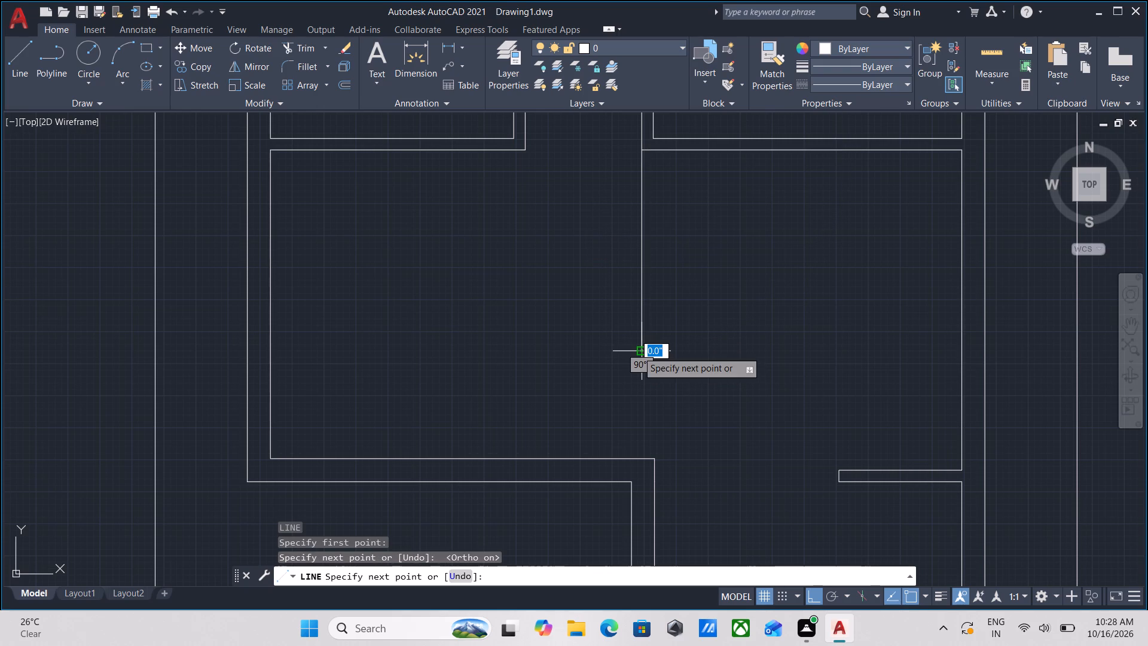
{"action": "key", "text": "Escape"}
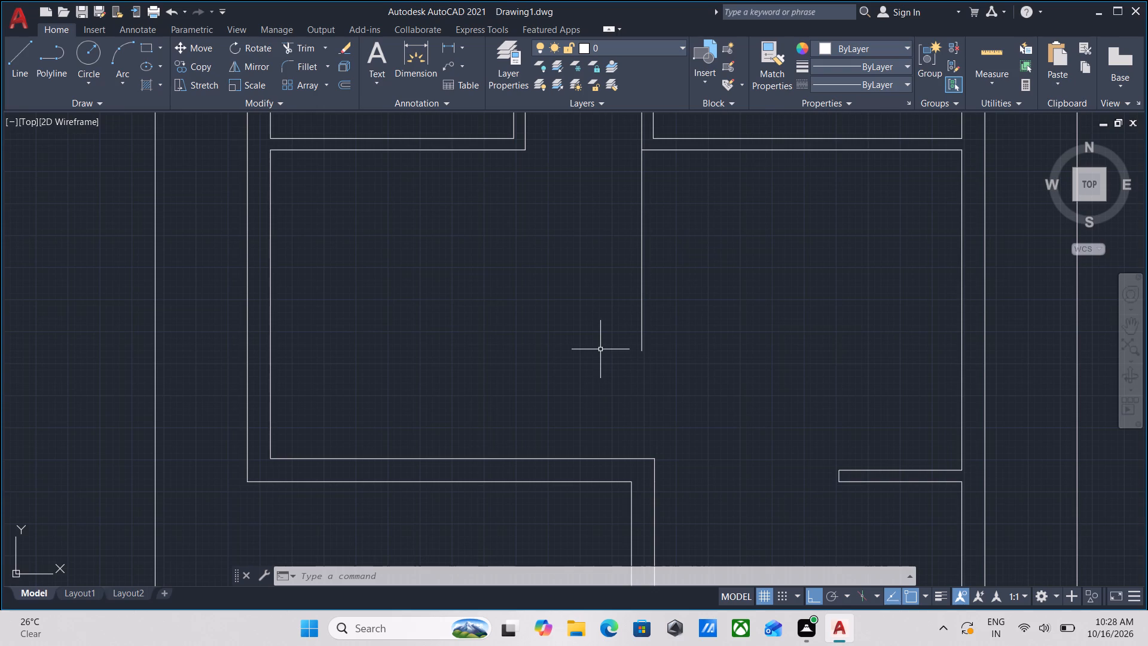
Measure the open area between the building's stepped lower-left walls and the plot boundary.
{"action": "scroll", "coordinate": [600, 350], "scroll_direction": "down", "scroll_amount": 3}
{"action": "middle_click_drag", "start_coordinate": [571, 345], "coordinate": [565, 304]}
{"action": "scroll", "coordinate": [557, 363], "scroll_direction": "up", "scroll_amount": 2}
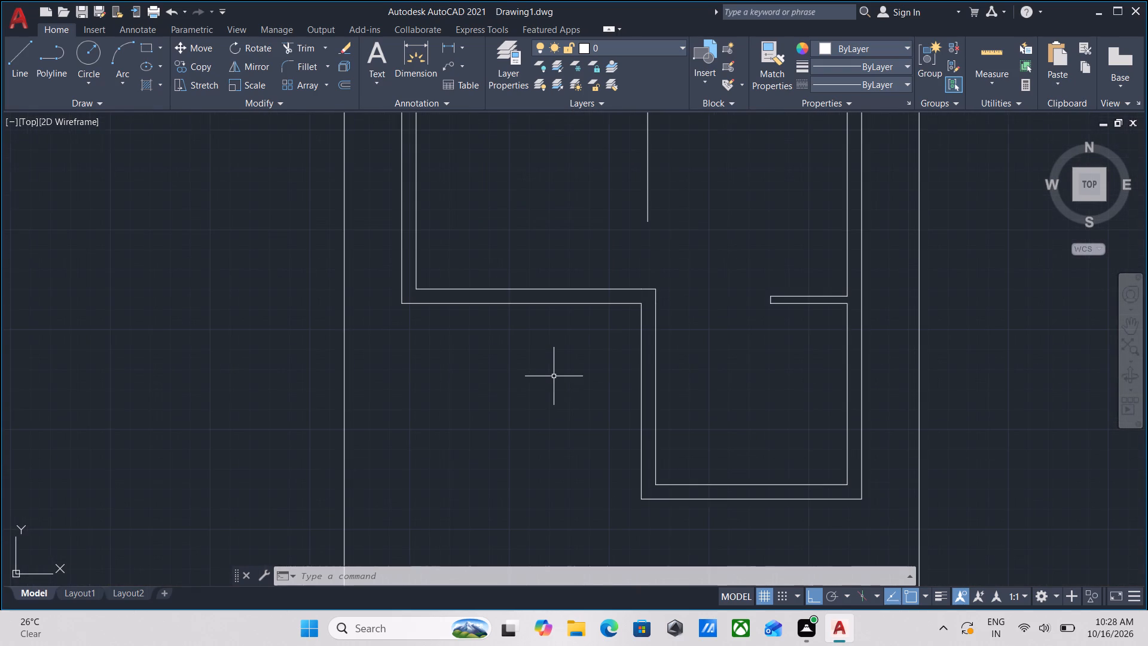
{"action": "type", "text": "mea"}
{"action": "key", "text": "Return"}
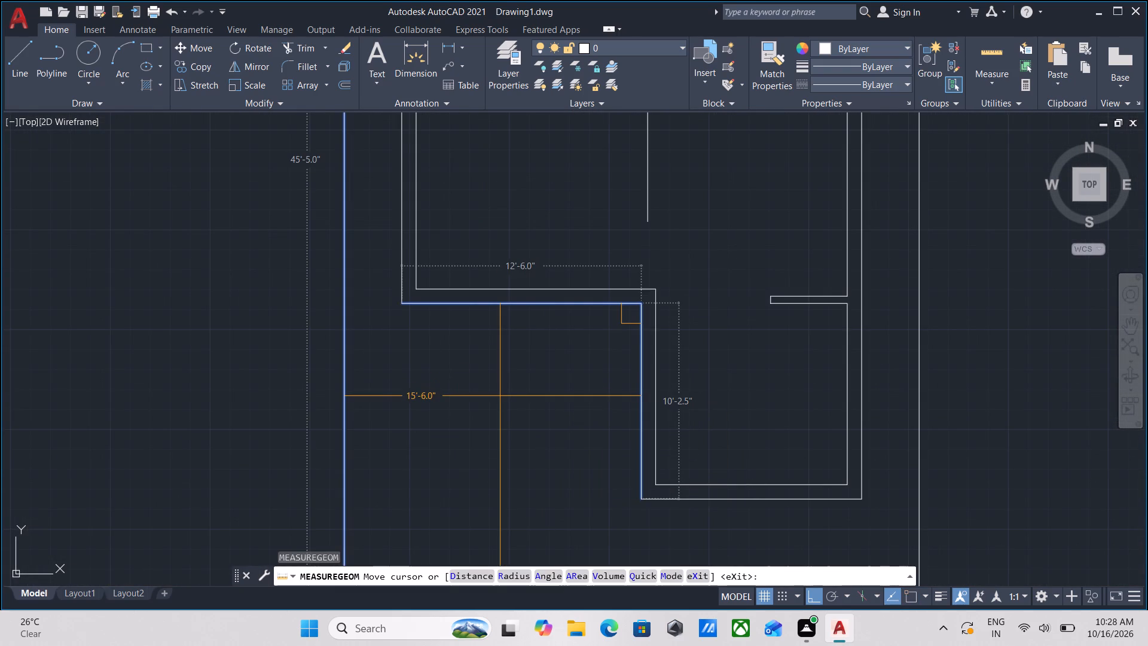
{"action": "scroll", "coordinate": [500, 396], "scroll_direction": "down", "scroll_amount": 1}
{"action": "middle_click_drag", "start_coordinate": [497, 395], "coordinate": [499, 335]}
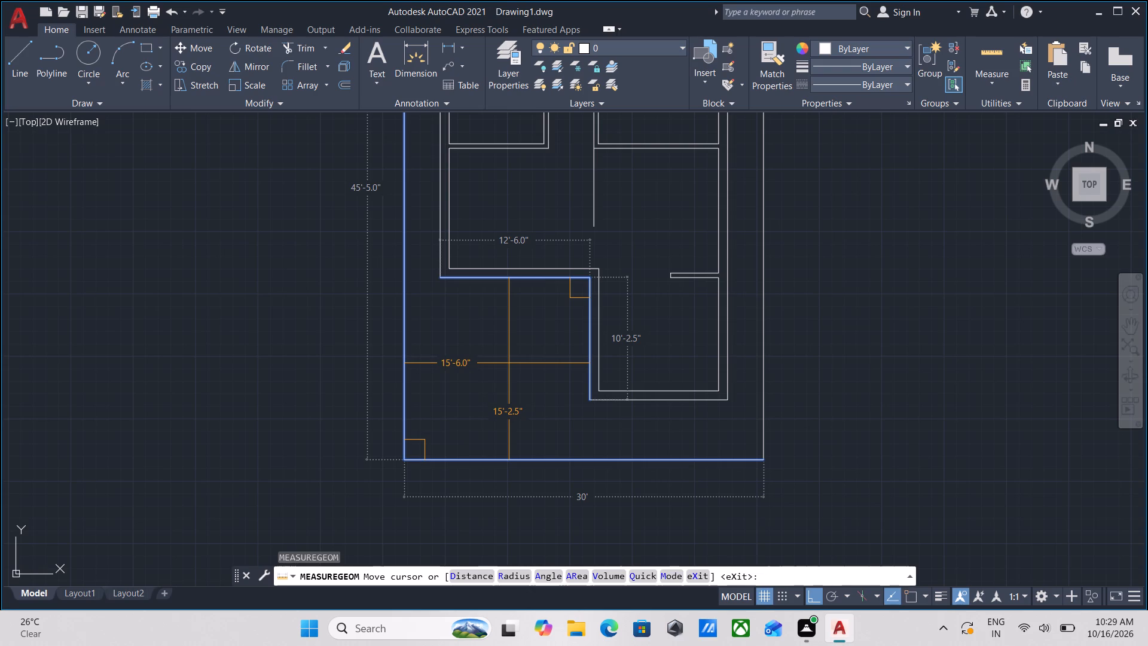
{"action": "scroll", "coordinate": [509, 363], "scroll_direction": "up", "scroll_amount": 1}
{"action": "scroll", "coordinate": [516, 360], "scroll_direction": "down", "scroll_amount": 2}
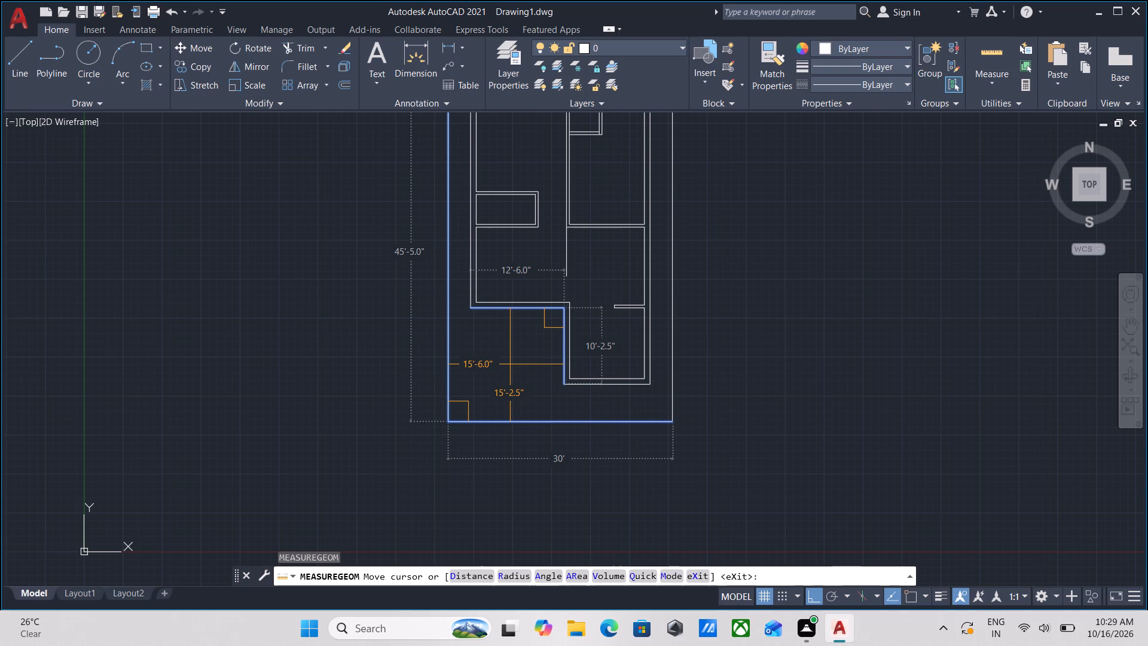
{"action": "key", "text": "Escape"}
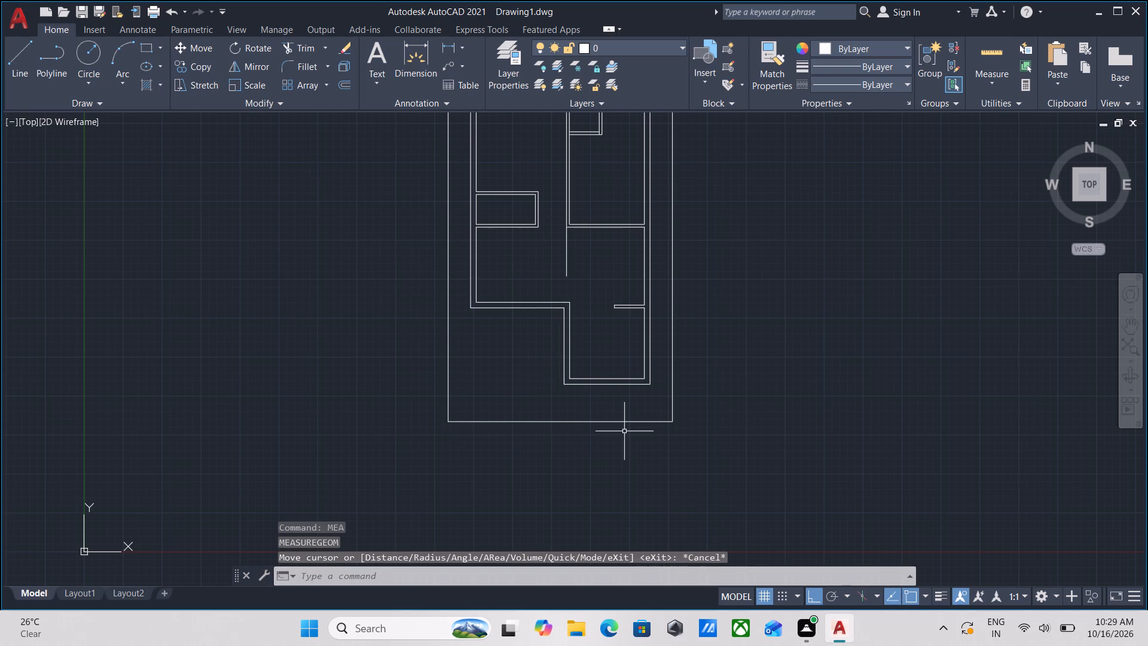
Join the four plot boundary lines into a single polyline.
{"action": "scroll", "coordinate": [624, 431], "scroll_direction": "up", "scroll_amount": 2}
{"action": "left_click", "coordinate": [701, 452]}
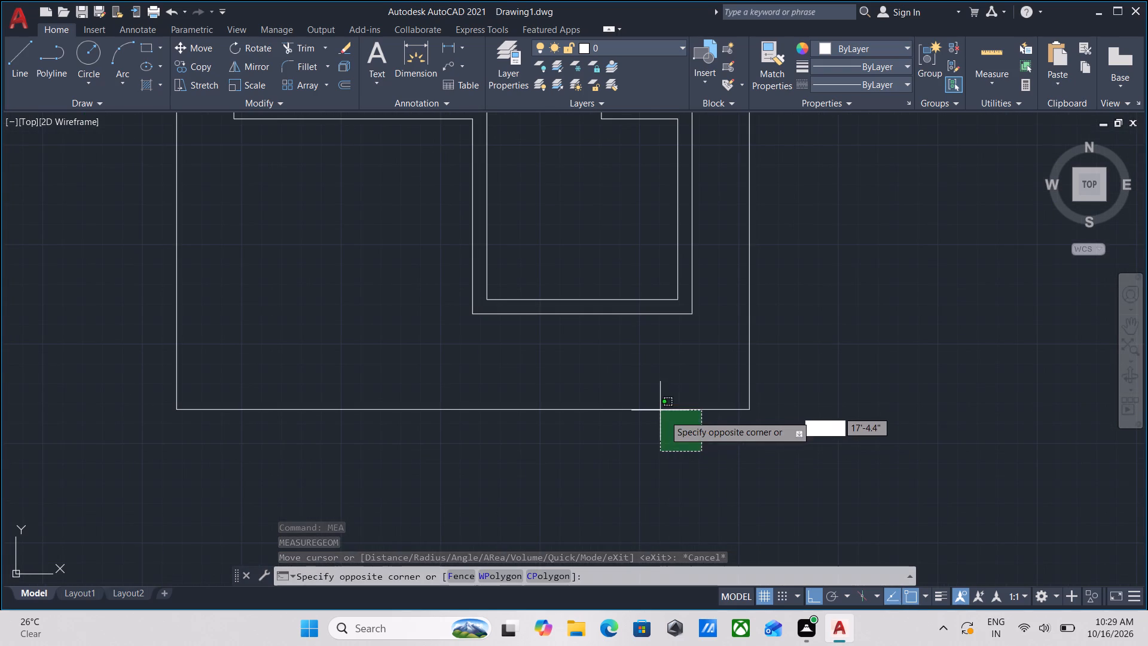
{"action": "key", "text": "Escape"}
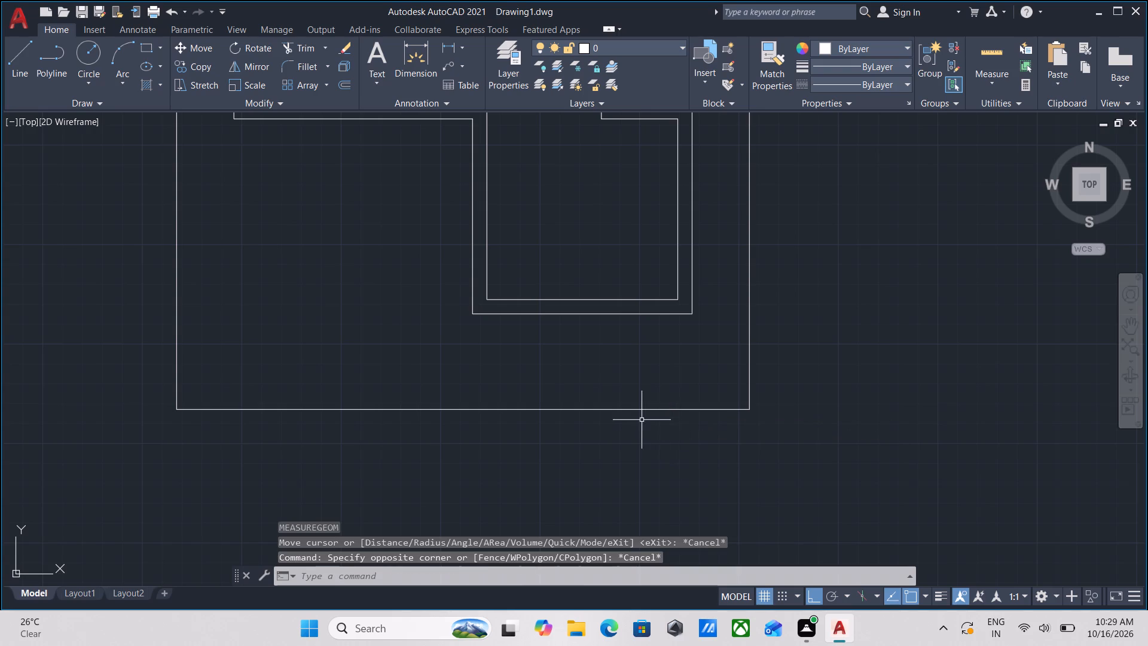
{"action": "left_click", "coordinate": [771, 452]}
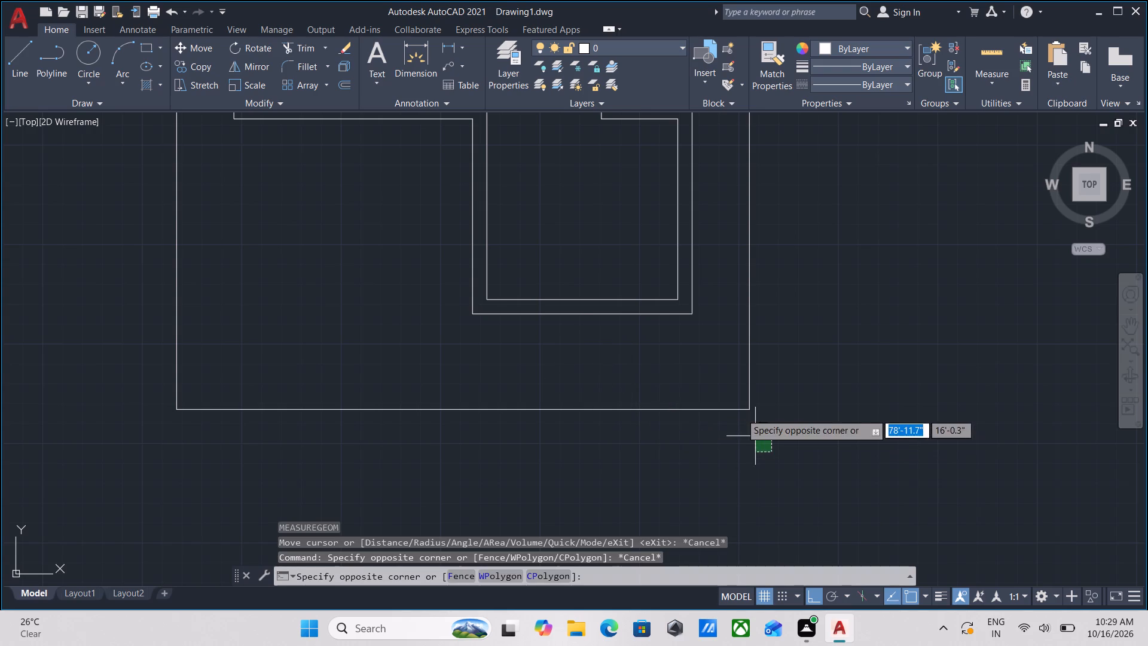
{"action": "left_click", "coordinate": [722, 381]}
{"action": "scroll", "coordinate": [167, 301], "scroll_direction": "down", "scroll_amount": 3}
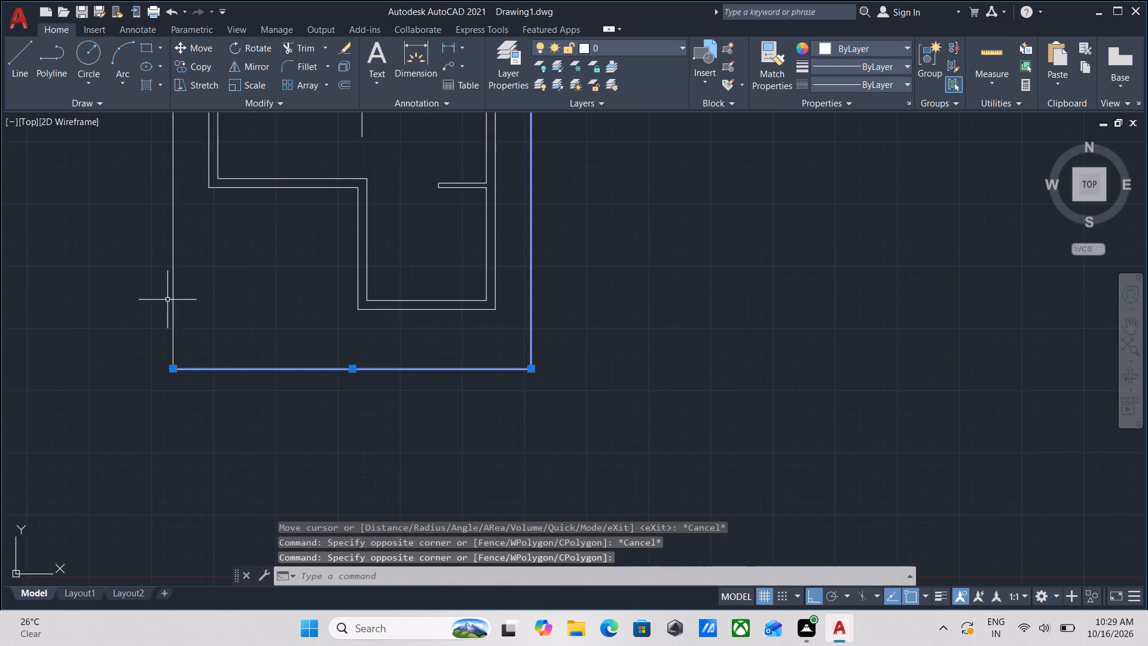
{"action": "middle_click_drag", "start_coordinate": [255, 304], "coordinate": [290, 411]}
{"action": "scroll", "coordinate": [227, 203], "scroll_direction": "up", "scroll_amount": 3}
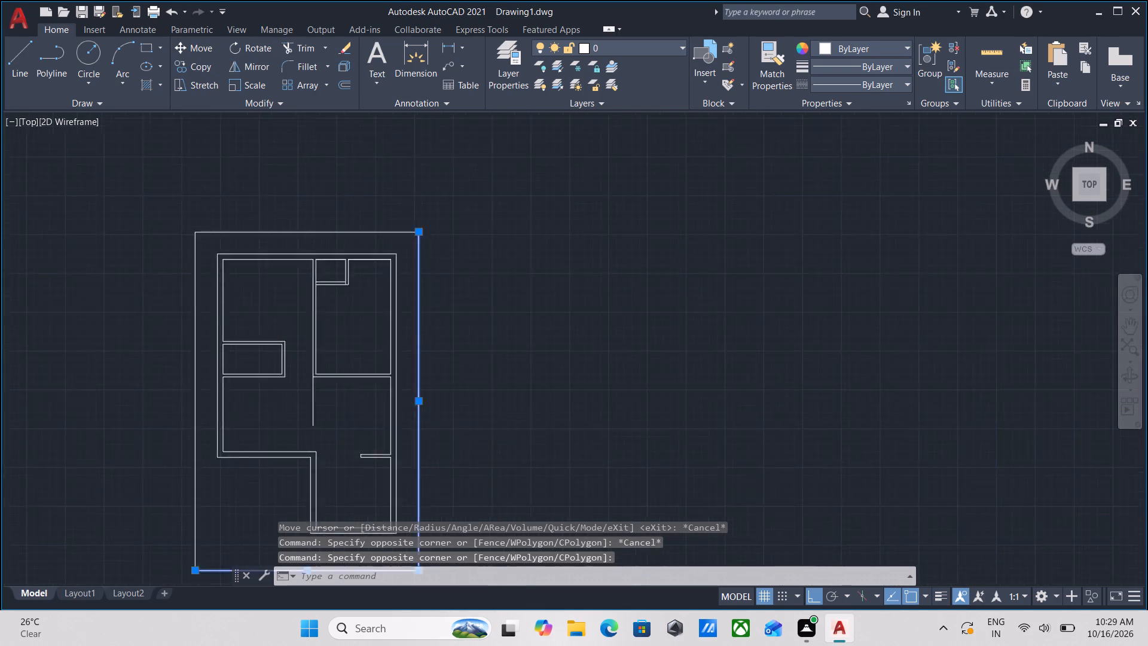
{"action": "left_click", "coordinate": [215, 211]}
{"action": "left_click", "coordinate": [122, 309]}
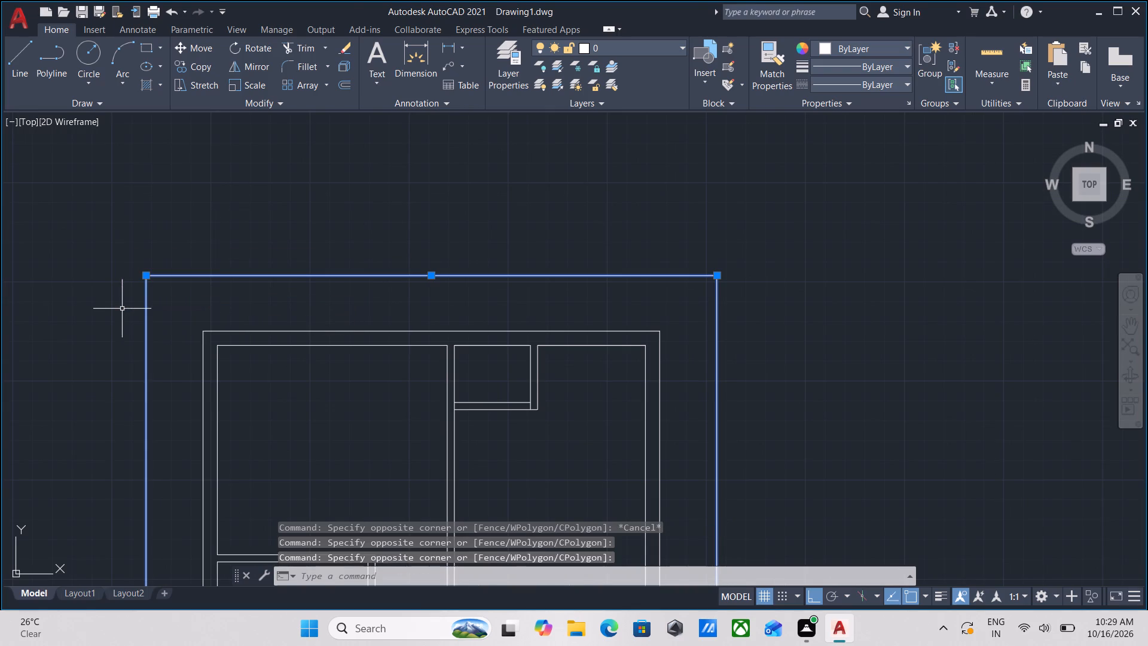
{"action": "scroll", "coordinate": [352, 253], "scroll_direction": "down", "scroll_amount": 2}
{"action": "middle_click_drag", "start_coordinate": [352, 253], "coordinate": [401, 225]}
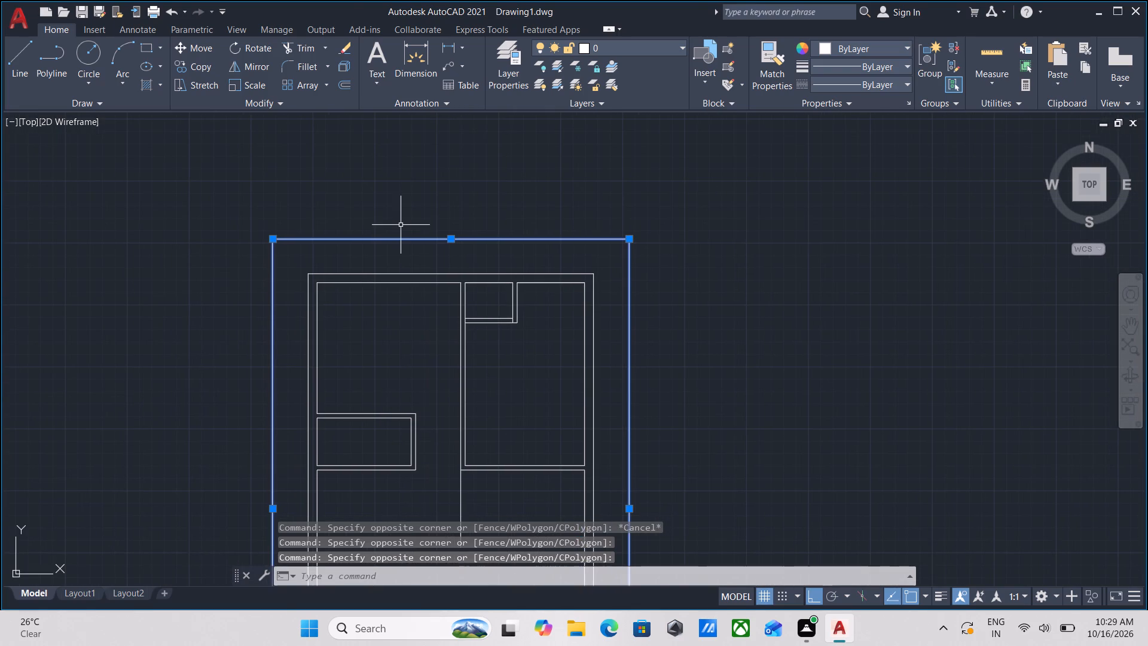
{"action": "type", "text": "joi"}
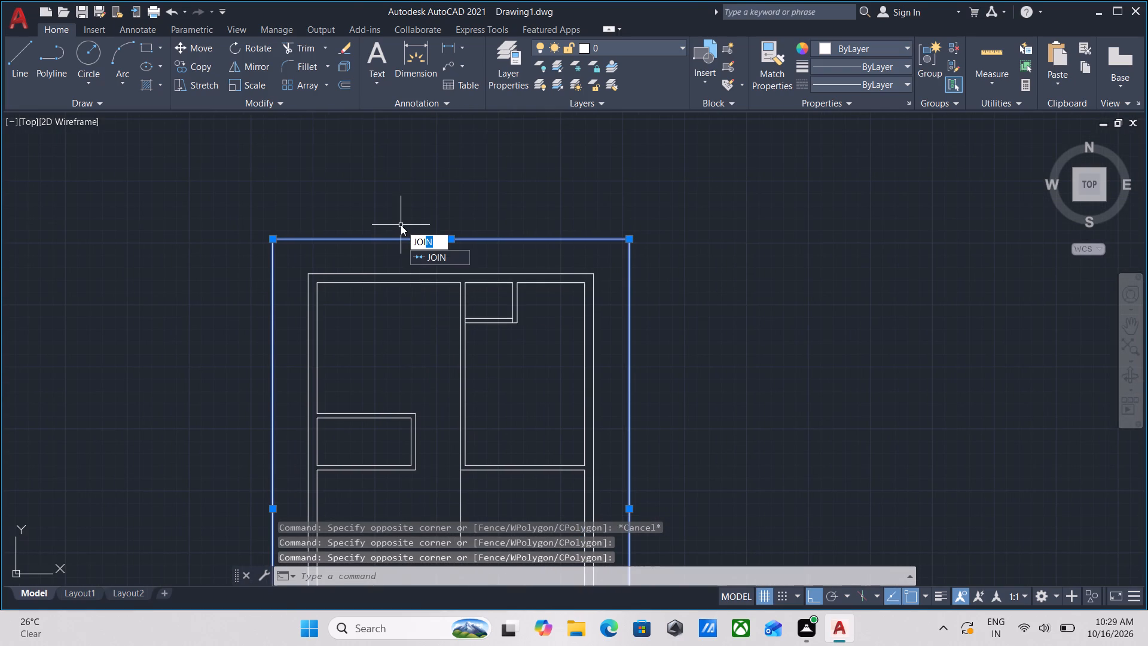
{"action": "key", "text": "n"}
{"action": "key", "text": "Return"}
Offset the joined plot boundary 1' inward.
{"action": "scroll", "coordinate": [389, 230], "scroll_direction": "up", "scroll_amount": 1}
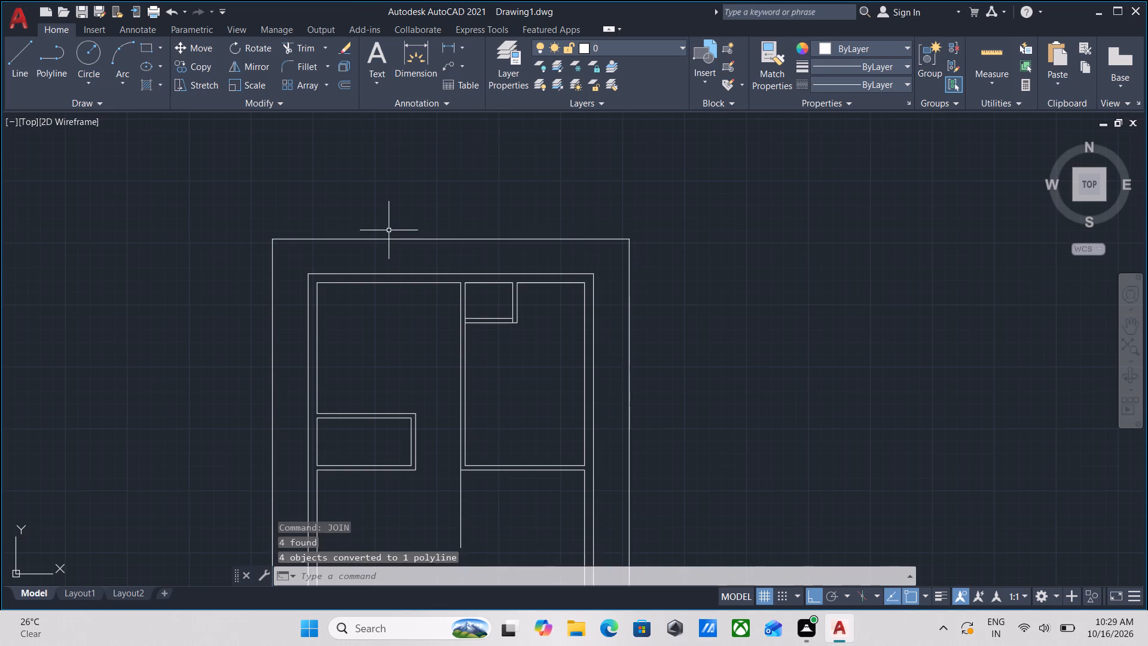
{"action": "scroll", "coordinate": [389, 230], "scroll_direction": "up", "scroll_amount": 1}
{"action": "left_click", "coordinate": [389, 264]}
{"action": "left_click", "coordinate": [354, 229]}
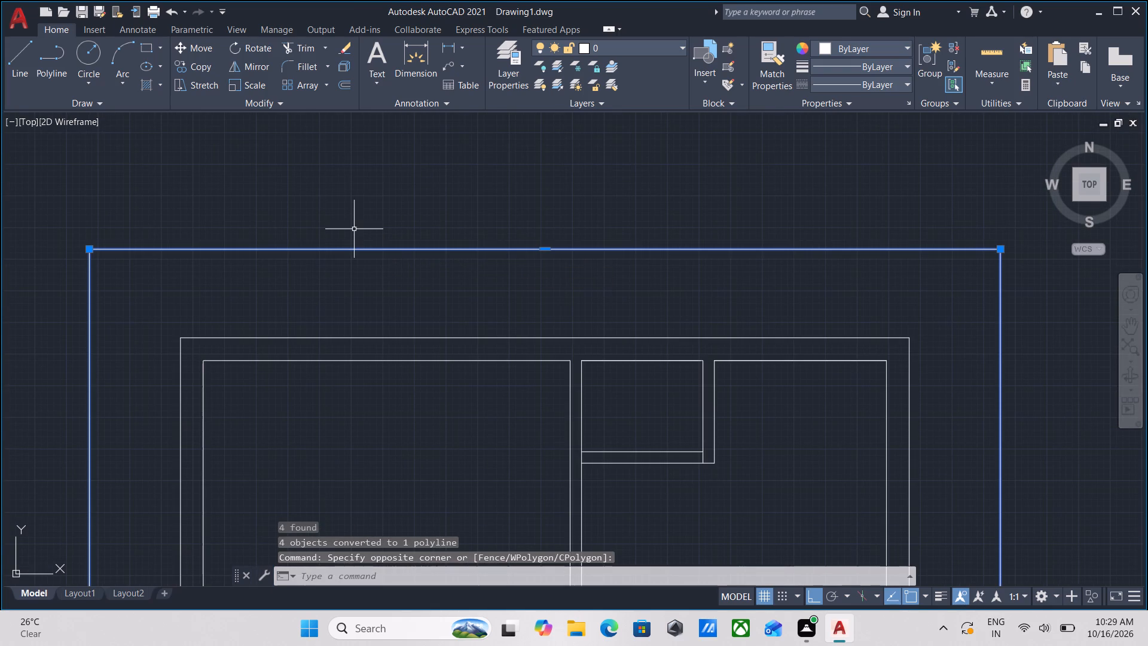
{"action": "key", "text": "o"}
{"action": "key", "text": "Return"}
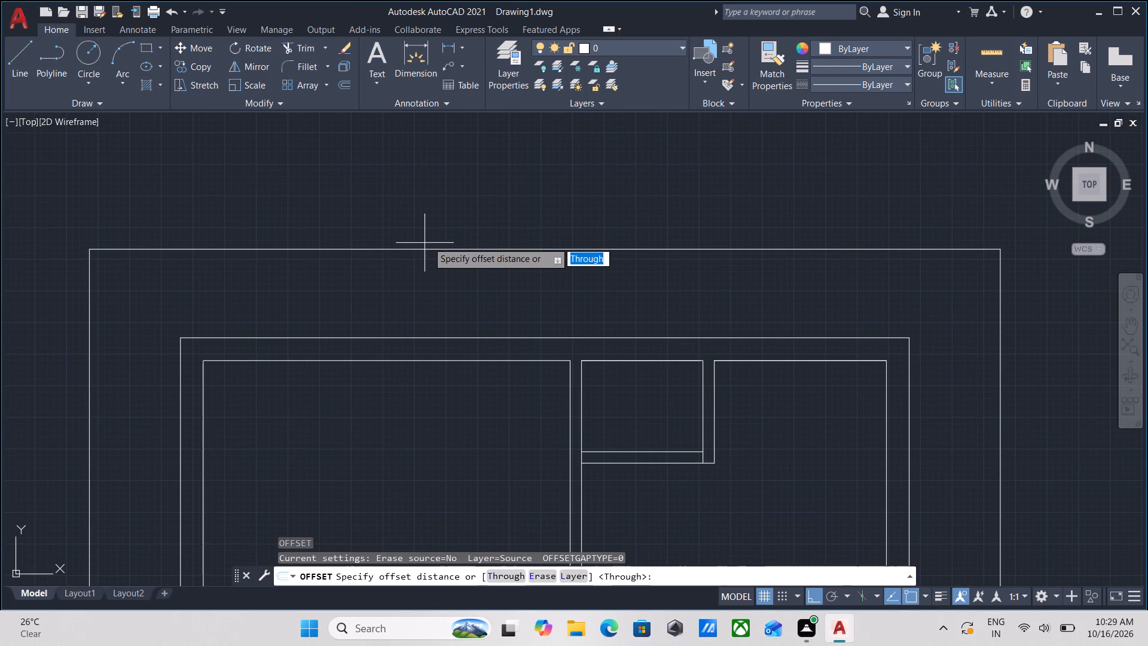
{"action": "left_click", "coordinate": [436, 249]}
{"action": "left_click", "coordinate": [438, 274]}
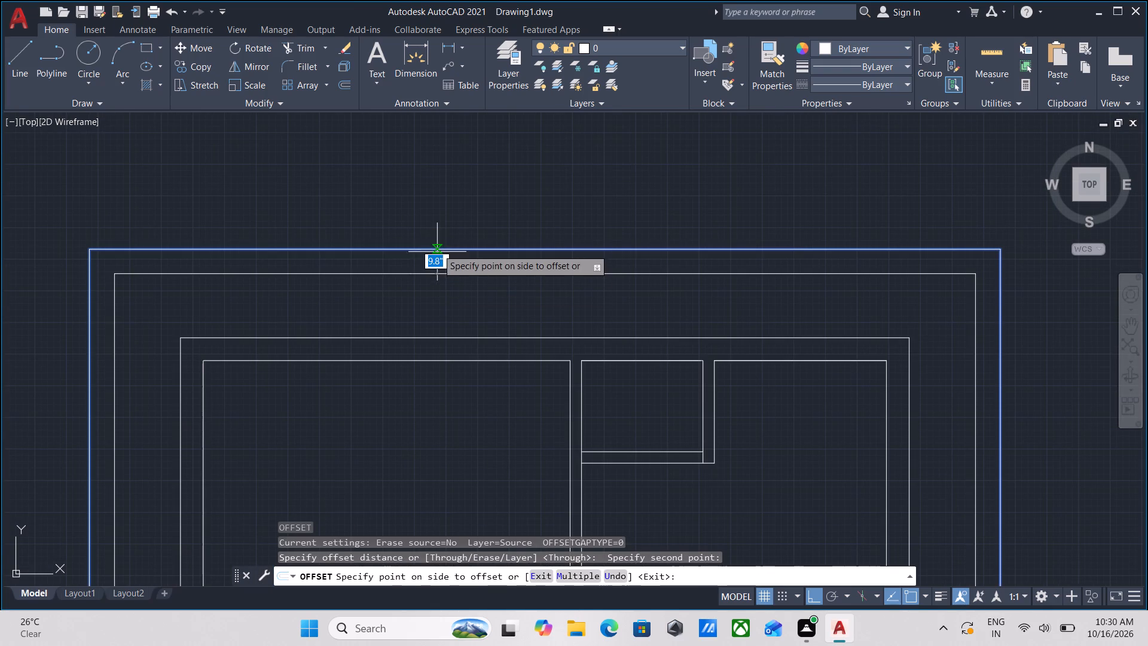
{"action": "scroll", "coordinate": [442, 273], "scroll_direction": "down", "scroll_amount": 1}
{"action": "middle_click_drag", "start_coordinate": [442, 273], "coordinate": [447, 199]}
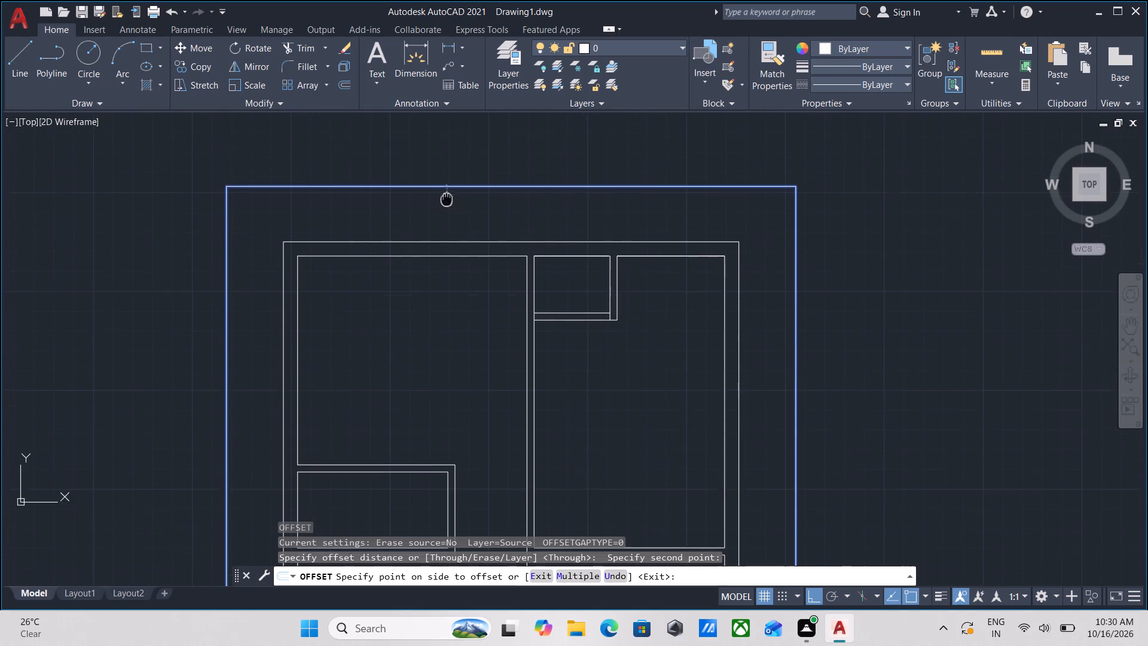
{"action": "type", "text": "1'"}
{"action": "key", "text": "Return"}
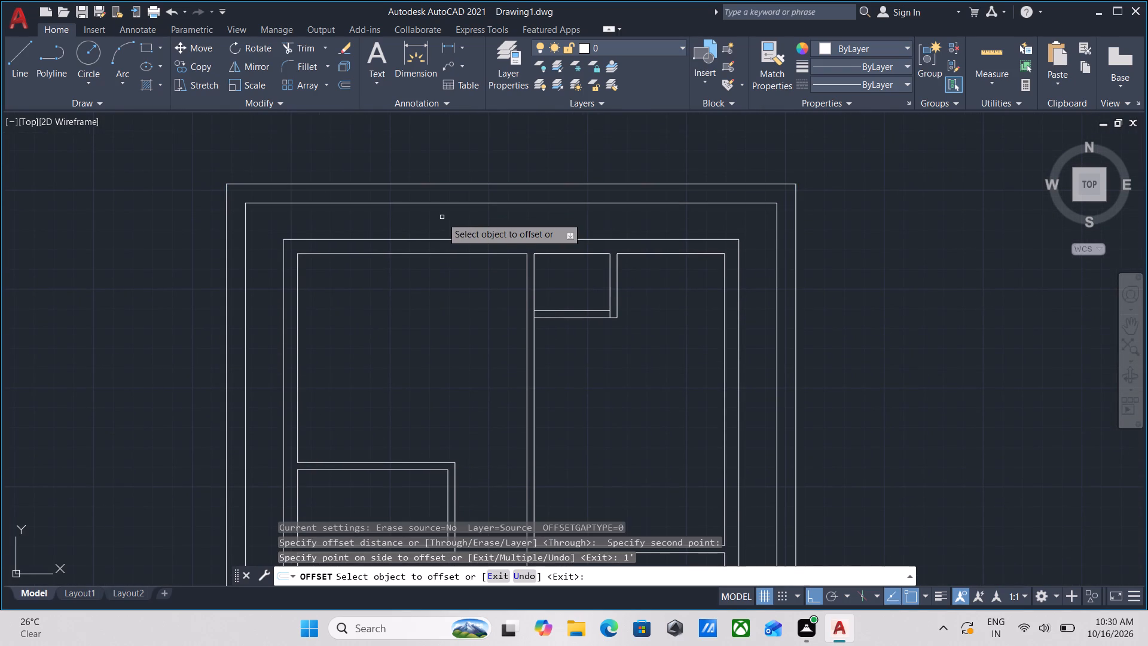
{"action": "scroll", "coordinate": [437, 232], "scroll_direction": "down", "scroll_amount": 3}
{"action": "middle_click_drag", "start_coordinate": [435, 248], "coordinate": [435, 154]}
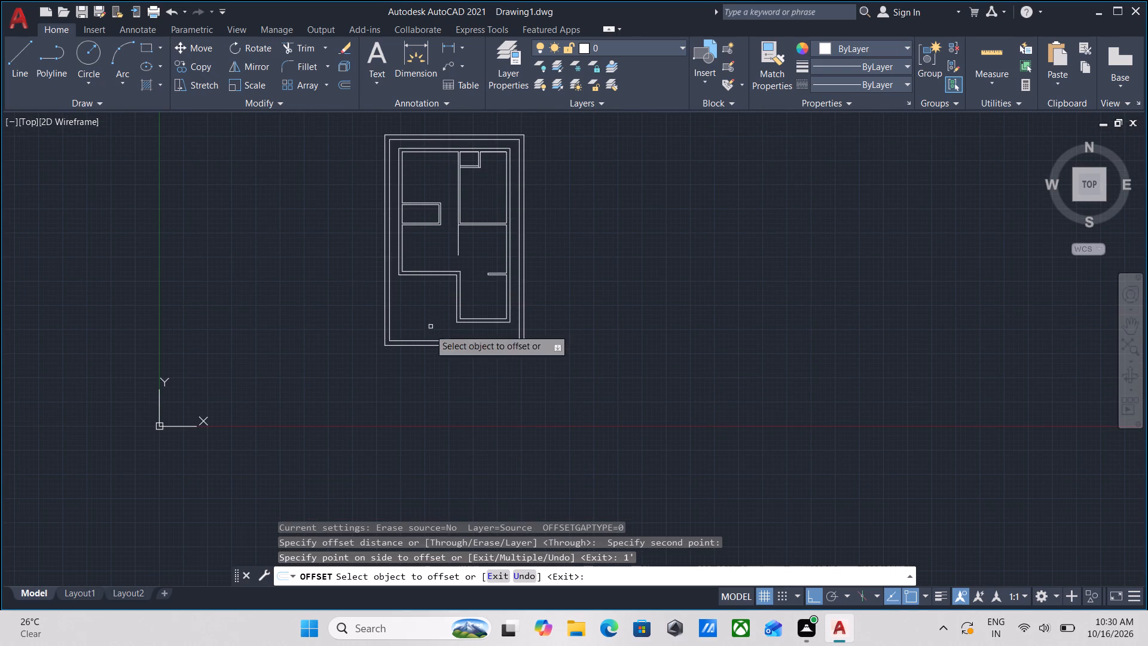
{"action": "scroll", "coordinate": [417, 312], "scroll_direction": "up", "scroll_amount": 3}
{"action": "key", "text": "Escape"}
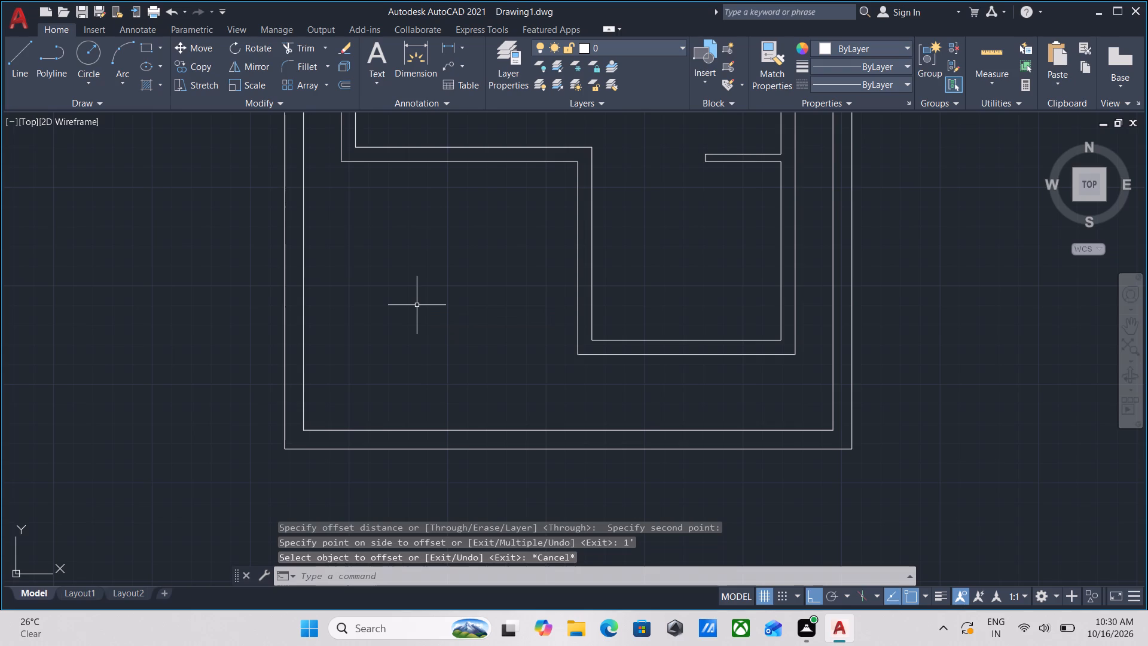
Measure the gap between the outer and inner plot boundary outlines along the plot's bottom edge.
{"action": "type", "text": "mea"}
{"action": "key", "text": "Return"}
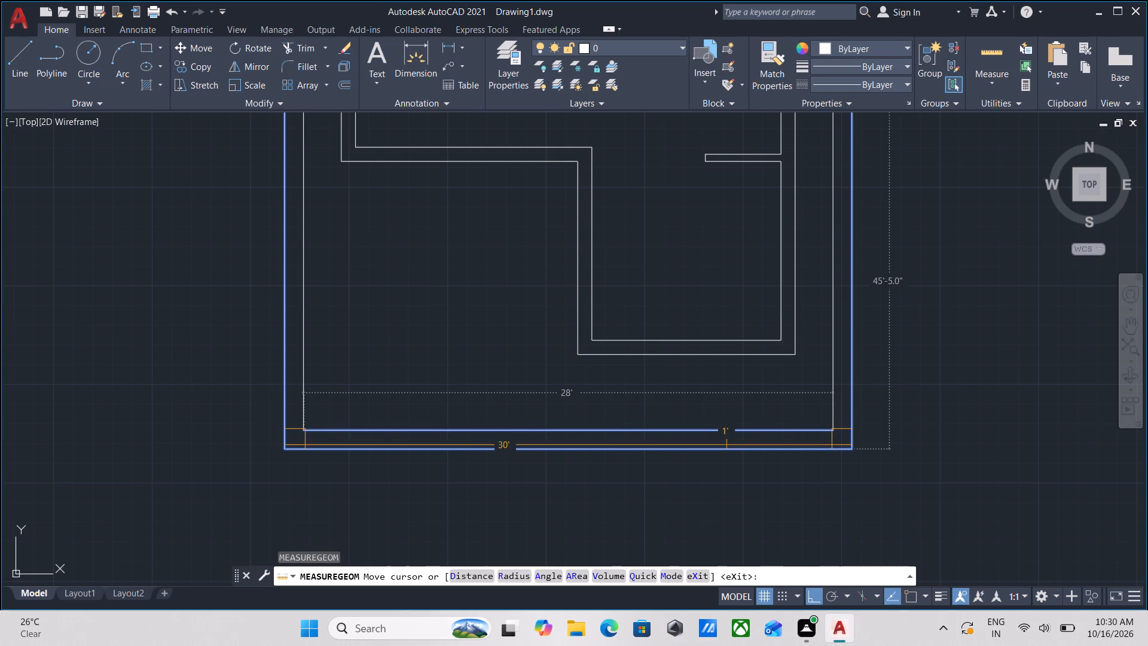
{"action": "key", "text": "Escape"}
Examine the floor plan from the upper rooms down through the central hall to the lower-right room.
{"action": "scroll", "coordinate": [580, 412], "scroll_direction": "down", "scroll_amount": 2}
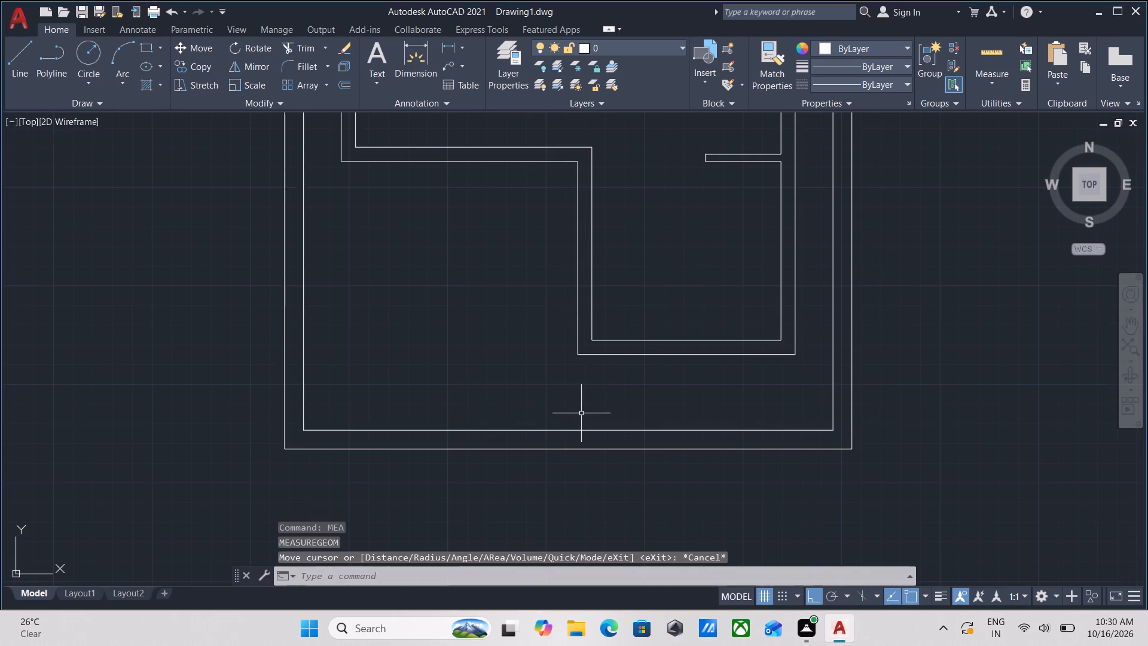
{"action": "middle_click_drag", "start_coordinate": [579, 407], "coordinate": [561, 502]}
{"action": "scroll", "coordinate": [551, 242], "scroll_direction": "up", "scroll_amount": 2}
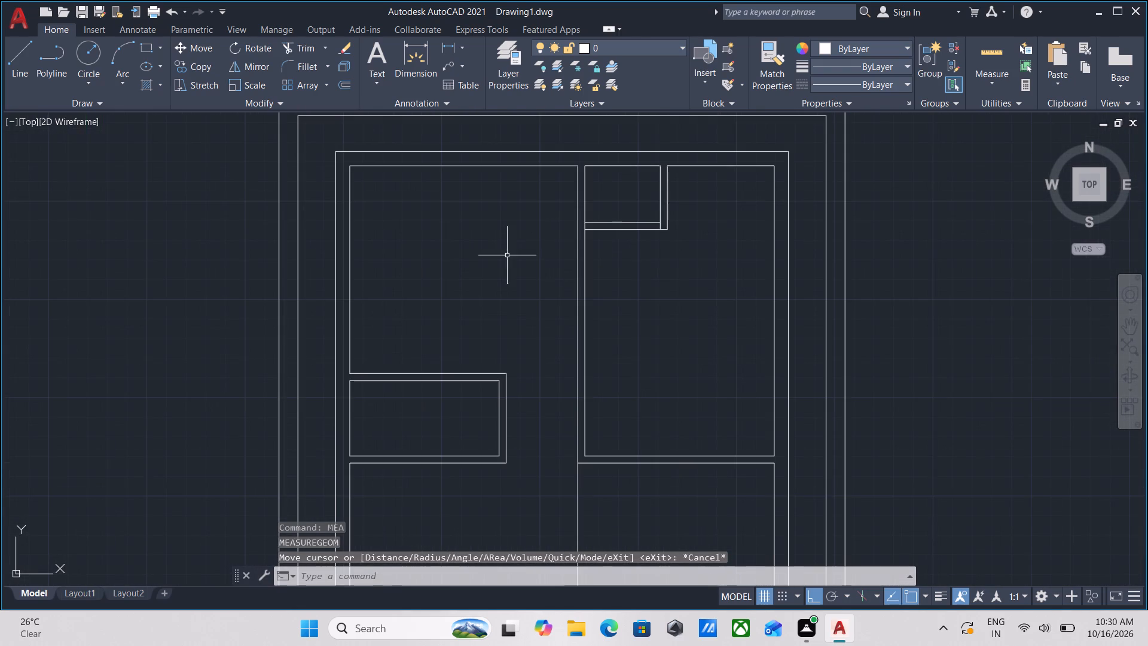
{"action": "middle_click_drag", "start_coordinate": [471, 262], "coordinate": [410, 315]}
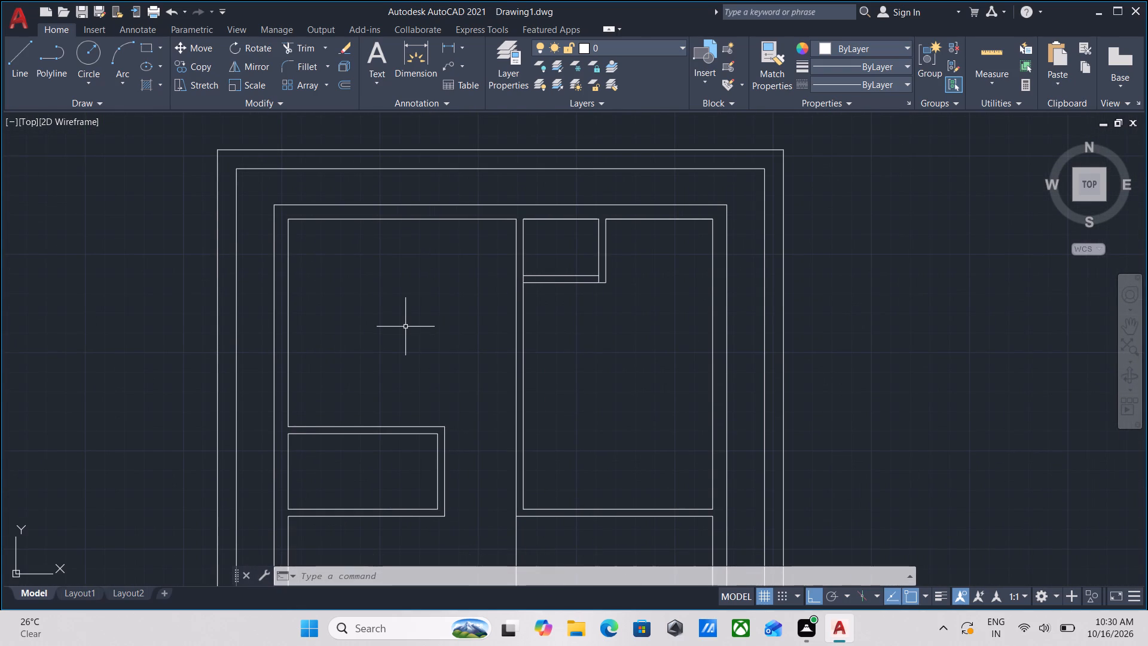
{"action": "scroll", "coordinate": [612, 298], "scroll_direction": "up", "scroll_amount": 3}
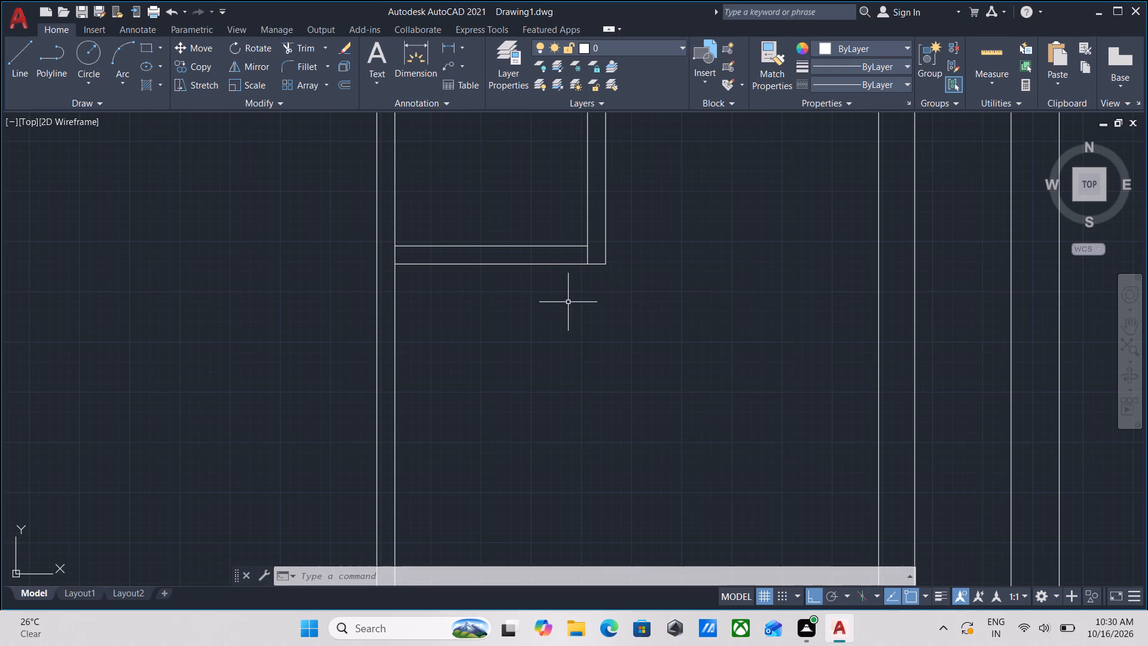
{"action": "scroll", "coordinate": [607, 409], "scroll_direction": "down", "scroll_amount": 3}
{"action": "middle_click_drag", "start_coordinate": [609, 432], "coordinate": [604, 299]}
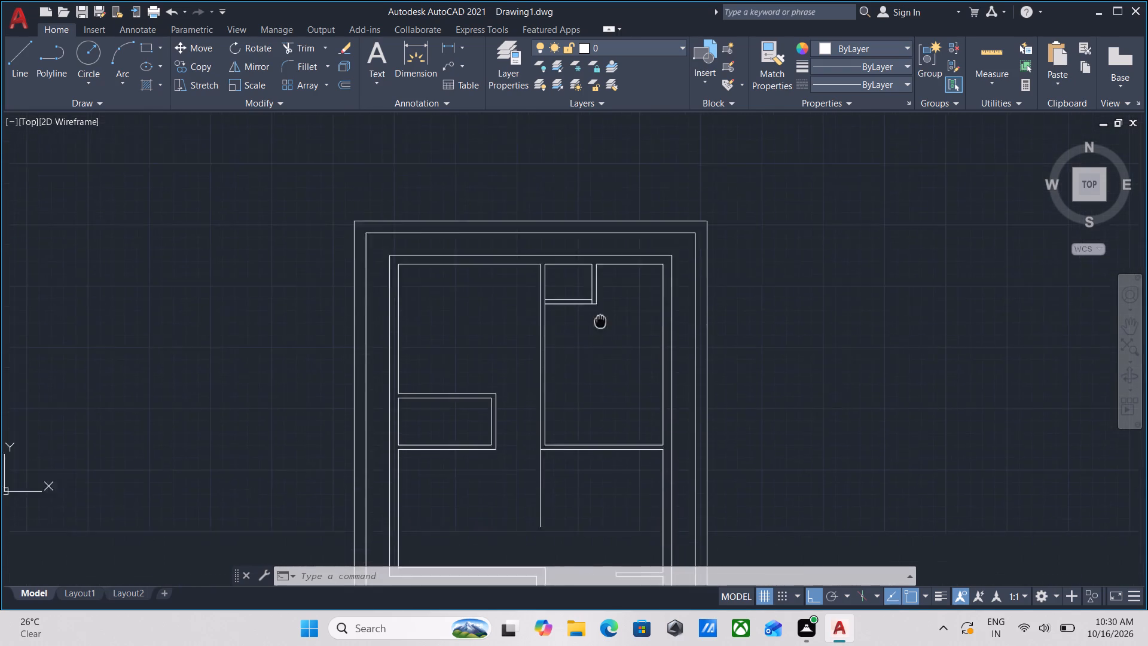
{"action": "middle_click_drag", "start_coordinate": [604, 299], "coordinate": [608, 286]}
{"action": "middle_click_drag", "start_coordinate": [606, 468], "coordinate": [603, 331]}
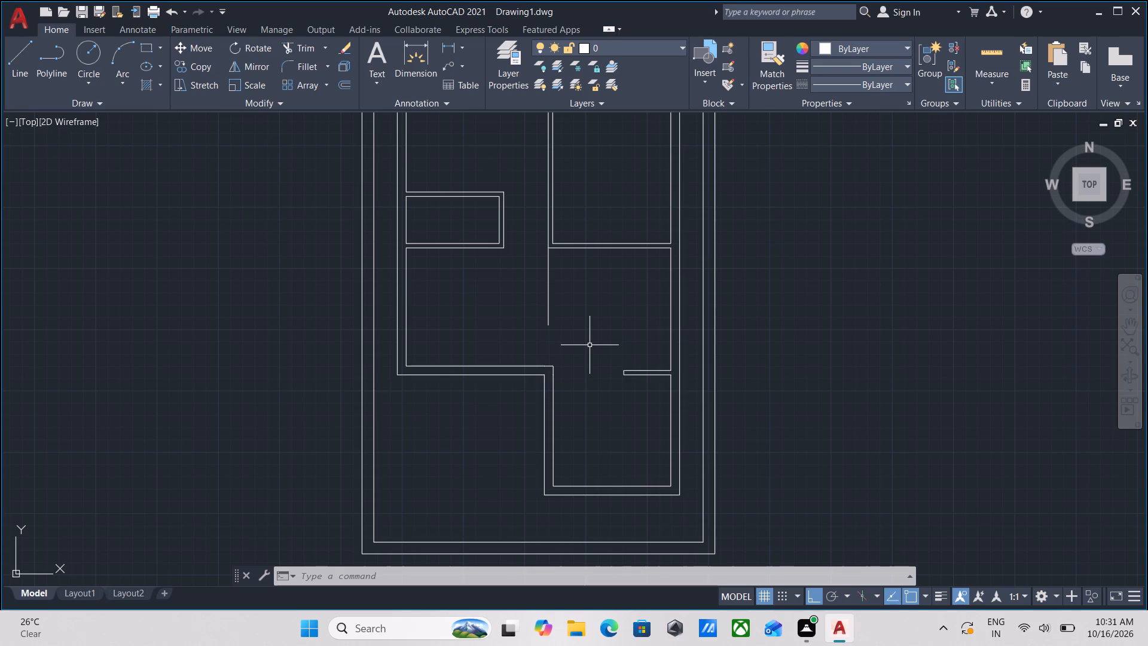
Trim the vertical wall-line stub between the two bottom wall faces at the small upper room's lower-right corner.
{"action": "scroll", "coordinate": [563, 328], "scroll_direction": "up", "scroll_amount": 2}
{"action": "scroll", "coordinate": [561, 327], "scroll_direction": "down", "scroll_amount": 3}
{"action": "middle_click_drag", "start_coordinate": [561, 327], "coordinate": [562, 369]}
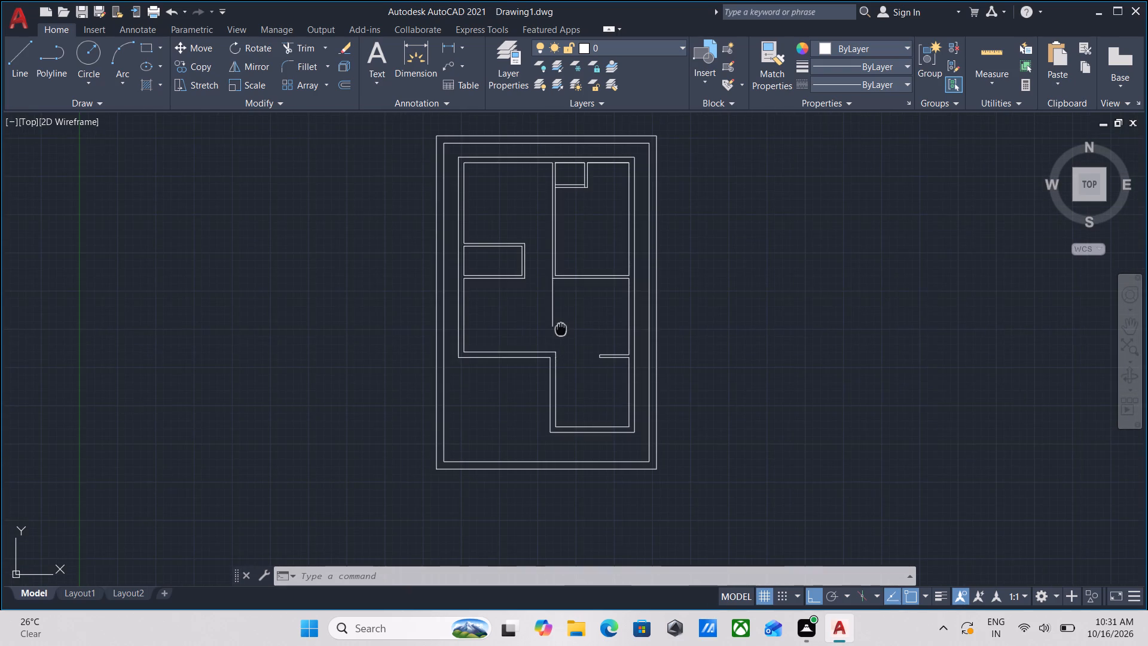
{"action": "middle_click_drag", "start_coordinate": [562, 369], "coordinate": [562, 392]}
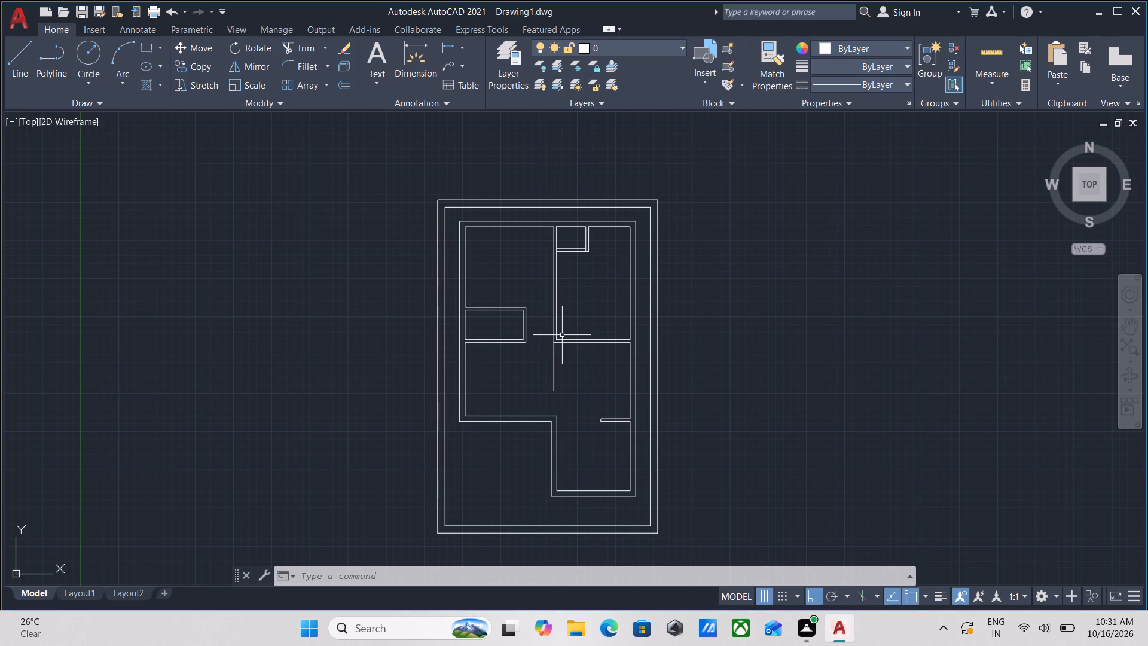
{"action": "scroll", "coordinate": [542, 342], "scroll_direction": "up", "scroll_amount": 2}
{"action": "scroll", "coordinate": [478, 380], "scroll_direction": "up", "scroll_amount": 2}
{"action": "scroll", "coordinate": [522, 382], "scroll_direction": "down", "scroll_amount": 2}
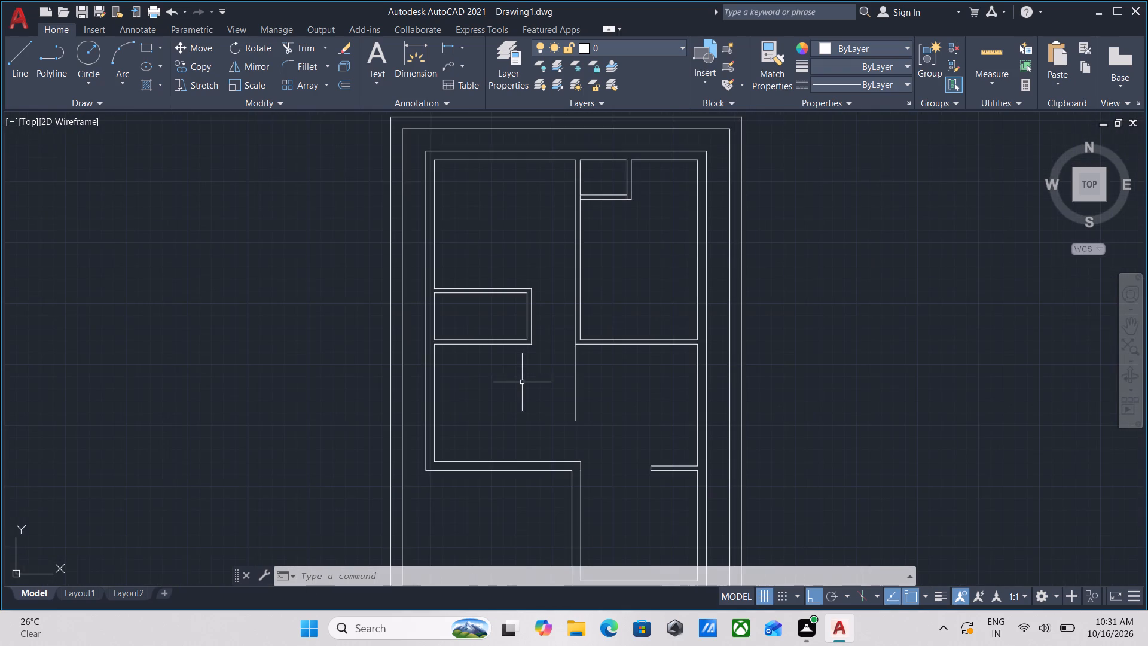
{"action": "middle_click_drag", "start_coordinate": [525, 382], "coordinate": [512, 444]}
{"action": "scroll", "coordinate": [626, 266], "scroll_direction": "up", "scroll_amount": 2}
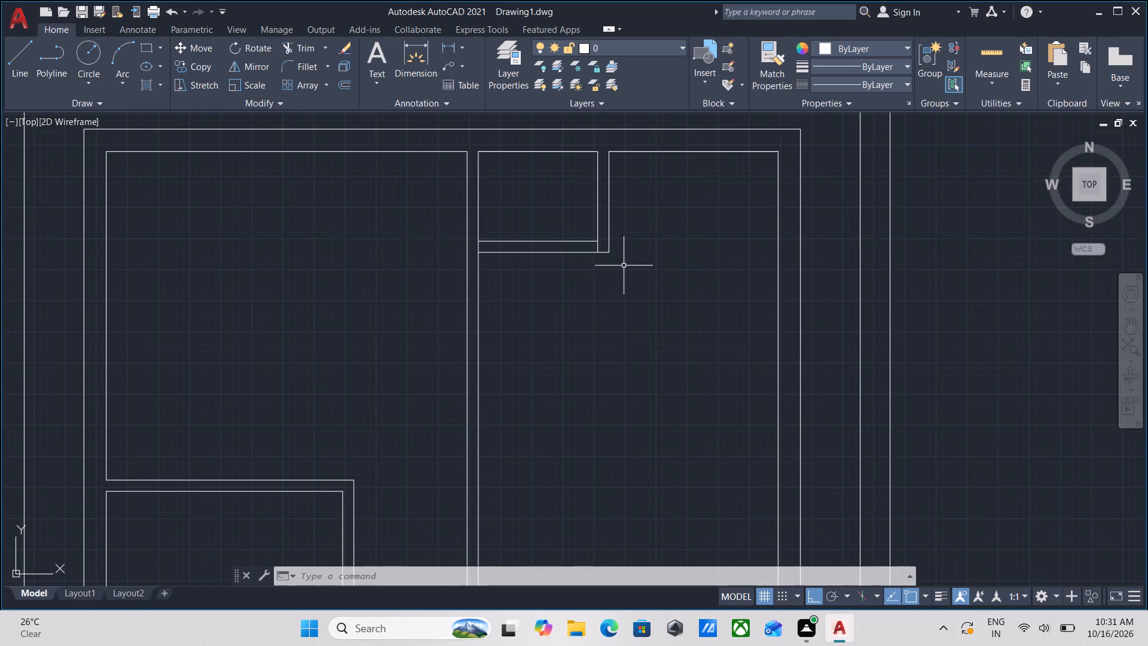
{"action": "middle_click_drag", "start_coordinate": [615, 266], "coordinate": [611, 322]}
{"action": "type", "text": "tr"}
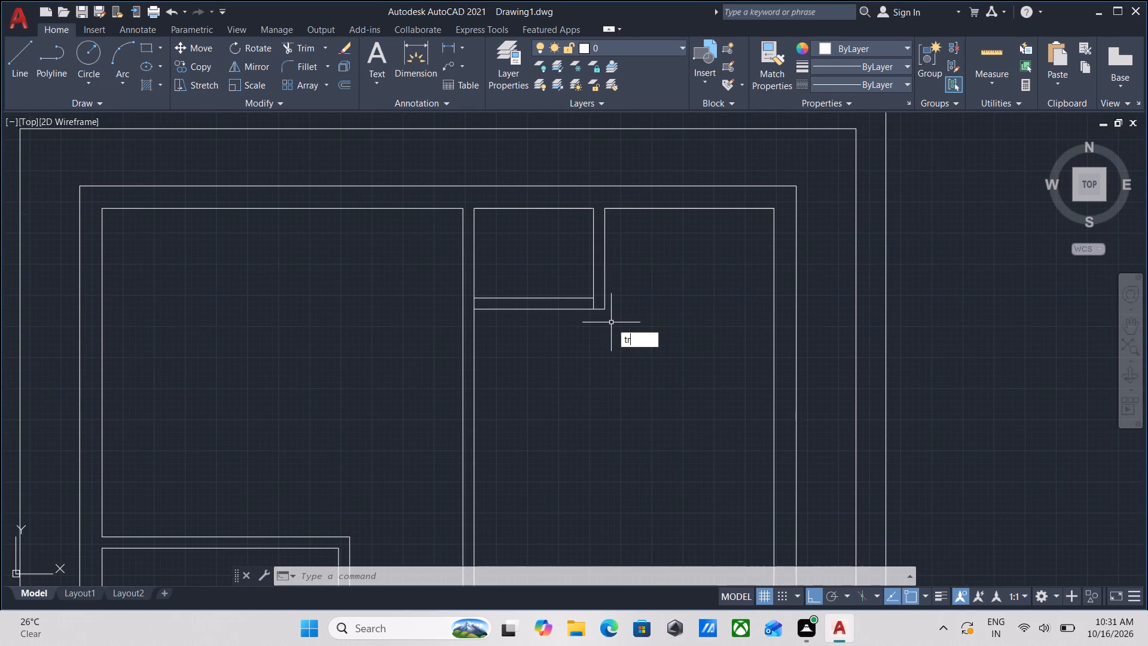
{"action": "key", "text": "Return"}
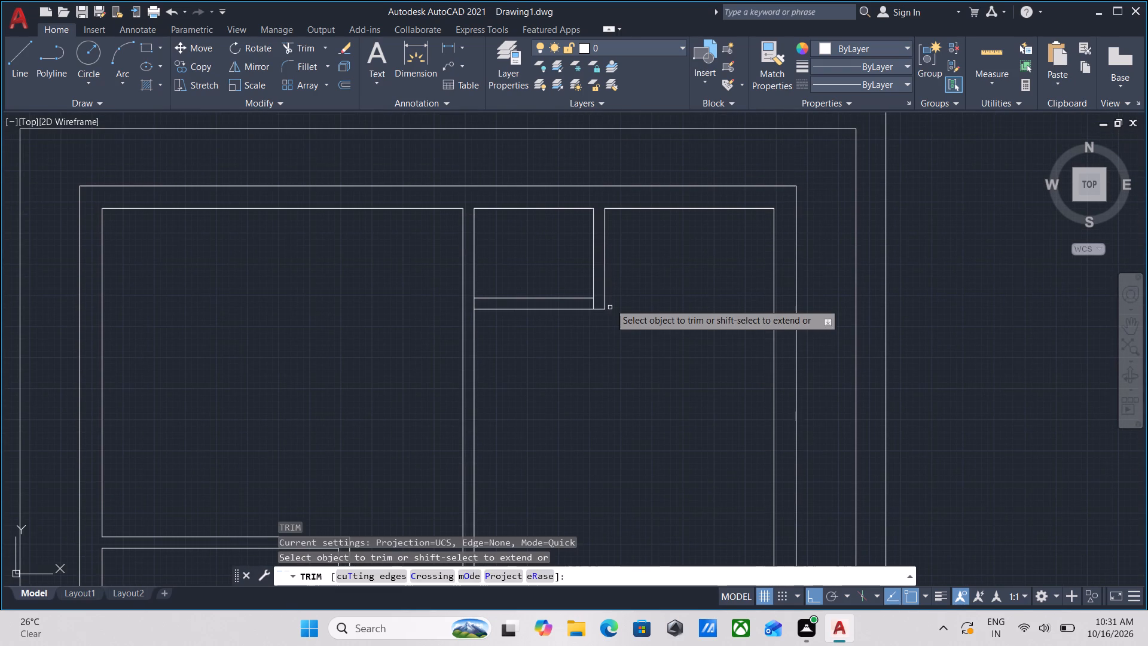
{"action": "scroll", "coordinate": [605, 287], "scroll_direction": "up", "scroll_amount": 3}
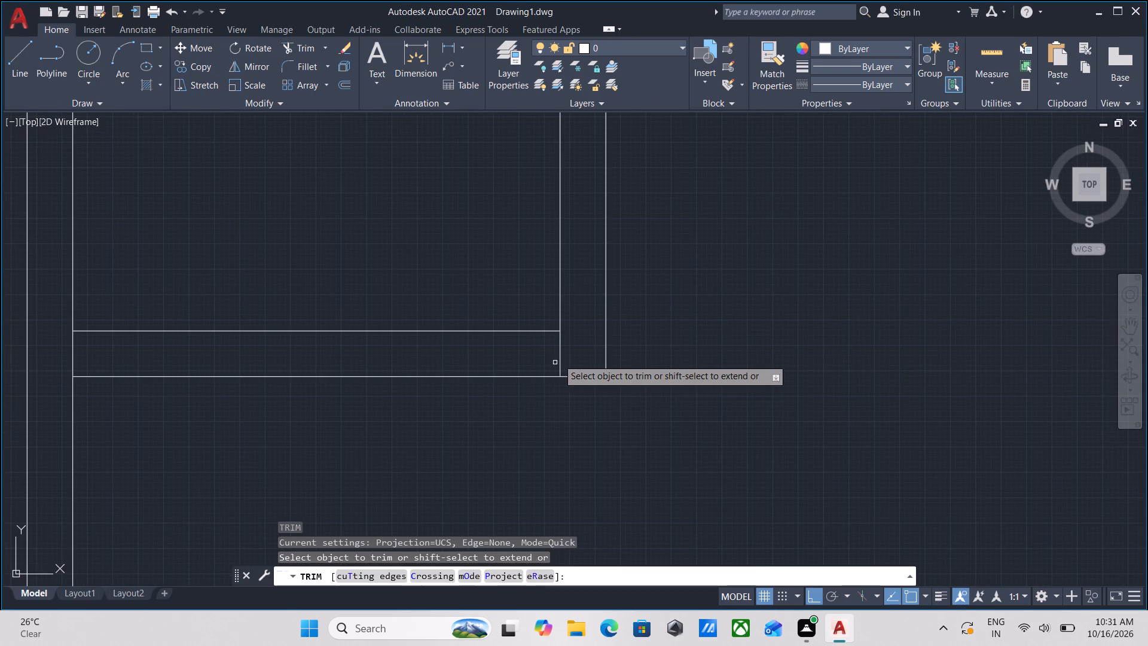
{"action": "left_click", "coordinate": [573, 347]}
{"action": "left_click", "coordinate": [546, 347]}
{"action": "scroll", "coordinate": [546, 347], "scroll_direction": "down", "scroll_amount": 2}
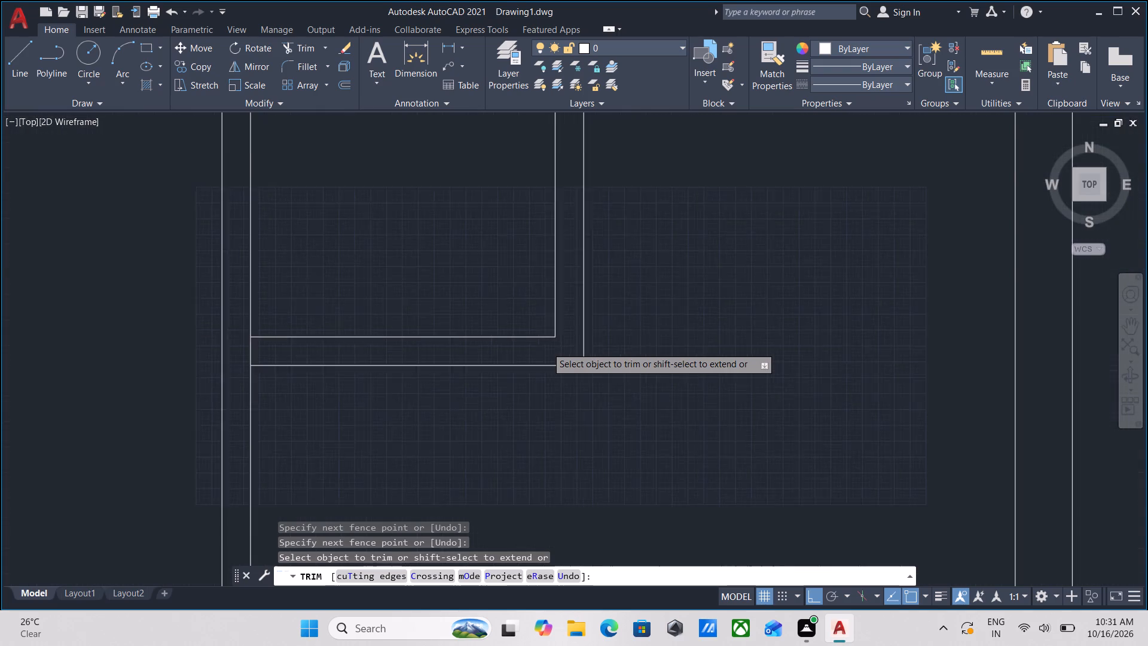
{"action": "scroll", "coordinate": [546, 347], "scroll_direction": "down", "scroll_amount": 1}
{"action": "key", "text": "Escape"}
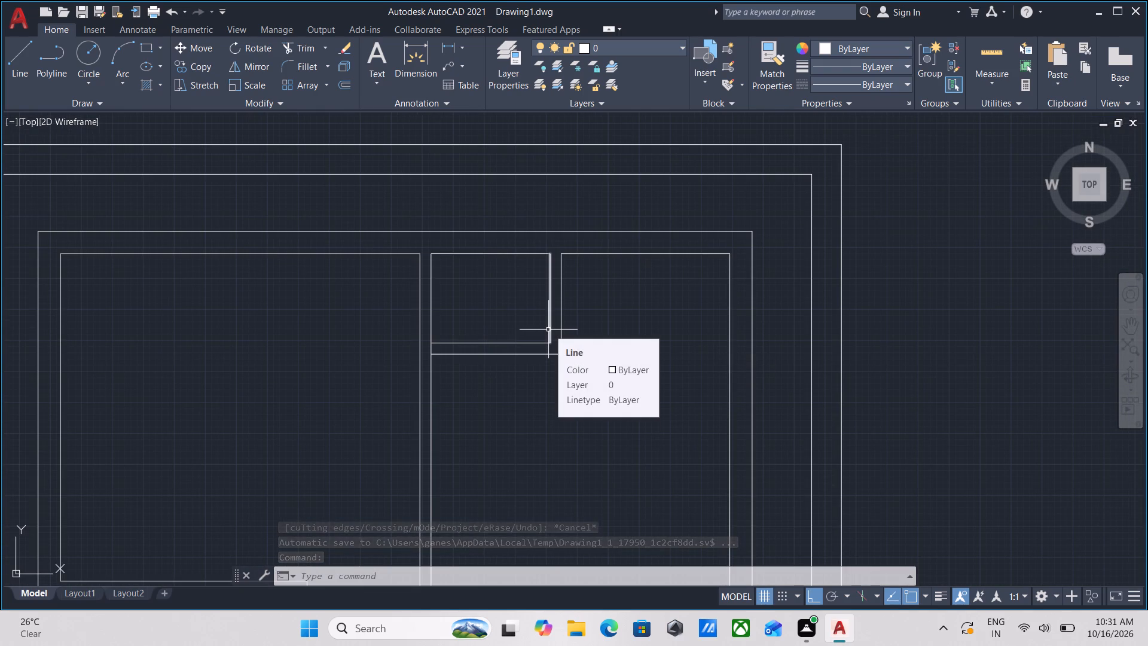
Draw a 4.5" horizontal line across the right wall's thickness from the small upper room's inner lower-right corner.
{"action": "scroll", "coordinate": [548, 330], "scroll_direction": "up", "scroll_amount": 3}
{"action": "key", "text": "Escape"}
{"action": "key", "text": "l"}
{"action": "key", "text": "Return"}
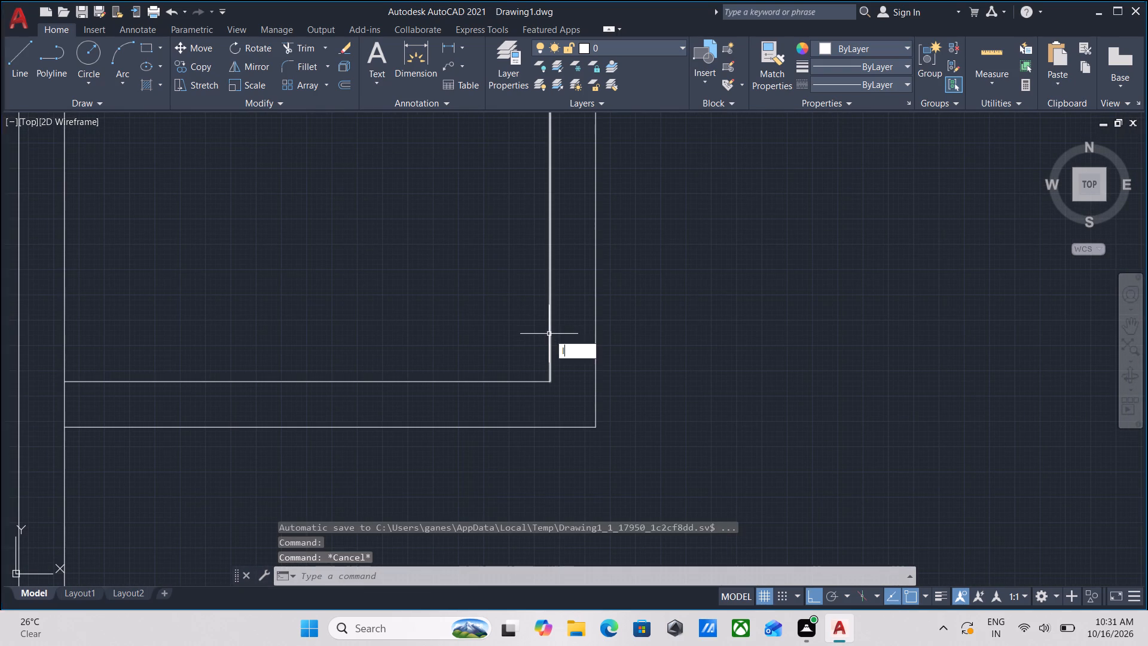
{"action": "scroll", "coordinate": [557, 374], "scroll_direction": "up", "scroll_amount": 1}
{"action": "left_click", "coordinate": [546, 382]}
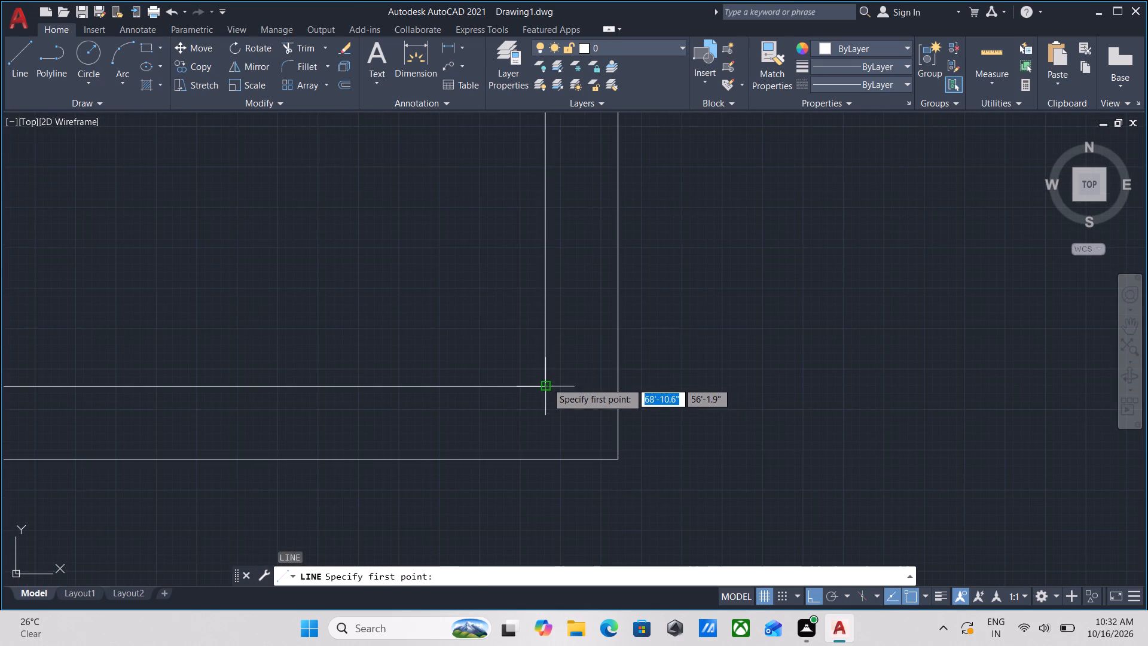
{"action": "left_click", "coordinate": [618, 385]}
{"action": "key", "text": "Escape"}
Offset the short line across the wall 2" upward.
{"action": "left_click", "coordinate": [597, 404]}
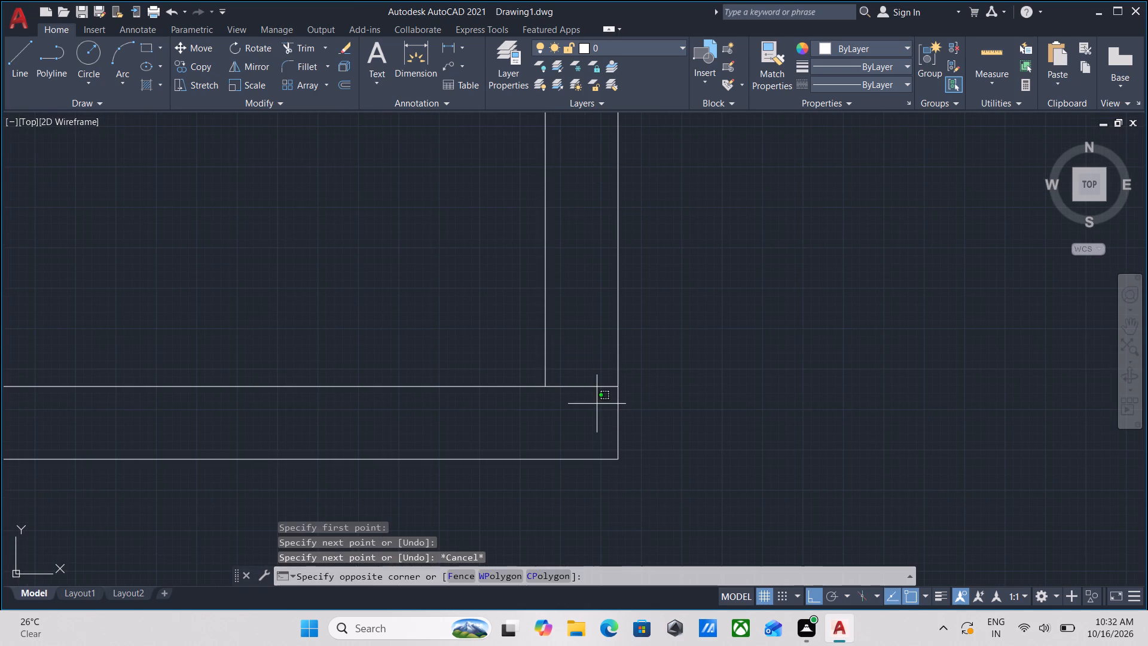
{"action": "left_click", "coordinate": [586, 347]}
{"action": "key", "text": "o"}
{"action": "key", "text": "Return"}
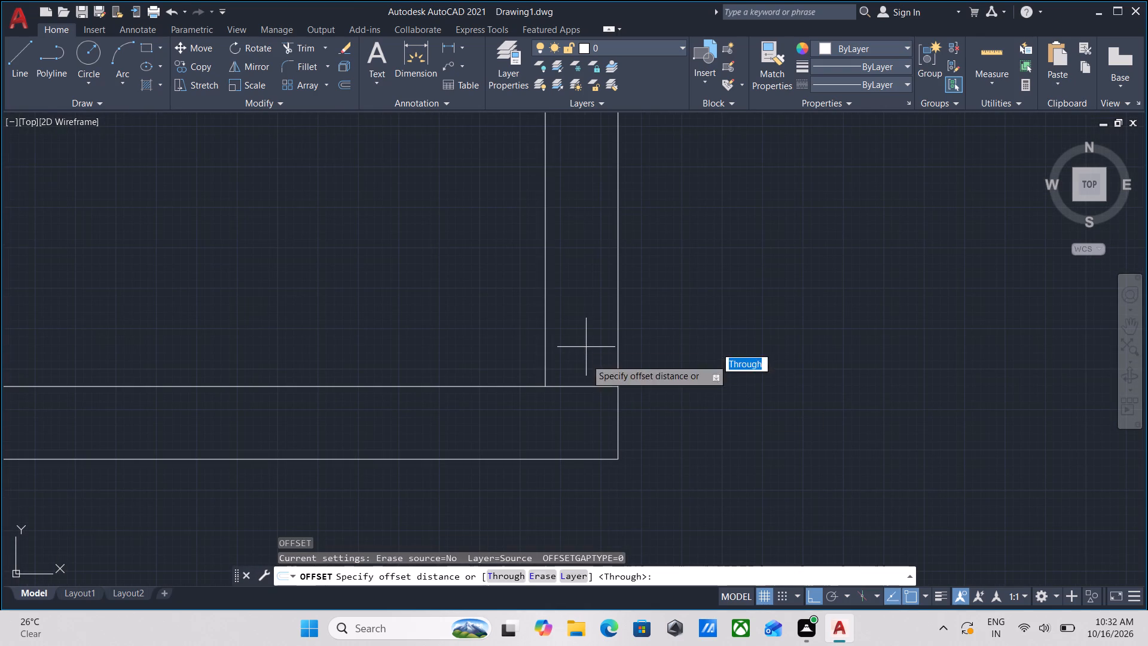
{"action": "left_click", "coordinate": [579, 385]}
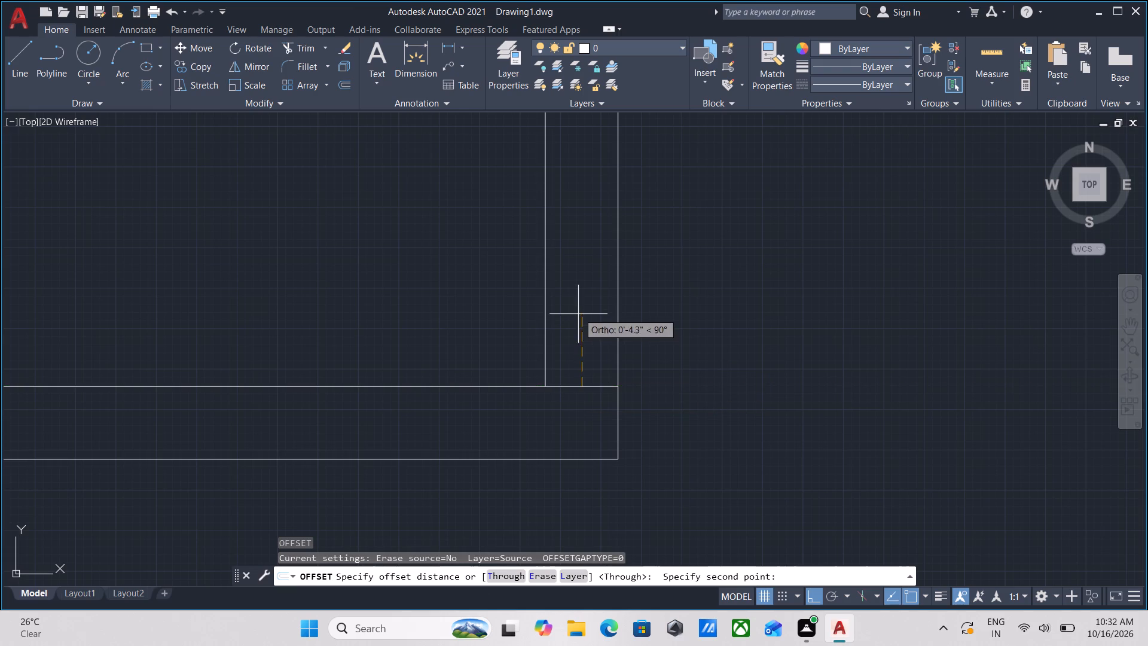
{"action": "left_click", "coordinate": [578, 308]}
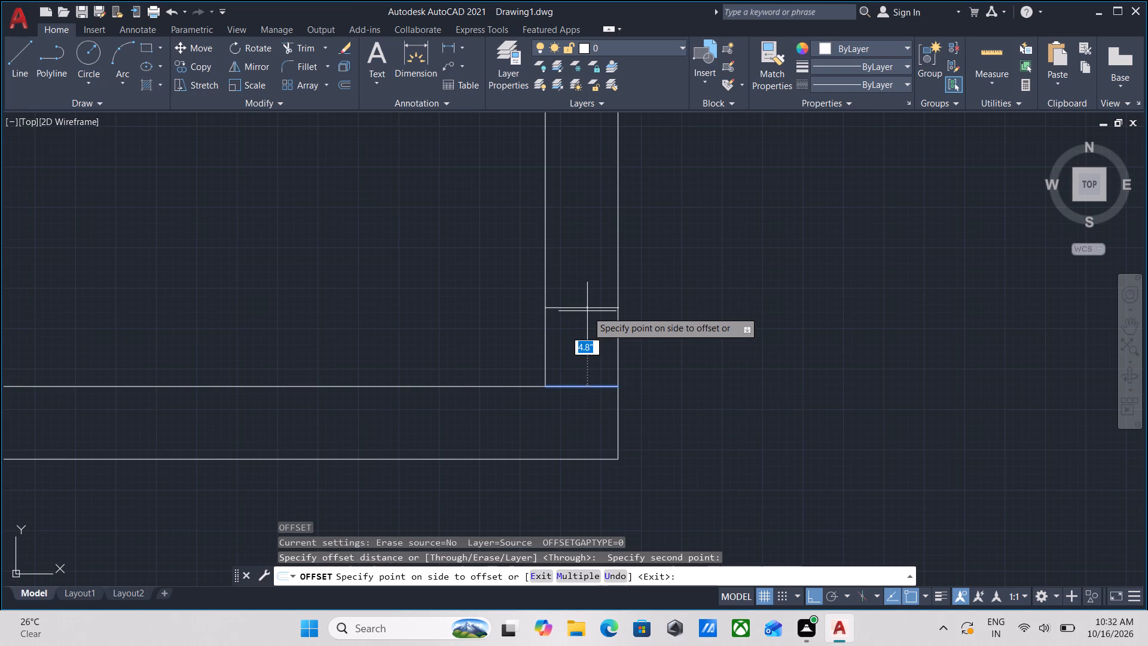
{"action": "key", "text": "2"}
{"action": "key", "text": "Return"}
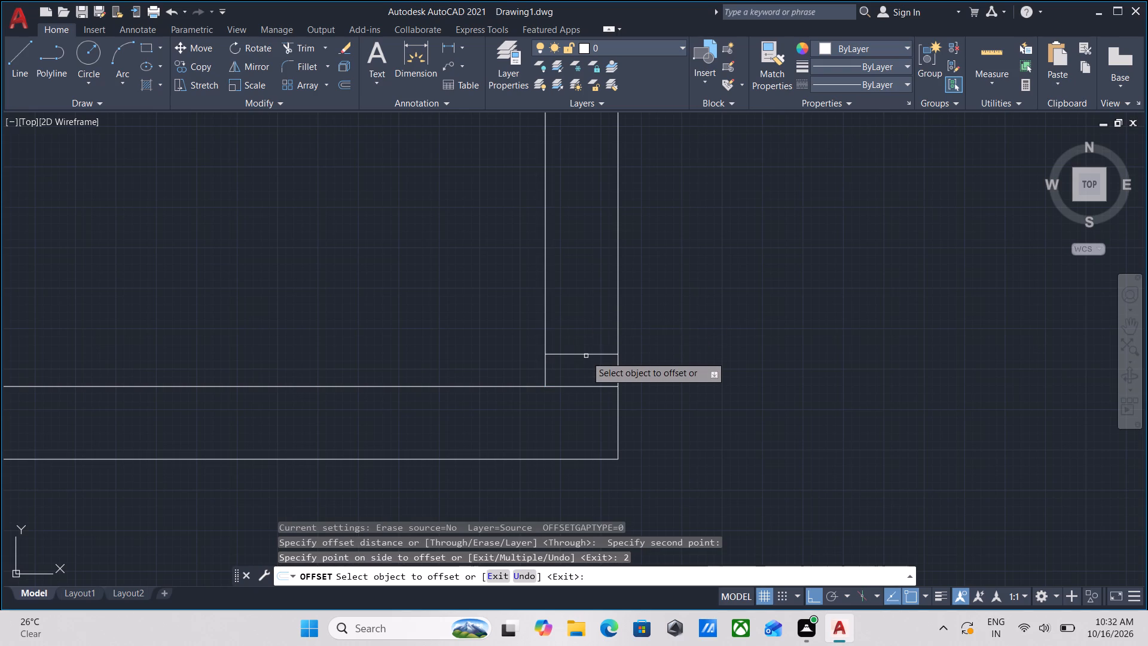
Offset the new short line 2' upward to mark the other side of the small upper room's door opening.
{"action": "left_click", "coordinate": [589, 353]}
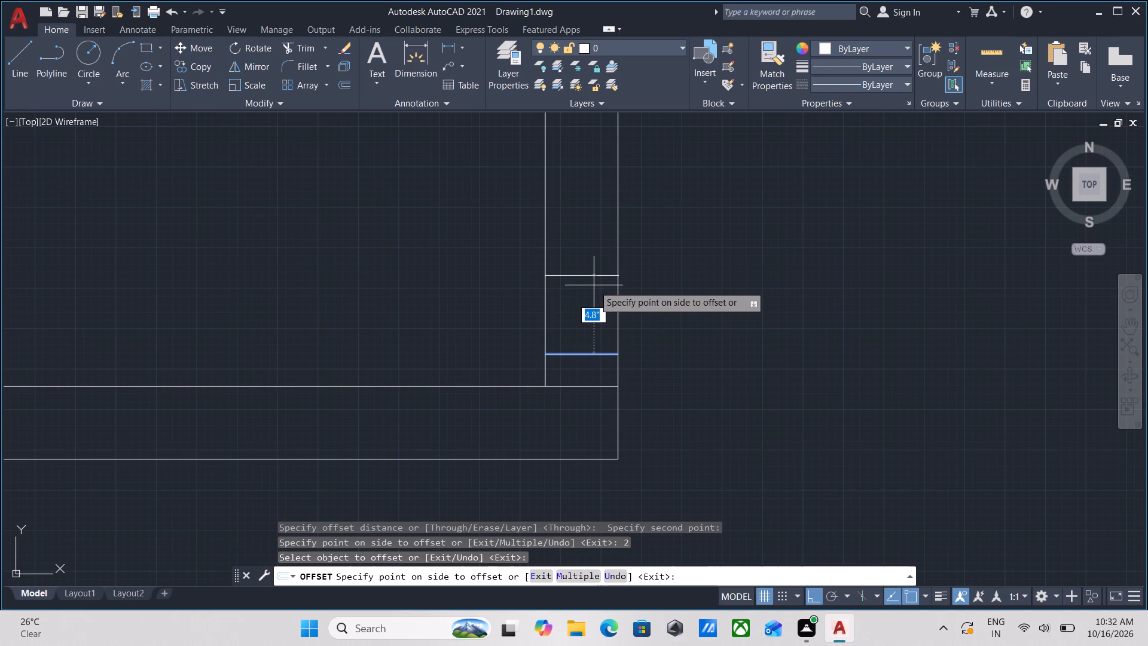
{"action": "scroll", "coordinate": [594, 282], "scroll_direction": "down", "scroll_amount": 2}
{"action": "middle_click_drag", "start_coordinate": [592, 310], "coordinate": [583, 423]}
{"action": "type", "text": "2'"}
{"action": "key", "text": "Return"}
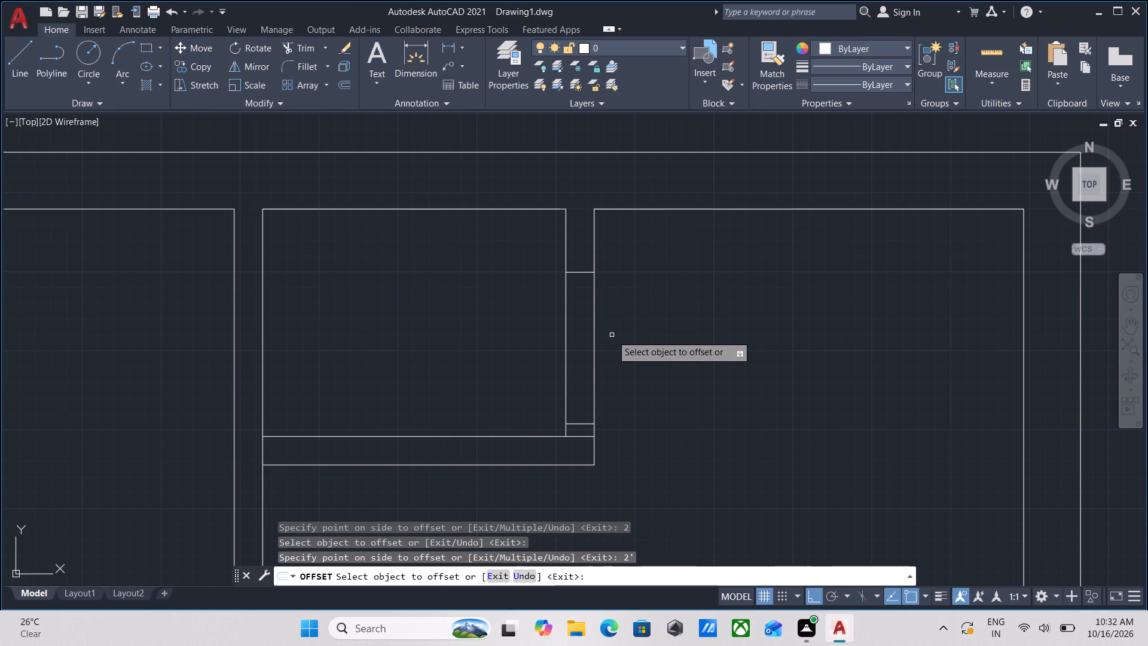
{"action": "key", "text": "Escape"}
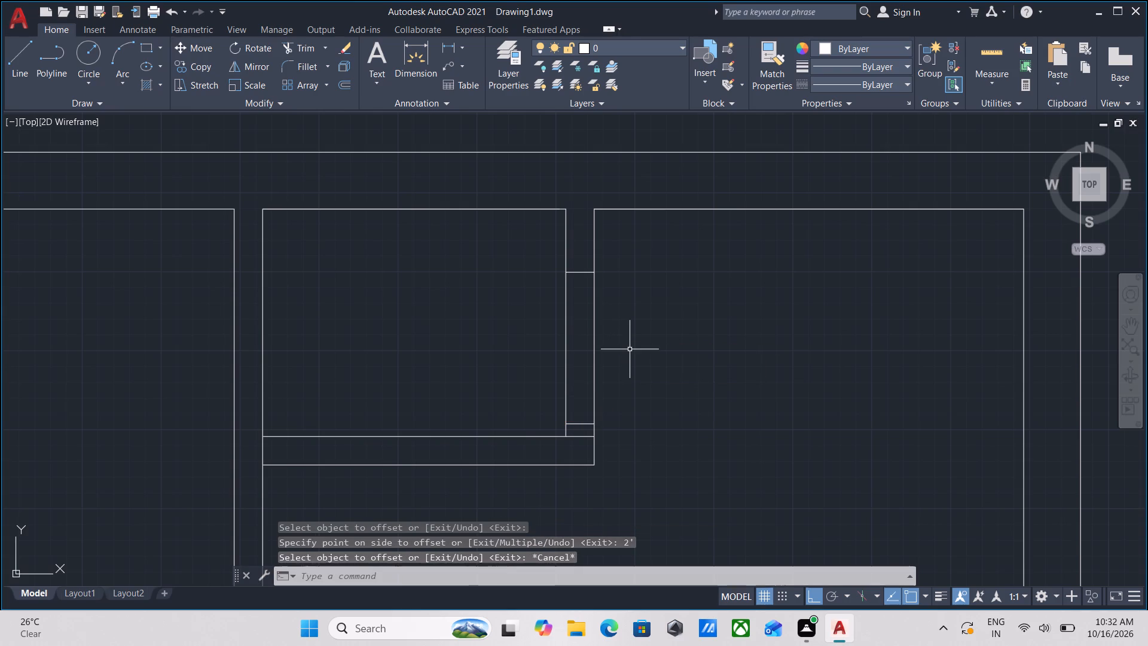
Trim the right wall lines between the two door marks, and remove the leftover line across the wall at the lower corner.
{"action": "type", "text": "tr"}
{"action": "key", "text": "Return"}
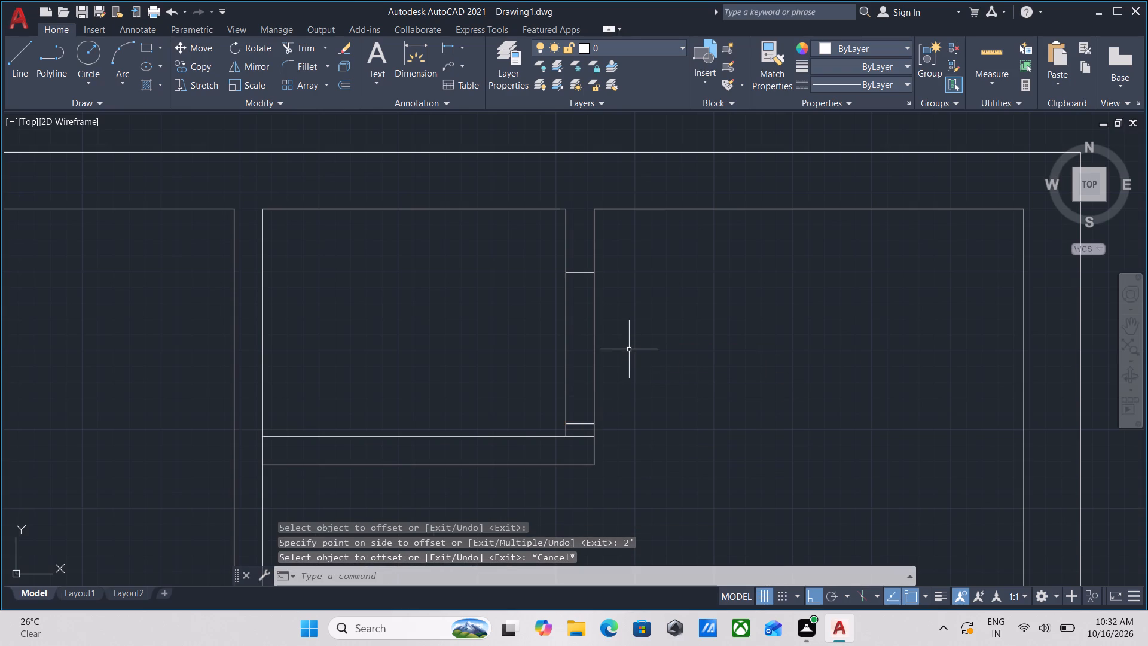
{"action": "left_click", "coordinate": [629, 349]}
{"action": "left_click", "coordinate": [468, 341]}
{"action": "scroll", "coordinate": [562, 468], "scroll_direction": "up", "scroll_amount": 2}
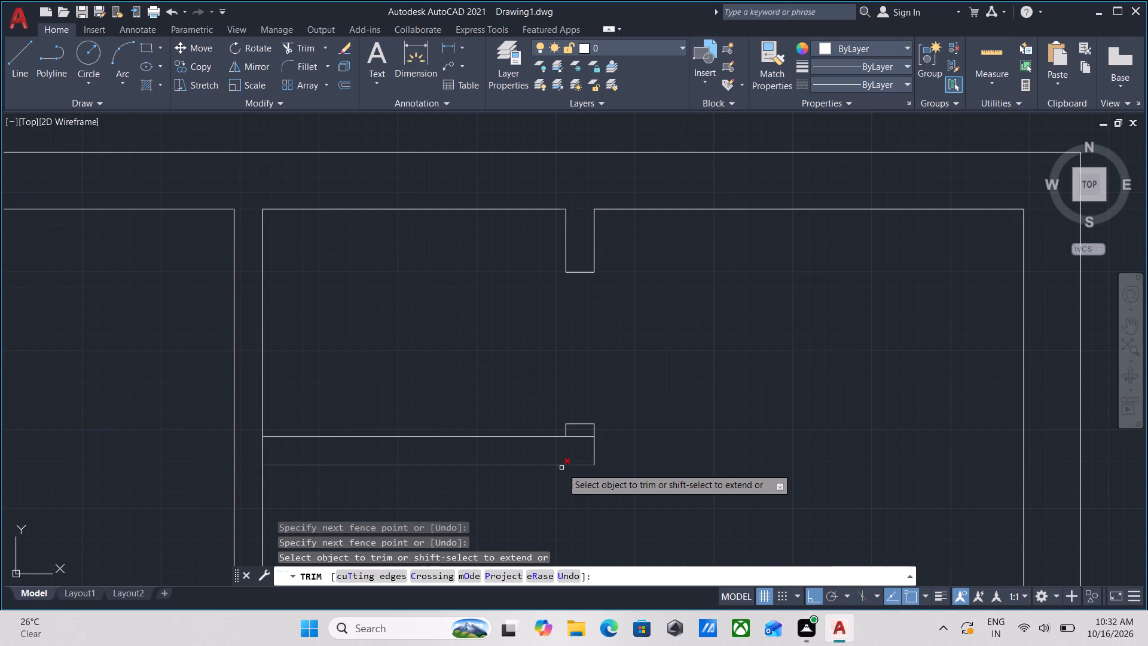
{"action": "scroll", "coordinate": [563, 468], "scroll_direction": "up", "scroll_amount": 1}
{"action": "left_click", "coordinate": [586, 421]}
{"action": "left_click", "coordinate": [596, 370]}
{"action": "scroll", "coordinate": [596, 370], "scroll_direction": "down", "scroll_amount": 3}
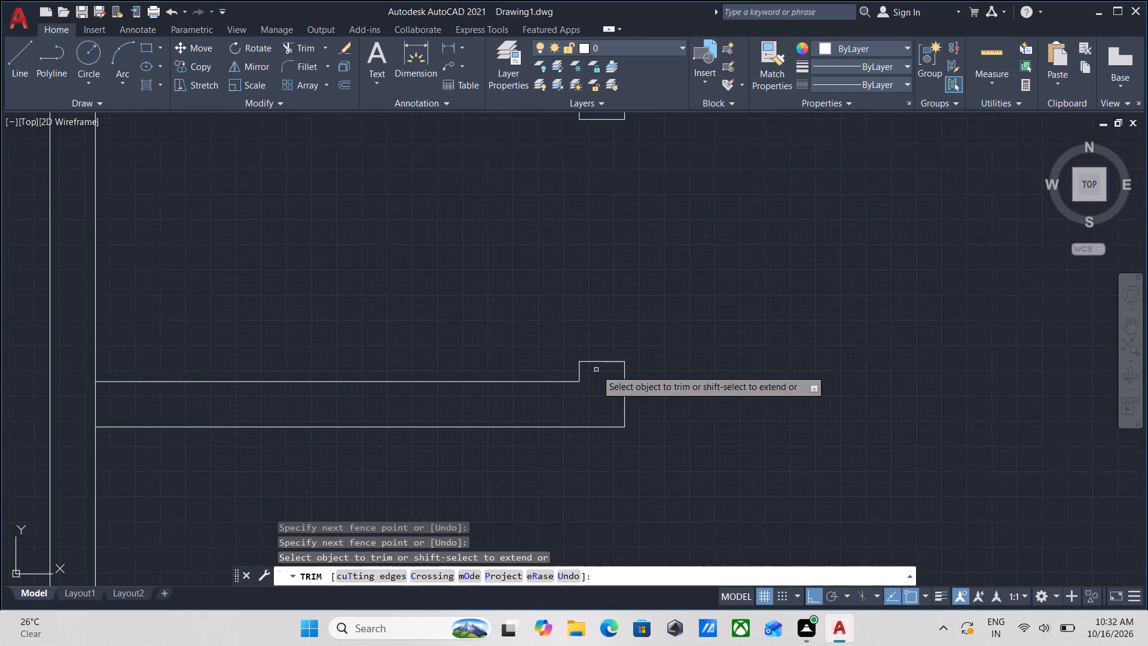
{"action": "scroll", "coordinate": [596, 371], "scroll_direction": "down", "scroll_amount": 2}
{"action": "key", "text": "Escape"}
Trim the central partition's face line where the small upper room's bottom wall meets it, opening the wall junction.
{"action": "scroll", "coordinate": [581, 417], "scroll_direction": "down", "scroll_amount": 1}
{"action": "middle_click_drag", "start_coordinate": [581, 417], "coordinate": [579, 401]}
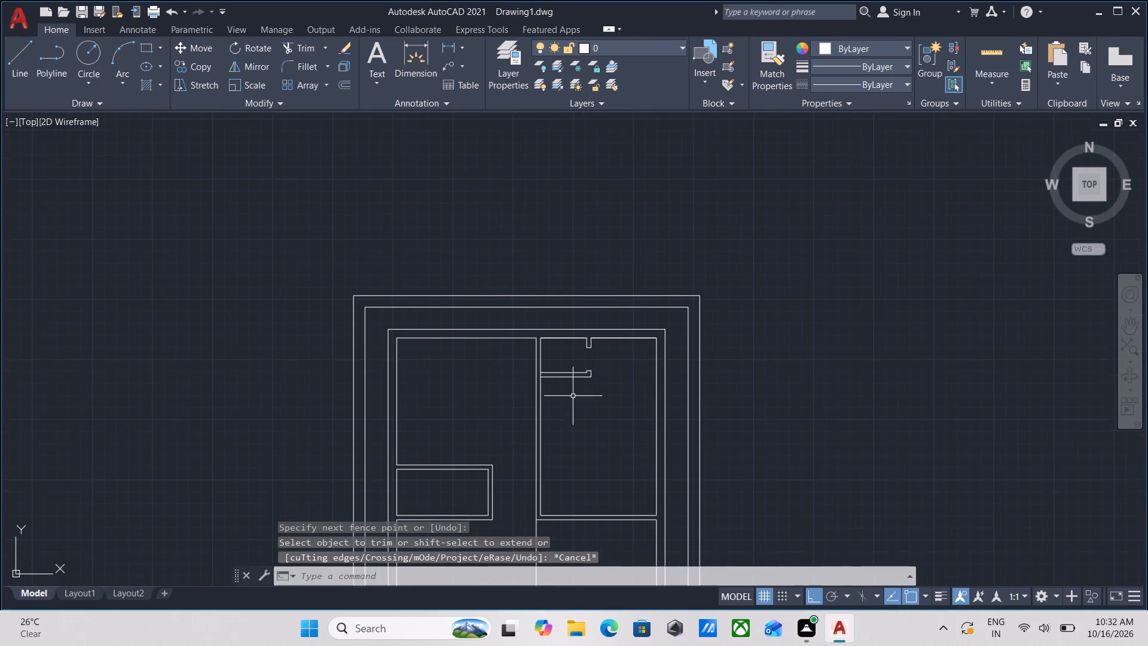
{"action": "scroll", "coordinate": [516, 368], "scroll_direction": "up", "scroll_amount": 3}
{"action": "type", "text": "tr"}
{"action": "key", "text": "Return"}
{"action": "scroll", "coordinate": [637, 428], "scroll_direction": "up", "scroll_amount": 3}
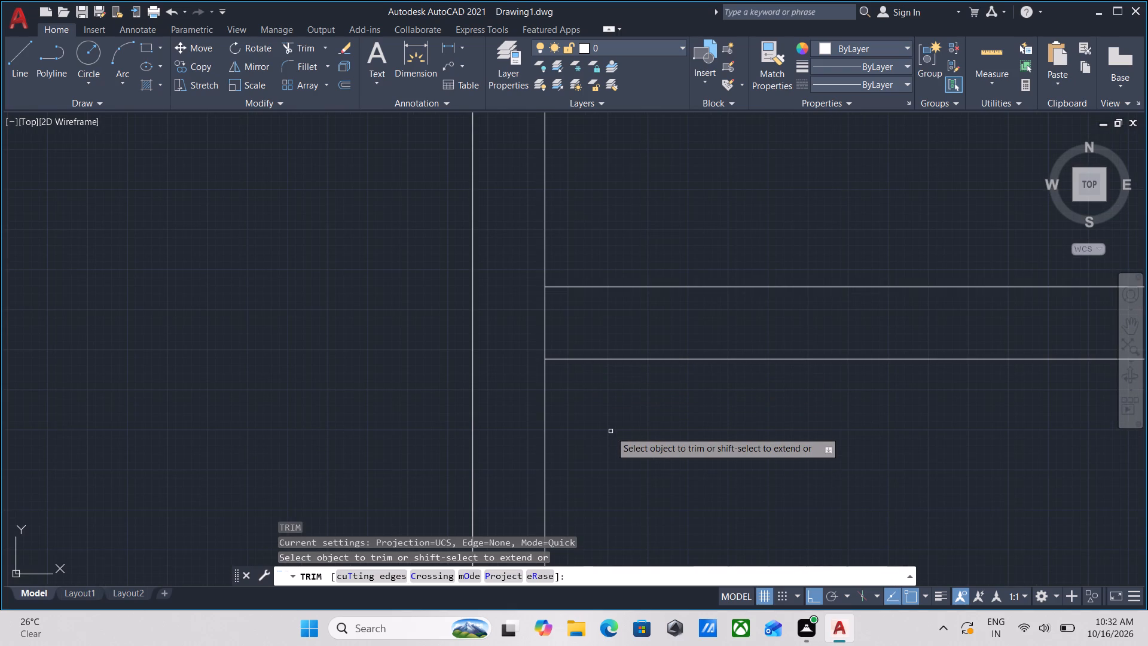
{"action": "left_click", "coordinate": [563, 320]}
{"action": "left_click", "coordinate": [504, 331]}
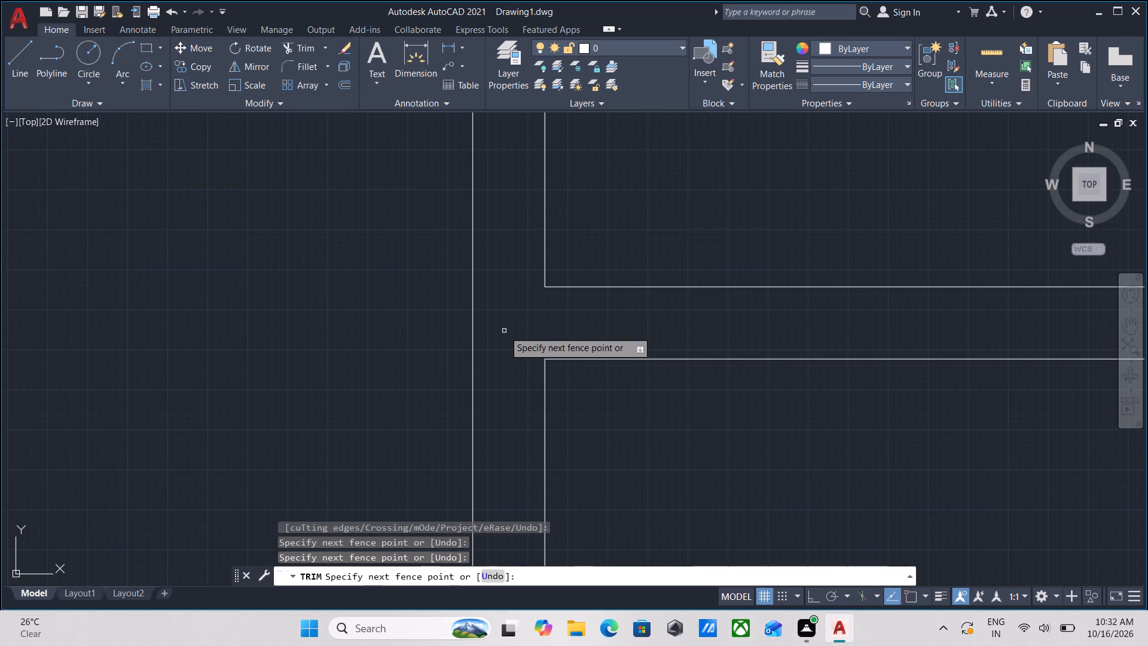
{"action": "key", "text": "Escape"}
{"action": "scroll", "coordinate": [504, 331], "scroll_direction": "down", "scroll_amount": 3}
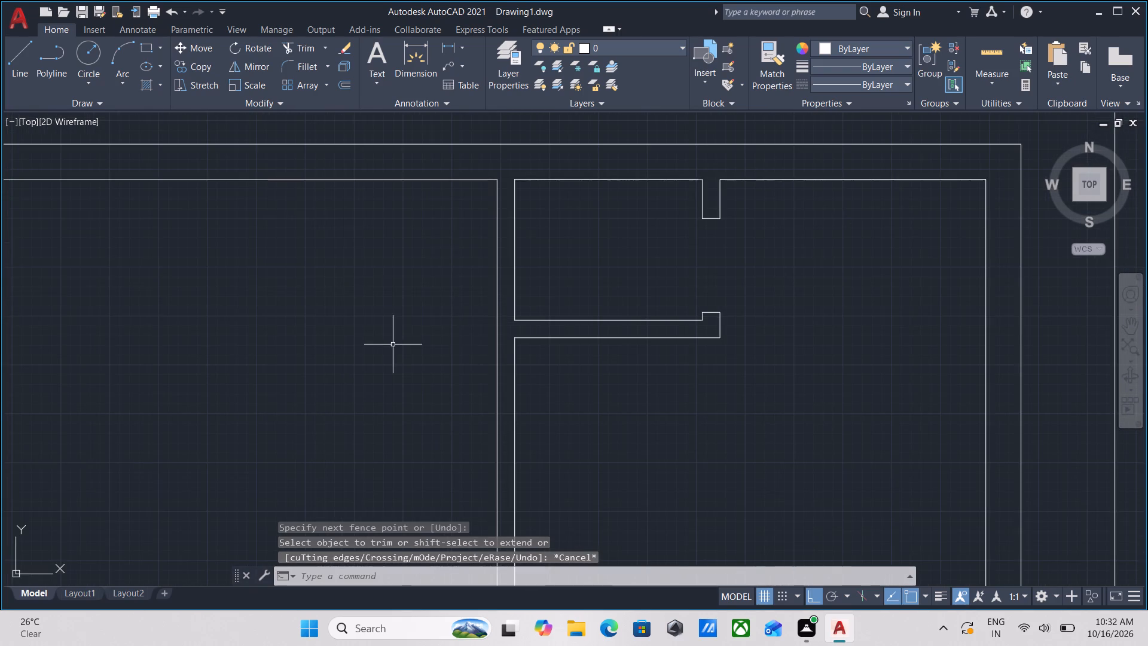
Draw a short horizontal line across the small left room's right wall, starting at its upper inner corner.
{"action": "scroll", "coordinate": [392, 343], "scroll_direction": "down", "scroll_amount": 1}
{"action": "middle_click_drag", "start_coordinate": [392, 343], "coordinate": [484, 309]}
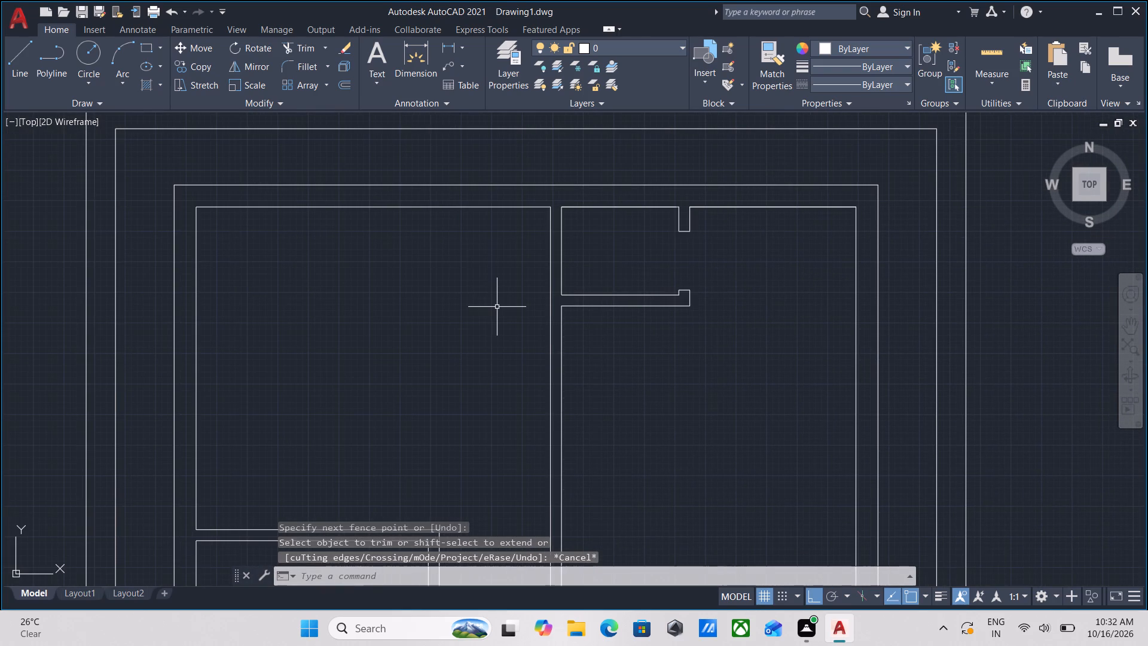
{"action": "middle_click_drag", "start_coordinate": [431, 367], "coordinate": [545, 441]}
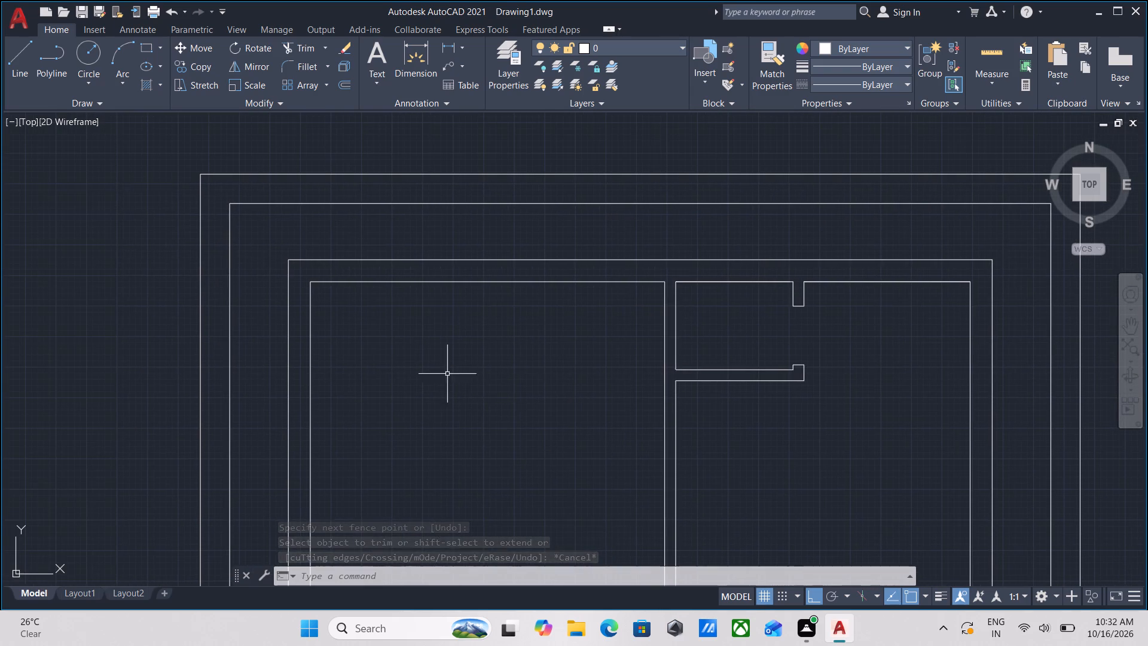
{"action": "middle_click_drag", "start_coordinate": [419, 361], "coordinate": [444, 355]}
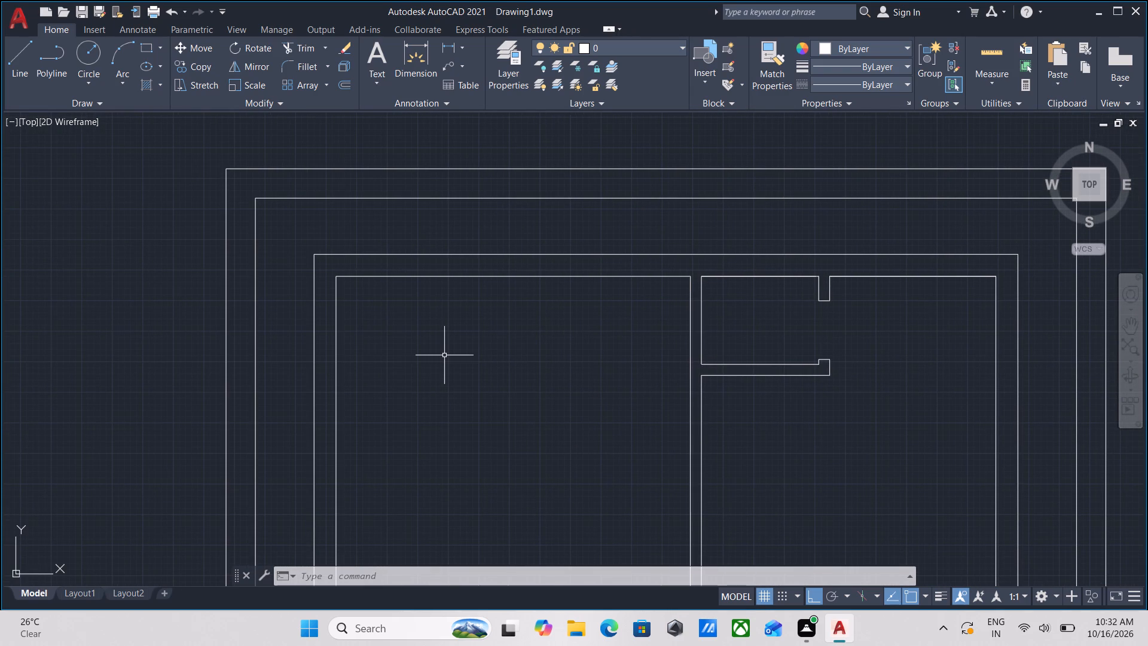
{"action": "scroll", "coordinate": [444, 355], "scroll_direction": "down", "scroll_amount": 1}
{"action": "key", "text": "Escape"}
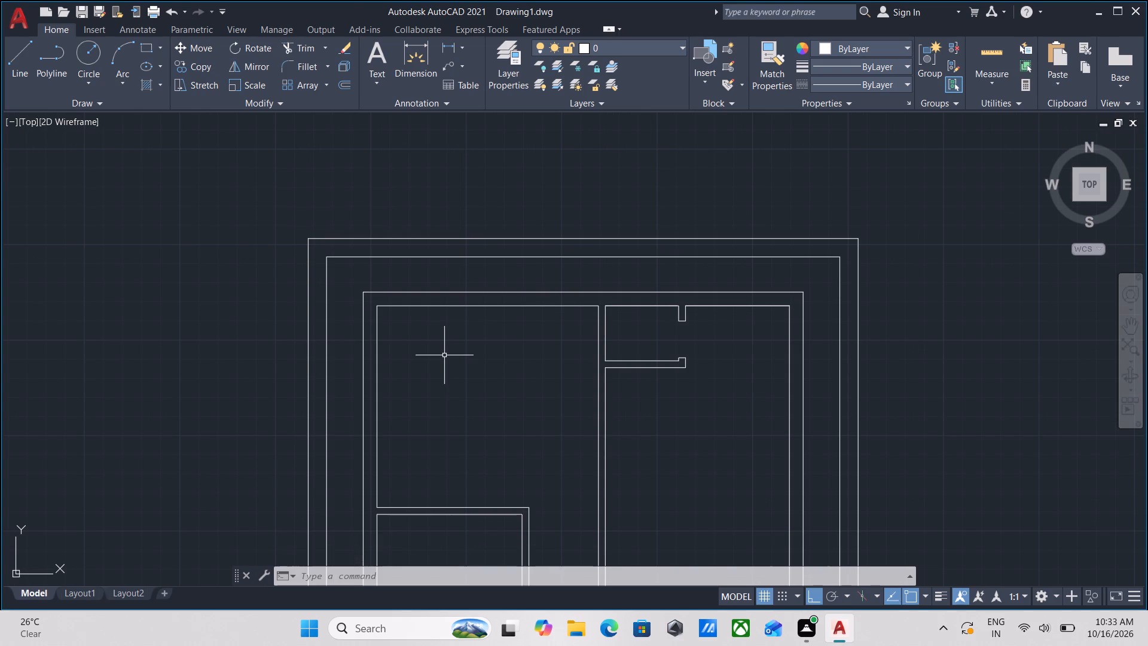
{"action": "scroll", "coordinate": [466, 358], "scroll_direction": "down", "scroll_amount": 2}
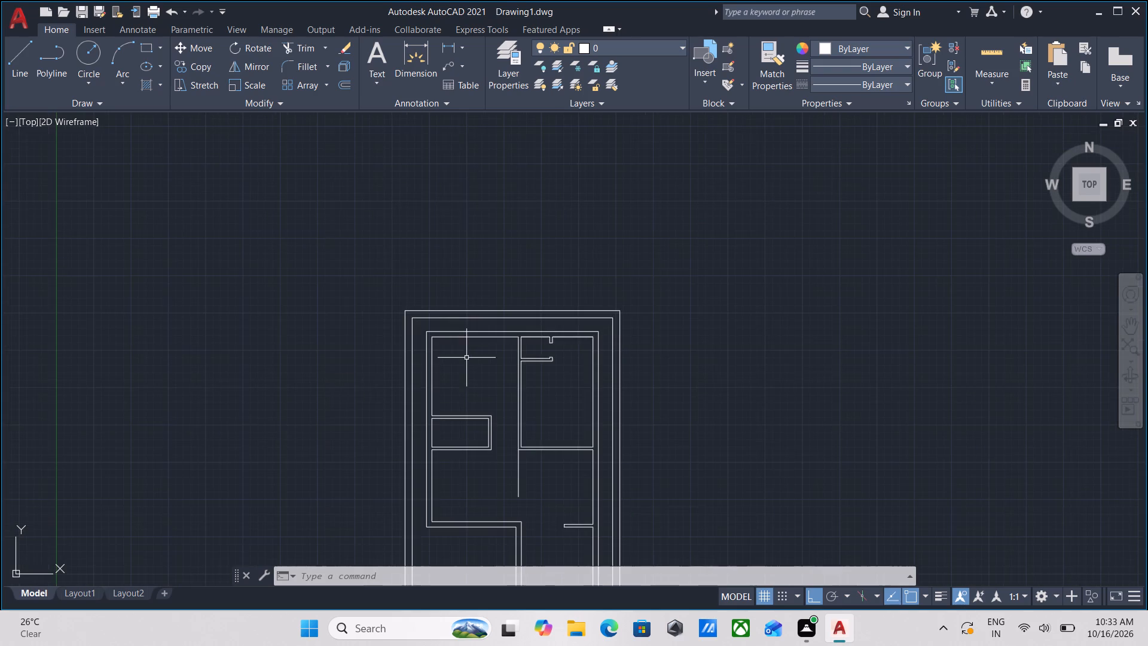
{"action": "middle_click_drag", "start_coordinate": [466, 358], "coordinate": [464, 304]}
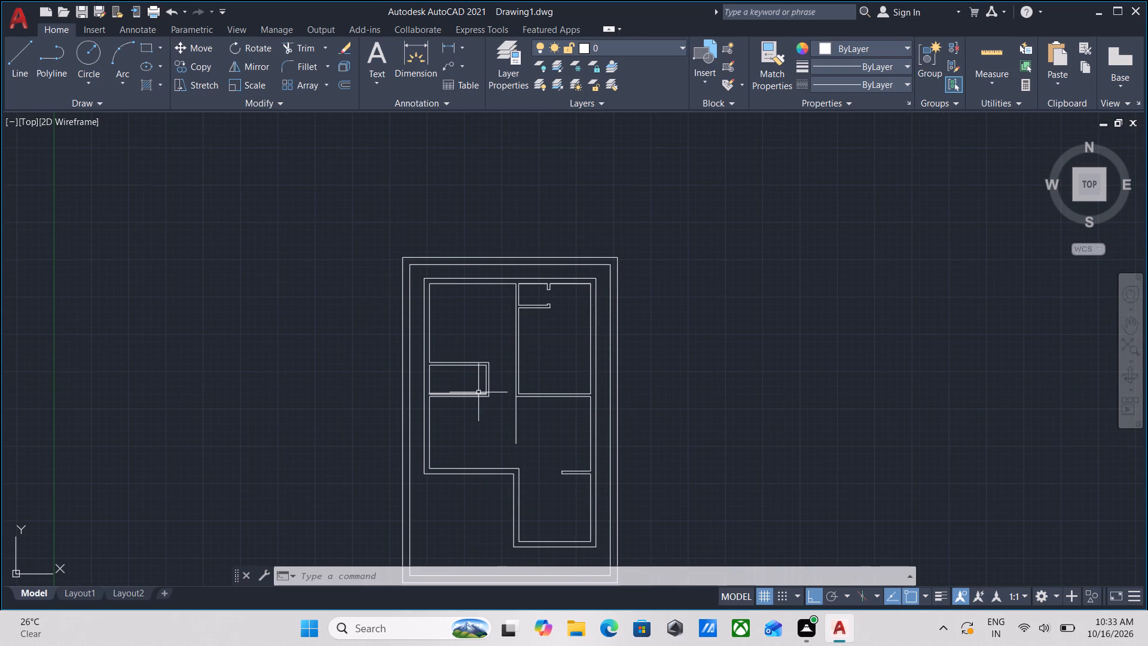
{"action": "scroll", "coordinate": [502, 409], "scroll_direction": "up", "scroll_amount": 3}
{"action": "middle_click_drag", "start_coordinate": [472, 268], "coordinate": [470, 301]}
{"action": "key", "text": "l"}
{"action": "key", "text": "Return"}
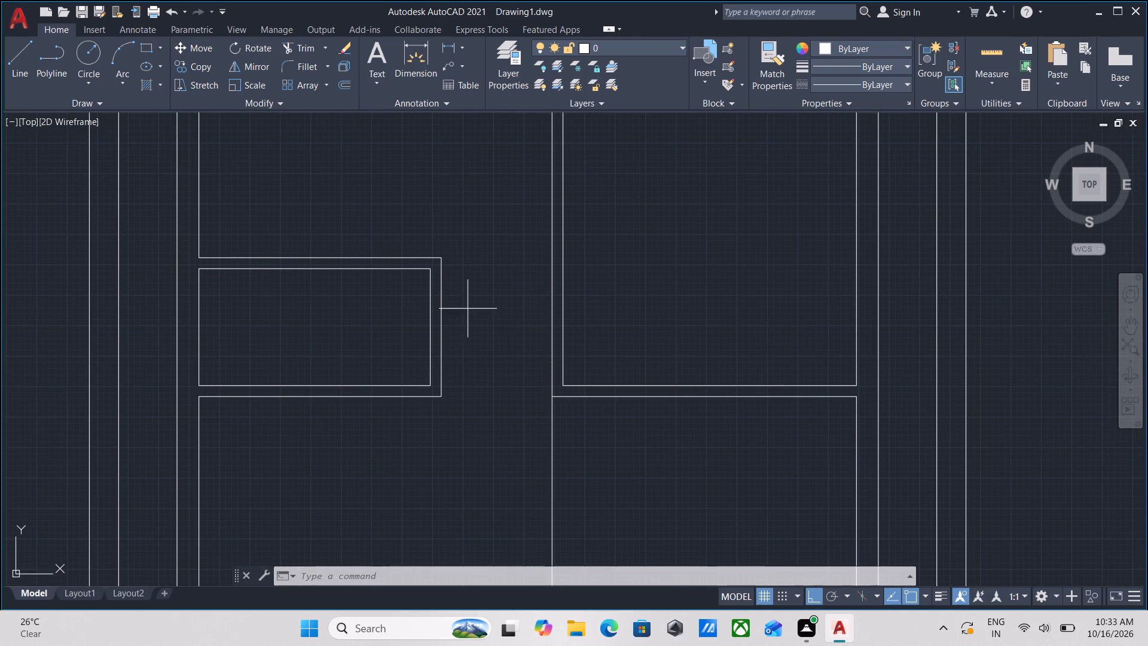
{"action": "scroll", "coordinate": [455, 295], "scroll_direction": "up", "scroll_amount": 1}
{"action": "scroll", "coordinate": [408, 246], "scroll_direction": "up", "scroll_amount": 4}
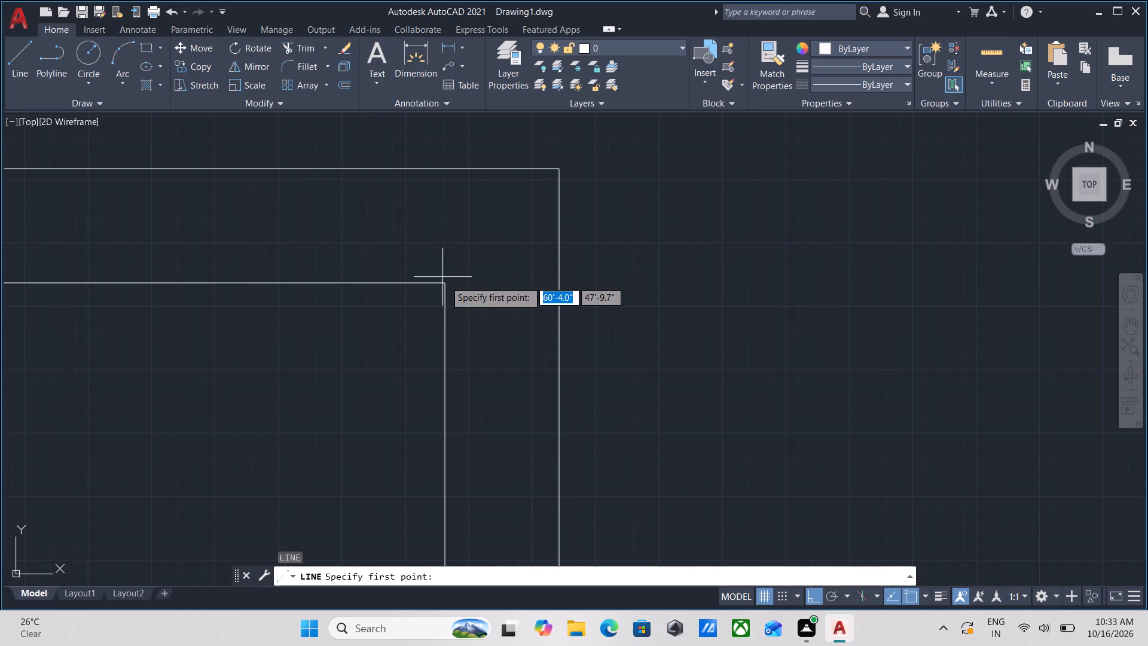
{"action": "left_click", "coordinate": [444, 287]}
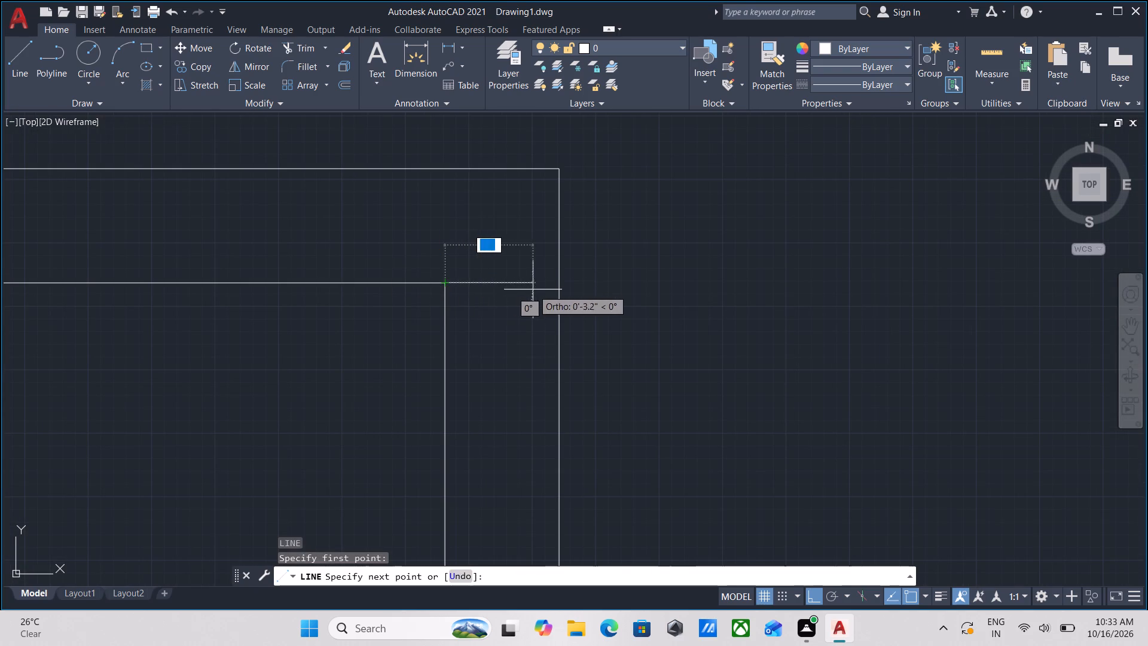
{"action": "left_click", "coordinate": [556, 285]}
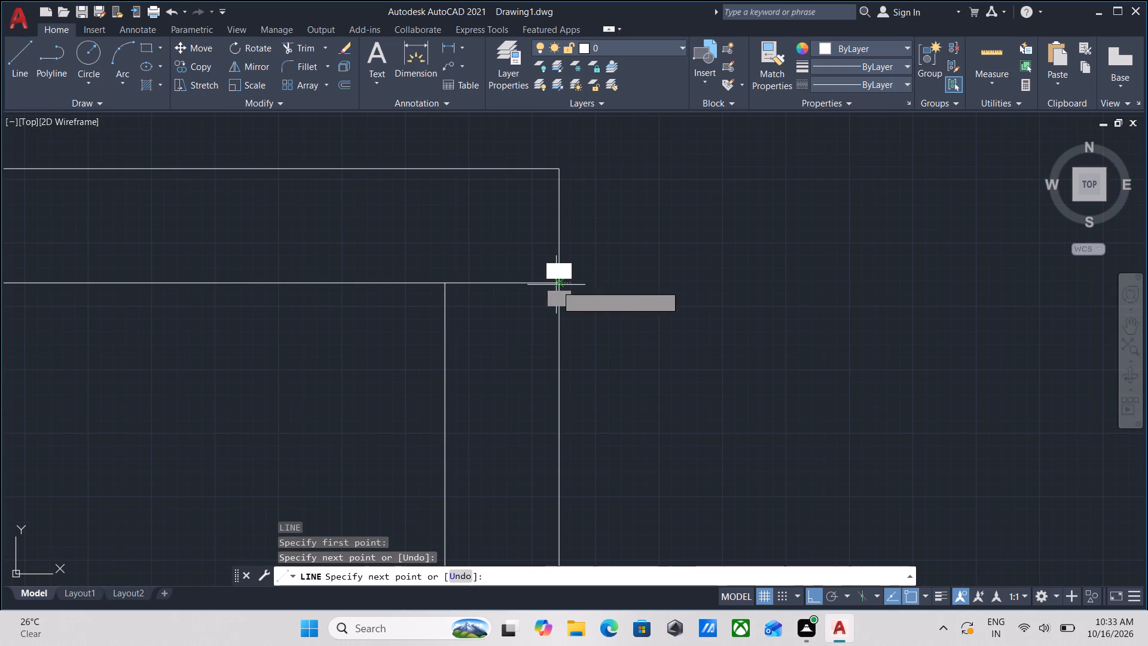
{"action": "key", "text": "Escape"}
Offset the short line across the small left room's right wall 4" downward to mark the door opening's upper side.
{"action": "left_click", "coordinate": [518, 302]}
{"action": "left_click", "coordinate": [491, 262]}
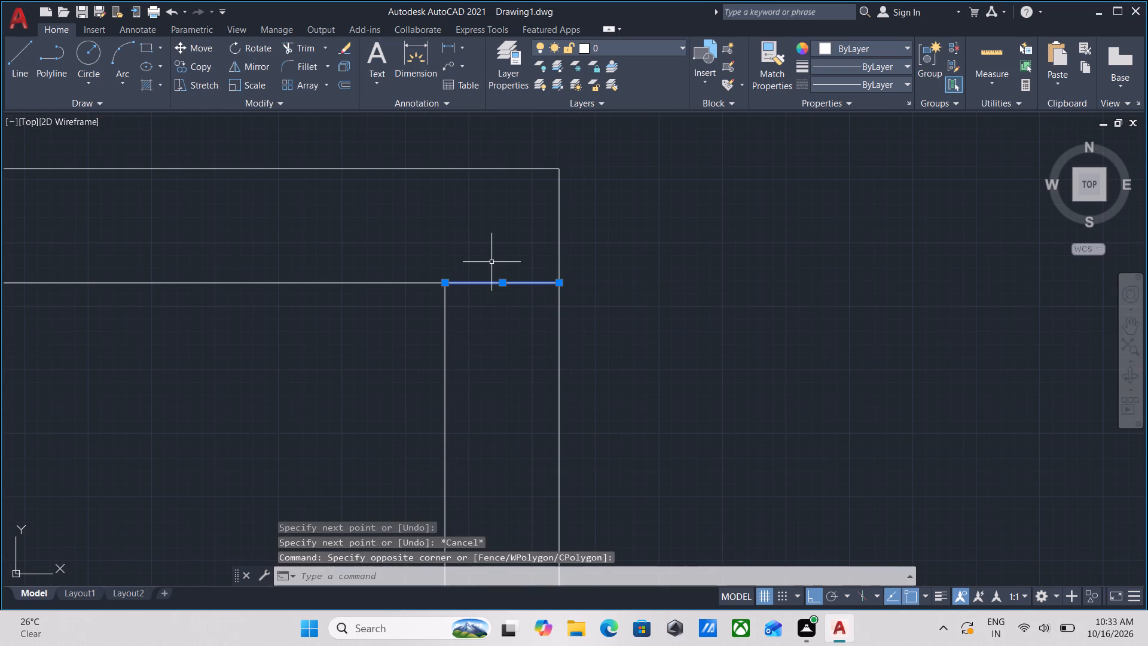
{"action": "key", "text": "o"}
{"action": "key", "text": "Return"}
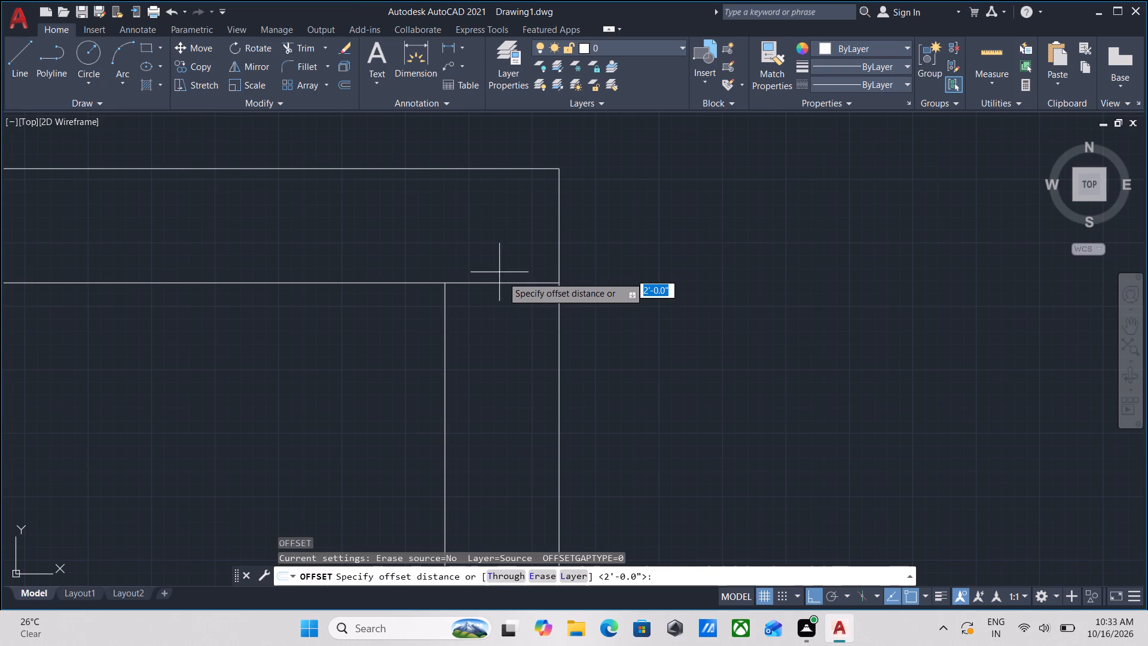
{"action": "left_click", "coordinate": [501, 288]}
{"action": "left_click", "coordinate": [500, 334]}
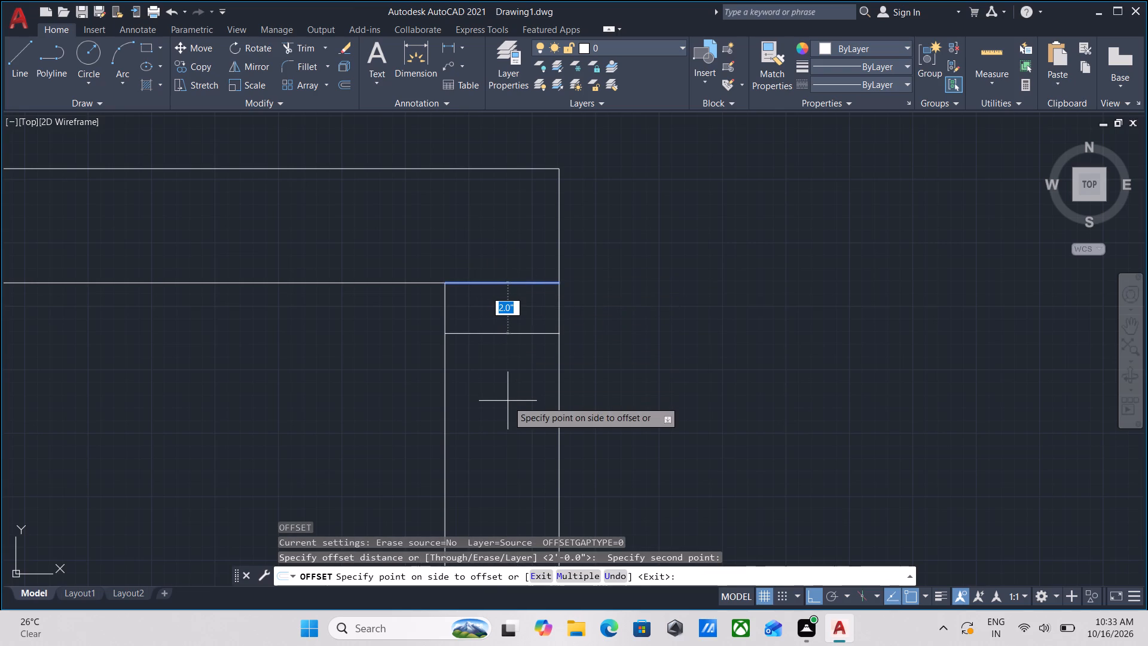
{"action": "key", "text": "4"}
{"action": "key", "text": "Return"}
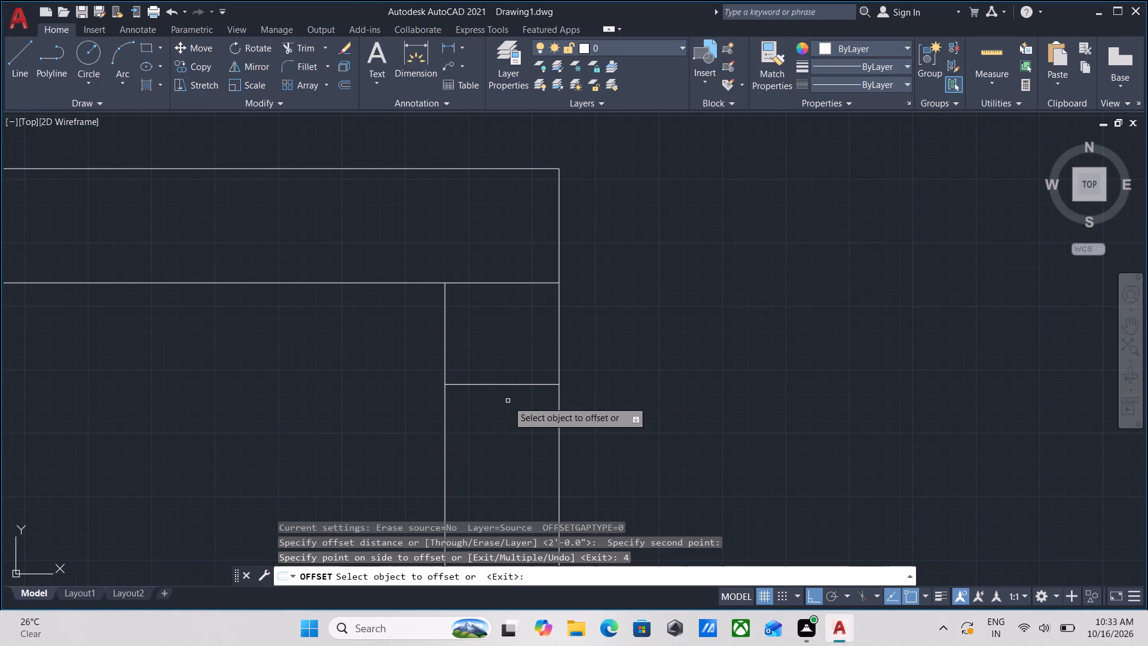
Offset the new short line 2' downward to mark the other side of the small left room's door opening.
{"action": "left_click", "coordinate": [503, 386]}
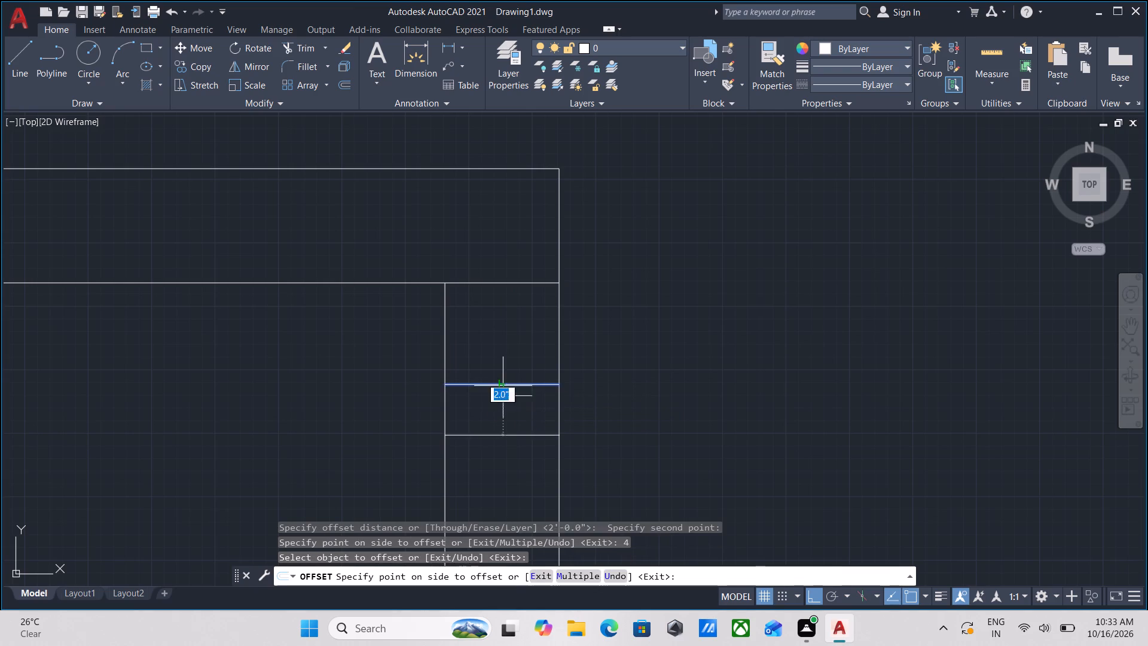
{"action": "middle_click_drag", "start_coordinate": [503, 502], "coordinate": [491, 389]}
{"action": "key", "text": "2"}
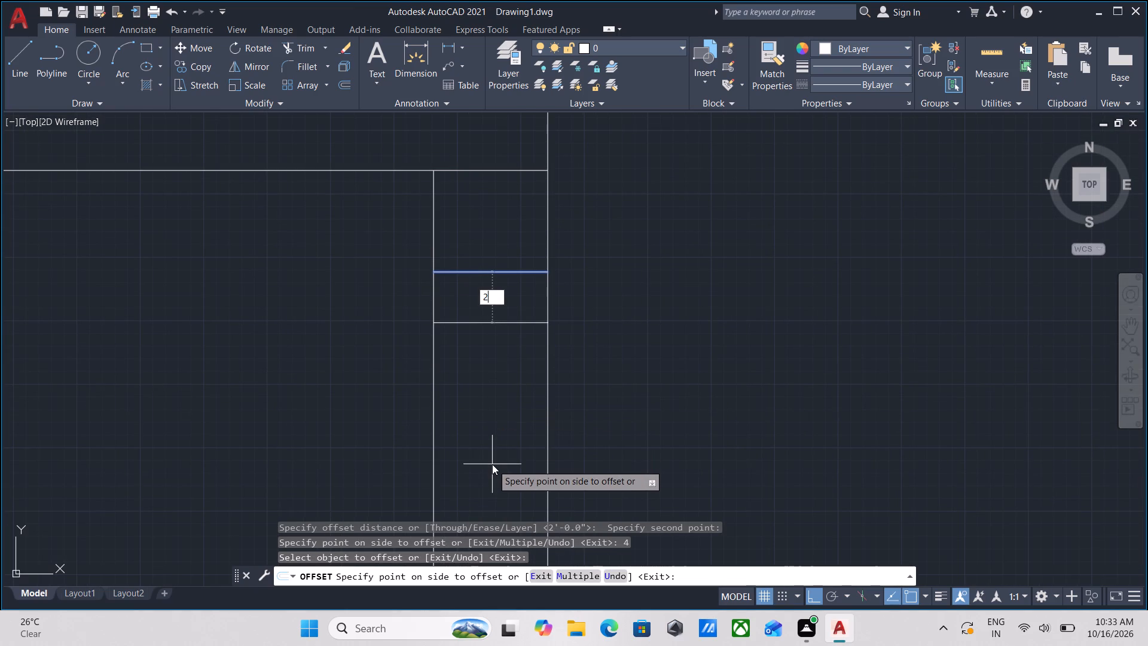
{"action": "key", "text": "apostrophe"}
{"action": "key", "text": "Return"}
{"action": "scroll", "coordinate": [537, 455], "scroll_direction": "down", "scroll_amount": 2}
{"action": "scroll", "coordinate": [593, 419], "scroll_direction": "down", "scroll_amount": 1}
{"action": "middle_click_drag", "start_coordinate": [593, 418], "coordinate": [593, 418]}
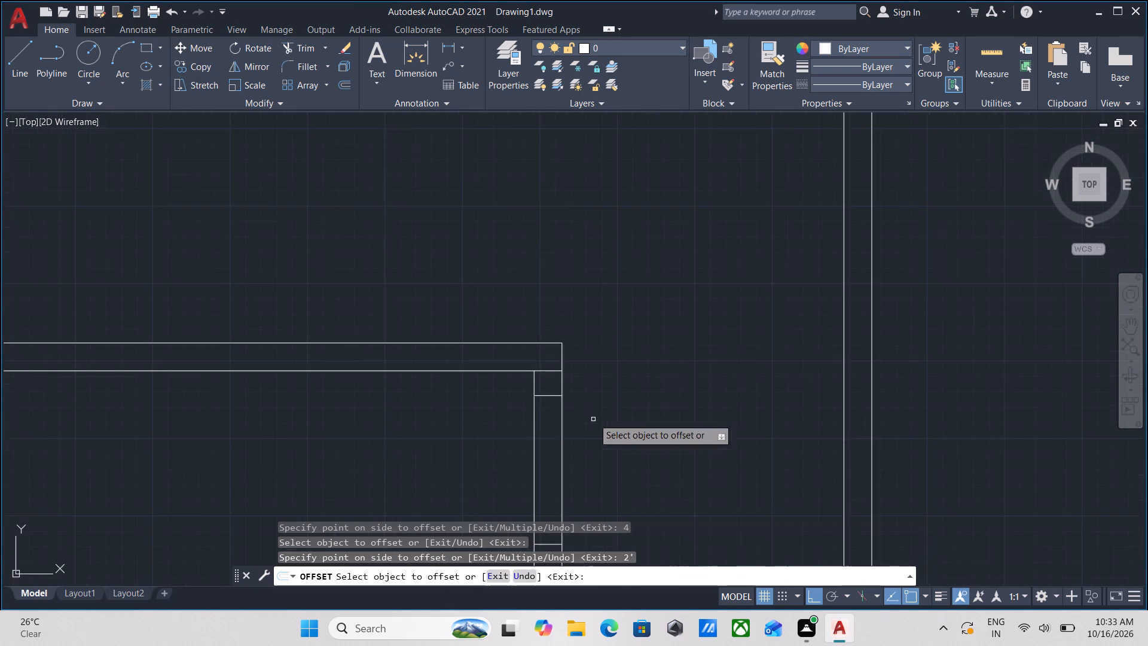
{"action": "middle_click_drag", "start_coordinate": [593, 418], "coordinate": [604, 300]}
{"action": "key", "text": "Escape"}
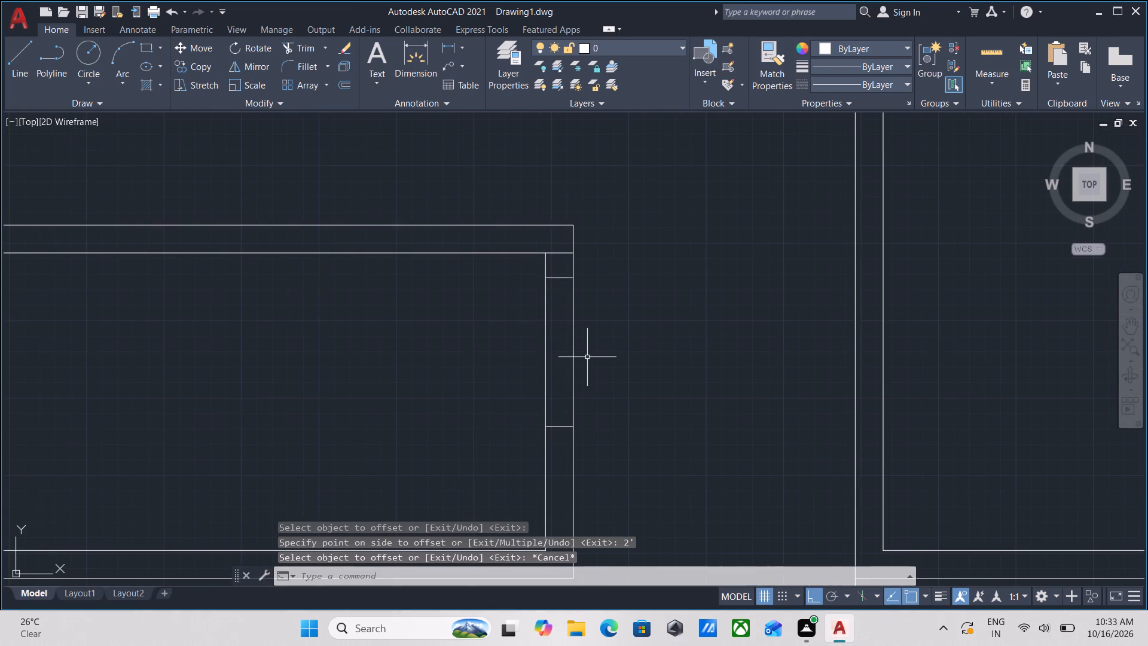
Trim the small left room's right wall lines between the two door marks, and remove the leftover line across the wall at the upper corner.
{"action": "type", "text": "tr"}
{"action": "key", "text": "Return"}
{"action": "left_click", "coordinate": [586, 358]}
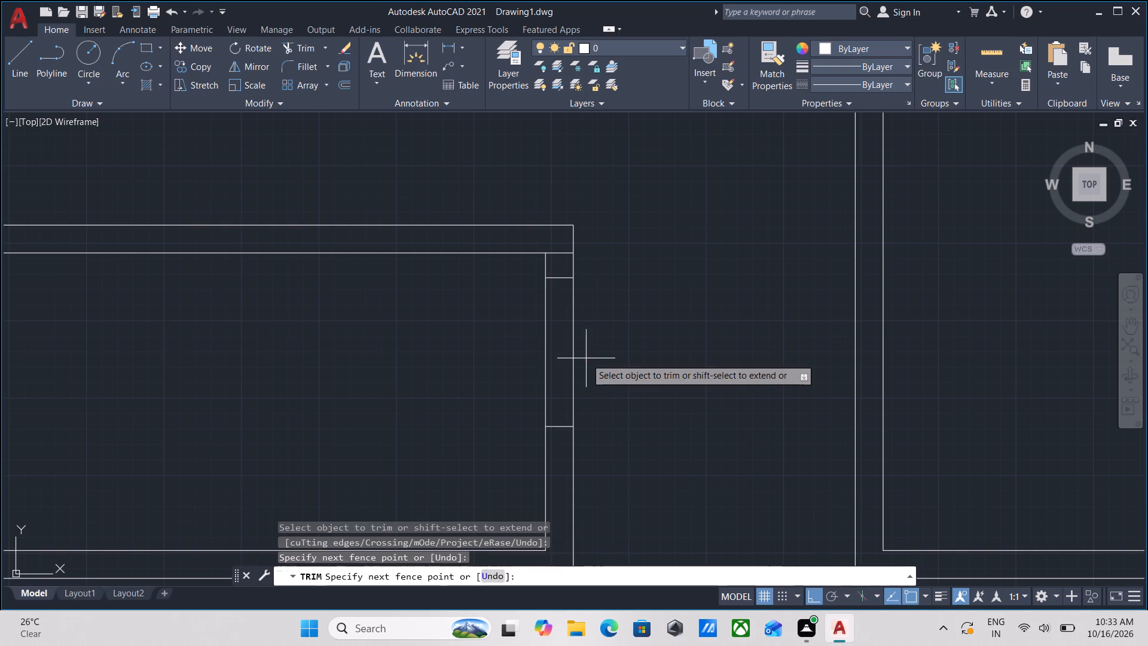
{"action": "left_click", "coordinate": [465, 348]}
{"action": "scroll", "coordinate": [566, 251], "scroll_direction": "up", "scroll_amount": 2}
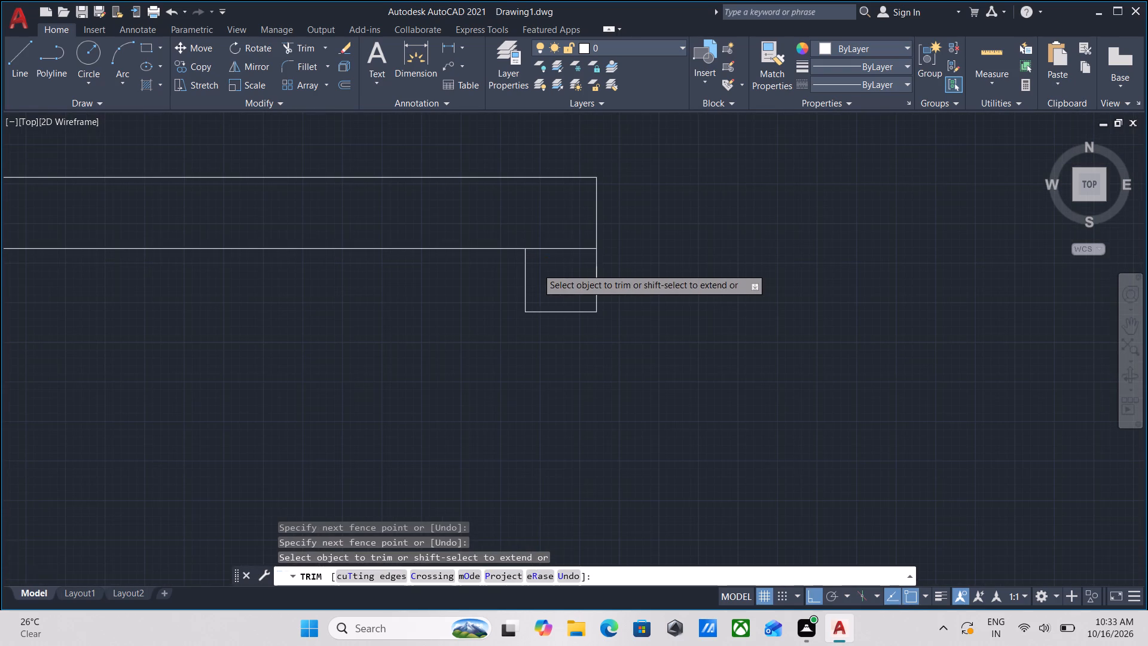
{"action": "left_click", "coordinate": [536, 278]}
{"action": "left_click", "coordinate": [551, 232]}
{"action": "scroll", "coordinate": [551, 232], "scroll_direction": "down", "scroll_amount": 2}
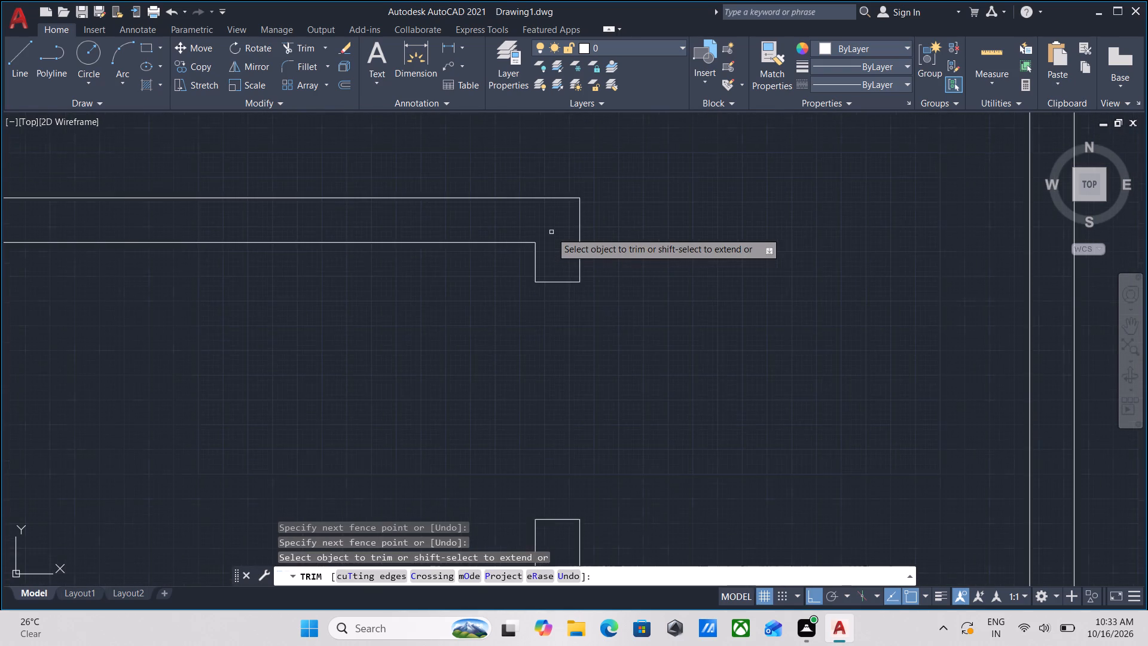
{"action": "key", "text": "Escape"}
Draw a 9" vertical line across the lower-left room's bottom outer wall, starting at the corner where the wall turns down.
{"action": "scroll", "coordinate": [563, 309], "scroll_direction": "down", "scroll_amount": 2}
{"action": "middle_click_drag", "start_coordinate": [558, 354], "coordinate": [555, 333]}
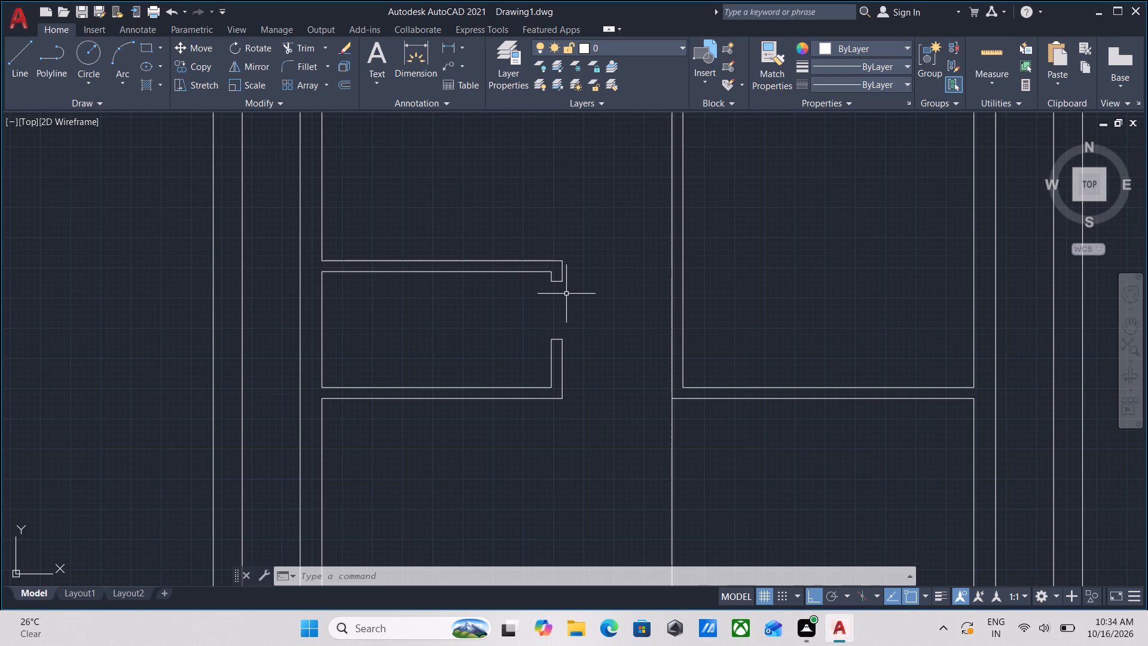
{"action": "scroll", "coordinate": [566, 434], "scroll_direction": "down", "scroll_amount": 2}
{"action": "scroll", "coordinate": [606, 465], "scroll_direction": "down", "scroll_amount": 1}
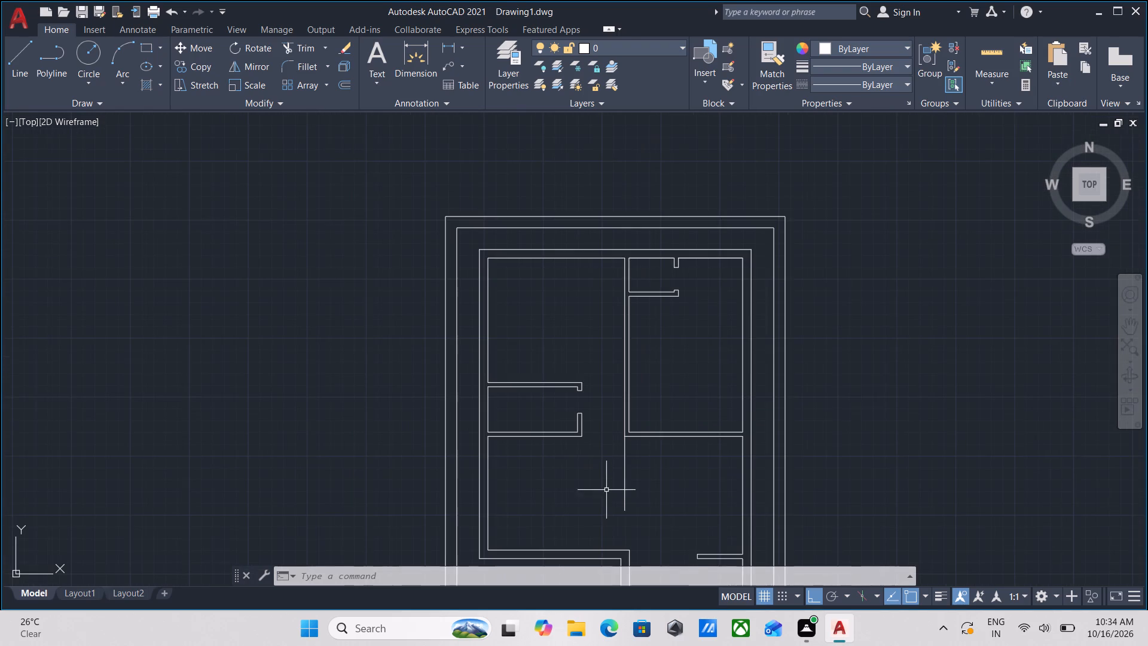
{"action": "middle_click_drag", "start_coordinate": [607, 496], "coordinate": [599, 370]}
{"action": "scroll", "coordinate": [622, 470], "scroll_direction": "up", "scroll_amount": 3}
{"action": "middle_click_drag", "start_coordinate": [576, 386], "coordinate": [576, 420]}
{"action": "key", "text": "l"}
{"action": "key", "text": "Return"}
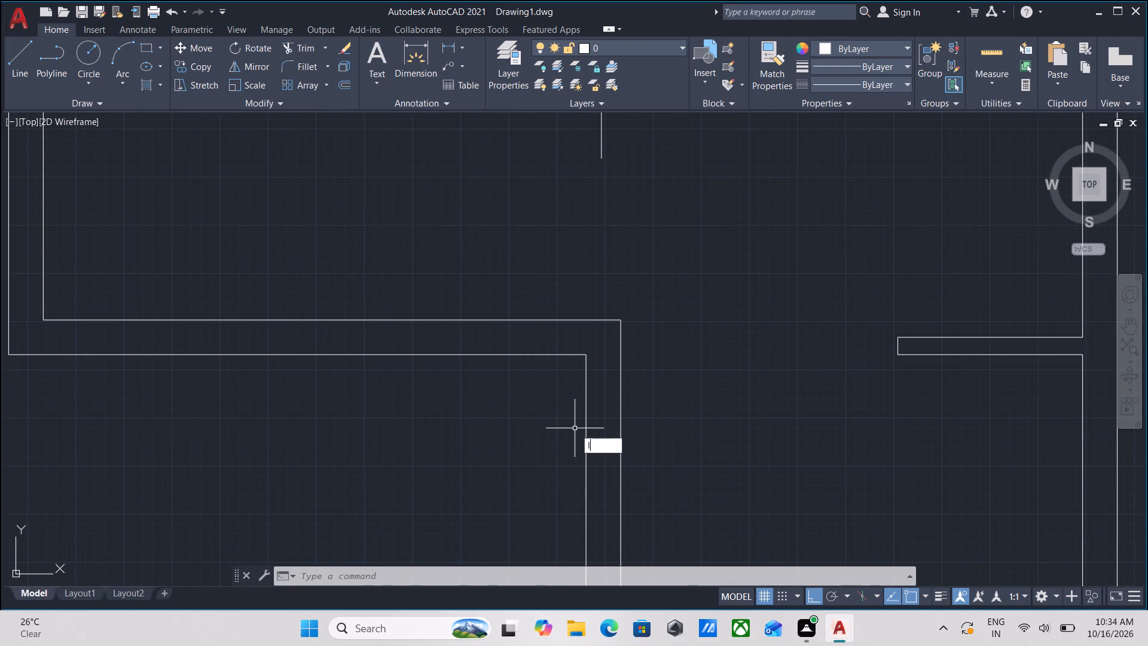
{"action": "scroll", "coordinate": [571, 371], "scroll_direction": "up", "scroll_amount": 1}
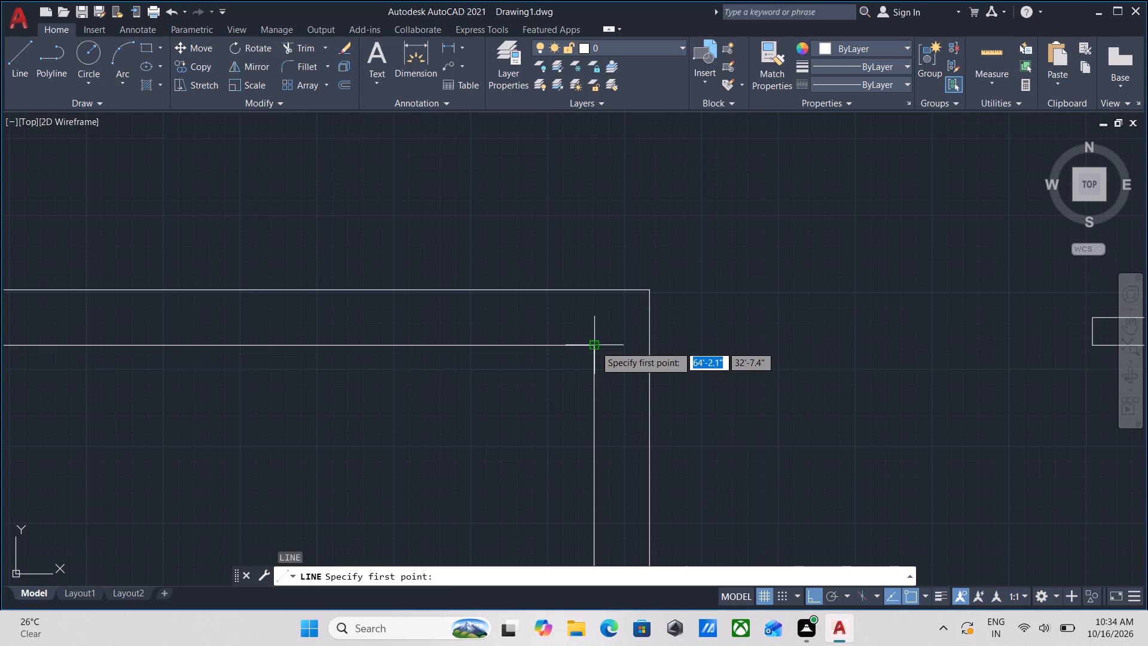
{"action": "left_click", "coordinate": [595, 346]}
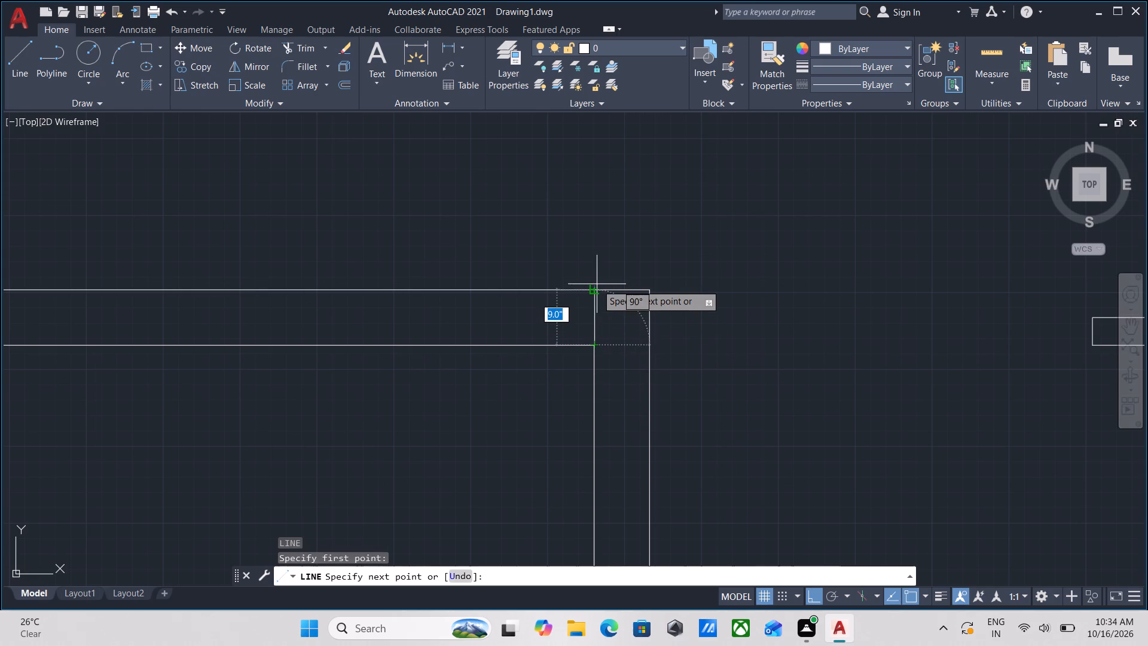
{"action": "left_click", "coordinate": [597, 287]}
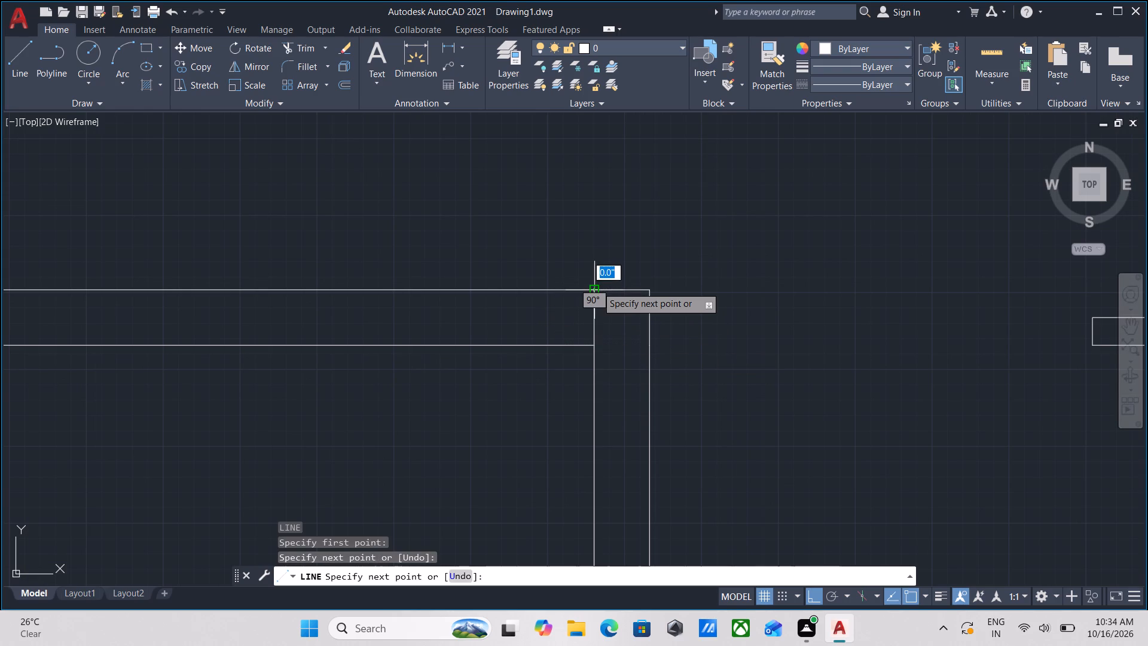
{"action": "key", "text": "Escape"}
Offset the vertical line across the lower-left room's bottom wall 6" to the left.
{"action": "left_click", "coordinate": [622, 334]}
{"action": "left_click", "coordinate": [564, 313]}
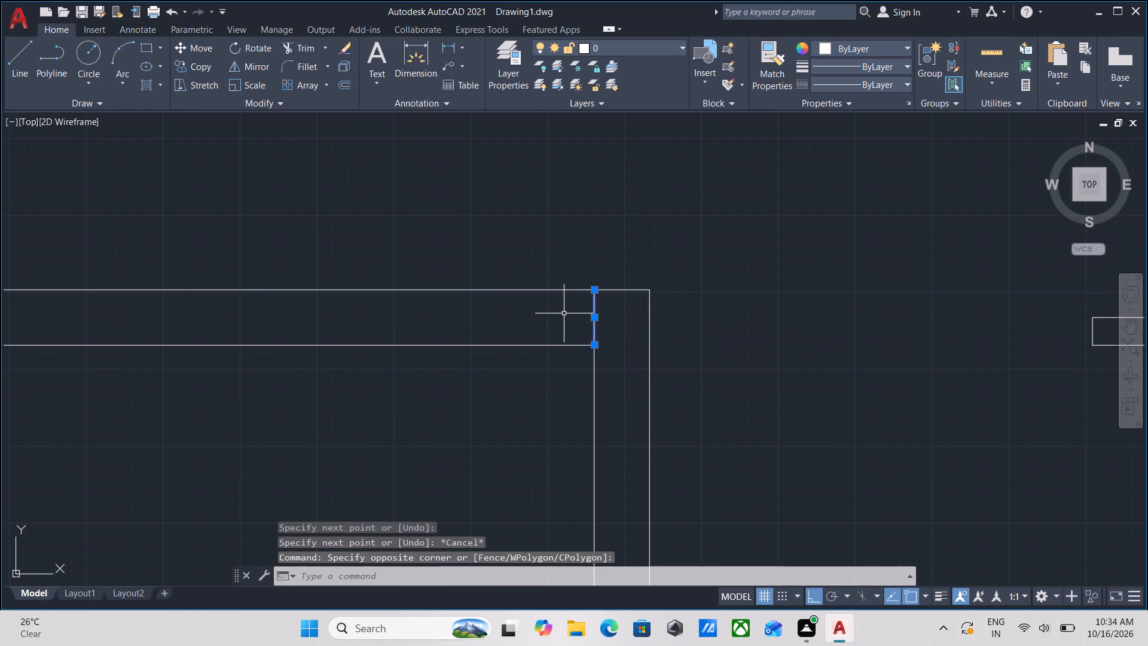
{"action": "key", "text": "o"}
{"action": "key", "text": "Return"}
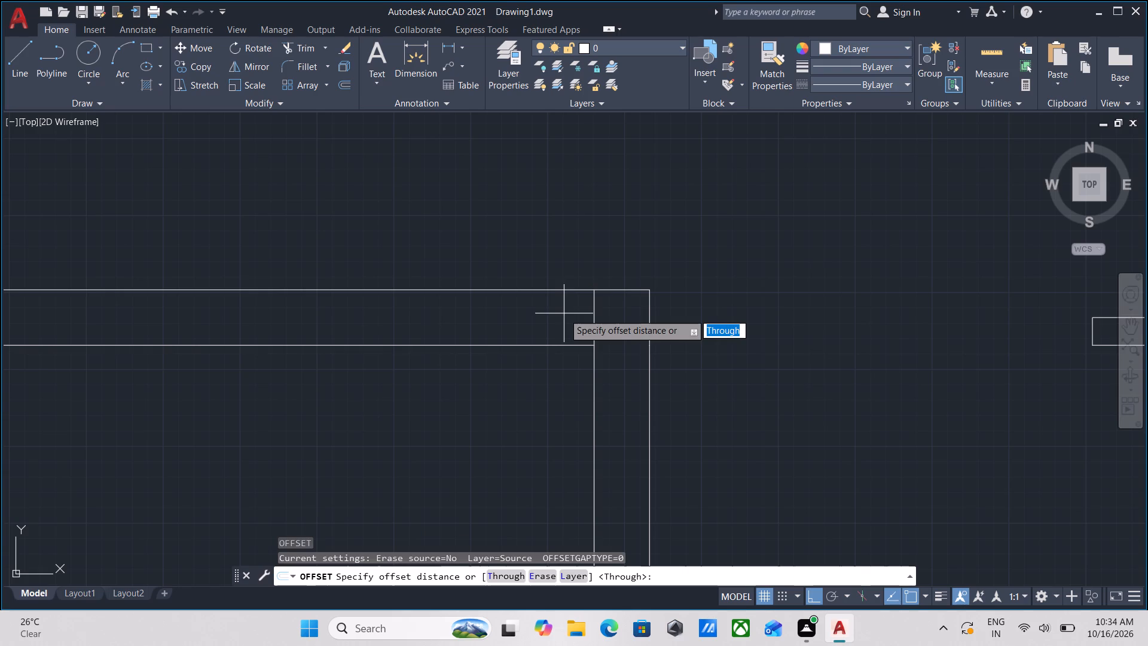
{"action": "left_click", "coordinate": [595, 316]}
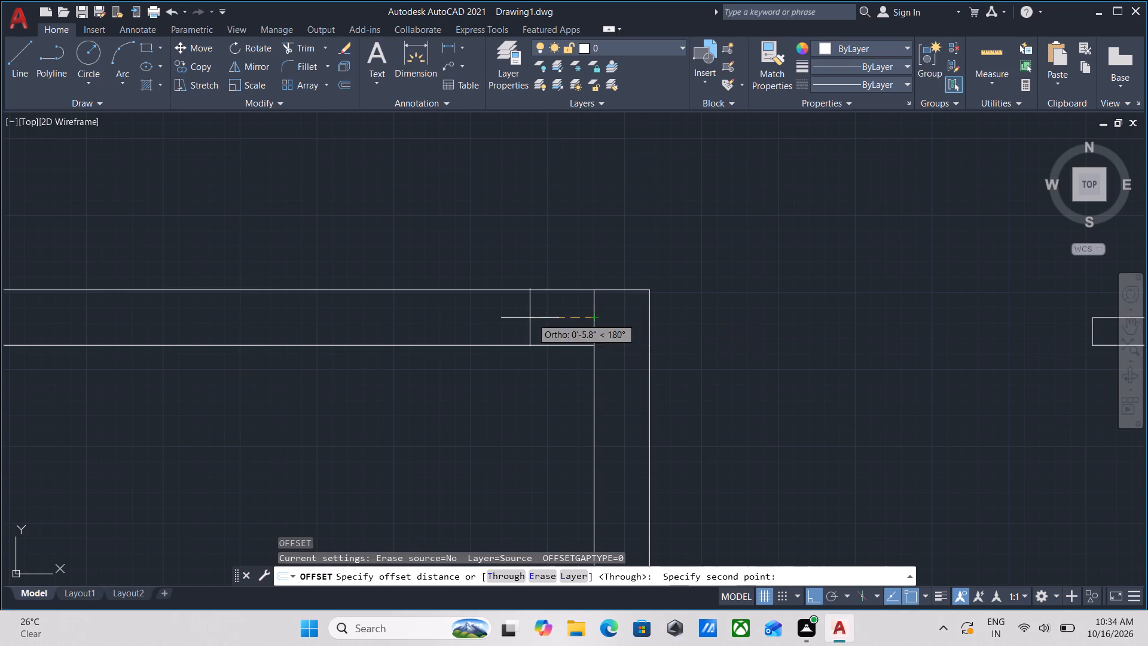
{"action": "left_click", "coordinate": [529, 318]}
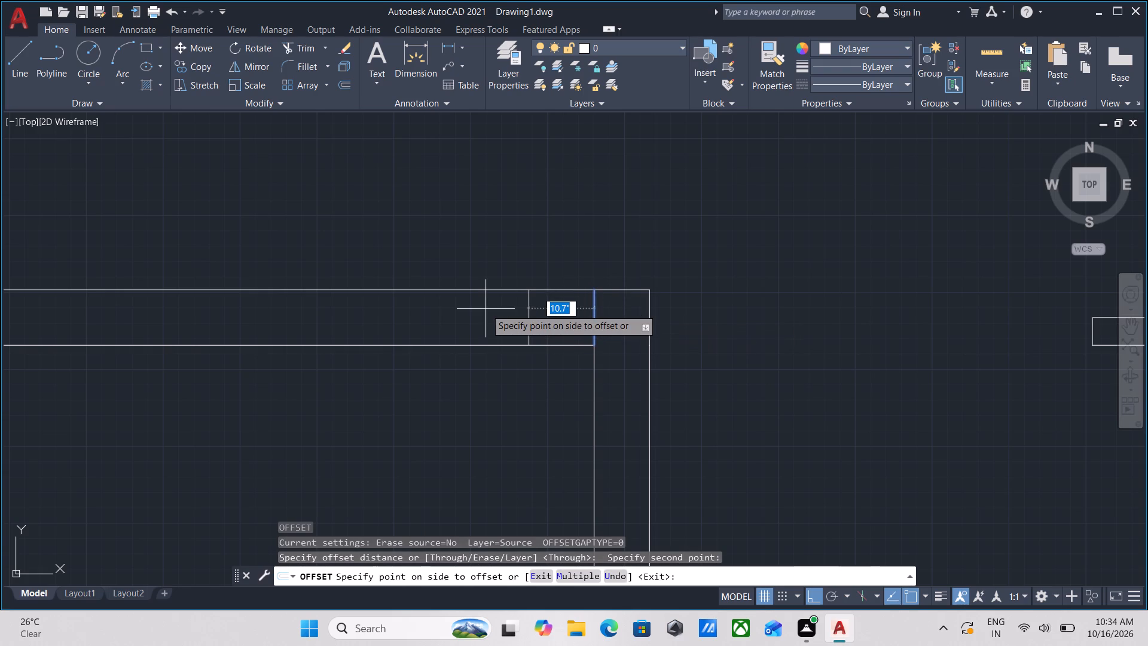
{"action": "key", "text": "6"}
{"action": "key", "text": "shift+quotedbl"}
{"action": "key", "text": "Return"}
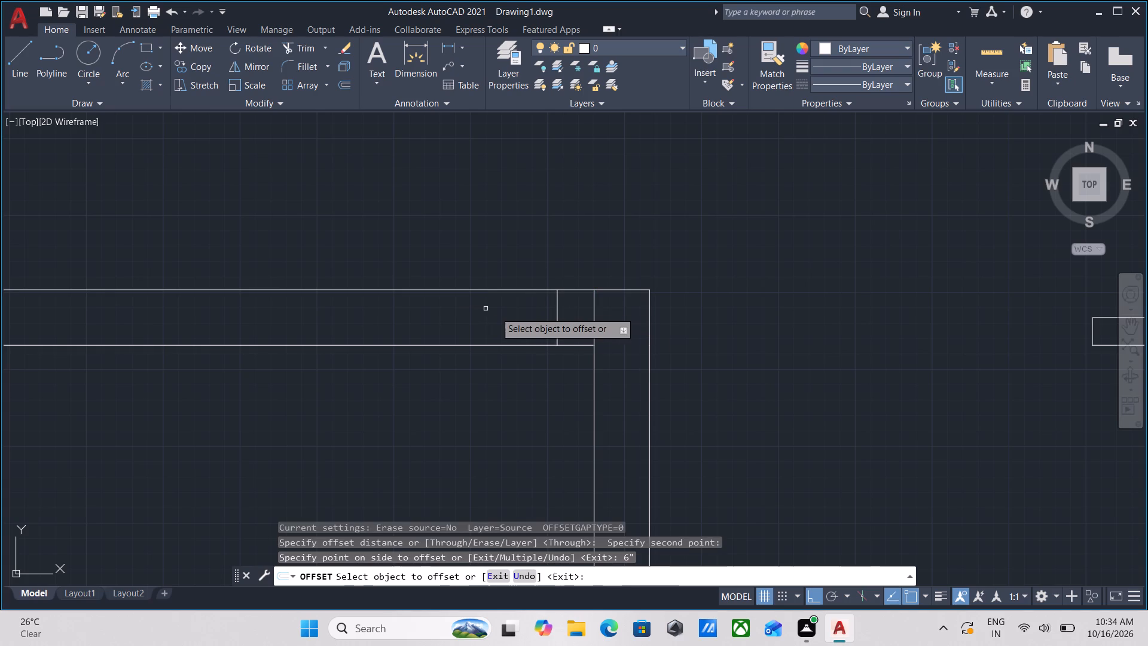
Offset the new jamb line across the lower-left room's bottom wall 4' to the left to mark the opening's other side.
{"action": "left_click", "coordinate": [557, 309]}
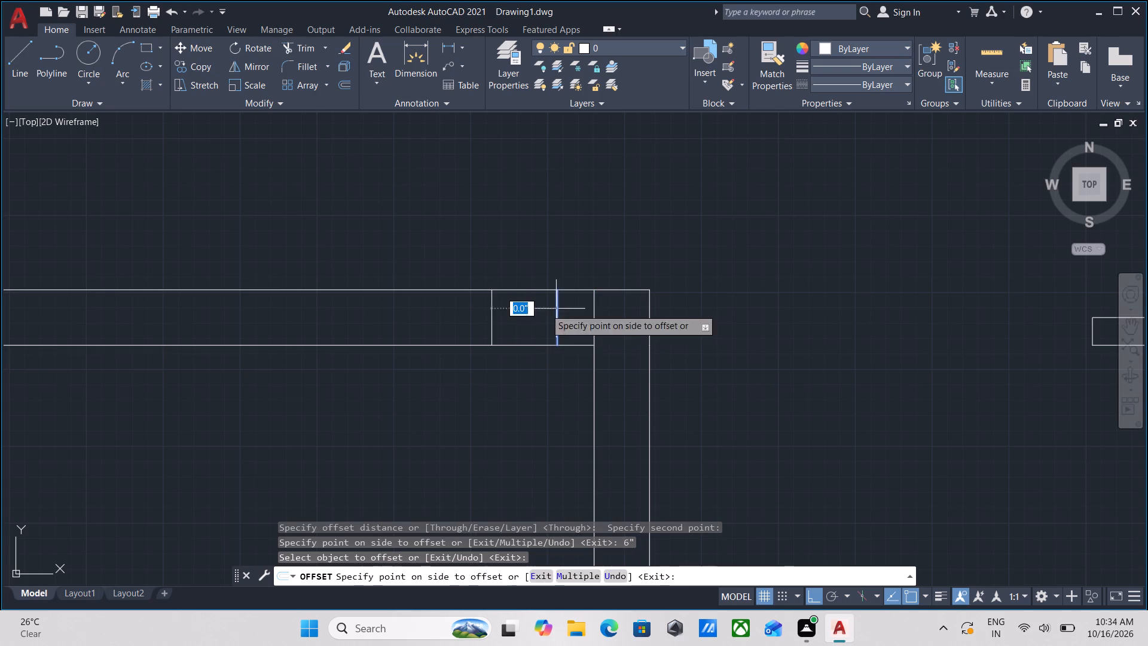
{"action": "type", "text": "4'"}
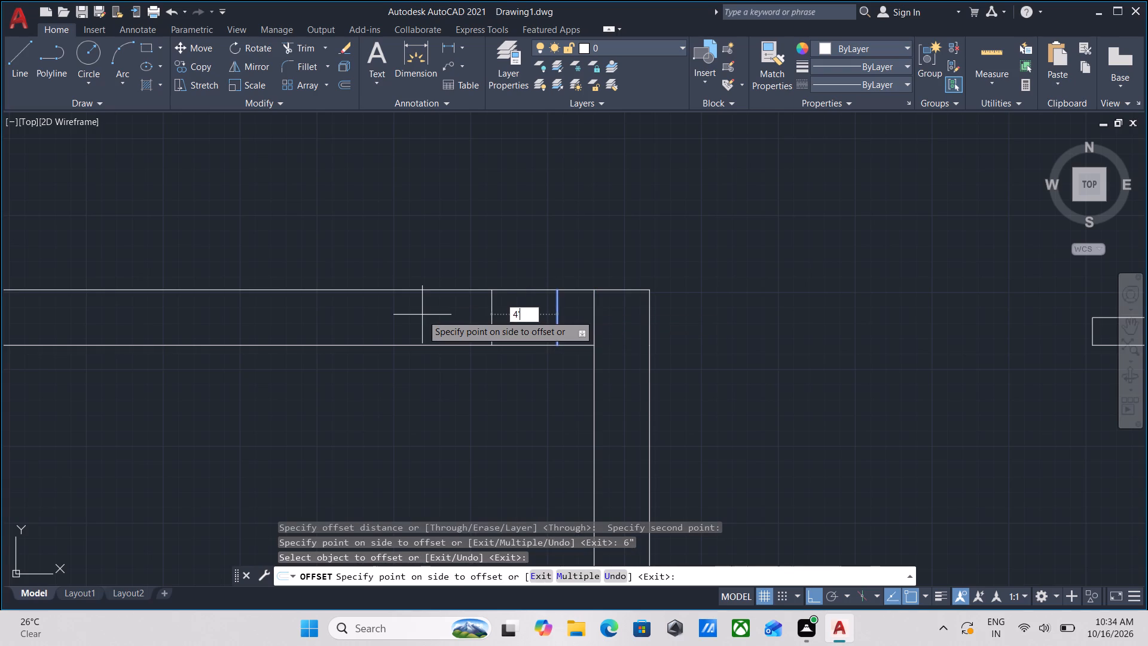
{"action": "key", "text": "Return"}
{"action": "key", "text": "Escape"}
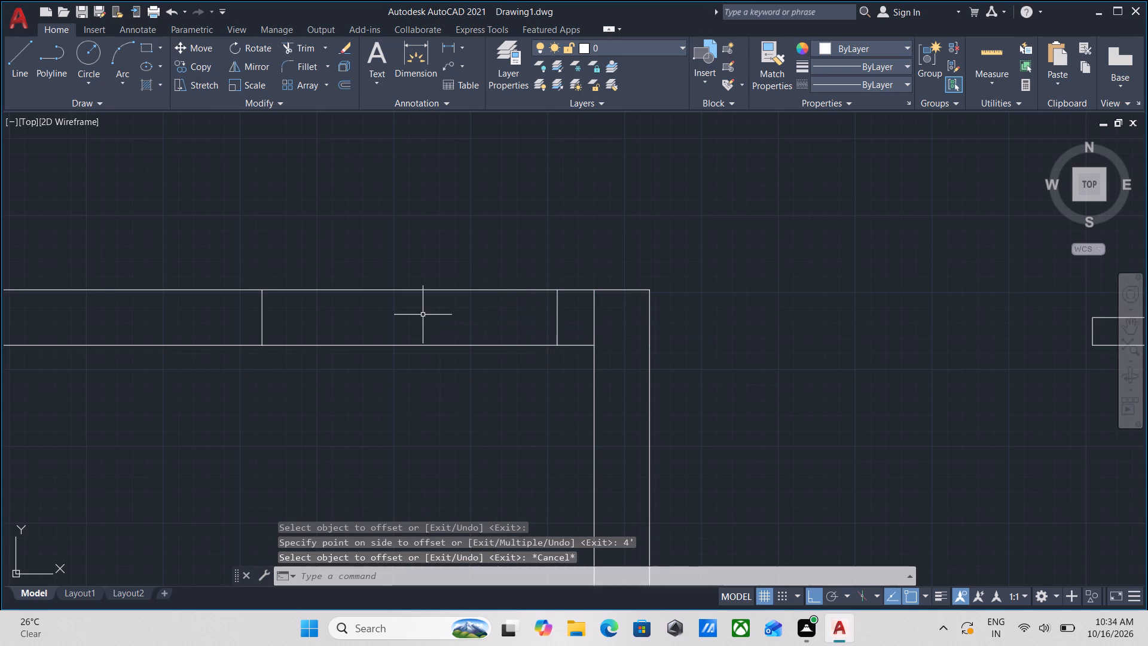
Trim the lower-left room's bottom wall lines between the two opening marks, and remove the leftover line across the wall at the adjoining corner.
{"action": "key", "text": "r"}
{"action": "key", "text": "Escape"}
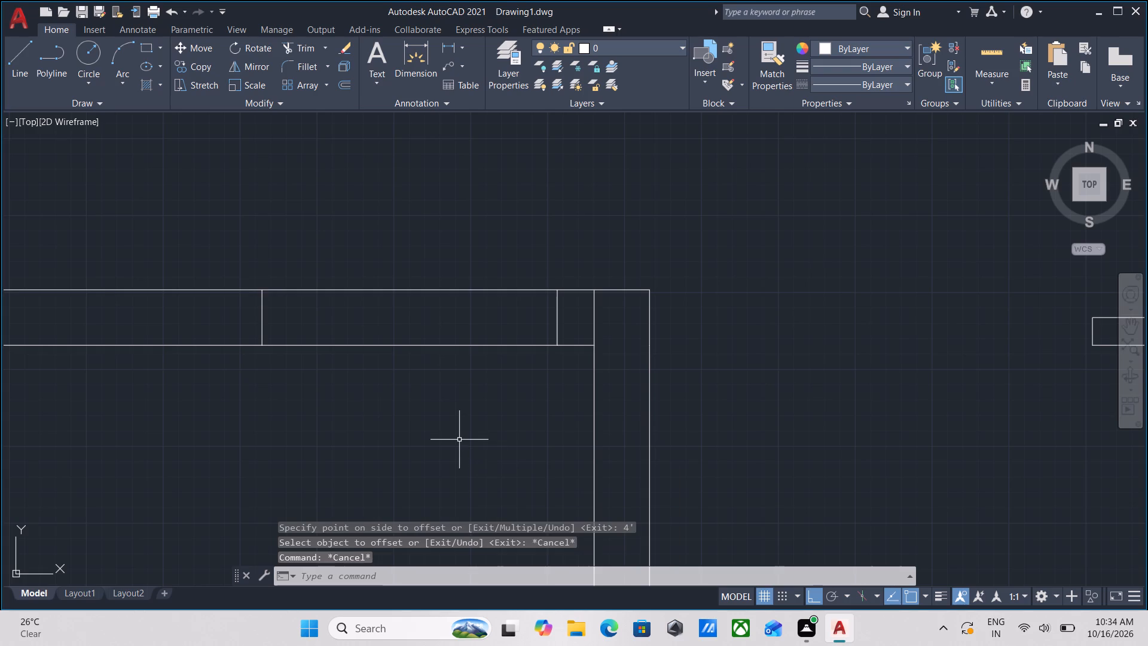
{"action": "type", "text": "tr"}
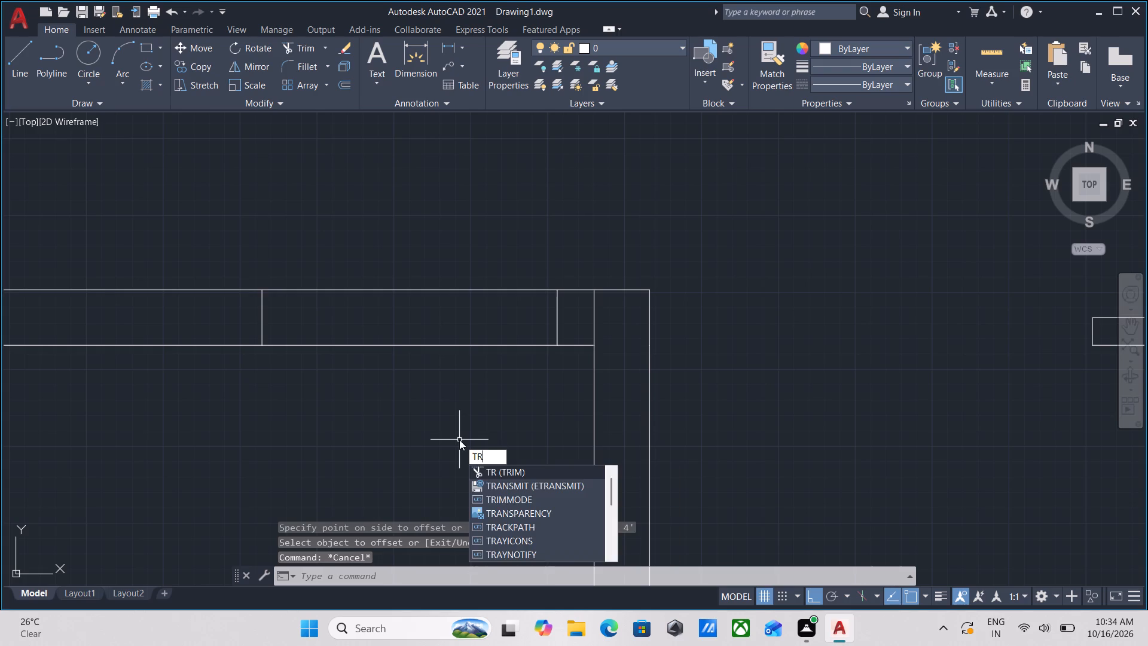
{"action": "key", "text": "Return"}
{"action": "left_click", "coordinate": [454, 406]}
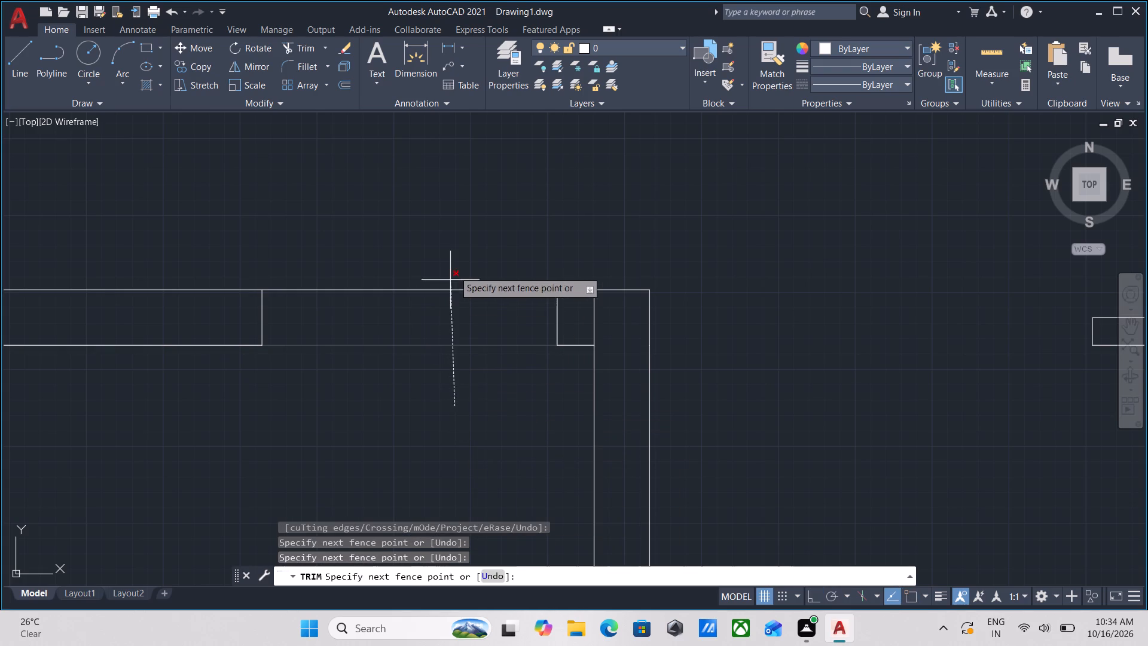
{"action": "left_click", "coordinate": [456, 248]}
{"action": "left_click", "coordinate": [587, 318]}
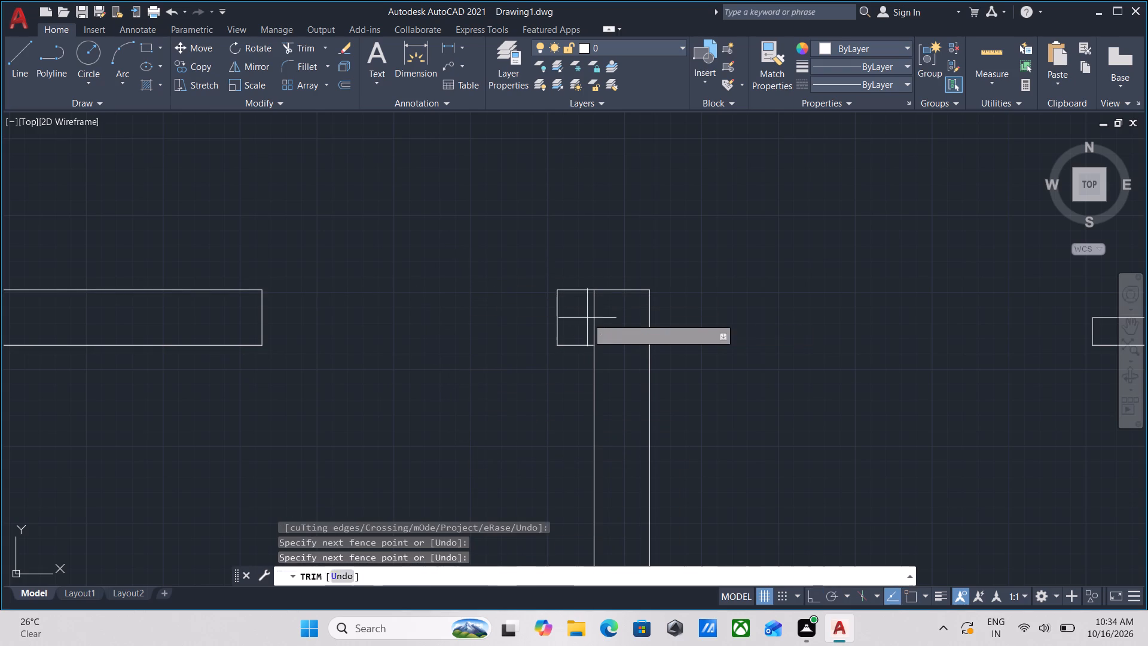
{"action": "left_click", "coordinate": [612, 316]}
{"action": "scroll", "coordinate": [612, 316], "scroll_direction": "down", "scroll_amount": 2}
{"action": "middle_click_drag", "start_coordinate": [612, 316], "coordinate": [608, 397]}
{"action": "key", "text": "Escape"}
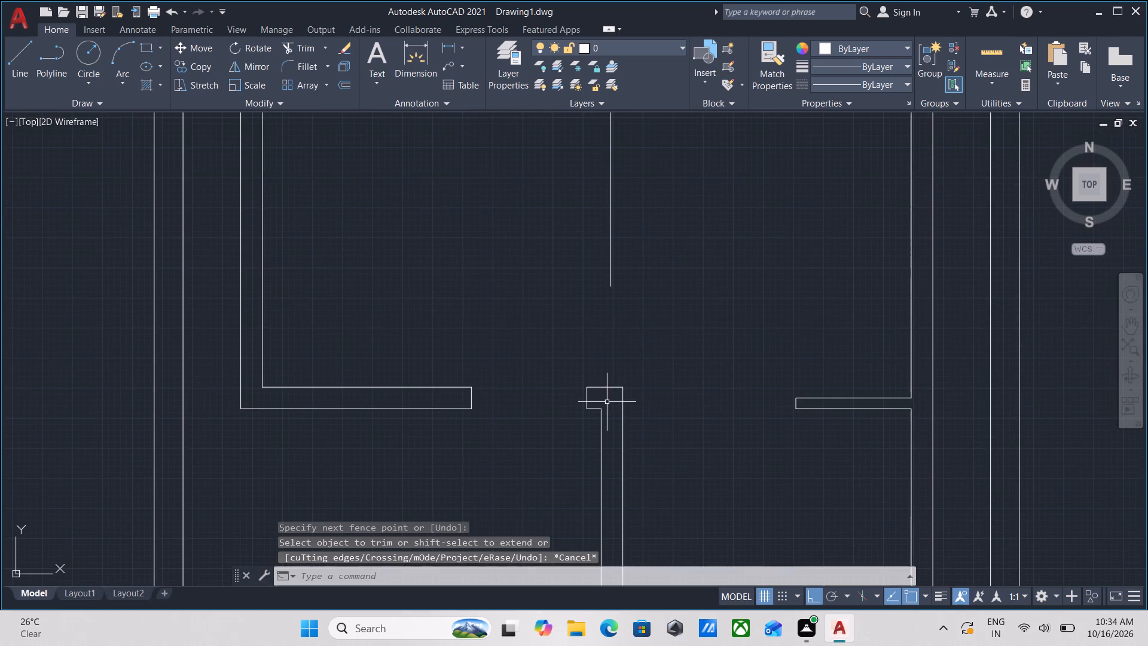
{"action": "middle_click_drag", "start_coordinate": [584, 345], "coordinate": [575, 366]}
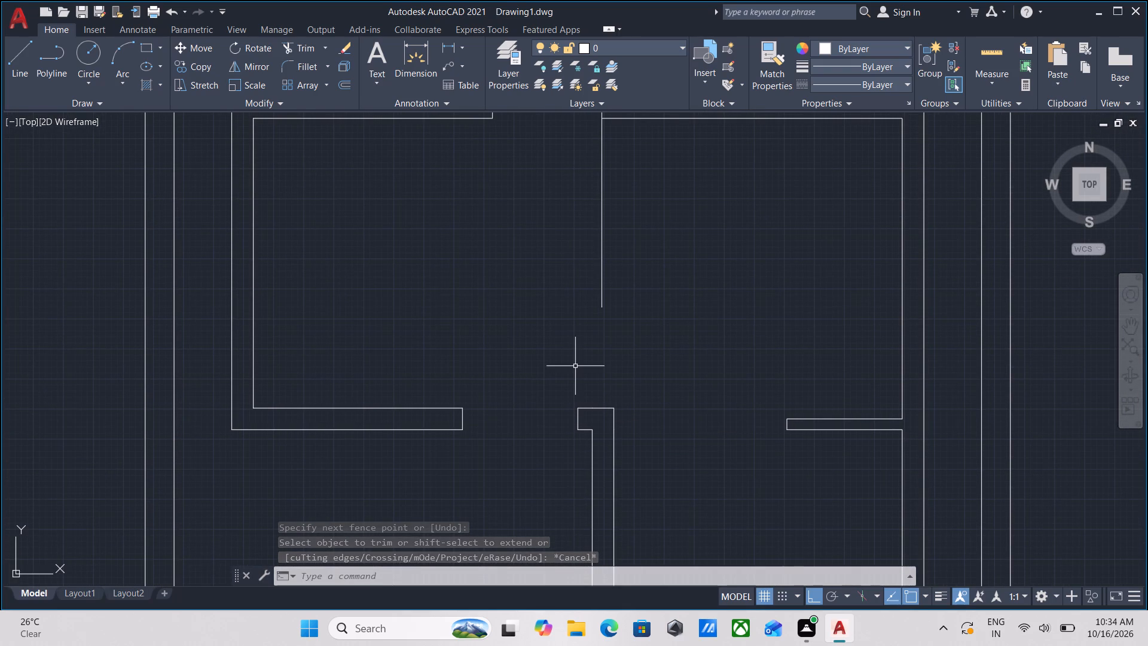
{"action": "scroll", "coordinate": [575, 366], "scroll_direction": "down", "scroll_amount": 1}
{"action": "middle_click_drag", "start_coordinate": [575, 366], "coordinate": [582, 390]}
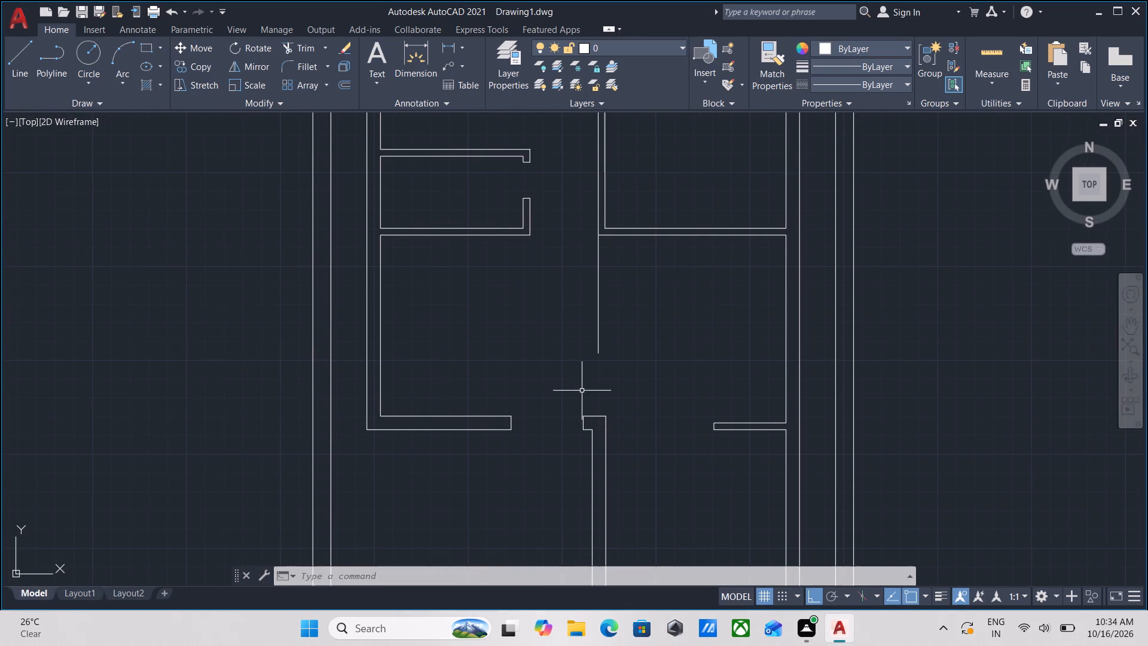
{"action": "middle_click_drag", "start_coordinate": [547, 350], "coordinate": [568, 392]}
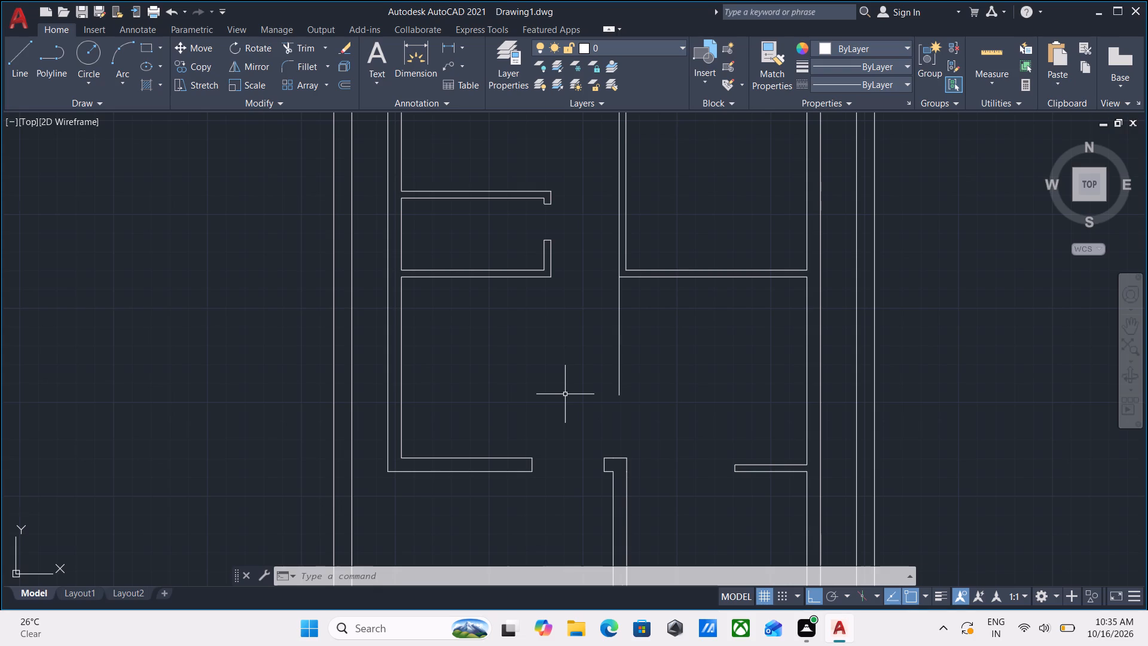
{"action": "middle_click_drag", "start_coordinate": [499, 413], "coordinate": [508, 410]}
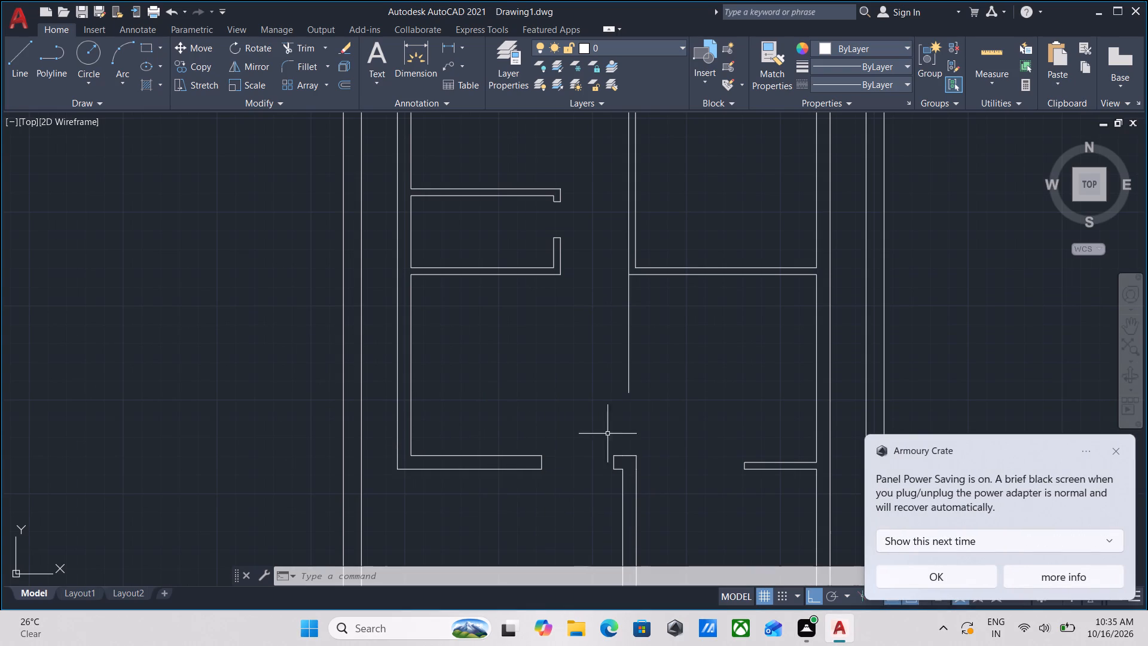
Dismiss the Armoury Crate power-saving notification.
{"action": "left_click", "coordinate": [929, 574]}
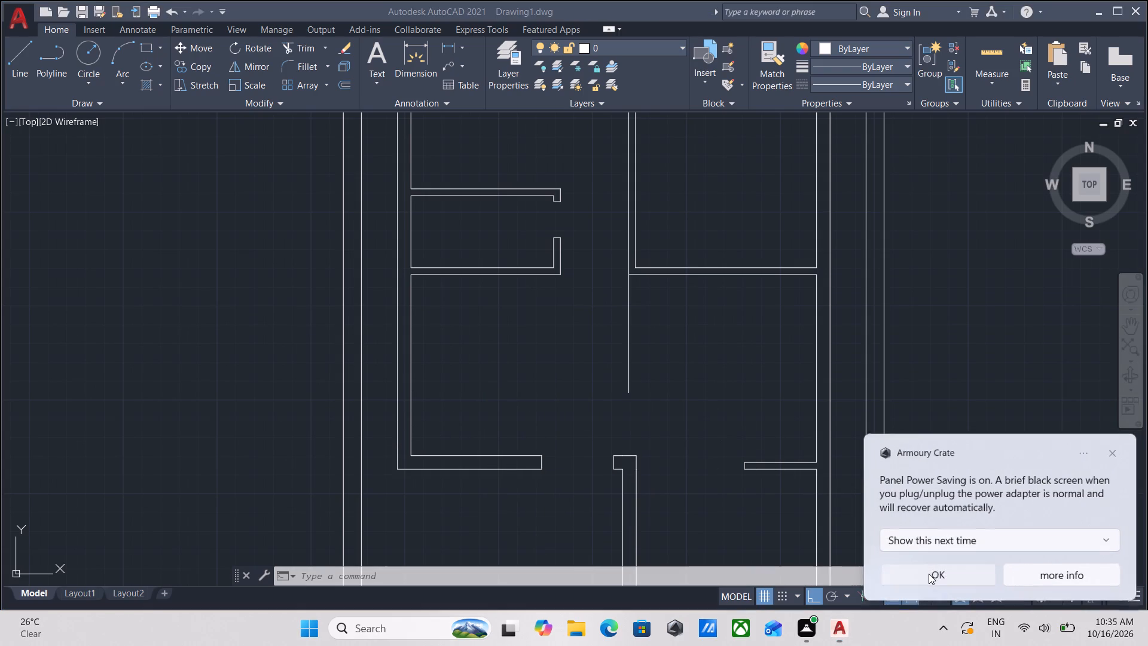
Examine the plan's walls and openings, from the lower-left room up to the small left room and the upper rooms.
{"action": "scroll", "coordinate": [483, 461], "scroll_direction": "up", "scroll_amount": 3}
{"action": "scroll", "coordinate": [483, 462], "scroll_direction": "down", "scroll_amount": 2}
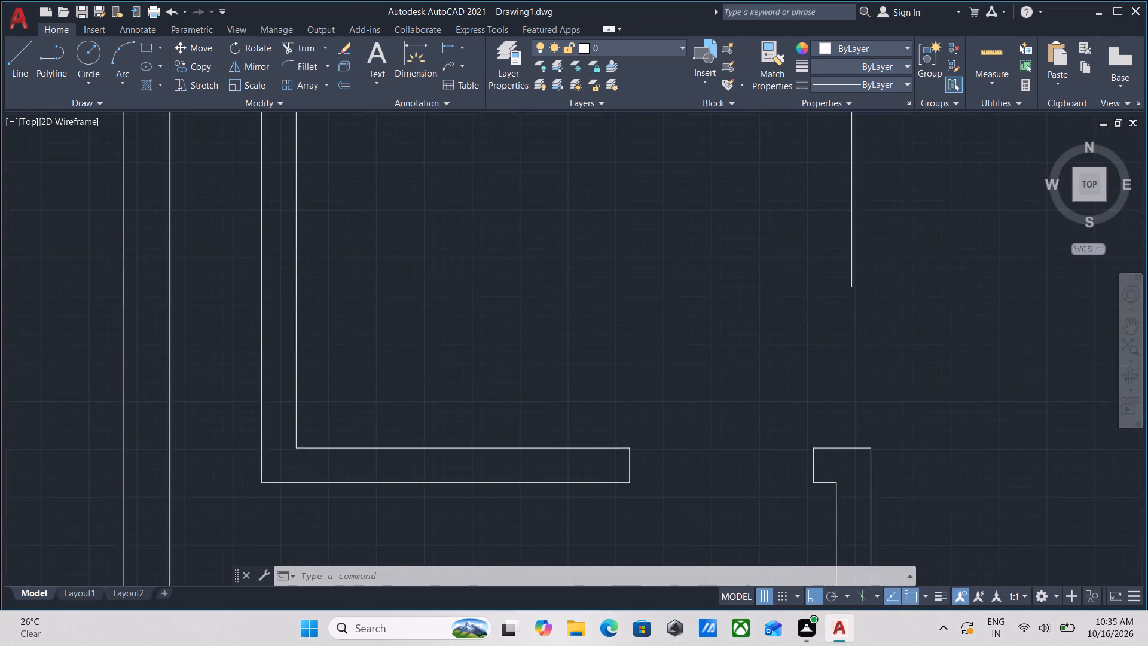
{"action": "middle_click_drag", "start_coordinate": [483, 462], "coordinate": [483, 537]}
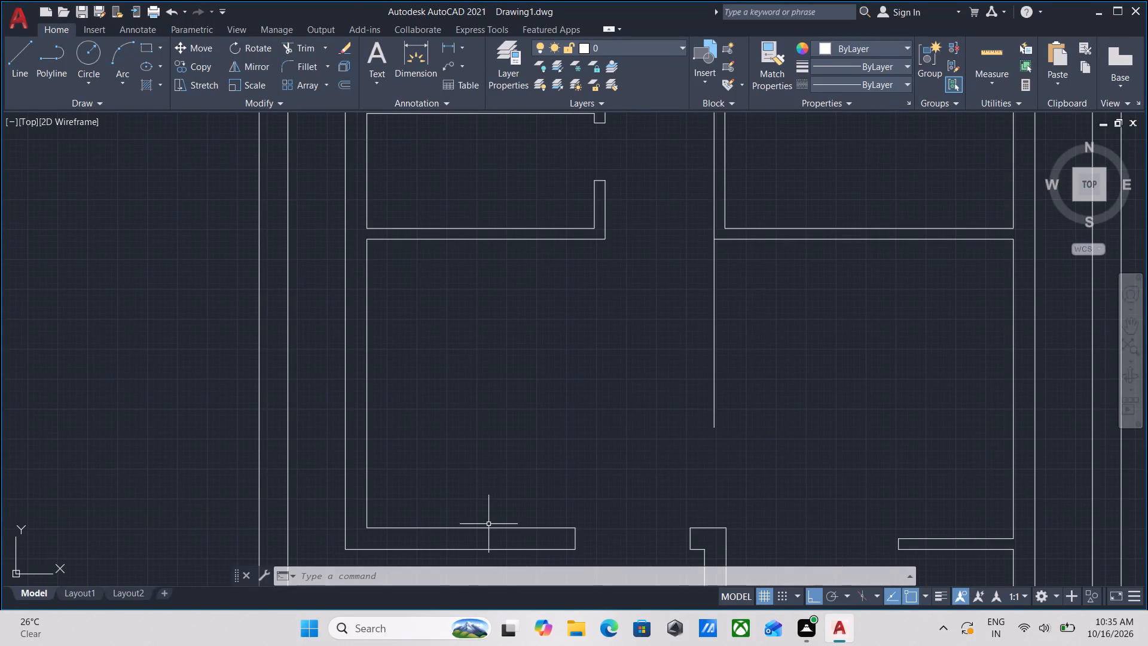
{"action": "scroll", "coordinate": [533, 500], "scroll_direction": "down", "scroll_amount": 2}
{"action": "middle_click_drag", "start_coordinate": [567, 502], "coordinate": [555, 453]}
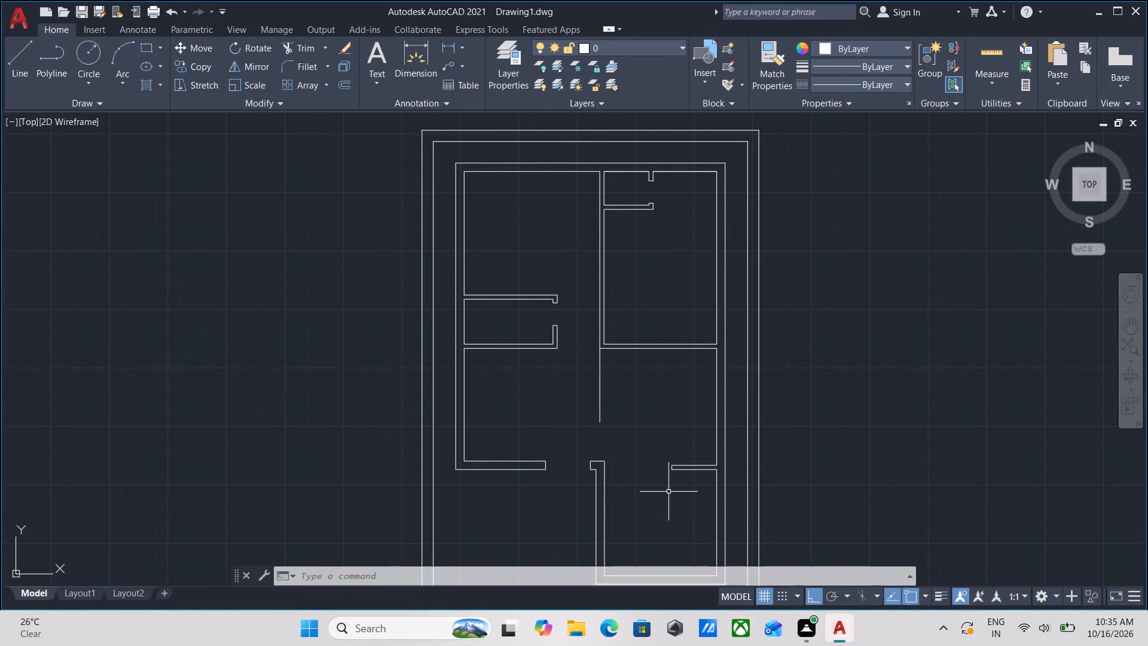
{"action": "middle_click_drag", "start_coordinate": [614, 426], "coordinate": [602, 549]}
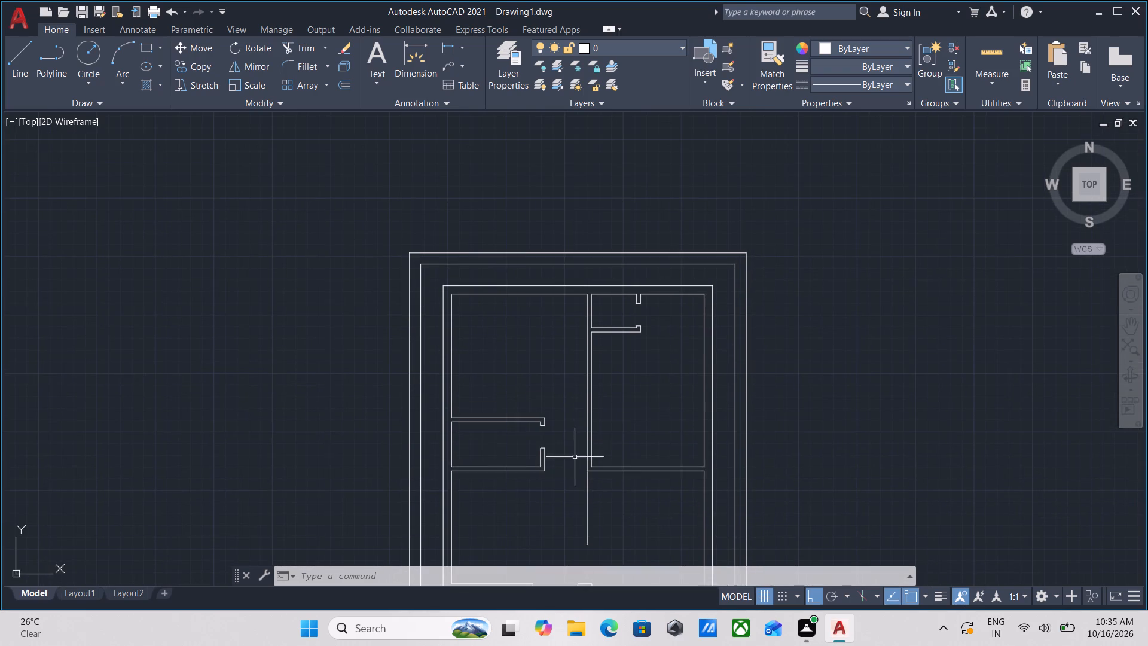
{"action": "scroll", "coordinate": [575, 432], "scroll_direction": "up", "scroll_amount": 1}
{"action": "middle_click_drag", "start_coordinate": [644, 449], "coordinate": [642, 457]}
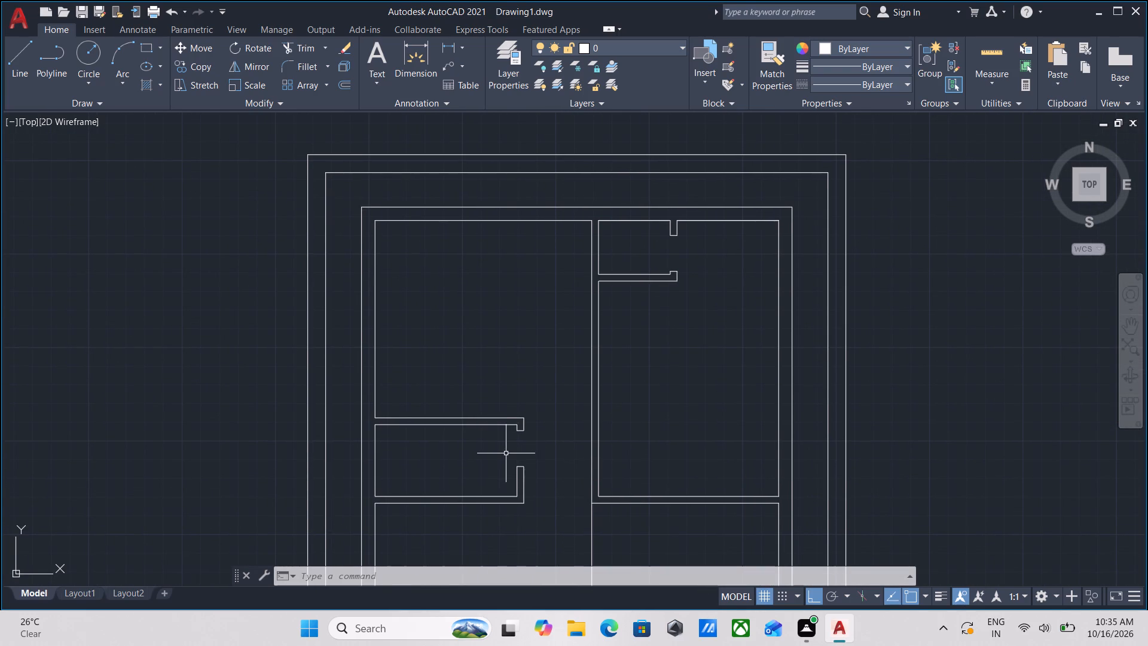
{"action": "scroll", "coordinate": [511, 428], "scroll_direction": "up", "scroll_amount": 2}
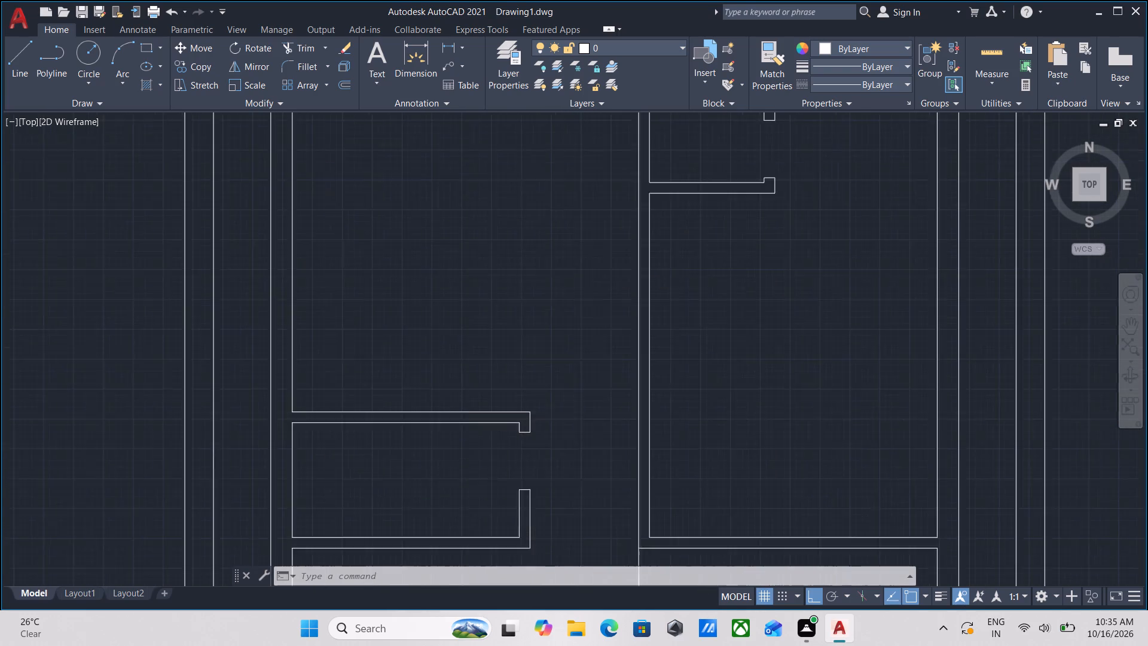
{"action": "middle_click_drag", "start_coordinate": [506, 428], "coordinate": [505, 444]}
{"action": "scroll", "coordinate": [530, 428], "scroll_direction": "up", "scroll_amount": 1}
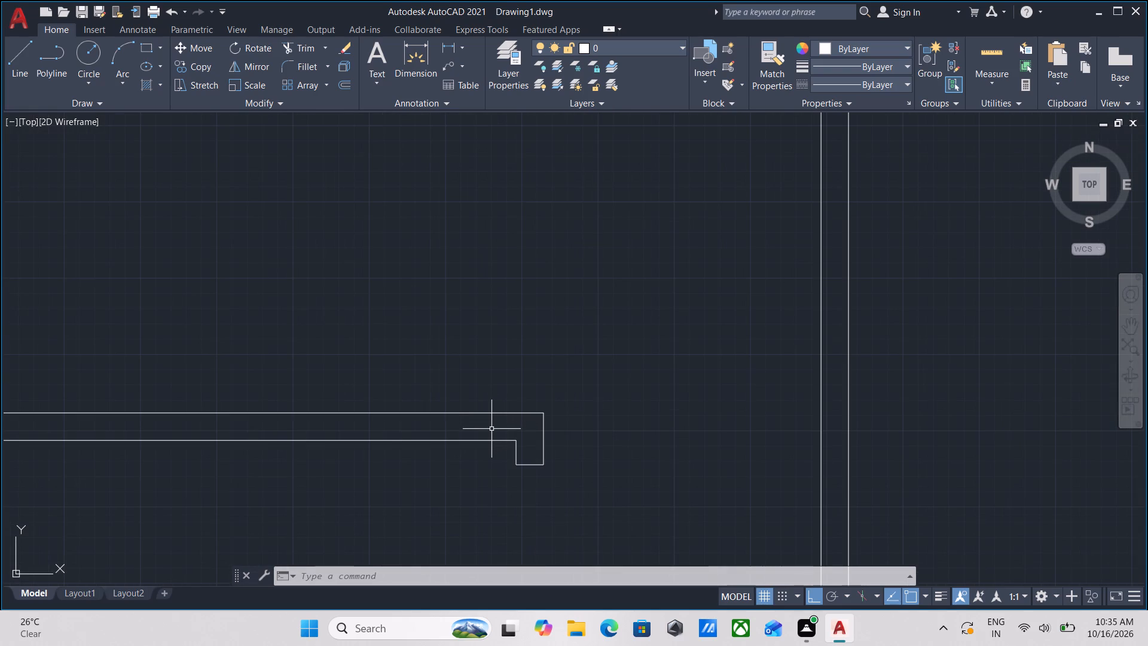
{"action": "middle_click_drag", "start_coordinate": [491, 429], "coordinate": [491, 454]}
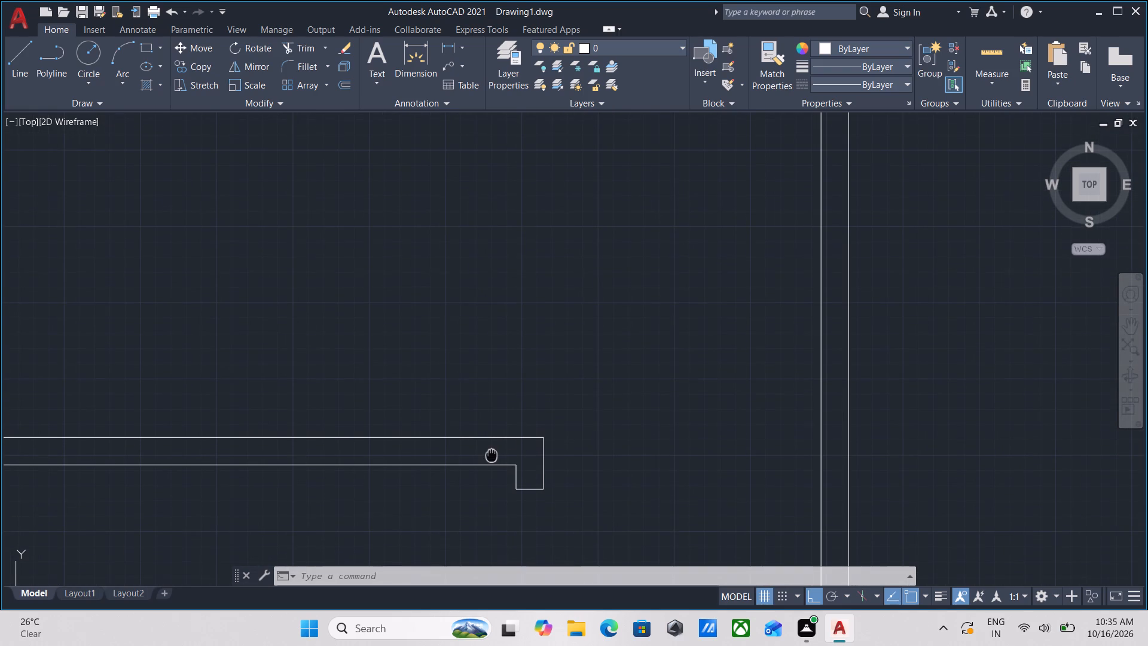
{"action": "middle_click_drag", "start_coordinate": [491, 454], "coordinate": [491, 455]}
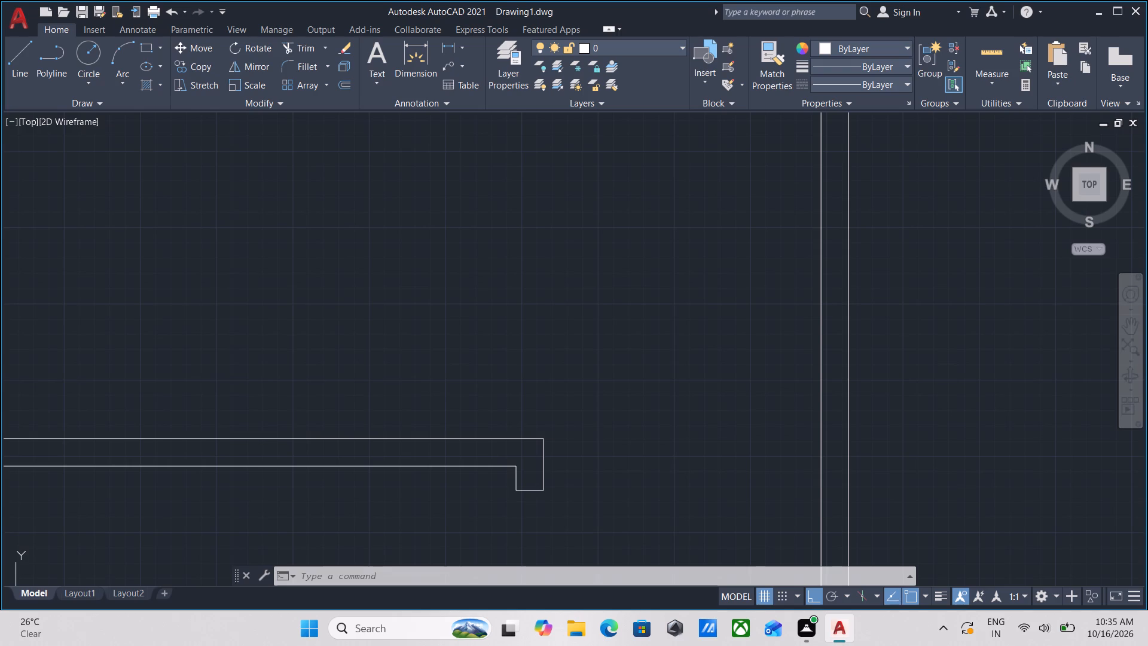
{"action": "scroll", "coordinate": [555, 453], "scroll_direction": "down", "scroll_amount": 2}
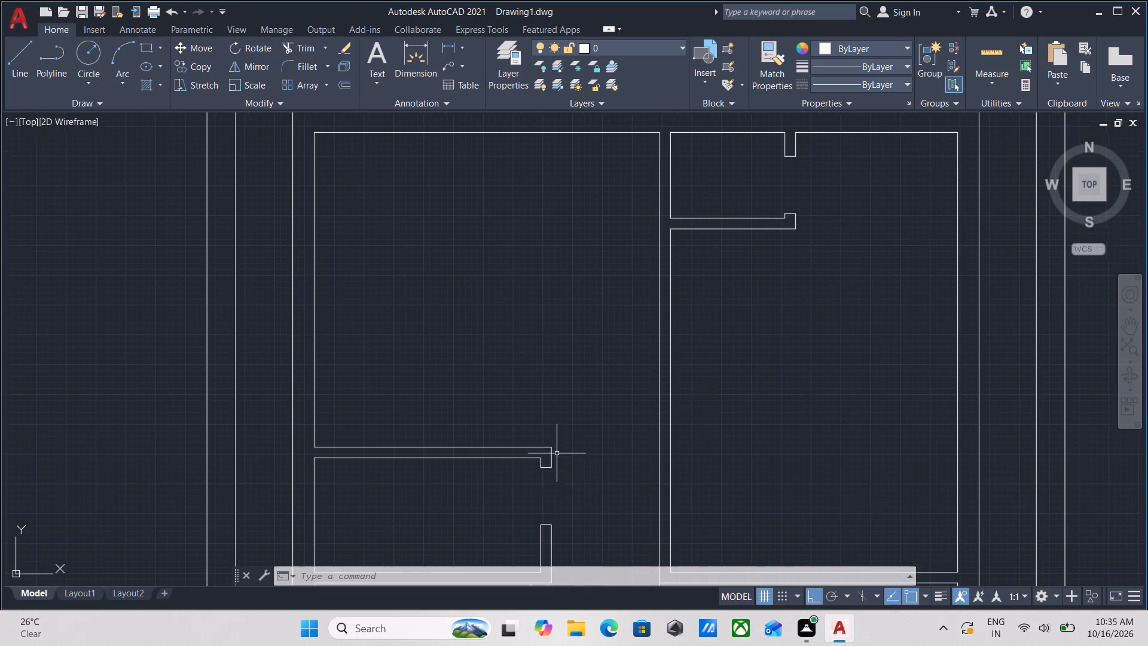
{"action": "middle_click_drag", "start_coordinate": [578, 455], "coordinate": [544, 448]}
{"action": "scroll", "coordinate": [557, 446], "scroll_direction": "down", "scroll_amount": 1}
{"action": "middle_click_drag", "start_coordinate": [557, 446], "coordinate": [564, 431]}
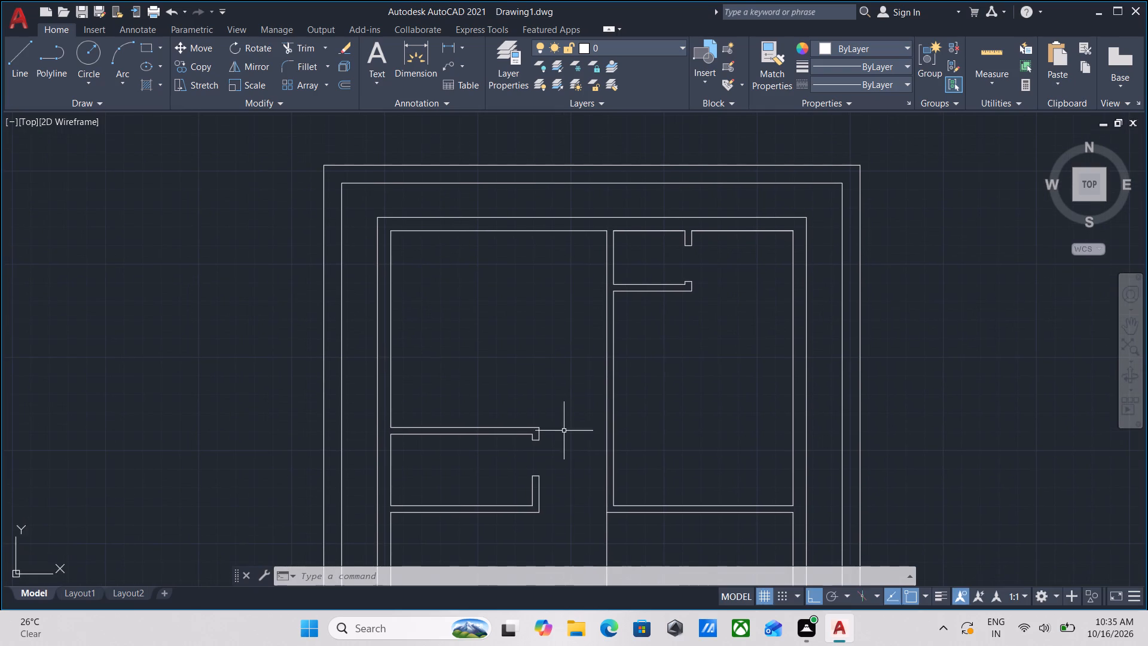
Draw a horizontal line about 3'-9.5" long from the small left room's upper-right outer corner across the passage to the central partition.
{"action": "scroll", "coordinate": [564, 431], "scroll_direction": "up", "scroll_amount": 5}
{"action": "scroll", "coordinate": [468, 443], "scroll_direction": "down", "scroll_amount": 2}
{"action": "middle_click_drag", "start_coordinate": [475, 434], "coordinate": [499, 383]}
{"action": "scroll", "coordinate": [496, 383], "scroll_direction": "down", "scroll_amount": 1}
{"action": "middle_click_drag", "start_coordinate": [492, 385], "coordinate": [532, 380]}
{"action": "key", "text": "l"}
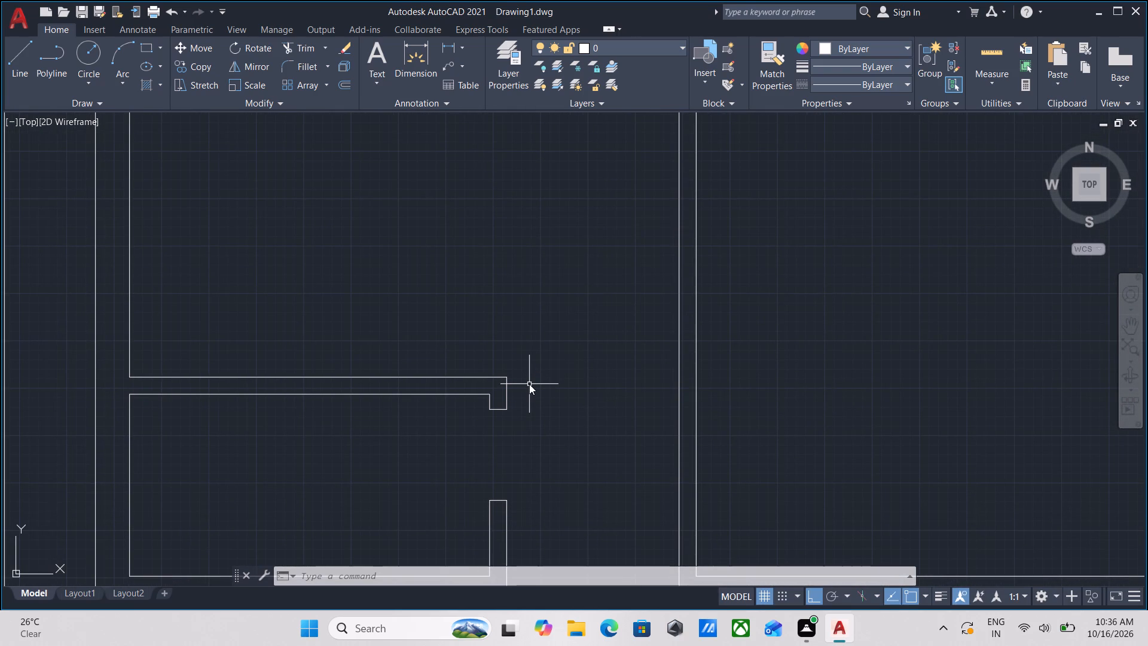
{"action": "key", "text": "Return"}
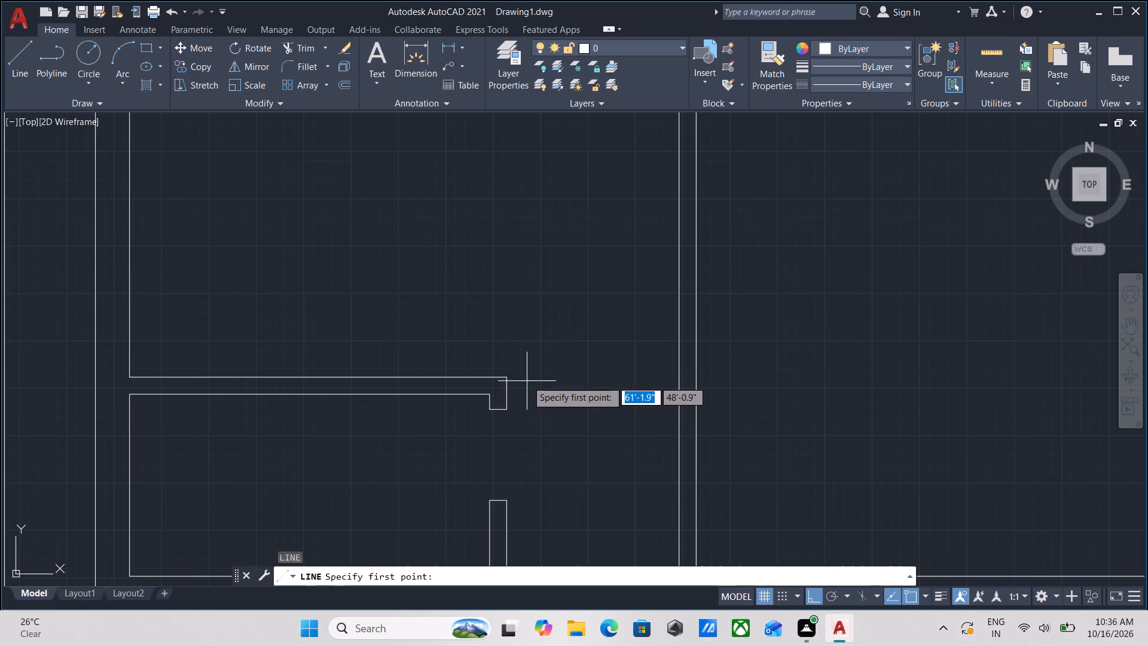
{"action": "scroll", "coordinate": [505, 370], "scroll_direction": "up", "scroll_amount": 1}
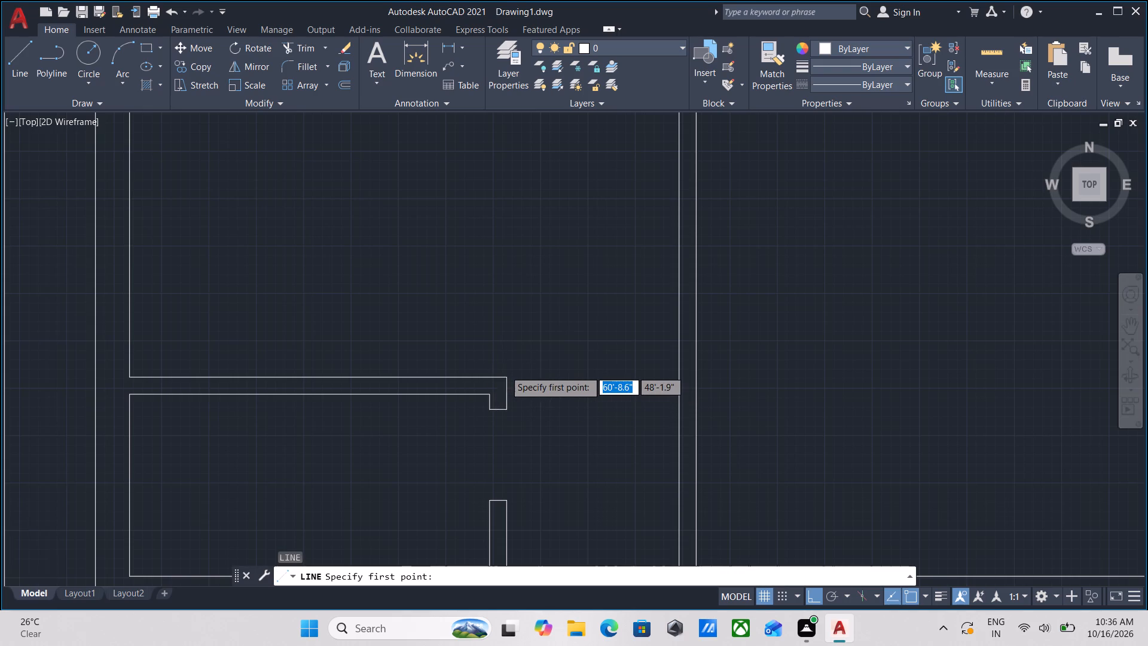
{"action": "scroll", "coordinate": [505, 370], "scroll_direction": "up", "scroll_amount": 1}
{"action": "left_click", "coordinate": [509, 388]}
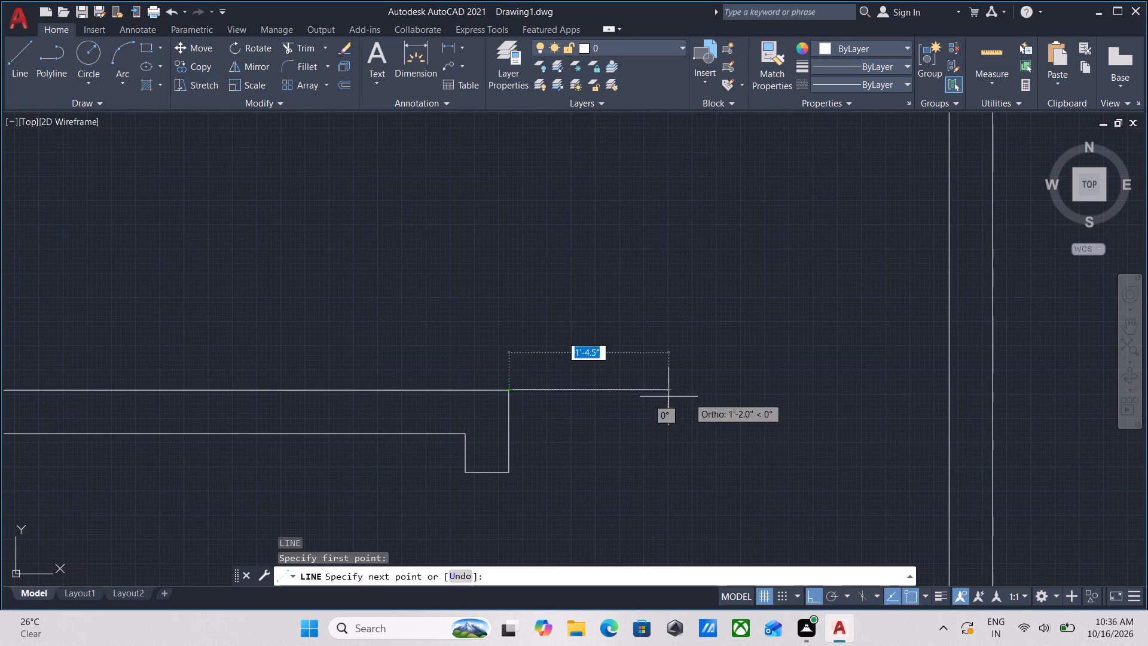
{"action": "middle_click_drag", "start_coordinate": [752, 390], "coordinate": [529, 408]}
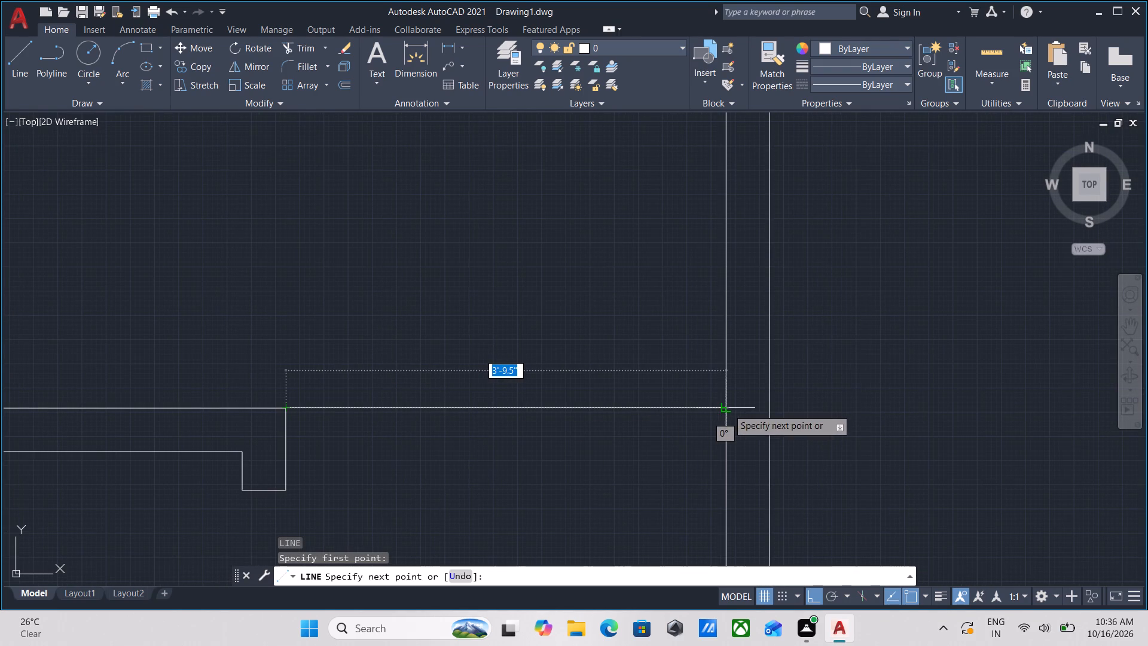
{"action": "left_click", "coordinate": [728, 409]}
{"action": "key", "text": "Escape"}
Offset the new horizontal line across the passage 4.5" downward to form the partition's second face.
{"action": "left_click_drag", "start_coordinate": [611, 447], "coordinate": [597, 420]}
{"action": "left_click", "coordinate": [561, 366]}
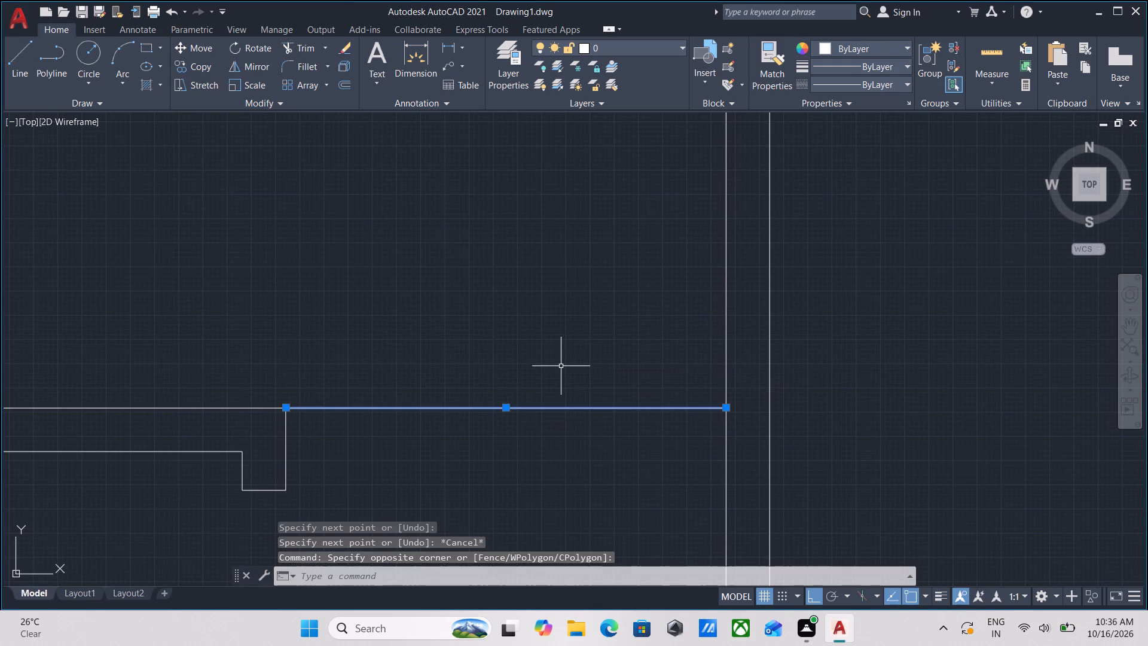
{"action": "key", "text": "o"}
{"action": "key", "text": "Return"}
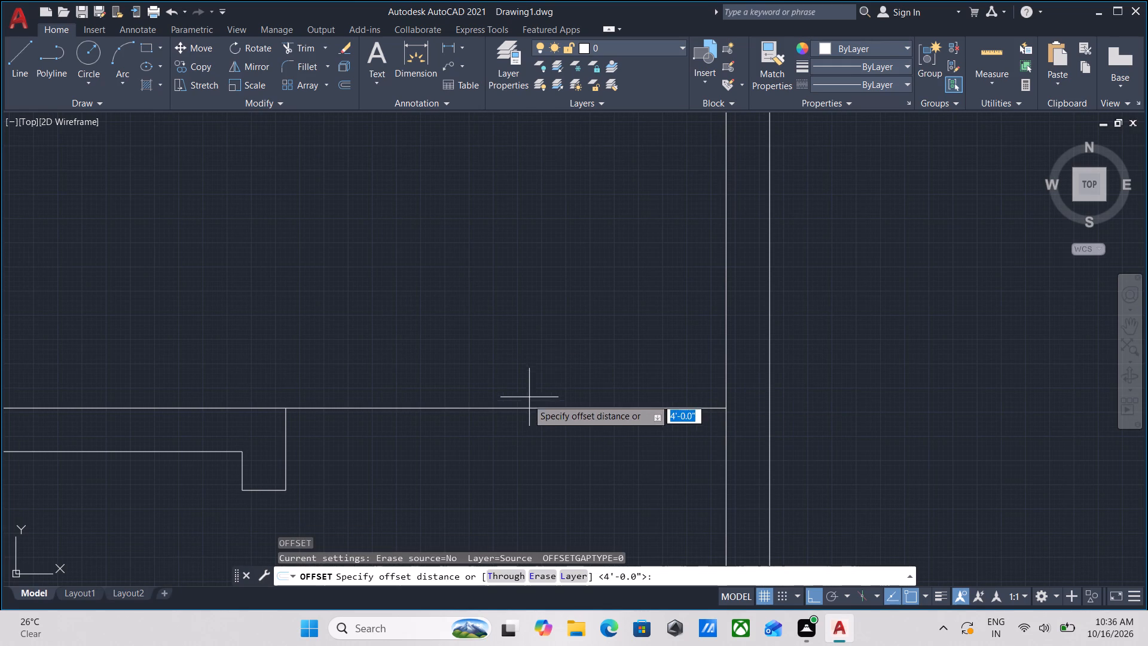
{"action": "left_click", "coordinate": [508, 412]}
{"action": "left_click", "coordinate": [508, 442]}
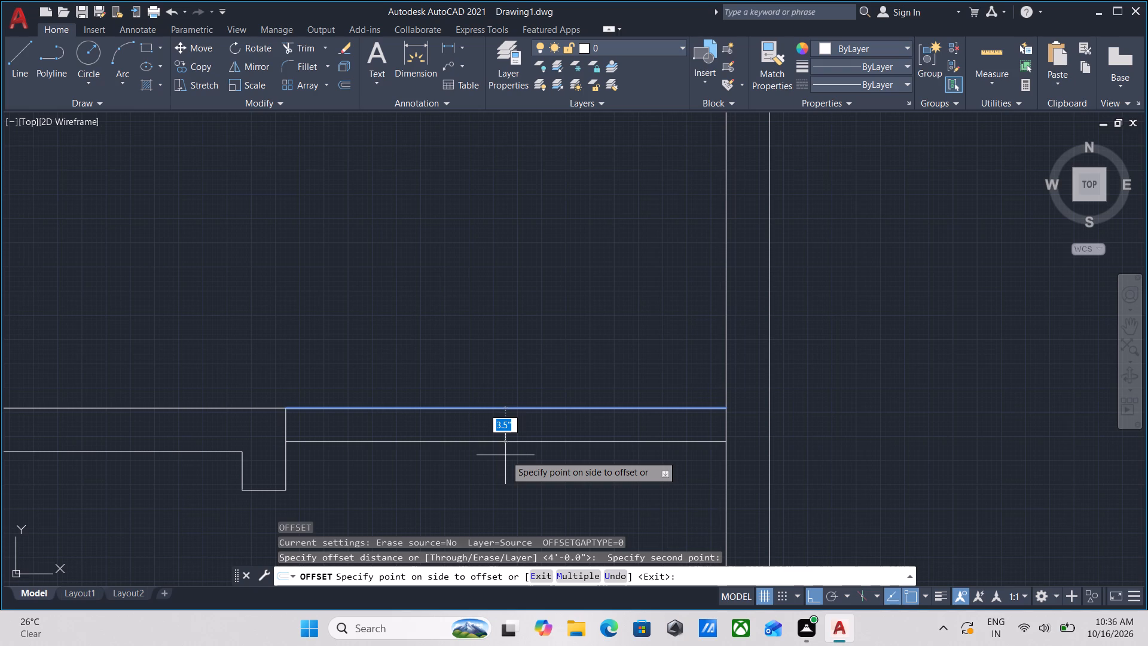
{"action": "key", "text": "4"}
{"action": "key", "text": "period"}
{"action": "key", "text": "5"}
{"action": "key", "text": "Return"}
{"action": "scroll", "coordinate": [505, 455], "scroll_direction": "down", "scroll_amount": 1}
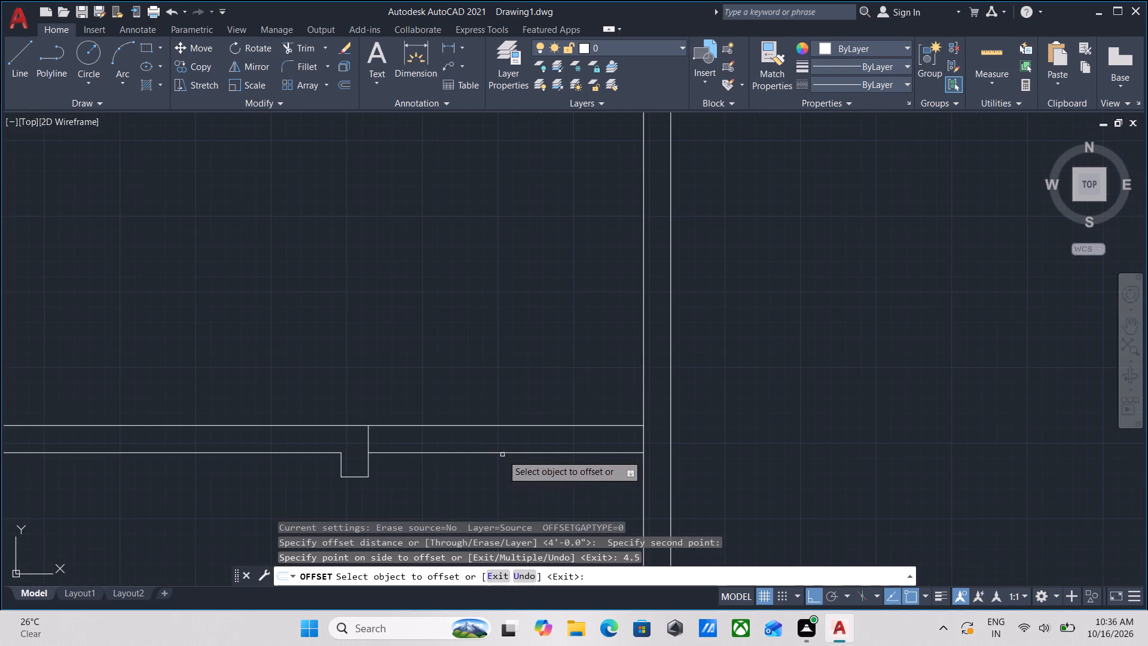
{"action": "middle_click_drag", "start_coordinate": [502, 455], "coordinate": [502, 437]}
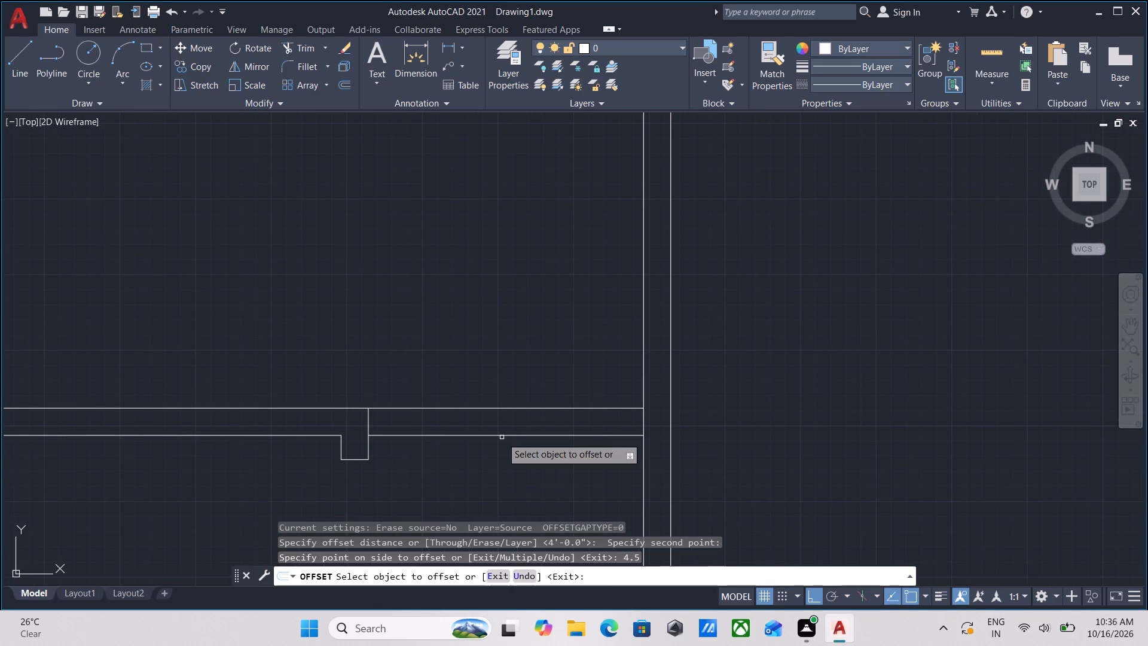
Trim the central partition's near face between the two new horizontal lines so the 4.5" partition opens into it.
{"action": "scroll", "coordinate": [645, 426], "scroll_direction": "up", "scroll_amount": 1}
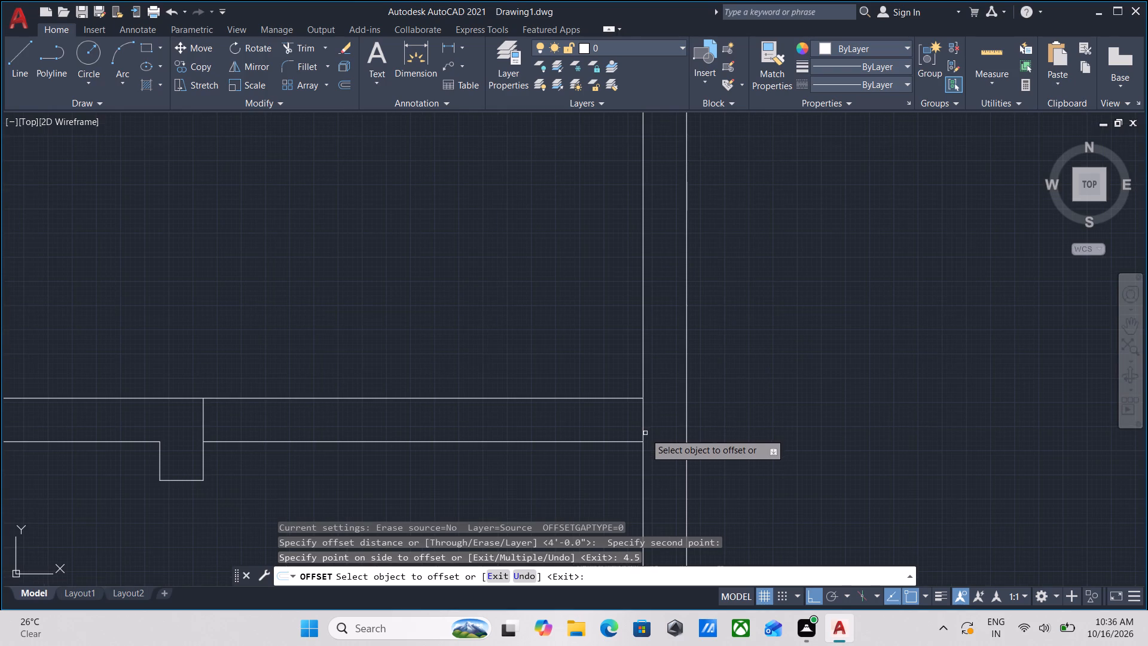
{"action": "key", "text": "Escape"}
{"action": "key", "text": "t"}
{"action": "key", "text": "r"}
{"action": "key", "text": "Return"}
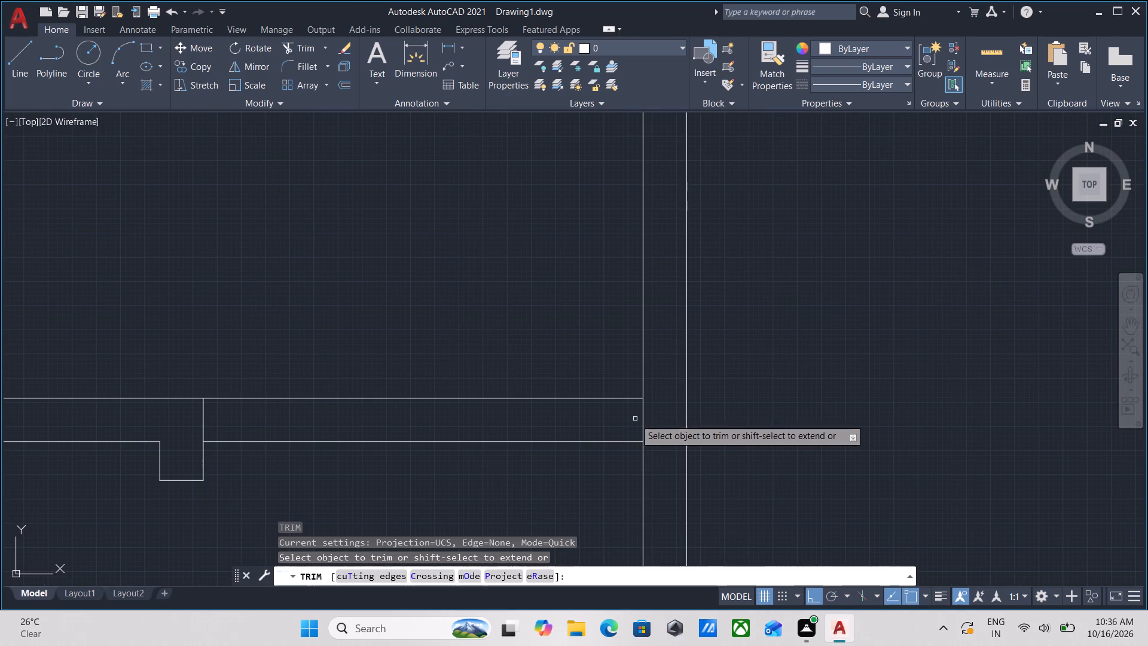
{"action": "left_click", "coordinate": [649, 425]}
{"action": "left_click", "coordinate": [633, 418]}
{"action": "key", "text": "Escape"}
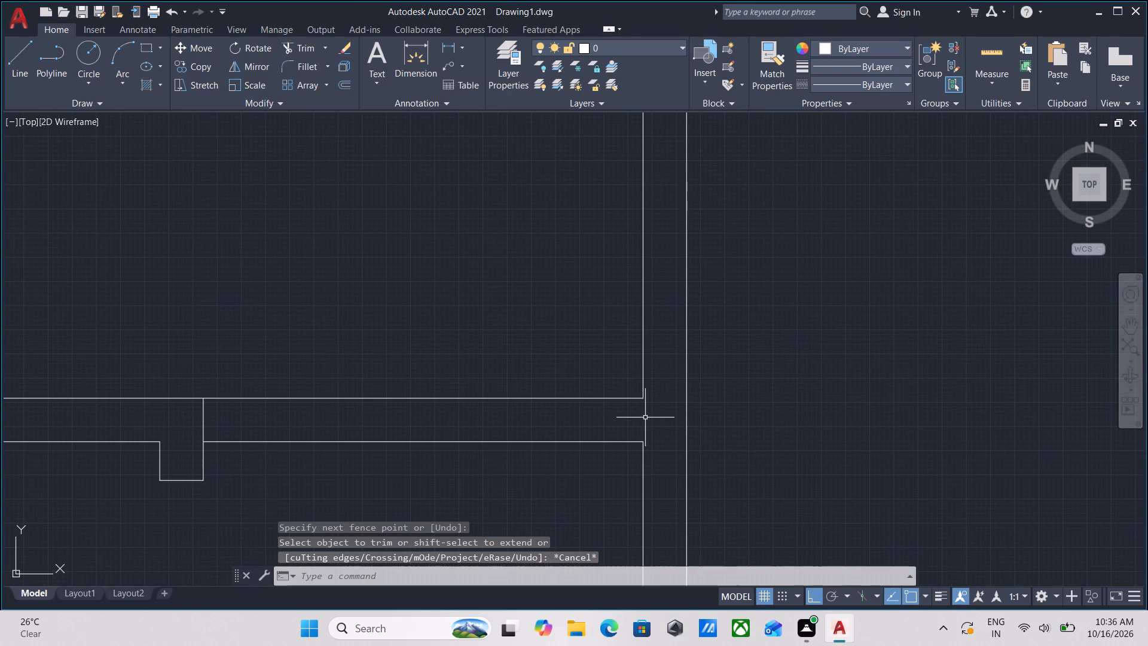
Draw a vertical line about 4.5" long across the gap where the new passage partition meets the central partition.
{"action": "key", "text": "l"}
{"action": "key", "text": "Return"}
{"action": "scroll", "coordinate": [645, 412], "scroll_direction": "up", "scroll_amount": 2}
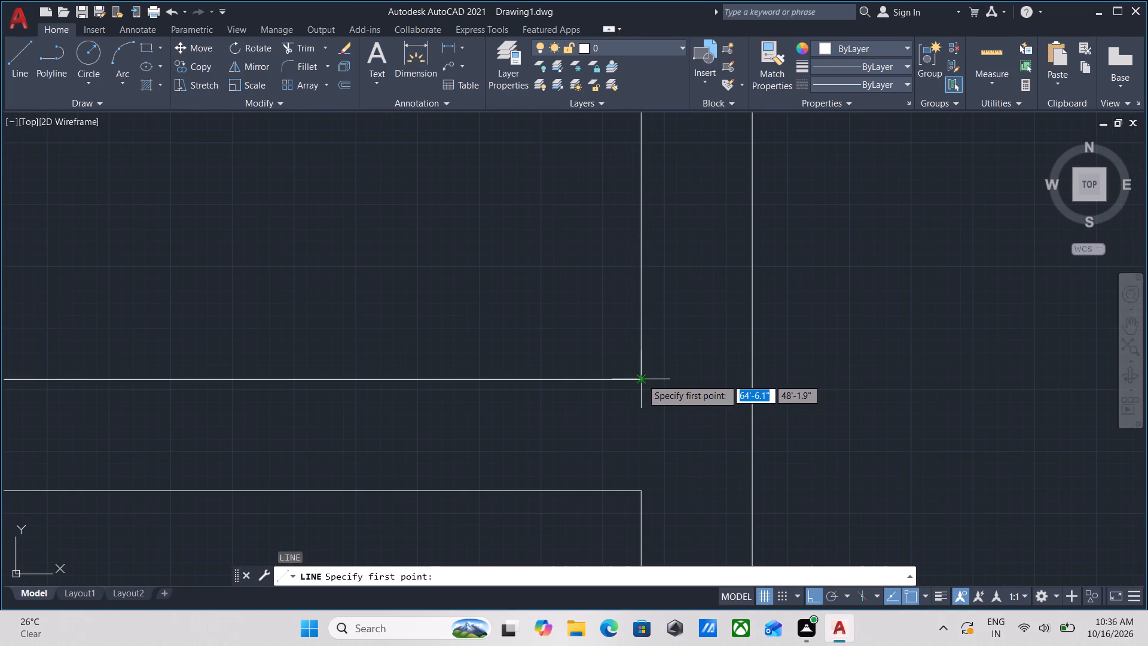
{"action": "left_click", "coordinate": [642, 379]}
{"action": "left_click", "coordinate": [642, 494]}
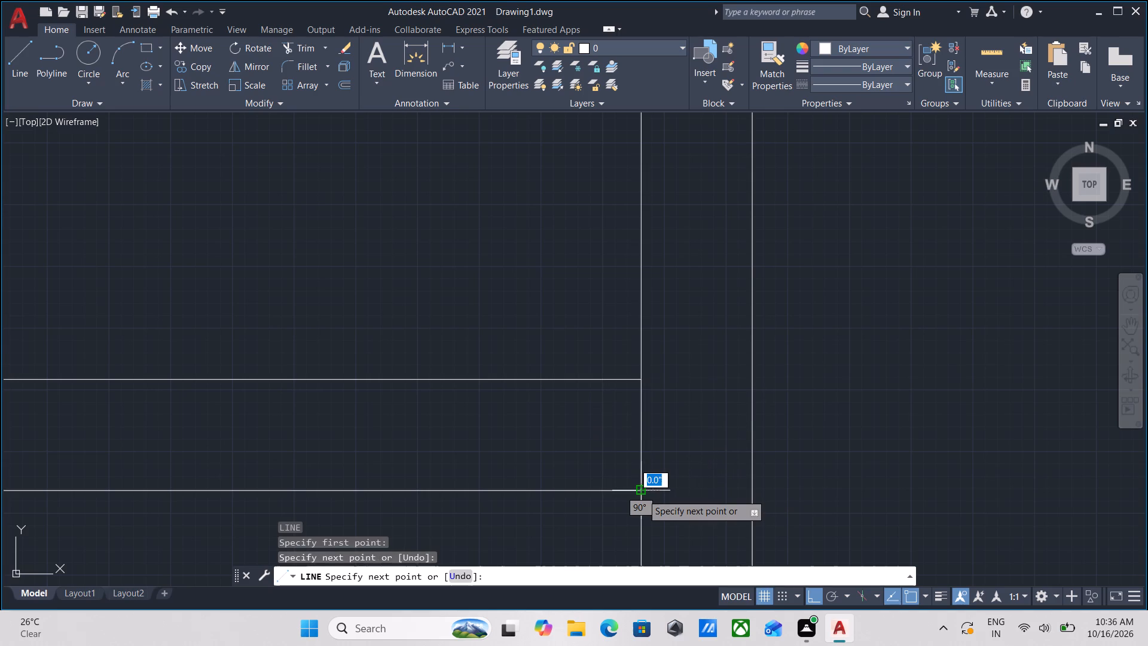
{"action": "key", "text": "Escape"}
Offset the short vertical line at the central partition 6" to the left to mark the opening's jamb.
{"action": "left_click", "coordinate": [655, 451]}
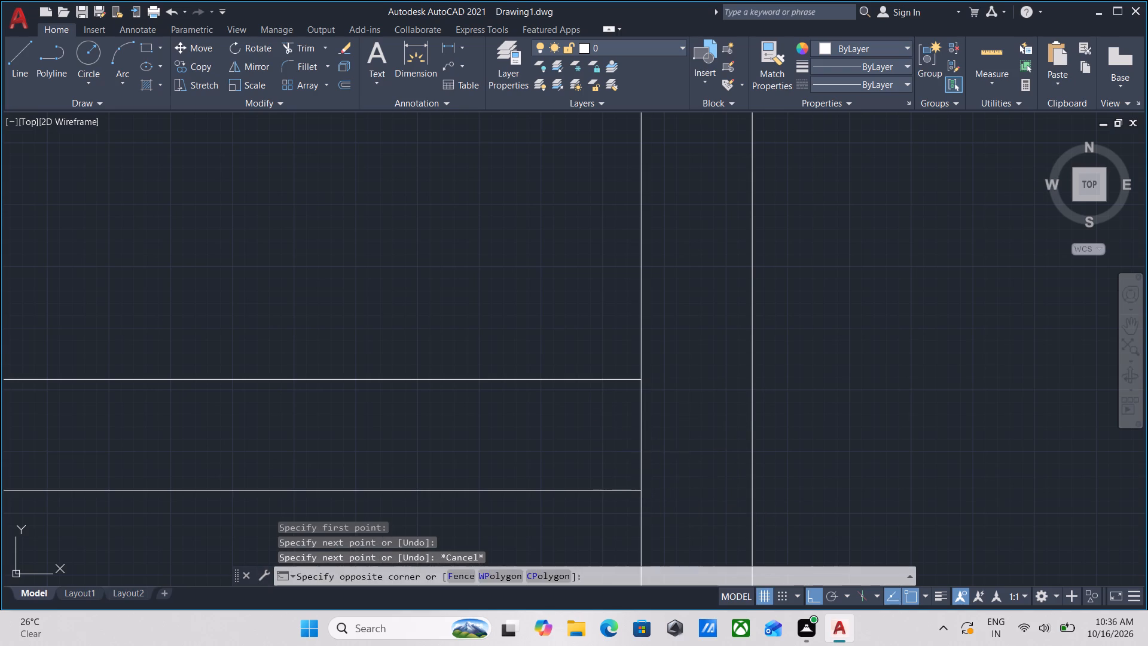
{"action": "left_click", "coordinate": [605, 419]}
{"action": "key", "text": "o"}
{"action": "key", "text": "Return"}
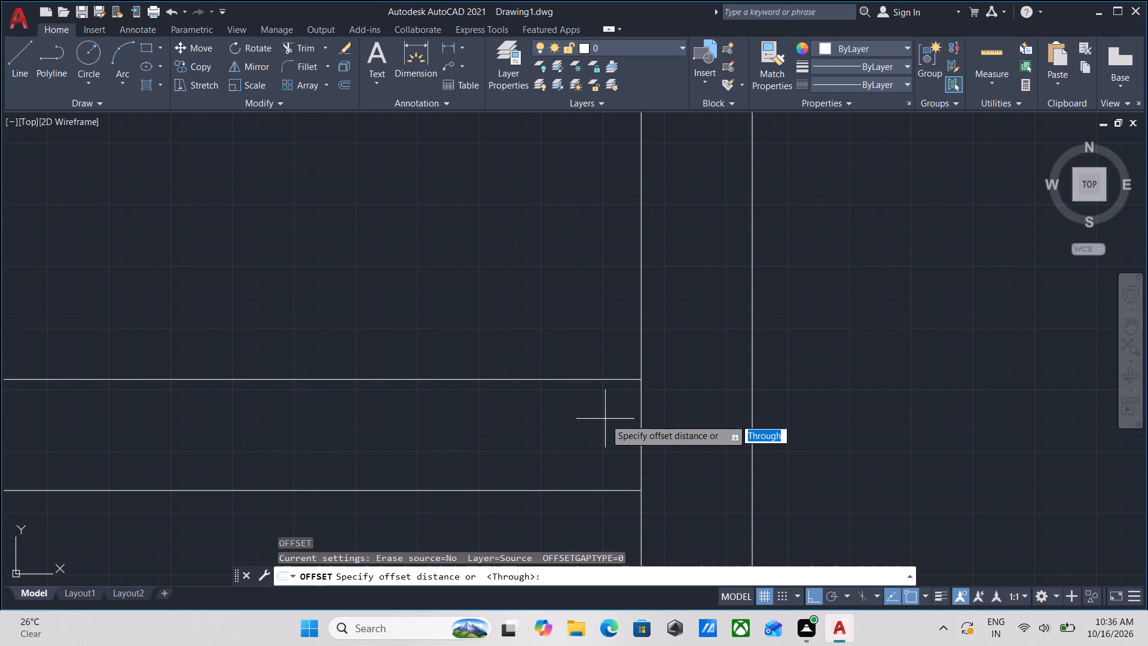
{"action": "left_click", "coordinate": [641, 431]}
{"action": "left_click", "coordinate": [569, 428]}
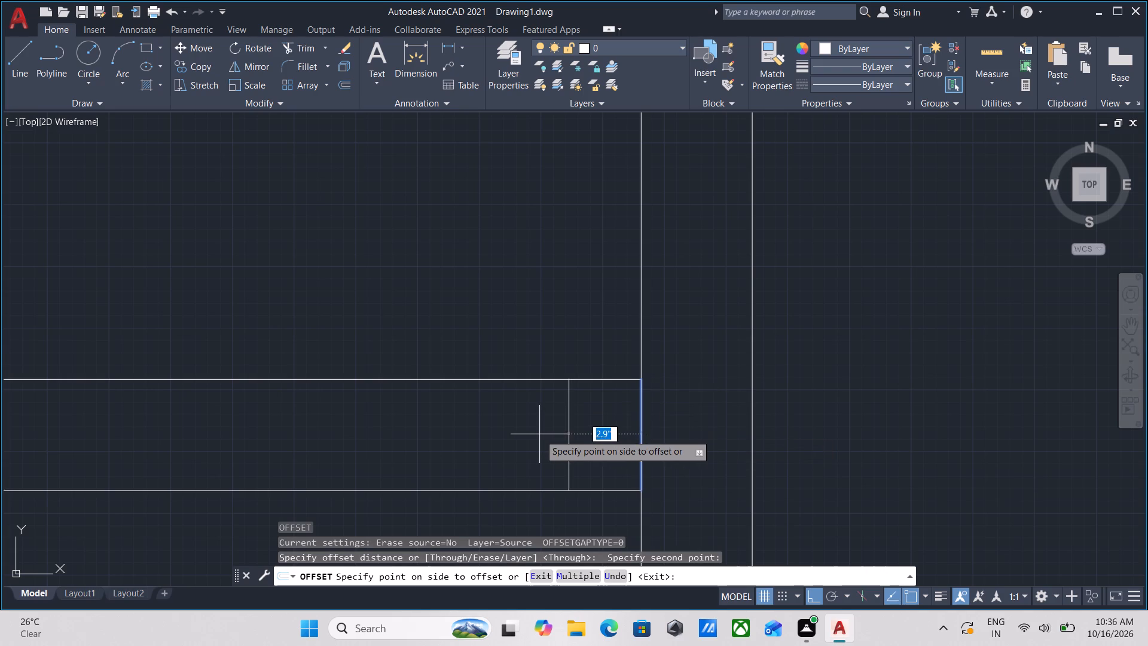
{"action": "key", "text": "6"}
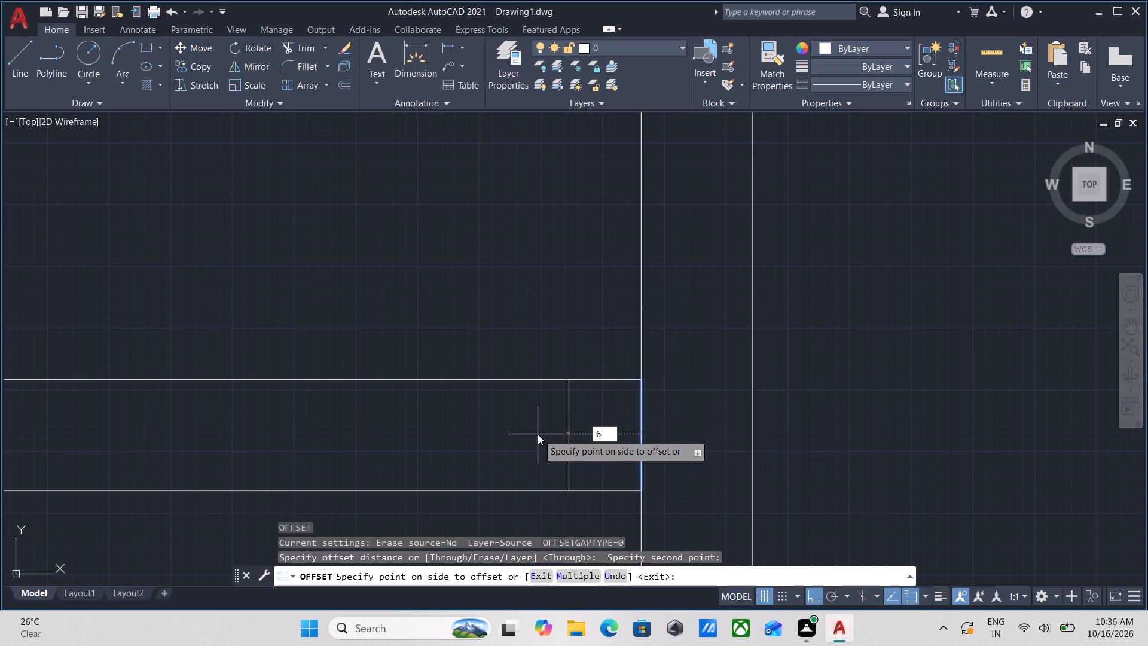
{"action": "key", "text": "shift+quotedbl"}
{"action": "key", "text": "Return"}
{"action": "scroll", "coordinate": [538, 434], "scroll_direction": "down", "scroll_amount": 3}
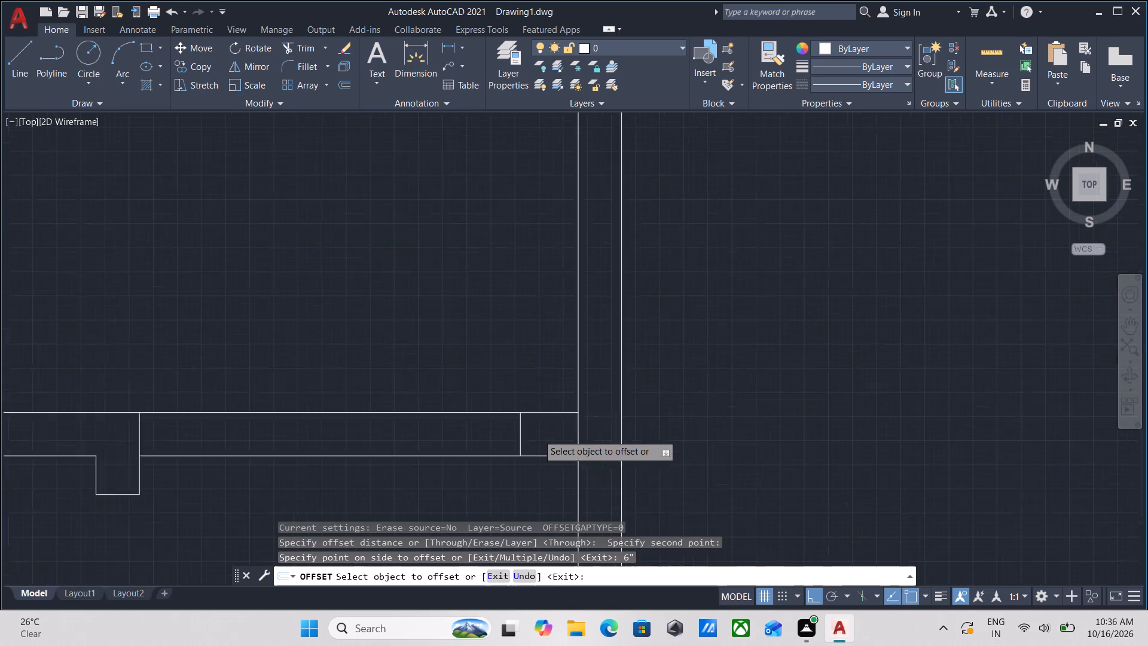
{"action": "scroll", "coordinate": [566, 440], "scroll_direction": "up", "scroll_amount": 2}
{"action": "key", "text": "Escape"}
Trim away the short line across the junction with the central partition.
{"action": "type", "text": "tr"}
{"action": "key", "text": "Return"}
{"action": "left_click", "coordinate": [566, 440]}
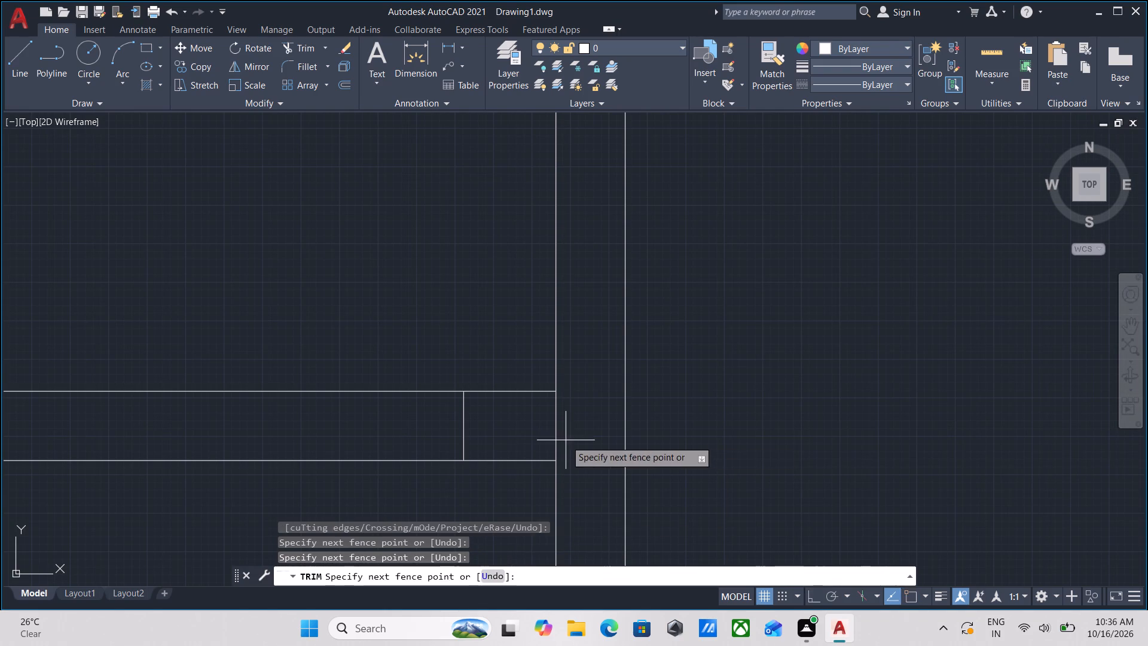
{"action": "left_click", "coordinate": [547, 424]}
Trim both faces of the passage partition between the small left room's corner and the jamb line to cut the opening.
{"action": "scroll", "coordinate": [377, 478], "scroll_direction": "down", "scroll_amount": 3}
{"action": "middle_click_drag", "start_coordinate": [323, 493], "coordinate": [417, 458]}
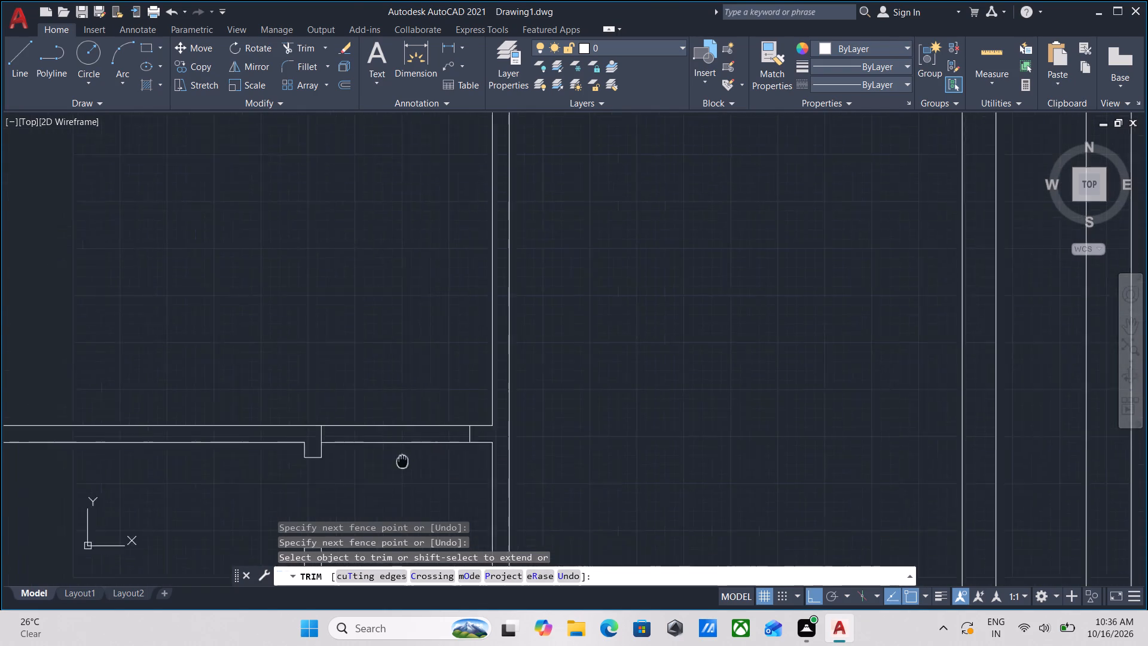
{"action": "middle_click_drag", "start_coordinate": [417, 458], "coordinate": [474, 441]}
{"action": "left_click", "coordinate": [478, 438]}
{"action": "left_click", "coordinate": [483, 351]}
{"action": "middle_click_drag", "start_coordinate": [456, 419], "coordinate": [484, 394]}
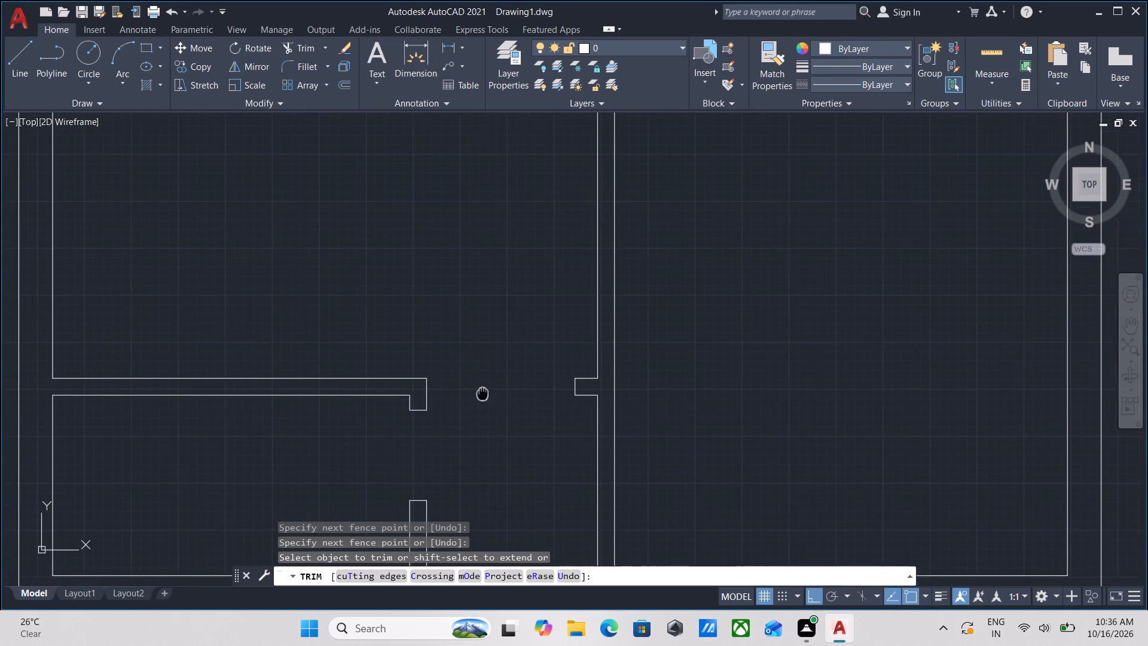
{"action": "middle_click_drag", "start_coordinate": [484, 394], "coordinate": [484, 393]}
{"action": "middle_click_drag", "start_coordinate": [485, 397], "coordinate": [501, 428]}
{"action": "key", "text": "Escape"}
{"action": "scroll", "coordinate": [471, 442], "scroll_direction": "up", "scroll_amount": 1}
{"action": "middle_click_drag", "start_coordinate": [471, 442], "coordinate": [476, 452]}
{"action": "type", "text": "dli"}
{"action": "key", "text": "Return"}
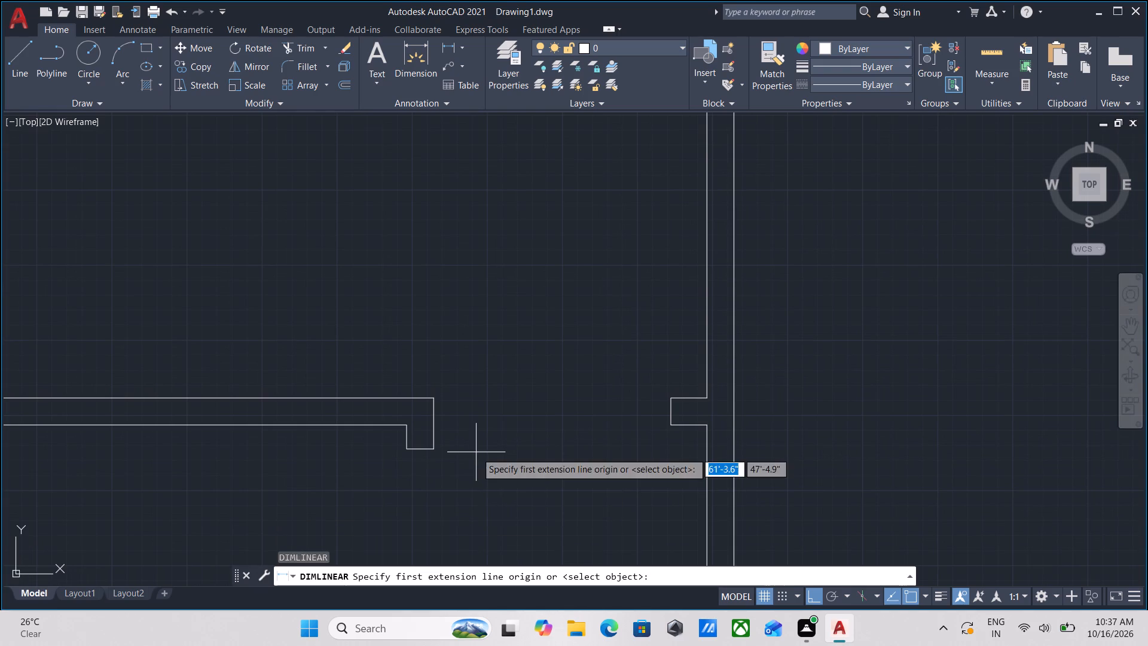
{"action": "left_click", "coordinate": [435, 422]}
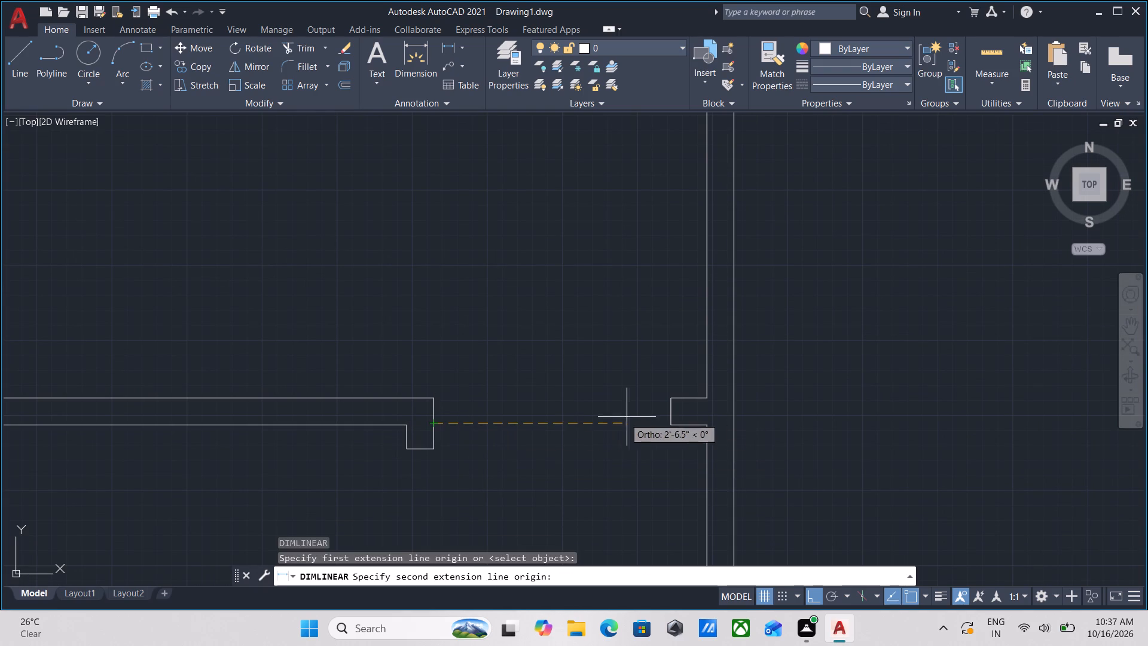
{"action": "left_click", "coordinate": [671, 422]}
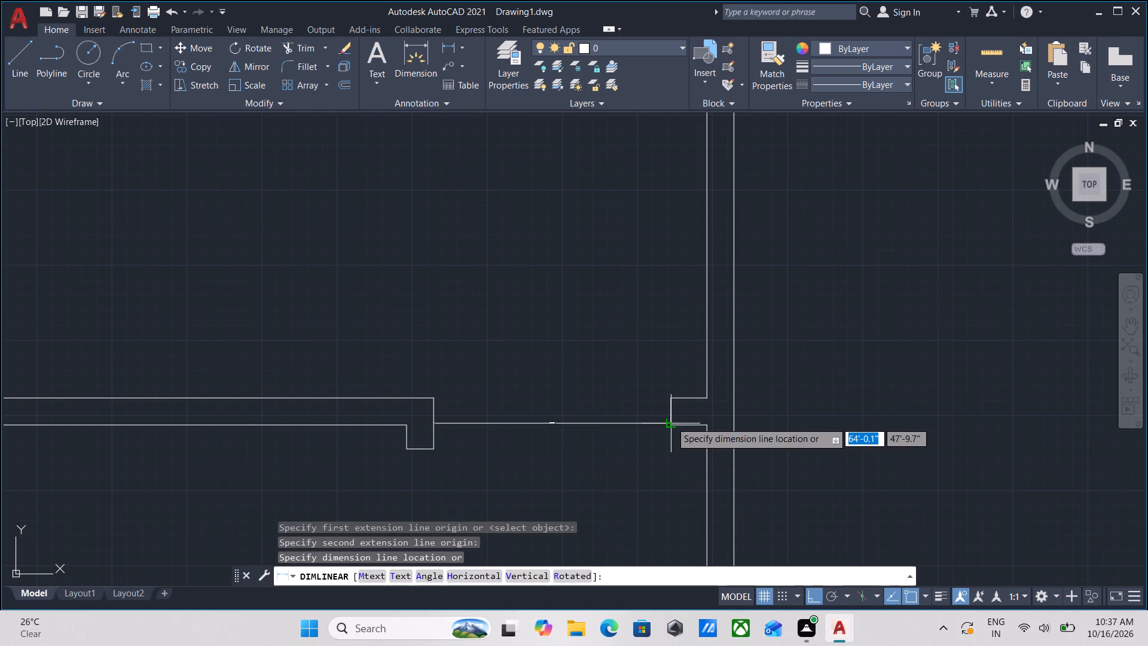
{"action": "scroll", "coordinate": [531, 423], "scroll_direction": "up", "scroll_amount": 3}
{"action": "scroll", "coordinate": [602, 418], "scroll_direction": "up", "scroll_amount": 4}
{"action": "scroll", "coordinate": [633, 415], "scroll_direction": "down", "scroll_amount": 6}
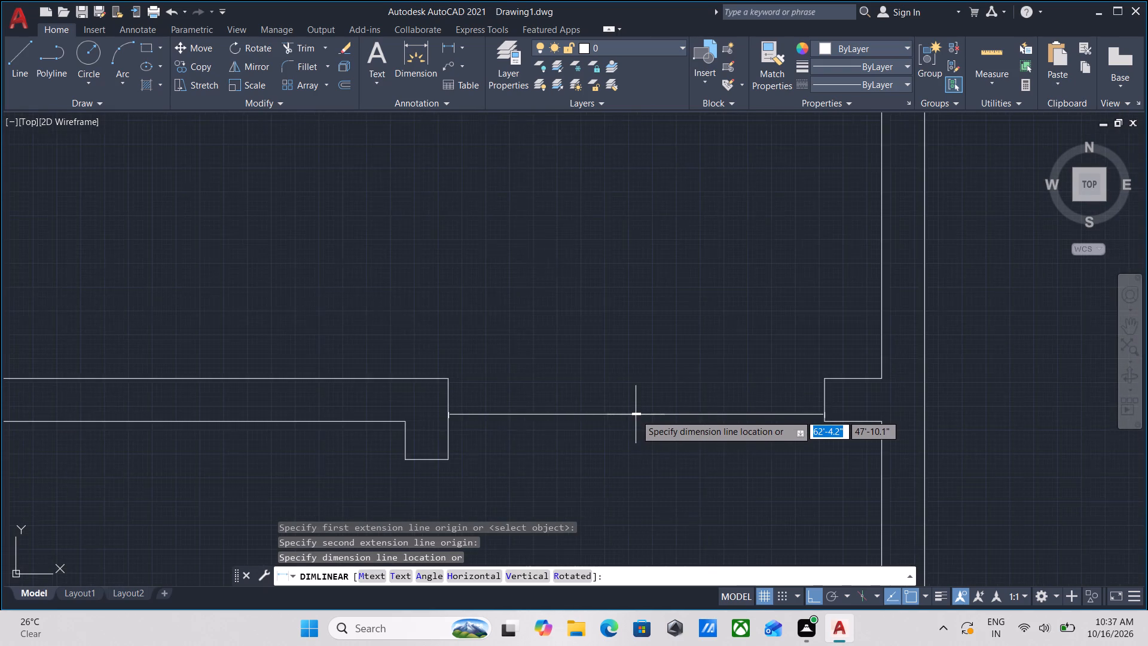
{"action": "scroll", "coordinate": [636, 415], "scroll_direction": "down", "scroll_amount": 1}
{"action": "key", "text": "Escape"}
Set the Standard dimension style's linear units to Engineering with a precision of 0'-0.0".
{"action": "type", "text": "dim"}
{"action": "type", "text": "styl"}
{"action": "key", "text": "Return"}
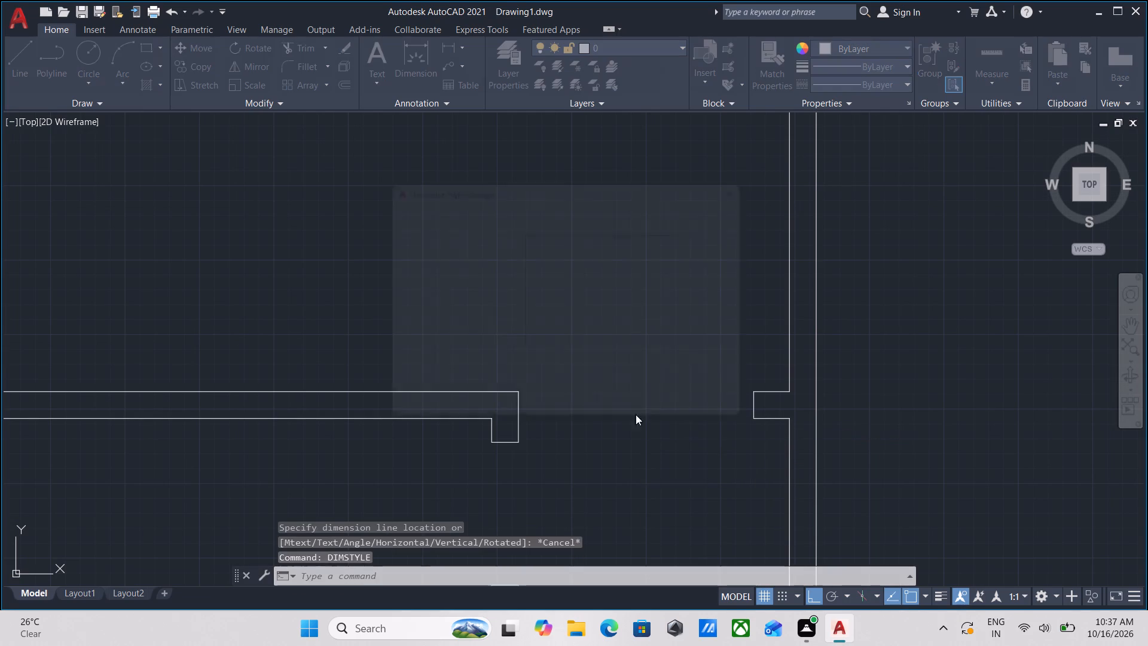
{"action": "left_click", "coordinate": [740, 278]}
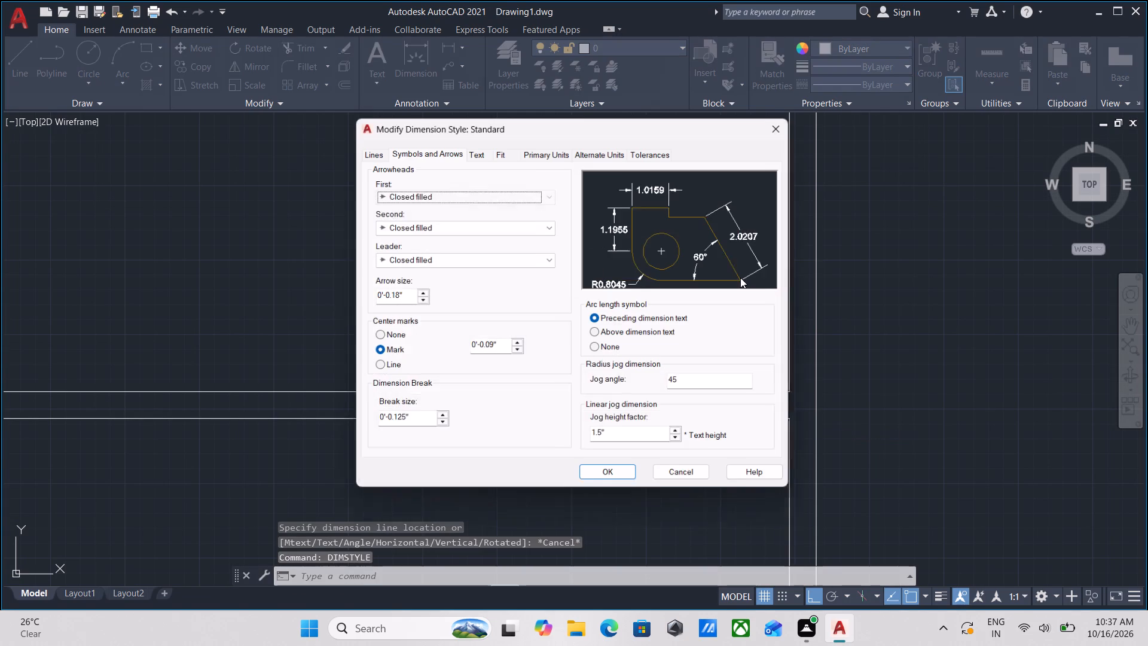
{"action": "left_click", "coordinate": [475, 147]}
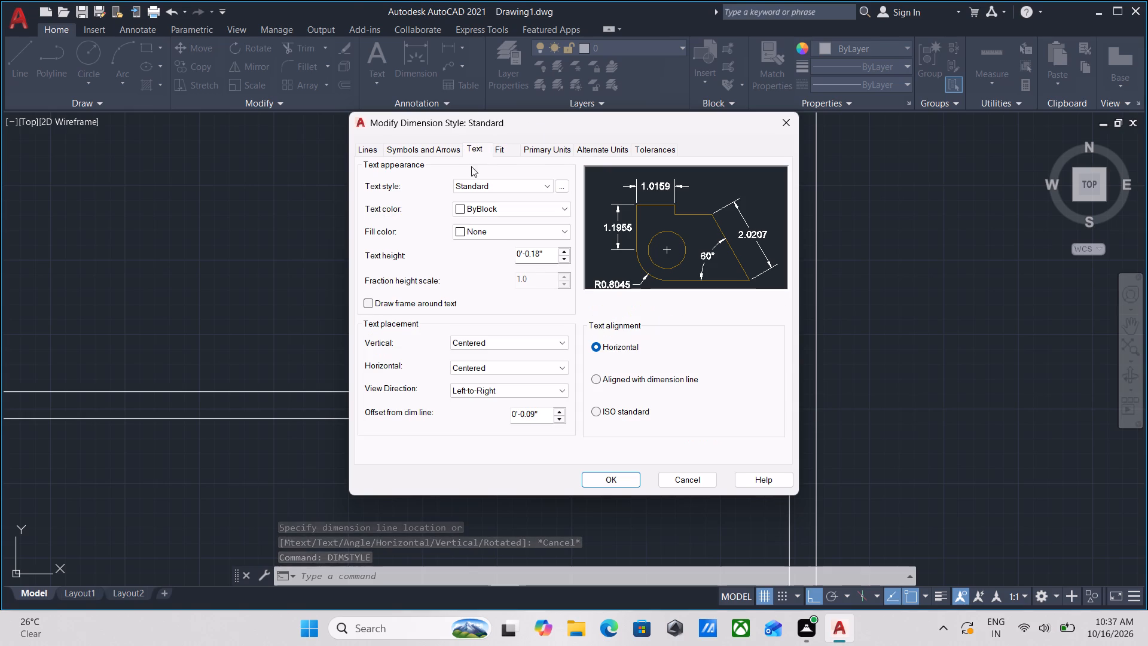
{"action": "left_click", "coordinate": [480, 150]}
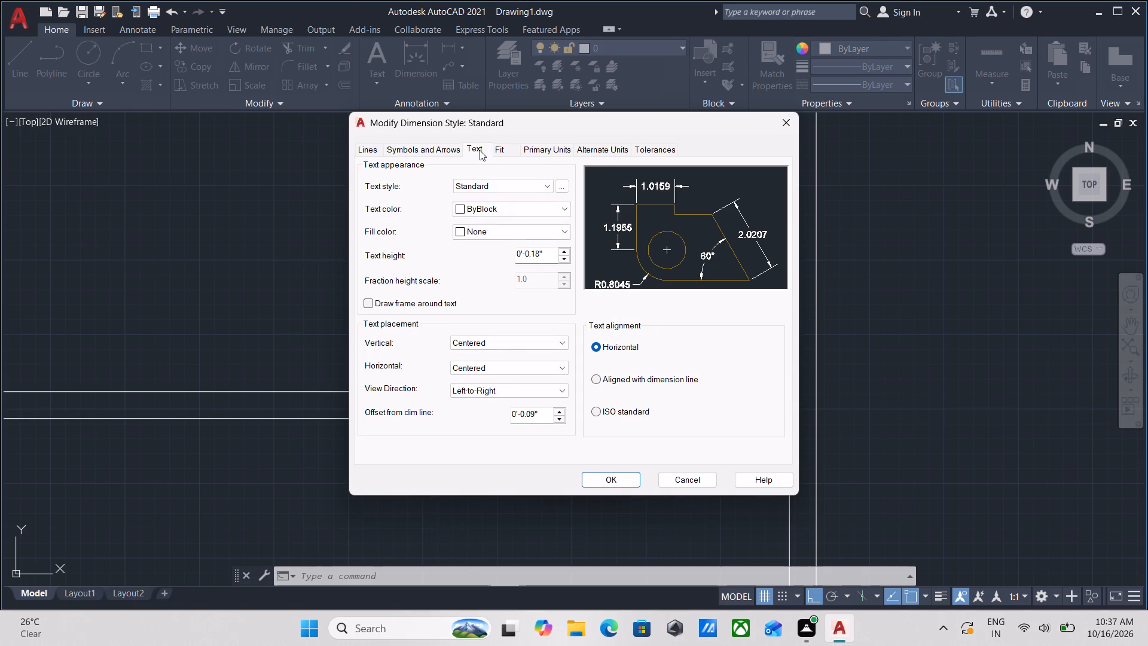
{"action": "left_click", "coordinate": [501, 149]}
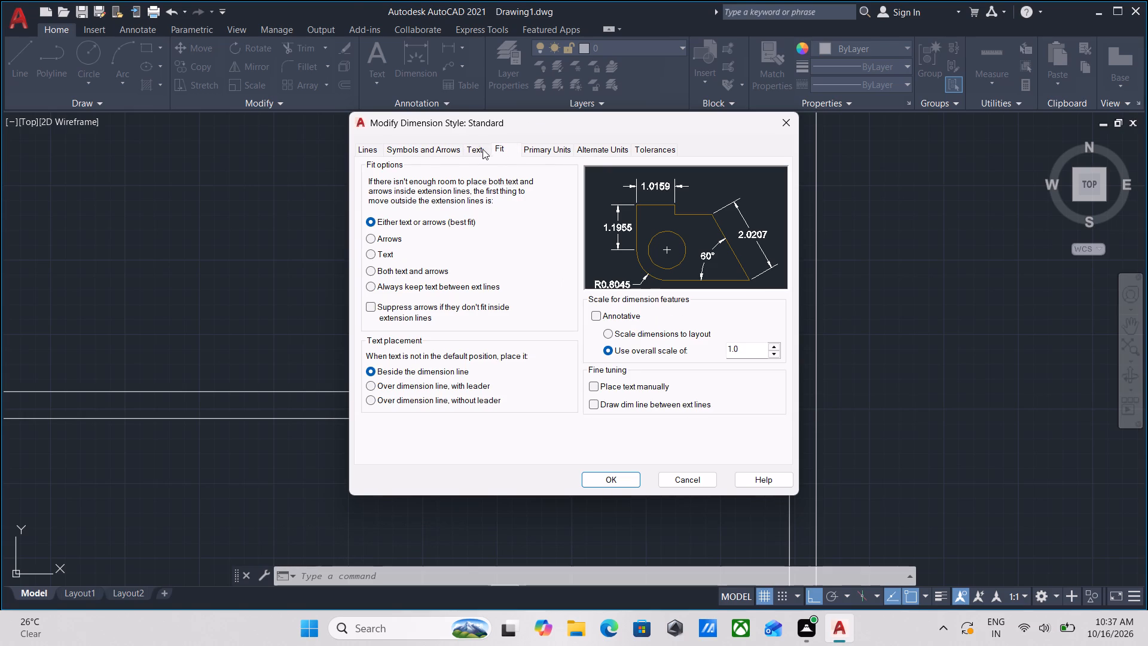
{"action": "left_click", "coordinate": [481, 149]}
{"action": "left_click", "coordinate": [538, 149]}
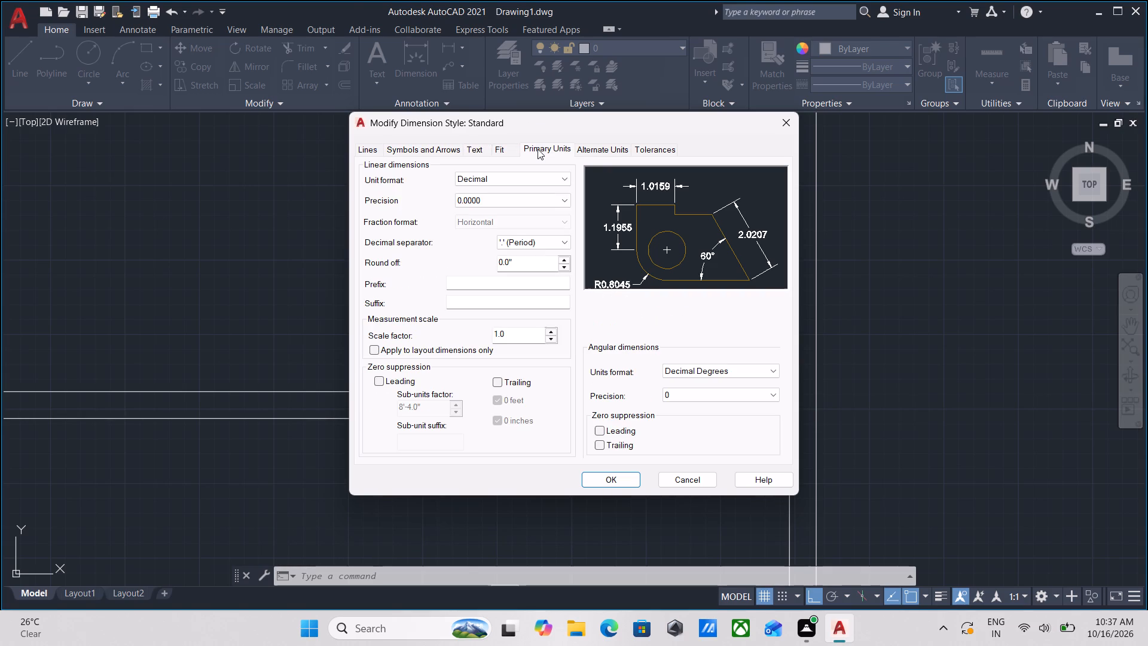
{"action": "left_click", "coordinate": [537, 175]}
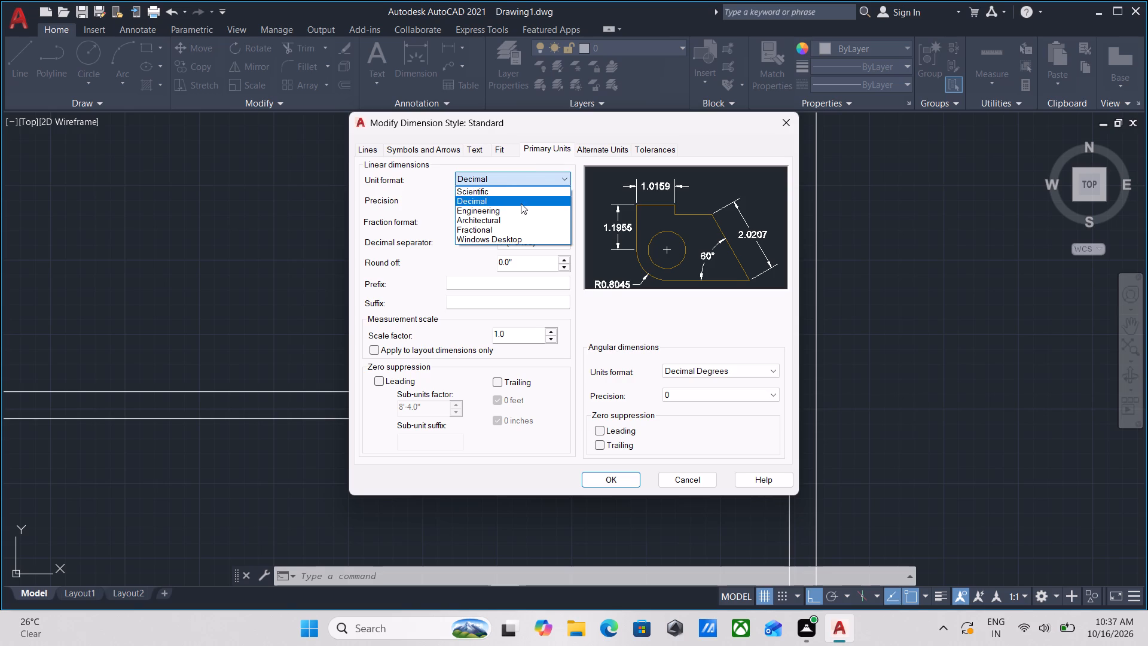
{"action": "left_click", "coordinate": [520, 211]}
{"action": "left_click", "coordinate": [519, 198]}
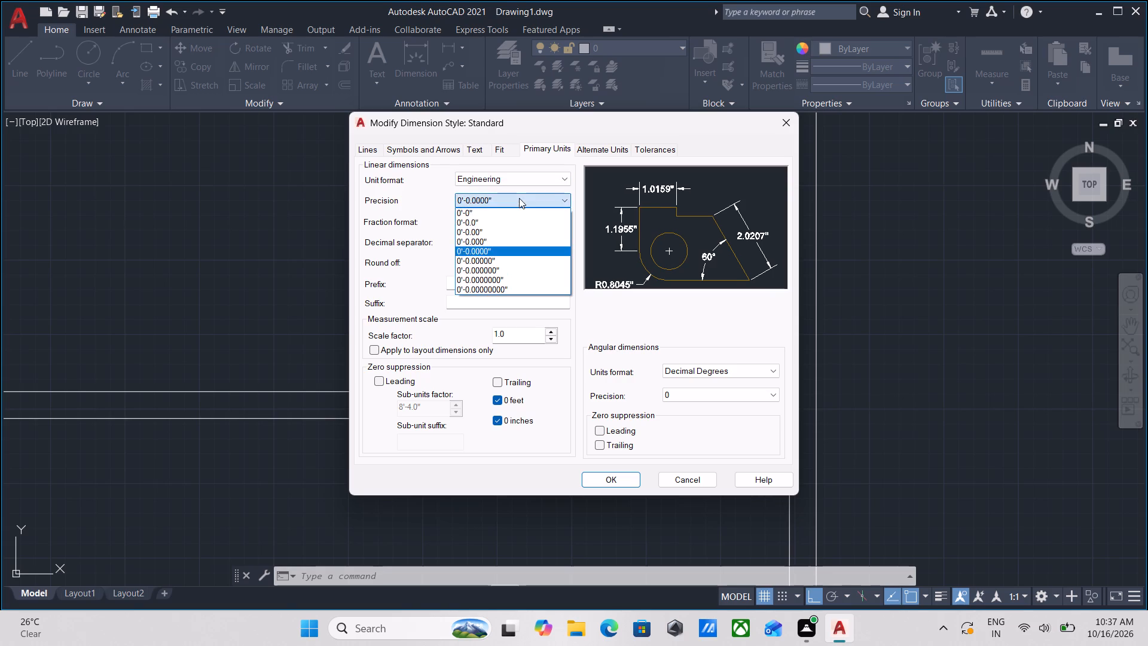
{"action": "left_click", "coordinate": [512, 221]}
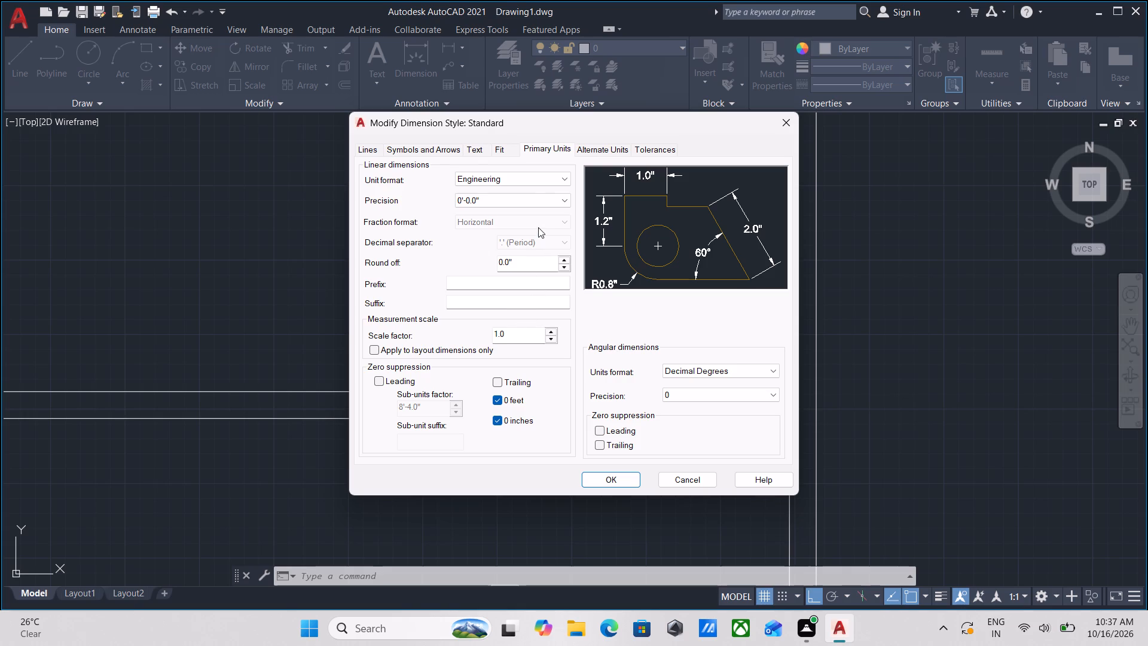
{"action": "left_click", "coordinate": [543, 197]}
{"action": "left_click", "coordinate": [543, 197]}
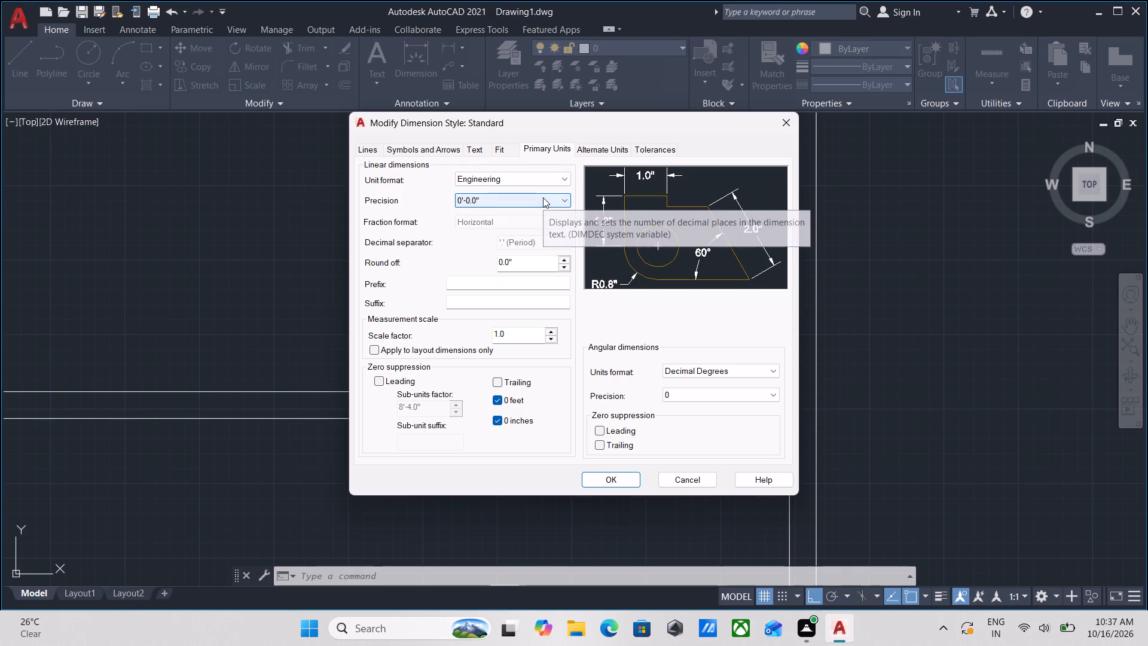
{"action": "left_click", "coordinate": [542, 146]}
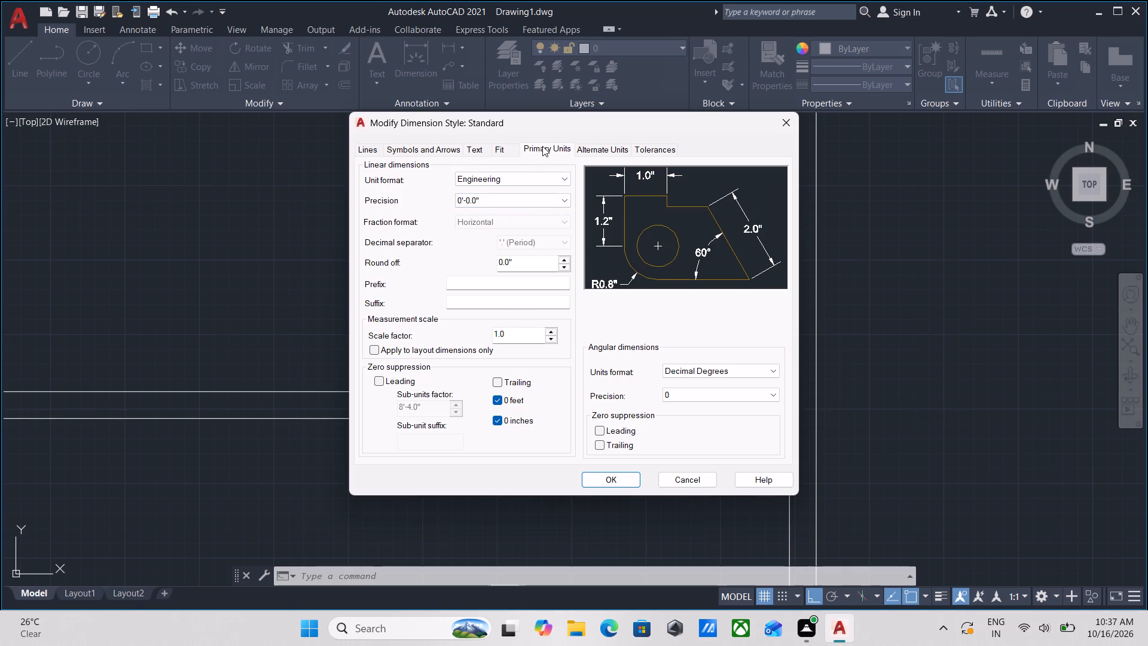
Set the Standard dimension style's text height to 6" and apply the changes.
{"action": "left_click", "coordinate": [512, 148]}
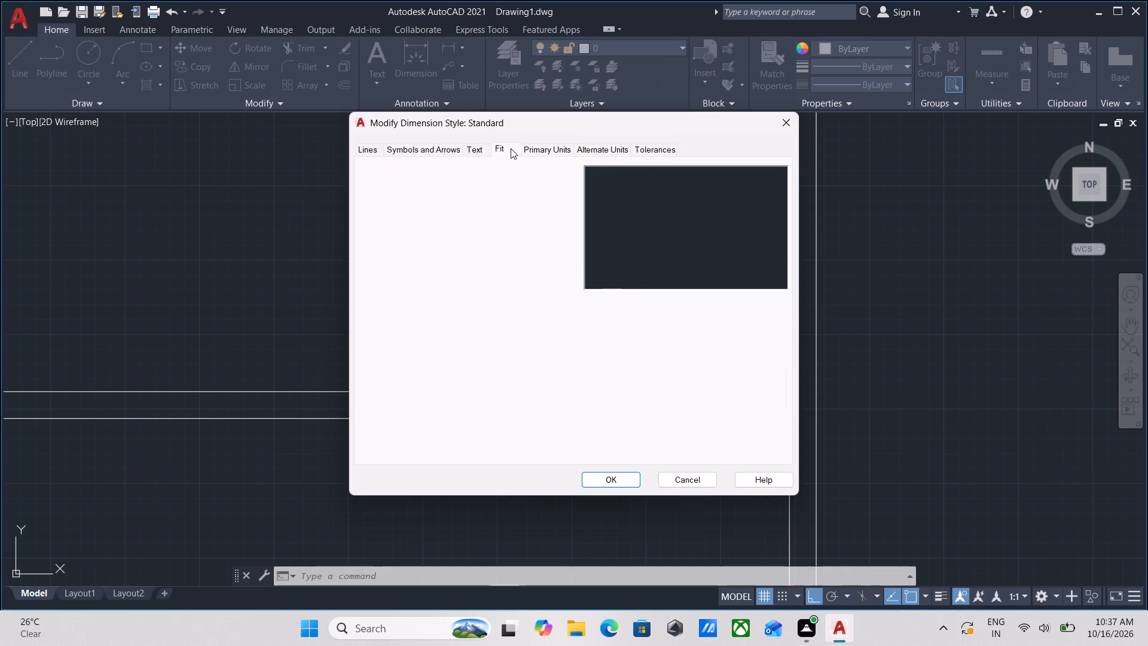
{"action": "left_click", "coordinate": [471, 148]}
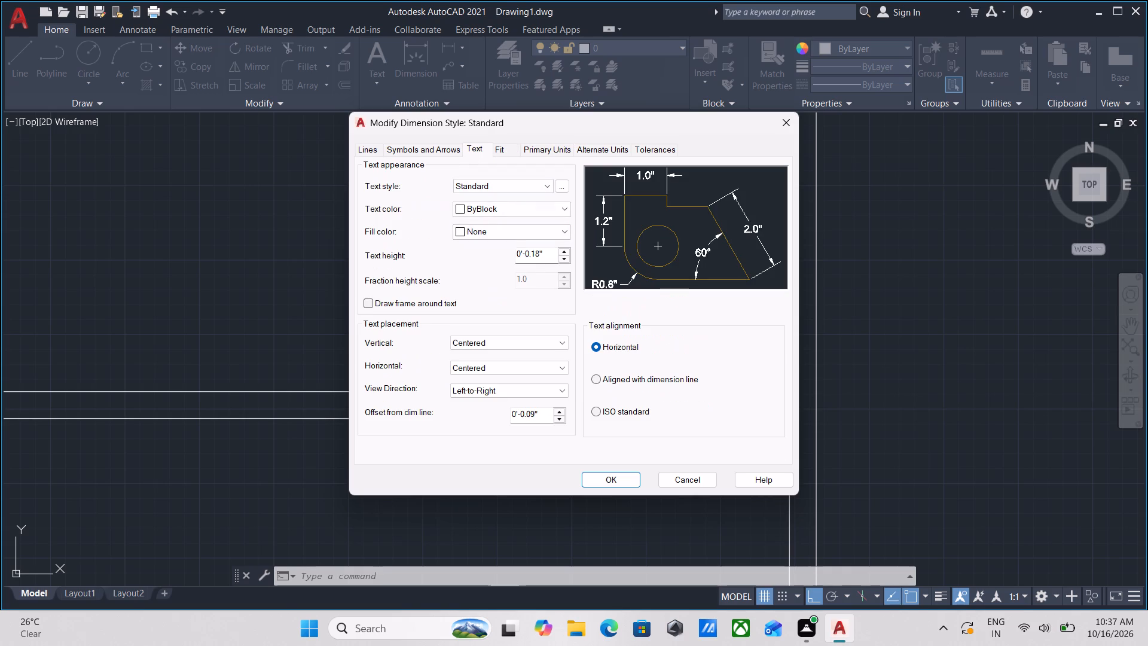
{"action": "left_click_drag", "start_coordinate": [548, 258], "coordinate": [436, 254]}
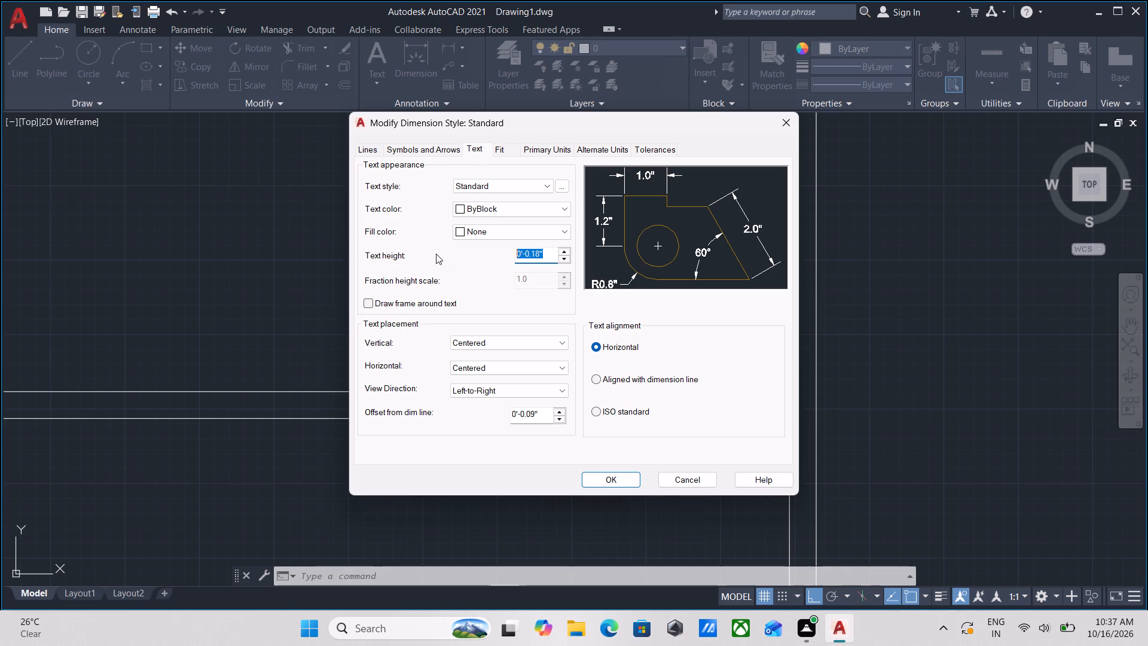
{"action": "key", "text": "6"}
{"action": "key", "text": "shift+quotedbl"}
{"action": "left_click", "coordinate": [601, 484]}
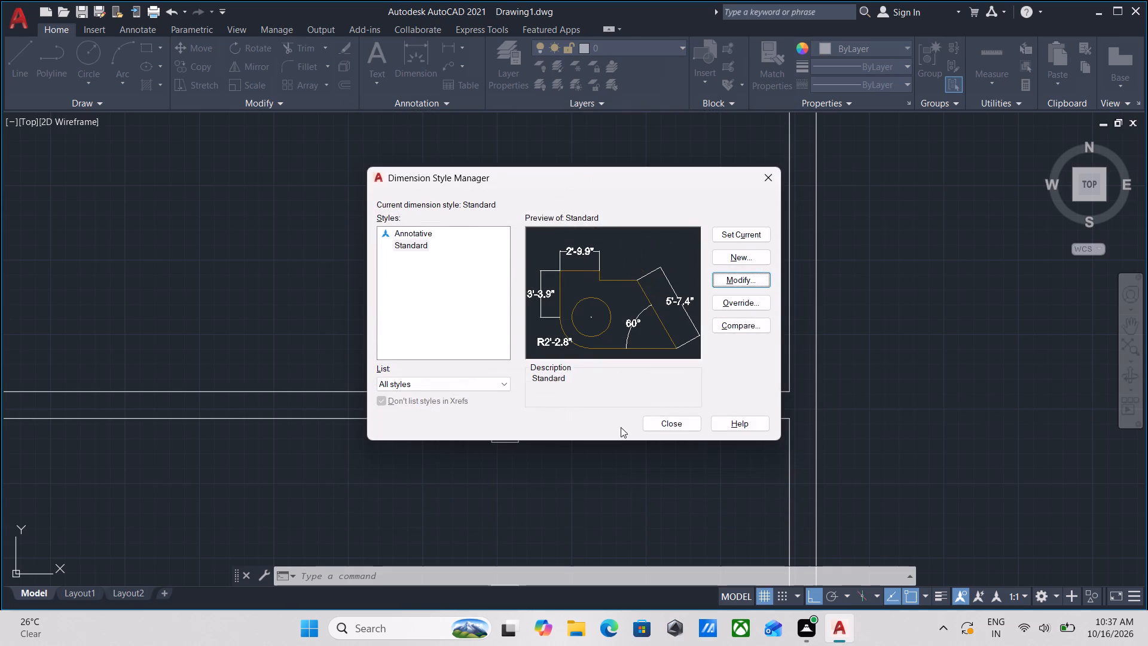
Set the Standard dimension style's arrowheads to Architectural tick with a 2" arrow size and close the style manager.
{"action": "left_click", "coordinate": [743, 279]}
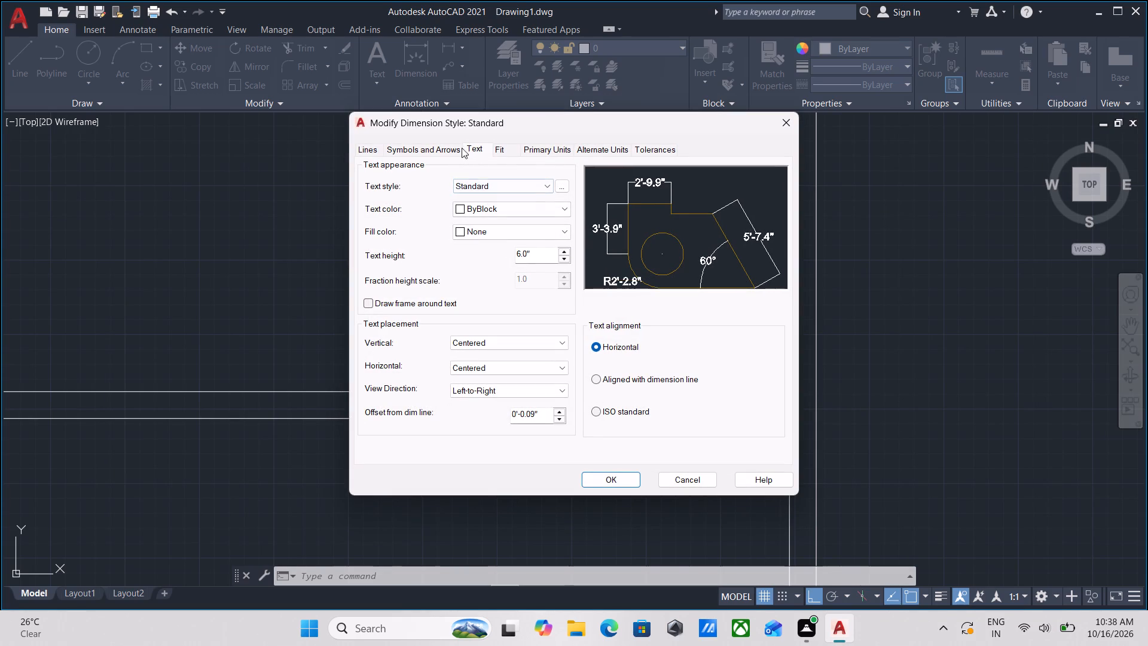
{"action": "left_click", "coordinate": [443, 148]}
{"action": "left_click", "coordinate": [491, 196]}
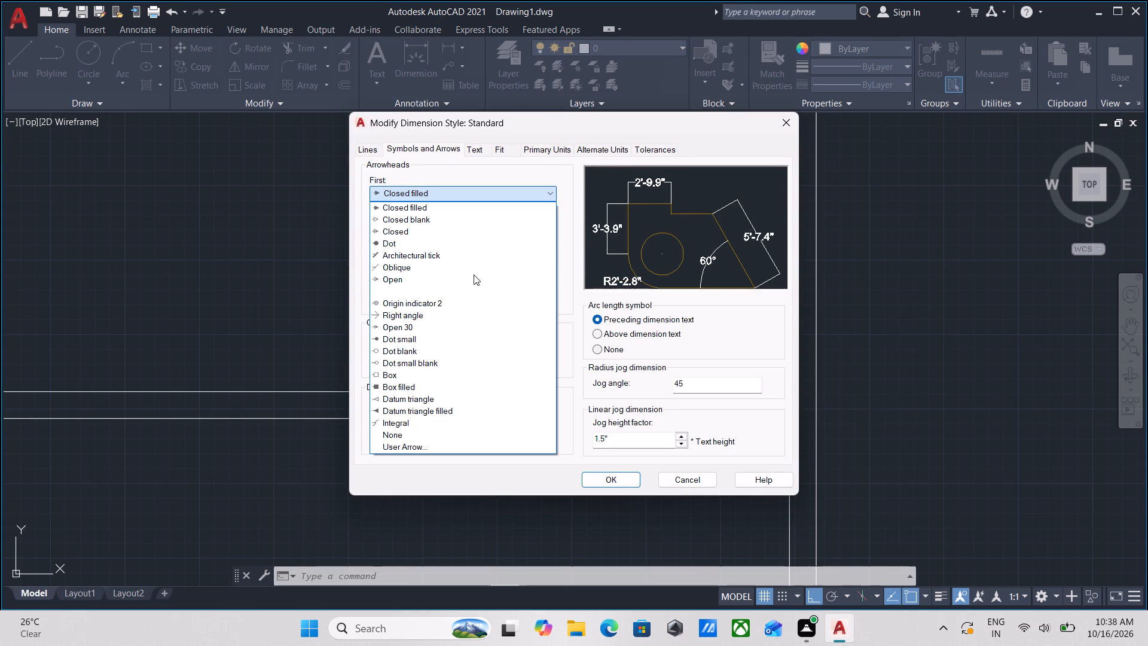
{"action": "left_click", "coordinate": [473, 257]}
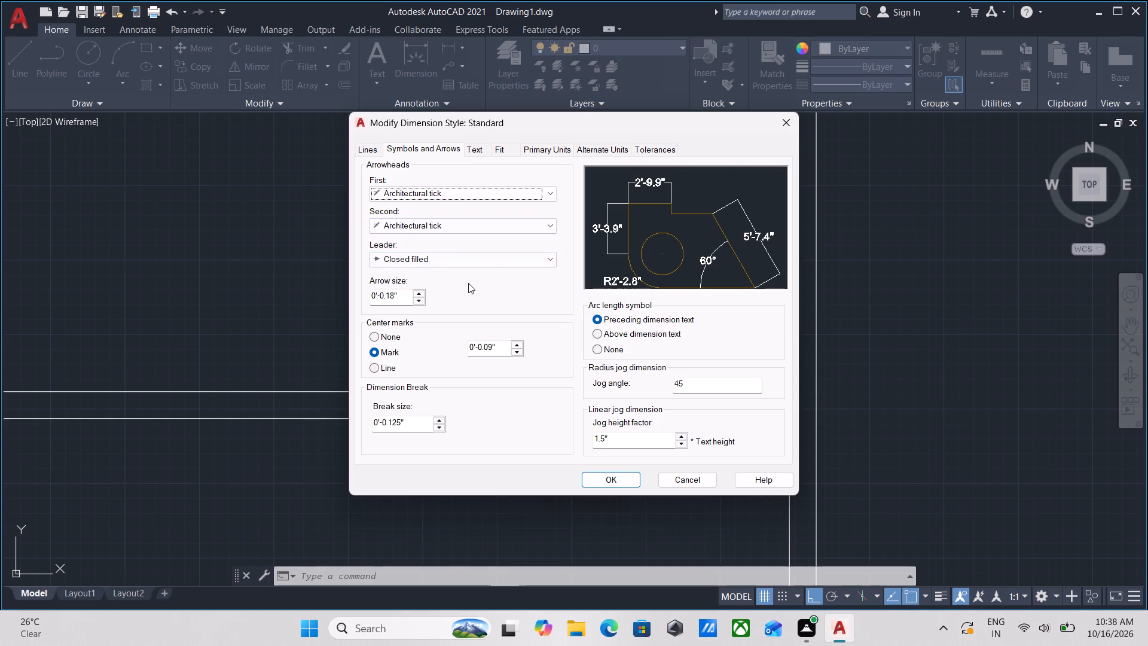
{"action": "left_click_drag", "start_coordinate": [398, 292], "coordinate": [297, 298]}
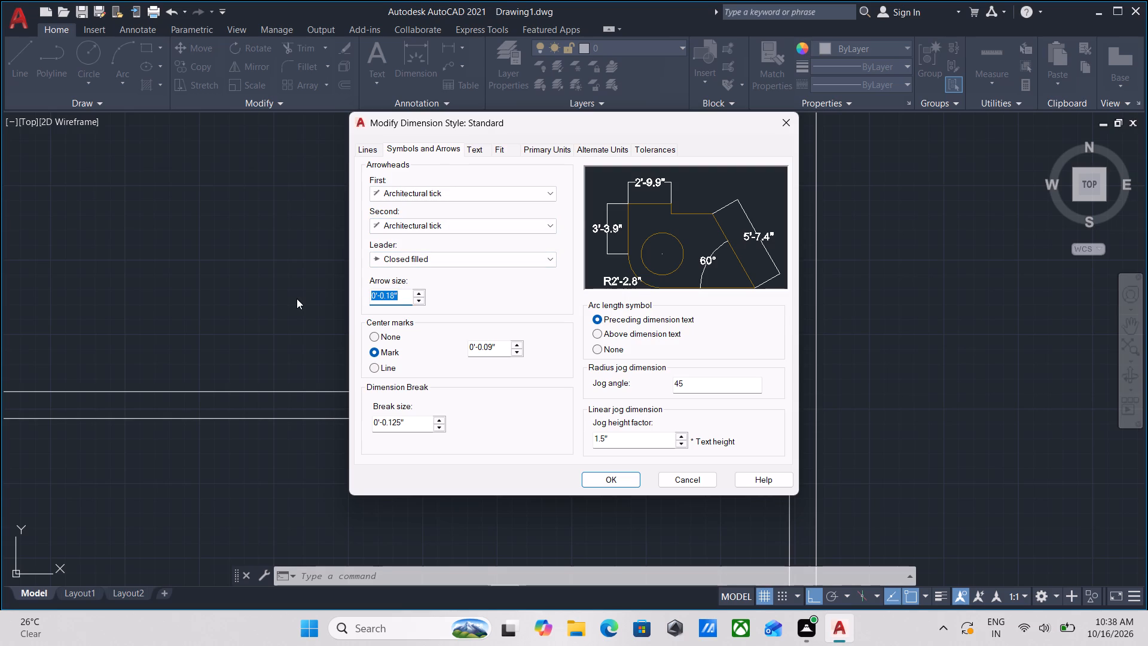
{"action": "key", "text": "2"}
{"action": "key", "text": "shift+quotedbl"}
{"action": "left_click", "coordinate": [599, 483]}
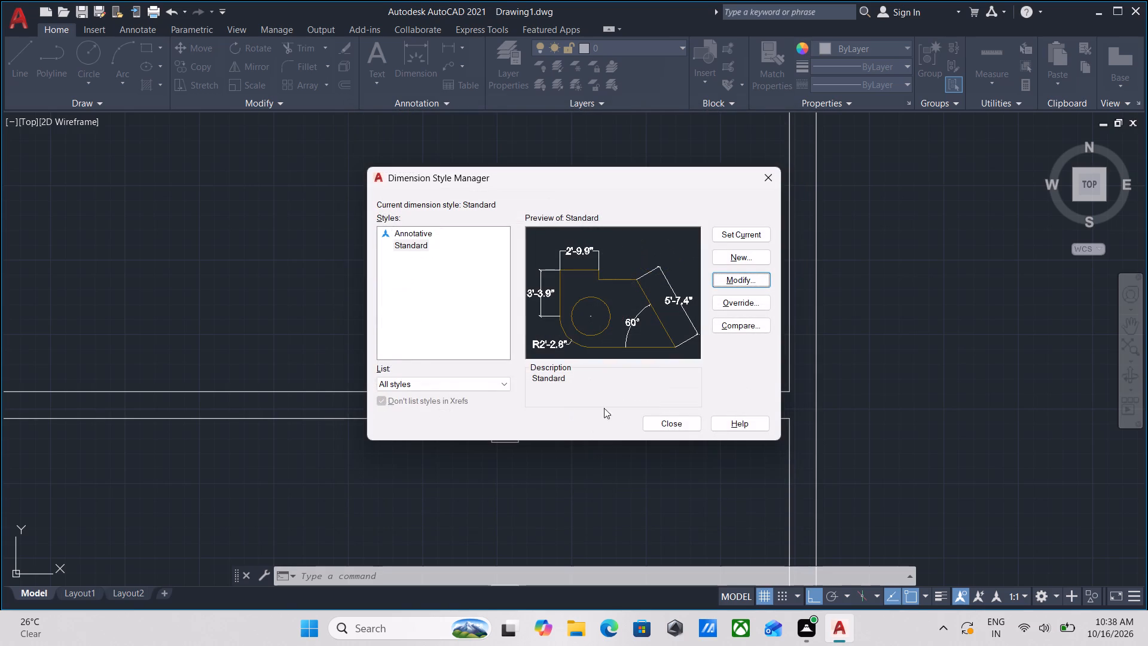
{"action": "left_click", "coordinate": [668, 423]}
Measure the passage, its openings and the adjoining walls around the small left room with quick measuring.
{"action": "scroll", "coordinate": [446, 294], "scroll_direction": "down", "scroll_amount": 2}
{"action": "middle_click_drag", "start_coordinate": [447, 295], "coordinate": [464, 352]}
{"action": "scroll", "coordinate": [541, 410], "scroll_direction": "up", "scroll_amount": 1}
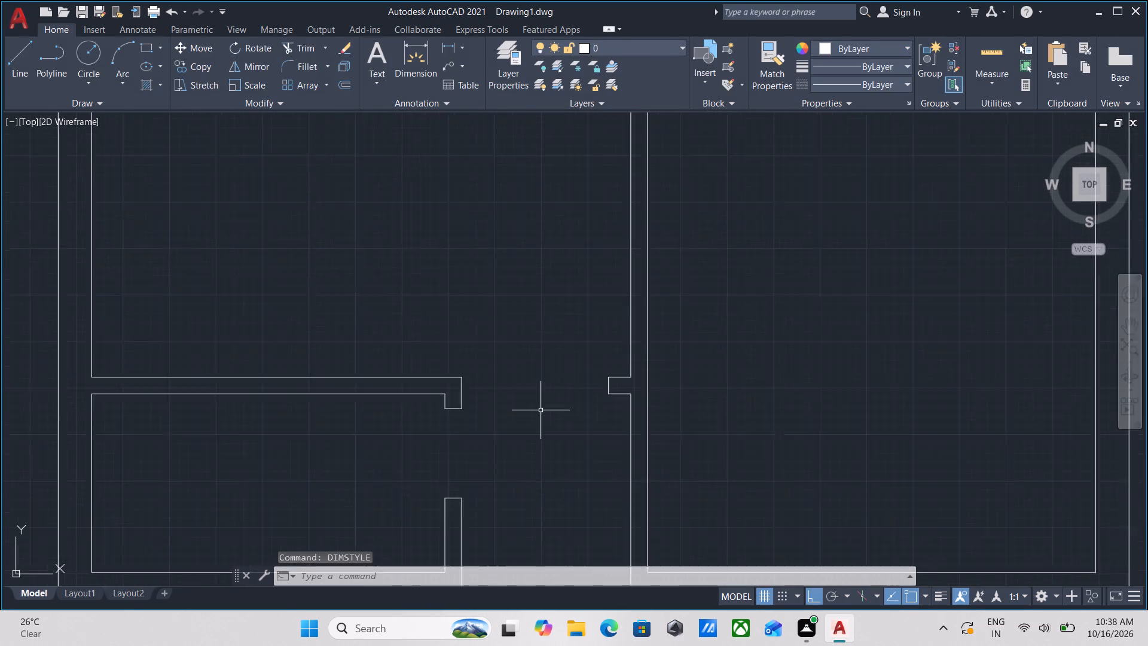
{"action": "scroll", "coordinate": [541, 410], "scroll_direction": "up", "scroll_amount": 1}
{"action": "type", "text": "mea"}
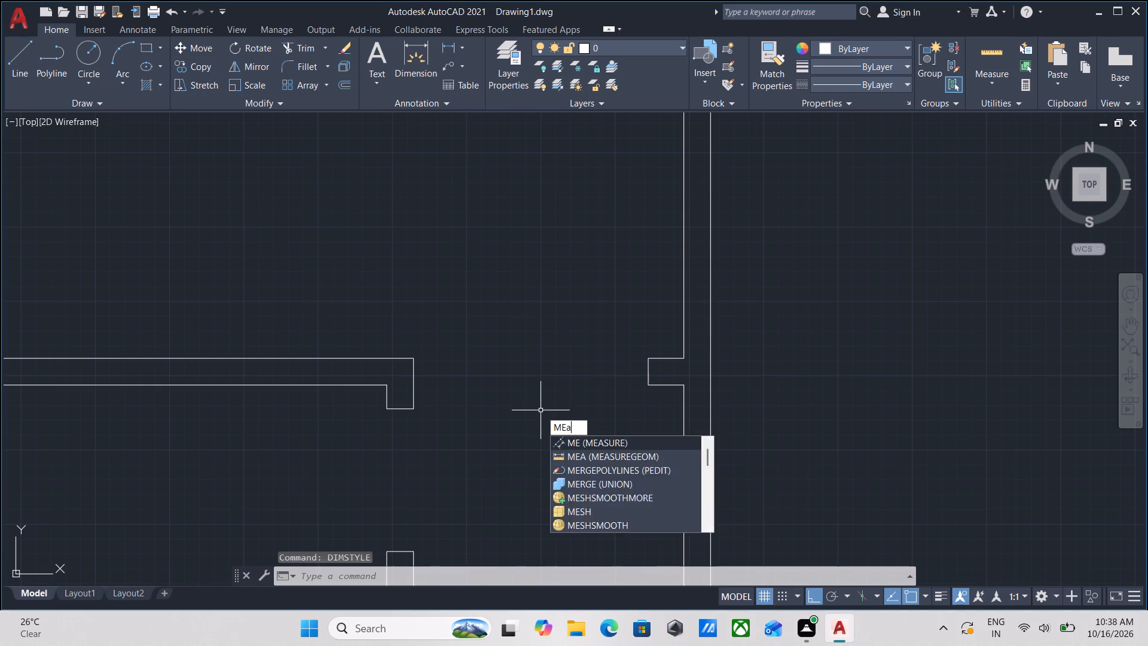
{"action": "key", "text": "Return"}
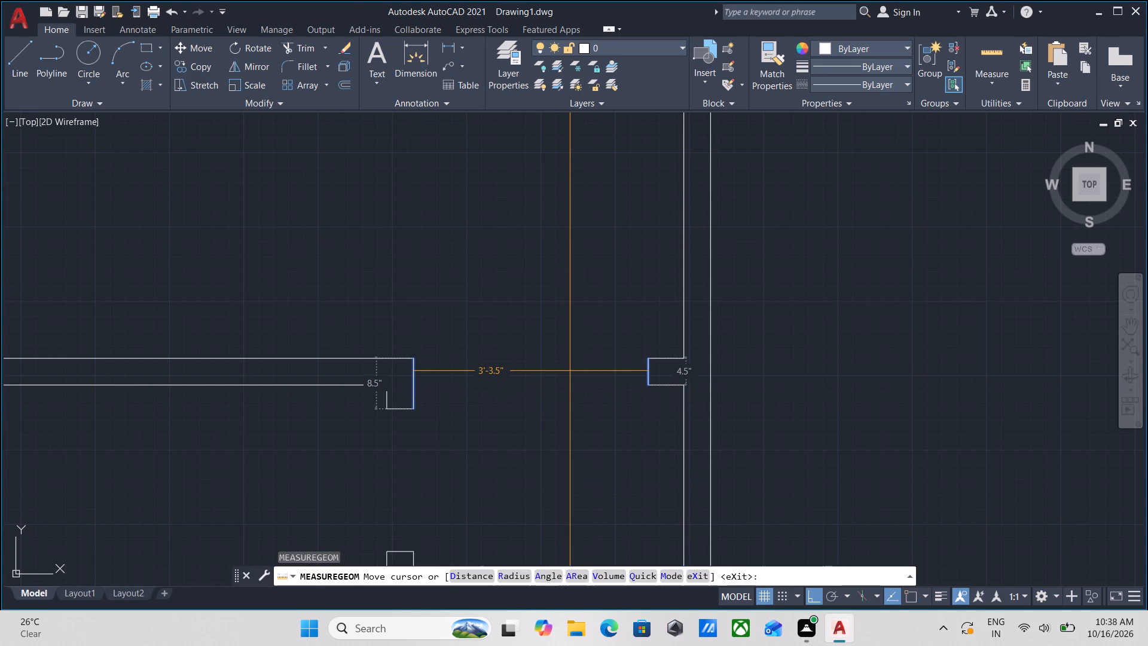
{"action": "middle_click_drag", "start_coordinate": [570, 398], "coordinate": [569, 364]}
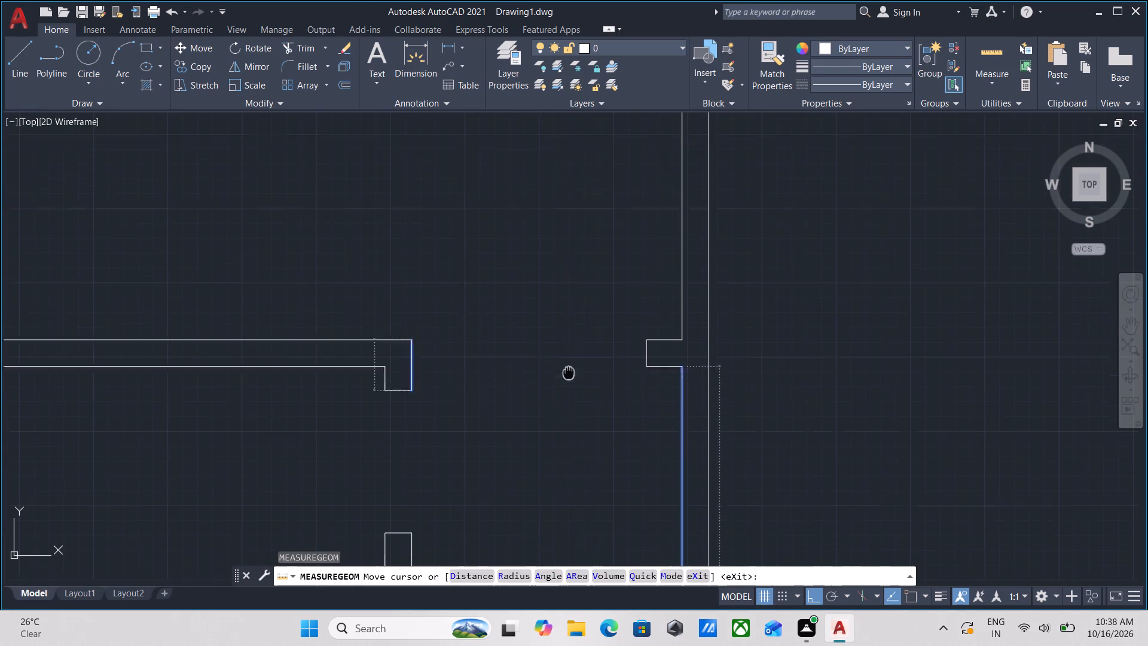
{"action": "middle_click_drag", "start_coordinate": [569, 364], "coordinate": [569, 324]}
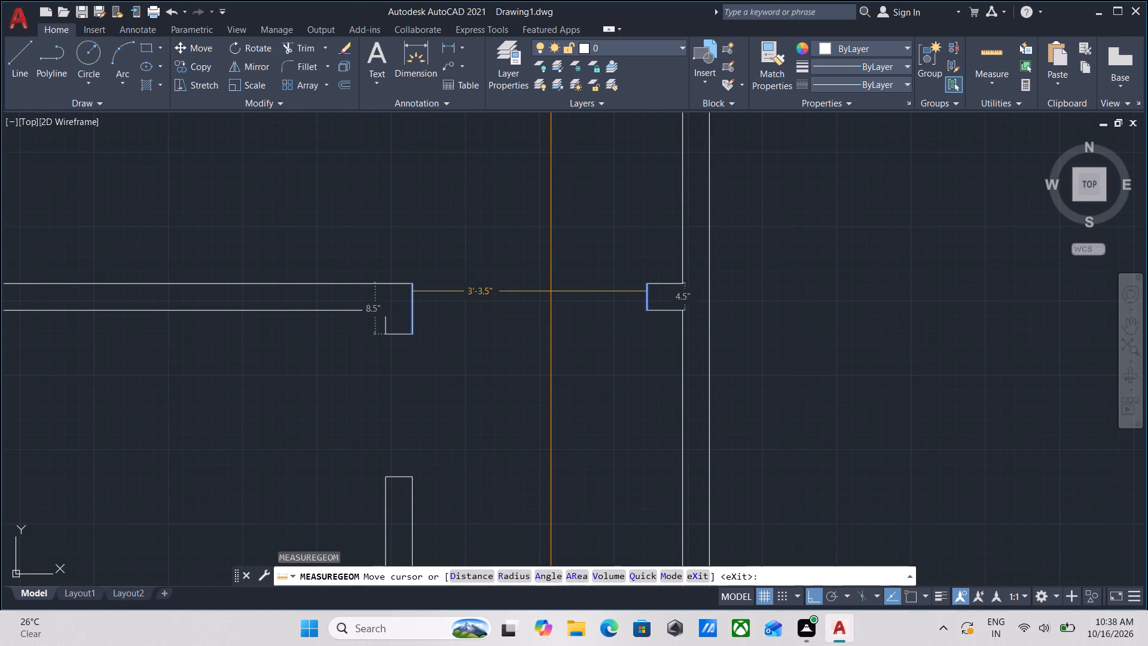
{"action": "scroll", "coordinate": [551, 291], "scroll_direction": "down", "scroll_amount": 1}
{"action": "middle_click_drag", "start_coordinate": [564, 351], "coordinate": [570, 301]}
{"action": "scroll", "coordinate": [569, 360], "scroll_direction": "down", "scroll_amount": 3}
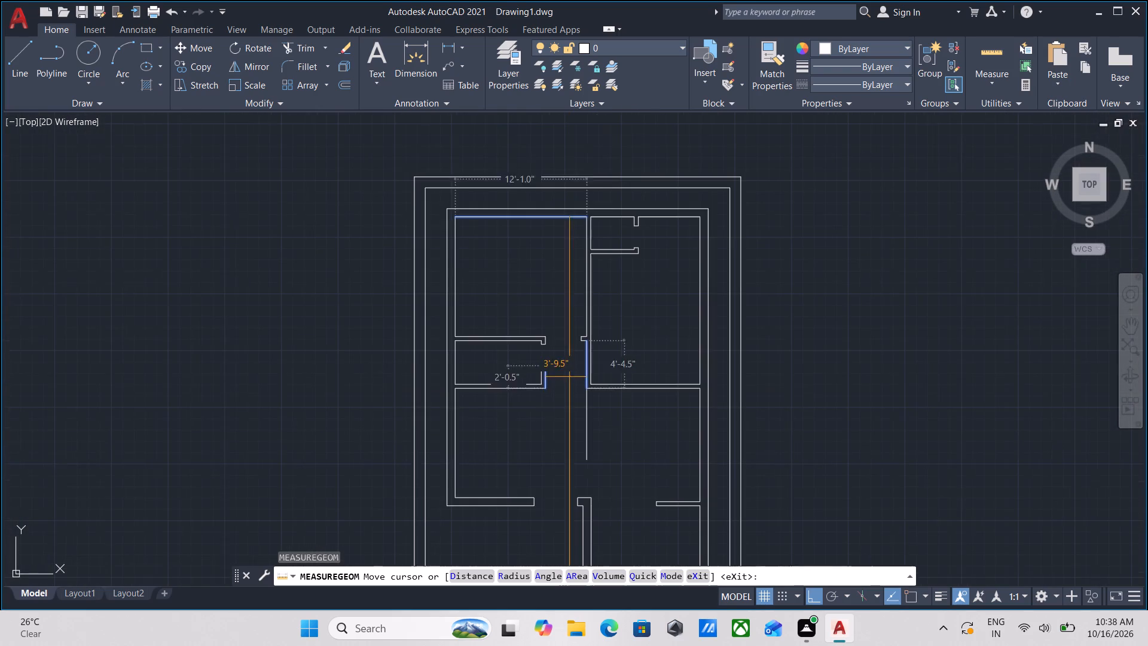
{"action": "scroll", "coordinate": [563, 391], "scroll_direction": "up", "scroll_amount": 3}
{"action": "scroll", "coordinate": [564, 373], "scroll_direction": "down", "scroll_amount": 1}
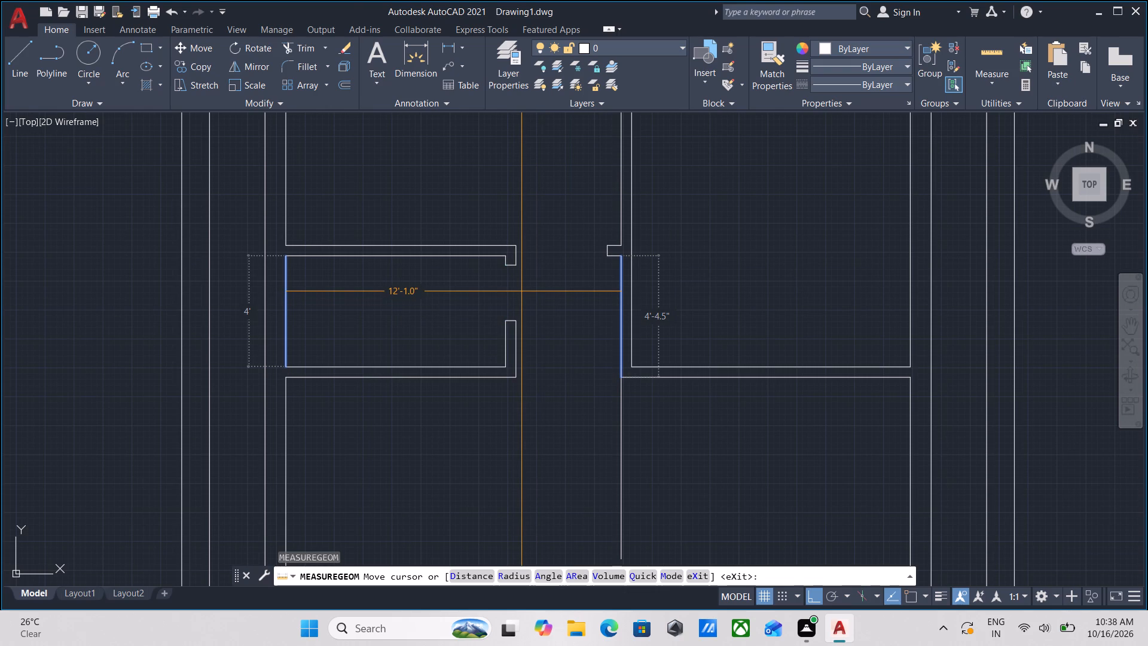
{"action": "scroll", "coordinate": [535, 274], "scroll_direction": "up", "scroll_amount": 2}
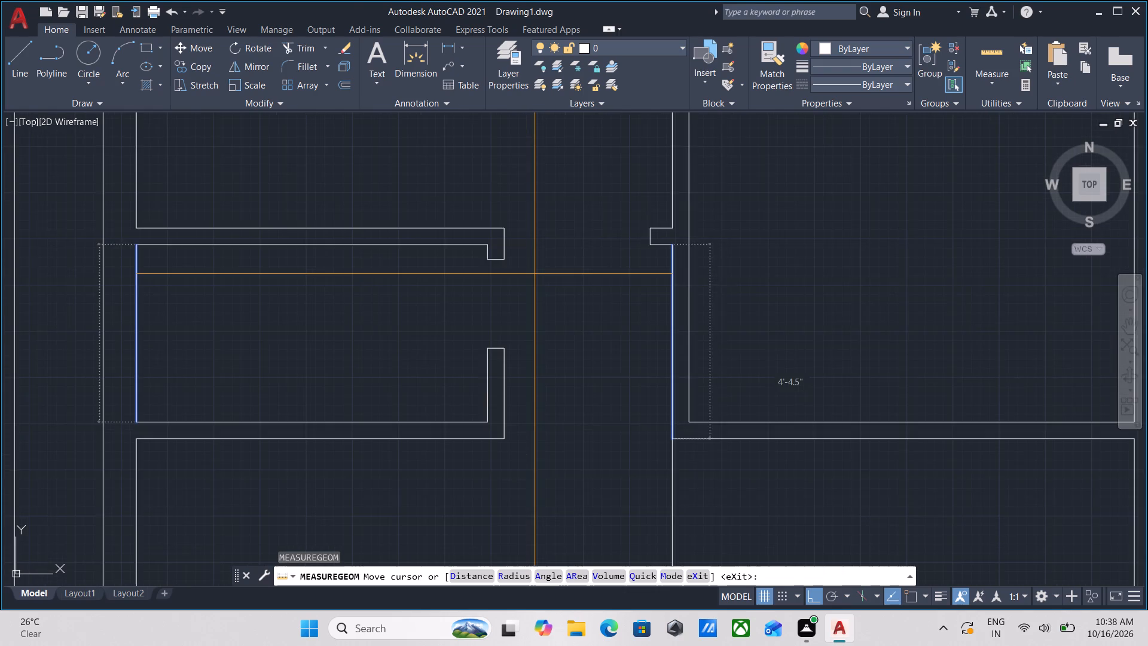
{"action": "middle_click_drag", "start_coordinate": [535, 274], "coordinate": [502, 302]}
{"action": "key", "text": "Escape"}
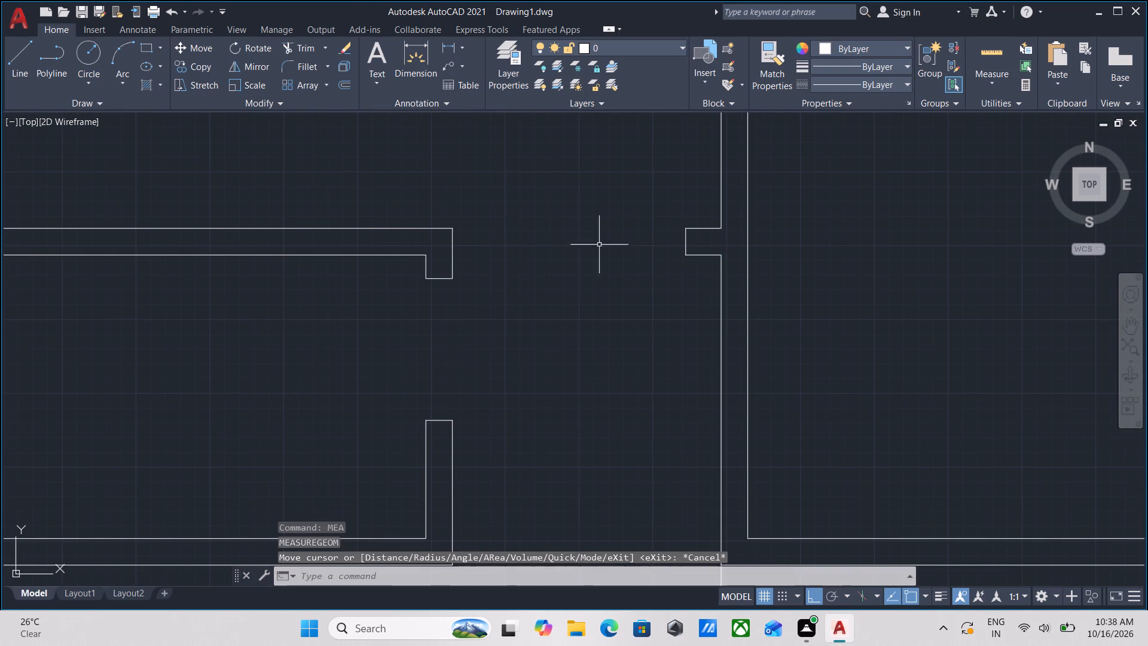
Draw a line across the central partition's thickness, level with the lower edge of the passage stub.
{"action": "middle_click_drag", "start_coordinate": [652, 219], "coordinate": [637, 243]}
{"action": "key", "text": "l"}
{"action": "key", "text": "Return"}
{"action": "scroll", "coordinate": [709, 269], "scroll_direction": "up", "scroll_amount": 1}
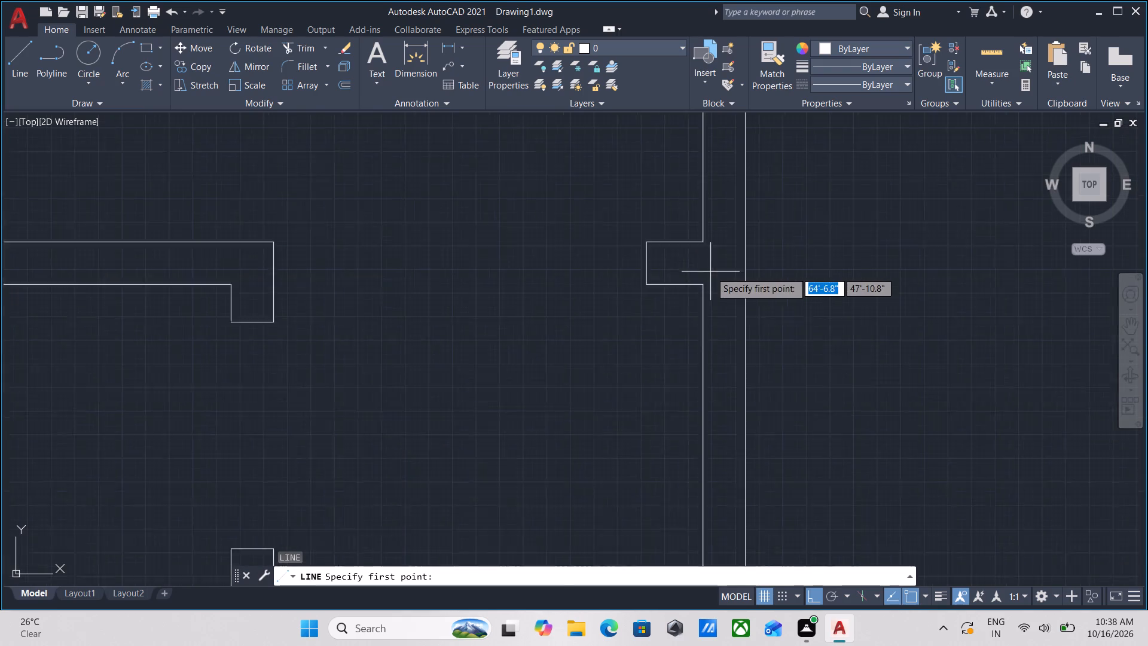
{"action": "scroll", "coordinate": [710, 272], "scroll_direction": "up", "scroll_amount": 2}
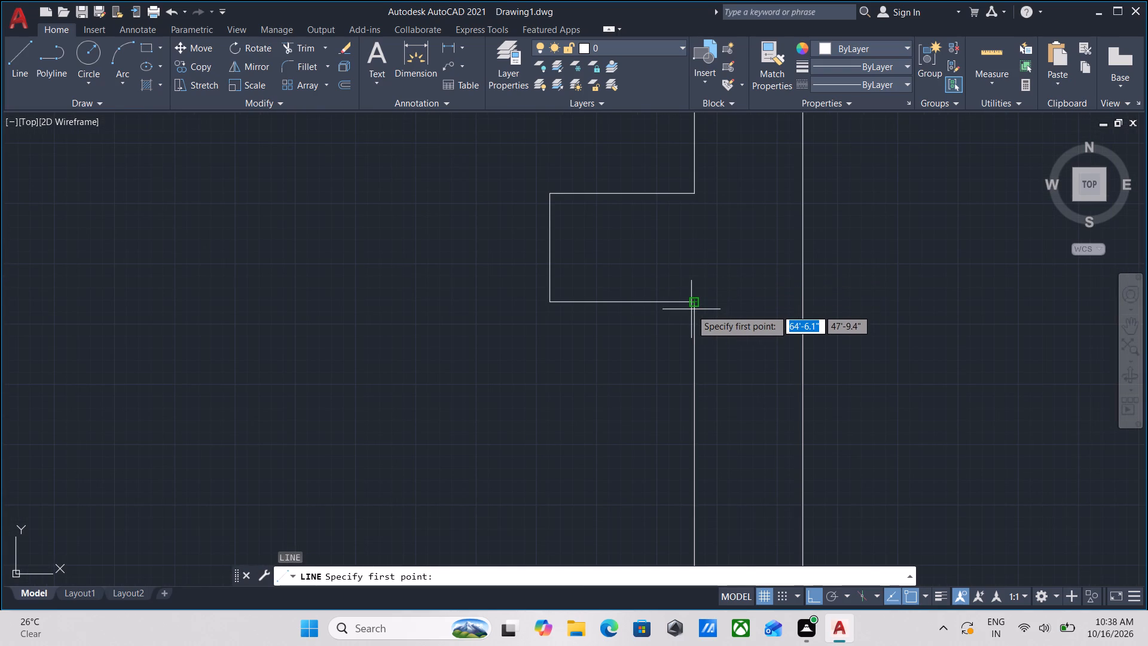
{"action": "scroll", "coordinate": [691, 309], "scroll_direction": "up", "scroll_amount": 2}
{"action": "left_click", "coordinate": [699, 291]}
{"action": "middle_click_drag", "start_coordinate": [875, 281], "coordinate": [487, 287]}
{"action": "left_click", "coordinate": [590, 295]}
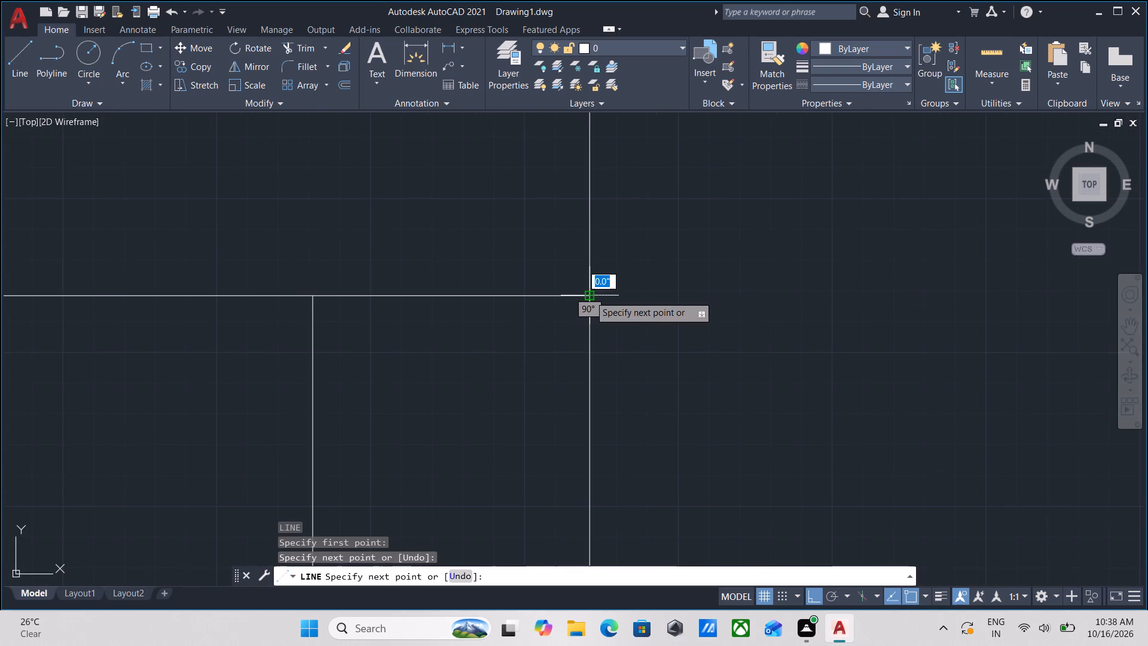
{"action": "key", "text": "Escape"}
Offset the short line across the central partition 6" downward to mark the upper jamb of an opening.
{"action": "left_click_drag", "start_coordinate": [504, 331], "coordinate": [501, 319]}
{"action": "left_click", "coordinate": [465, 263]}
{"action": "middle_click_drag", "start_coordinate": [475, 269], "coordinate": [508, 277]}
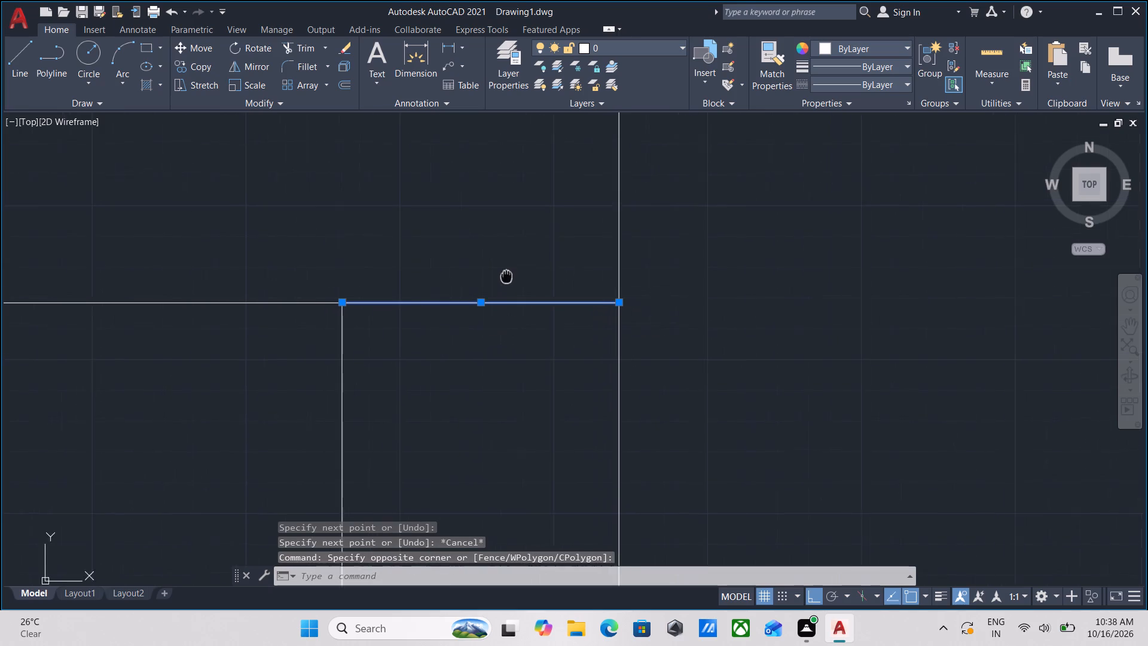
{"action": "middle_click_drag", "start_coordinate": [508, 277], "coordinate": [512, 280]}
{"action": "key", "text": "o"}
{"action": "key", "text": "Return"}
{"action": "scroll", "coordinate": [517, 282], "scroll_direction": "down", "scroll_amount": 3}
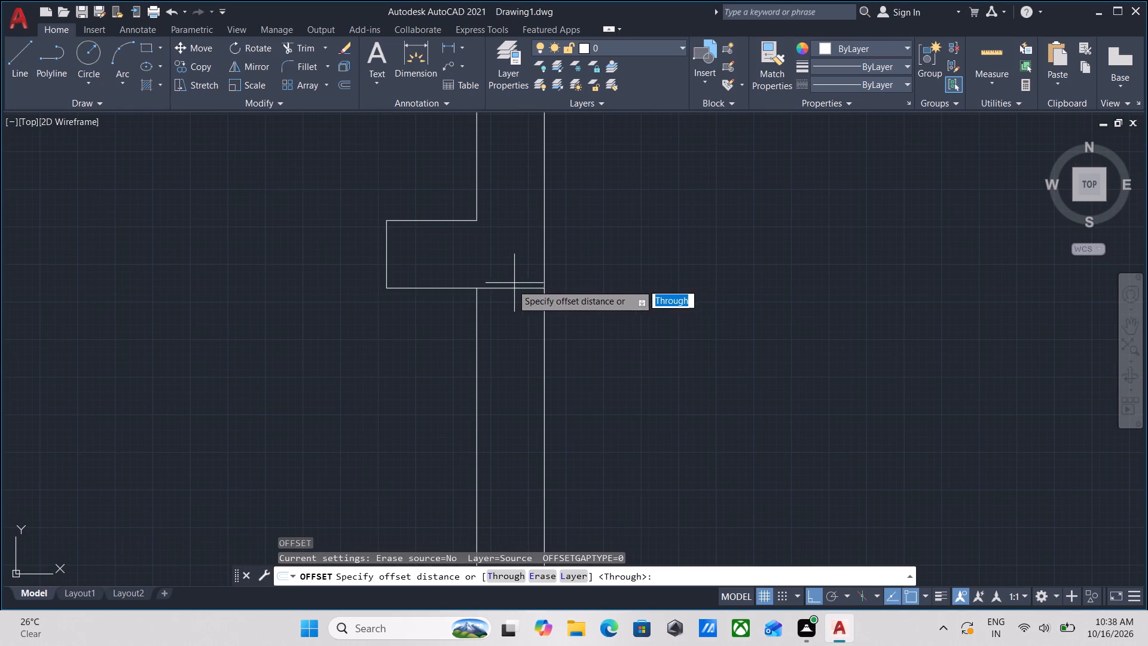
{"action": "left_click", "coordinate": [511, 285]}
{"action": "left_click", "coordinate": [514, 335]}
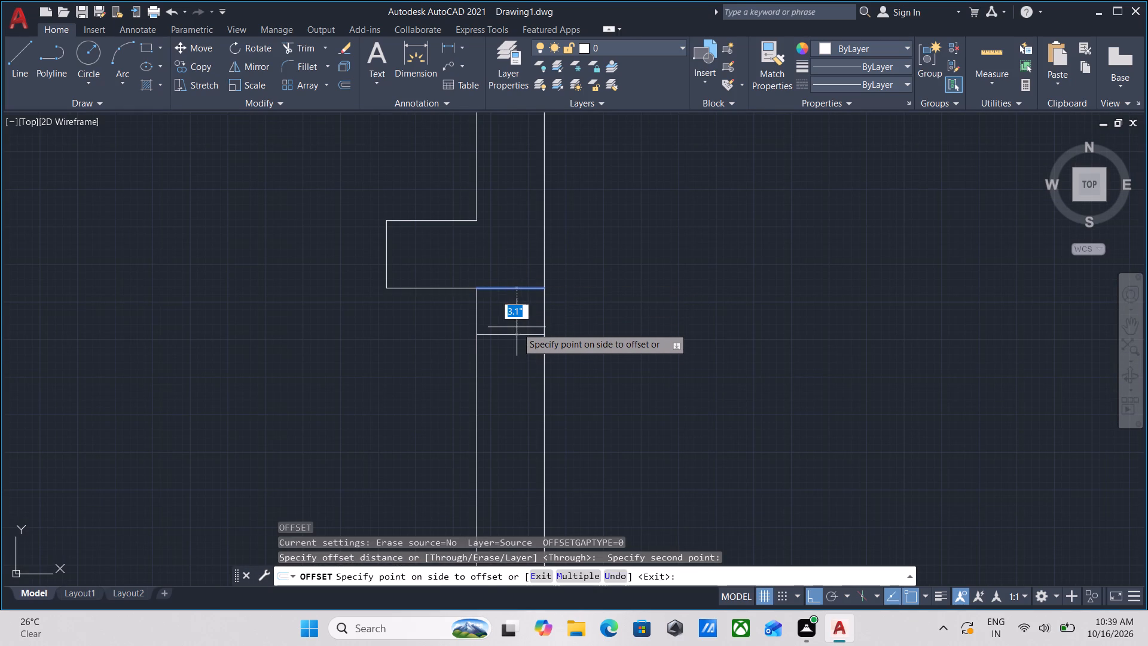
{"action": "key", "text": "6"}
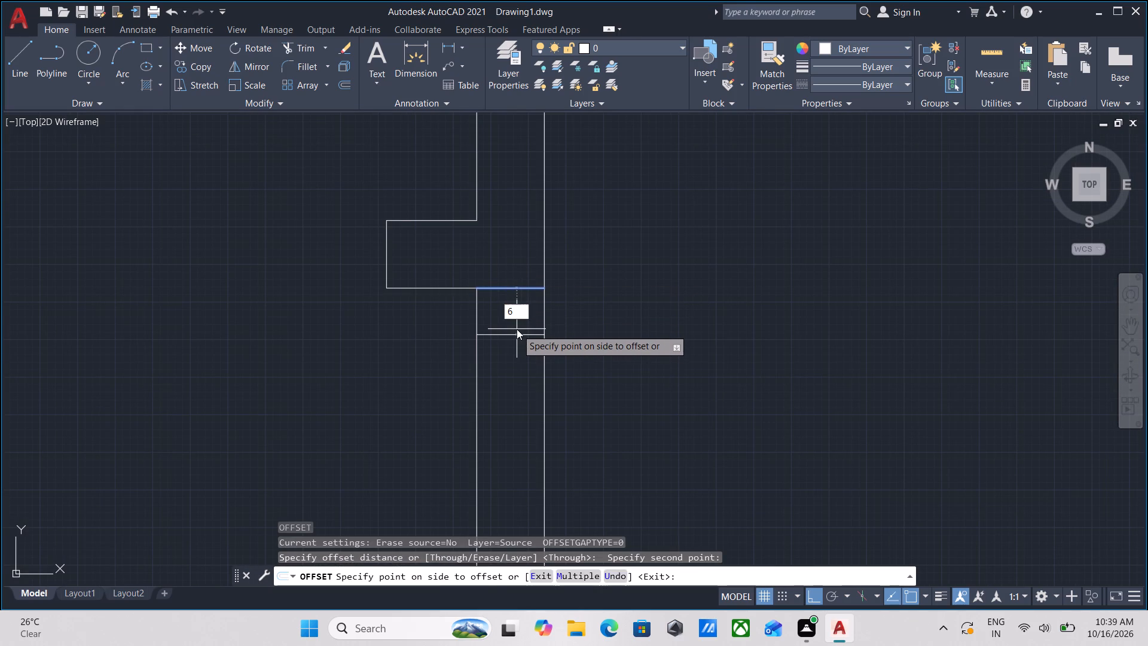
{"action": "key", "text": "shift+quotedbl"}
{"action": "key", "text": "Return"}
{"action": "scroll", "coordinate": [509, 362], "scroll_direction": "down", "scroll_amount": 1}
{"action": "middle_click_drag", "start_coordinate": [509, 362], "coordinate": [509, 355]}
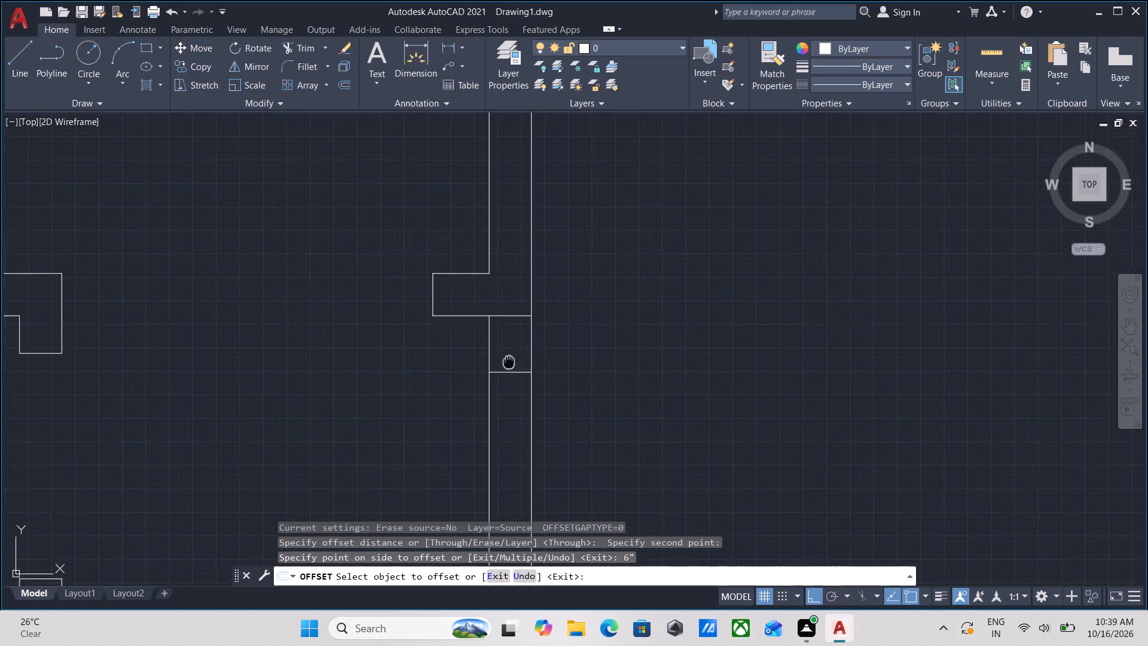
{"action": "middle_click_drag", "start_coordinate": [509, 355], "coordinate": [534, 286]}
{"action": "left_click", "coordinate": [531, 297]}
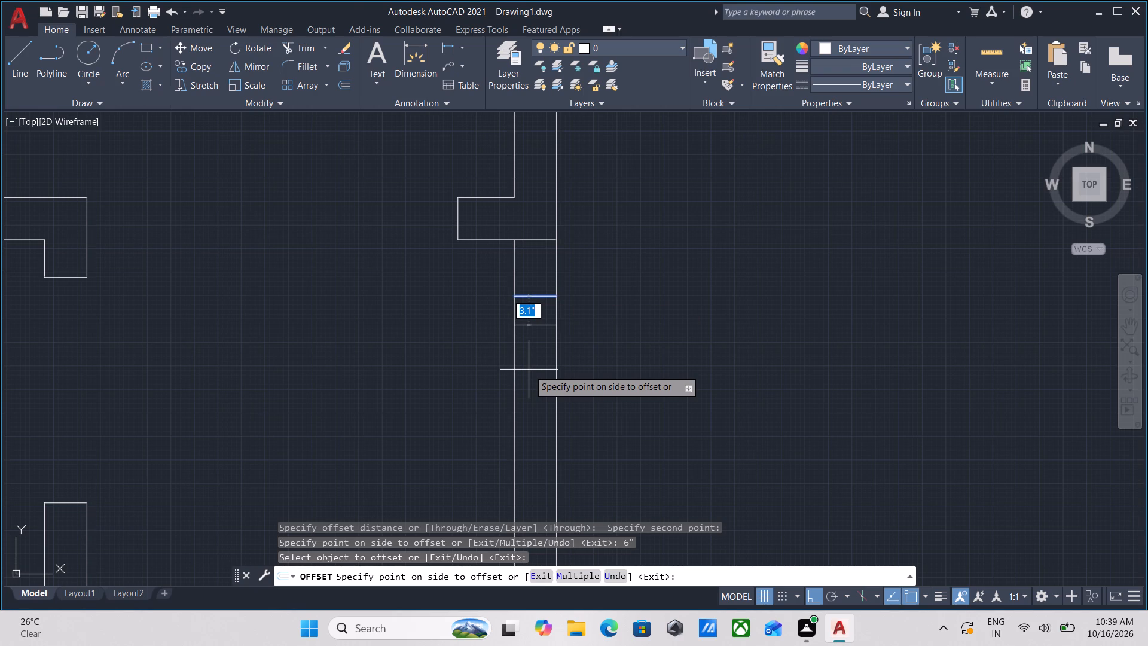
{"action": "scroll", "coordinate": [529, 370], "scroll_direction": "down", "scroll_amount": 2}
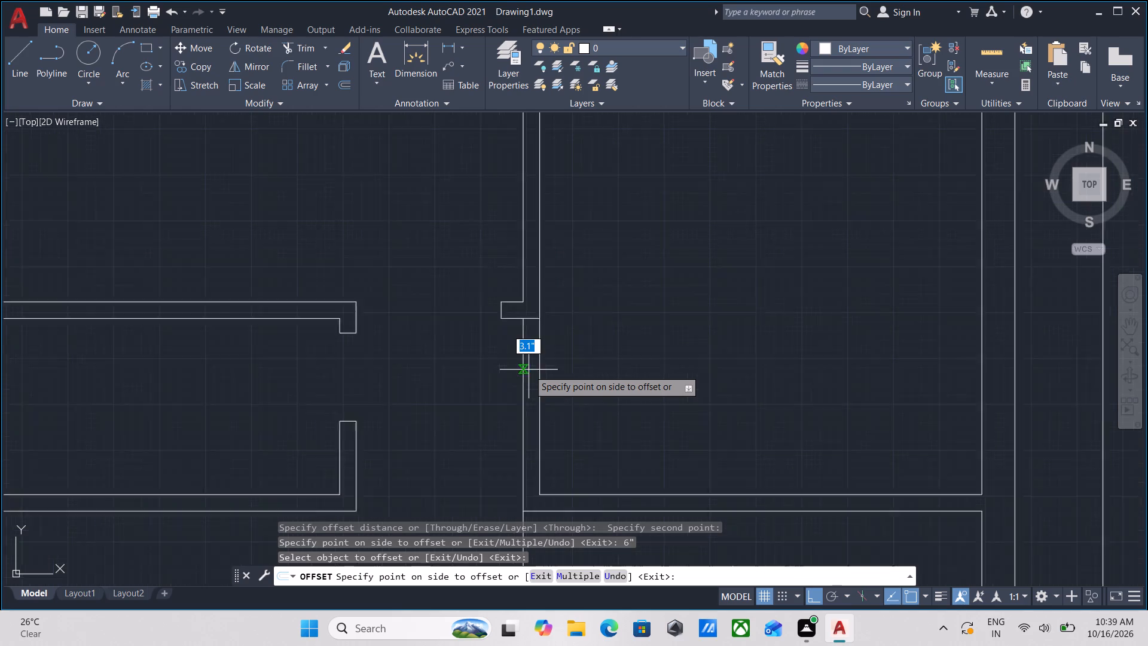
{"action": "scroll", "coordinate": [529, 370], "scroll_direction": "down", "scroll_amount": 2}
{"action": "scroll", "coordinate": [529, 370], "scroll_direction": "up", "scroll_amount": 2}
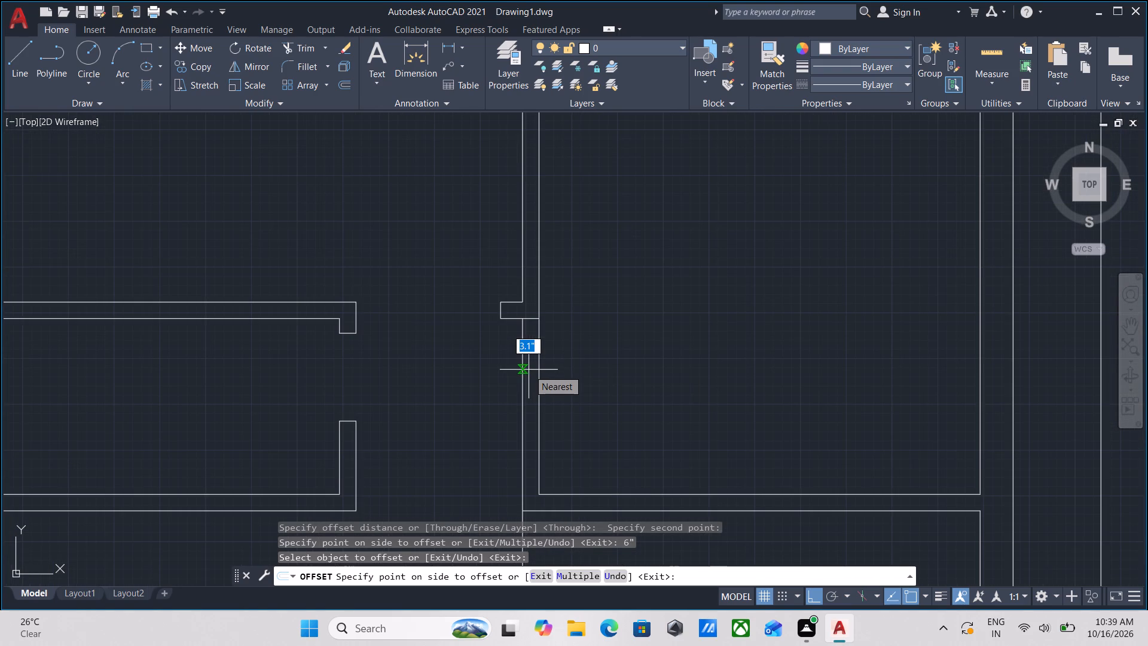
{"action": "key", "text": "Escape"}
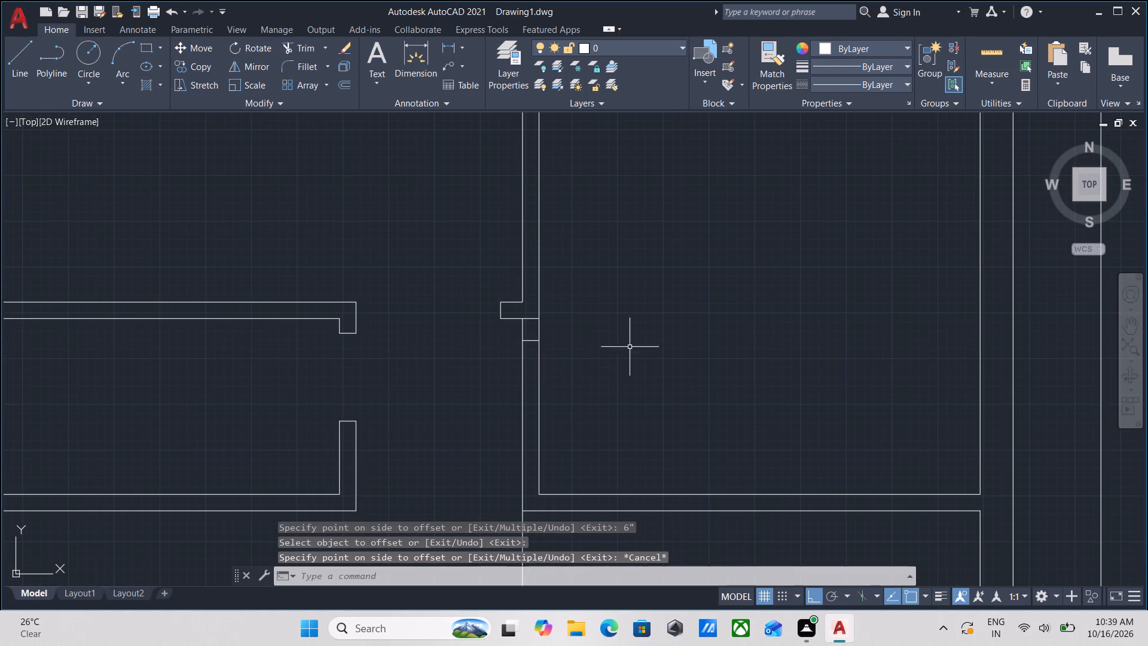
Draw a line across the central partition's thickness, level with the bottom inner corner of the upper right room.
{"action": "middle_click_drag", "start_coordinate": [540, 413], "coordinate": [551, 338]}
{"action": "scroll", "coordinate": [531, 432], "scroll_direction": "up", "scroll_amount": 1}
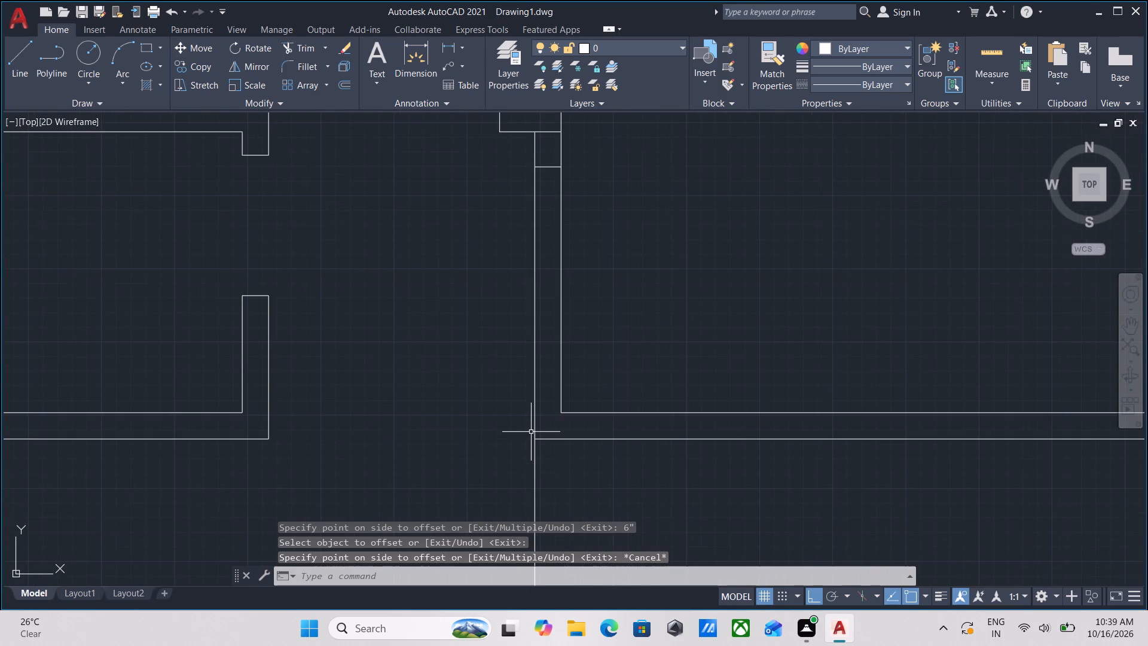
{"action": "key", "text": "l"}
{"action": "key", "text": "Return"}
{"action": "scroll", "coordinate": [564, 416], "scroll_direction": "up", "scroll_amount": 4}
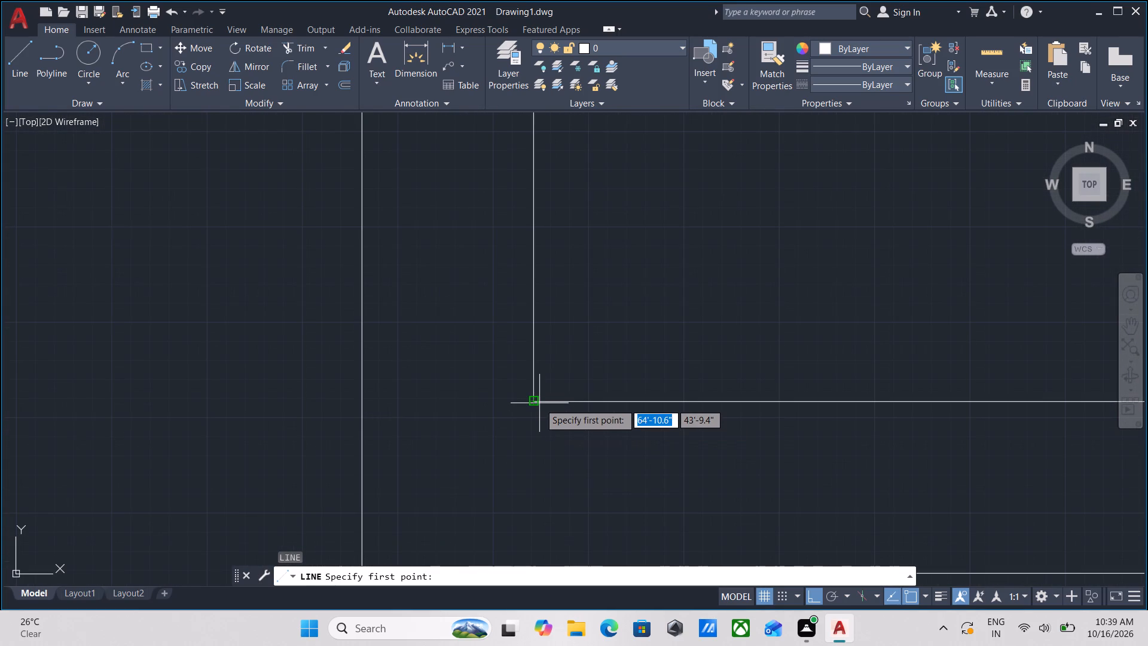
{"action": "left_click", "coordinate": [535, 403]}
{"action": "left_click", "coordinate": [359, 400]}
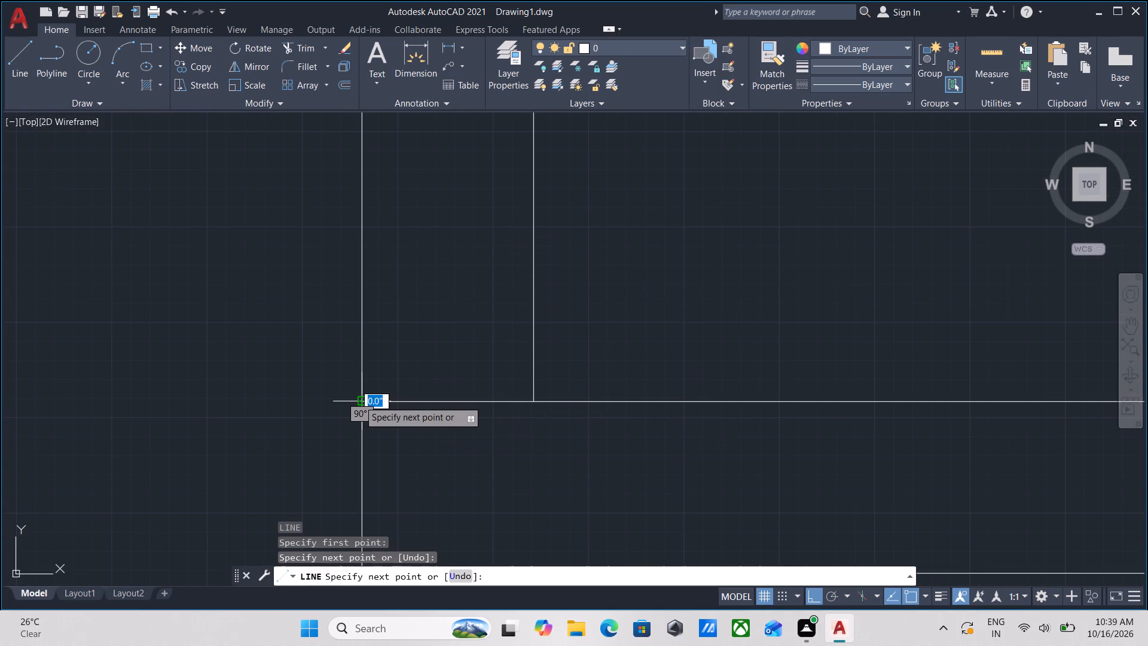
{"action": "key", "text": "Escape"}
Offset the short line across the central partition 3" upward to mark the lower jamb of the opening.
{"action": "left_click_drag", "start_coordinate": [456, 453], "coordinate": [450, 437]}
{"action": "left_click", "coordinate": [416, 359]}
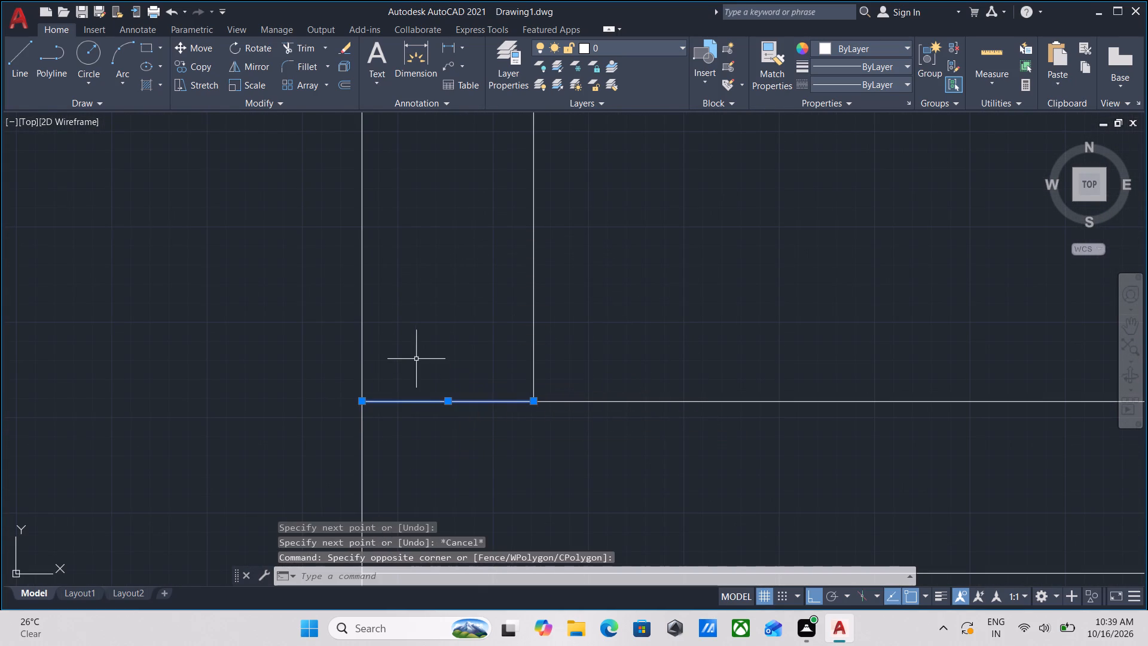
{"action": "middle_click_drag", "start_coordinate": [416, 359], "coordinate": [436, 386]}
{"action": "scroll", "coordinate": [432, 376], "scroll_direction": "down", "scroll_amount": 1}
{"action": "key", "text": "o"}
{"action": "key", "text": "Return"}
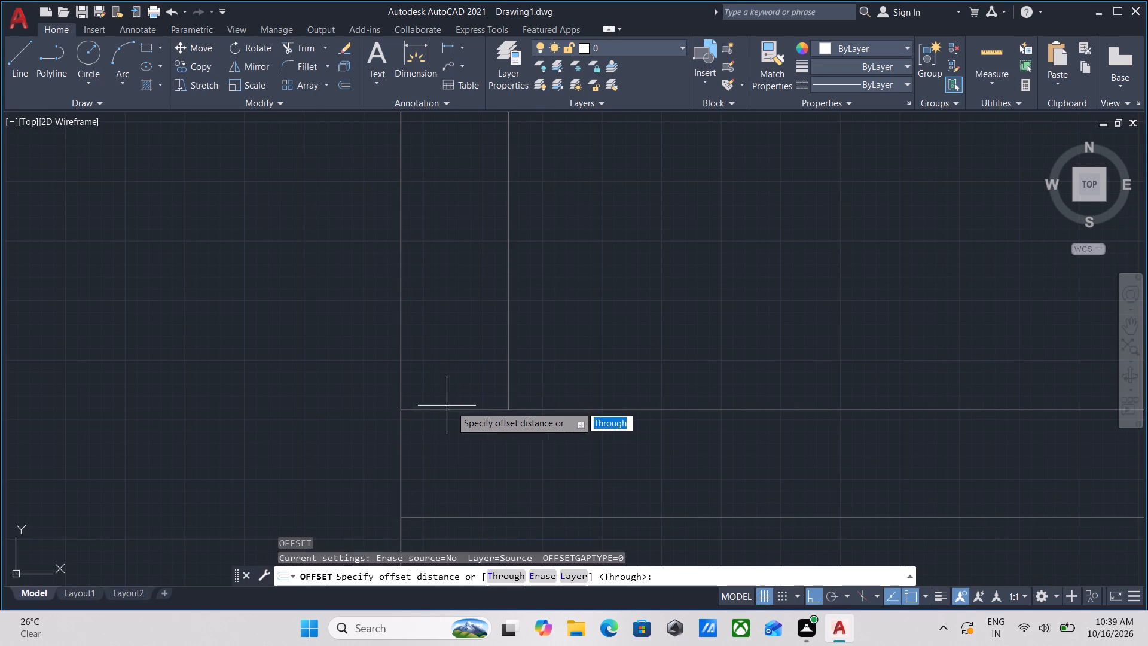
{"action": "left_click", "coordinate": [459, 409]}
{"action": "left_click", "coordinate": [452, 326]}
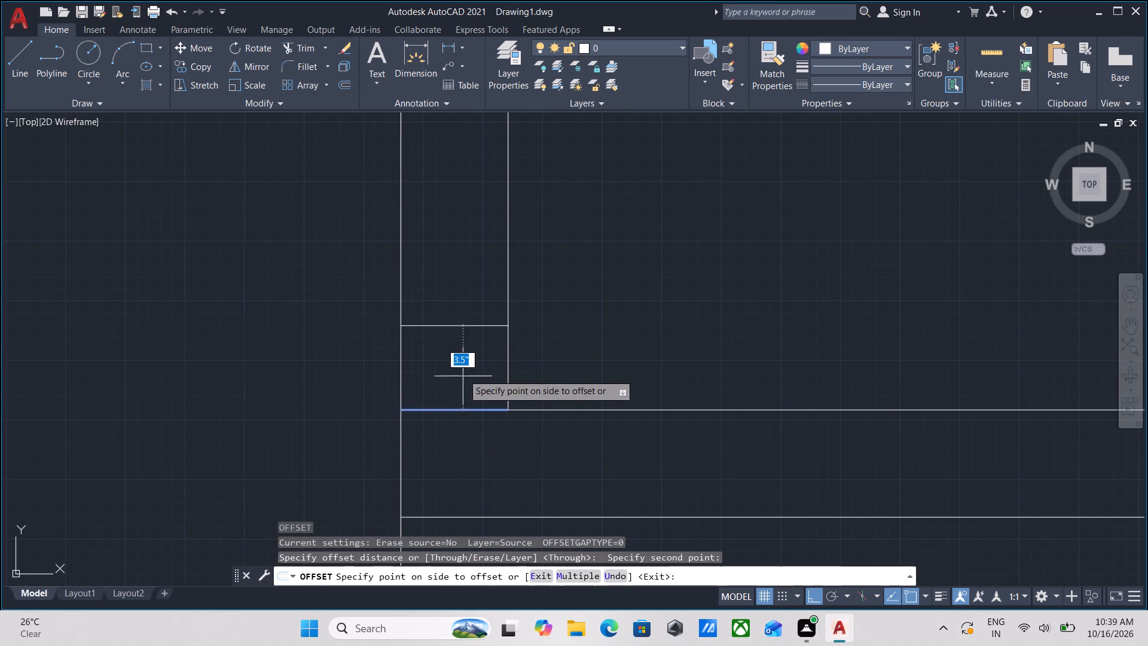
{"action": "key", "text": "3"}
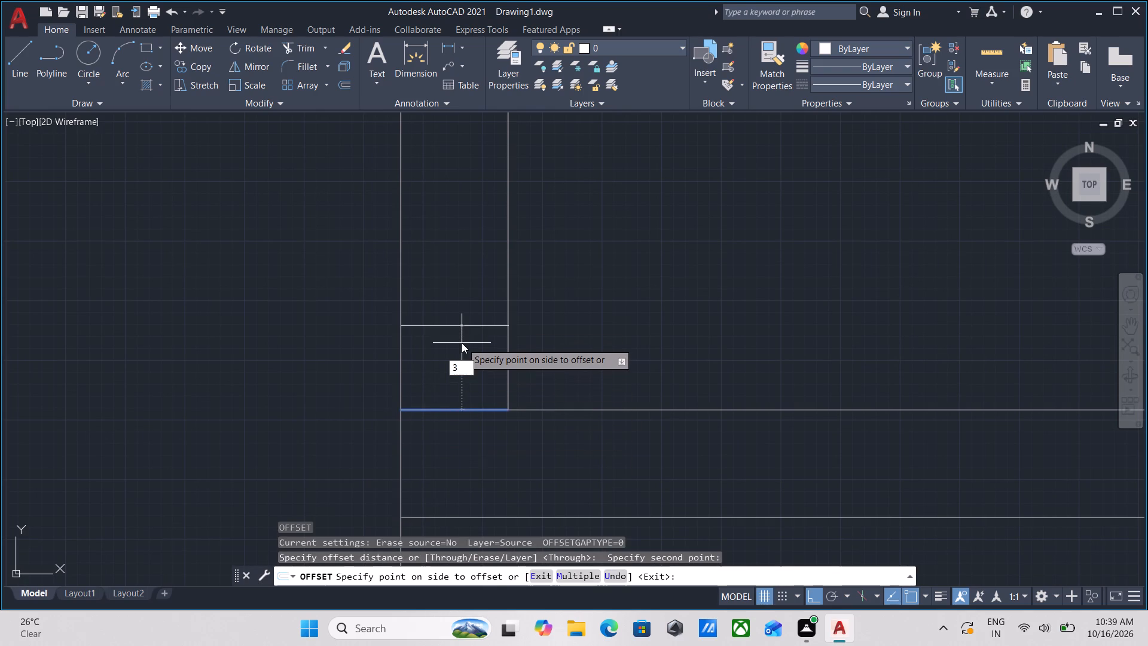
{"action": "key", "text": "shift+quotedbl"}
{"action": "key", "text": "Return"}
{"action": "scroll", "coordinate": [477, 328], "scroll_direction": "down", "scroll_amount": 5}
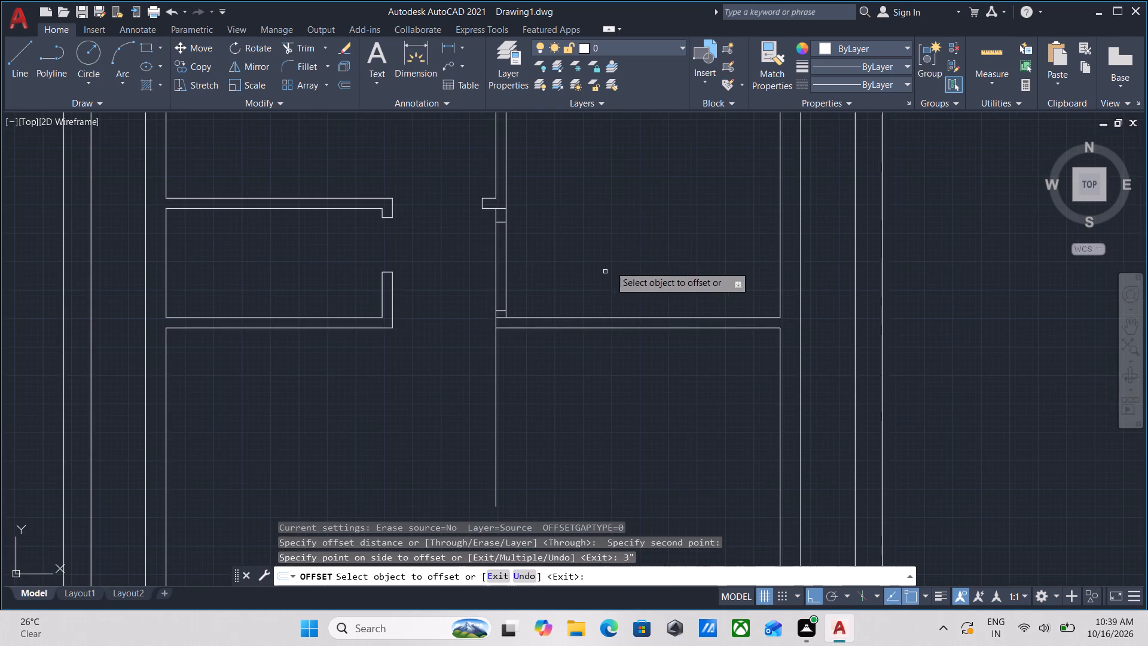
{"action": "middle_click_drag", "start_coordinate": [610, 266], "coordinate": [591, 318]}
{"action": "scroll", "coordinate": [515, 347], "scroll_direction": "up", "scroll_amount": 1}
{"action": "key", "text": "Escape"}
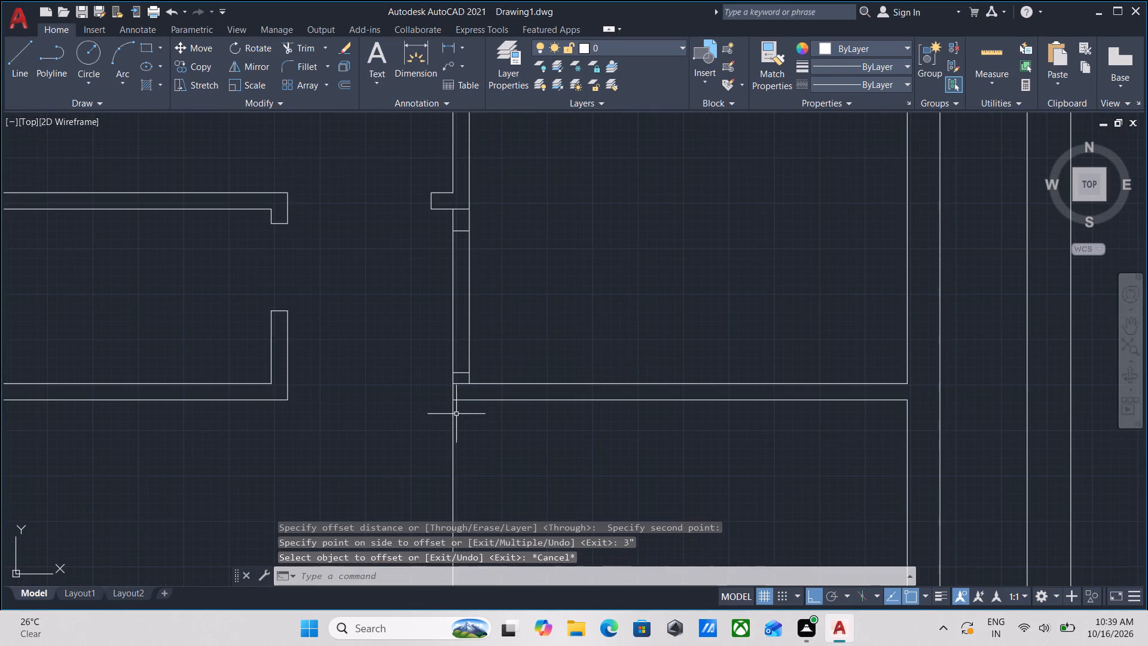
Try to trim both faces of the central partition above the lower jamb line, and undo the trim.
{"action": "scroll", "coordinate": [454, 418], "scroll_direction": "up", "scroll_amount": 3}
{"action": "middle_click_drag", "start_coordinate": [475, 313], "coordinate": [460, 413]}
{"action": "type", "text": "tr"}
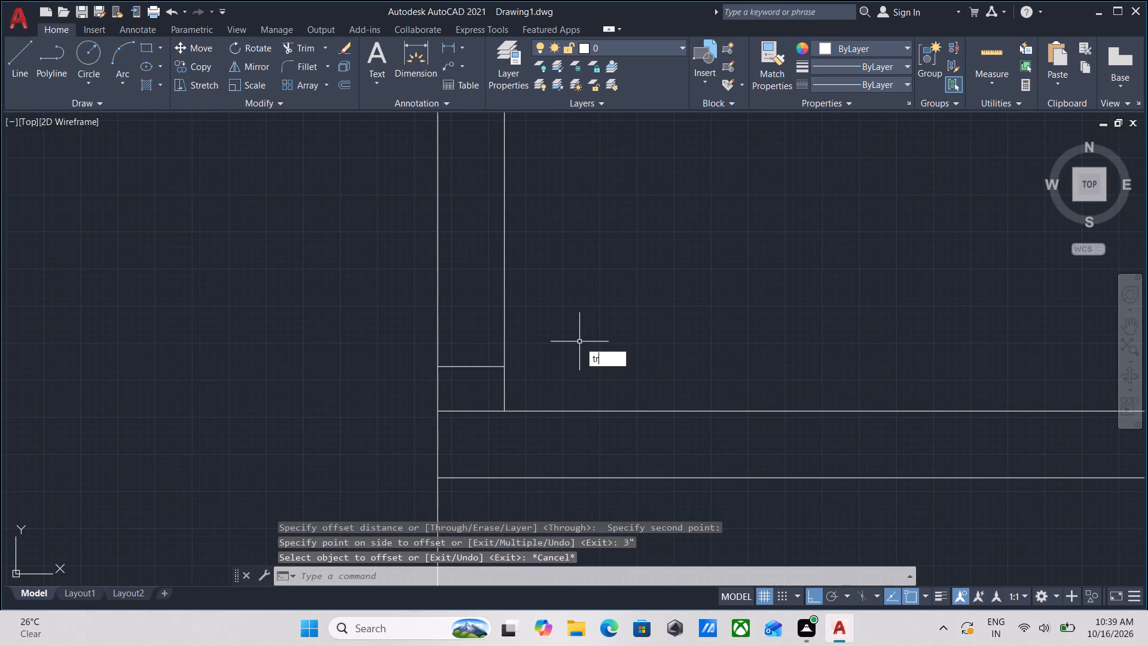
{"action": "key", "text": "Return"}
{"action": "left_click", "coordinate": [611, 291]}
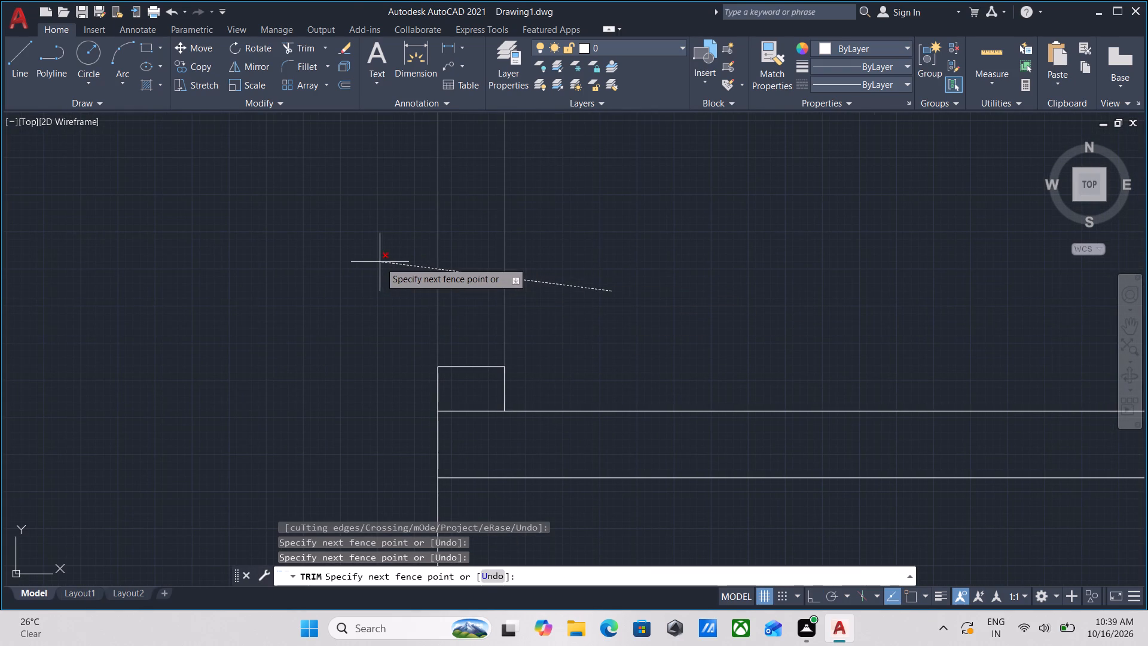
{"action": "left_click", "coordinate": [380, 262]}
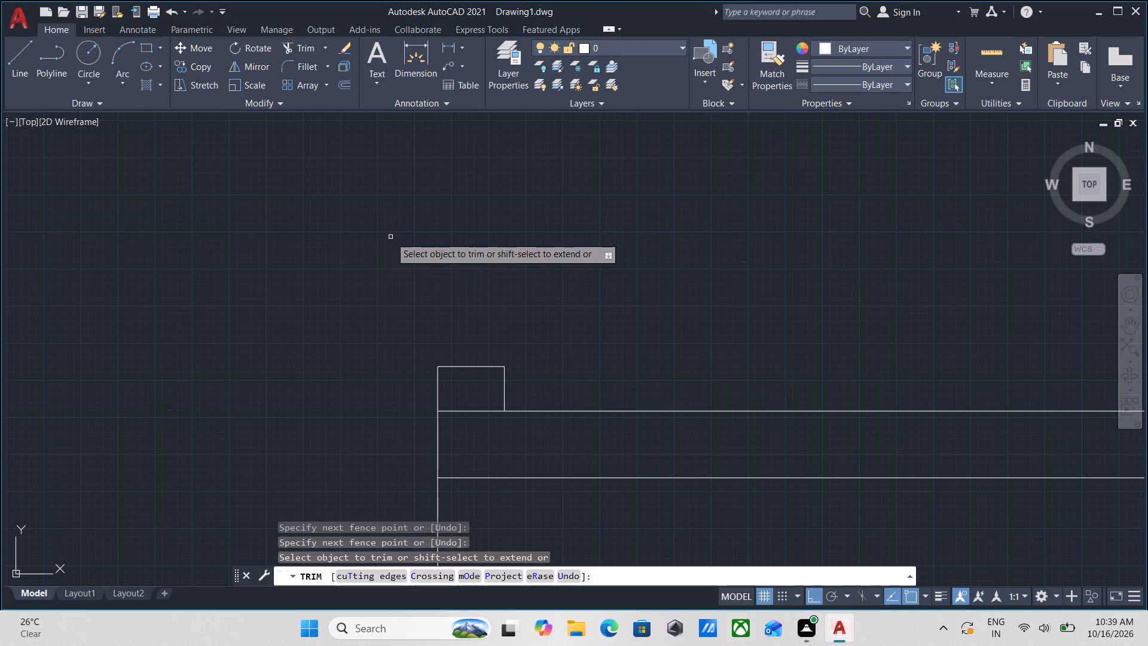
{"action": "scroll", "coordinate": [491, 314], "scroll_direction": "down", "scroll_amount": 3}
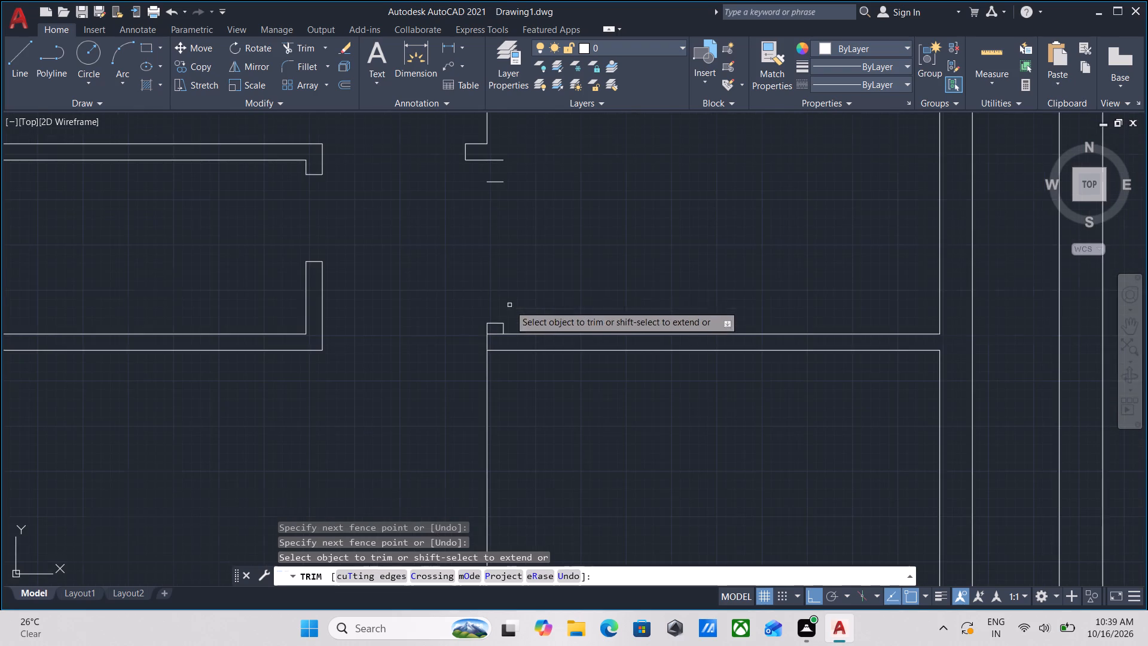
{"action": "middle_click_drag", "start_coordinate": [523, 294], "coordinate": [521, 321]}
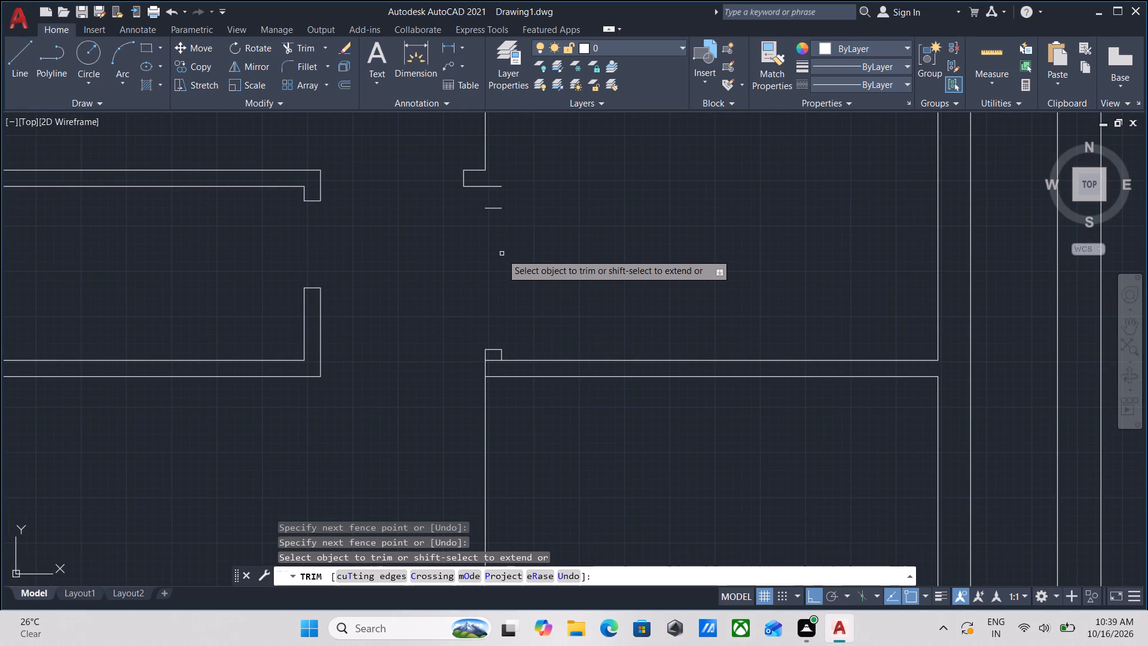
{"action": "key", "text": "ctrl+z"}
Trim both faces of the central partition between the upper and lower jamb lines to cut the door opening.
{"action": "scroll", "coordinate": [504, 254], "scroll_direction": "down", "scroll_amount": 3}
{"action": "scroll", "coordinate": [560, 240], "scroll_direction": "down", "scroll_amount": 1}
{"action": "middle_click_drag", "start_coordinate": [560, 240], "coordinate": [538, 331]}
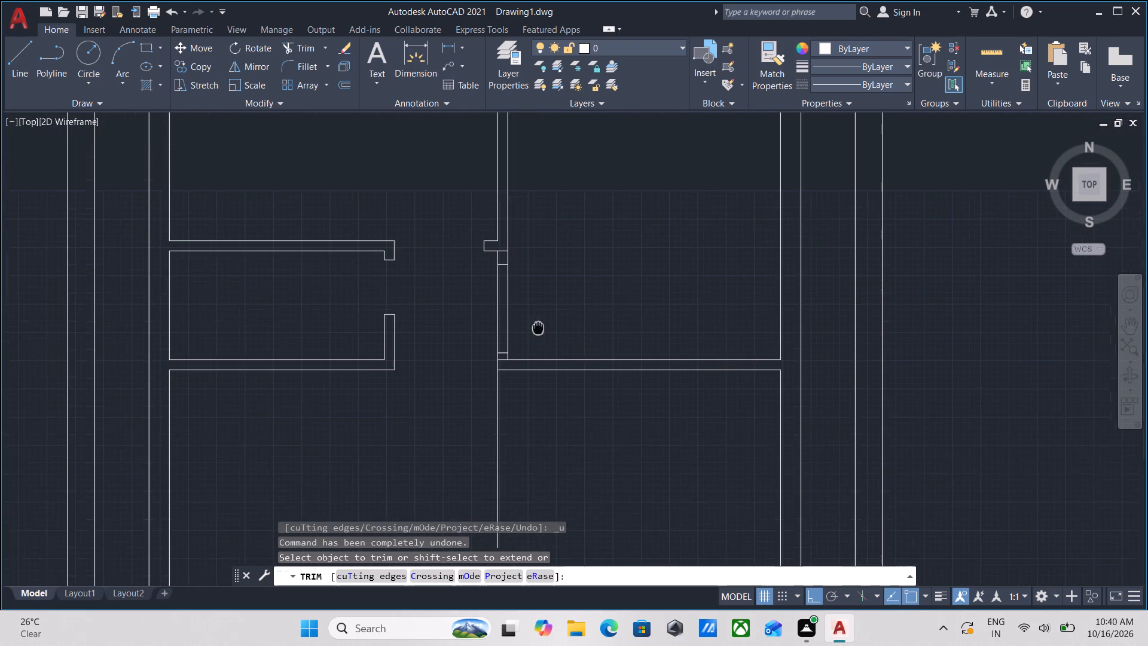
{"action": "middle_click_drag", "start_coordinate": [538, 331], "coordinate": [536, 335]}
{"action": "left_click", "coordinate": [536, 307]}
{"action": "left_click", "coordinate": [463, 307]}
Trim away the leftover short lines across the central partition just above the opening's upper jamb and just below its lower jamb.
{"action": "scroll", "coordinate": [506, 255], "scroll_direction": "up", "scroll_amount": 3}
{"action": "left_click", "coordinate": [491, 288]}
{"action": "left_click", "coordinate": [490, 251]}
{"action": "scroll", "coordinate": [602, 354], "scroll_direction": "down", "scroll_amount": 2}
{"action": "middle_click_drag", "start_coordinate": [602, 354], "coordinate": [633, 268]}
{"action": "scroll", "coordinate": [633, 268], "scroll_direction": "down", "scroll_amount": 1}
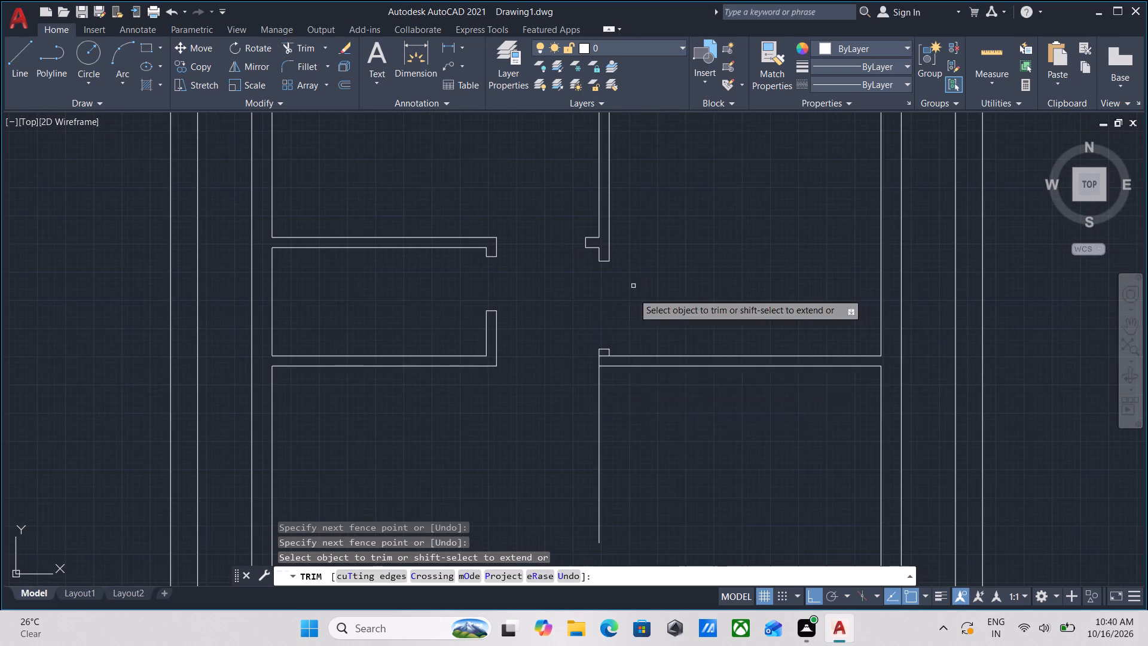
{"action": "scroll", "coordinate": [588, 343], "scroll_direction": "up", "scroll_amount": 2}
{"action": "left_click", "coordinate": [631, 383]}
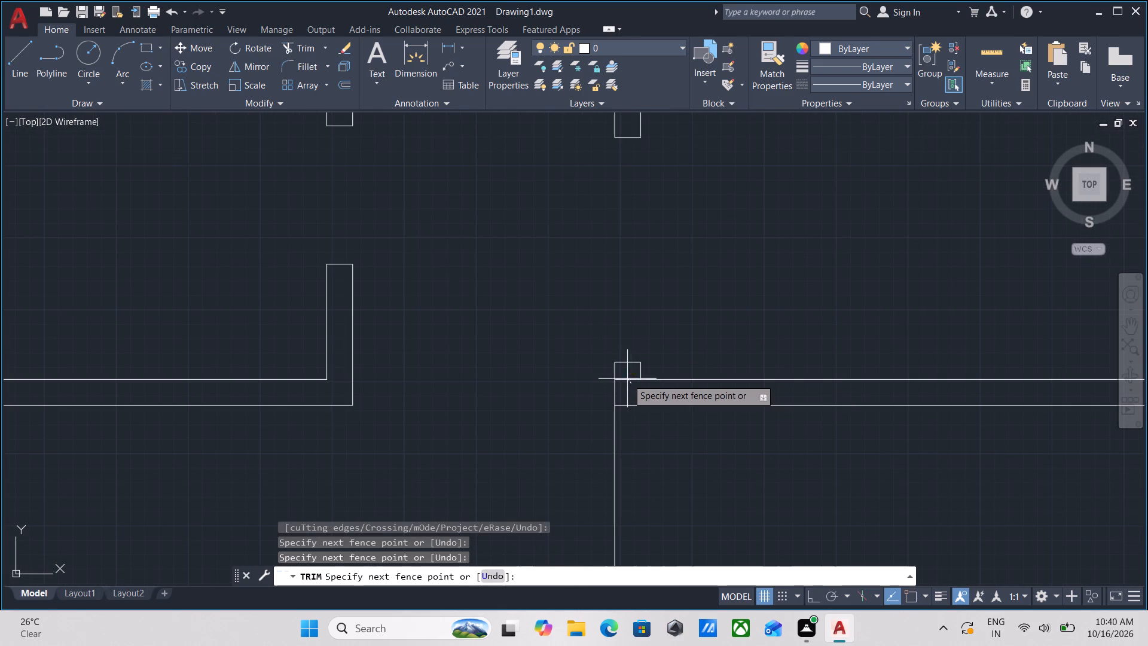
{"action": "left_click", "coordinate": [627, 379]}
{"action": "scroll", "coordinate": [708, 287], "scroll_direction": "down", "scroll_amount": 2}
{"action": "middle_click_drag", "start_coordinate": [708, 287], "coordinate": [681, 312]}
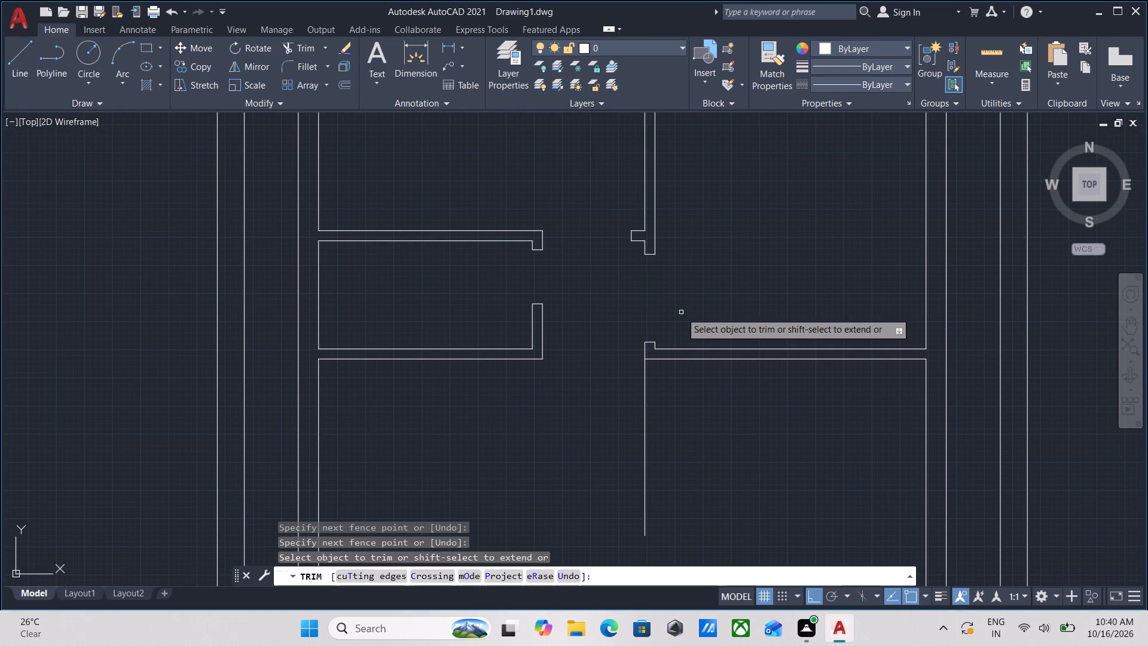
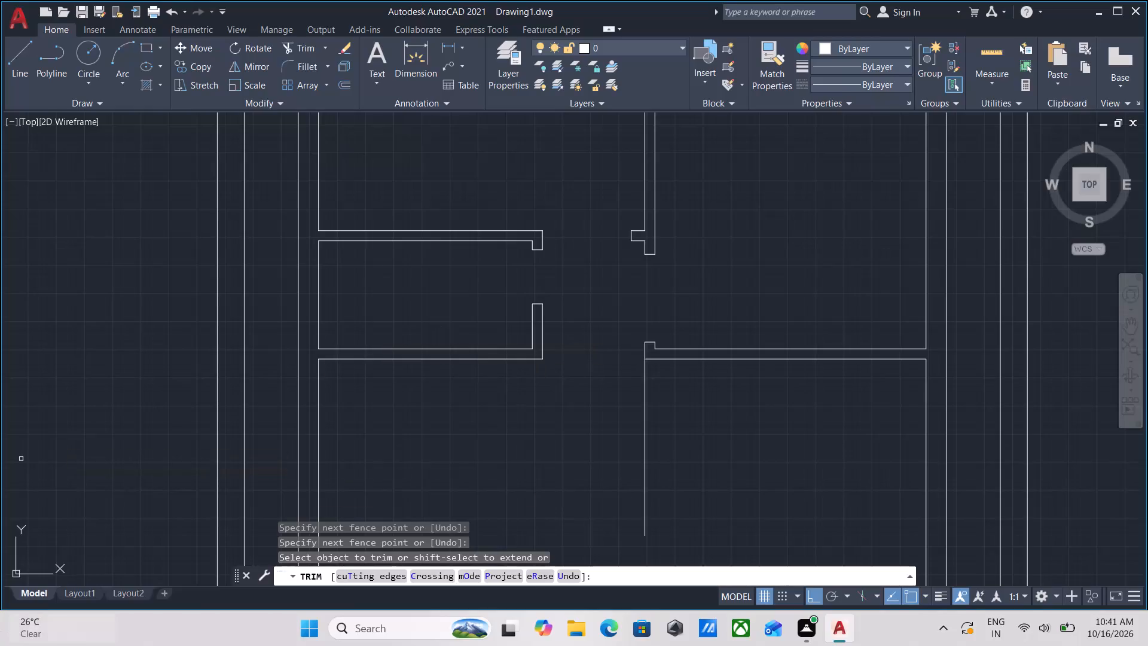
Trim away the leftover vertical line below the central partition's lower jamb, in the open space beneath the right-hand horizontal partition.
{"action": "scroll", "coordinate": [642, 315], "scroll_direction": "down", "scroll_amount": 2}
{"action": "scroll", "coordinate": [622, 443], "scroll_direction": "up", "scroll_amount": 2}
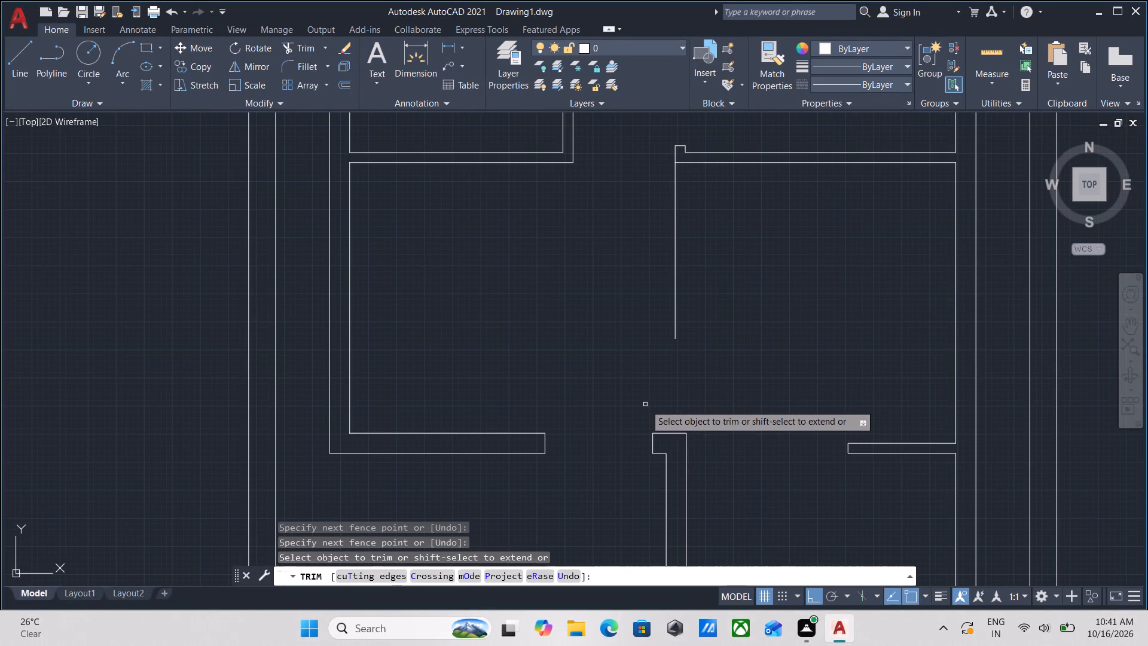
{"action": "scroll", "coordinate": [726, 310], "scroll_direction": "down", "scroll_amount": 2}
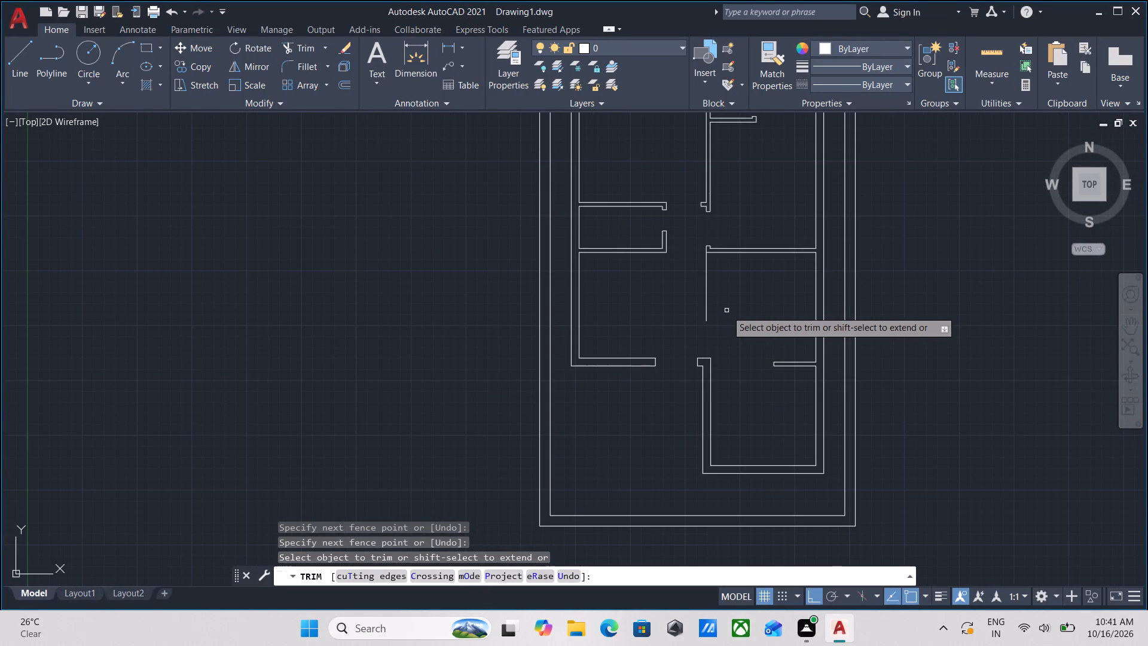
{"action": "key", "text": "Escape"}
{"action": "middle_click_drag", "start_coordinate": [726, 310], "coordinate": [715, 365]}
{"action": "type", "text": "tr"}
{"action": "key", "text": "Return"}
{"action": "left_click", "coordinate": [712, 349]}
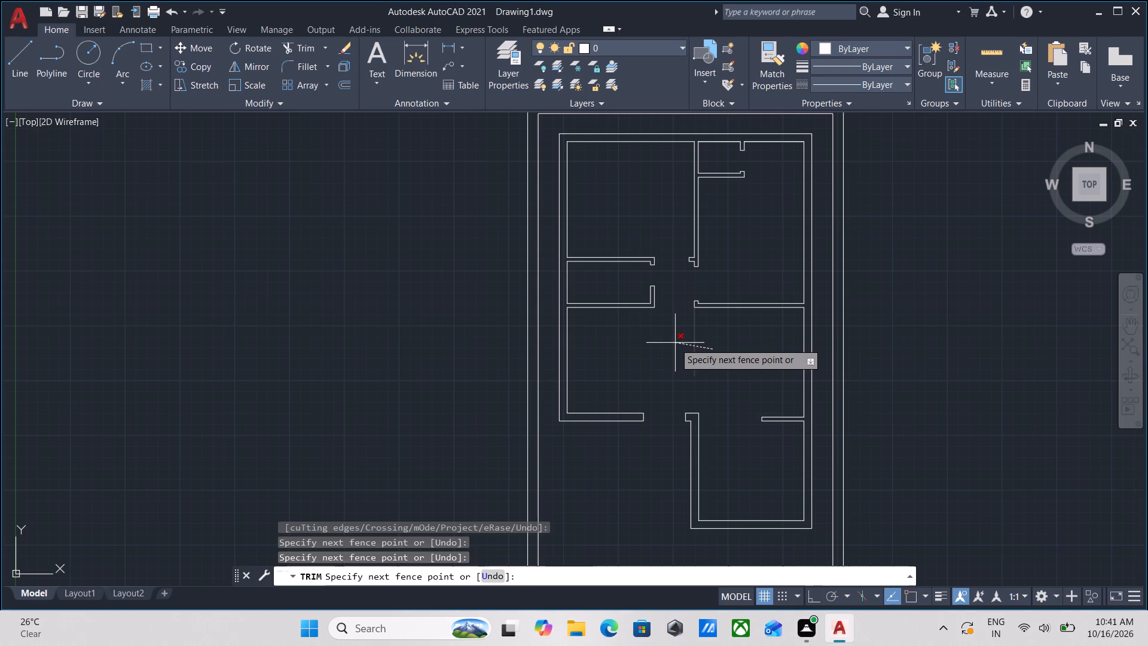
{"action": "left_click", "coordinate": [674, 343]}
{"action": "scroll", "coordinate": [712, 374], "scroll_direction": "down", "scroll_amount": 1}
{"action": "middle_click_drag", "start_coordinate": [712, 374], "coordinate": [713, 428]}
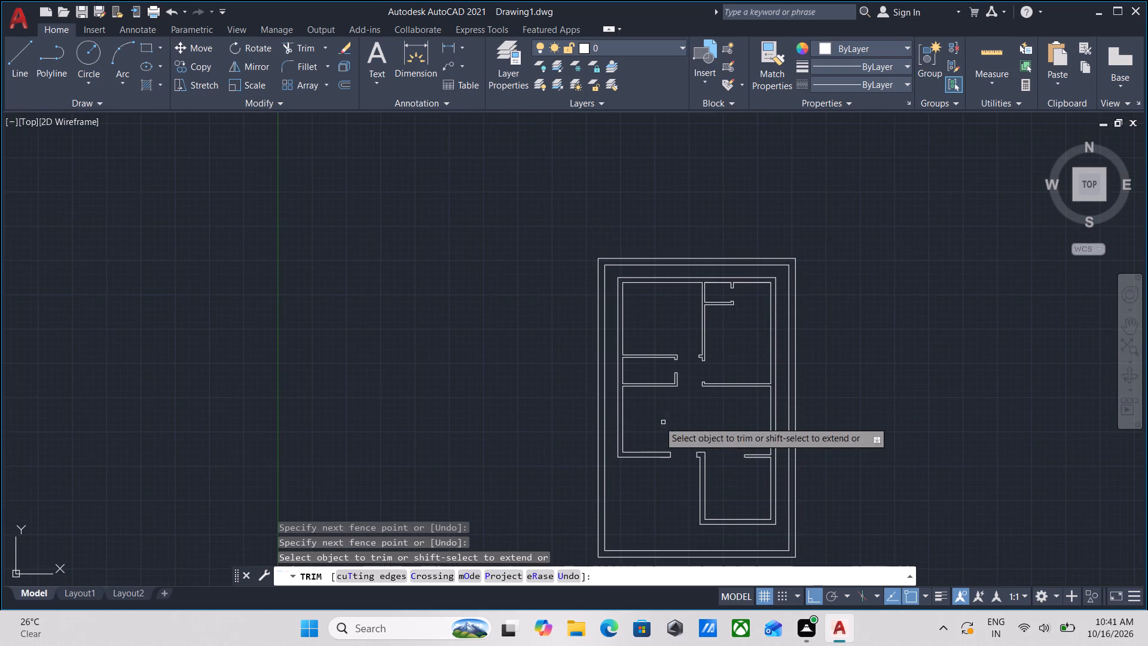
{"action": "scroll", "coordinate": [679, 429], "scroll_direction": "up", "scroll_amount": 2}
{"action": "middle_click_drag", "start_coordinate": [764, 410], "coordinate": [745, 470]}
{"action": "middle_click_drag", "start_coordinate": [677, 459], "coordinate": [668, 499]}
{"action": "key", "text": "Escape"}
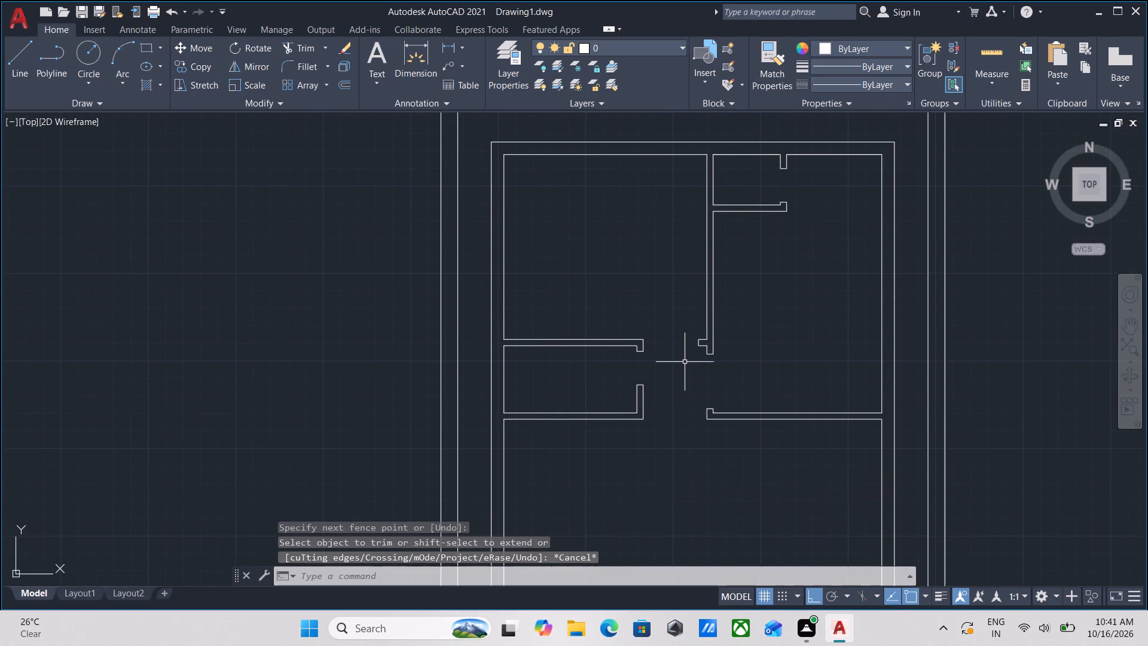
Measure the height of the door opening in the central partition, from upper jamb to lower jamb.
{"action": "scroll", "coordinate": [685, 362], "scroll_direction": "up", "scroll_amount": 2}
{"action": "type", "text": "dli"}
{"action": "key", "text": "Return"}
{"action": "scroll", "coordinate": [741, 356], "scroll_direction": "up", "scroll_amount": 2}
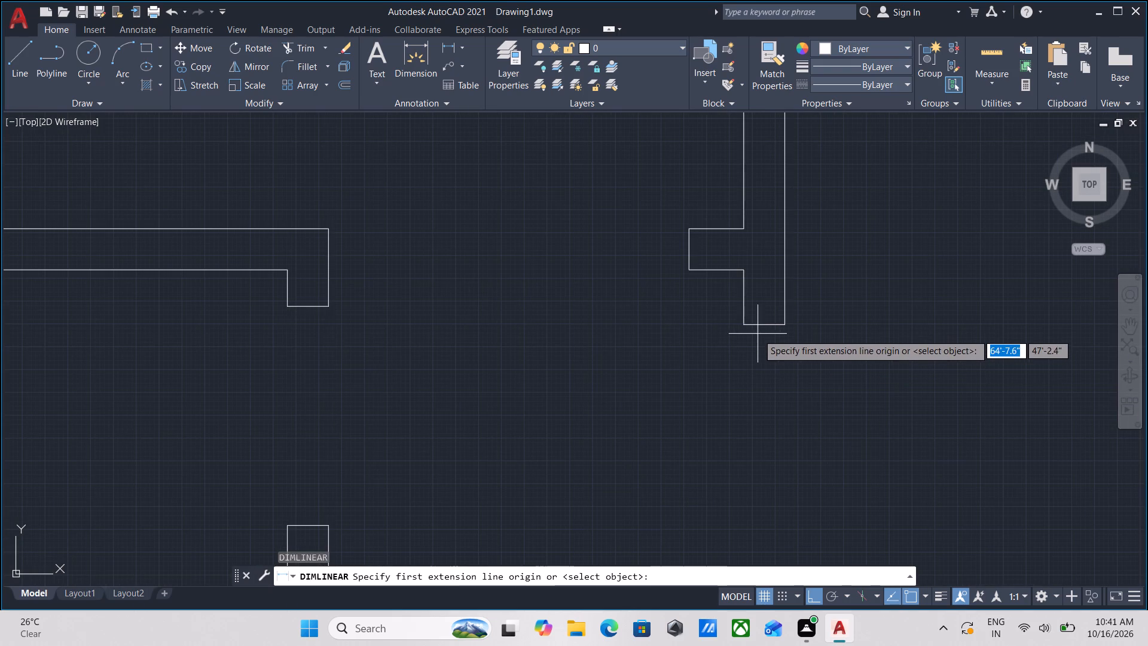
{"action": "left_click", "coordinate": [761, 327]}
{"action": "middle_click_drag", "start_coordinate": [768, 479], "coordinate": [798, 330]}
{"action": "scroll", "coordinate": [813, 463], "scroll_direction": "down", "scroll_amount": 2}
{"action": "middle_click_drag", "start_coordinate": [813, 462], "coordinate": [808, 413]}
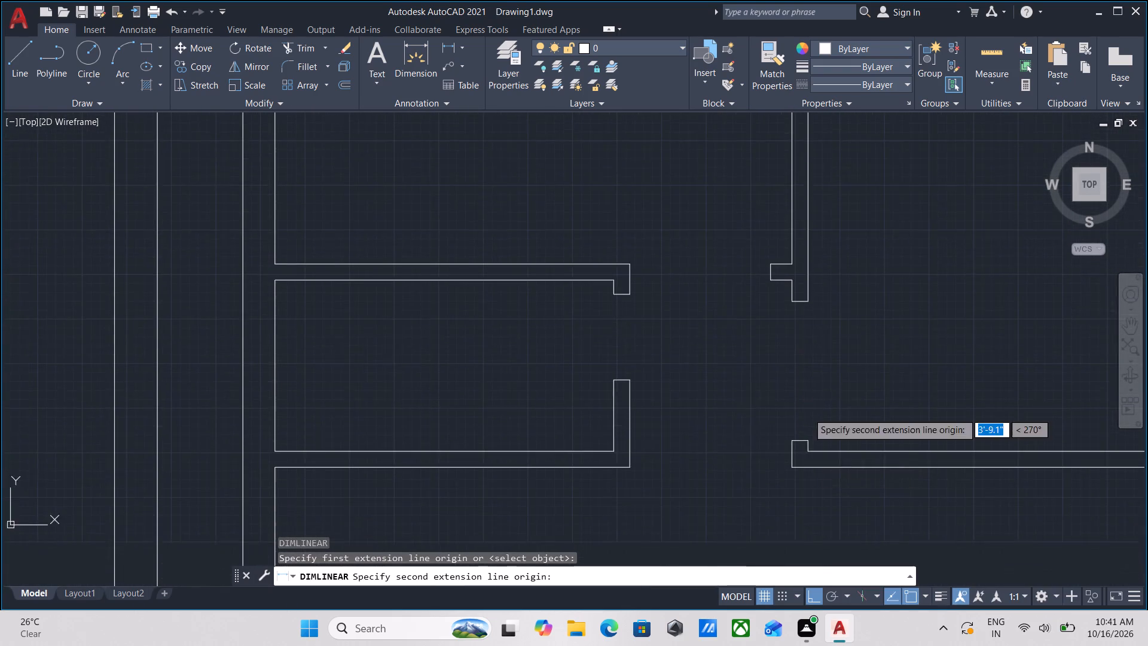
{"action": "scroll", "coordinate": [804, 429], "scroll_direction": "up", "scroll_amount": 3}
{"action": "left_click", "coordinate": [789, 479]}
{"action": "scroll", "coordinate": [793, 428], "scroll_direction": "down", "scroll_amount": 3}
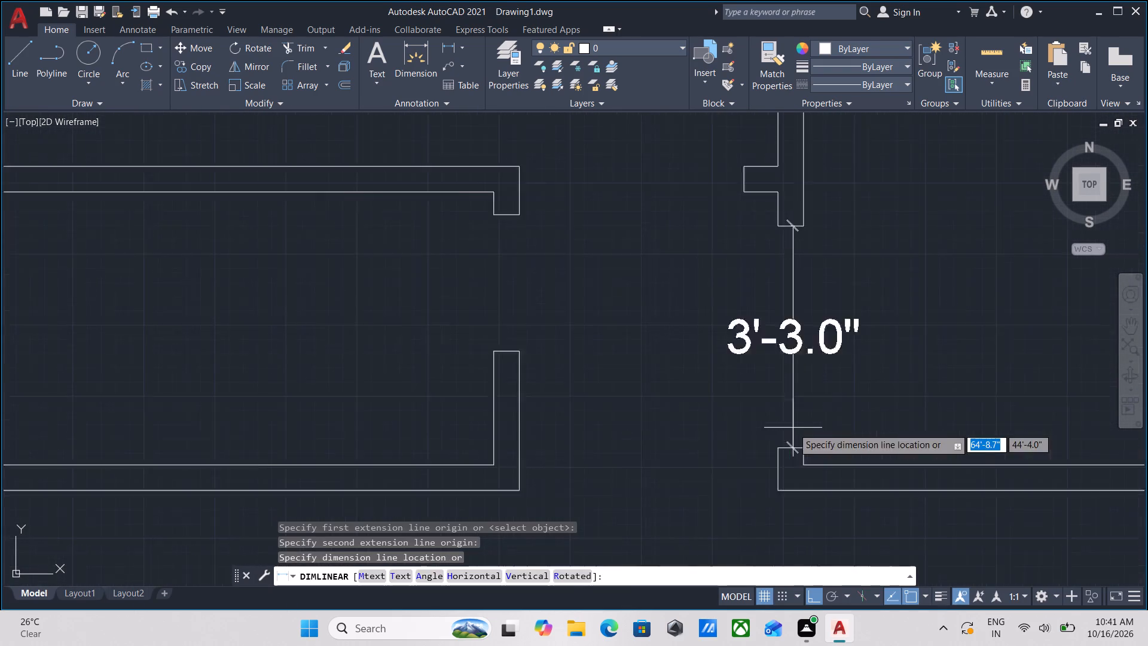
{"action": "scroll", "coordinate": [793, 404], "scroll_direction": "up", "scroll_amount": 1}
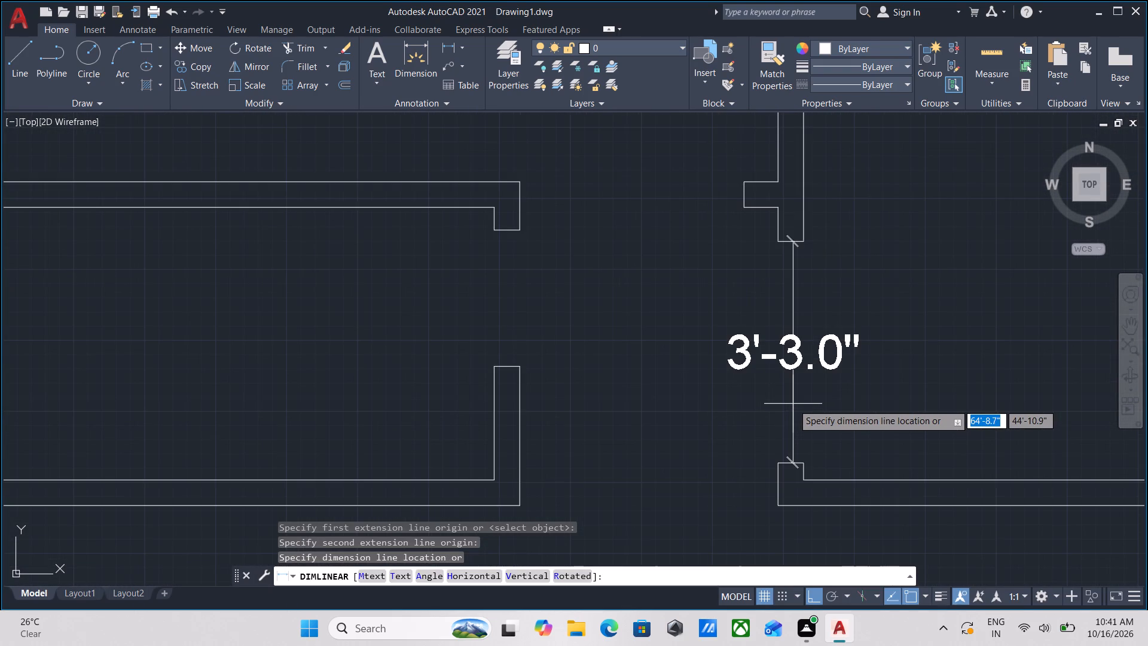
{"action": "middle_click_drag", "start_coordinate": [789, 404], "coordinate": [789, 407]}
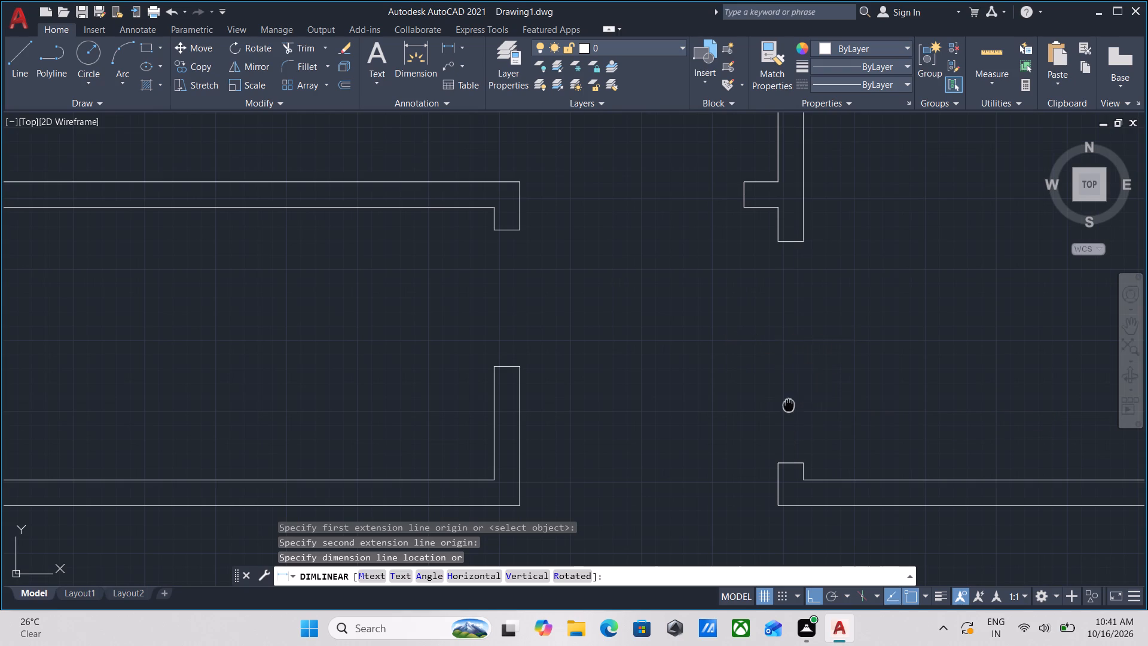
{"action": "middle_click_drag", "start_coordinate": [789, 407], "coordinate": [776, 435]}
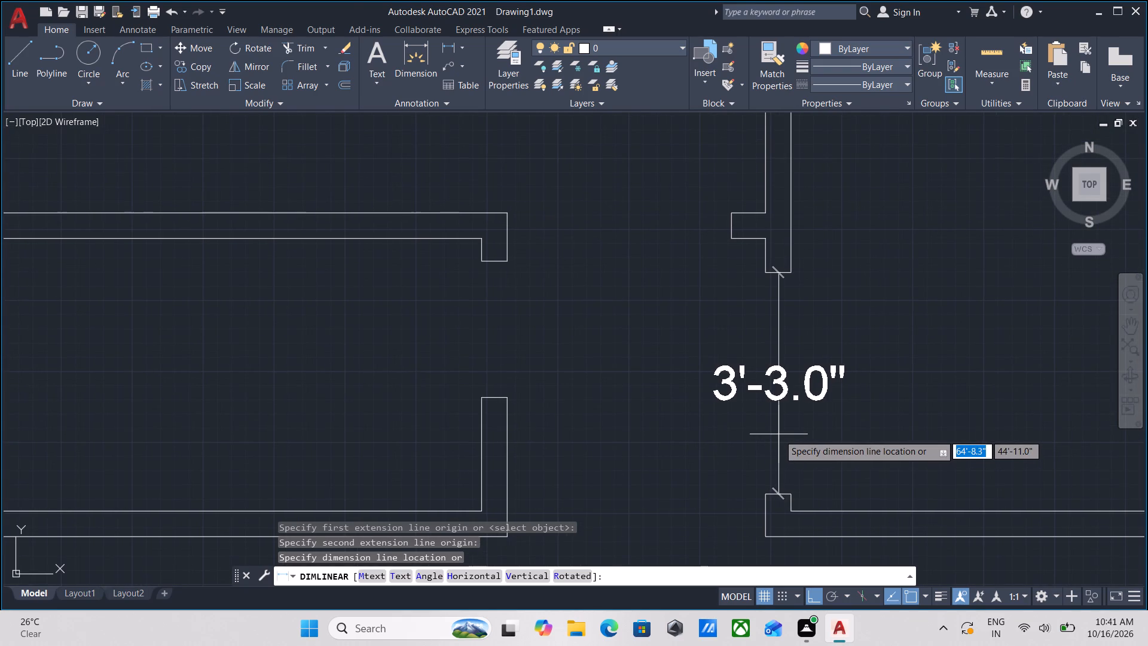
{"action": "key", "text": "Escape"}
Examine the whole floor plan, checking the wall ends and door openings of the upper, middle and lower rooms.
{"action": "scroll", "coordinate": [787, 422], "scroll_direction": "down", "scroll_amount": 4}
{"action": "middle_click_drag", "start_coordinate": [794, 413], "coordinate": [749, 438]}
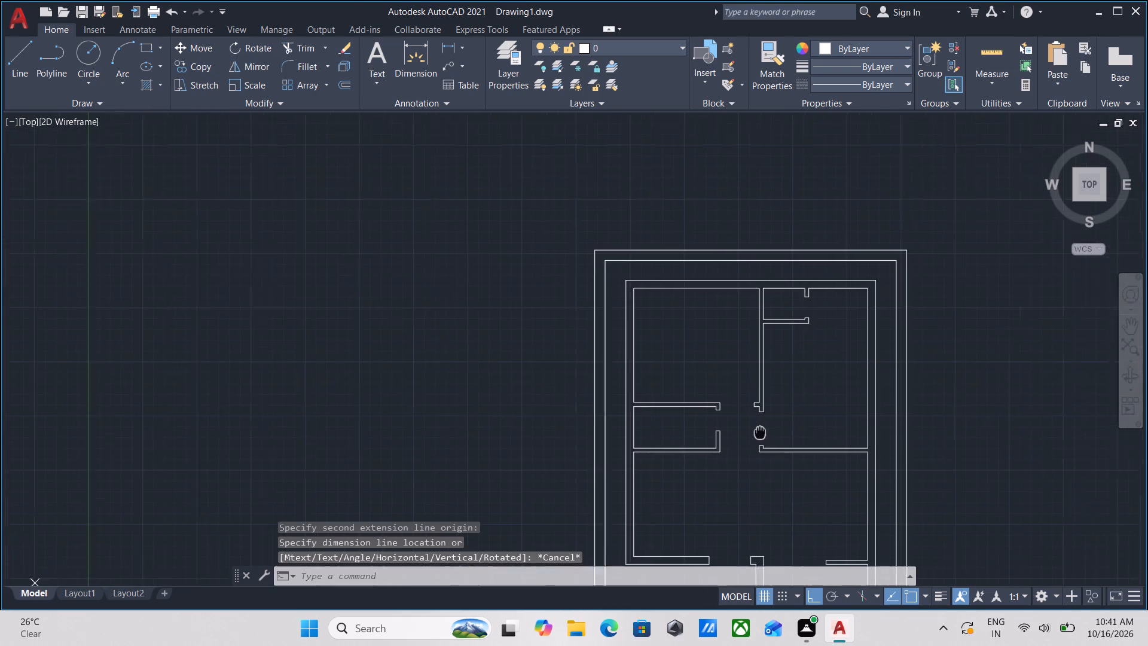
{"action": "middle_click_drag", "start_coordinate": [749, 438], "coordinate": [725, 448]}
{"action": "middle_click_drag", "start_coordinate": [694, 377], "coordinate": [673, 285]}
{"action": "middle_click_drag", "start_coordinate": [681, 437], "coordinate": [681, 360]}
{"action": "scroll", "coordinate": [681, 415], "scroll_direction": "down", "scroll_amount": 1}
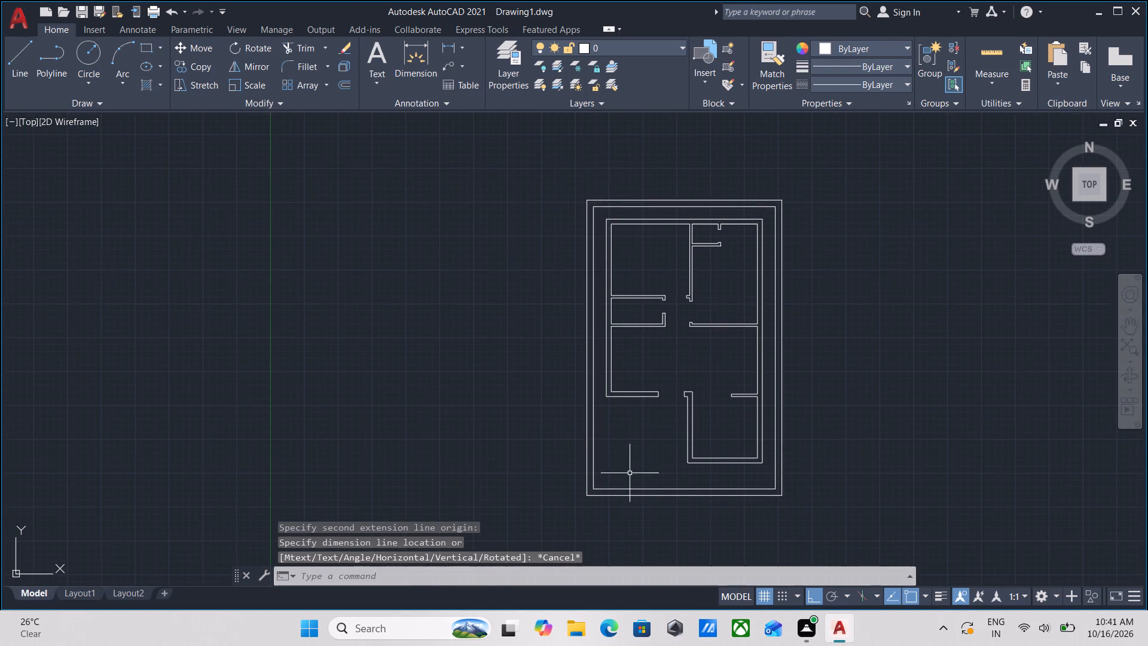
{"action": "scroll", "coordinate": [631, 444], "scroll_direction": "up", "scroll_amount": 2}
{"action": "scroll", "coordinate": [657, 435], "scroll_direction": "down", "scroll_amount": 1}
{"action": "middle_click_drag", "start_coordinate": [657, 435], "coordinate": [618, 399]}
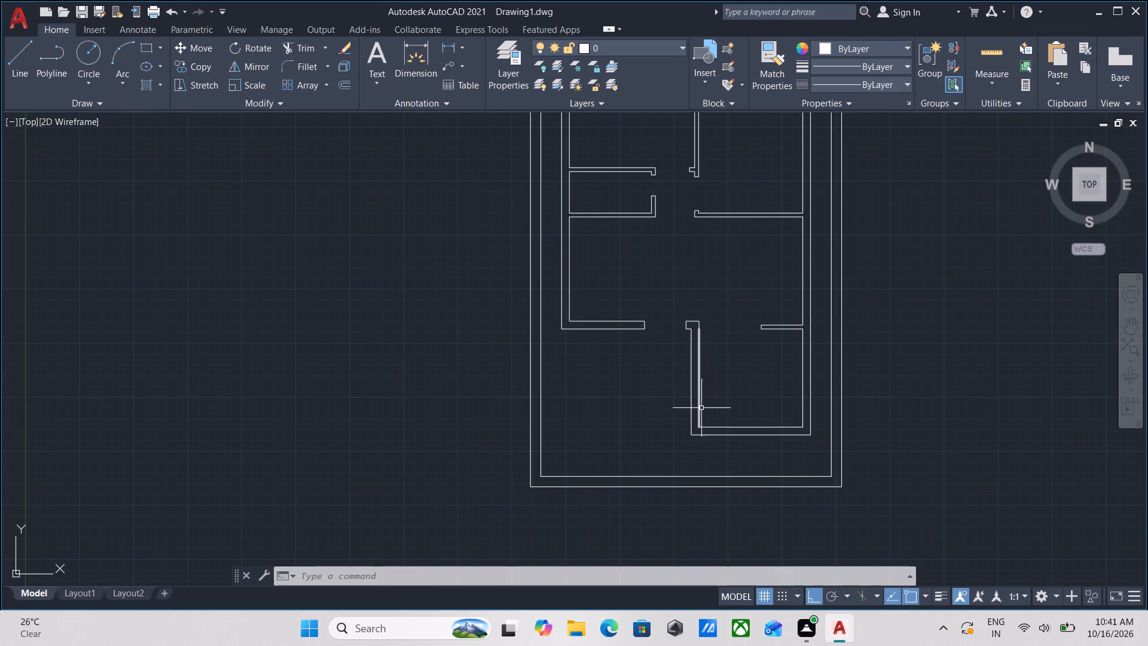
{"action": "scroll", "coordinate": [740, 352], "scroll_direction": "up", "scroll_amount": 1}
{"action": "scroll", "coordinate": [740, 352], "scroll_direction": "down", "scroll_amount": 1}
{"action": "middle_click_drag", "start_coordinate": [740, 352], "coordinate": [723, 464]}
{"action": "middle_click_drag", "start_coordinate": [698, 364], "coordinate": [692, 416]}
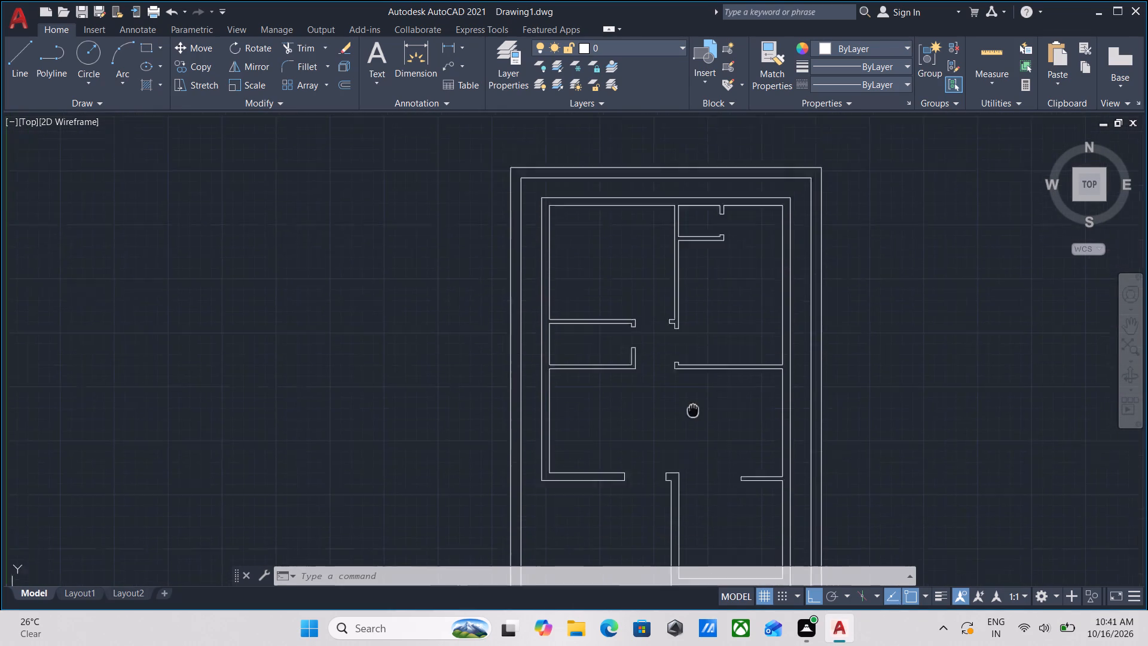
{"action": "middle_click_drag", "start_coordinate": [692, 416], "coordinate": [682, 450]}
{"action": "scroll", "coordinate": [680, 387], "scroll_direction": "up", "scroll_amount": 1}
{"action": "middle_click_drag", "start_coordinate": [706, 385], "coordinate": [701, 418]}
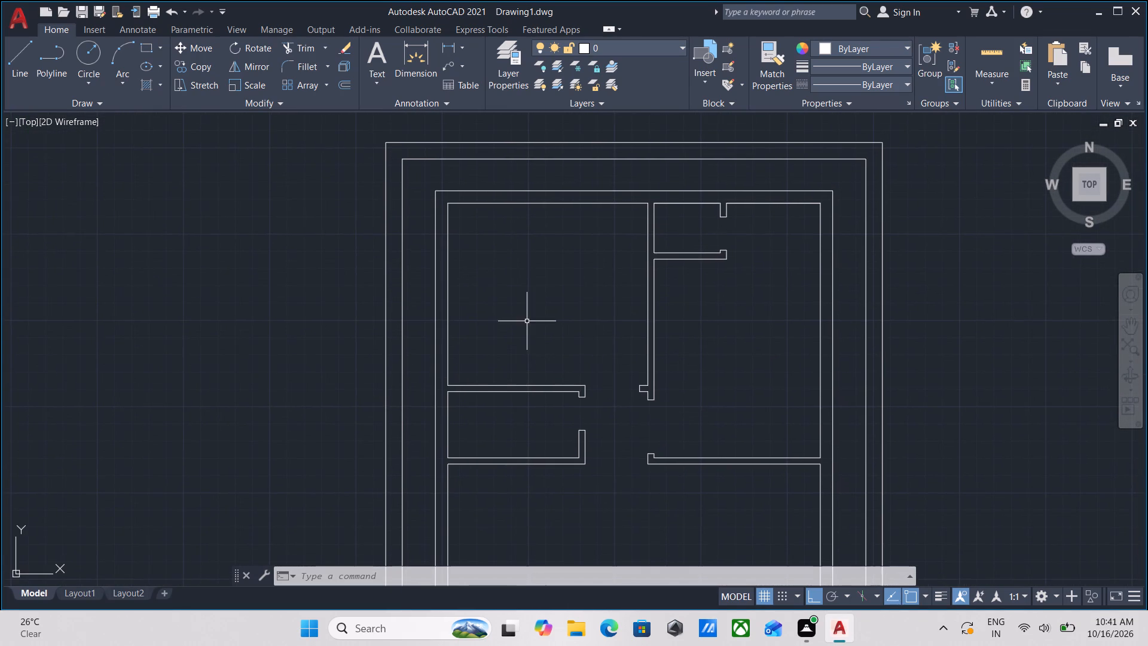
{"action": "scroll", "coordinate": [541, 343], "scroll_direction": "up", "scroll_amount": 1}
{"action": "scroll", "coordinate": [594, 374], "scroll_direction": "down", "scroll_amount": 1}
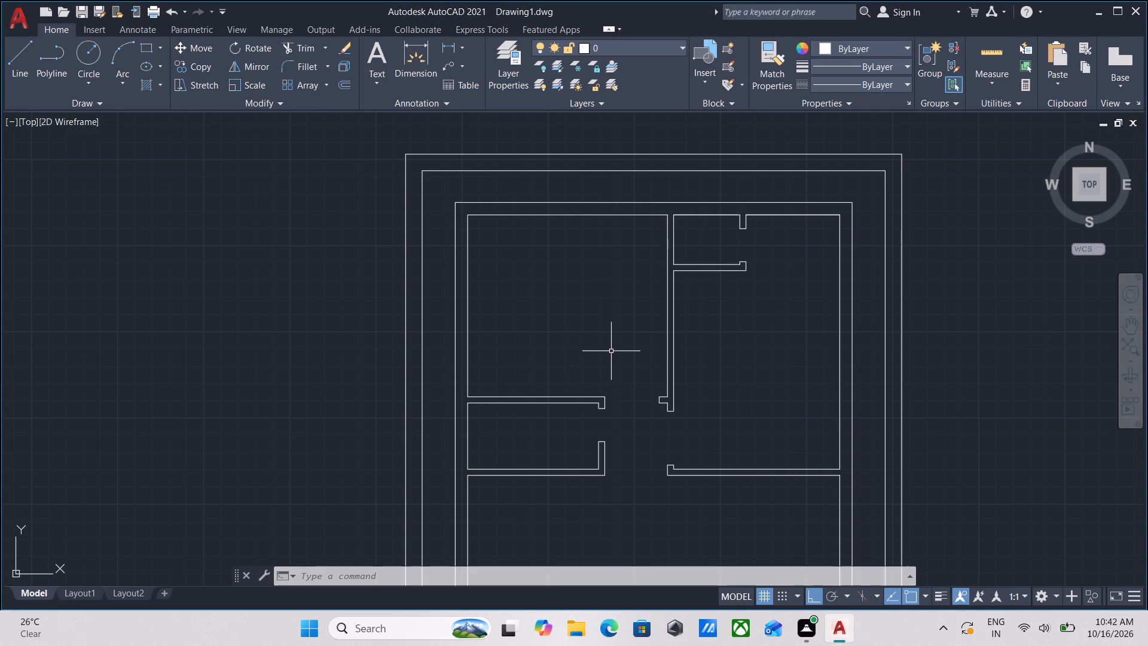
{"action": "scroll", "coordinate": [595, 362], "scroll_direction": "down", "scroll_amount": 2}
{"action": "scroll", "coordinate": [695, 374], "scroll_direction": "up", "scroll_amount": 1}
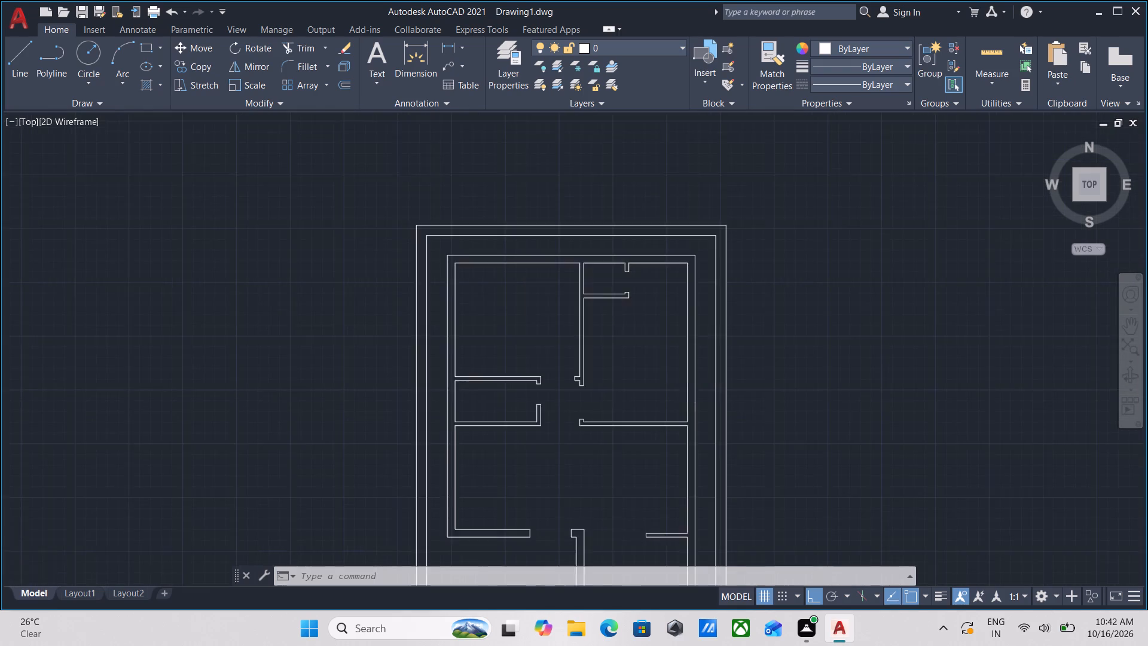
{"action": "scroll", "coordinate": [695, 374], "scroll_direction": "up", "scroll_amount": 1}
{"action": "middle_click_drag", "start_coordinate": [595, 385], "coordinate": [592, 358]}
{"action": "scroll", "coordinate": [625, 355], "scroll_direction": "down", "scroll_amount": 1}
{"action": "middle_click_drag", "start_coordinate": [788, 383], "coordinate": [786, 382]}
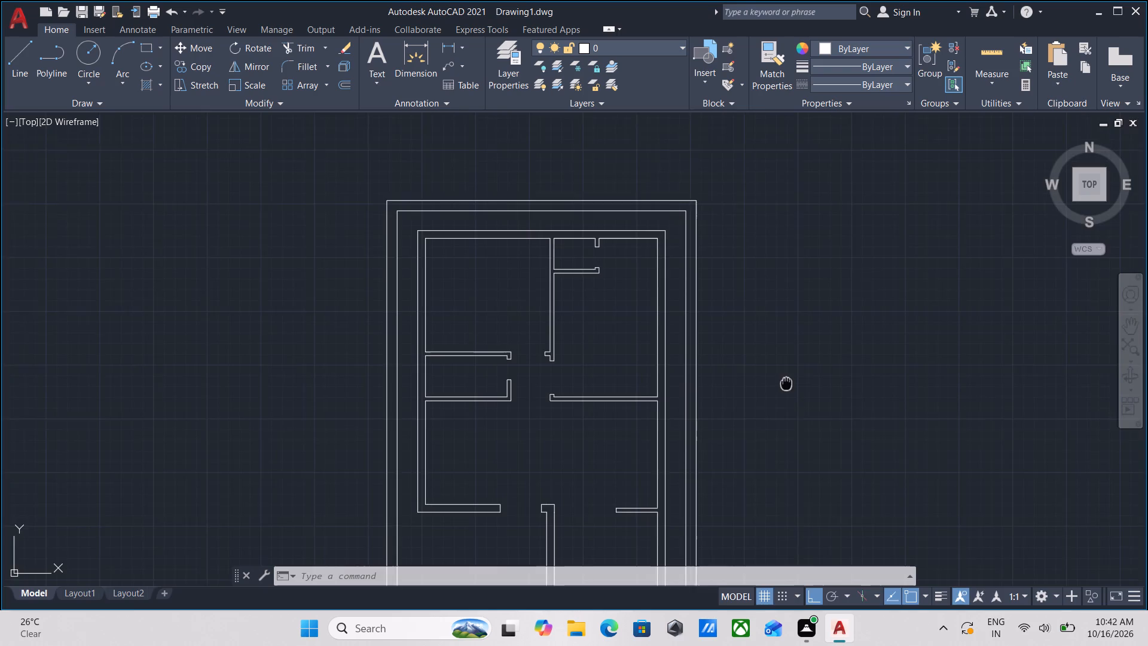
{"action": "middle_click_drag", "start_coordinate": [786, 382], "coordinate": [708, 388]}
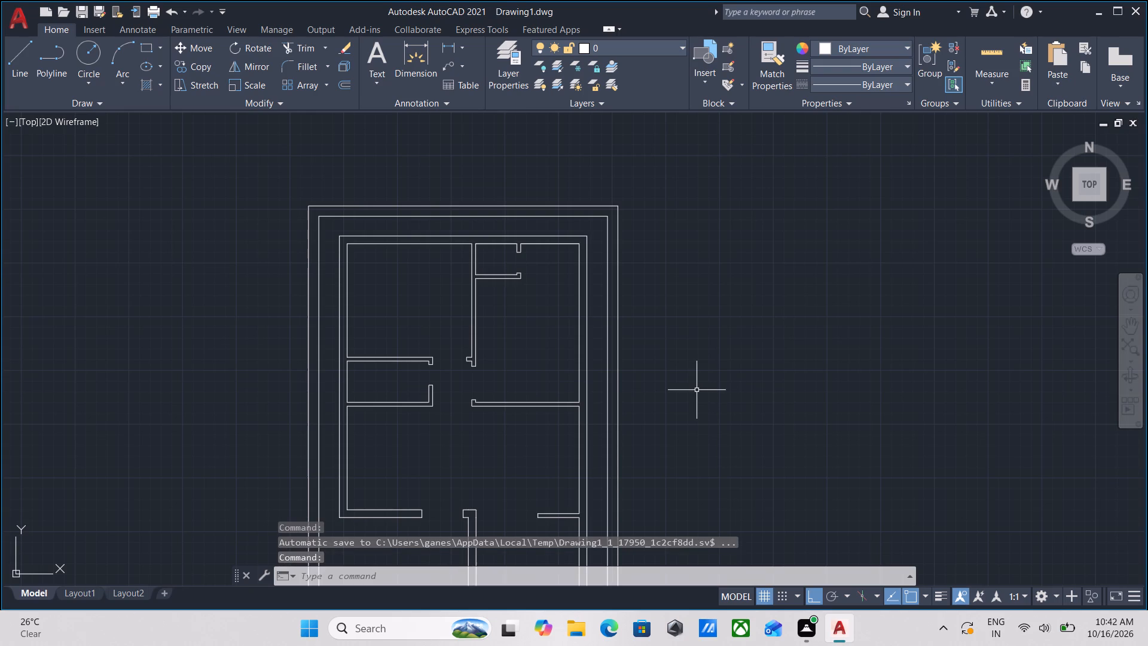
{"action": "scroll", "coordinate": [690, 362], "scroll_direction": "up", "scroll_amount": 1}
{"action": "scroll", "coordinate": [599, 348], "scroll_direction": "down", "scroll_amount": 1}
{"action": "middle_click_drag", "start_coordinate": [599, 348], "coordinate": [601, 437]}
{"action": "scroll", "coordinate": [488, 331], "scroll_direction": "up", "scroll_amount": 1}
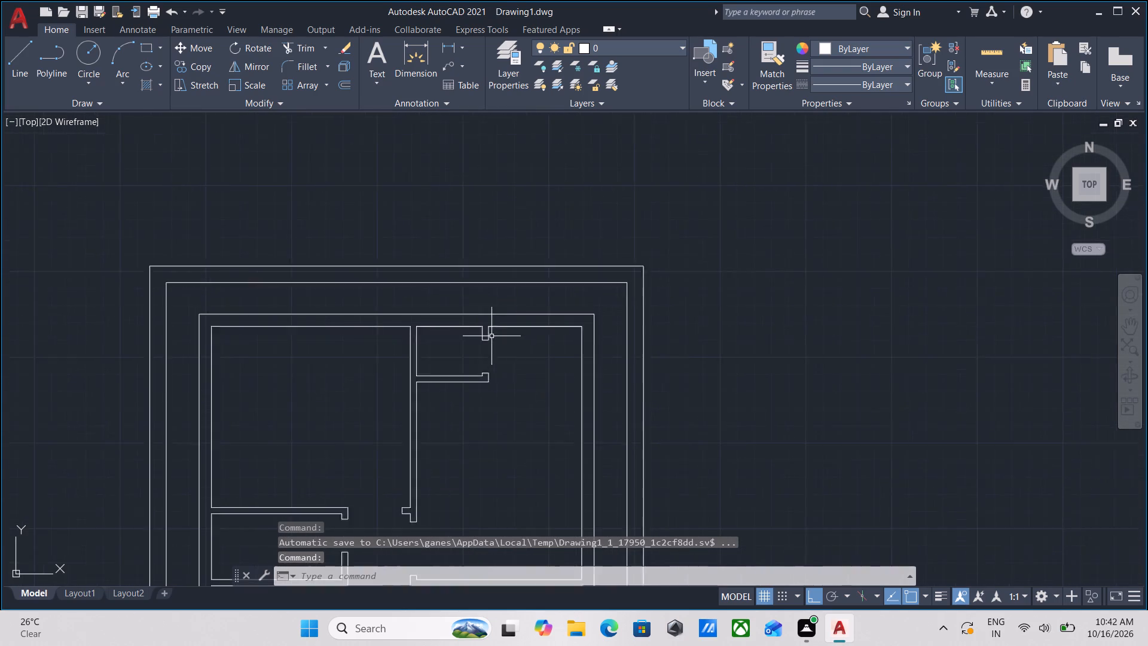
{"action": "scroll", "coordinate": [493, 339], "scroll_direction": "up", "scroll_amount": 1}
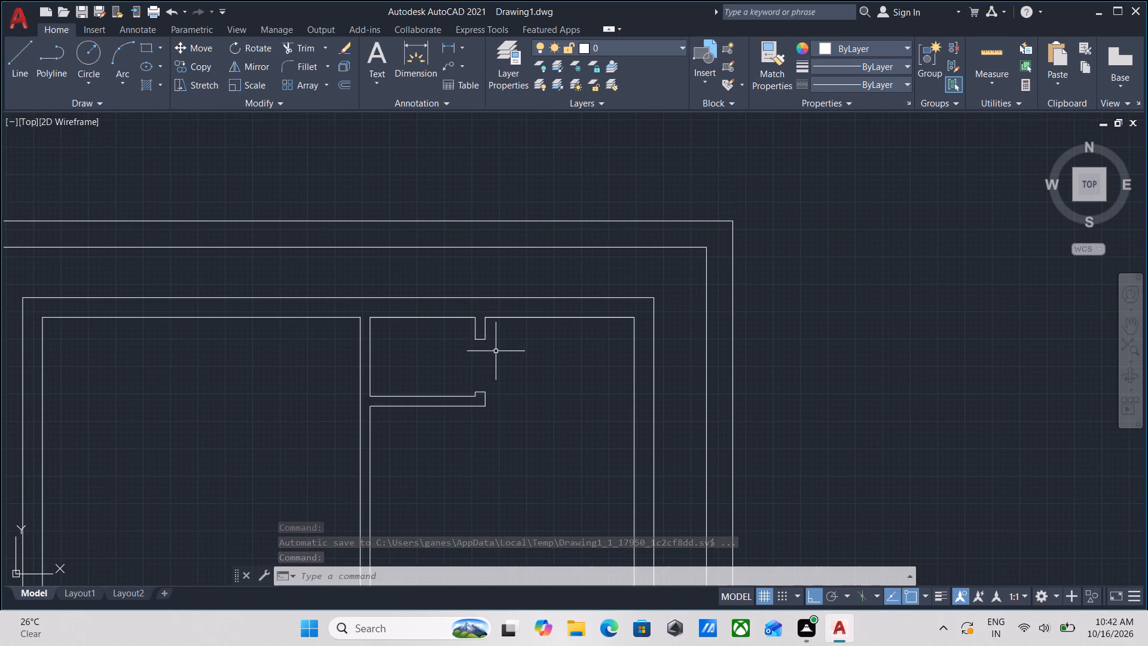
{"action": "scroll", "coordinate": [511, 348], "scroll_direction": "up", "scroll_amount": 1}
{"action": "scroll", "coordinate": [517, 349], "scroll_direction": "down", "scroll_amount": 1}
{"action": "middle_click_drag", "start_coordinate": [519, 350], "coordinate": [533, 395]}
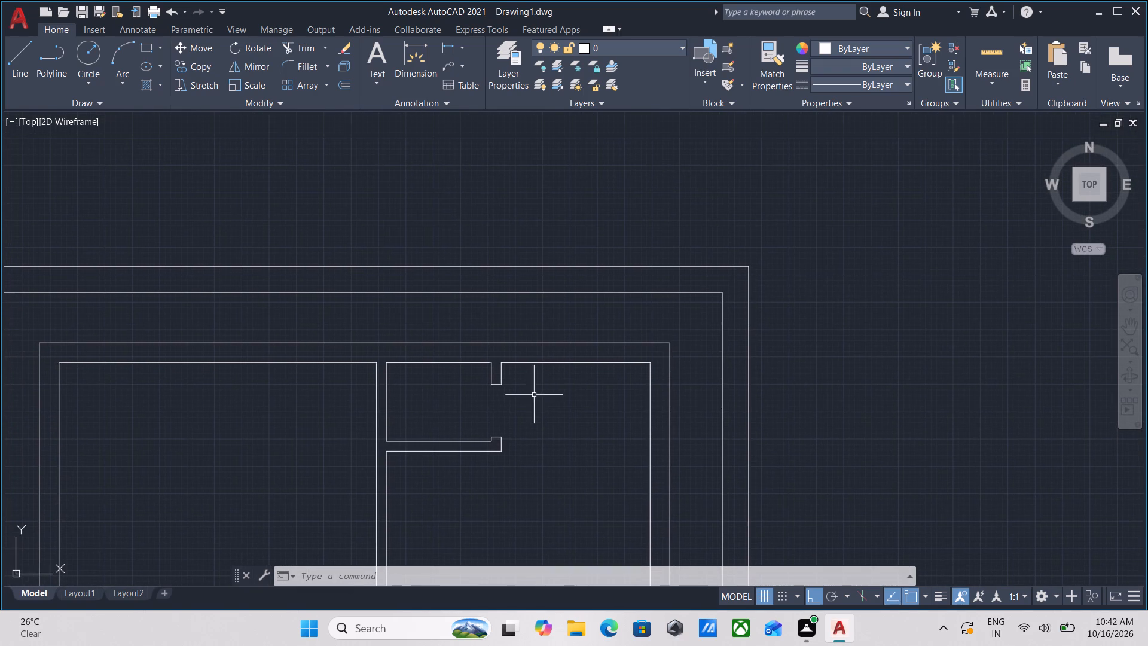
{"action": "scroll", "coordinate": [541, 382], "scroll_direction": "down", "scroll_amount": 1}
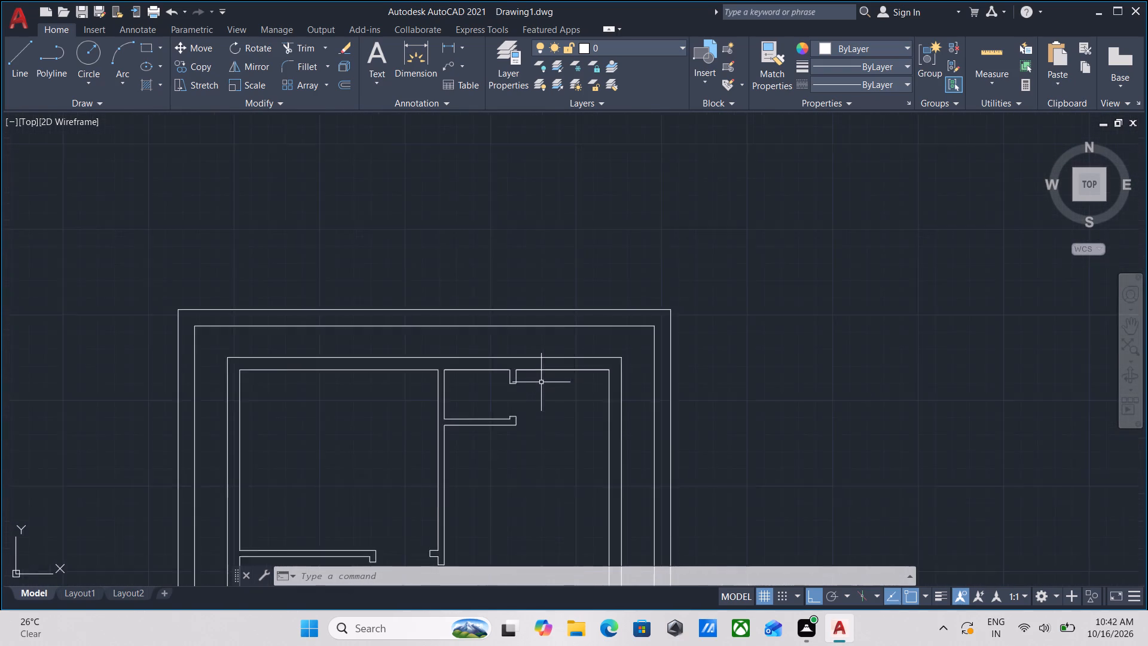
{"action": "scroll", "coordinate": [542, 383], "scroll_direction": "down", "scroll_amount": 1}
{"action": "middle_click_drag", "start_coordinate": [558, 441], "coordinate": [580, 339]}
{"action": "middle_click_drag", "start_coordinate": [558, 460], "coordinate": [570, 362]}
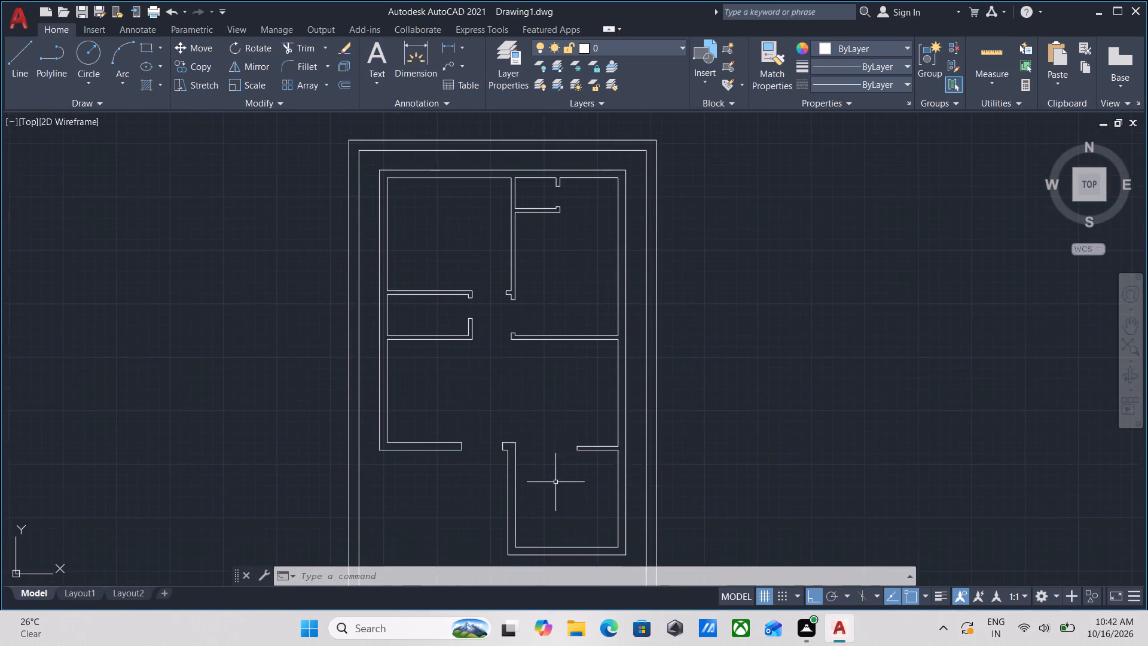
{"action": "middle_click_drag", "start_coordinate": [558, 486], "coordinate": [566, 398]}
{"action": "scroll", "coordinate": [505, 431], "scroll_direction": "up", "scroll_amount": 2}
{"action": "scroll", "coordinate": [496, 428], "scroll_direction": "down", "scroll_amount": 1}
{"action": "middle_click_drag", "start_coordinate": [496, 428], "coordinate": [503, 421]}
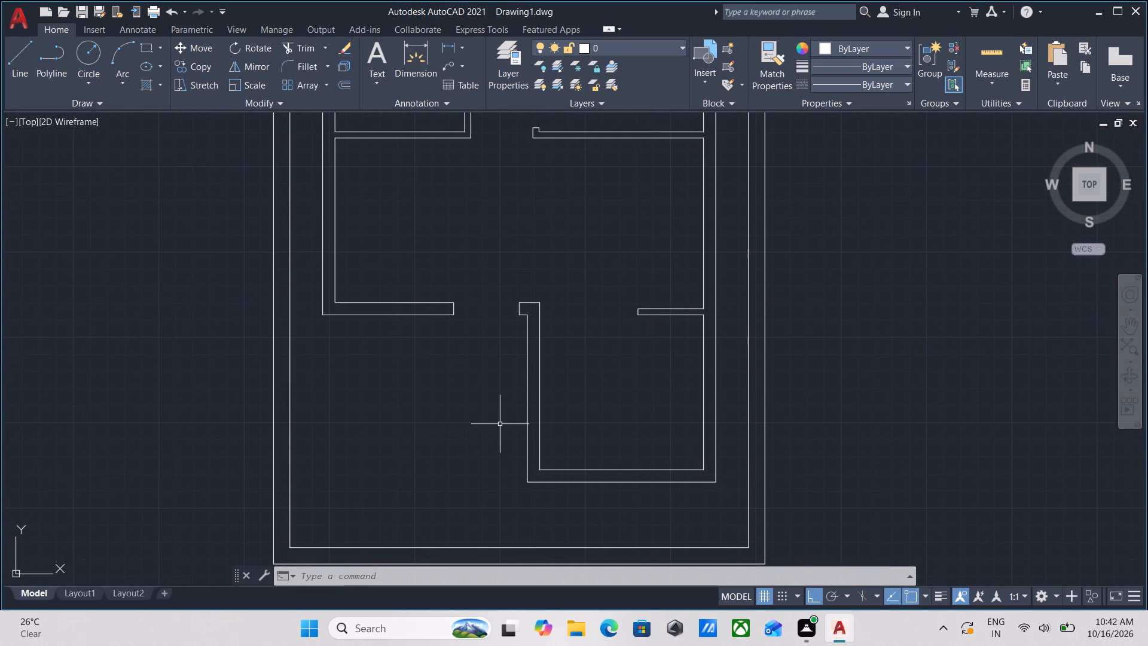
{"action": "scroll", "coordinate": [498, 424], "scroll_direction": "down", "scroll_amount": 1}
{"action": "middle_click_drag", "start_coordinate": [496, 424], "coordinate": [475, 538]}
{"action": "middle_click_drag", "start_coordinate": [478, 389], "coordinate": [437, 472]}
{"action": "scroll", "coordinate": [713, 370], "scroll_direction": "up", "scroll_amount": 2}
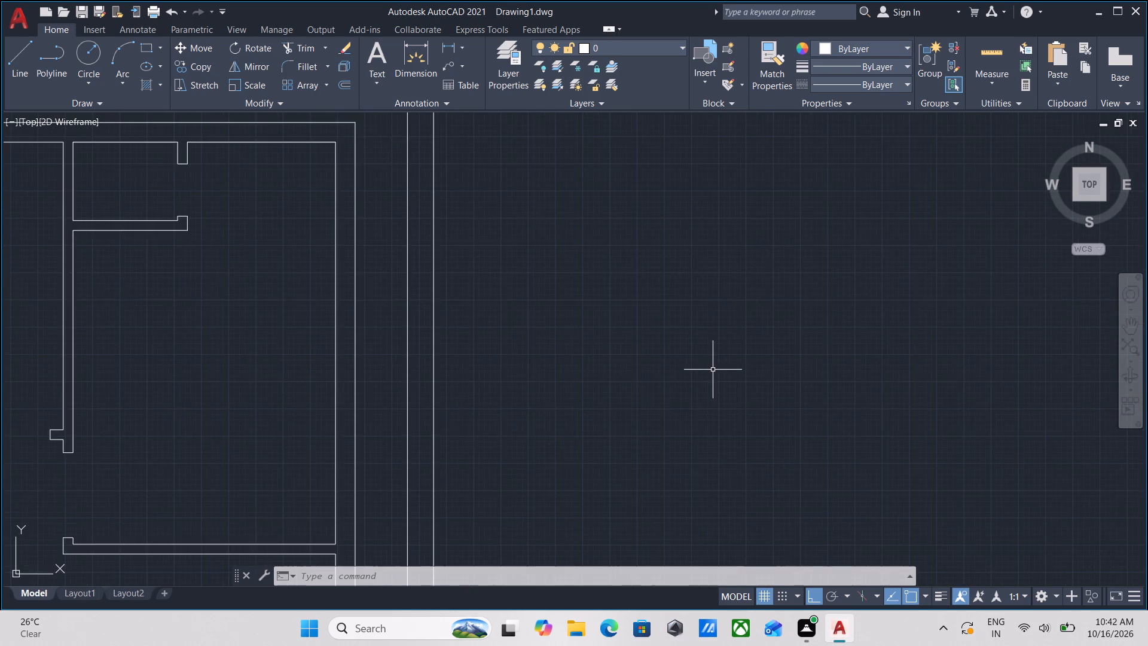
{"action": "scroll", "coordinate": [713, 370], "scroll_direction": "down", "scroll_amount": 1}
{"action": "middle_click_drag", "start_coordinate": [713, 370], "coordinate": [703, 376]}
{"action": "middle_click_drag", "start_coordinate": [646, 376], "coordinate": [660, 428]}
{"action": "scroll", "coordinate": [646, 376], "scroll_direction": "down", "scroll_amount": 1}
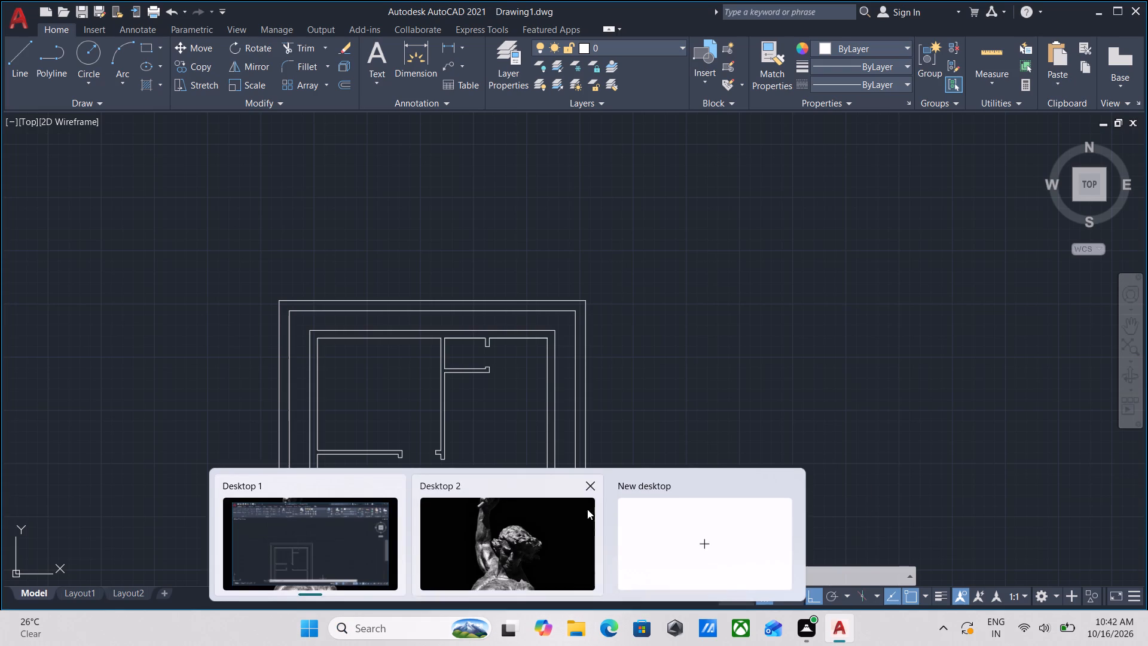
{"action": "scroll", "coordinate": [412, 469], "scroll_direction": "down", "scroll_amount": 1}
{"action": "scroll", "coordinate": [375, 437], "scroll_direction": "up", "scroll_amount": 3}
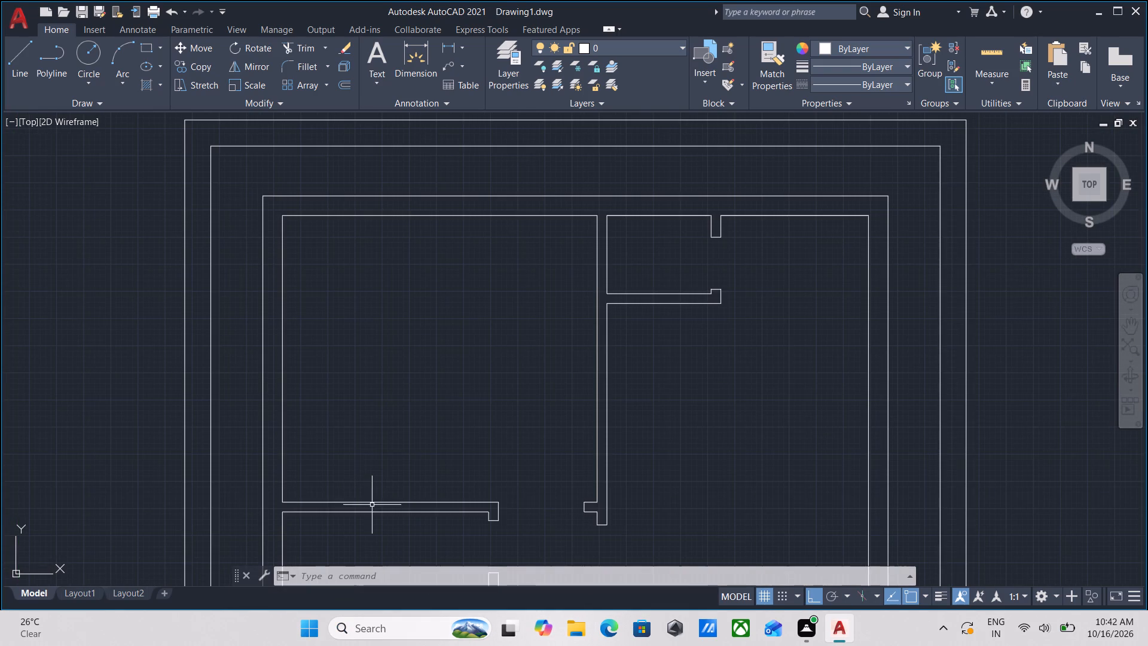
Measure the width of the door opening between the left horizontal partition's end and the stub on the central partition.
{"action": "middle_click_drag", "start_coordinate": [389, 427], "coordinate": [437, 339]}
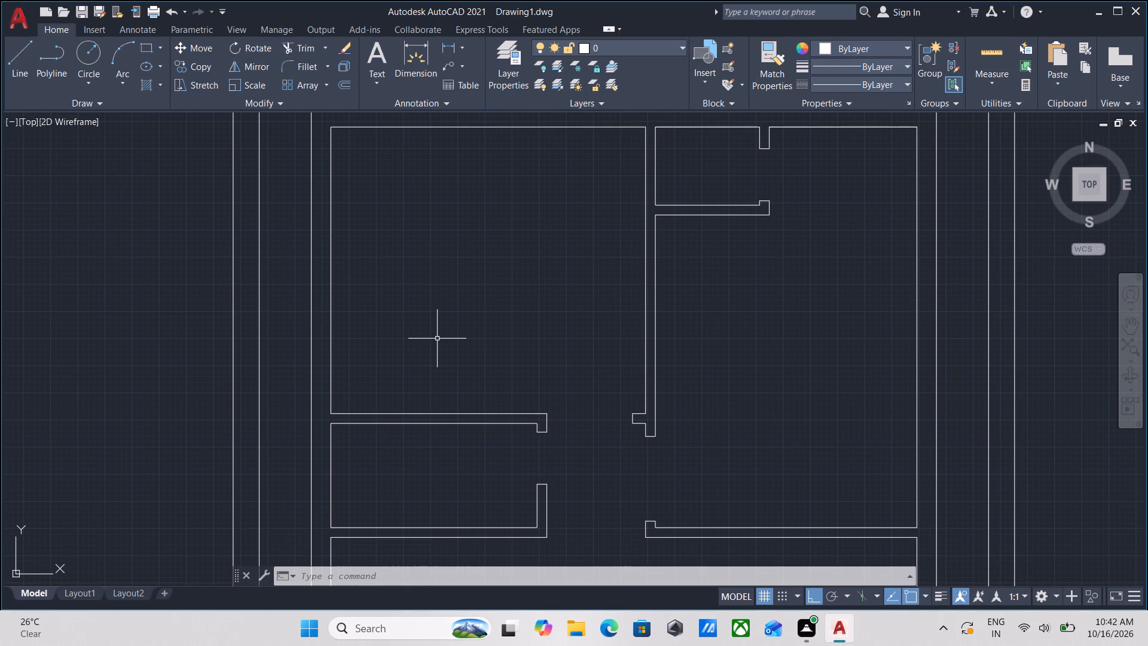
{"action": "scroll", "coordinate": [526, 452], "scroll_direction": "down", "scroll_amount": 1}
{"action": "middle_click_drag", "start_coordinate": [526, 451], "coordinate": [535, 400]}
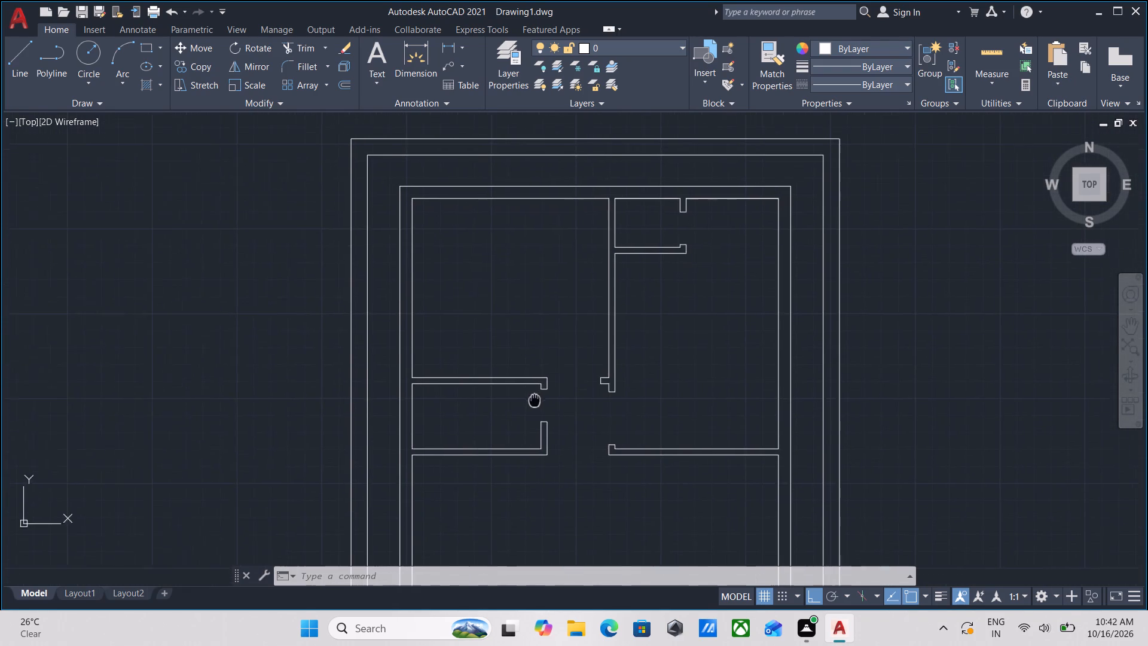
{"action": "middle_click_drag", "start_coordinate": [535, 400], "coordinate": [536, 398]}
{"action": "scroll", "coordinate": [564, 379], "scroll_direction": "up", "scroll_amount": 2}
{"action": "type", "text": "dli"}
{"action": "key", "text": "Return"}
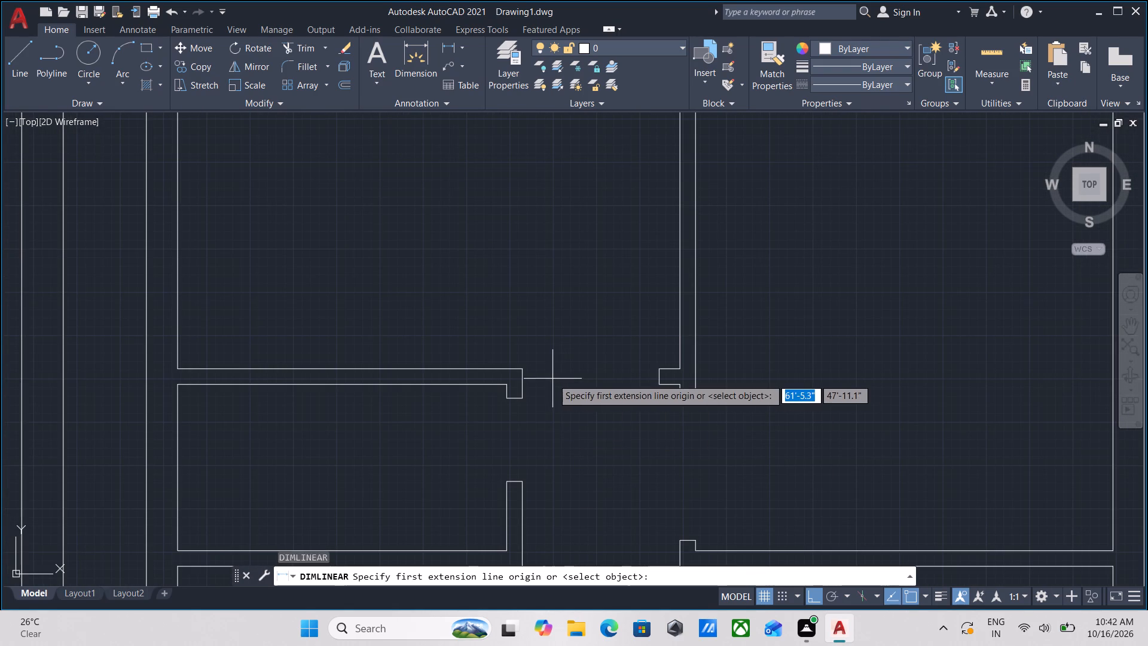
{"action": "scroll", "coordinate": [653, 377], "scroll_direction": "up", "scroll_amount": 3}
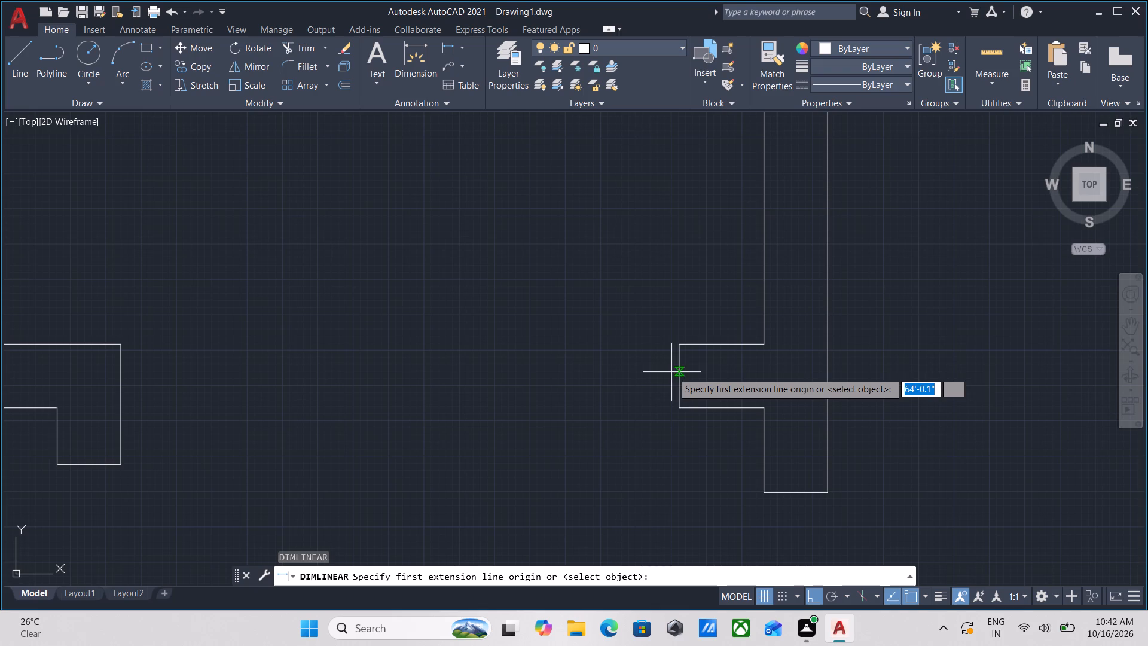
{"action": "left_click", "coordinate": [677, 374]}
{"action": "middle_click_drag", "start_coordinate": [406, 386], "coordinate": [694, 389]}
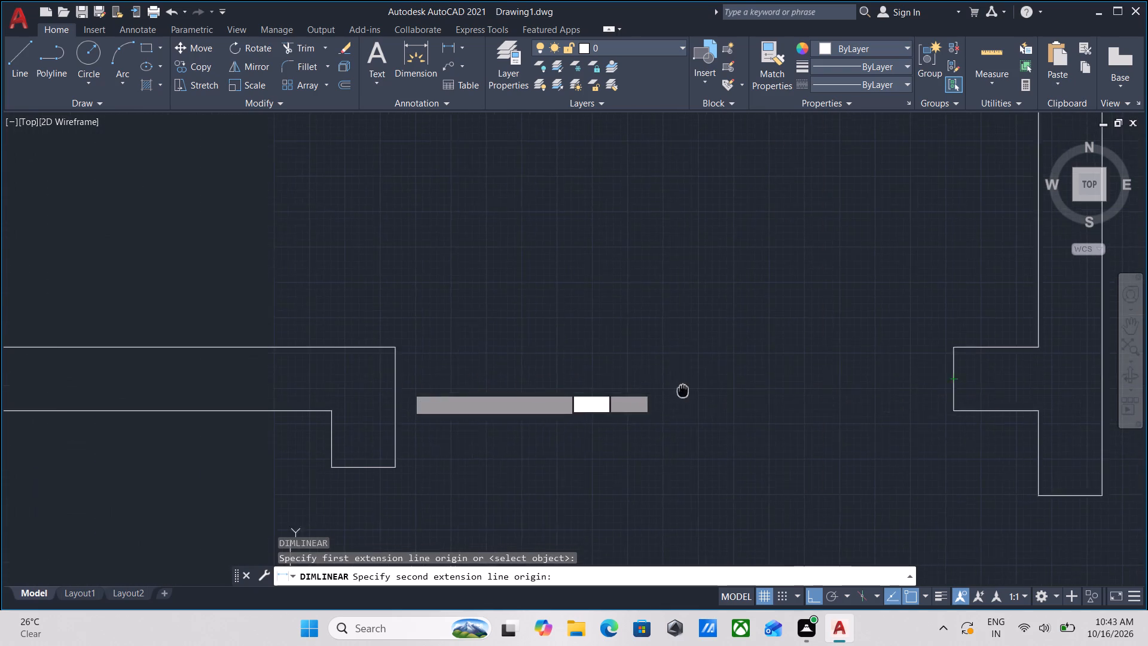
{"action": "middle_click_drag", "start_coordinate": [694, 389], "coordinate": [711, 389]}
{"action": "left_click", "coordinate": [425, 379]}
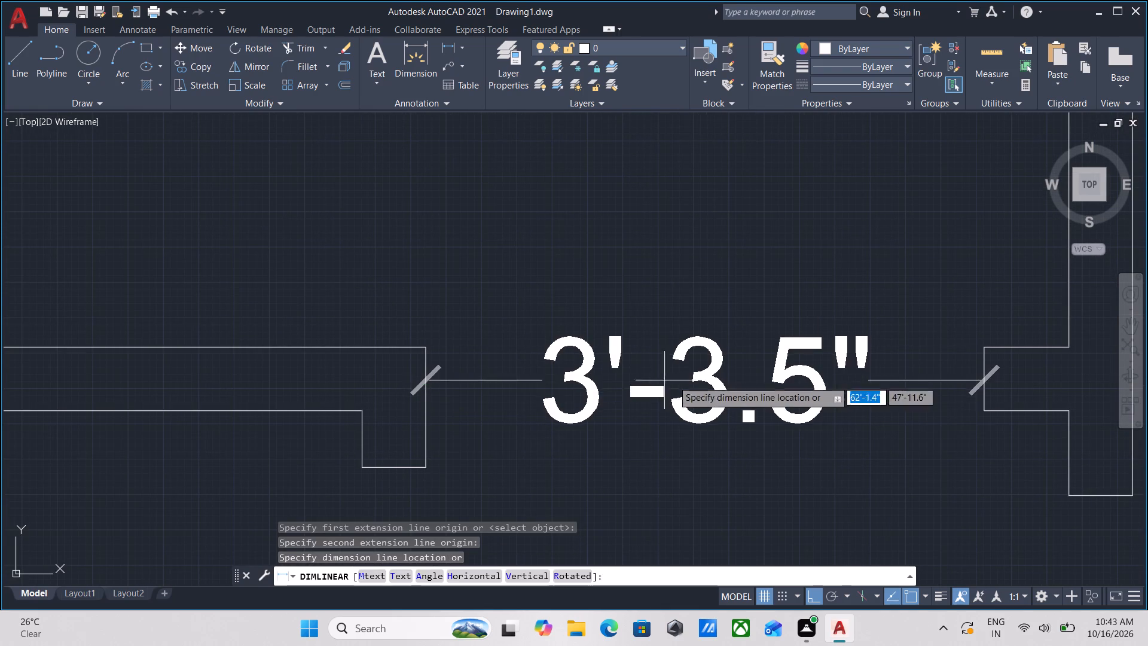
{"action": "scroll", "coordinate": [778, 380], "scroll_direction": "down", "scroll_amount": 2}
{"action": "middle_click_drag", "start_coordinate": [814, 381], "coordinate": [643, 381]}
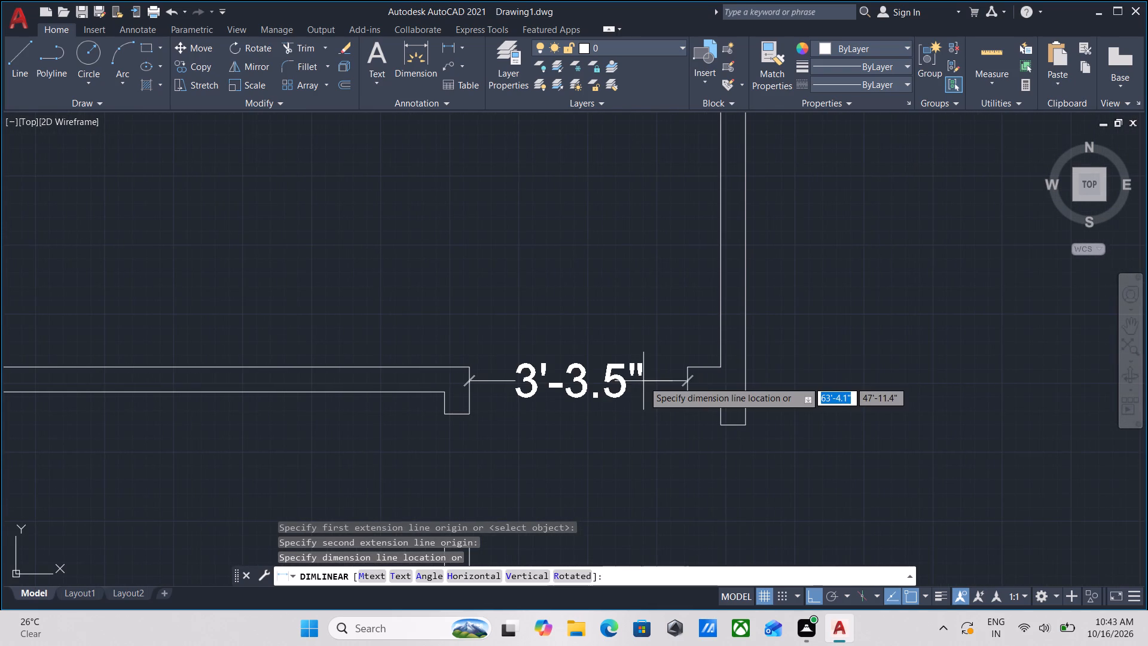
{"action": "scroll", "coordinate": [643, 381], "scroll_direction": "down", "scroll_amount": 2}
{"action": "key", "text": "Escape"}
Examine the floor plan's middle and lower rooms, checking their wall ends and door openings.
{"action": "scroll", "coordinate": [643, 381], "scroll_direction": "down", "scroll_amount": 2}
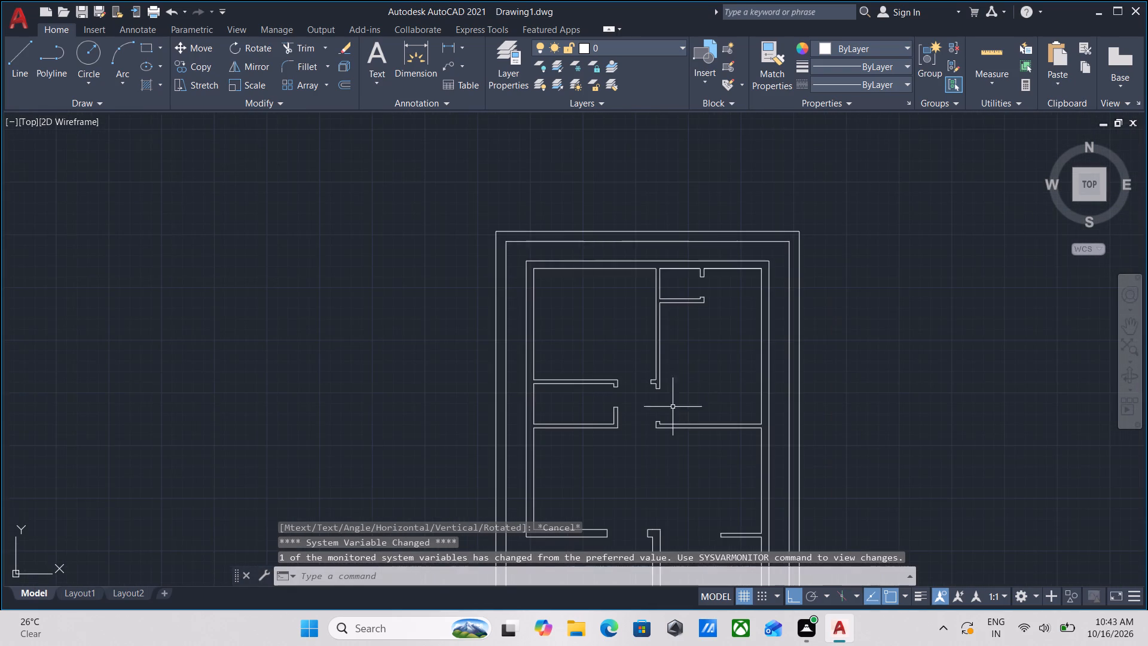
{"action": "scroll", "coordinate": [671, 410], "scroll_direction": "up", "scroll_amount": 1}
{"action": "middle_click_drag", "start_coordinate": [668, 403], "coordinate": [680, 296]}
{"action": "middle_click_drag", "start_coordinate": [619, 456], "coordinate": [625, 352]}
{"action": "scroll", "coordinate": [616, 425], "scroll_direction": "up", "scroll_amount": 2}
{"action": "scroll", "coordinate": [629, 402], "scroll_direction": "down", "scroll_amount": 3}
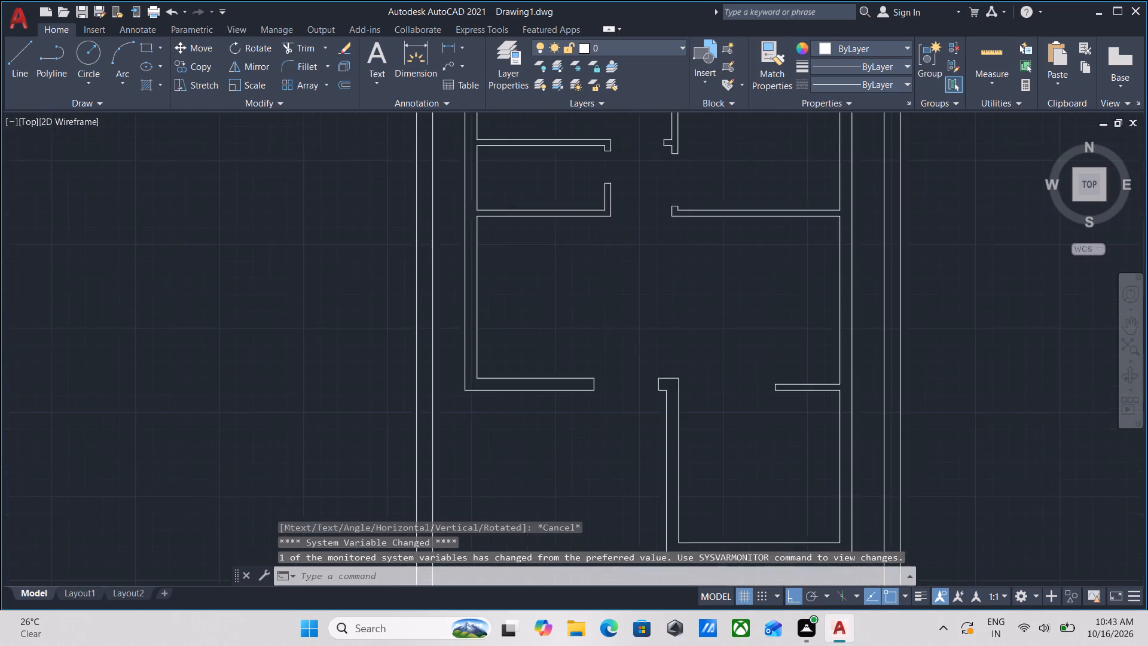
{"action": "middle_click_drag", "start_coordinate": [663, 368], "coordinate": [542, 417]}
{"action": "middle_click_drag", "start_coordinate": [746, 366], "coordinate": [701, 413]}
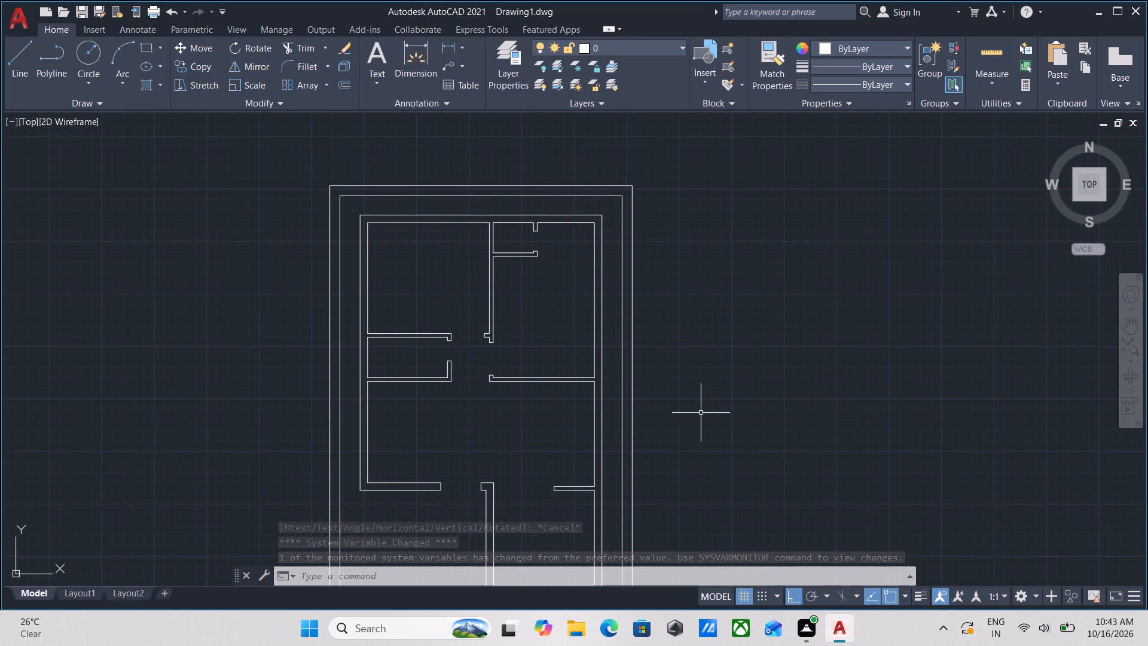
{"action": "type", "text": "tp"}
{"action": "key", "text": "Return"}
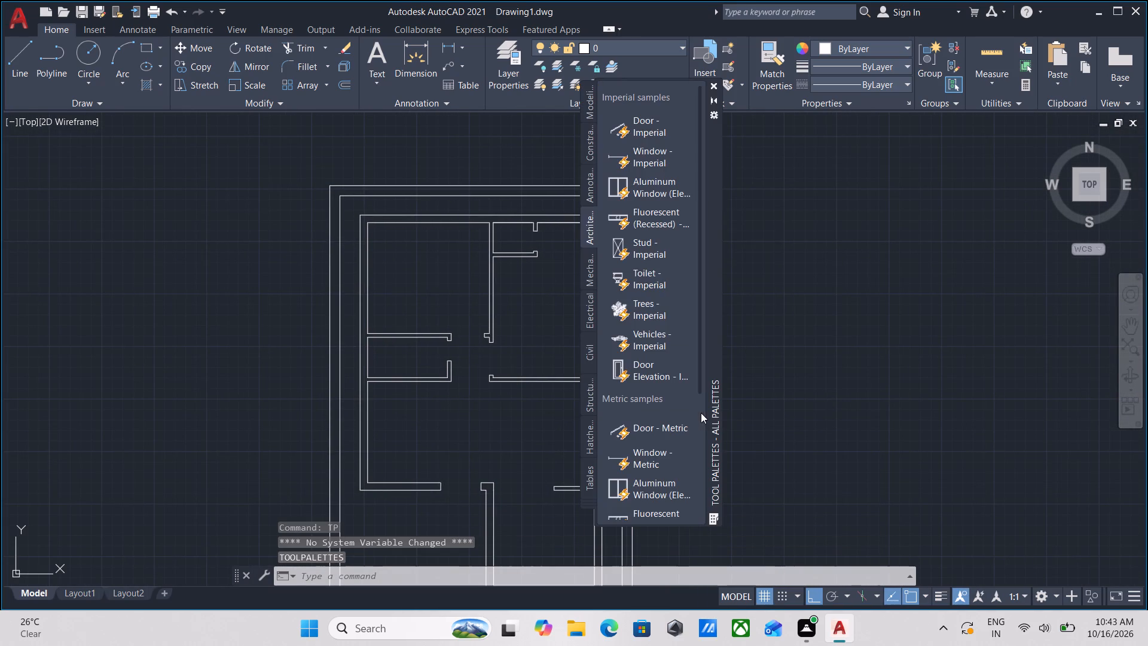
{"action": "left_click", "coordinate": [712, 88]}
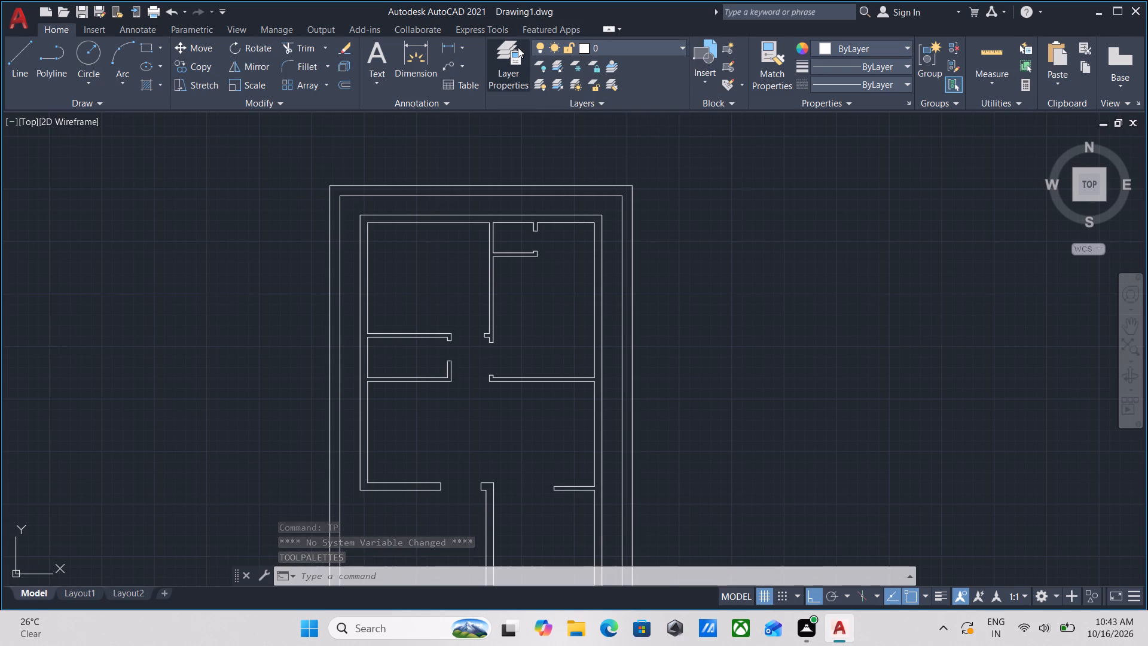
Create a new layer named WALL, keeping its default white colour.
{"action": "left_click", "coordinate": [517, 47]}
{"action": "left_click", "coordinate": [139, 69]}
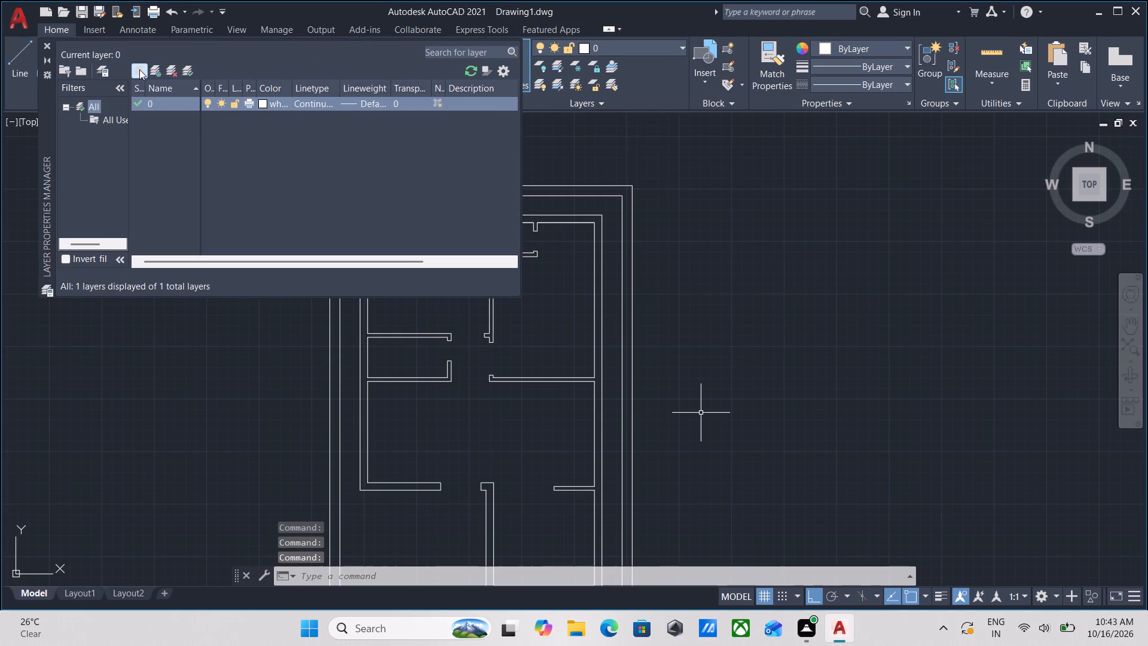
{"action": "key", "text": "BackSpace"}
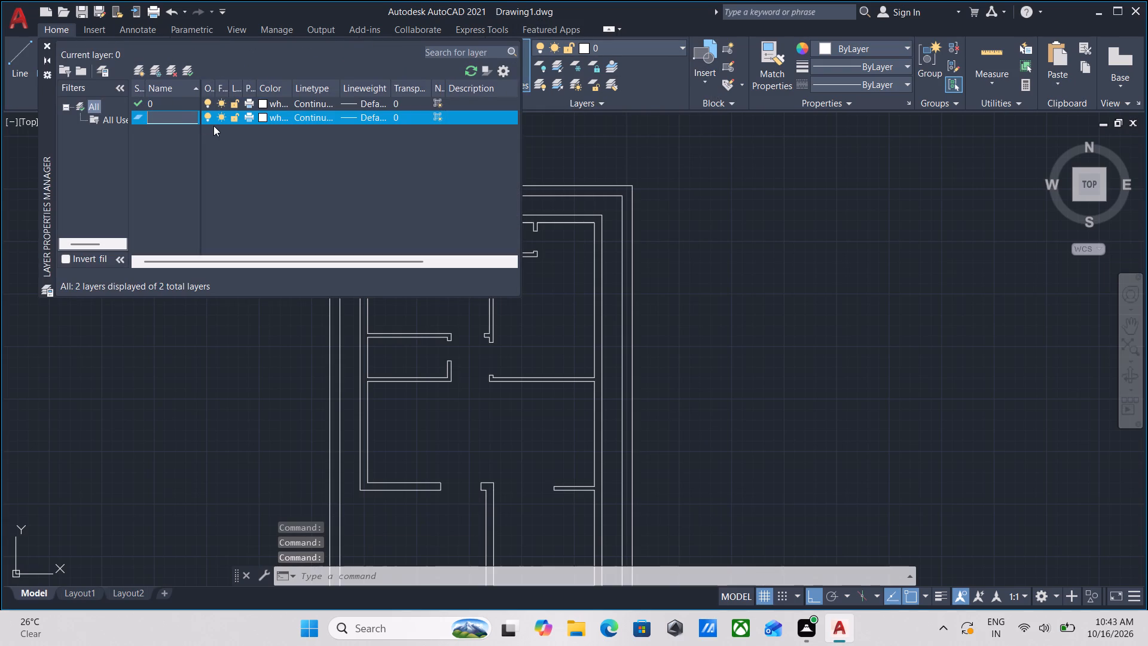
{"action": "key", "text": "w"}
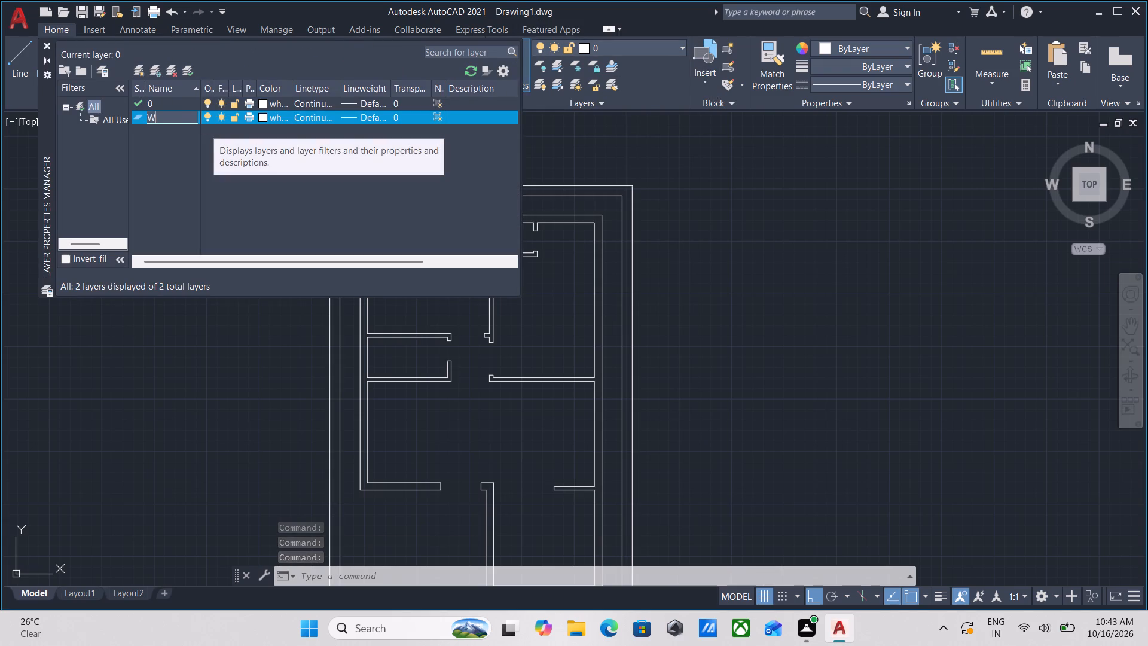
{"action": "type", "text": "ALL"}
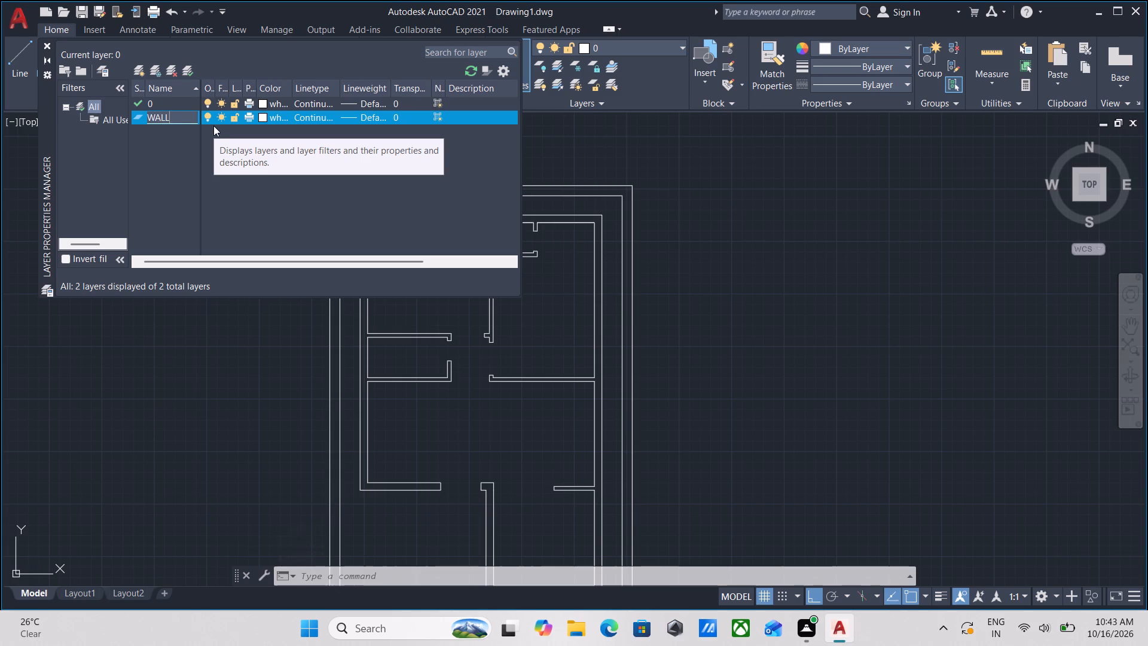
{"action": "left_click", "coordinate": [259, 115]}
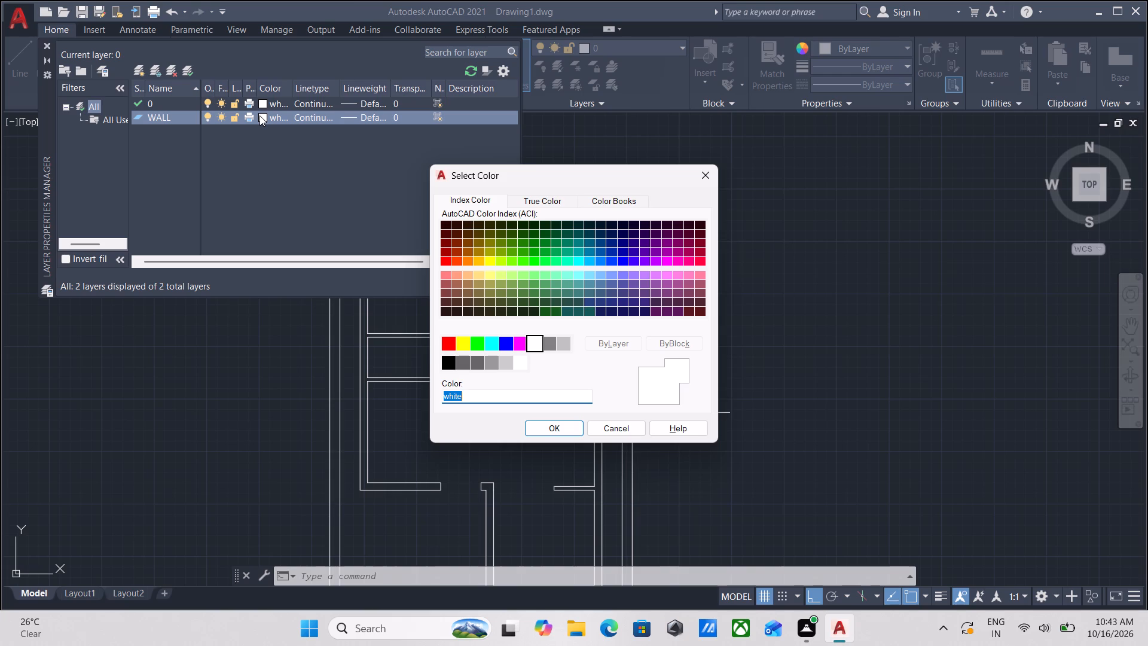
{"action": "left_click", "coordinate": [716, 176]}
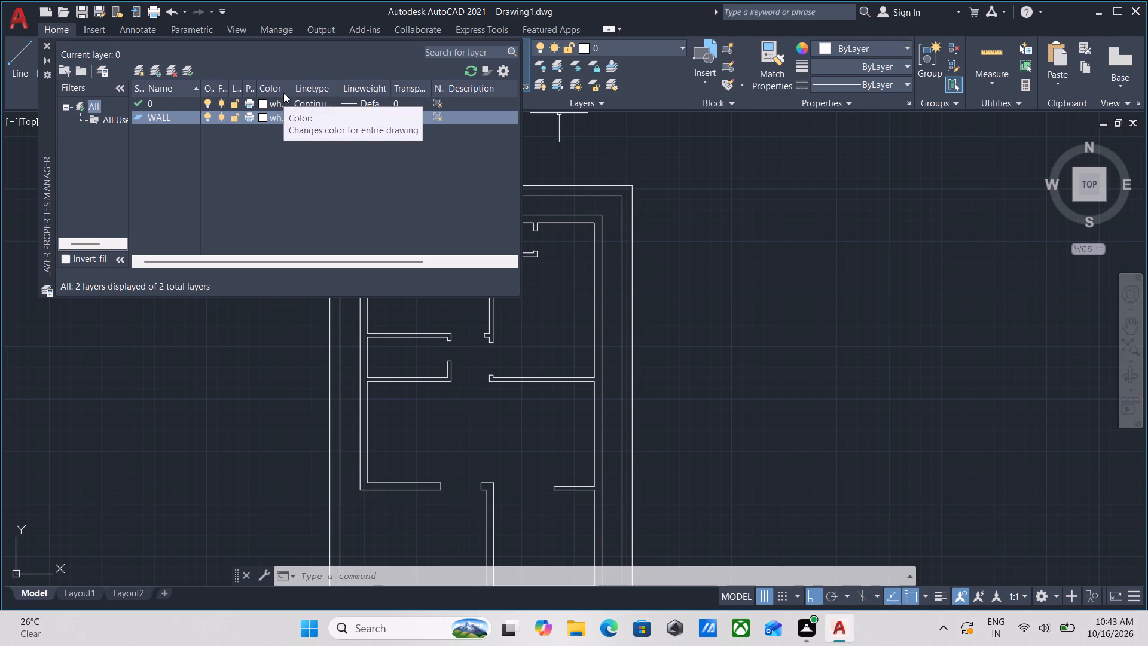
Create a new layer named WINDOWS.
{"action": "left_click", "coordinate": [137, 68]}
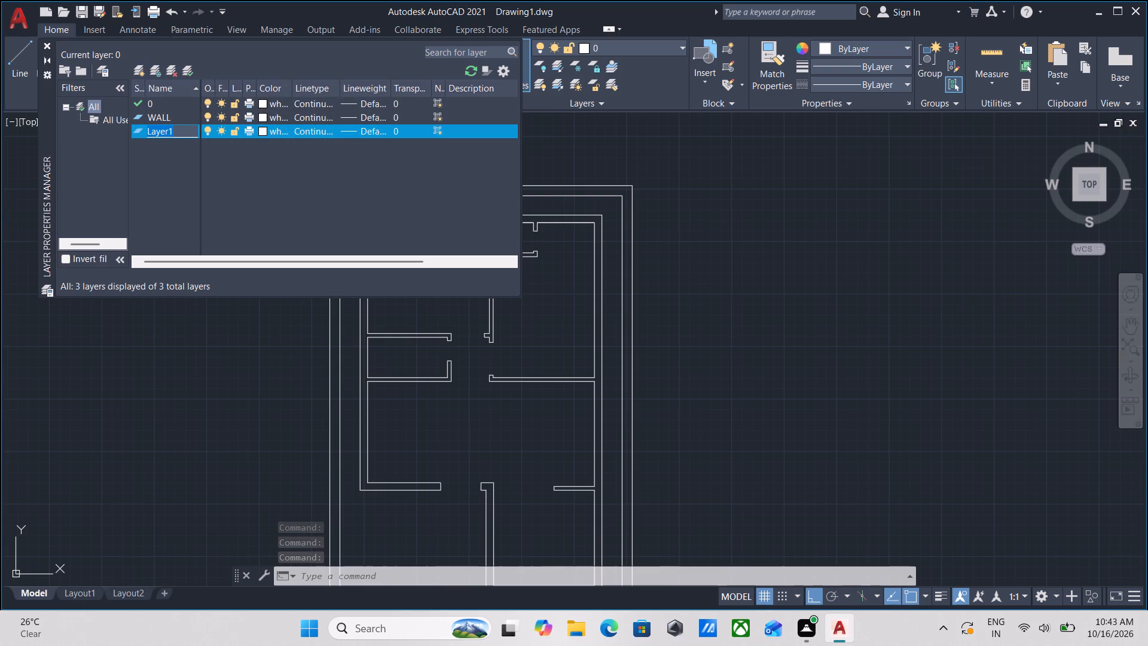
{"action": "key", "text": "BackSpace"}
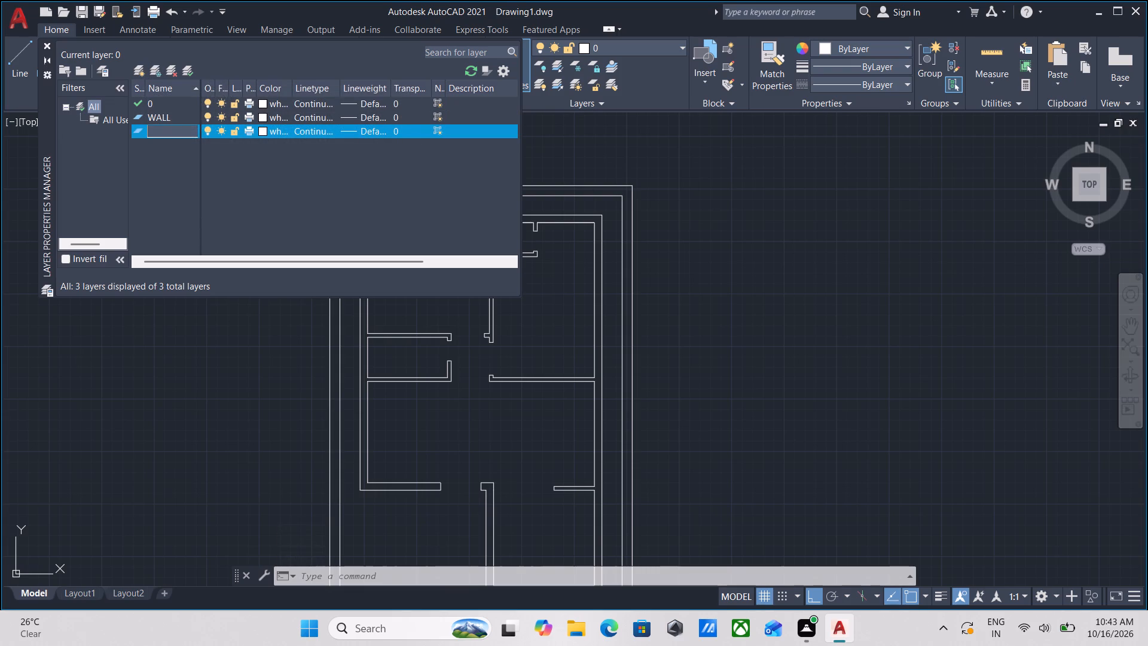
{"action": "type", "text": "WINDOW"}
{"action": "key", "text": "s"}
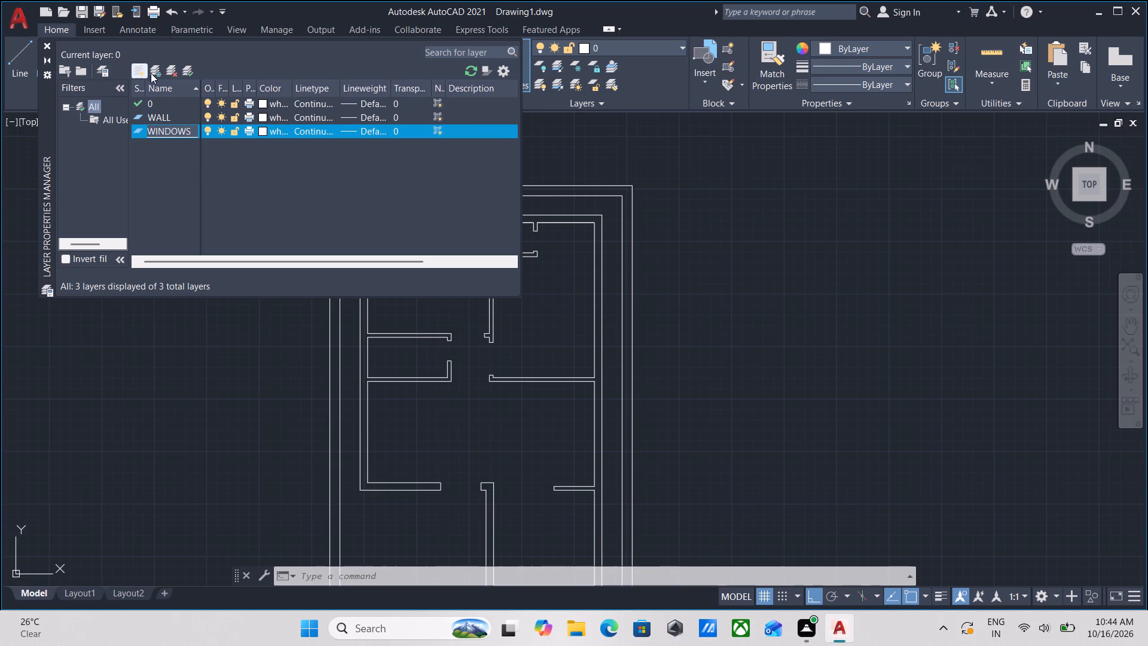
Create a new layer named DOORS.
{"action": "left_click", "coordinate": [144, 74]}
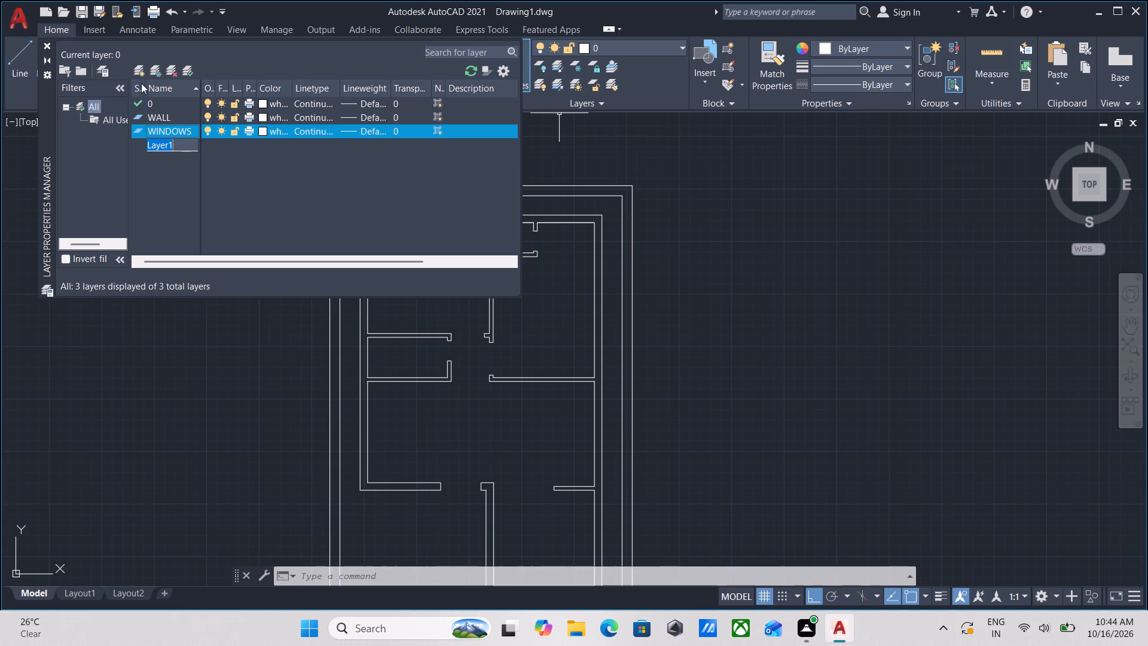
{"action": "key", "text": "BackSpace"}
{"action": "type", "text": "DOORS"}
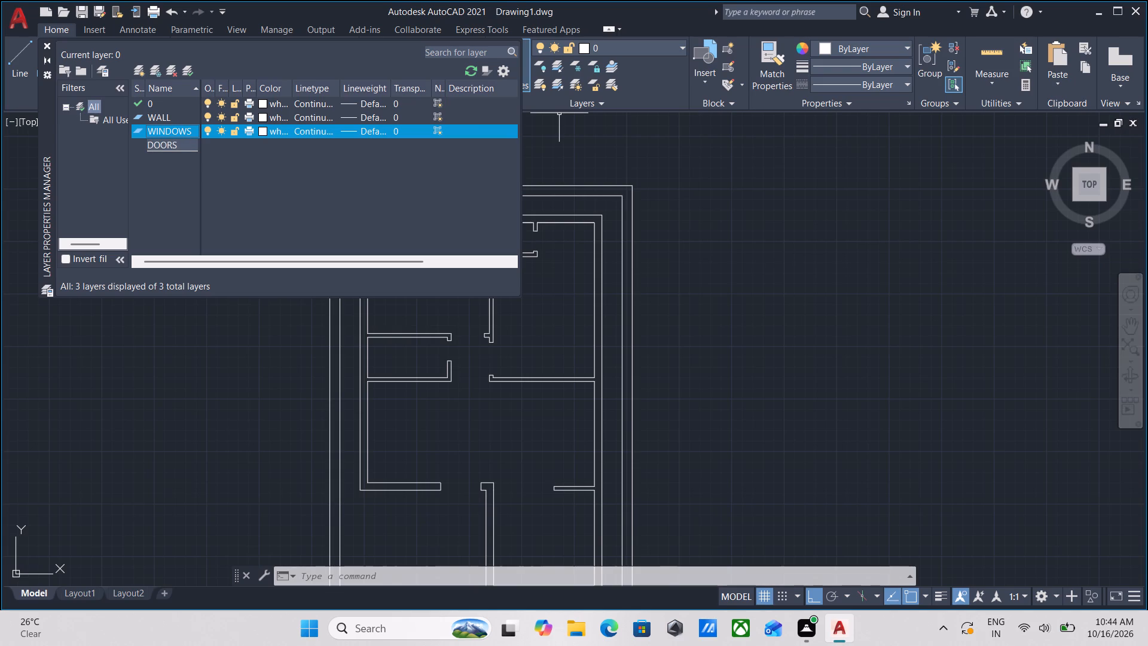
Create a new layer named PARKING and close the layer manager.
{"action": "left_click", "coordinate": [141, 68]}
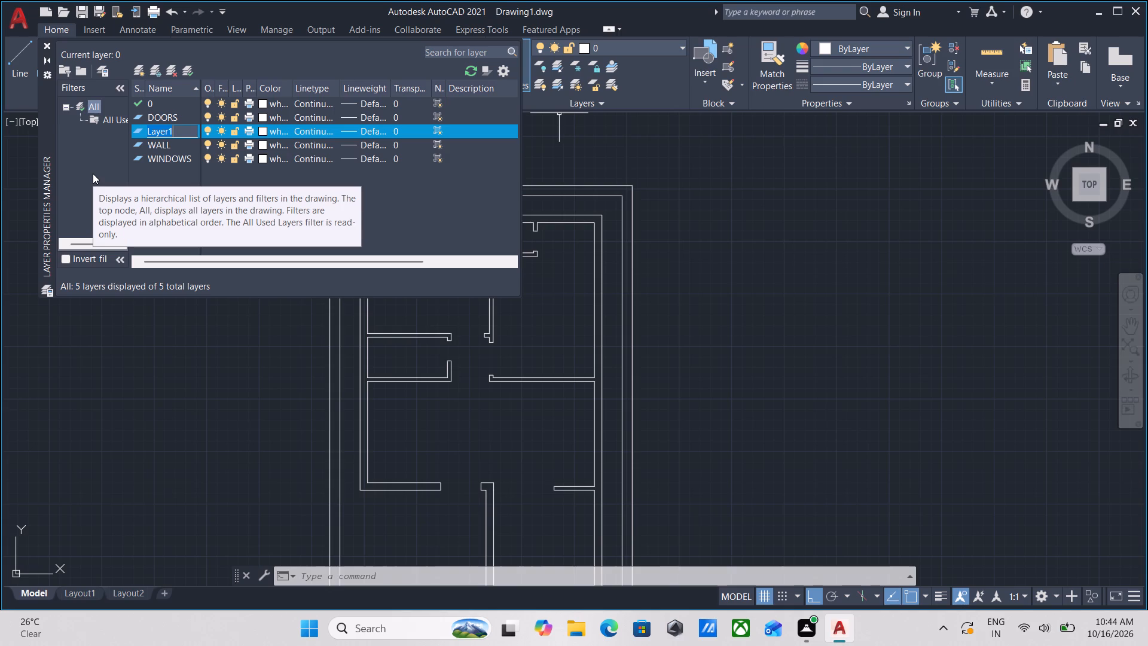
{"action": "key", "text": "BackSpace"}
{"action": "key", "text": "p"}
{"action": "type", "text": "ARKING"}
{"action": "key", "text": "Return"}
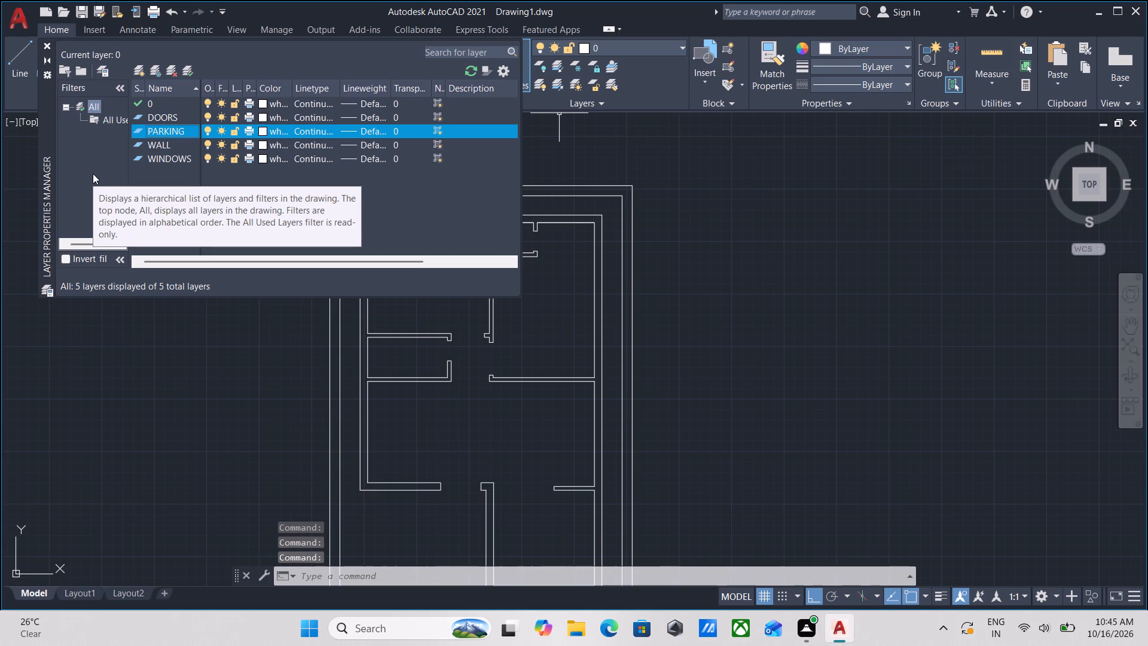
{"action": "left_click", "coordinate": [48, 46]}
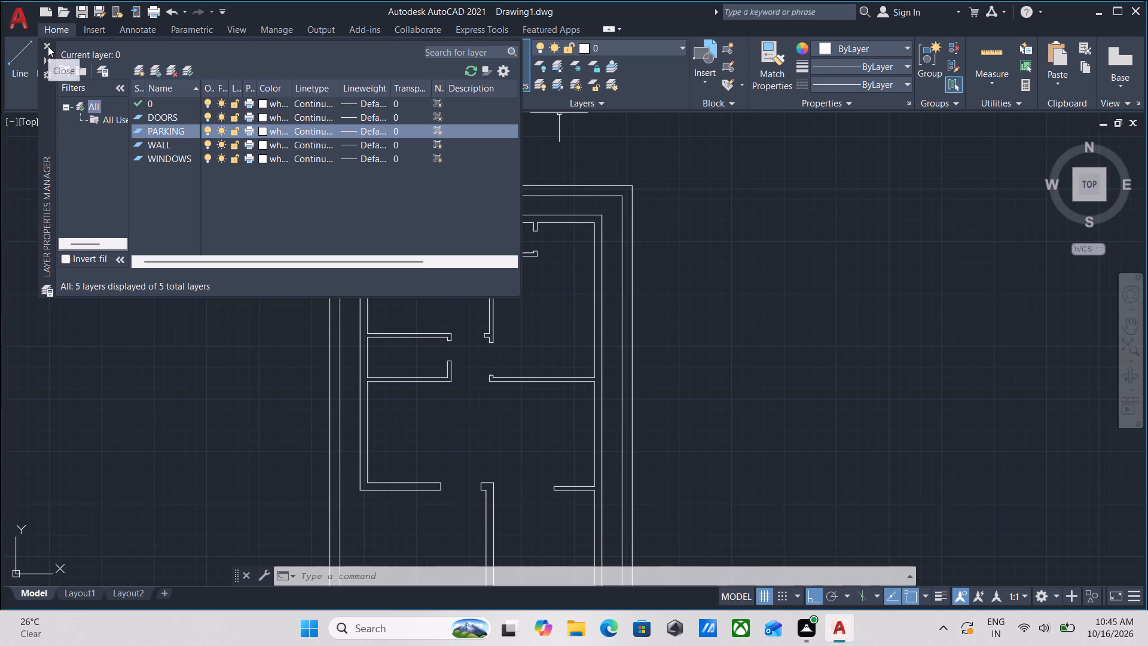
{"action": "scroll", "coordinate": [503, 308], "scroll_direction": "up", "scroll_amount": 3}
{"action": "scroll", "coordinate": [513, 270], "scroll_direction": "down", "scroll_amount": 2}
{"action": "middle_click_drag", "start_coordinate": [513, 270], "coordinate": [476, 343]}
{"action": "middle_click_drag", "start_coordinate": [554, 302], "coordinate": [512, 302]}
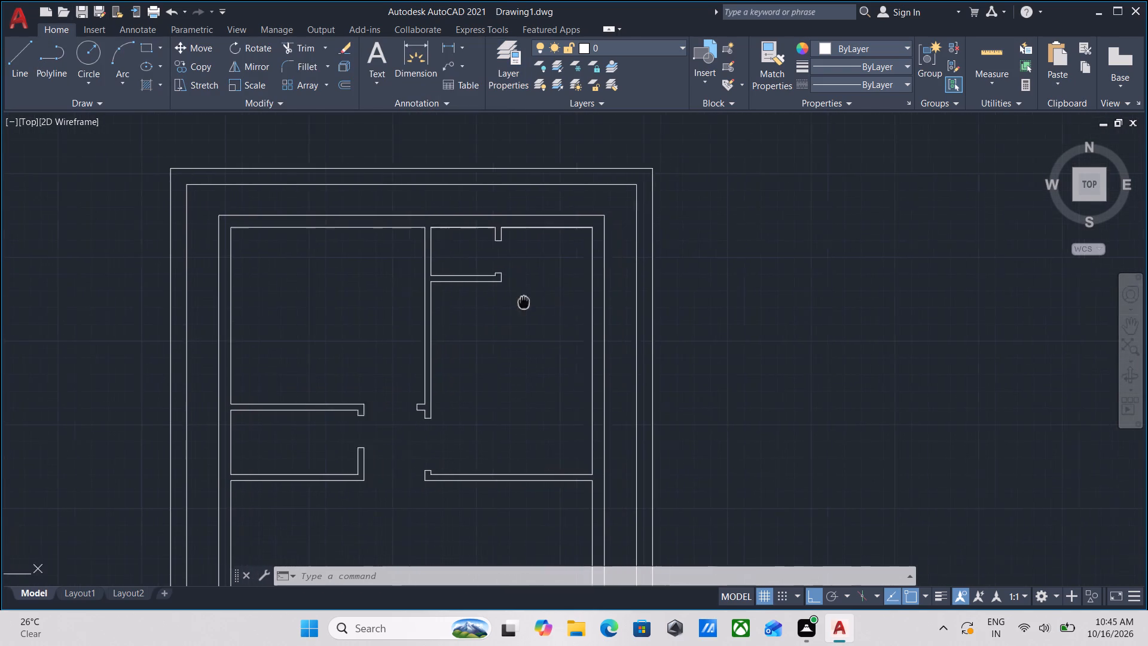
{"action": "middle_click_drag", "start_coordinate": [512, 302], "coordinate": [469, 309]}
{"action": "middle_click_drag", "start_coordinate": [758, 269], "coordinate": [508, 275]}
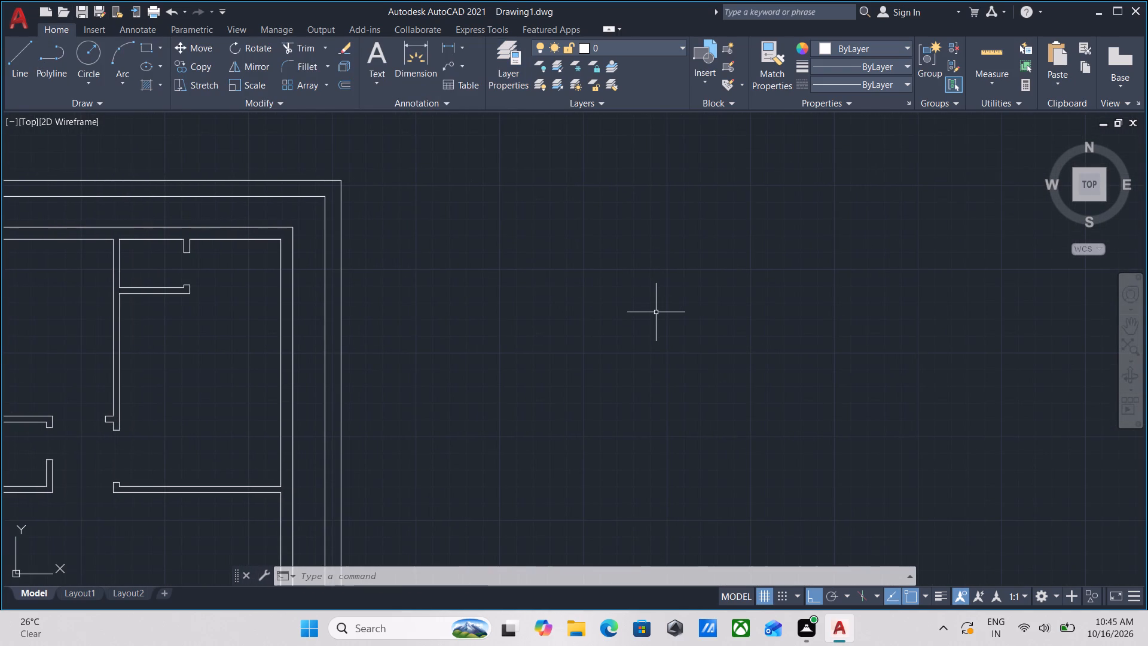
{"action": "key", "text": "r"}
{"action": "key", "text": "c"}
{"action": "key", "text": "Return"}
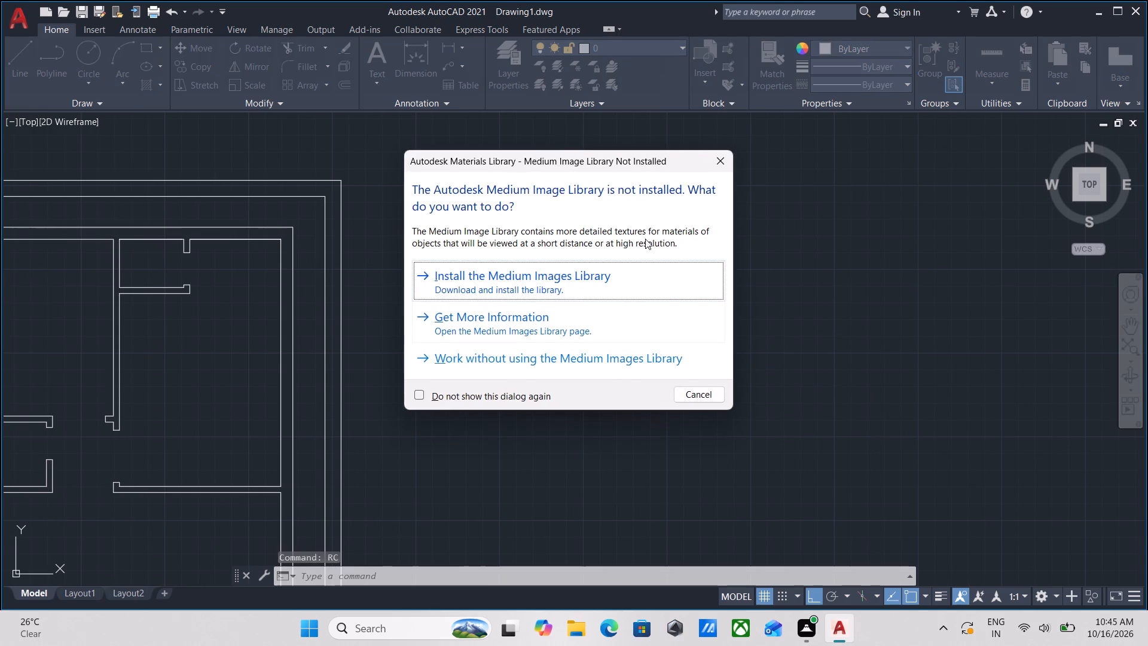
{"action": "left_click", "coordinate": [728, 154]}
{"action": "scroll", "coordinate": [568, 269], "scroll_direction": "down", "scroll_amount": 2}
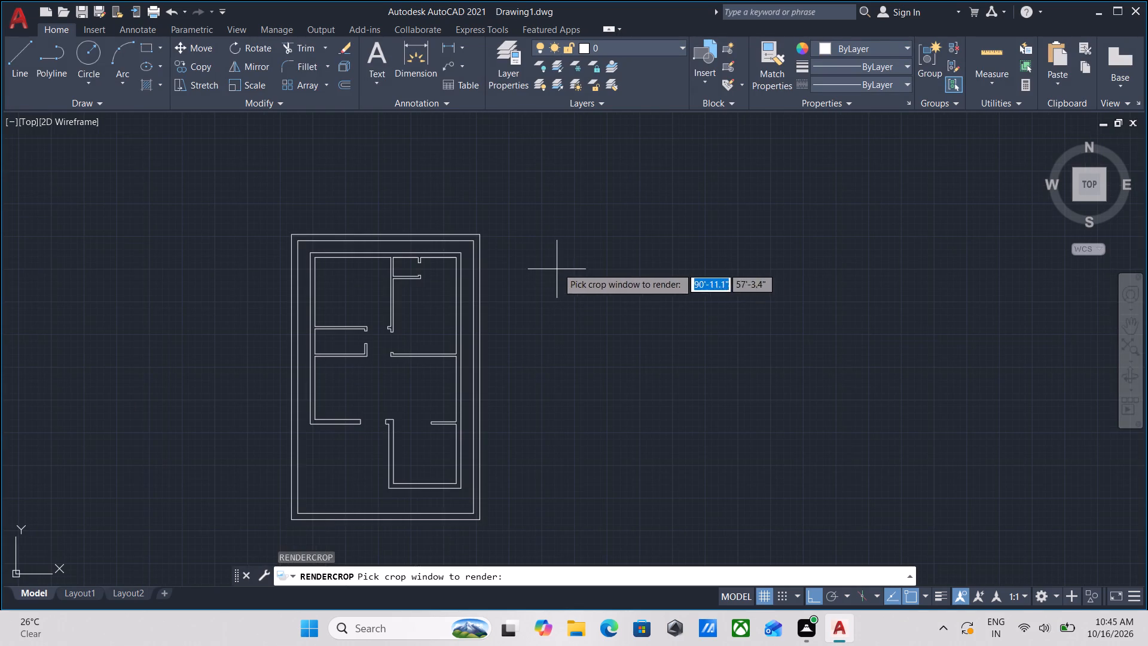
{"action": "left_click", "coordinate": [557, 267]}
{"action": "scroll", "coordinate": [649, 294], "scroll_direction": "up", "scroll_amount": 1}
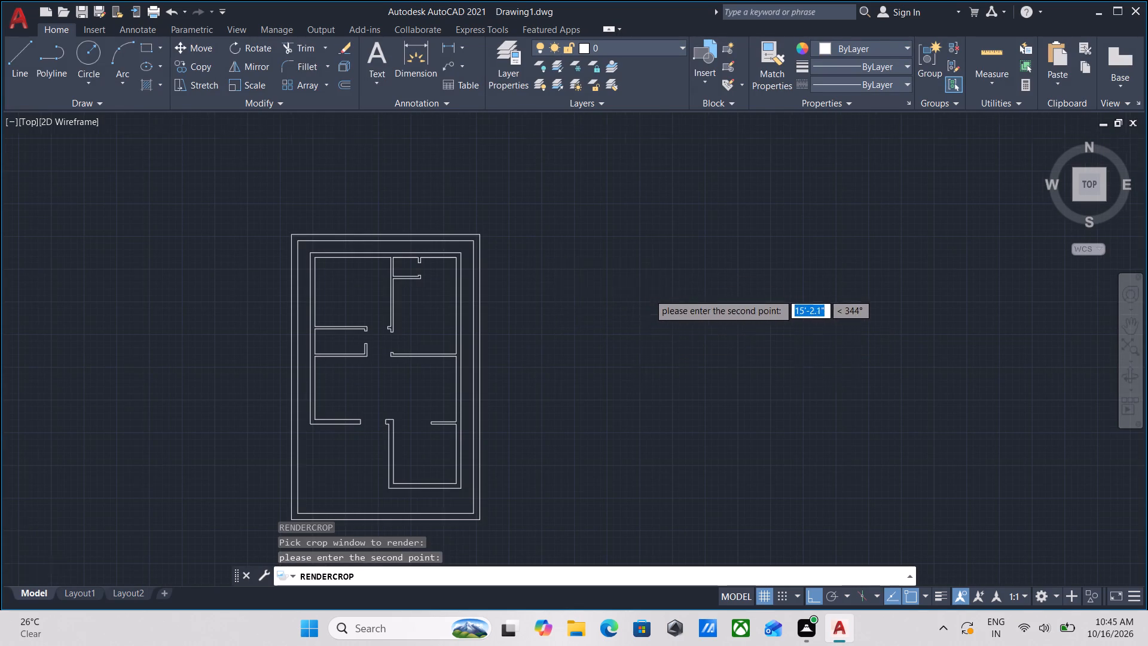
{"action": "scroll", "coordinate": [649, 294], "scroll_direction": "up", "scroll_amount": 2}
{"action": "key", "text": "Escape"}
Draw a 4' by 9" rectangle for the window in the empty space beside the floor plan.
{"action": "type", "text": "REC"}
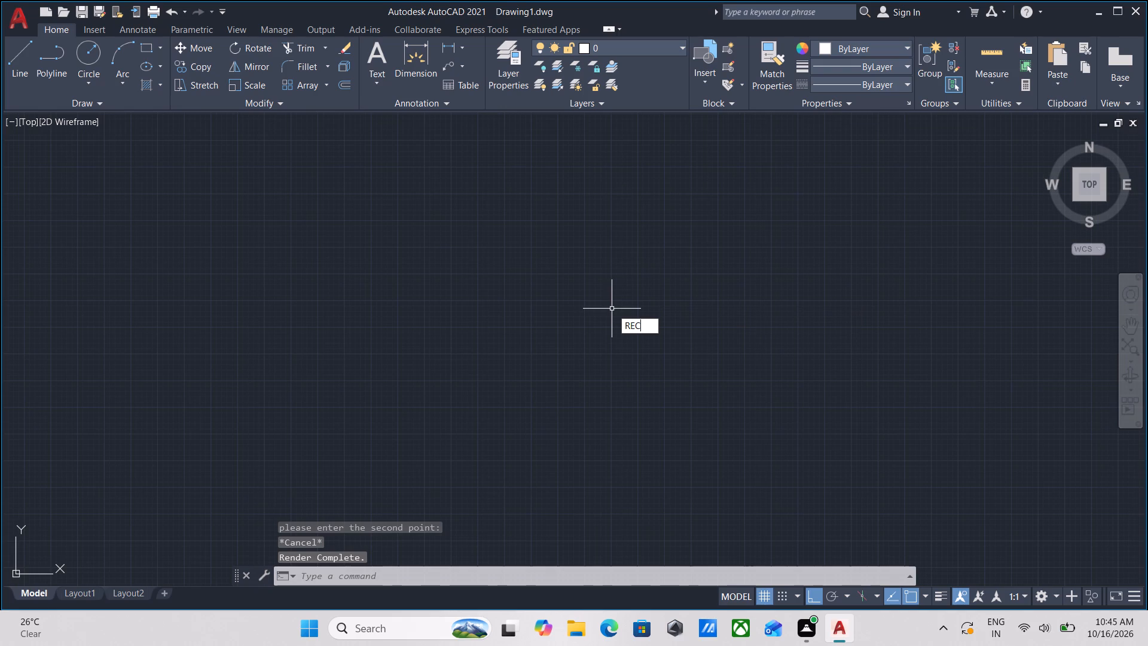
{"action": "key", "text": "Return"}
{"action": "middle_click_drag", "start_coordinate": [381, 287], "coordinate": [650, 280]}
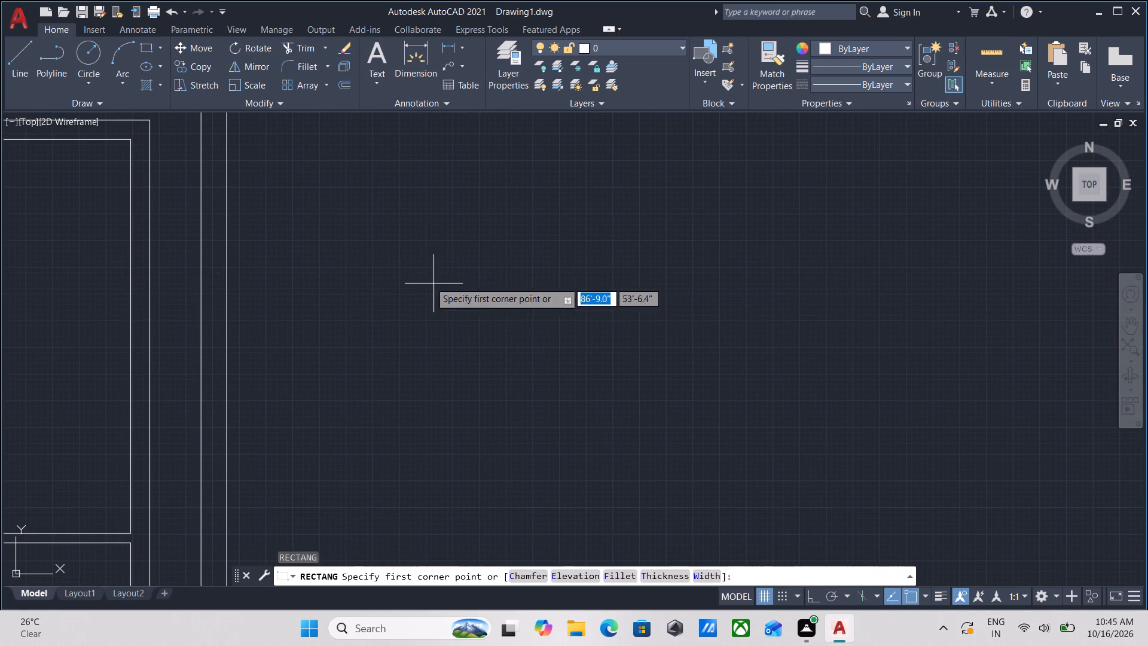
{"action": "left_click", "coordinate": [422, 245]}
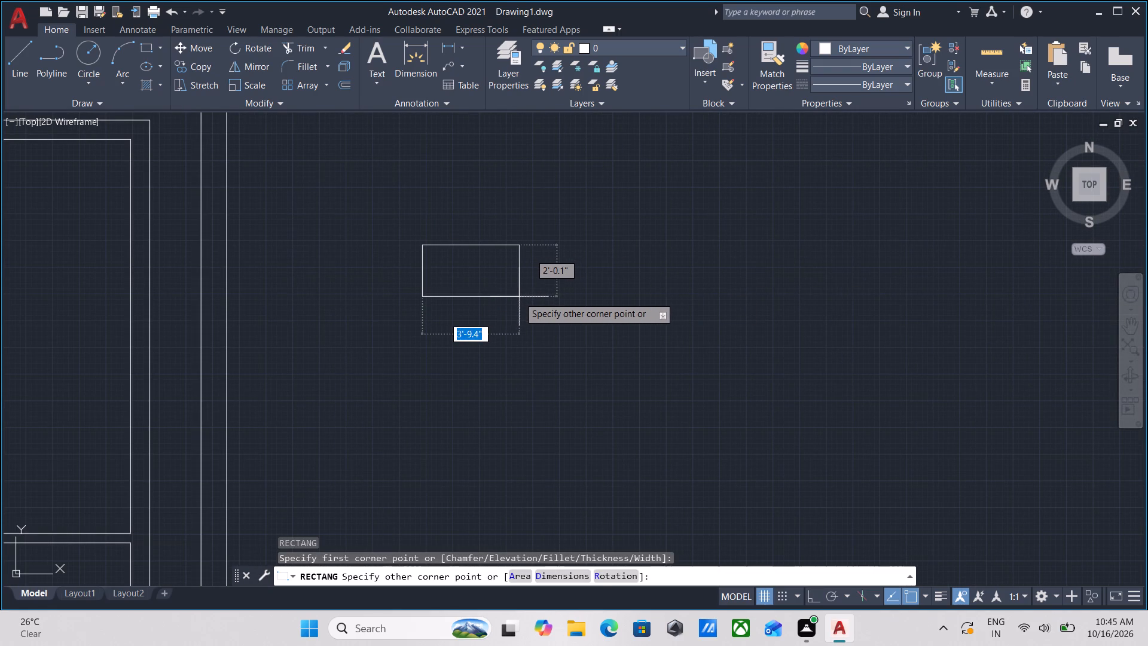
{"action": "type", "text": "4'"}
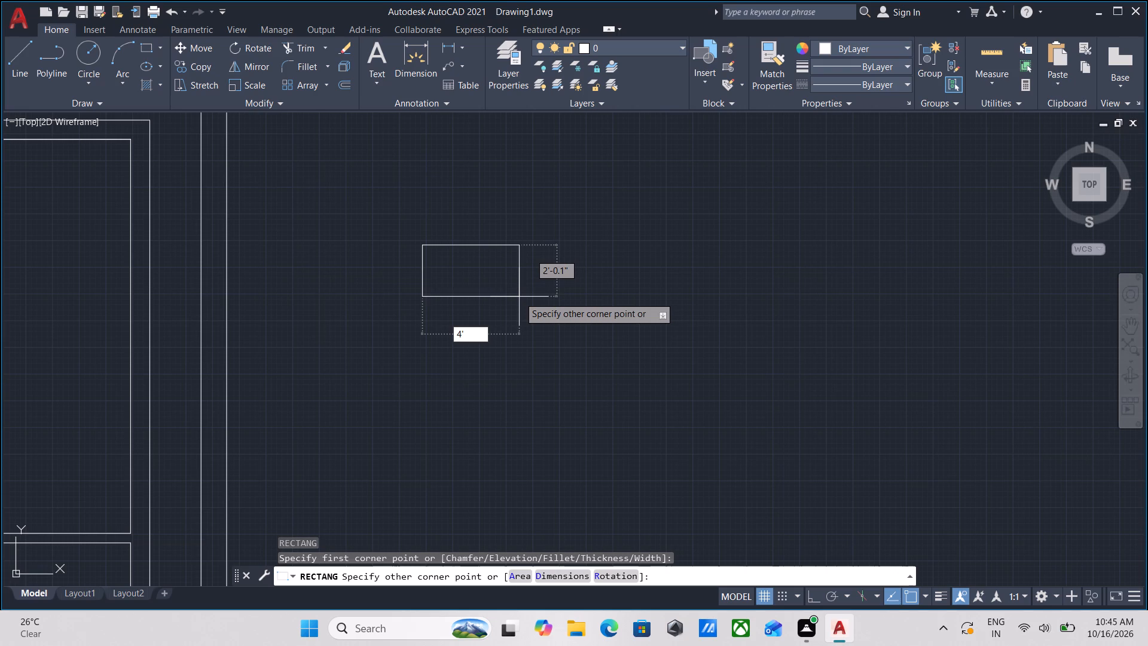
{"action": "key", "text": "Tab"}
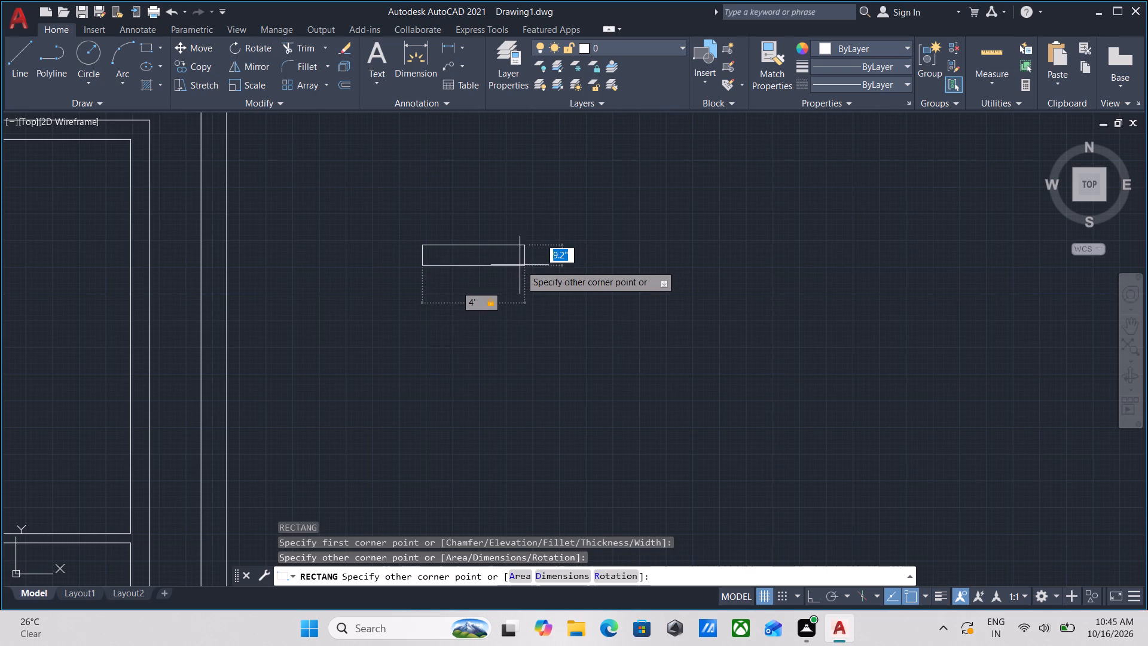
{"action": "scroll", "coordinate": [511, 275], "scroll_direction": "up", "scroll_amount": 1}
{"action": "key", "text": "9"}
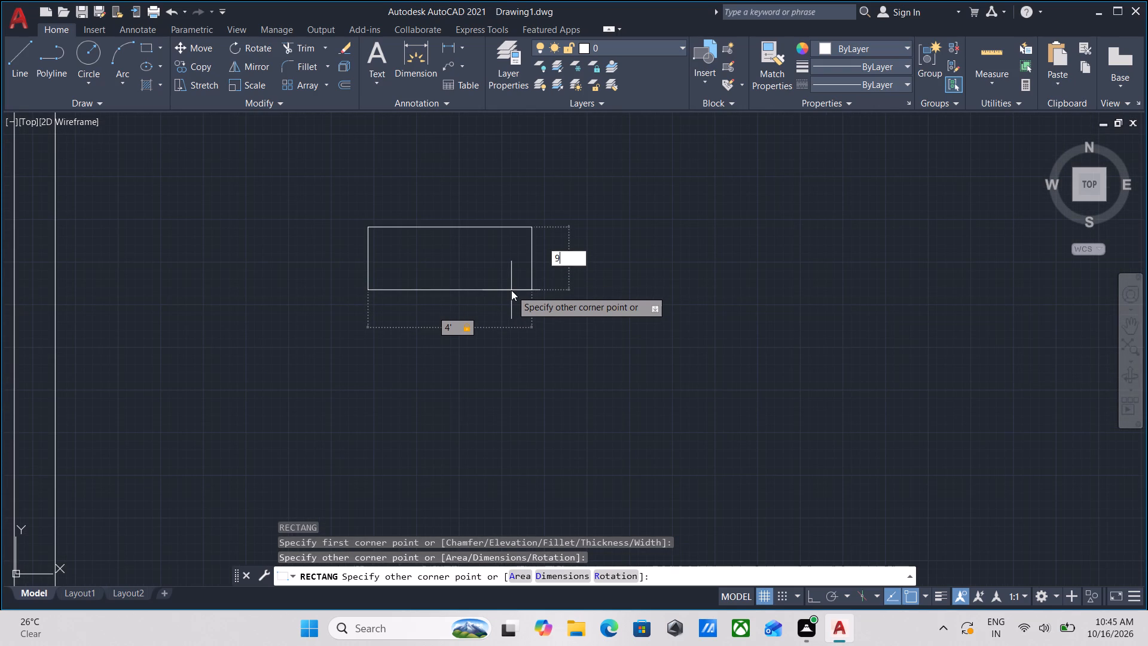
{"action": "key", "text": "shift+quotedbl"}
{"action": "key", "text": "Return"}
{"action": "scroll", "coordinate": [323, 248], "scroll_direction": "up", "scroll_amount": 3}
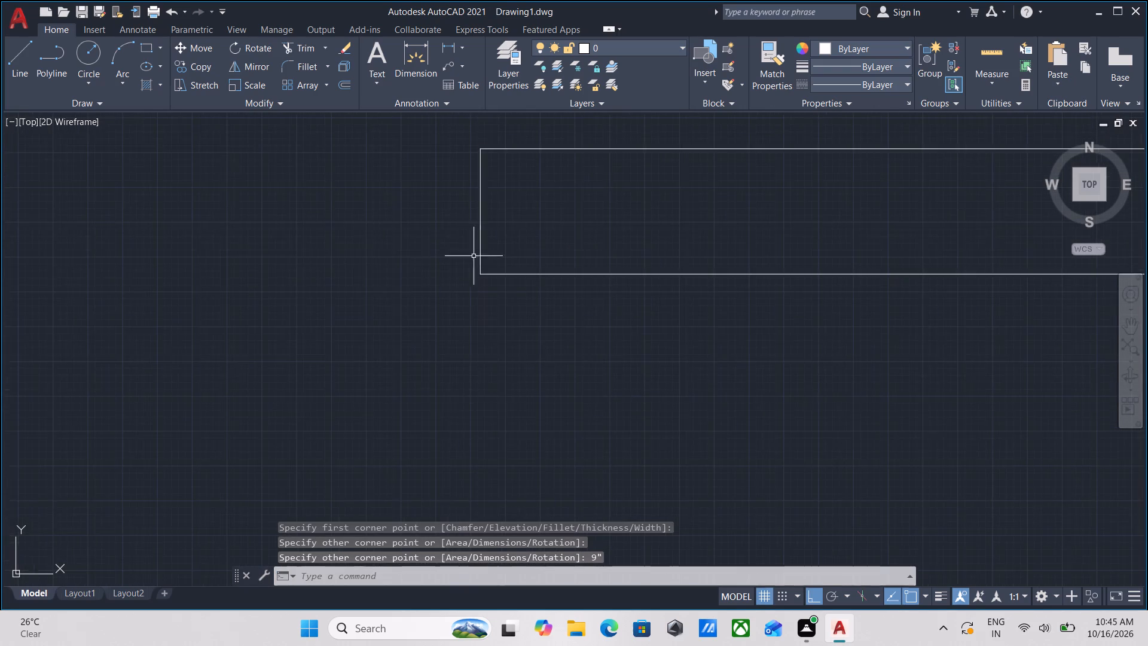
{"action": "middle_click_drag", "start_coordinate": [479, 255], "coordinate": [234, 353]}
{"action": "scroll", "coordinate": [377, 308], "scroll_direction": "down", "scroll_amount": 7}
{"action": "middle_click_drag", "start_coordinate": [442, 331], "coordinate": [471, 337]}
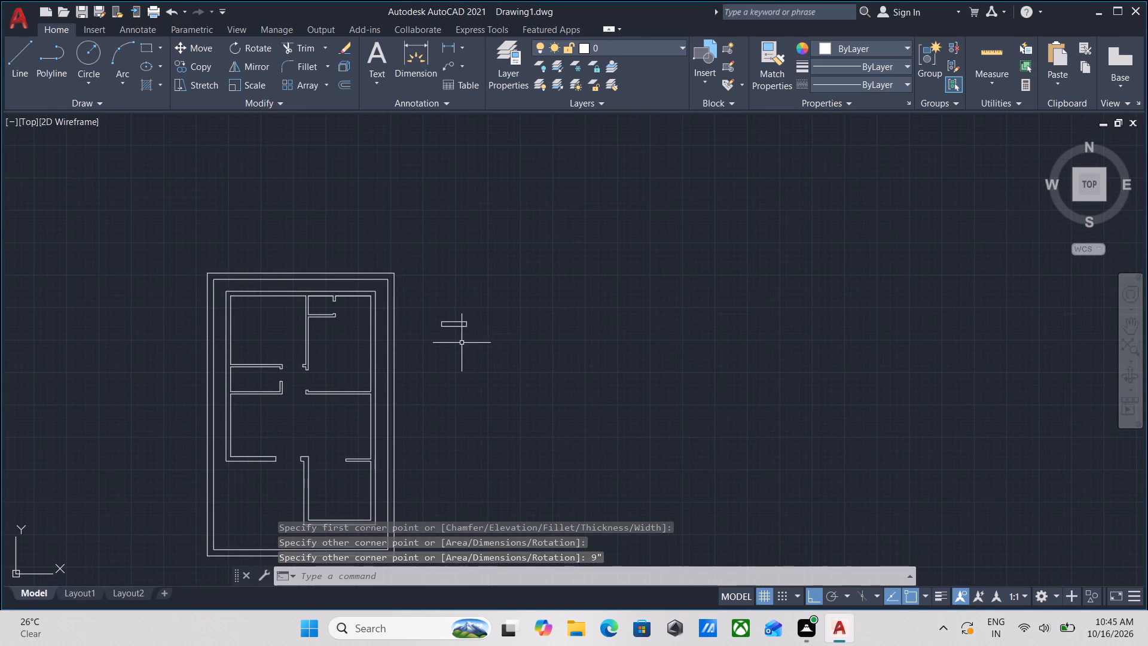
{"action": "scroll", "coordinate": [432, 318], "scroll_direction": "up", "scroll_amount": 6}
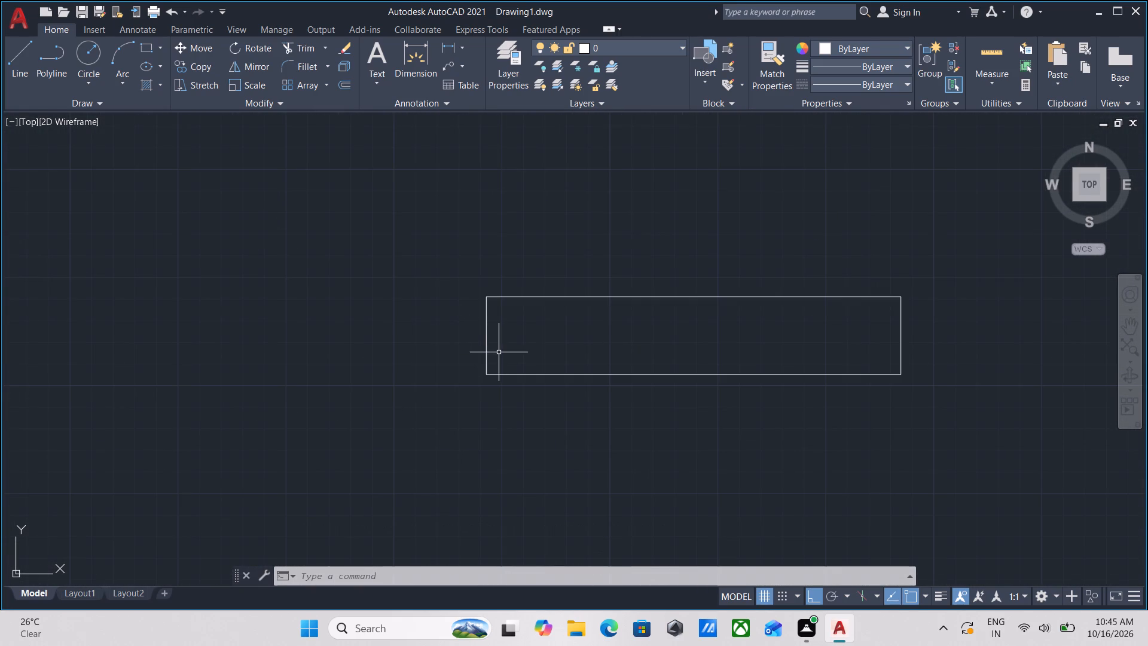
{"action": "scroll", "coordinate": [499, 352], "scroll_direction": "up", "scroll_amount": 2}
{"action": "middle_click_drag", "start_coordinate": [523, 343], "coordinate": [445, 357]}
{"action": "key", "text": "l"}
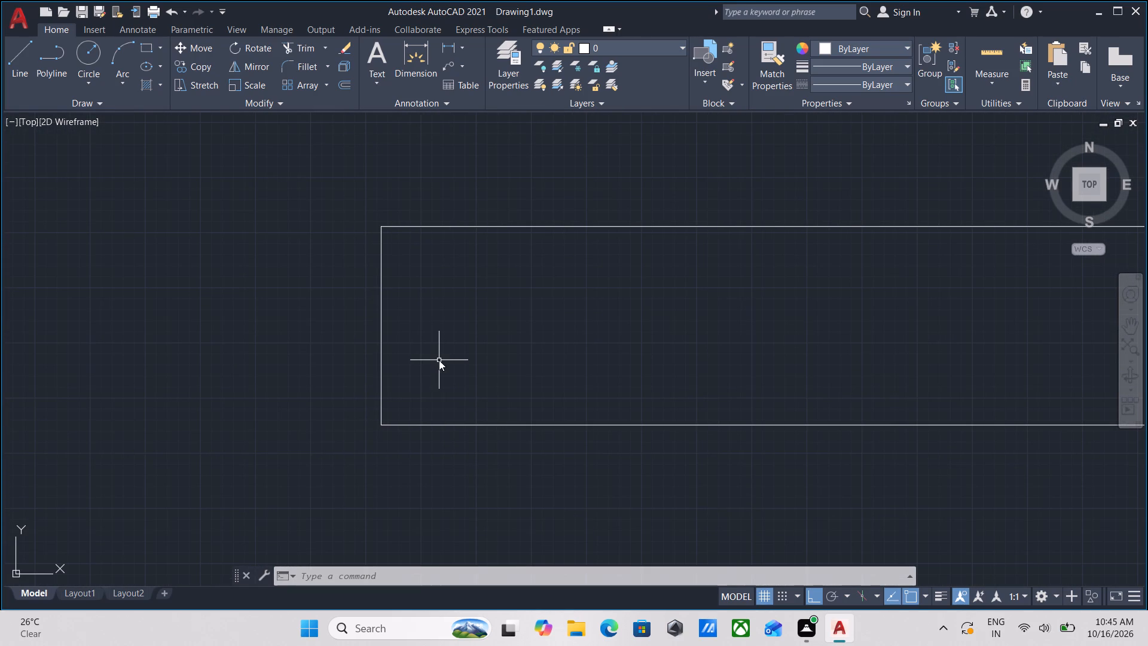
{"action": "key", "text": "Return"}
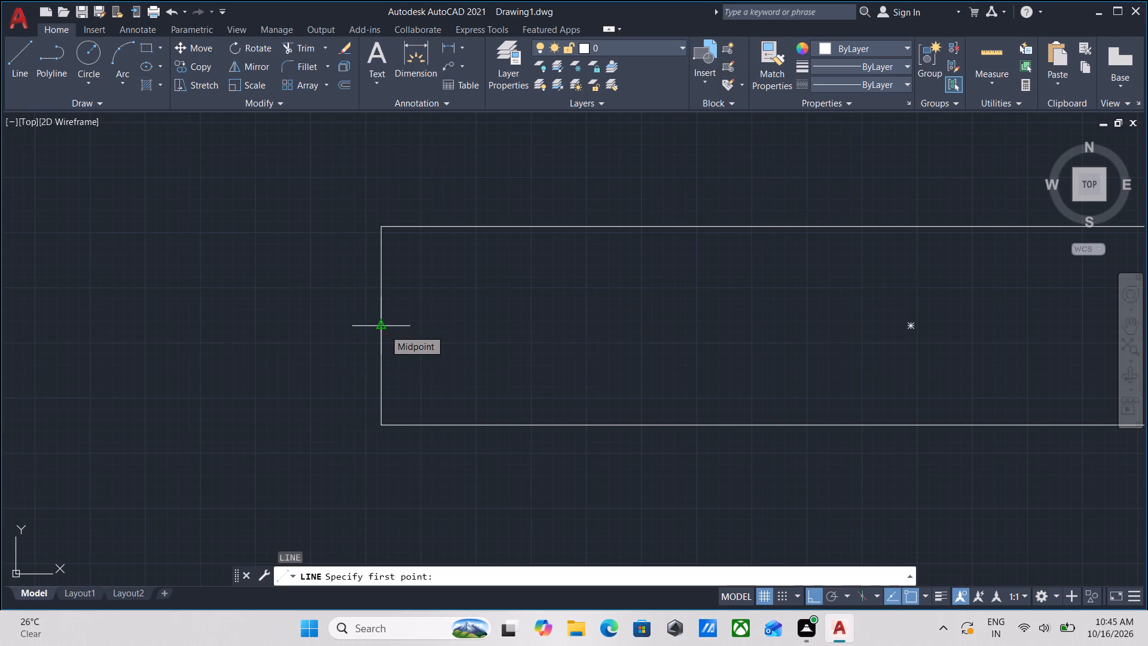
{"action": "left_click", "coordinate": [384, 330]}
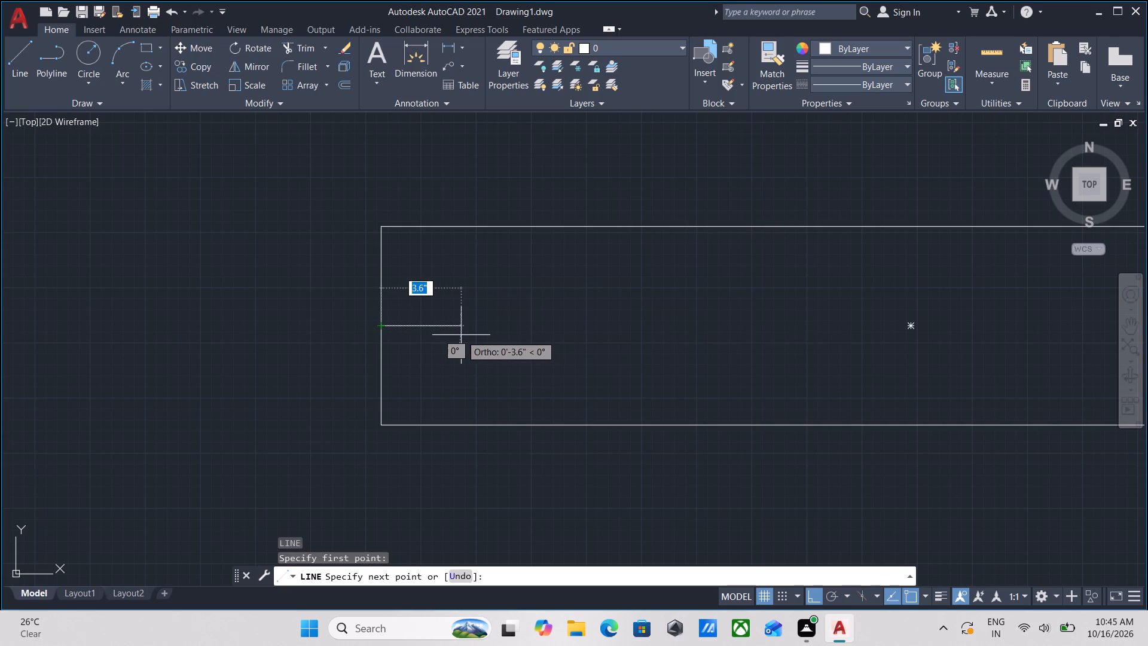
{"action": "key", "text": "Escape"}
Explode the 4' by 9" window rectangle into separate lines.
{"action": "scroll", "coordinate": [460, 335], "scroll_direction": "down", "scroll_amount": 3}
{"action": "left_click_drag", "start_coordinate": [536, 397], "coordinate": [529, 383]}
{"action": "left_click", "coordinate": [512, 351]}
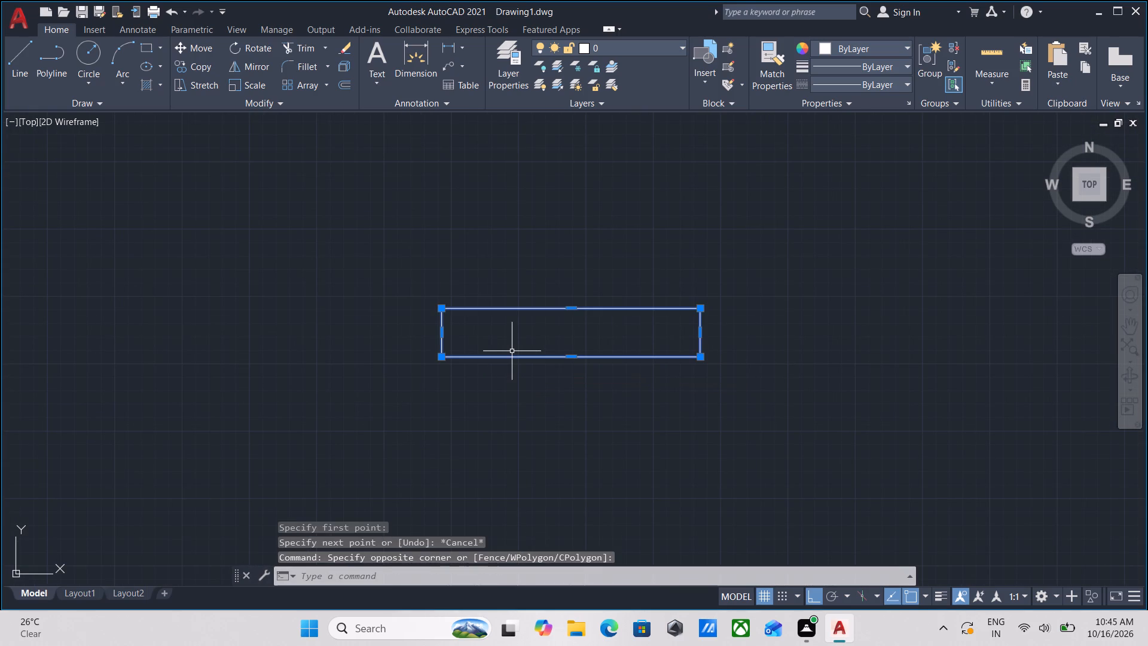
{"action": "key", "text": "x"}
{"action": "key", "text": "Return"}
Offset the window rectangle's left short edge 2" inward.
{"action": "scroll", "coordinate": [504, 354], "scroll_direction": "up", "scroll_amount": 2}
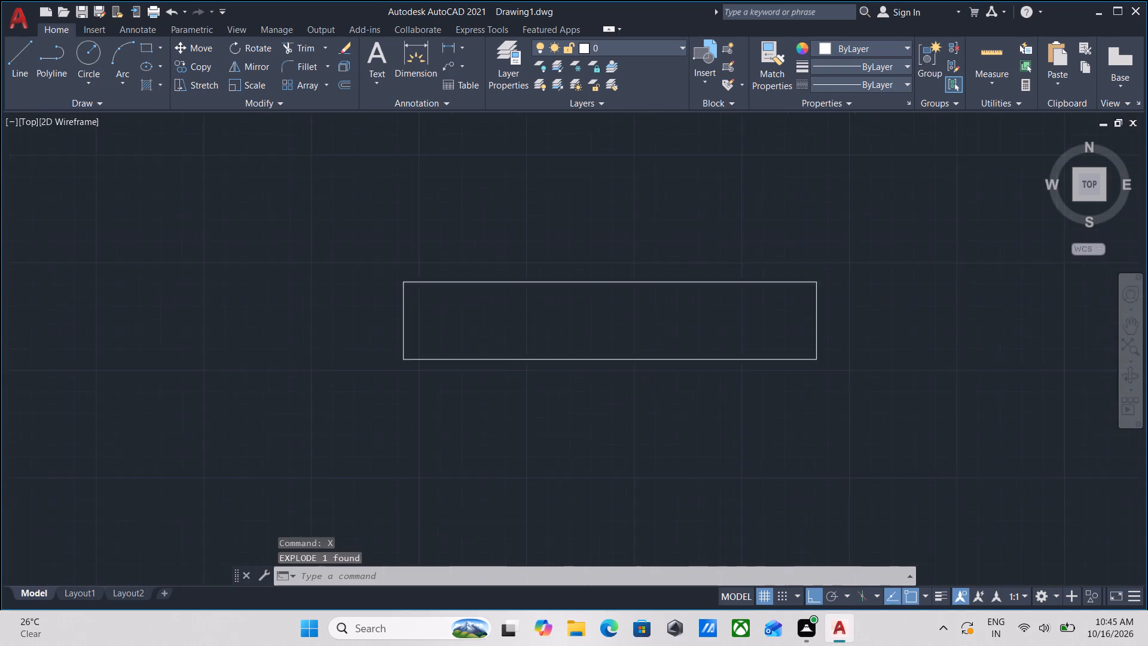
{"action": "scroll", "coordinate": [497, 350], "scroll_direction": "up", "scroll_amount": 1}
{"action": "middle_click_drag", "start_coordinate": [275, 272], "coordinate": [383, 319]}
{"action": "left_click_drag", "start_coordinate": [379, 323], "coordinate": [371, 318]}
{"action": "left_click", "coordinate": [302, 279]}
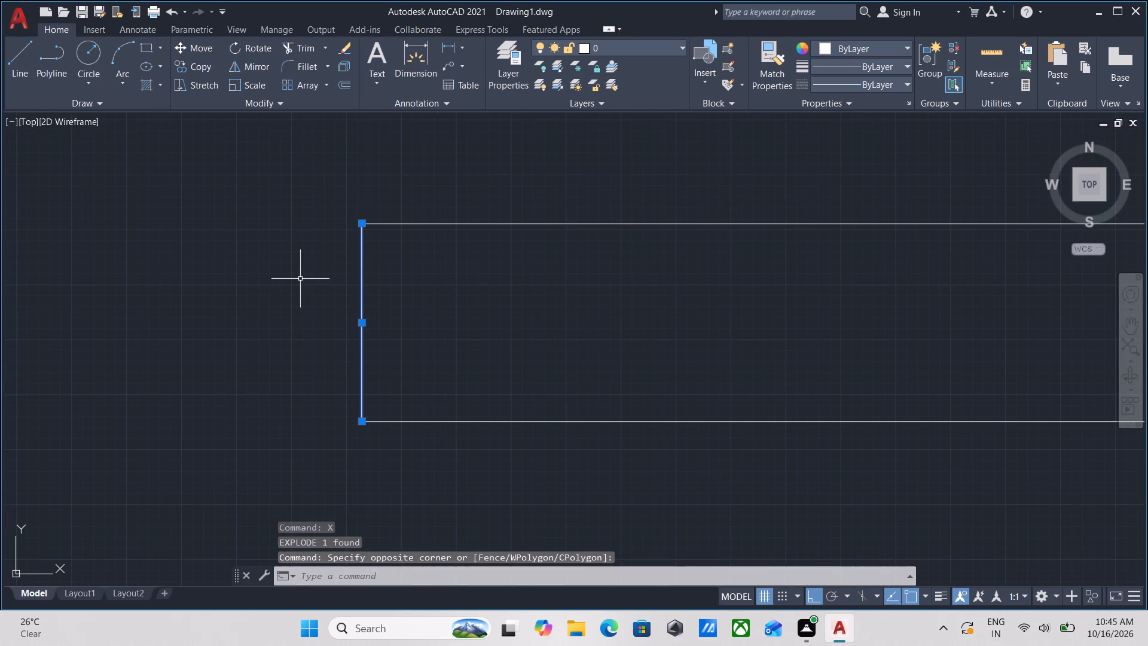
{"action": "key", "text": "o"}
{"action": "key", "text": "Return"}
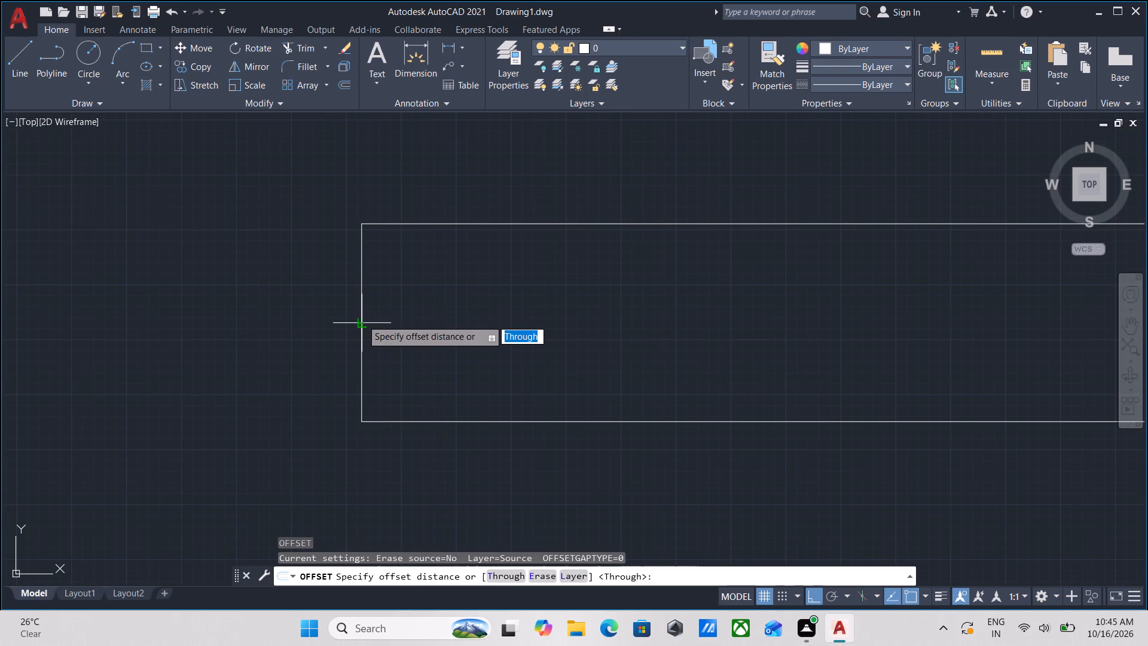
{"action": "left_click", "coordinate": [362, 319]}
{"action": "left_click", "coordinate": [436, 317]}
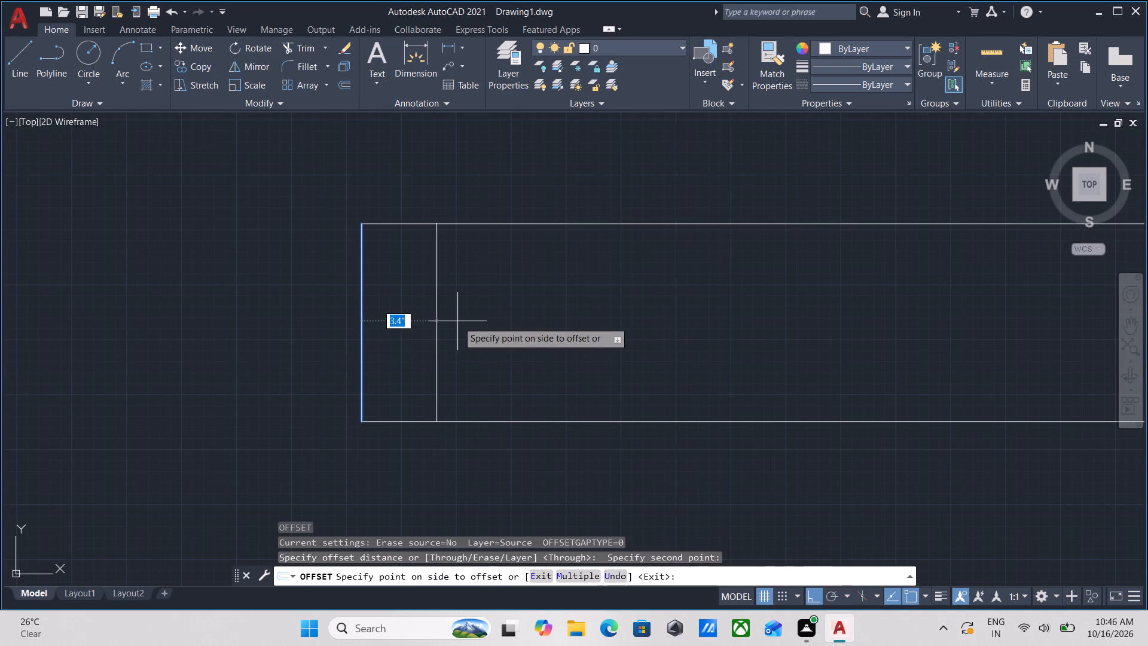
{"action": "key", "text": "2"}
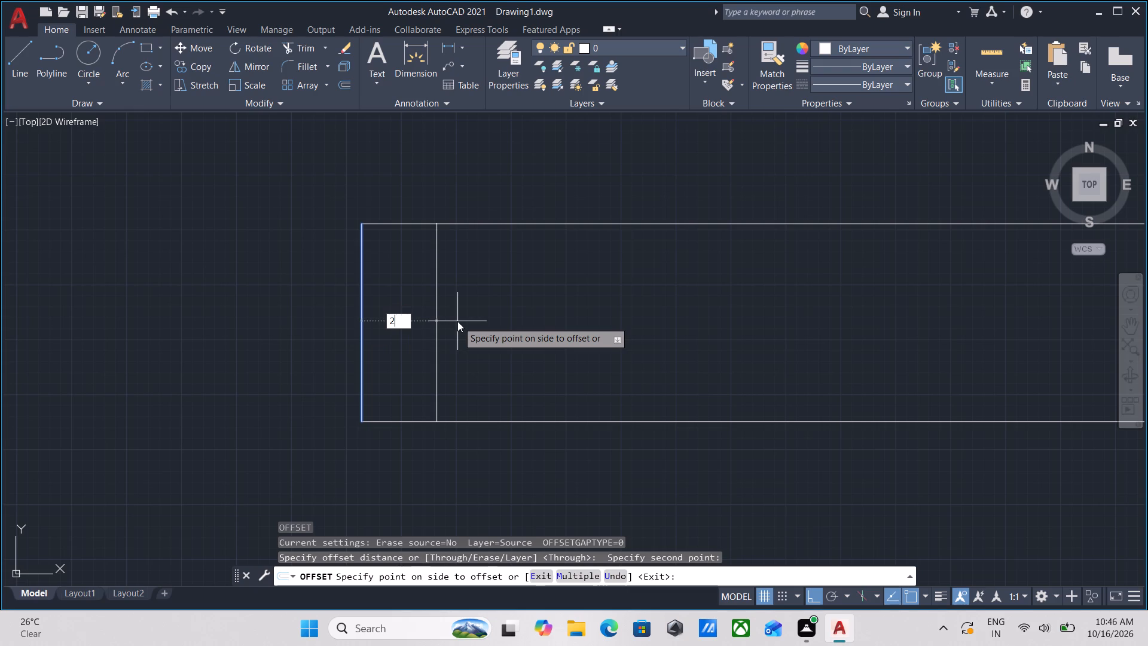
{"action": "key", "text": "shift+quotedbl"}
{"action": "key", "text": "Return"}
Offset the window rectangle's right short edge 2" inward.
{"action": "scroll", "coordinate": [462, 319], "scroll_direction": "down", "scroll_amount": 2}
{"action": "middle_click_drag", "start_coordinate": [473, 308], "coordinate": [255, 328]}
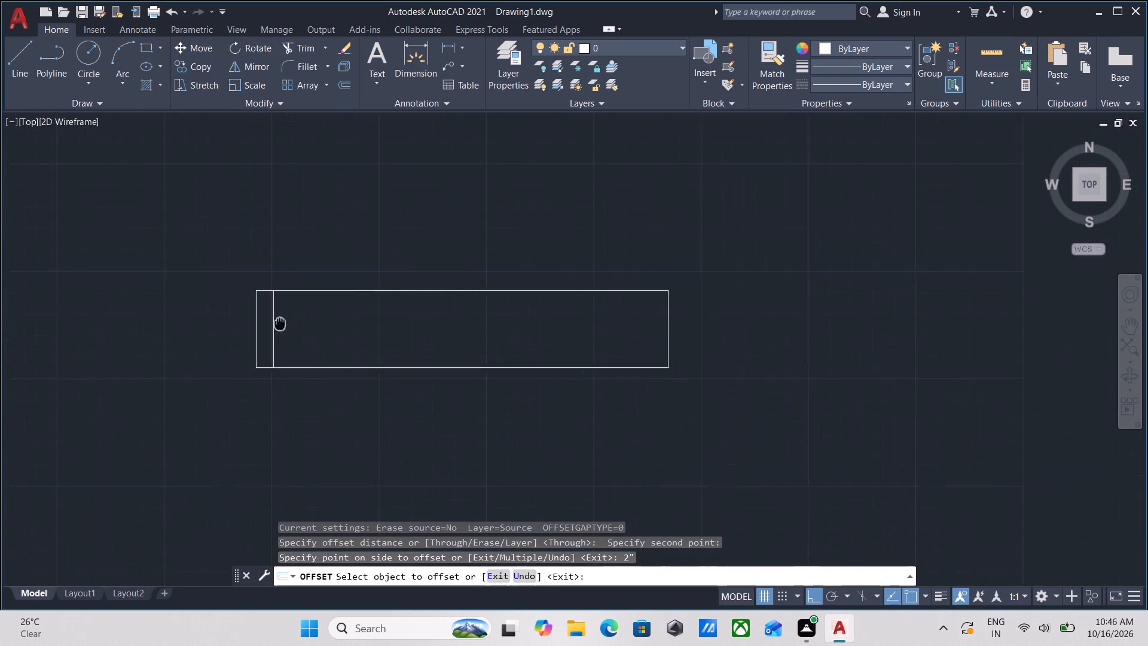
{"action": "middle_click_drag", "start_coordinate": [255, 328], "coordinate": [246, 329]}
{"action": "left_click", "coordinate": [615, 348]}
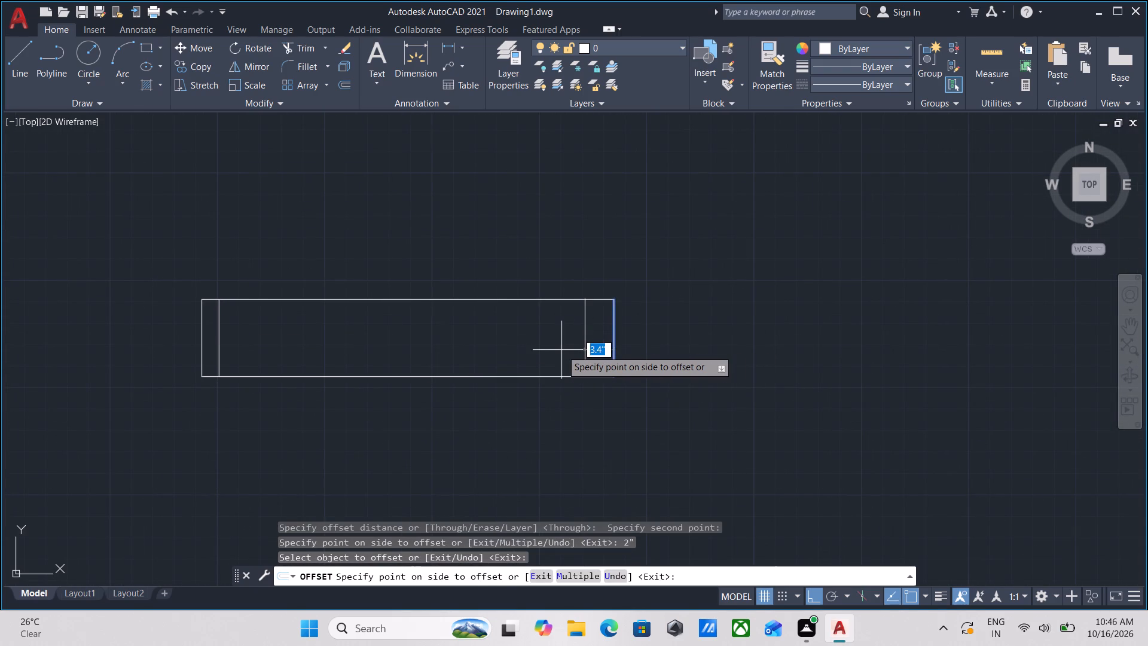
{"action": "key", "text": "2"}
{"action": "key", "text": "shift+quotedbl"}
{"action": "key", "text": "Return"}
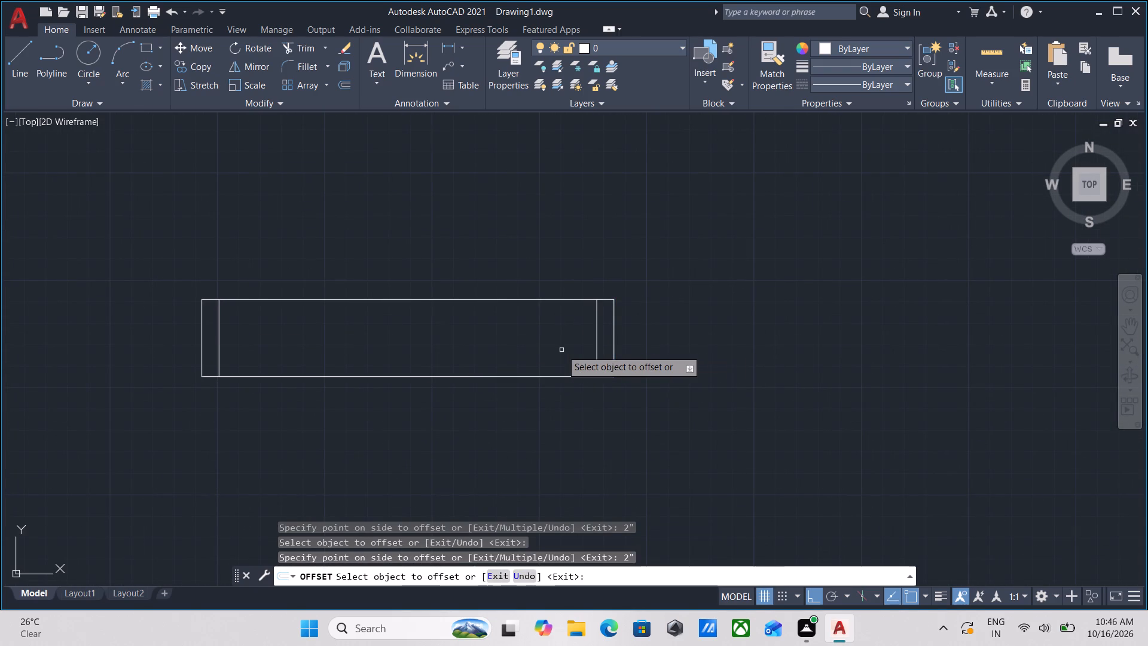
{"action": "key", "text": "Escape"}
Draw a horizontal centre line between the midpoints of the window's two inner frame lines.
{"action": "scroll", "coordinate": [383, 334], "scroll_direction": "up", "scroll_amount": 1}
{"action": "middle_click_drag", "start_coordinate": [384, 348], "coordinate": [468, 368]}
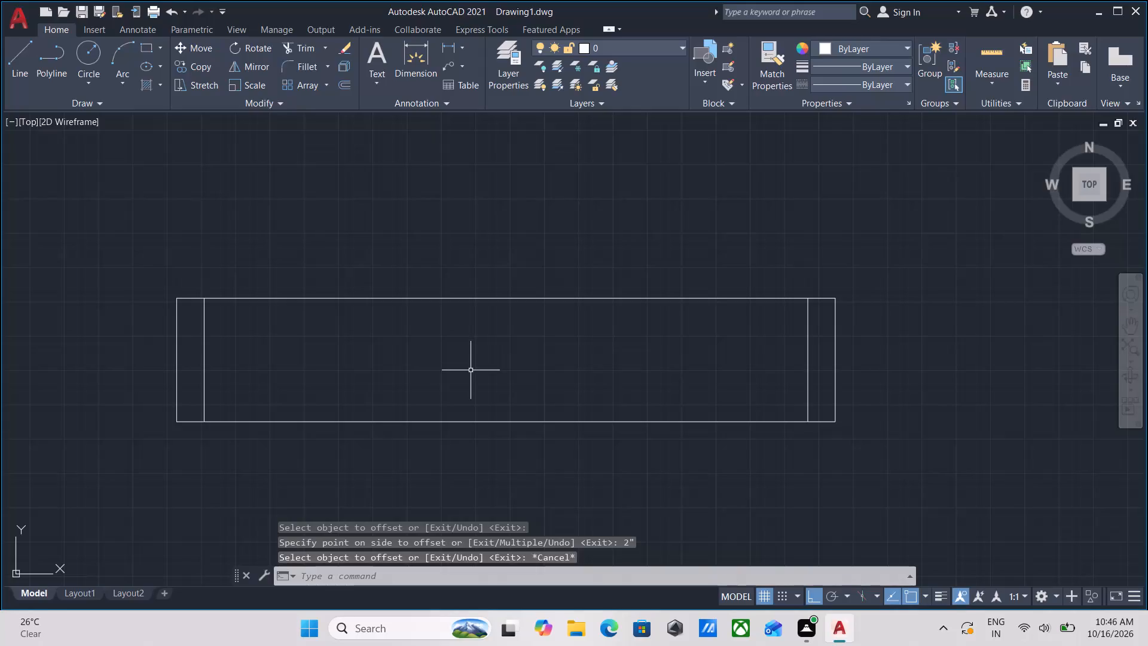
{"action": "middle_click_drag", "start_coordinate": [233, 352], "coordinate": [310, 383]}
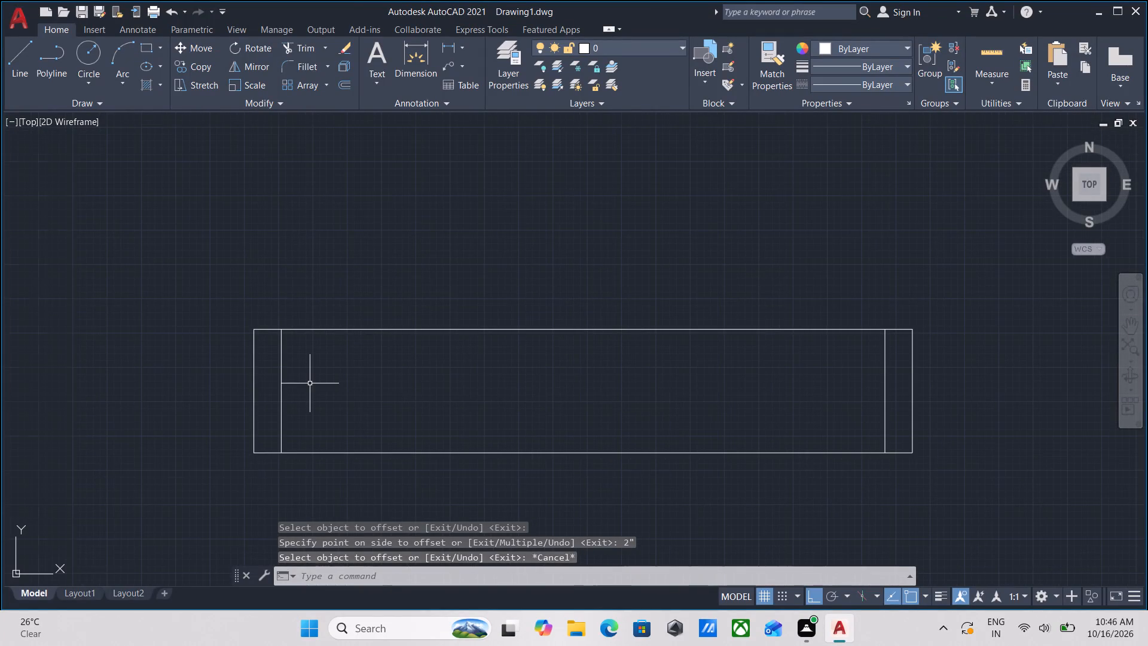
{"action": "key", "text": "l"}
{"action": "key", "text": "Return"}
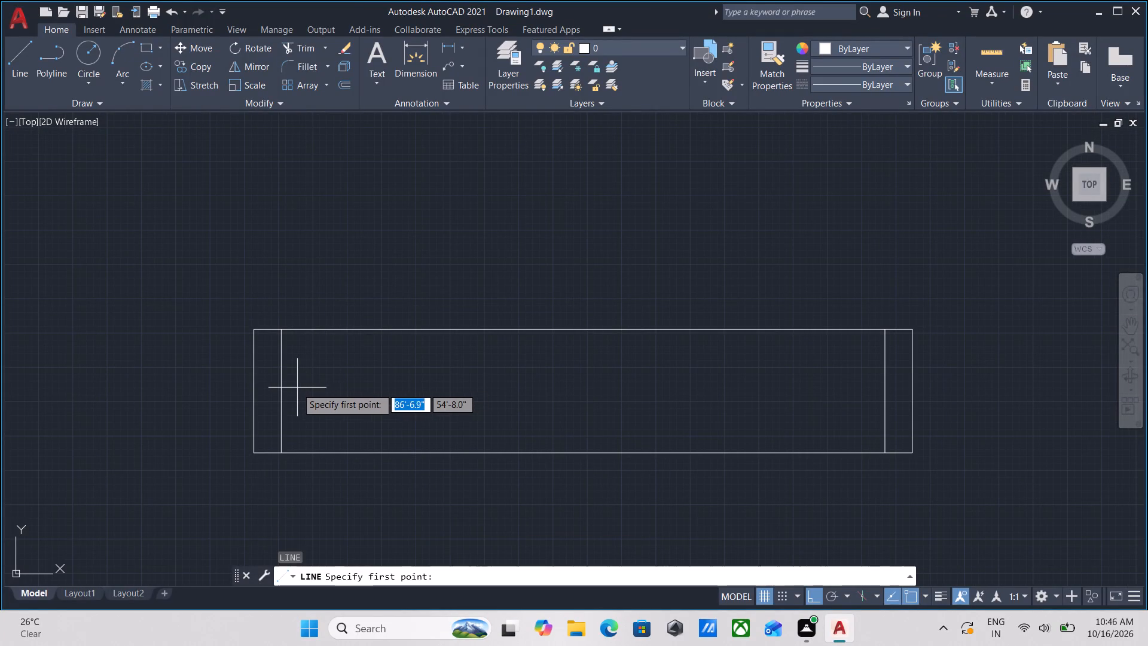
{"action": "left_click", "coordinate": [283, 394]}
{"action": "middle_click_drag", "start_coordinate": [747, 394], "coordinate": [582, 393]}
{"action": "left_click", "coordinate": [719, 389]}
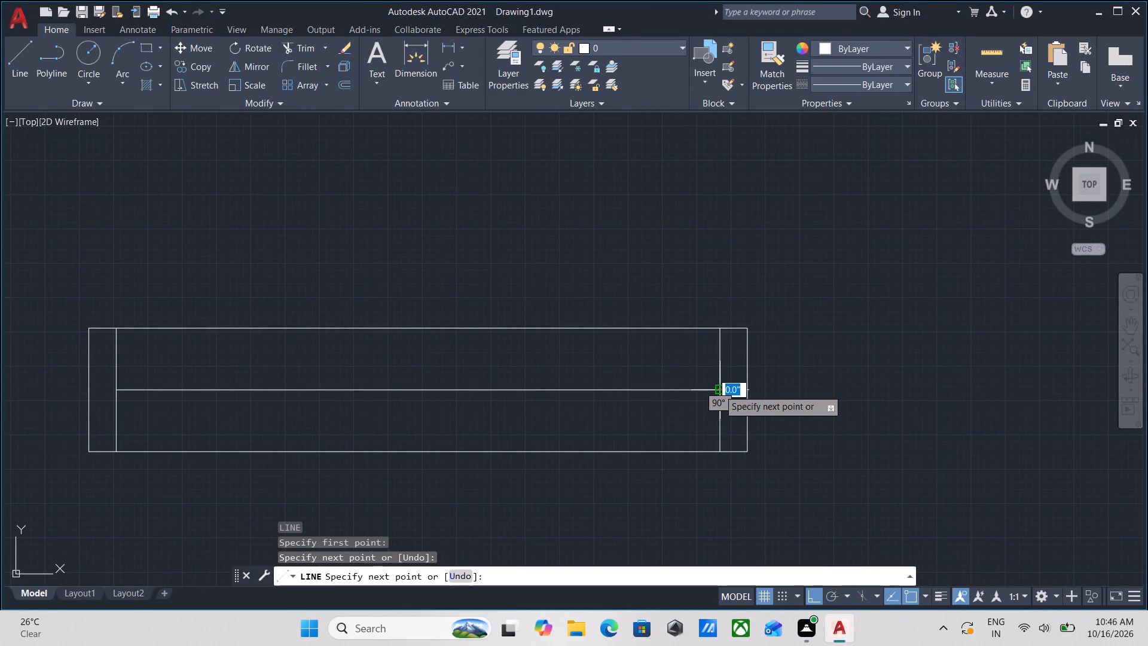
{"action": "key", "text": "Escape"}
Offset the window's horizontal centre line 0.5" upward.
{"action": "left_click", "coordinate": [482, 407]}
{"action": "left_click", "coordinate": [450, 354]}
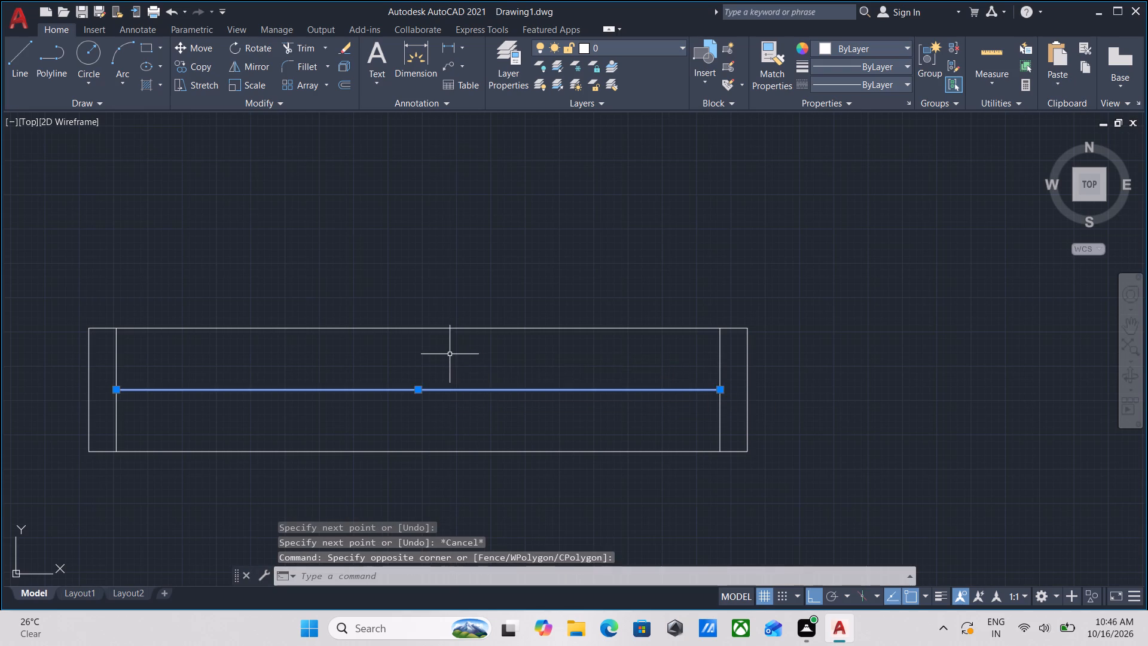
{"action": "middle_click_drag", "start_coordinate": [450, 354], "coordinate": [525, 386]}
{"action": "key", "text": "o"}
{"action": "key", "text": "Return"}
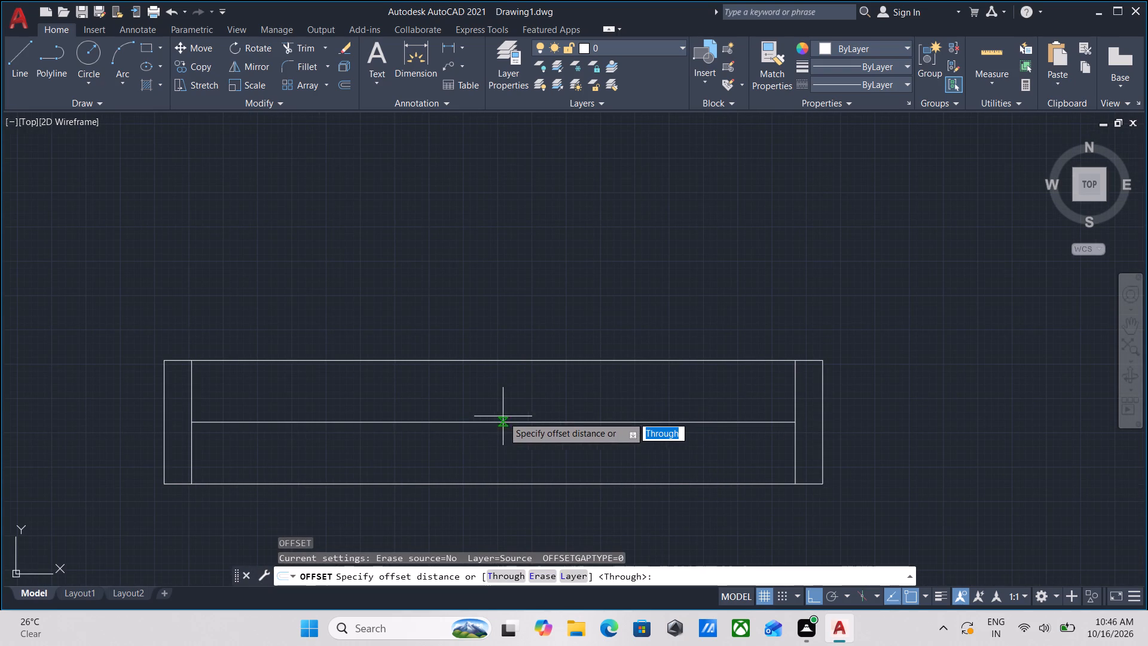
{"action": "left_click", "coordinate": [495, 419]}
{"action": "left_click", "coordinate": [495, 407]}
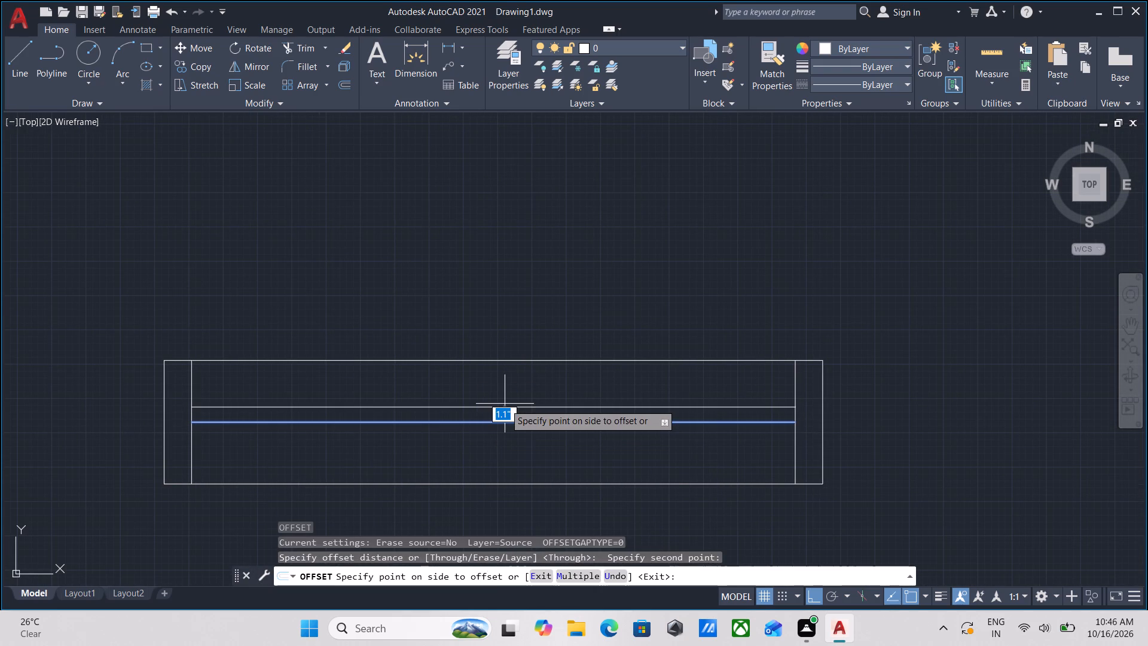
{"action": "type", "text": "0.5"}
{"action": "key", "text": "Return"}
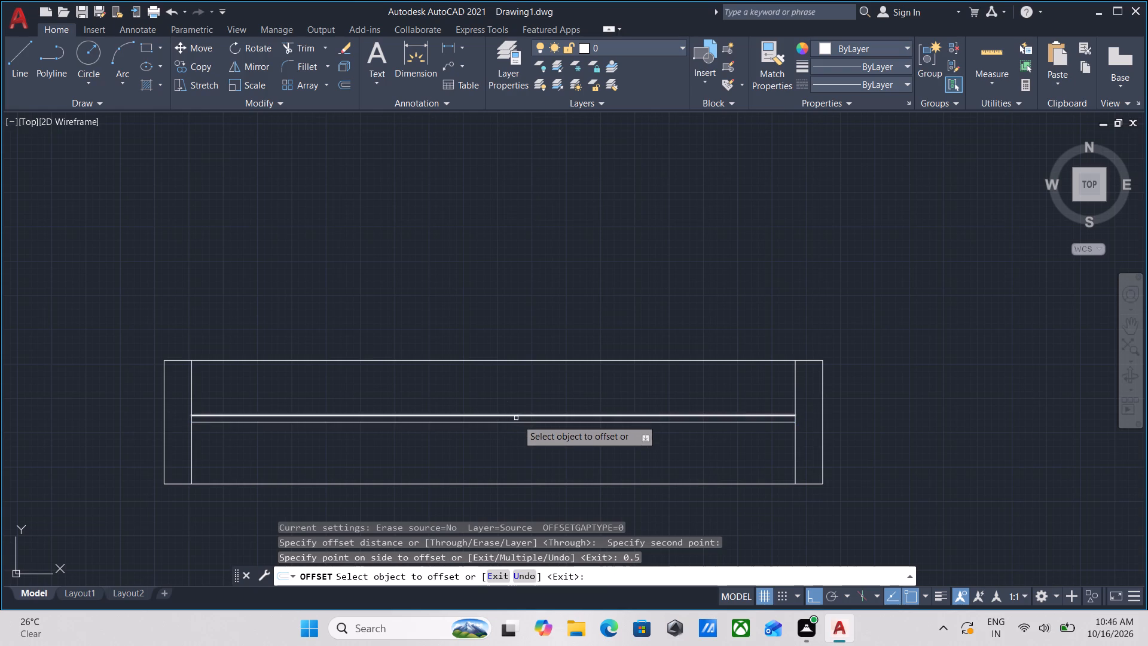
Offset the window's horizontal centre line 0.5" downward.
{"action": "scroll", "coordinate": [522, 423], "scroll_direction": "up", "scroll_amount": 2}
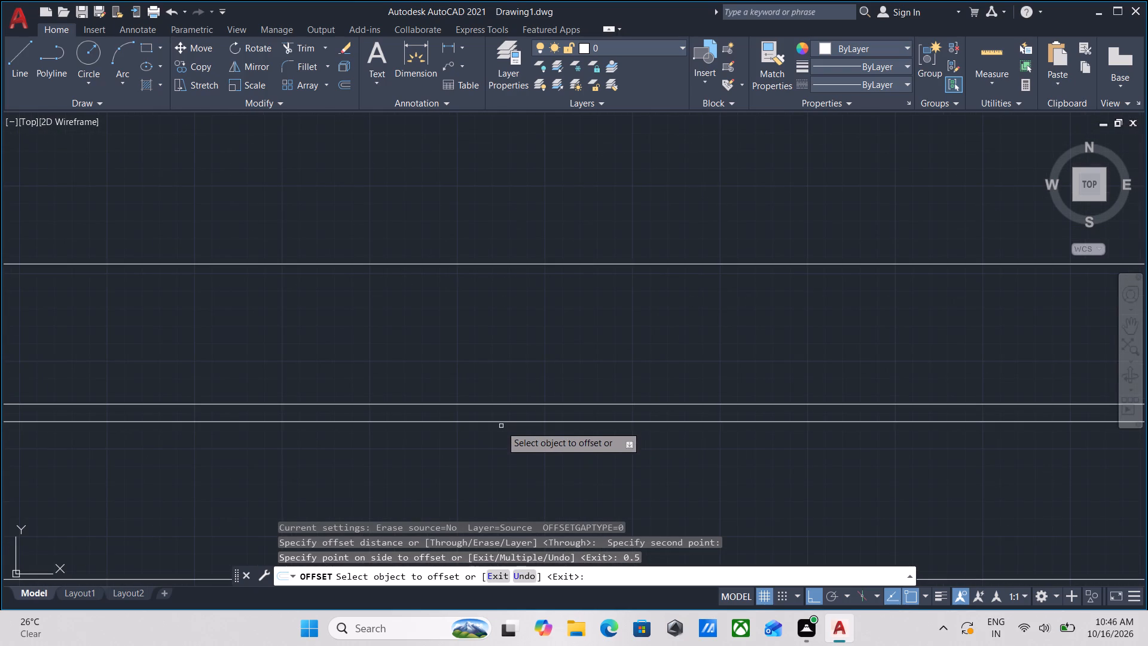
{"action": "left_click", "coordinate": [504, 422]}
{"action": "middle_click_drag", "start_coordinate": [505, 461], "coordinate": [532, 382]}
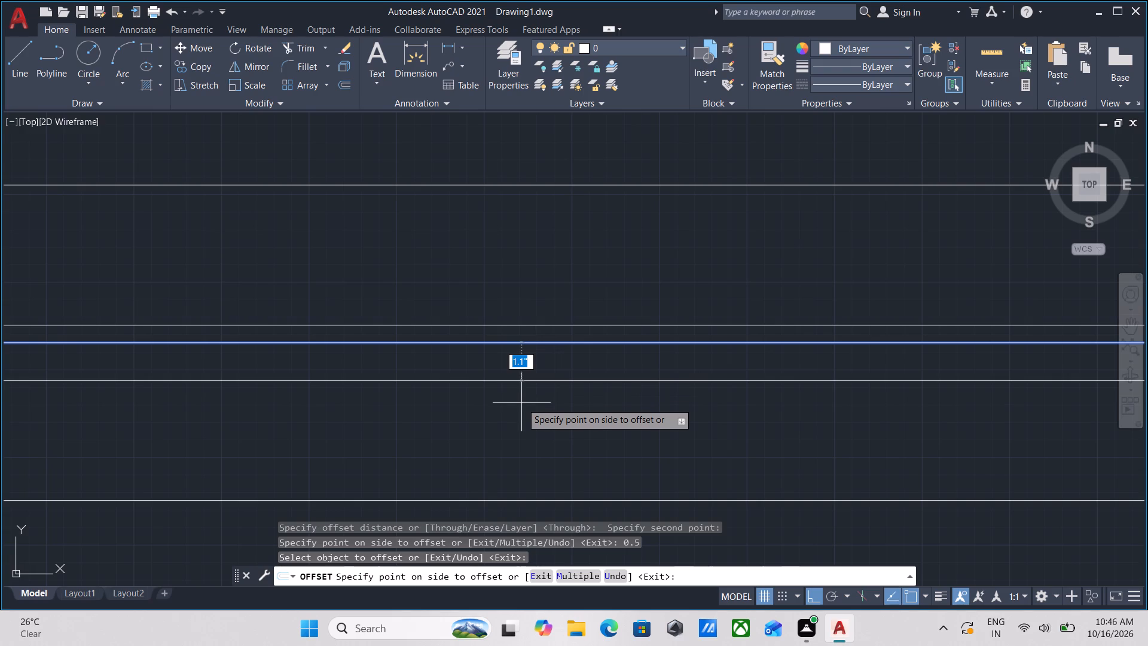
{"action": "type", "text": "0."}
{"action": "key", "text": "5"}
{"action": "key", "text": "Return"}
{"action": "scroll", "coordinate": [558, 372], "scroll_direction": "down", "scroll_amount": 3}
{"action": "key", "text": "Escape"}
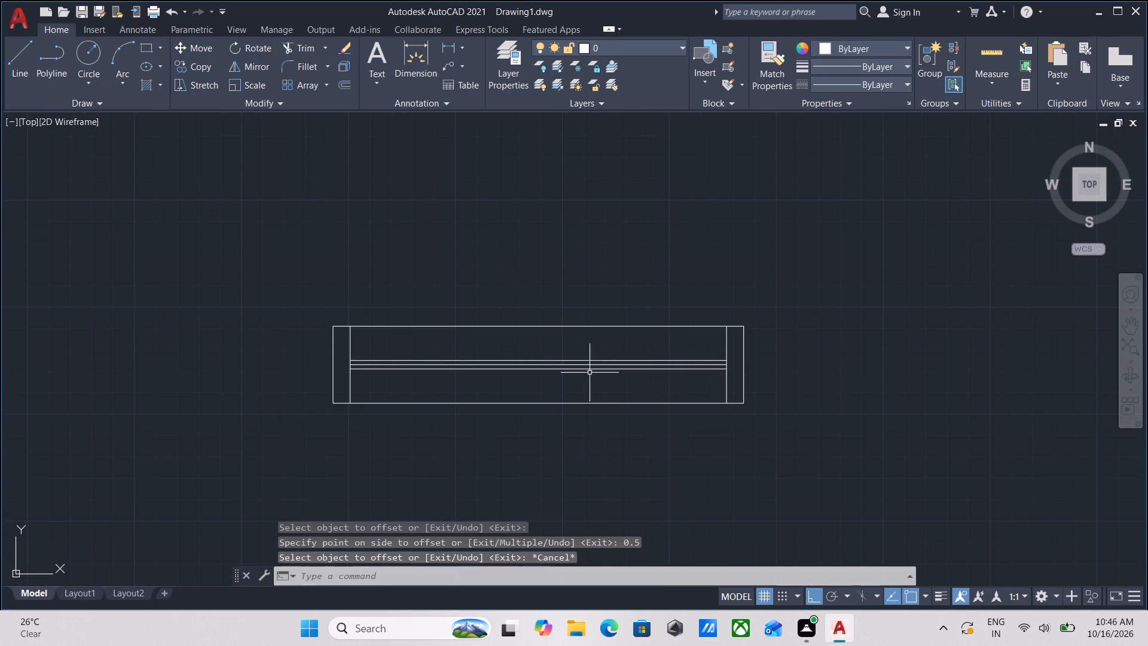
Erase the original centre line from between the two offset glass lines of the window.
{"action": "scroll", "coordinate": [392, 396], "scroll_direction": "up", "scroll_amount": 1}
{"action": "middle_click_drag", "start_coordinate": [365, 379], "coordinate": [380, 413]}
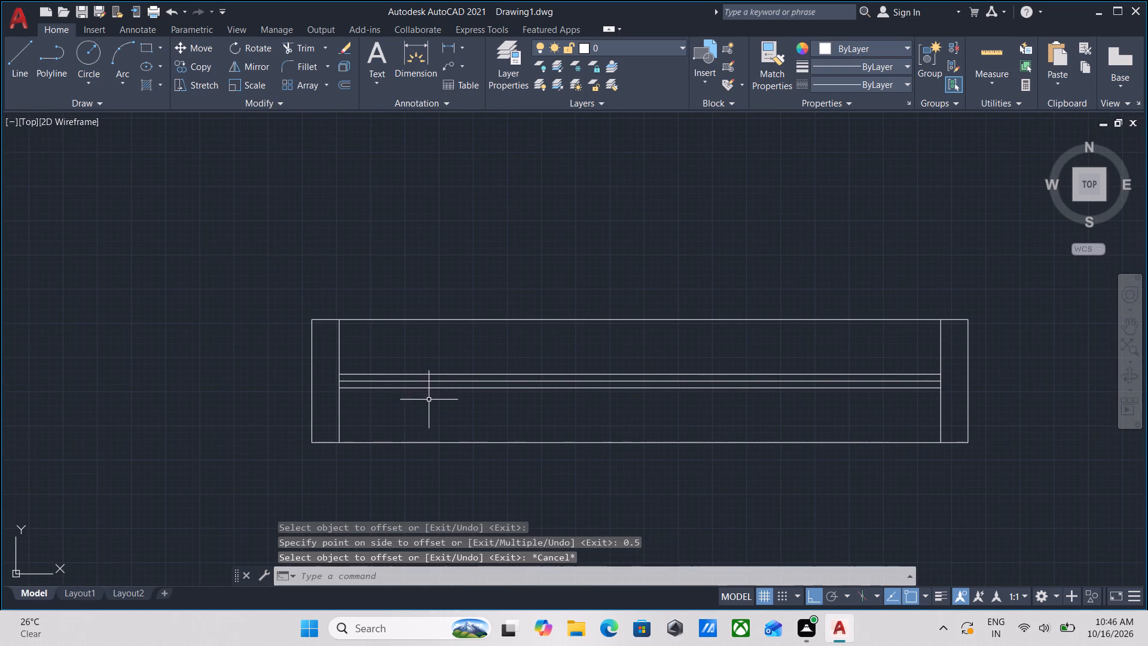
{"action": "scroll", "coordinate": [423, 391], "scroll_direction": "up", "scroll_amount": 2}
{"action": "scroll", "coordinate": [370, 377], "scroll_direction": "up", "scroll_amount": 1}
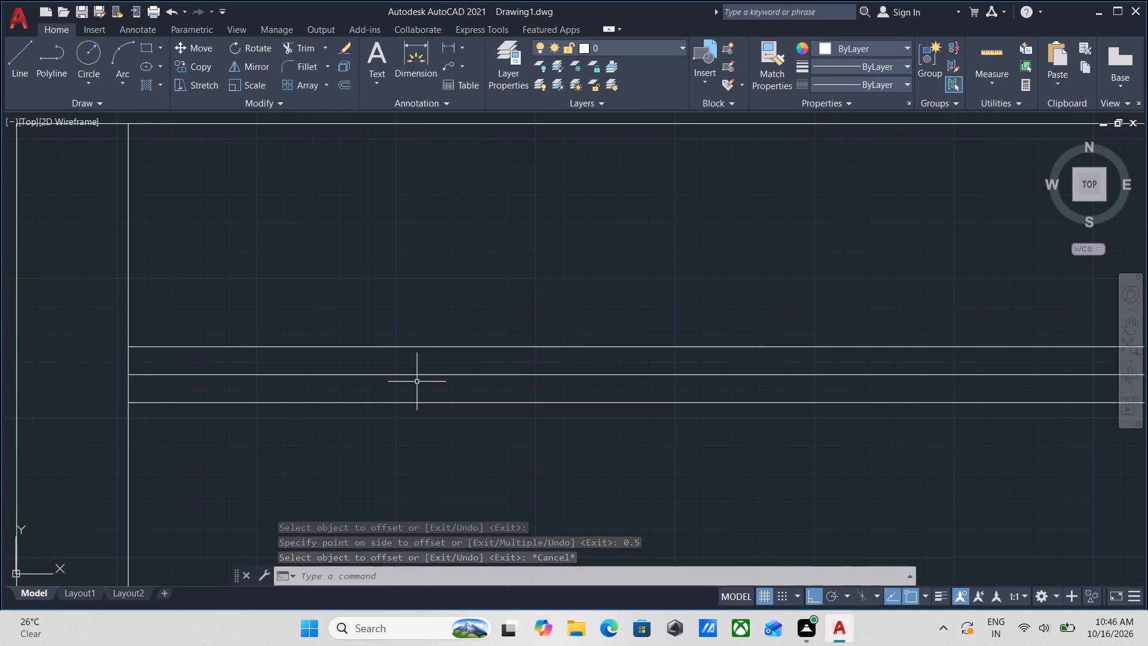
{"action": "scroll", "coordinate": [468, 399], "scroll_direction": "down", "scroll_amount": 3}
{"action": "middle_click_drag", "start_coordinate": [710, 455], "coordinate": [594, 468]}
{"action": "scroll", "coordinate": [878, 442], "scroll_direction": "up", "scroll_amount": 2}
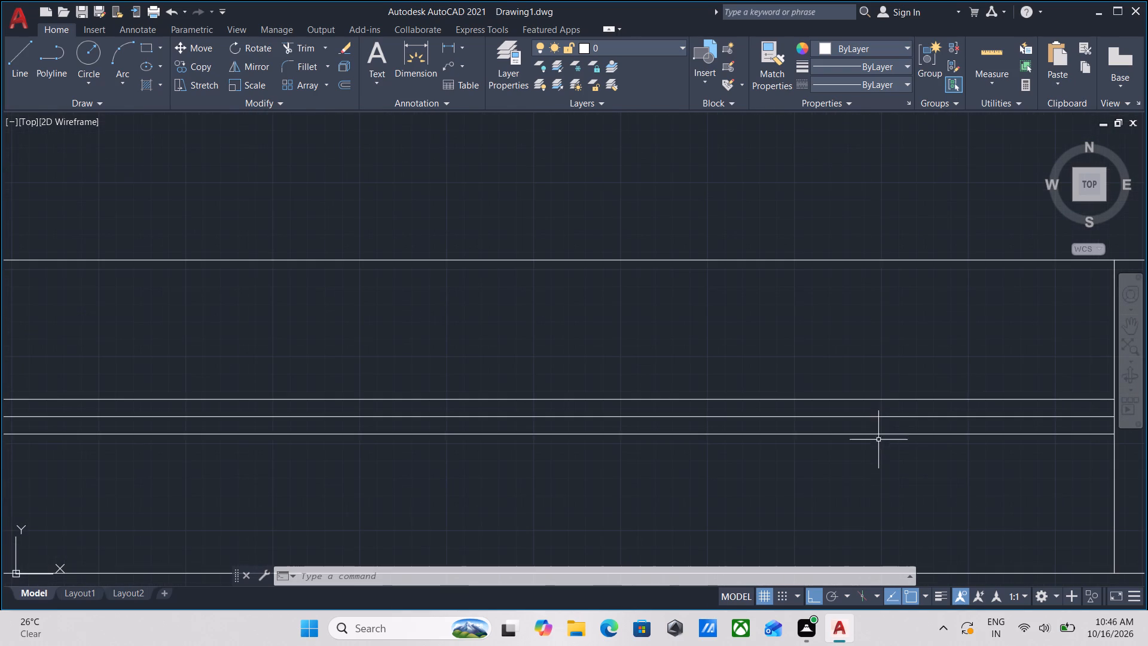
{"action": "left_click", "coordinate": [880, 419]}
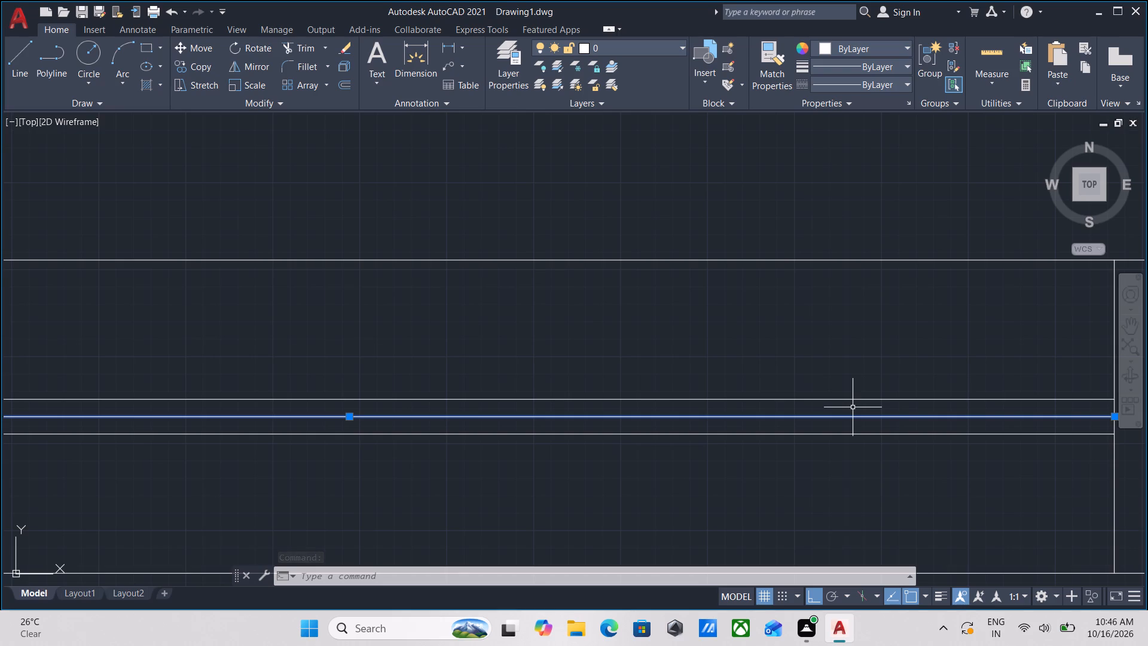
{"action": "scroll", "coordinate": [853, 407], "scroll_direction": "down", "scroll_amount": 7}
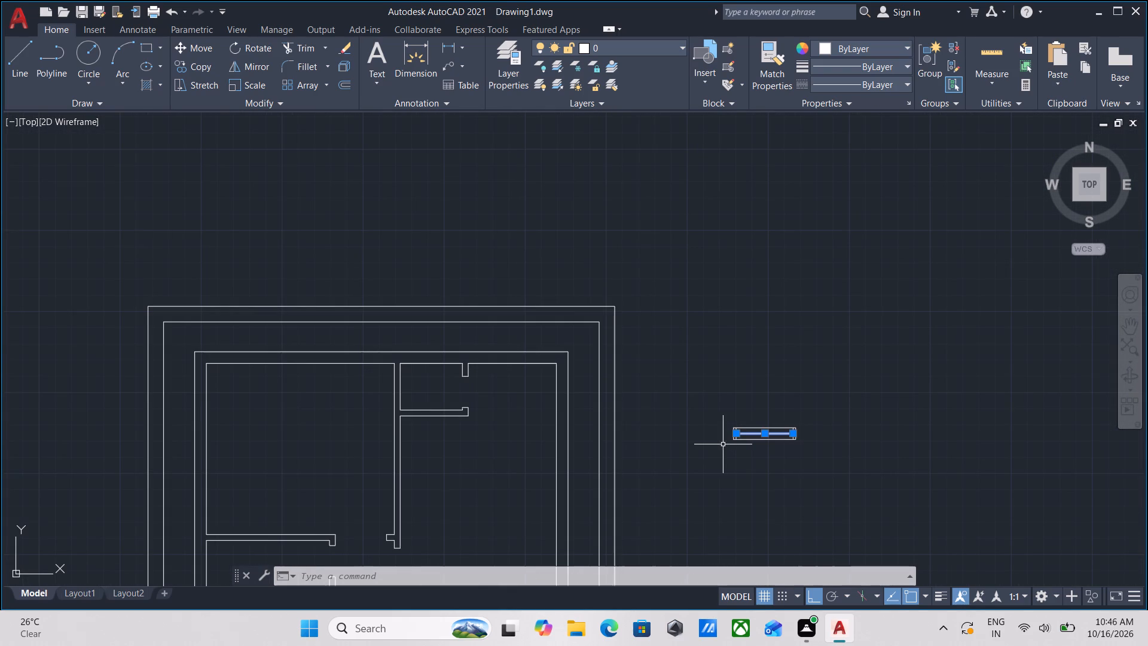
{"action": "scroll", "coordinate": [867, 452], "scroll_direction": "up", "scroll_amount": 2}
{"action": "scroll", "coordinate": [633, 418], "scroll_direction": "up", "scroll_amount": 3}
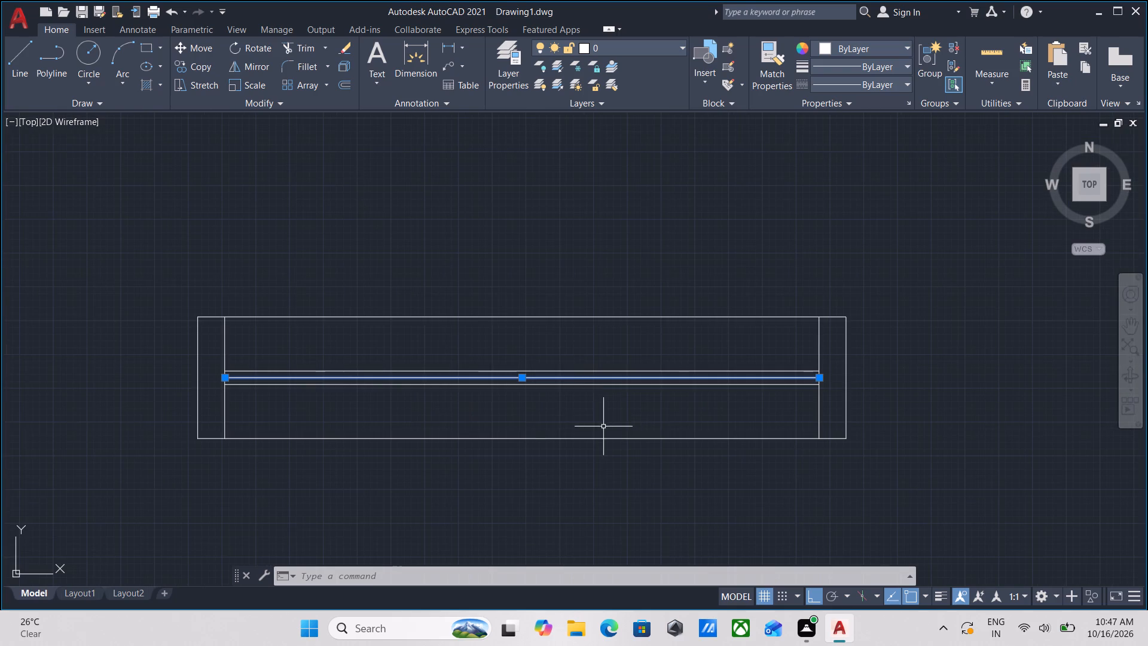
{"action": "right_click", "coordinate": [609, 342]}
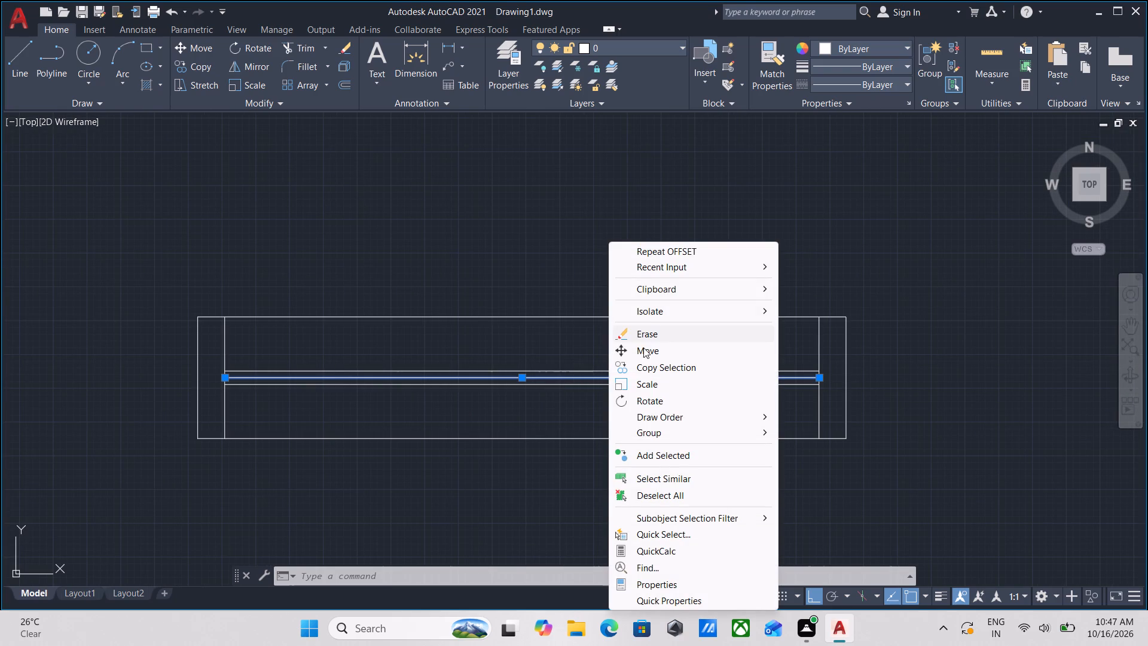
{"action": "left_click", "coordinate": [648, 337]}
Select the whole window symbol and set the WINDOWS layer's colour to green, index colour 80.
{"action": "scroll", "coordinate": [839, 402], "scroll_direction": "up", "scroll_amount": 2}
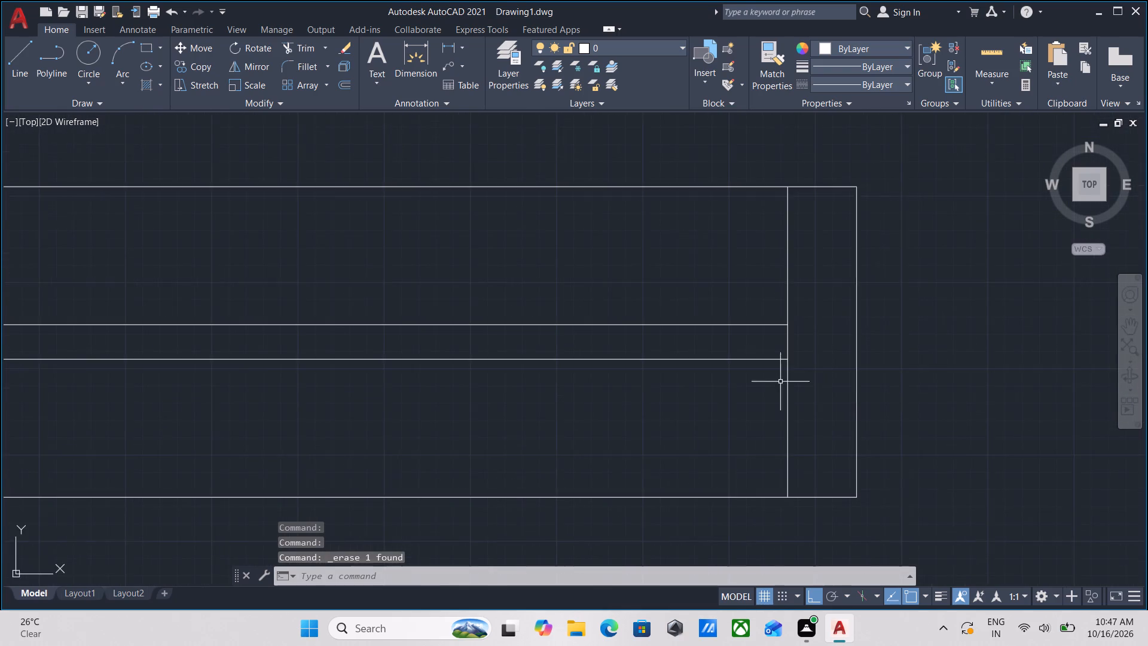
{"action": "scroll", "coordinate": [792, 373], "scroll_direction": "down", "scroll_amount": 1}
{"action": "middle_click_drag", "start_coordinate": [792, 373], "coordinate": [781, 418]}
{"action": "scroll", "coordinate": [791, 400], "scroll_direction": "down", "scroll_amount": 2}
{"action": "scroll", "coordinate": [789, 401], "scroll_direction": "up", "scroll_amount": 4}
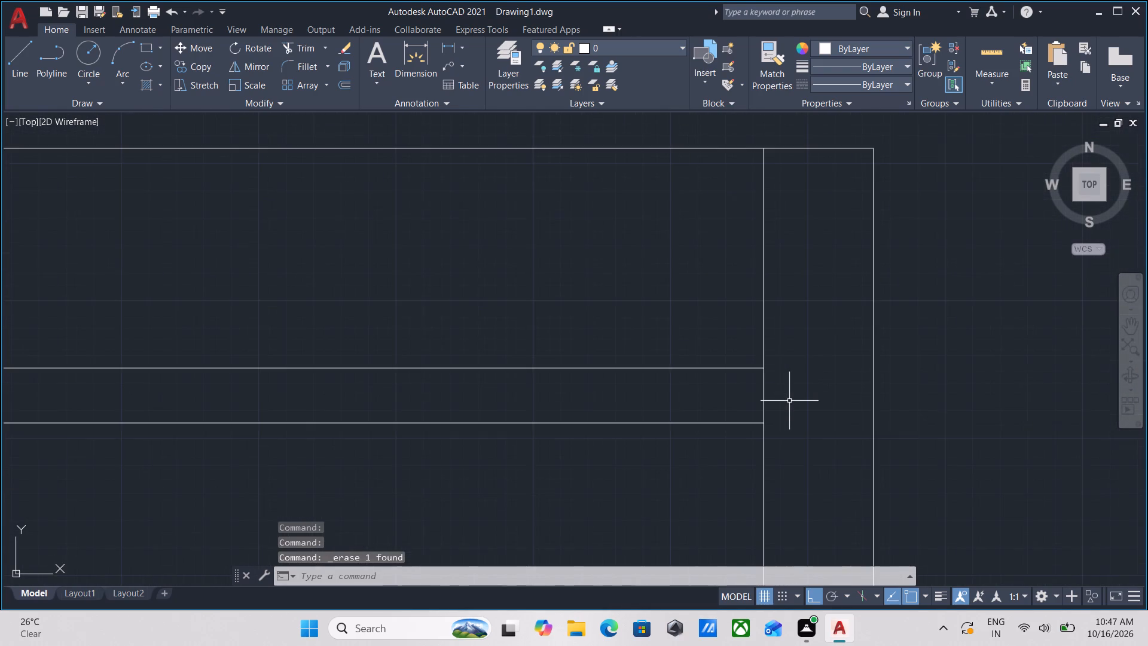
{"action": "scroll", "coordinate": [789, 401], "scroll_direction": "down", "scroll_amount": 3}
{"action": "left_click", "coordinate": [863, 501]}
{"action": "middle_click_drag", "start_coordinate": [374, 284], "coordinate": [576, 290]}
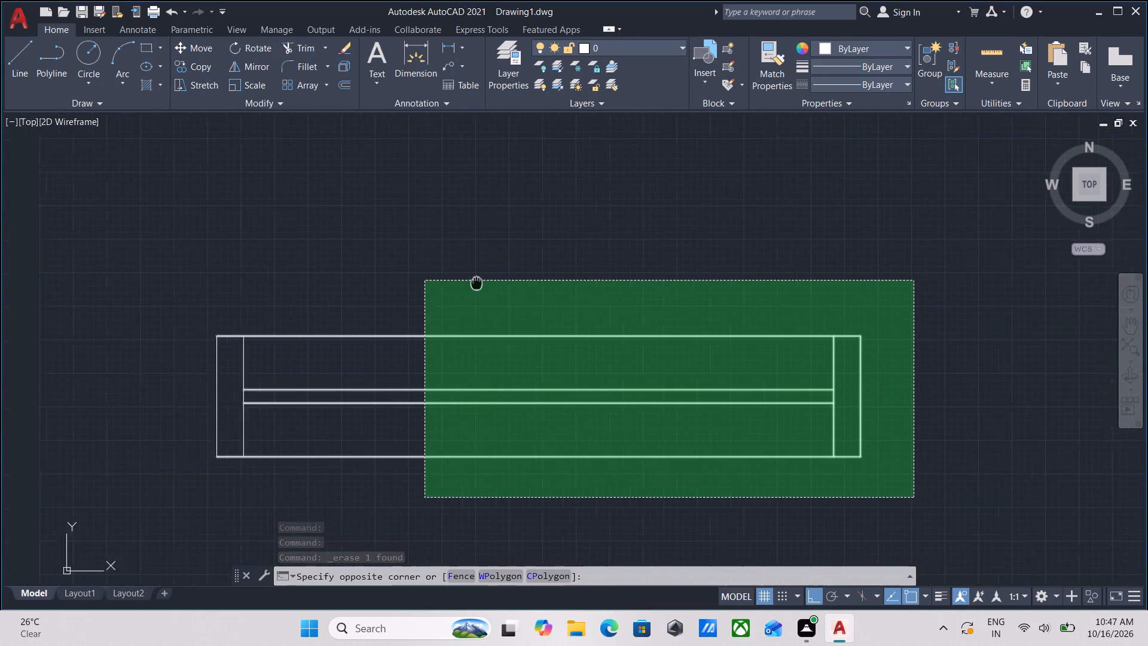
{"action": "middle_click_drag", "start_coordinate": [576, 290], "coordinate": [657, 276]}
{"action": "left_click", "coordinate": [413, 276]}
{"action": "left_click", "coordinate": [651, 49]}
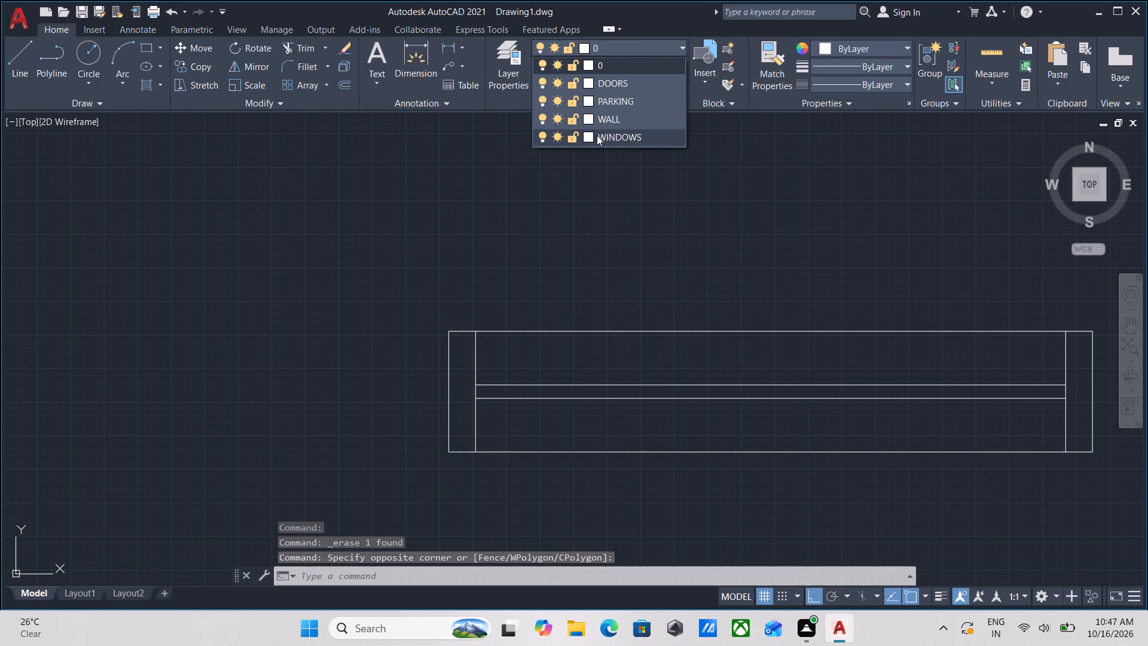
{"action": "left_click", "coordinate": [585, 135]}
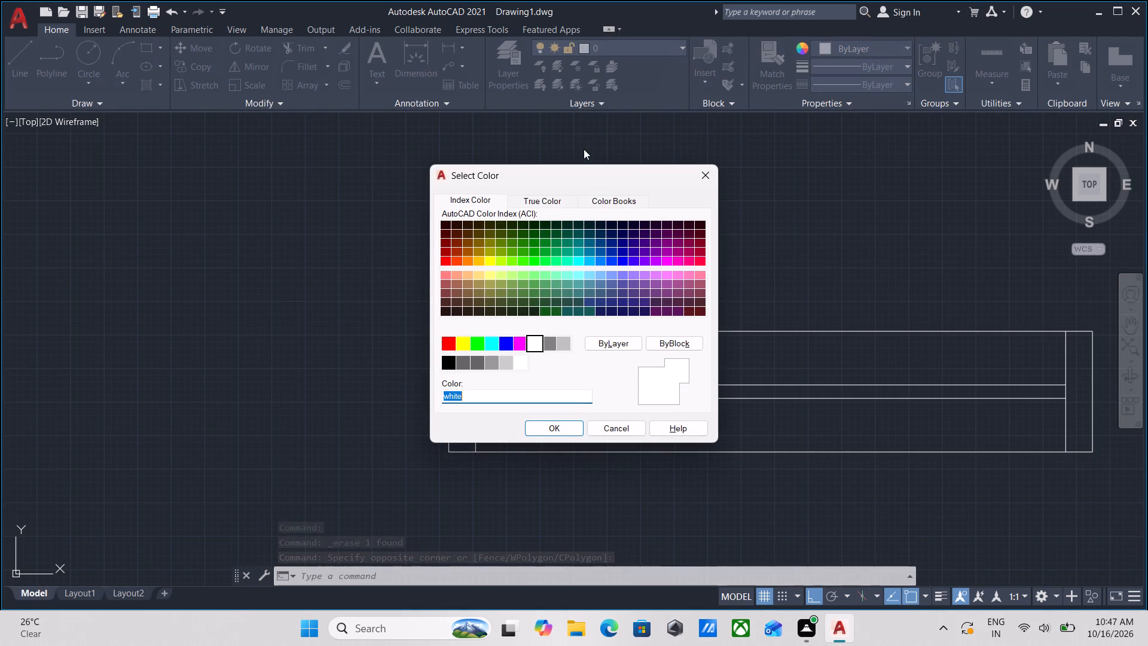
{"action": "left_click", "coordinate": [522, 261]}
{"action": "left_click", "coordinate": [569, 422]}
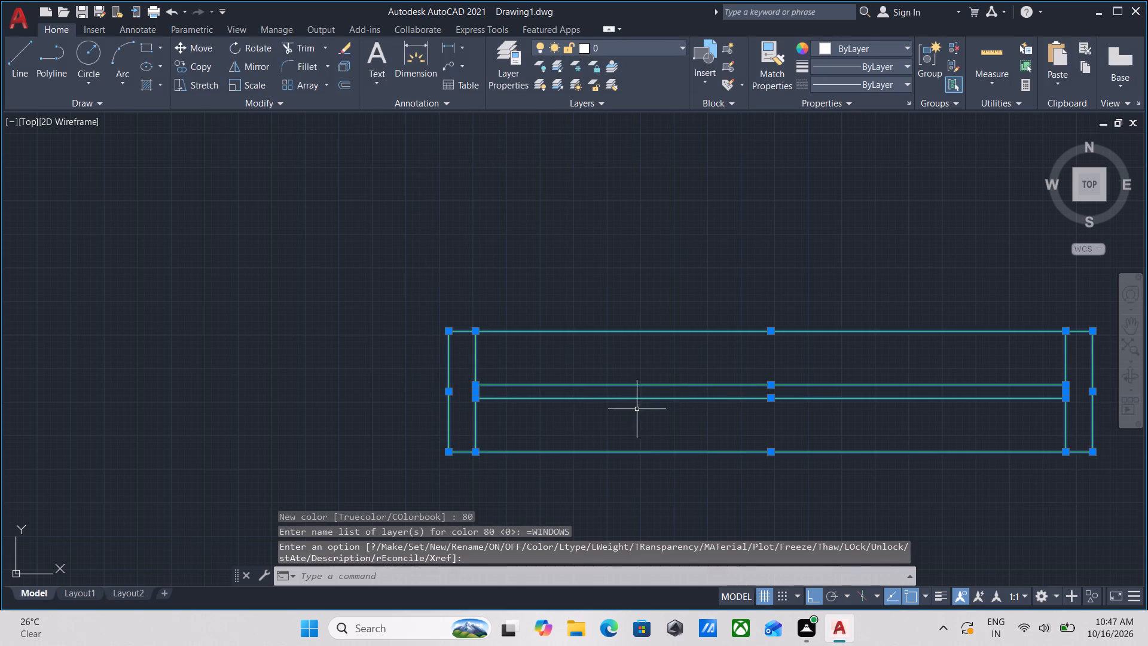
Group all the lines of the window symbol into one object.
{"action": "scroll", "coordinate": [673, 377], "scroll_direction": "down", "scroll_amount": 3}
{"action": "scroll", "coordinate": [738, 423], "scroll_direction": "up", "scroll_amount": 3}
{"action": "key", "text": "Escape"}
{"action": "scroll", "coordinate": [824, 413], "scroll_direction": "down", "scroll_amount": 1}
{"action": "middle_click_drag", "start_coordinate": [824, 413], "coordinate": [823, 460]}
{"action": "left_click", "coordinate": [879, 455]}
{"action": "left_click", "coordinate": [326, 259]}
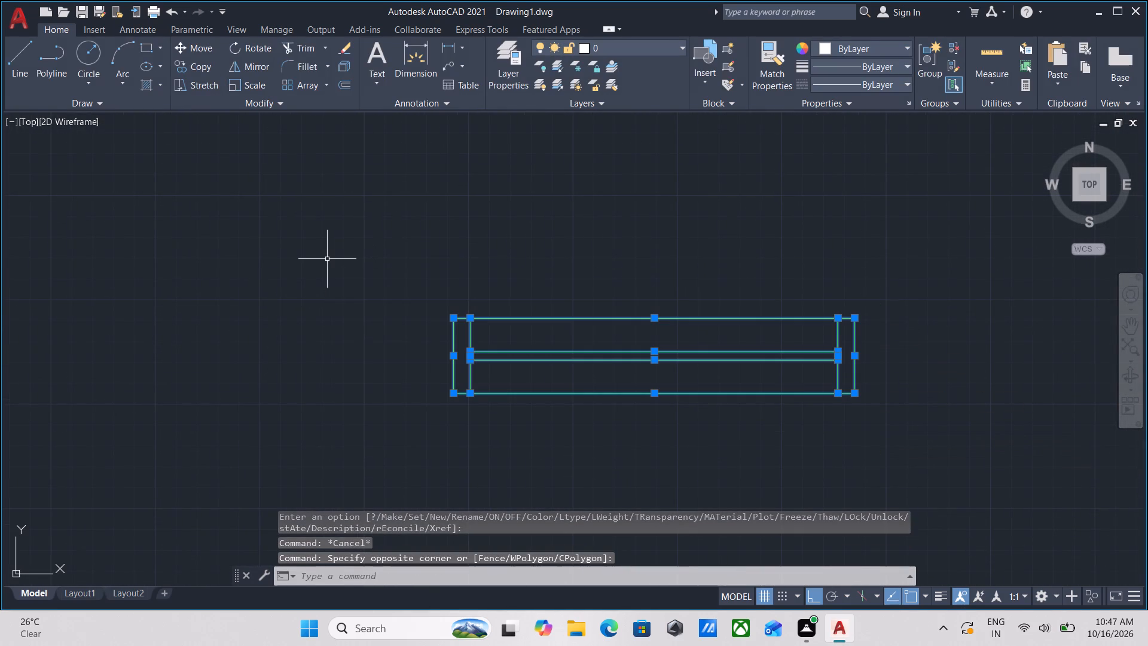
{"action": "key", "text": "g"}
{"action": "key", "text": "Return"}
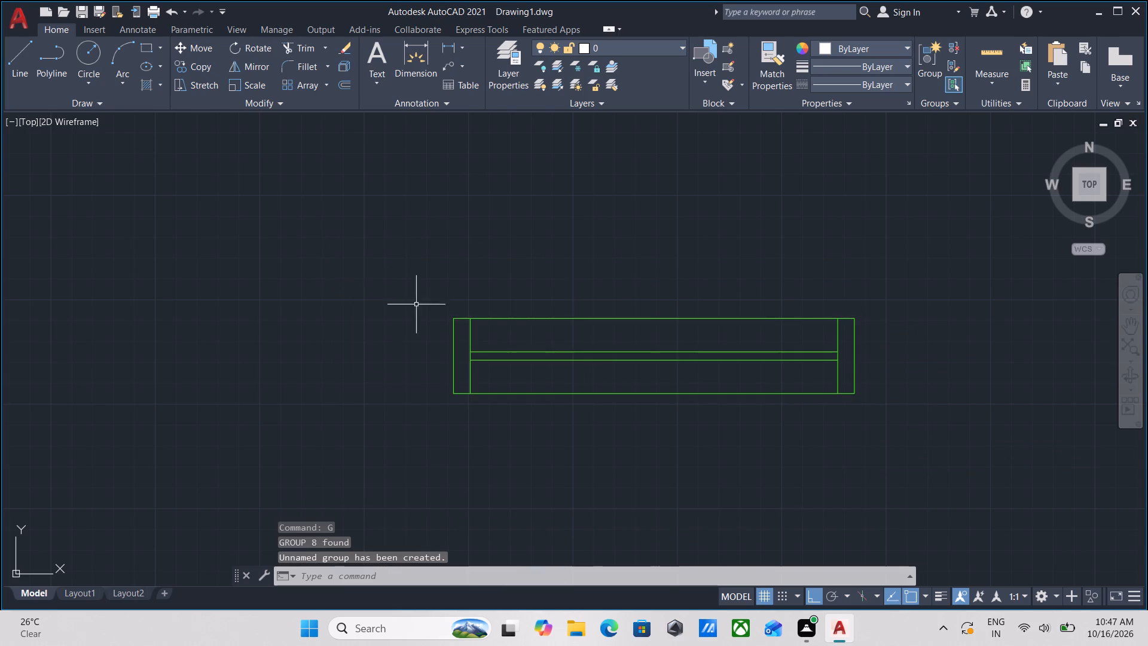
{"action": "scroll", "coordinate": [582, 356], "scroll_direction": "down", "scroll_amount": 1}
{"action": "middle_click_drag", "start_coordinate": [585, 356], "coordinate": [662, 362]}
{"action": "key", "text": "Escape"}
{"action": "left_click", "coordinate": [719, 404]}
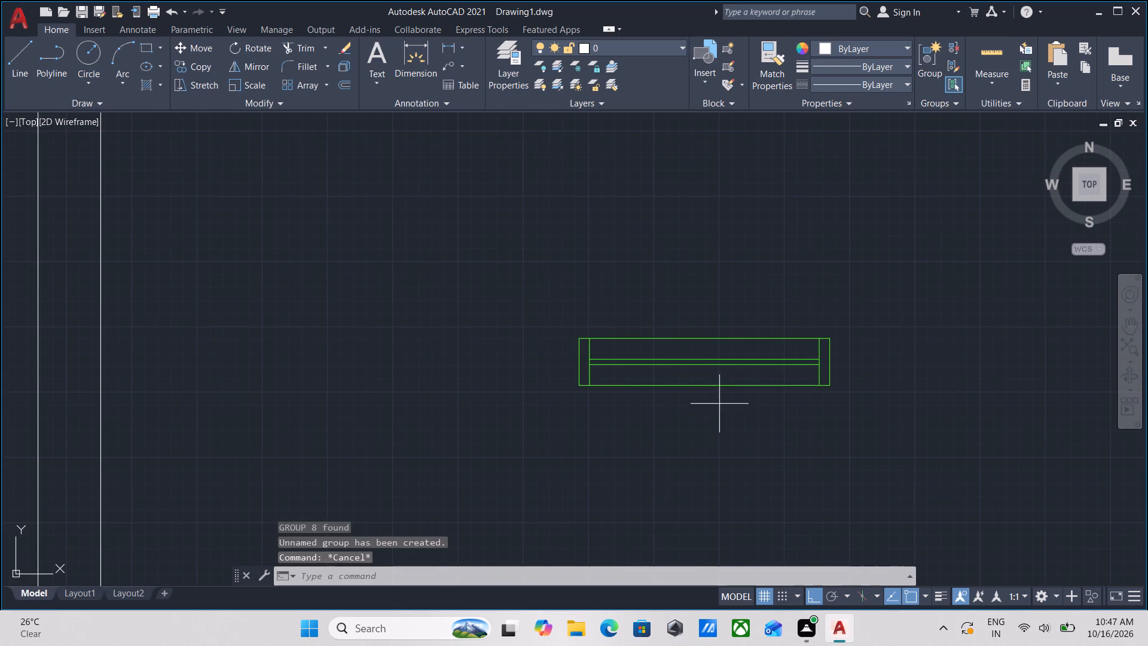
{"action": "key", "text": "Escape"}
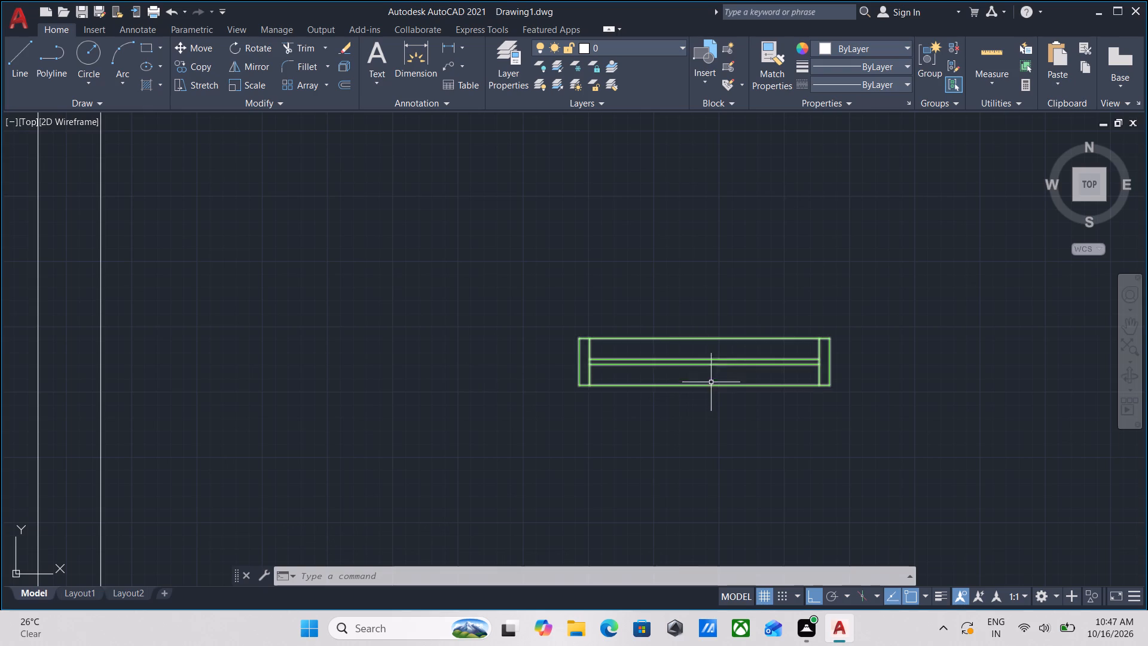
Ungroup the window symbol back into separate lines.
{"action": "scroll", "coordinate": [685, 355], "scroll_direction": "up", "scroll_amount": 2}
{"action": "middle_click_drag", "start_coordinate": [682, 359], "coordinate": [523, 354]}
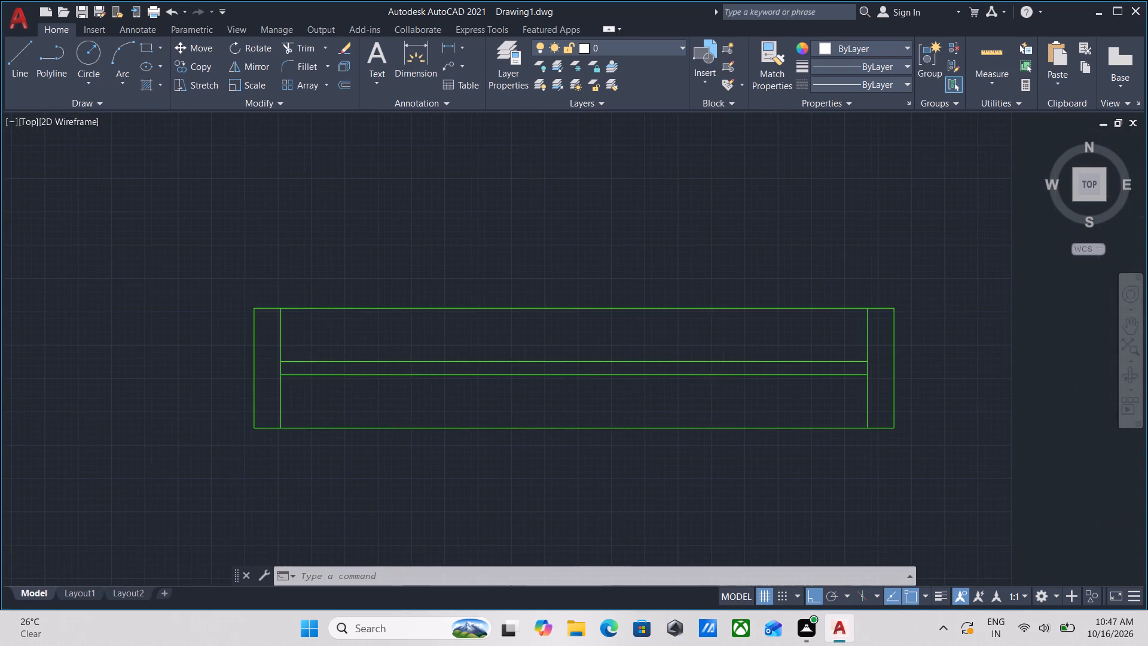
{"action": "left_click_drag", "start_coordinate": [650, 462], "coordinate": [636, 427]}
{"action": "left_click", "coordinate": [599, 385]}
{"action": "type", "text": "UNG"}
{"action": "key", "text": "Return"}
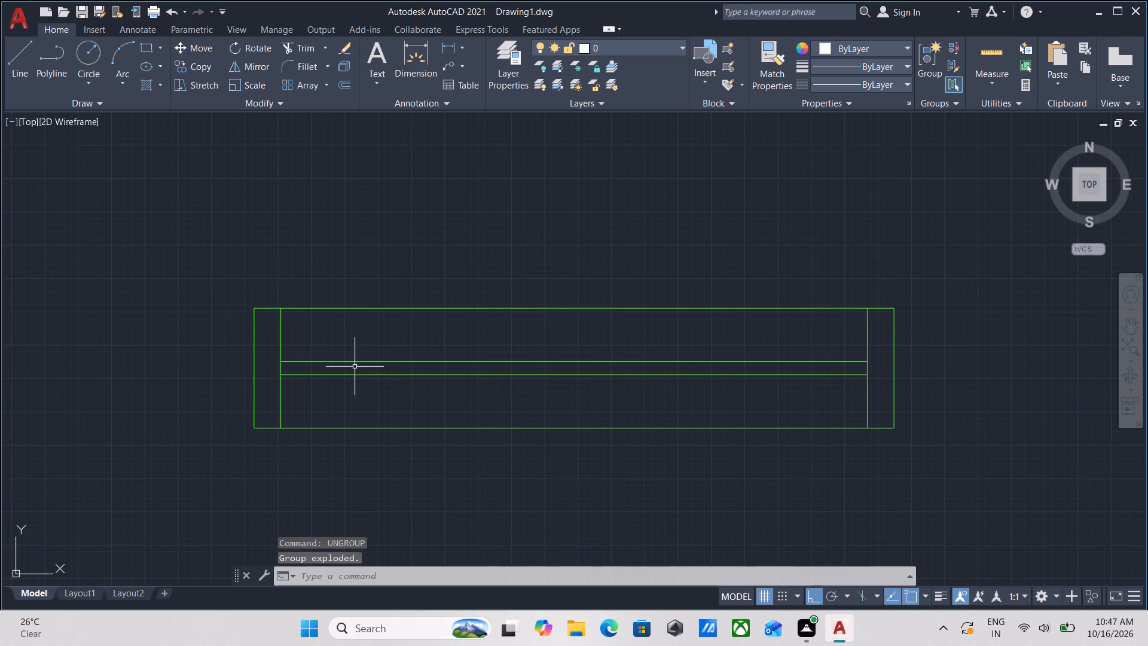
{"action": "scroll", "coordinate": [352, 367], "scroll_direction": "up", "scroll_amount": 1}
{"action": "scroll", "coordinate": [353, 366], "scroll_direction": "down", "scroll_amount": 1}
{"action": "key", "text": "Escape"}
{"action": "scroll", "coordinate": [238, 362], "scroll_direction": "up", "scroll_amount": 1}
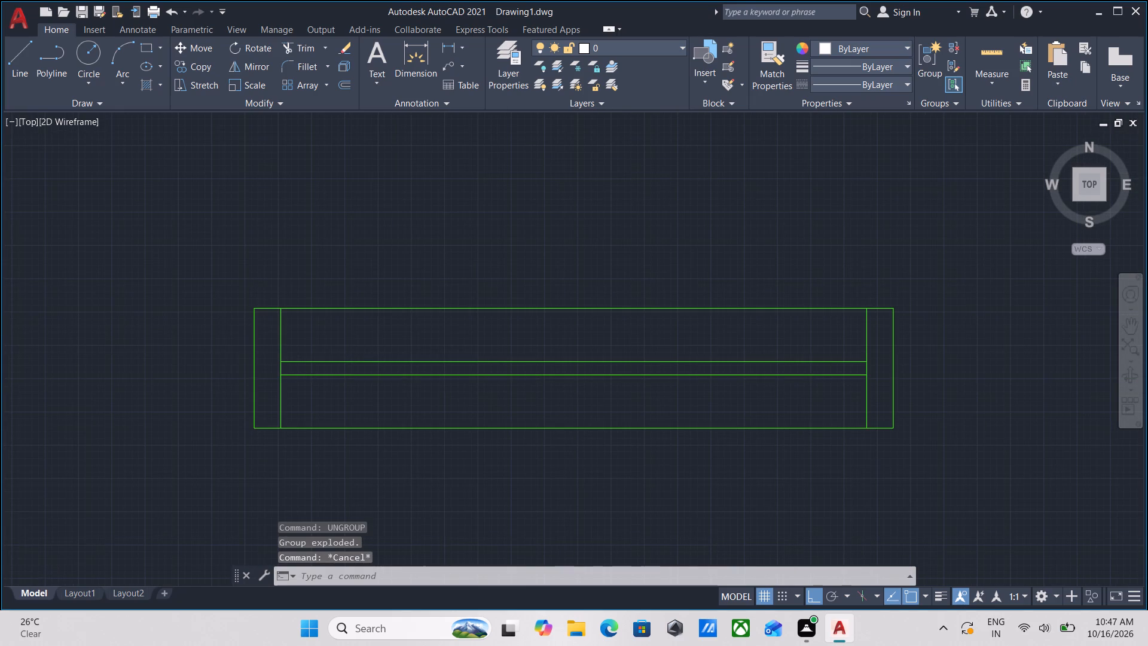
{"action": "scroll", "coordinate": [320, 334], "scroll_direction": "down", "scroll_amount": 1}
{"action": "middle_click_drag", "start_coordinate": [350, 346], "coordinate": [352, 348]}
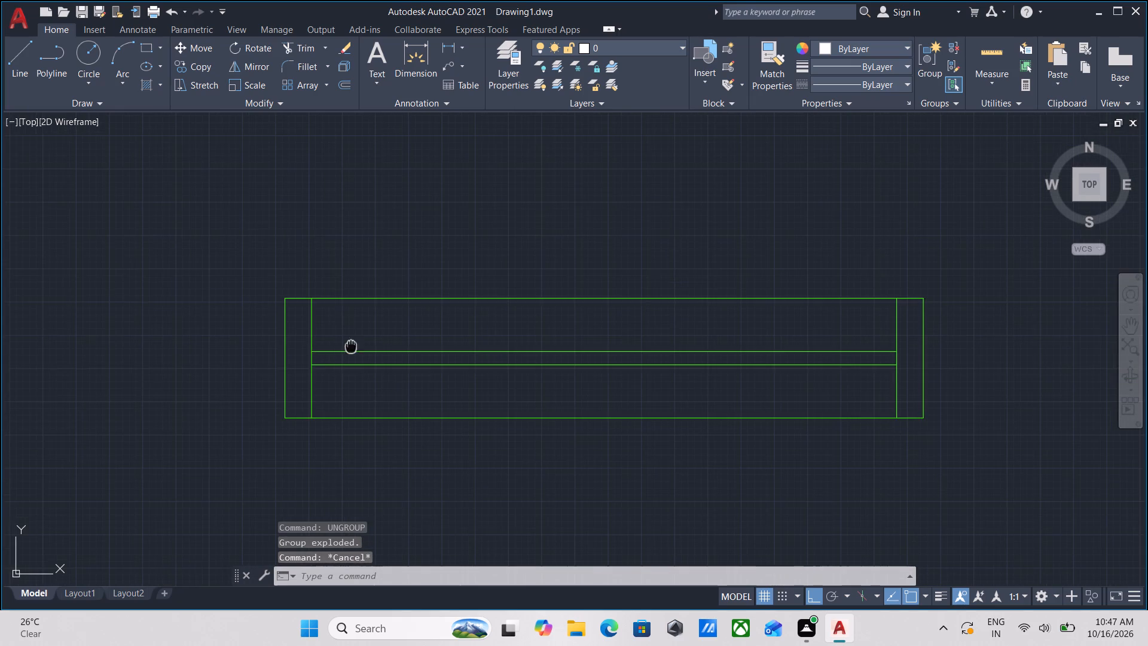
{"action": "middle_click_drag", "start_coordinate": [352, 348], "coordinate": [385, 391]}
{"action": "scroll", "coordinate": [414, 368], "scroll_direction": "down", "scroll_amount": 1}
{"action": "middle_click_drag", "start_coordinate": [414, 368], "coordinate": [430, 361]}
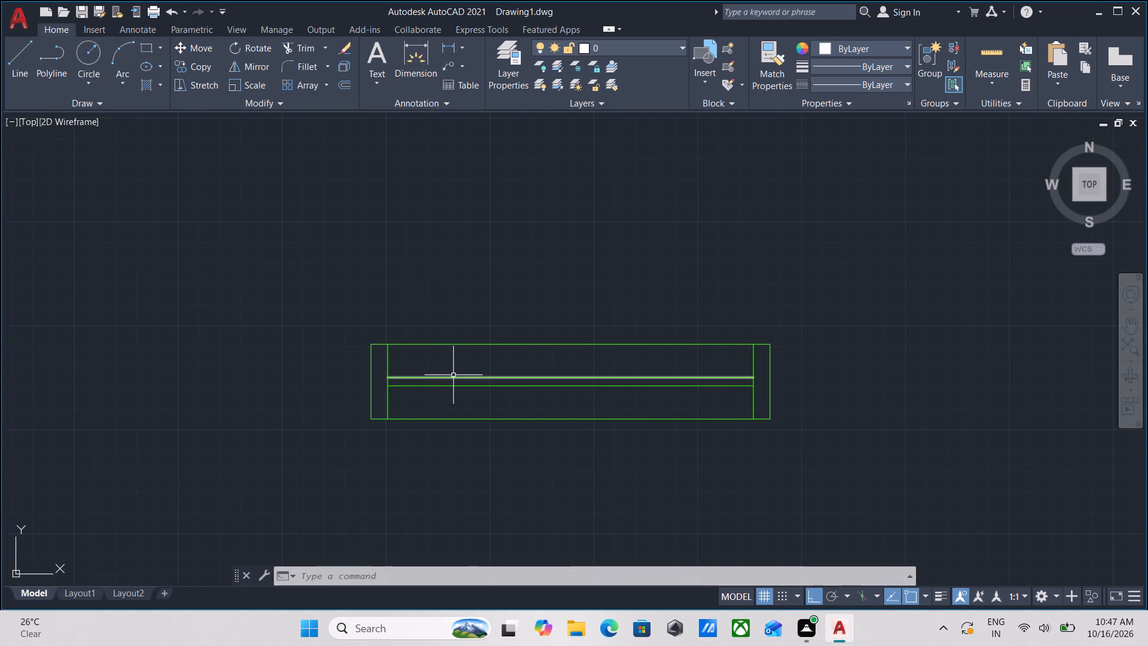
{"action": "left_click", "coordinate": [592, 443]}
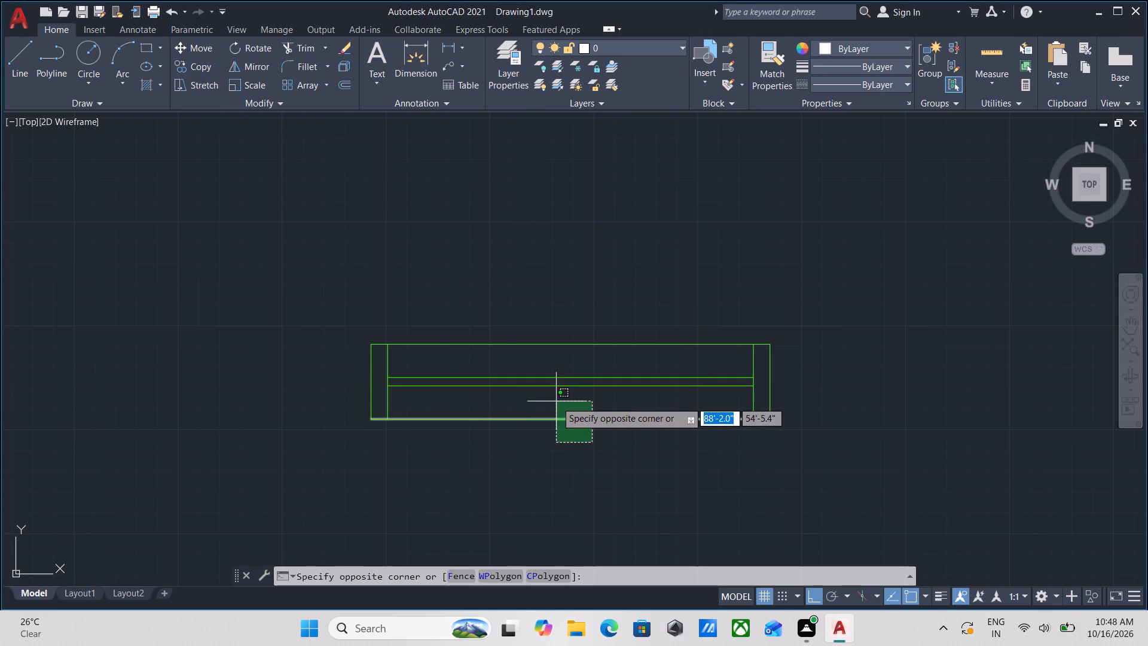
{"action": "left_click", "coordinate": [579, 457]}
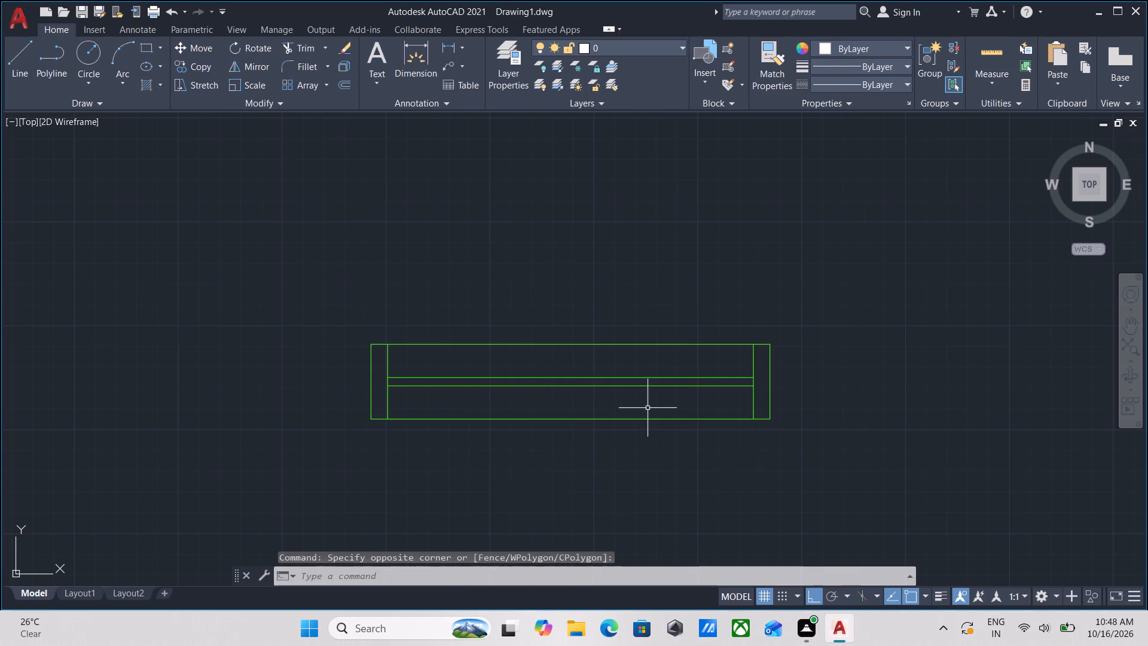
Trim the short pieces of both inner frame lines lying between the window's two horizontal glass lines.
{"action": "scroll", "coordinate": [648, 408], "scroll_direction": "up", "scroll_amount": 1}
{"action": "type", "text": "TR"}
{"action": "key", "text": "Return"}
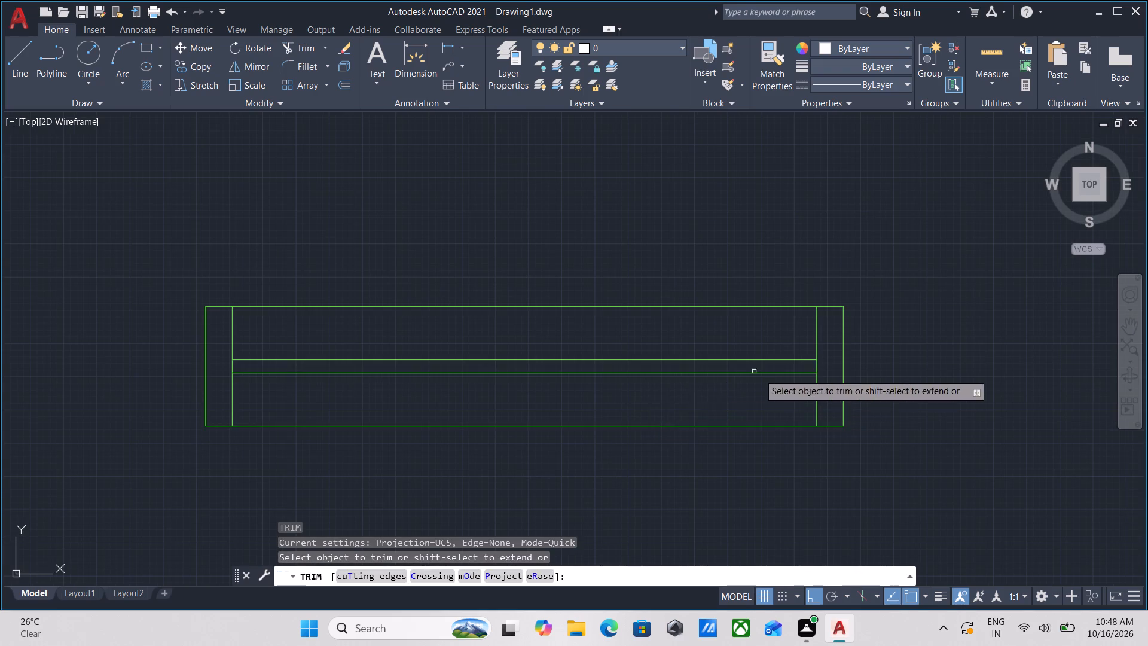
{"action": "scroll", "coordinate": [874, 384], "scroll_direction": "up", "scroll_amount": 2}
{"action": "left_click", "coordinate": [741, 346]}
{"action": "left_click", "coordinate": [694, 346]}
{"action": "scroll", "coordinate": [695, 349], "scroll_direction": "down", "scroll_amount": 2}
{"action": "middle_click_drag", "start_coordinate": [626, 385], "coordinate": [821, 386]}
{"action": "scroll", "coordinate": [292, 360], "scroll_direction": "up", "scroll_amount": 3}
{"action": "left_click", "coordinate": [381, 342]}
{"action": "left_click", "coordinate": [349, 343]}
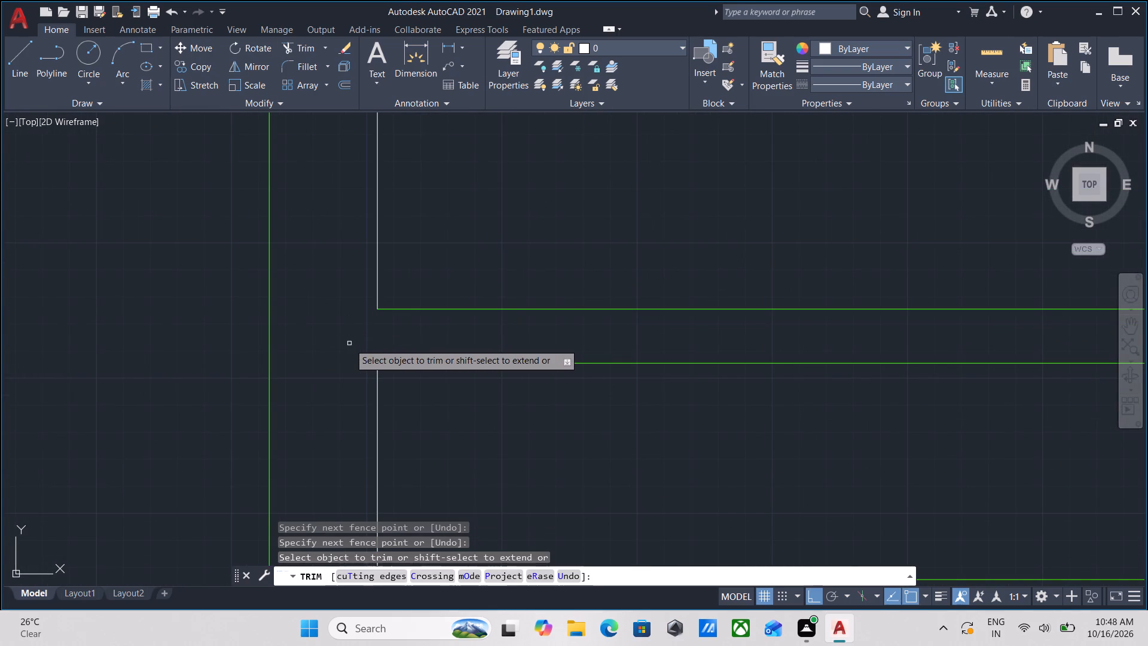
Undo the window symbol's frame trimming, ungrouping and grouping, and the green colour change of its layer.
{"action": "scroll", "coordinate": [416, 343], "scroll_direction": "down", "scroll_amount": 3}
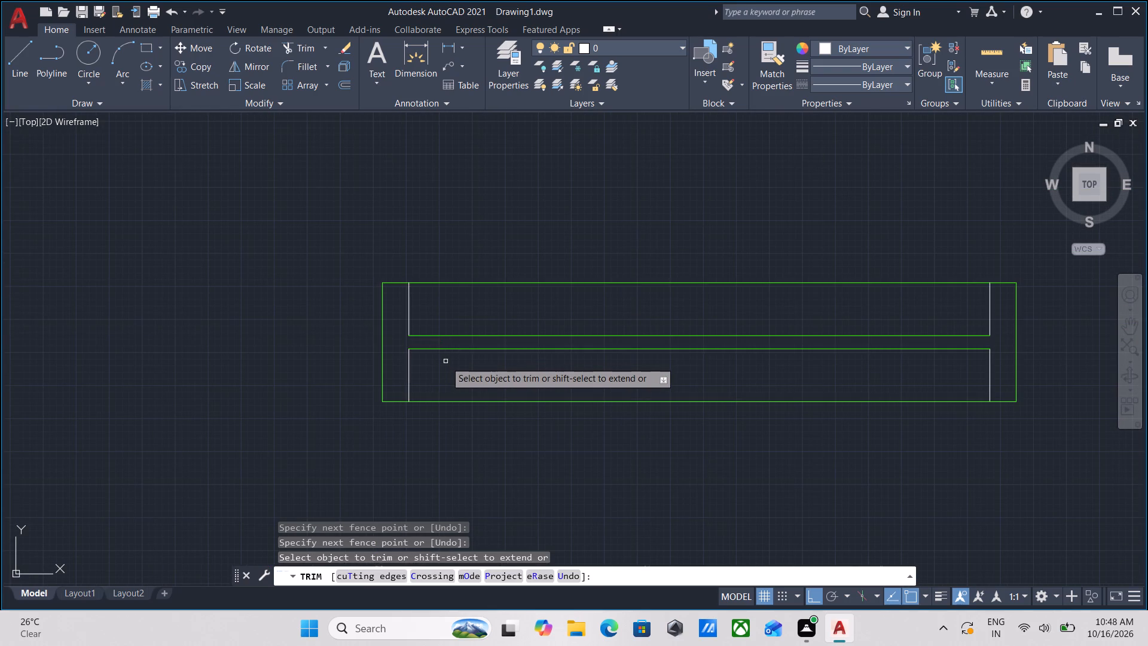
{"action": "key", "text": "Escape"}
{"action": "key", "text": "Escape"}
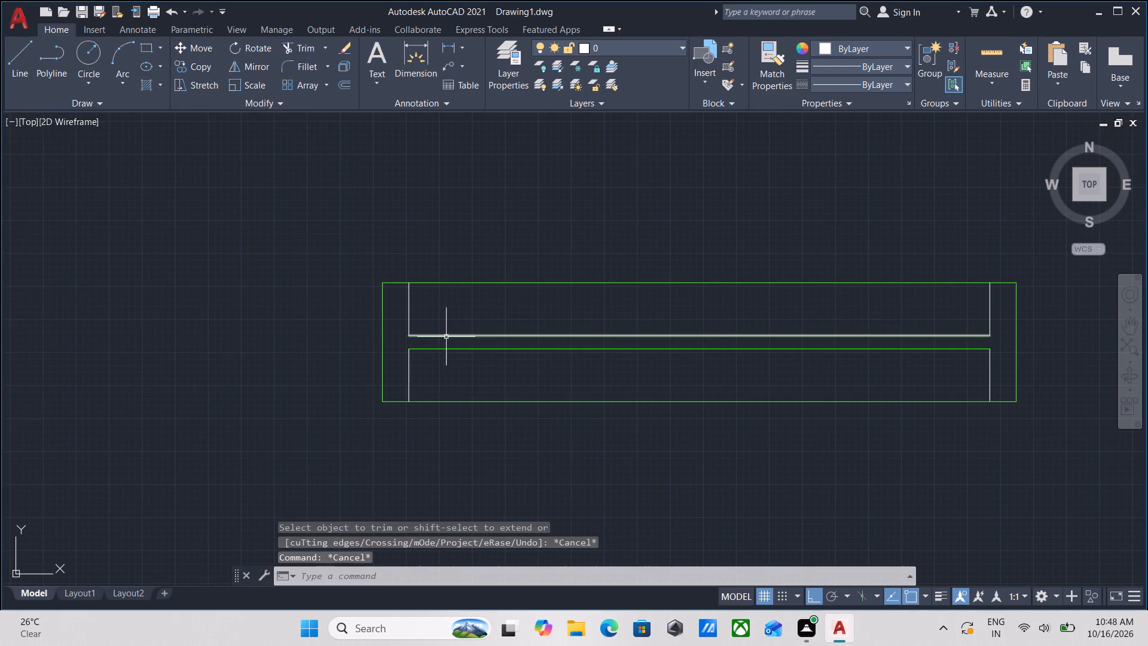
{"action": "key", "text": "ctrl+z"}
{"action": "key", "text": "ctrl+z"}
{"action": "key", "text": "ctrl+z"}
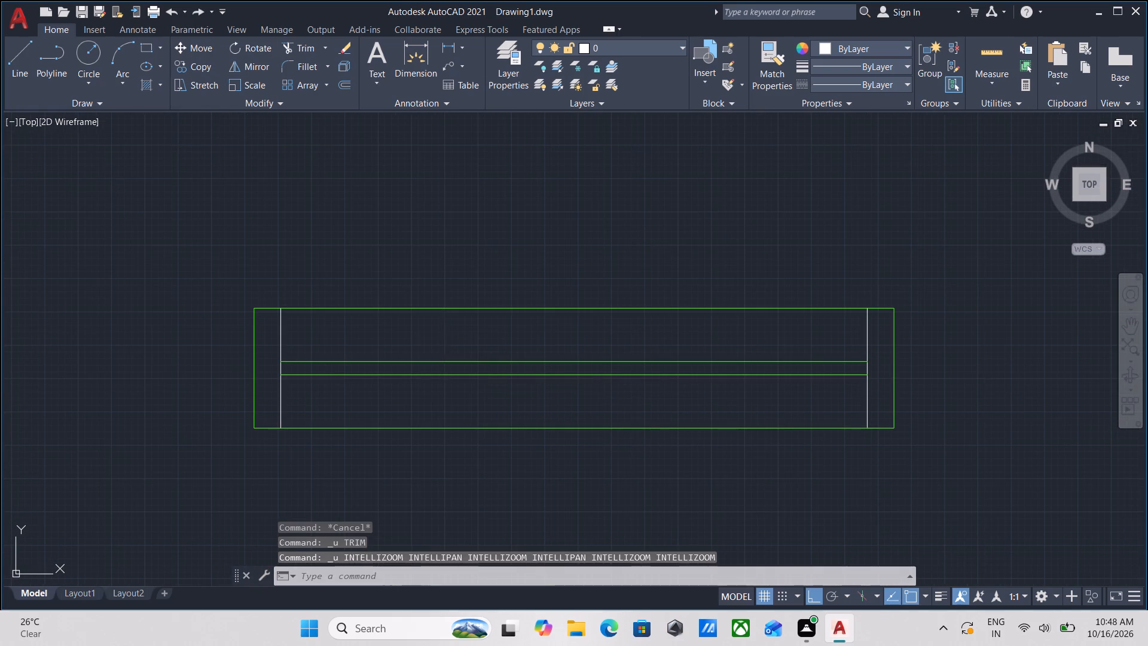
{"action": "key", "text": "ctrl+z"}
{"action": "key", "text": "ctrl+z"}
{"action": "scroll", "coordinate": [597, 364], "scroll_direction": "down", "scroll_amount": 4}
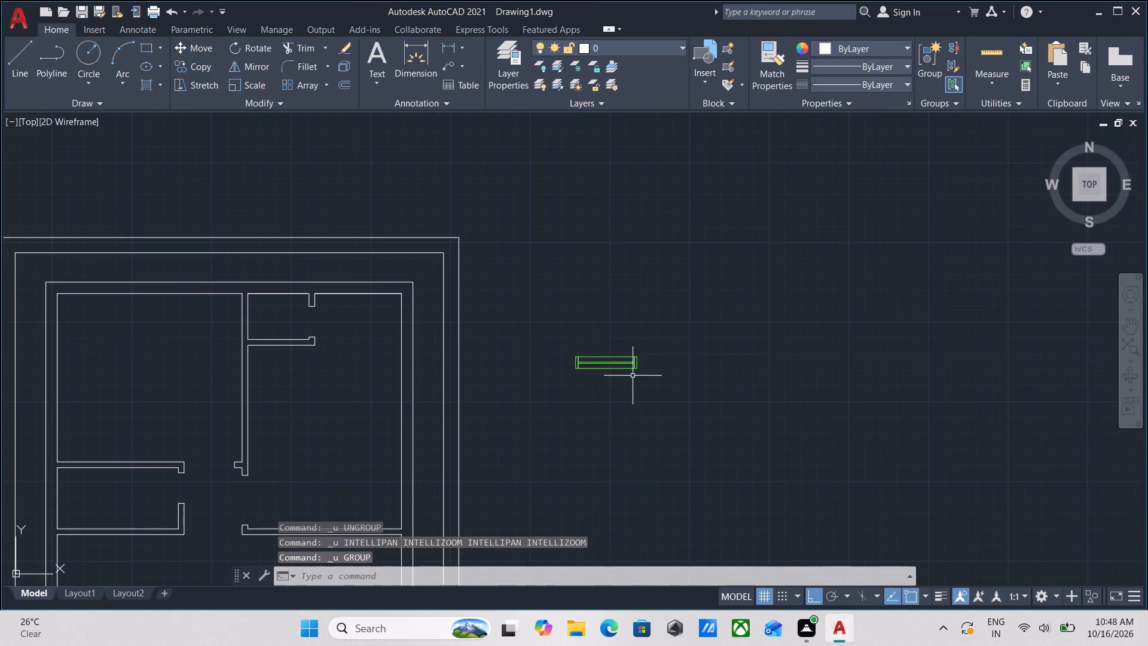
{"action": "key", "text": "ctrl+z"}
{"action": "key", "text": "ctrl+z"}
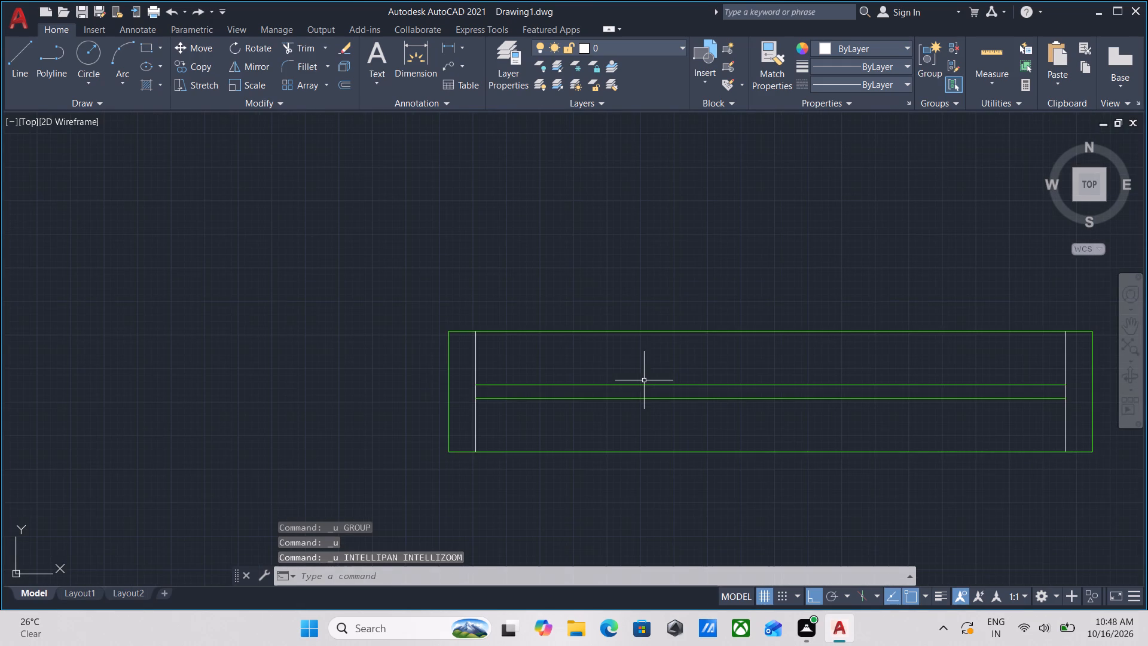
{"action": "key", "text": "ctrl+z"}
{"action": "key", "text": "ctrl+z"}
{"action": "scroll", "coordinate": [653, 380], "scroll_direction": "down", "scroll_amount": 3}
{"action": "scroll", "coordinate": [553, 383], "scroll_direction": "down", "scroll_amount": 1}
{"action": "middle_click_drag", "start_coordinate": [553, 383], "coordinate": [628, 364]}
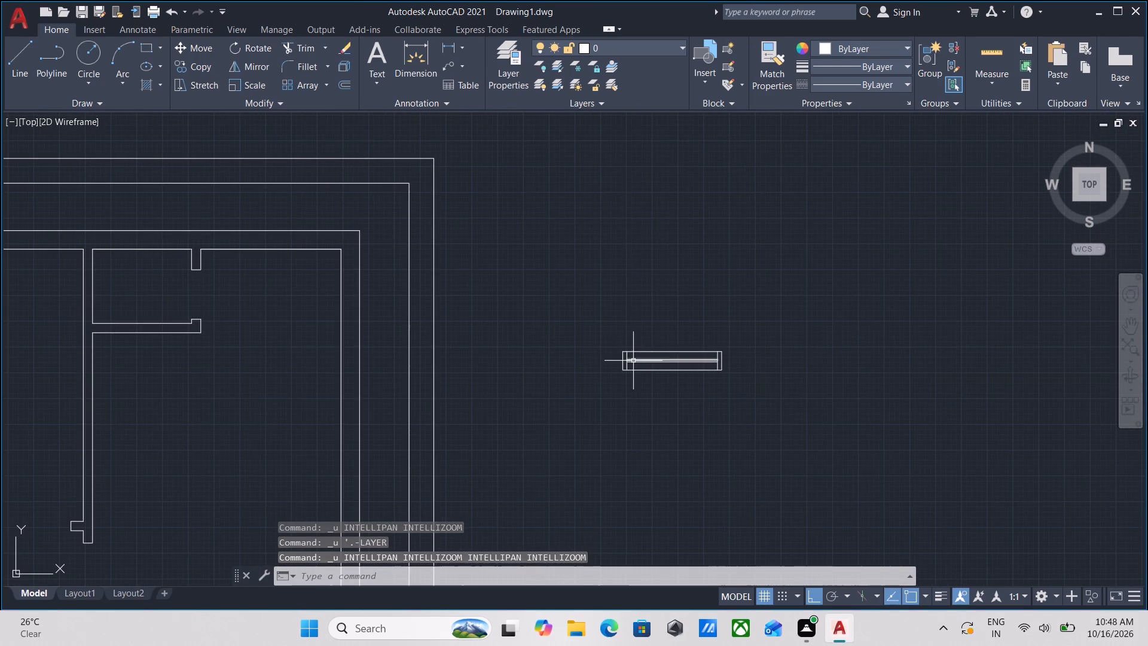
Select the whole window symbol and set the WINDOWS layer's colour to green, index colour 3.
{"action": "left_click_drag", "start_coordinate": [753, 383], "coordinate": [741, 377]}
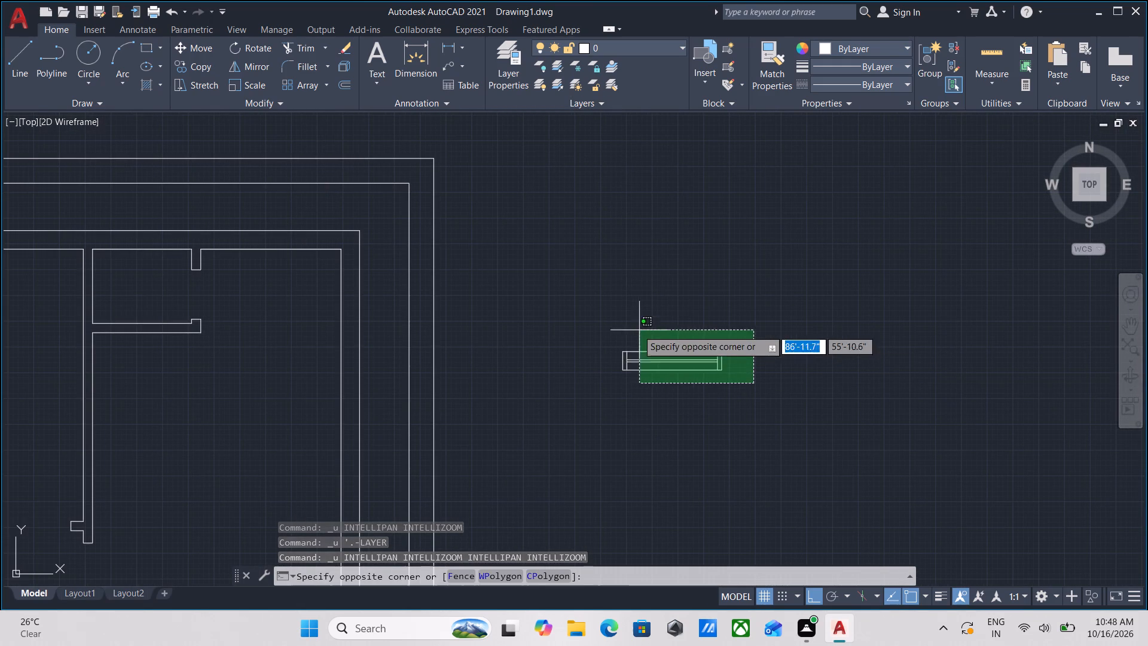
{"action": "left_click", "coordinate": [595, 325]}
{"action": "left_click", "coordinate": [638, 43]}
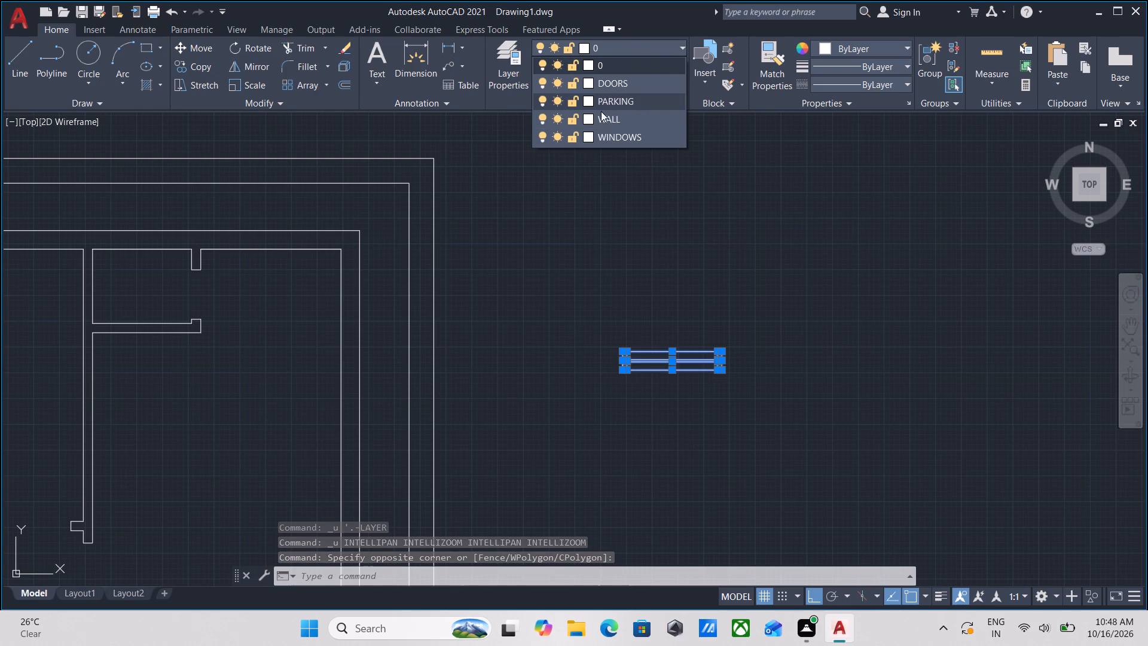
{"action": "left_click", "coordinate": [589, 138]}
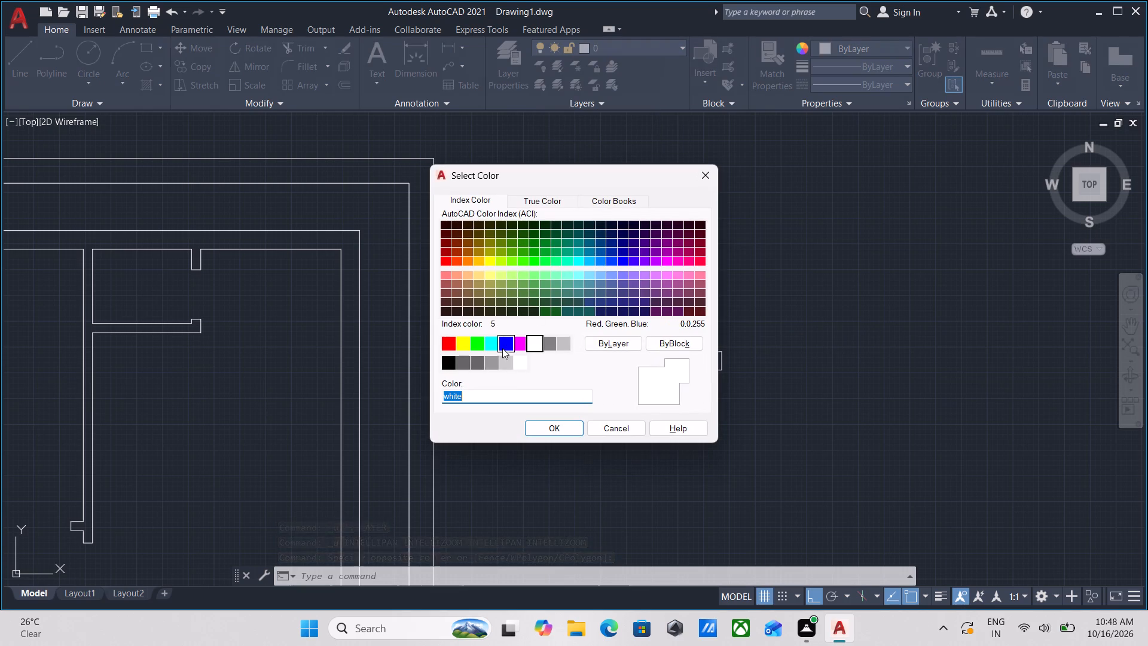
{"action": "left_click", "coordinate": [475, 341]}
{"action": "left_click", "coordinate": [549, 428]}
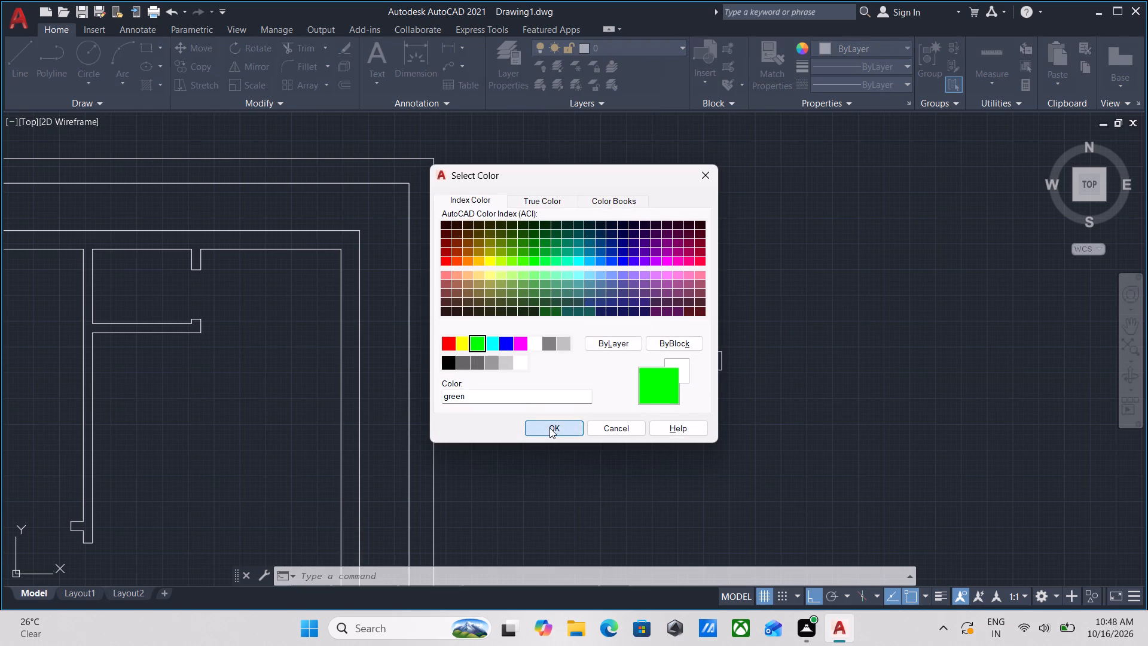
{"action": "scroll", "coordinate": [683, 325], "scroll_direction": "up", "scroll_amount": 3}
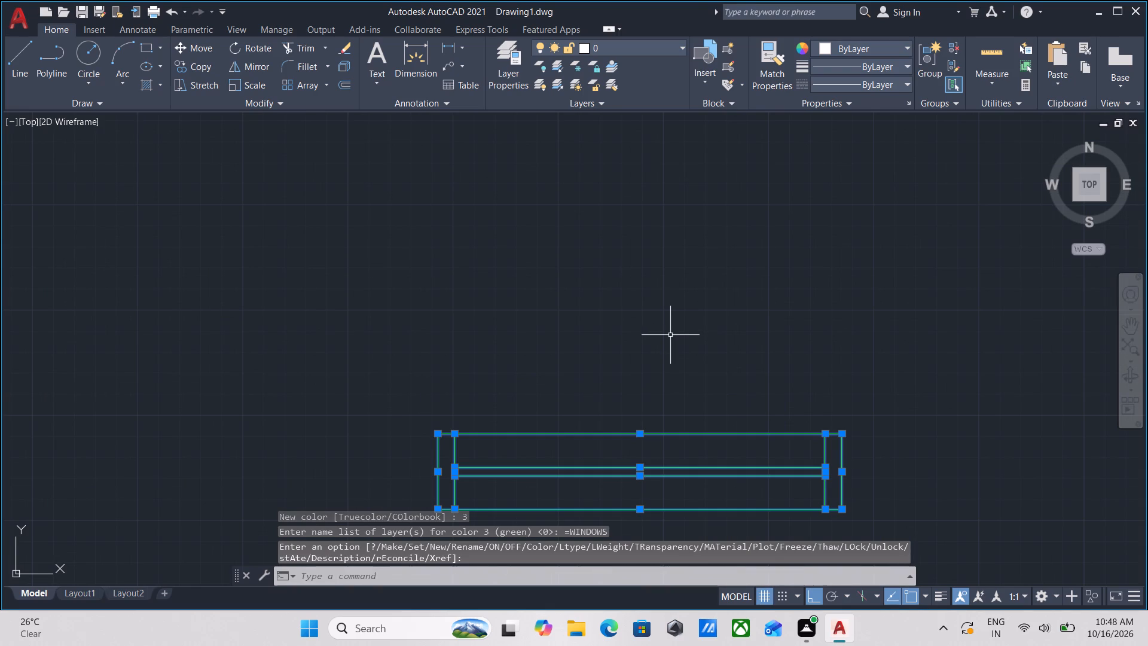
{"action": "key", "text": "Escape"}
Group all the lines of the window symbol into one object.
{"action": "middle_click_drag", "start_coordinate": [763, 447], "coordinate": [764, 308]}
{"action": "left_click", "coordinate": [860, 410]}
{"action": "left_click", "coordinate": [243, 253]}
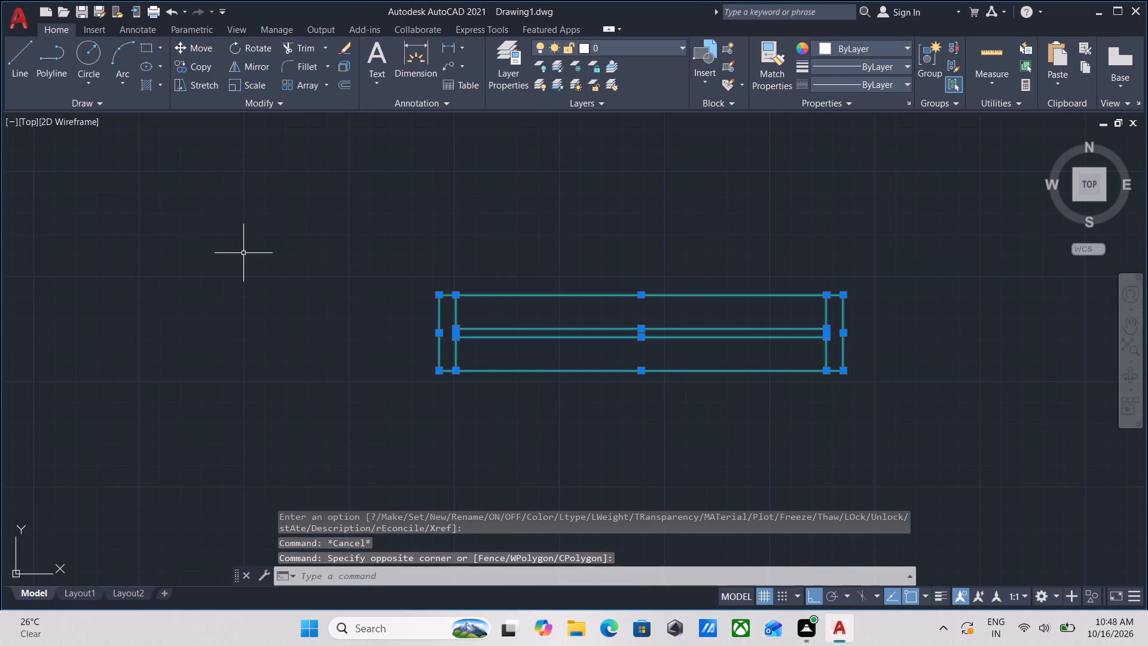
{"action": "key", "text": "g"}
{"action": "key", "text": "Return"}
Copy the window symbol by its bottom edge's midpoint to the midpoint of the upper-left room's top wall, on the inner wall line.
{"action": "scroll", "coordinate": [544, 411], "scroll_direction": "down", "scroll_amount": 2}
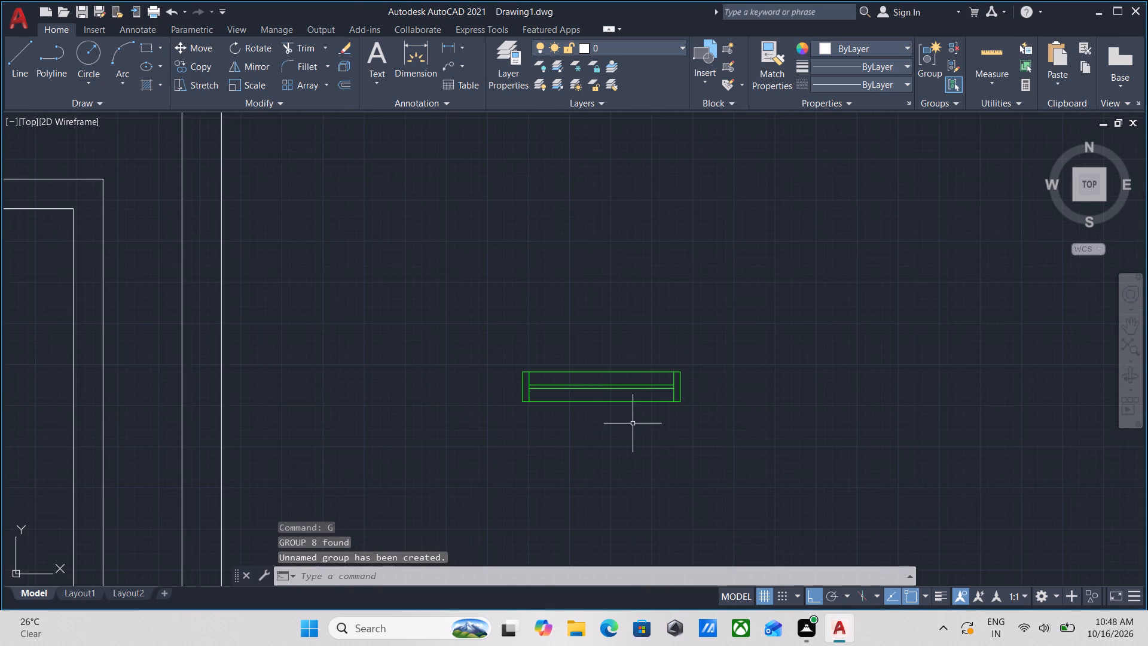
{"action": "scroll", "coordinate": [633, 423], "scroll_direction": "up", "scroll_amount": 3}
{"action": "left_click_drag", "start_coordinate": [633, 423], "coordinate": [622, 400]}
{"action": "left_click", "coordinate": [541, 300]}
{"action": "type", "text": "CO"}
{"action": "key", "text": "Return"}
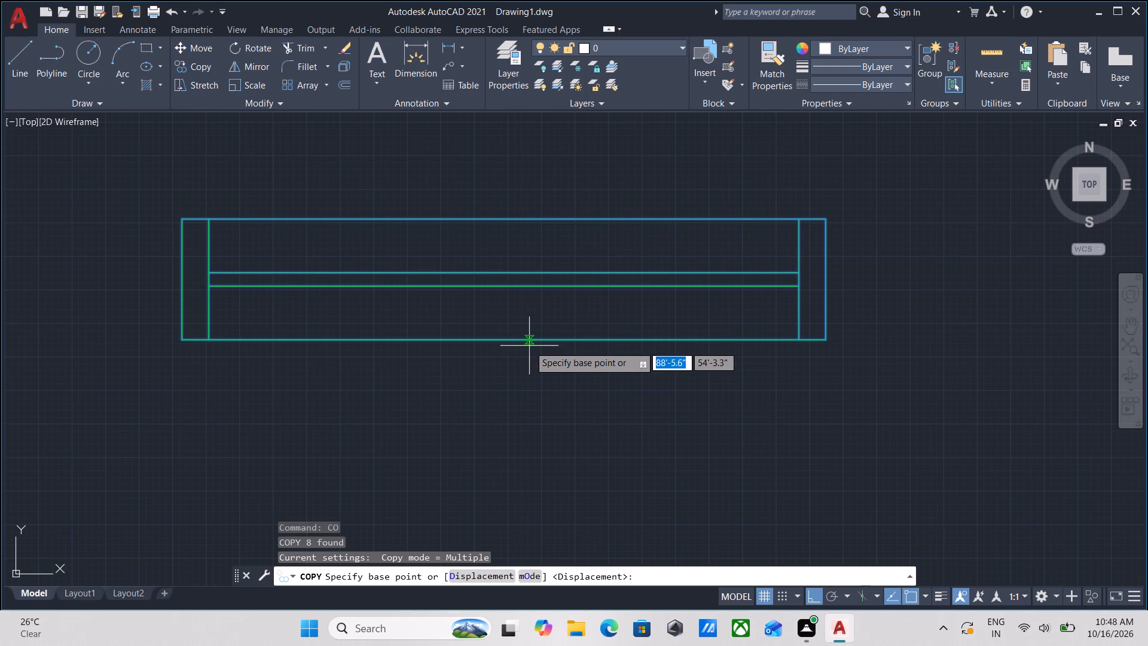
{"action": "left_click", "coordinate": [500, 339]}
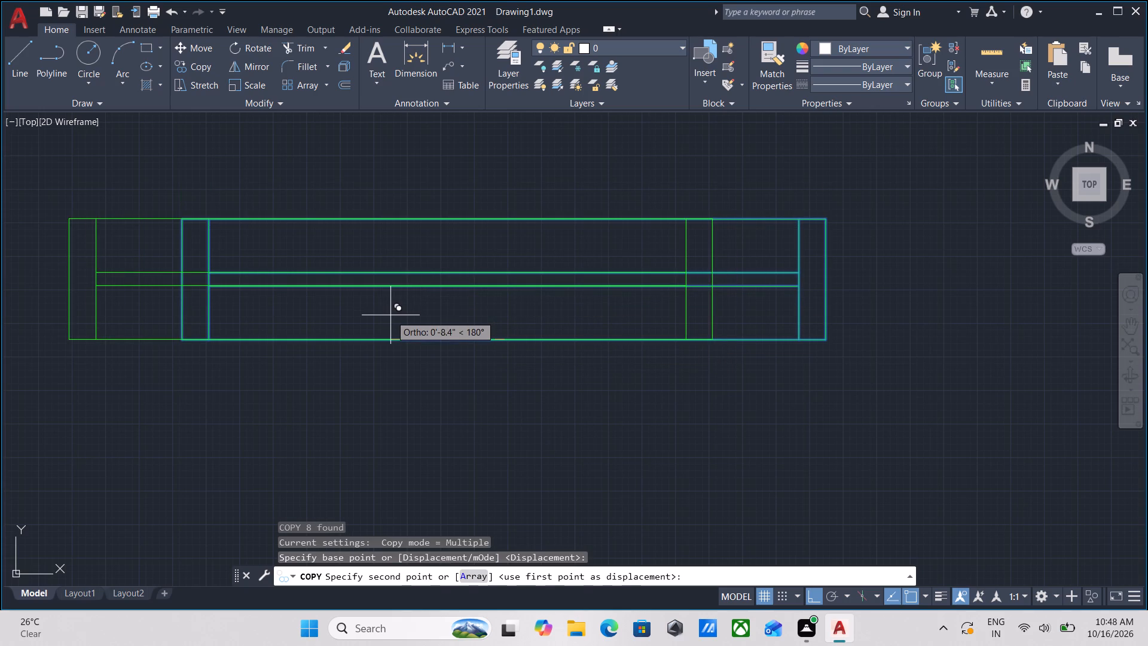
{"action": "key", "text": "F8"}
{"action": "scroll", "coordinate": [298, 315], "scroll_direction": "down", "scroll_amount": 3}
{"action": "middle_click_drag", "start_coordinate": [312, 304], "coordinate": [677, 291]}
{"action": "scroll", "coordinate": [469, 290], "scroll_direction": "down", "scroll_amount": 2}
{"action": "middle_click_drag", "start_coordinate": [469, 290], "coordinate": [811, 316]}
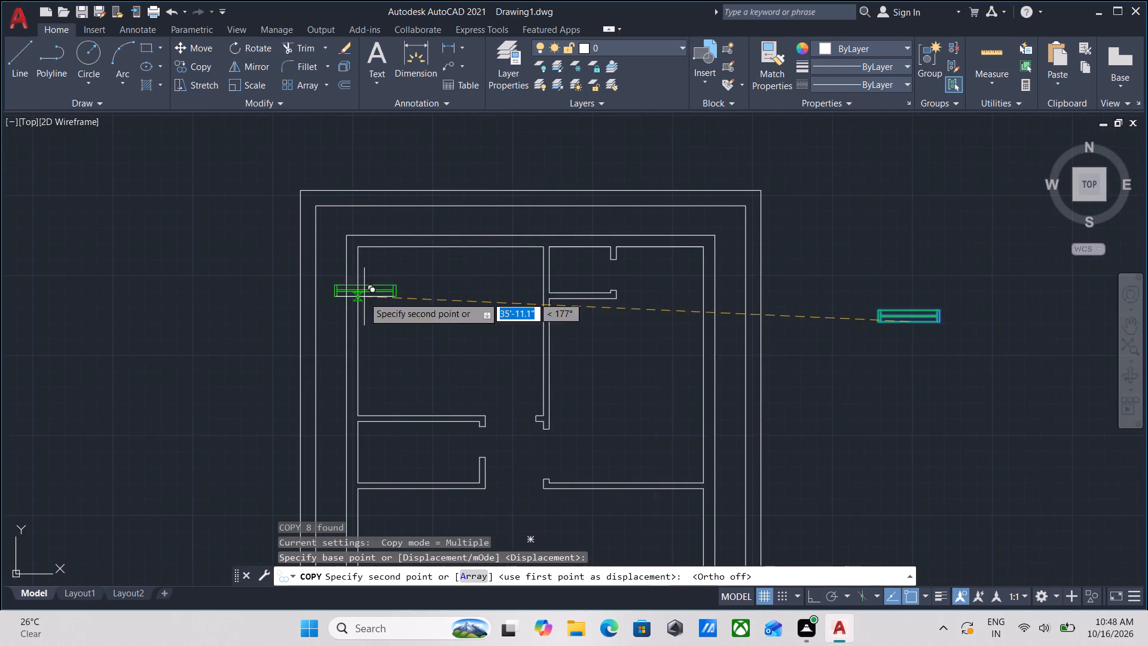
{"action": "middle_click_drag", "start_coordinate": [374, 302], "coordinate": [535, 349]}
{"action": "scroll", "coordinate": [573, 291], "scroll_direction": "up", "scroll_amount": 2}
{"action": "middle_click_drag", "start_coordinate": [652, 300], "coordinate": [564, 328]}
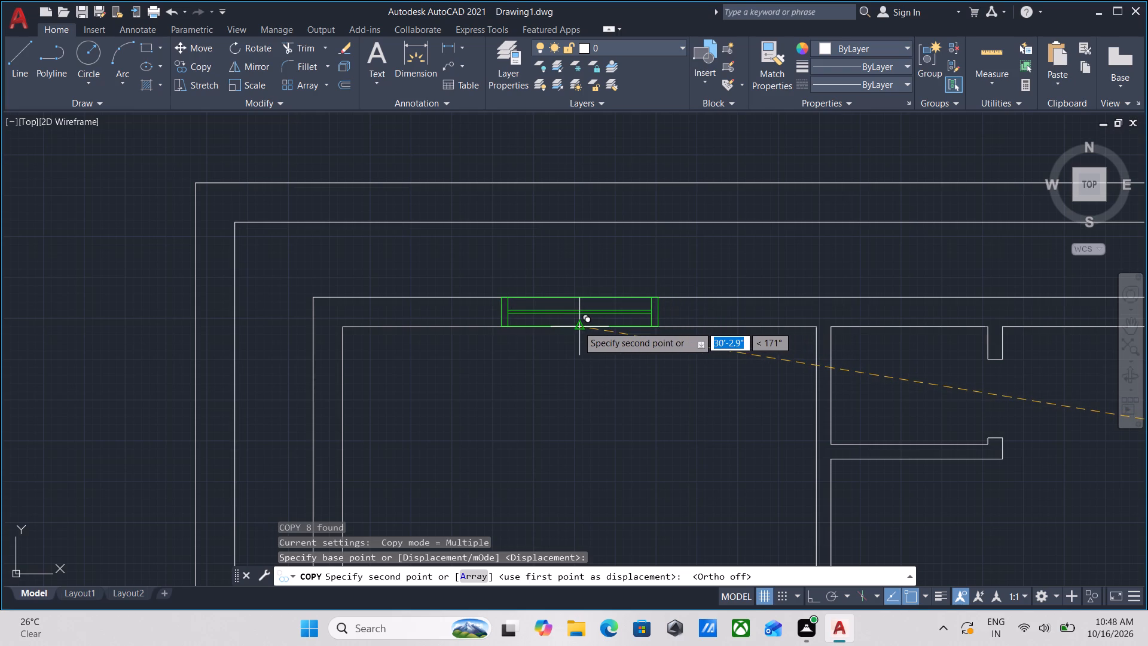
{"action": "left_click", "coordinate": [578, 326]}
{"action": "scroll", "coordinate": [596, 403], "scroll_direction": "down", "scroll_amount": 2}
{"action": "middle_click_drag", "start_coordinate": [595, 406], "coordinate": [584, 306]}
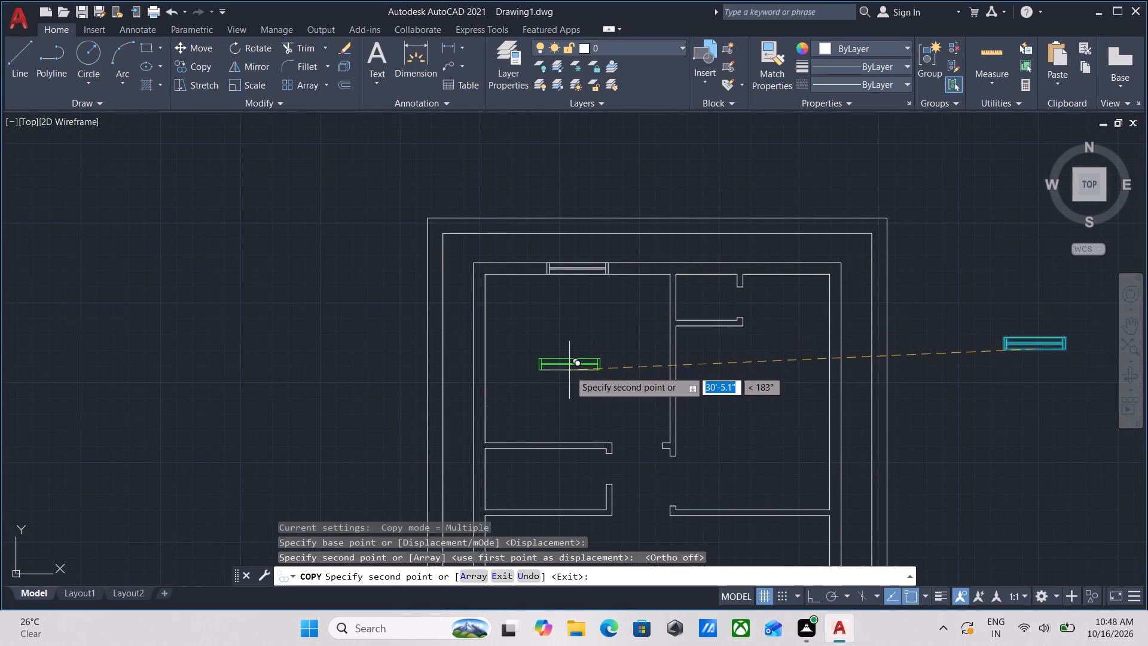
{"action": "scroll", "coordinate": [569, 371], "scroll_direction": "up", "scroll_amount": 2}
{"action": "scroll", "coordinate": [576, 342], "scroll_direction": "down", "scroll_amount": 1}
{"action": "middle_click_drag", "start_coordinate": [576, 342], "coordinate": [523, 432]}
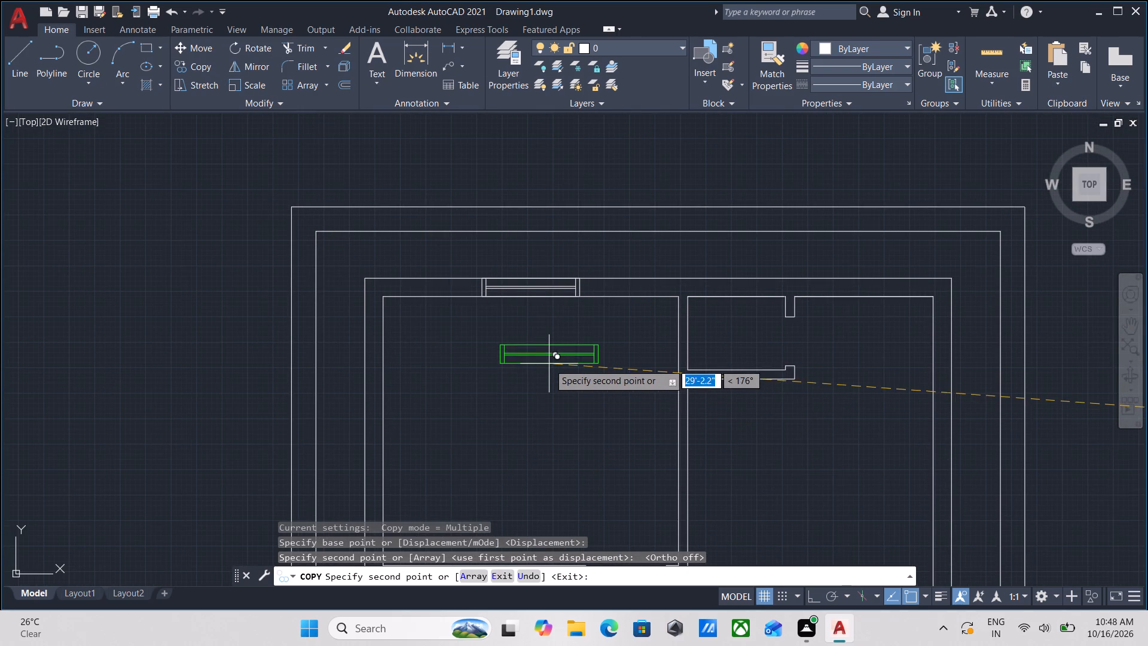
{"action": "key", "text": "Escape"}
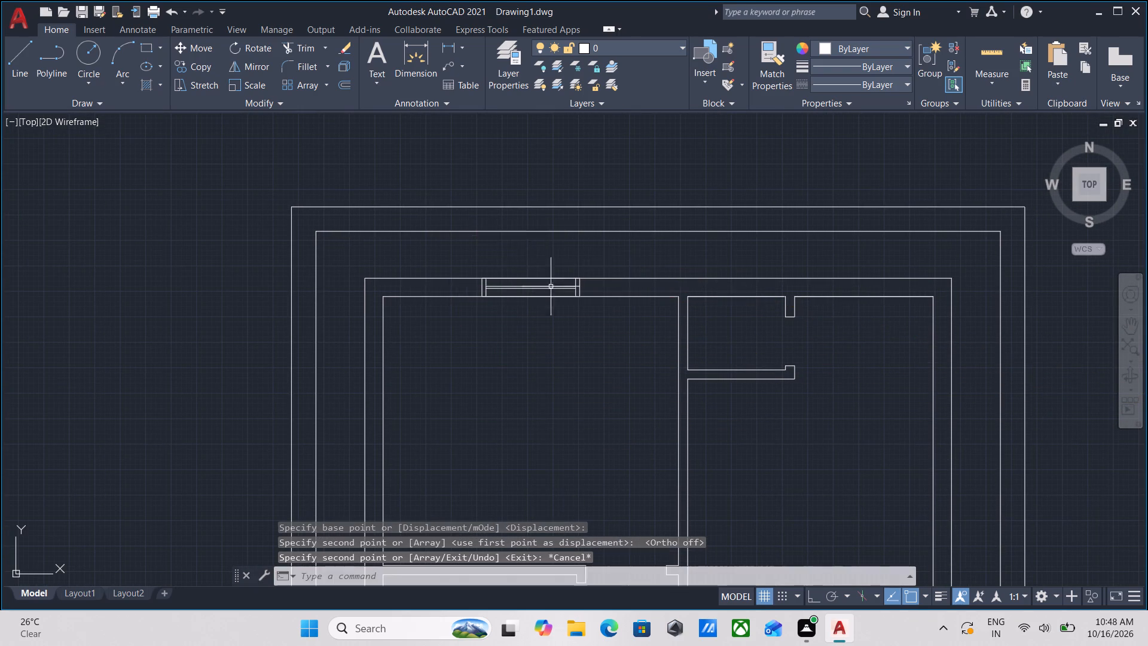
Assign the window copy in the upper-left room's top wall to the WINDOWS layer.
{"action": "scroll", "coordinate": [554, 291], "scroll_direction": "up", "scroll_amount": 3}
{"action": "left_click", "coordinate": [661, 279]}
{"action": "left_click", "coordinate": [603, 255]}
{"action": "left_click", "coordinate": [642, 48]}
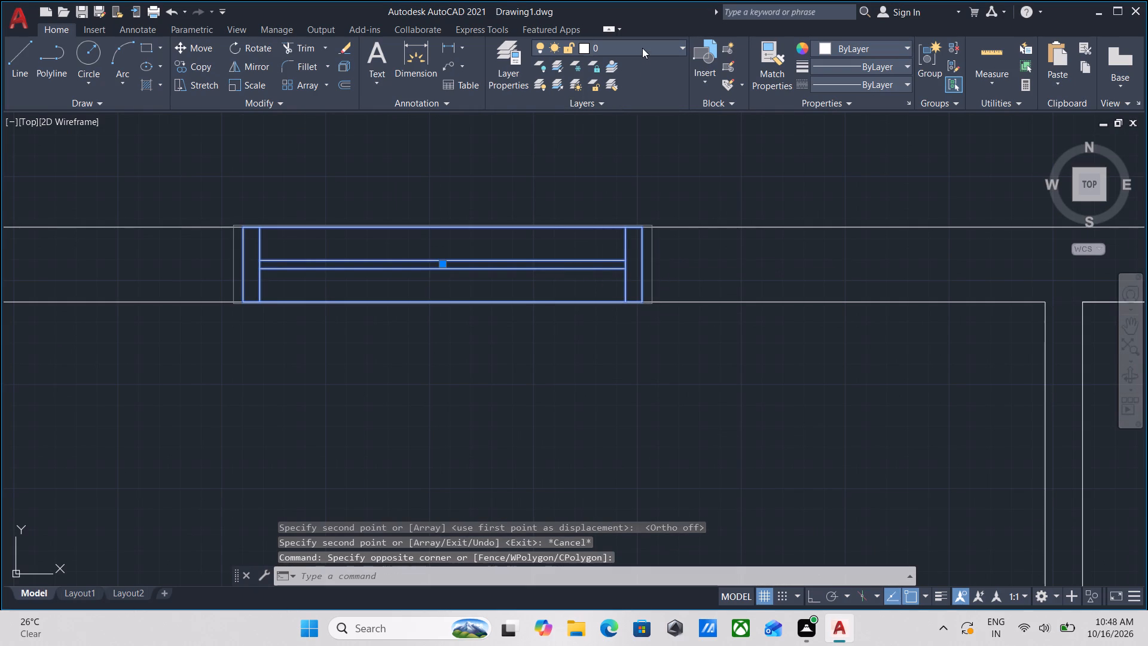
{"action": "left_click", "coordinate": [632, 138]}
{"action": "scroll", "coordinate": [625, 209], "scroll_direction": "down", "scroll_amount": 2}
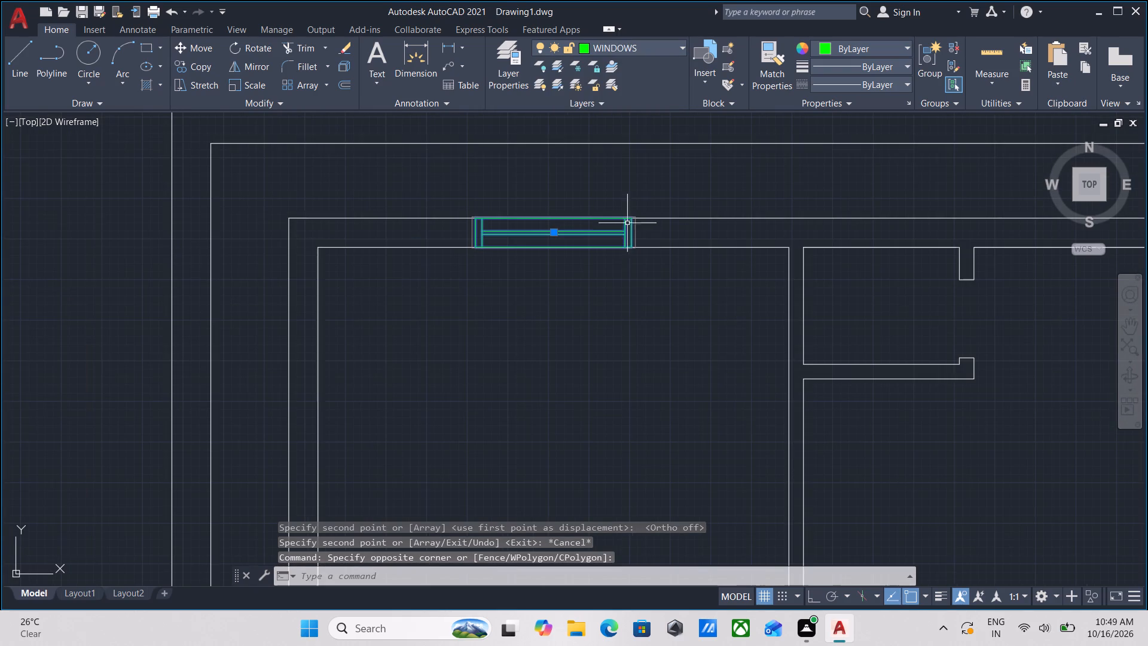
{"action": "key", "text": "Escape"}
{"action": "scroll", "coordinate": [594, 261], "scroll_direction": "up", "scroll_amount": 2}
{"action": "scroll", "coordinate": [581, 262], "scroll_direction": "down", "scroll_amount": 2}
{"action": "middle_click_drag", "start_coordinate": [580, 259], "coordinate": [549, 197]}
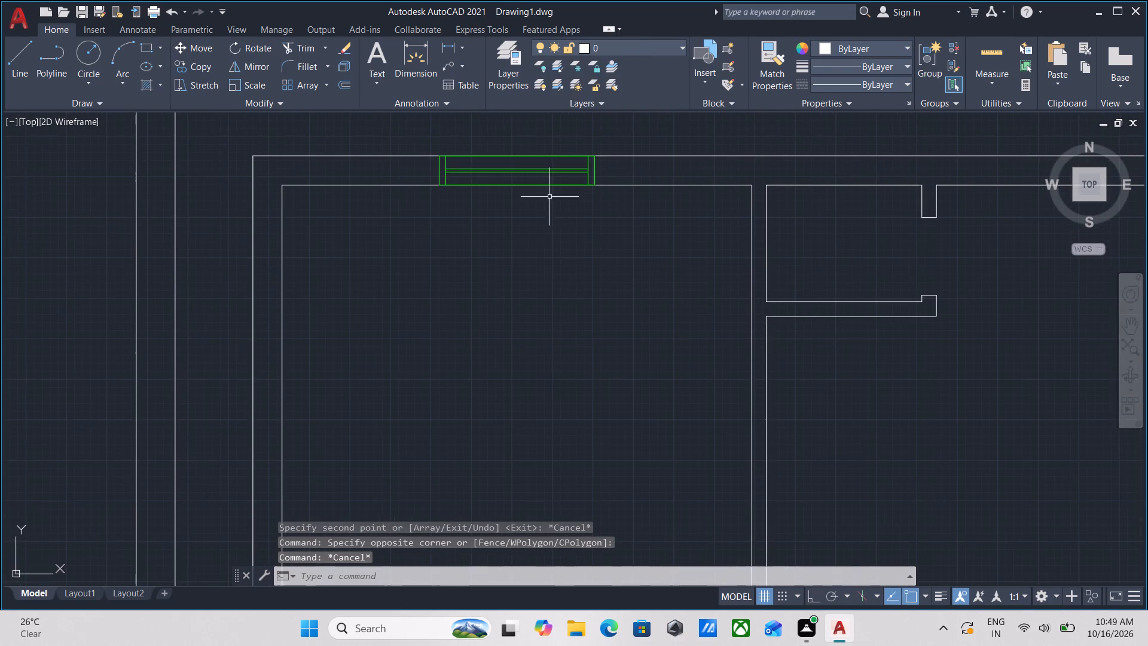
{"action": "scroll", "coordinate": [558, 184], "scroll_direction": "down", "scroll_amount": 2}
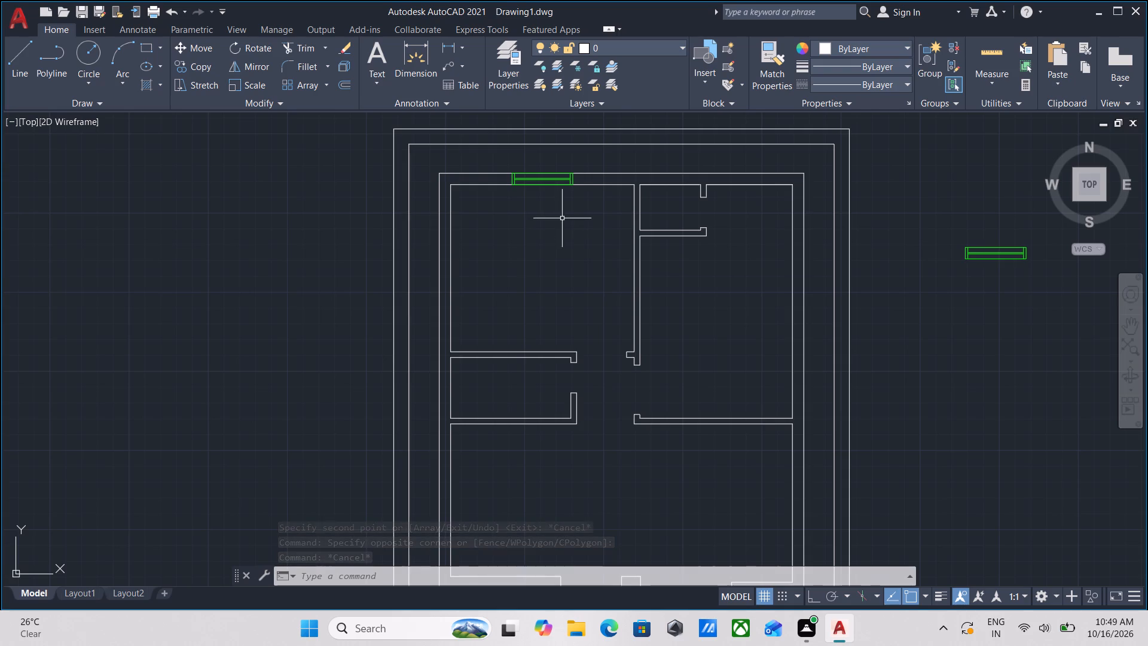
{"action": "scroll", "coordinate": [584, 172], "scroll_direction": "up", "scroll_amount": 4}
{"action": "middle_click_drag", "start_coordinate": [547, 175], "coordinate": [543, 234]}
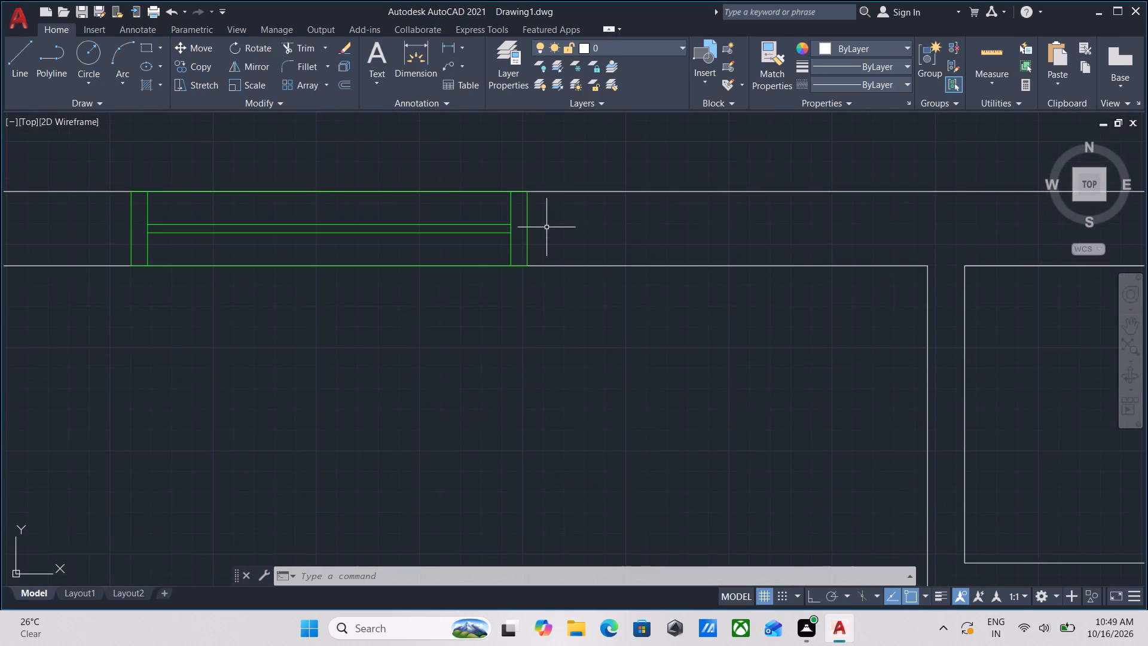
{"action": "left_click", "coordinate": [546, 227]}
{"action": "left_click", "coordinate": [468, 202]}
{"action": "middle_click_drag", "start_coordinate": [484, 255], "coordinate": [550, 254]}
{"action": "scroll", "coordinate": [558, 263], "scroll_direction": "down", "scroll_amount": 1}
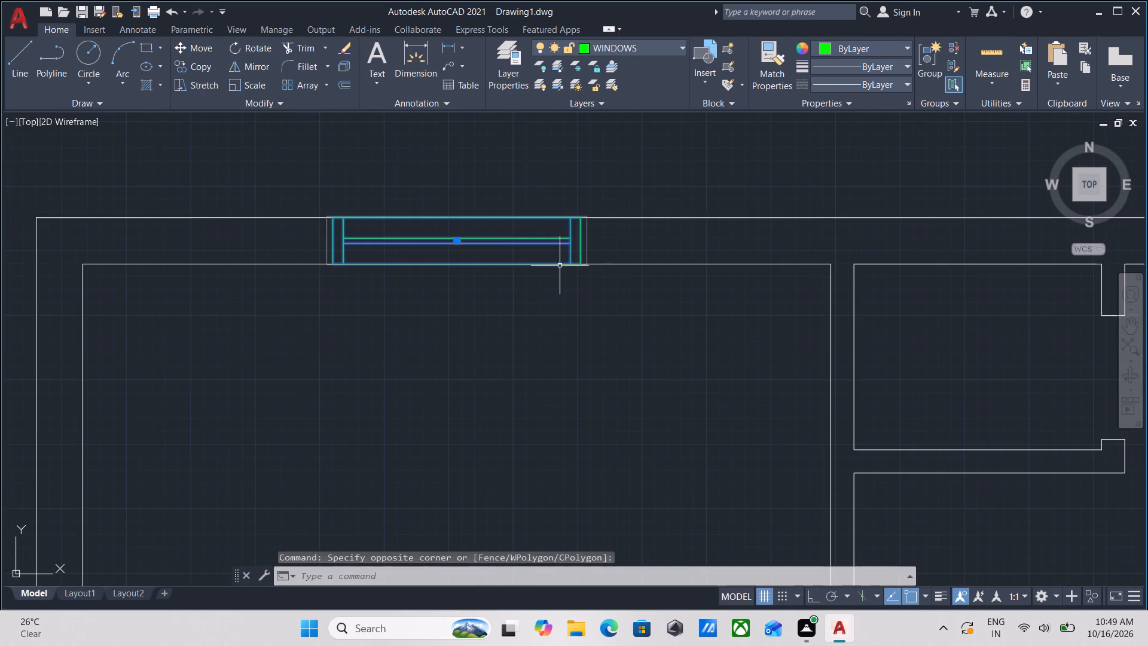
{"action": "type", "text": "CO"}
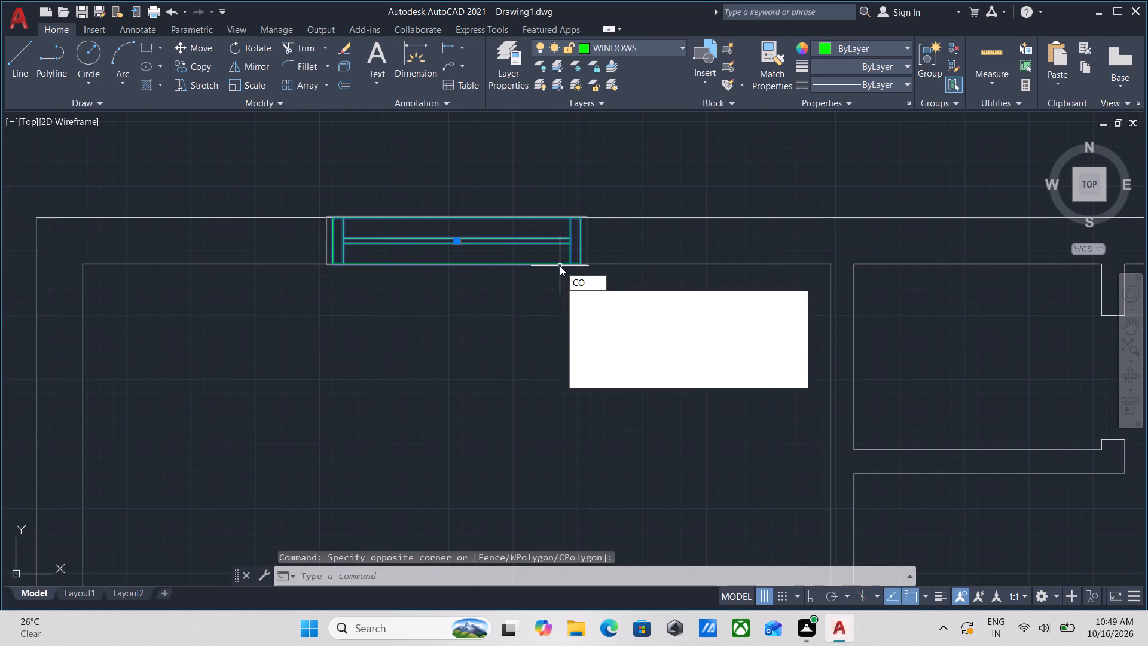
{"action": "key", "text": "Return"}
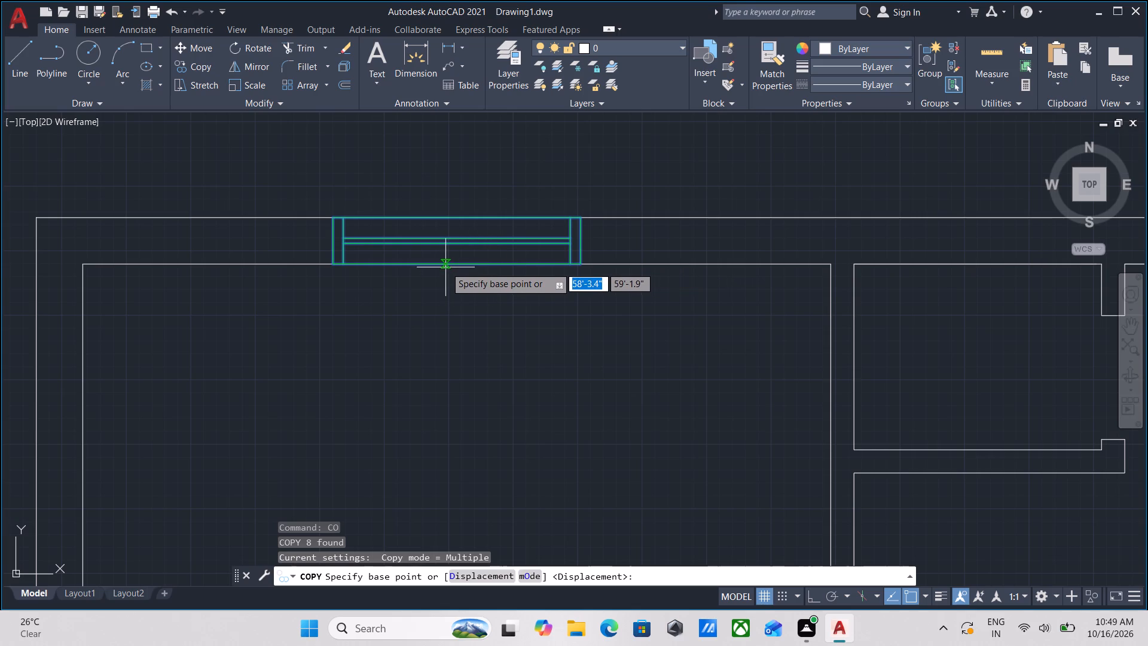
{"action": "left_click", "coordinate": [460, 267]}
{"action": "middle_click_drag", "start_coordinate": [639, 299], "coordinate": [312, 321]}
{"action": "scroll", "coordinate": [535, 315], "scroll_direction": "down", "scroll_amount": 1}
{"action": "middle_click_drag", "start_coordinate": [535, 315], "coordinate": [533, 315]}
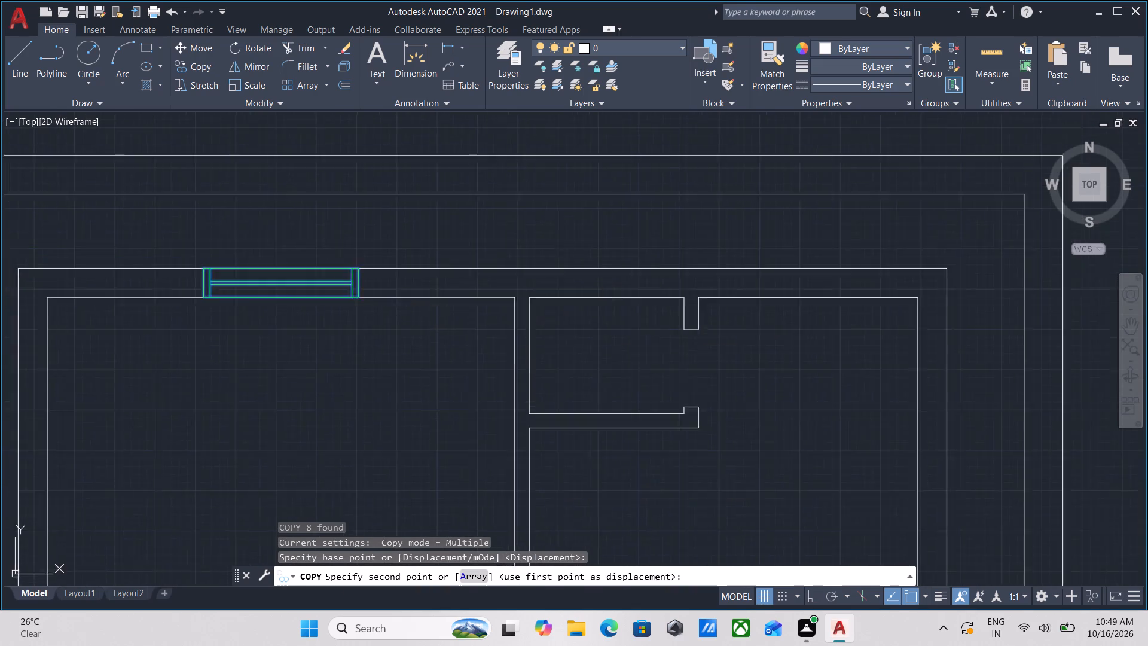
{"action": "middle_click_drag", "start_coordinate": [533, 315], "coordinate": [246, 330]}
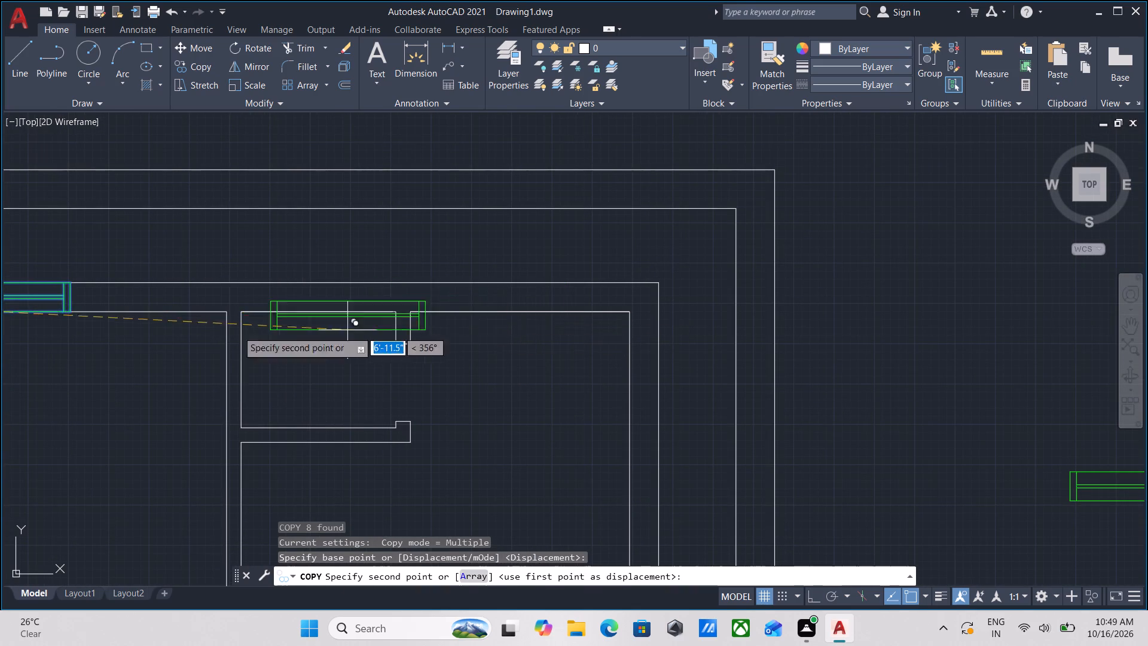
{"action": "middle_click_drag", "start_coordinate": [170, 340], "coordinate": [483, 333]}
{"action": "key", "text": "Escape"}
Copy the top-wall window by its lower-left corner to the upper-right room's inner top wall line, at the short partition stub's right-hand corner.
{"action": "scroll", "coordinate": [295, 281], "scroll_direction": "up", "scroll_amount": 2}
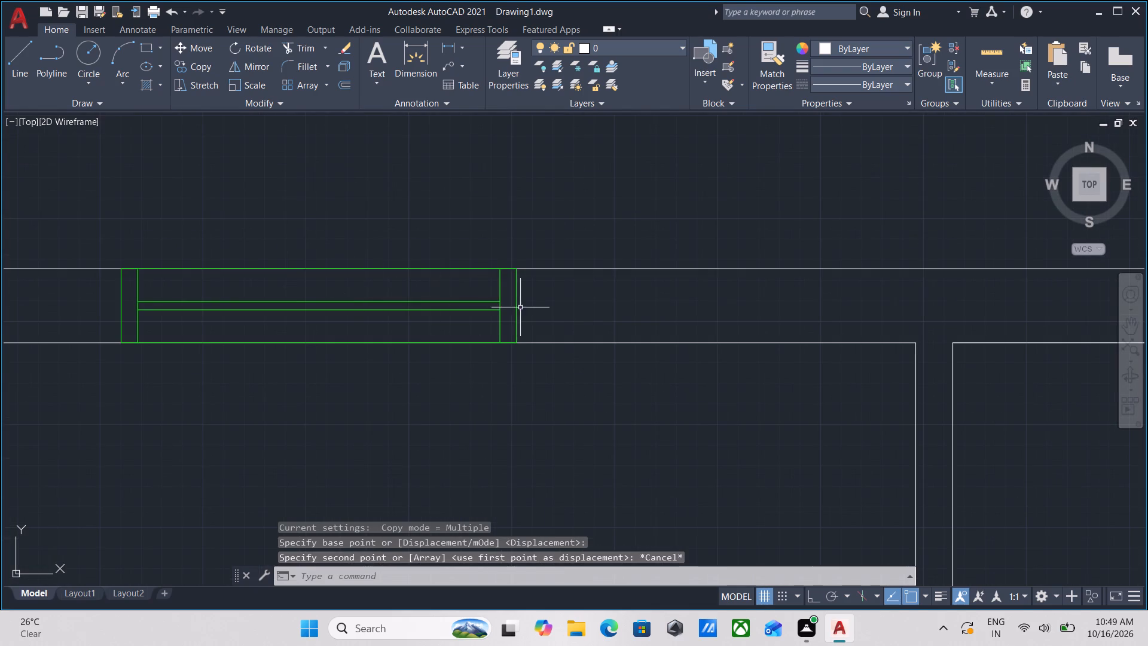
{"action": "left_click", "coordinate": [521, 306]}
{"action": "left_click", "coordinate": [450, 288]}
{"action": "key", "text": "c"}
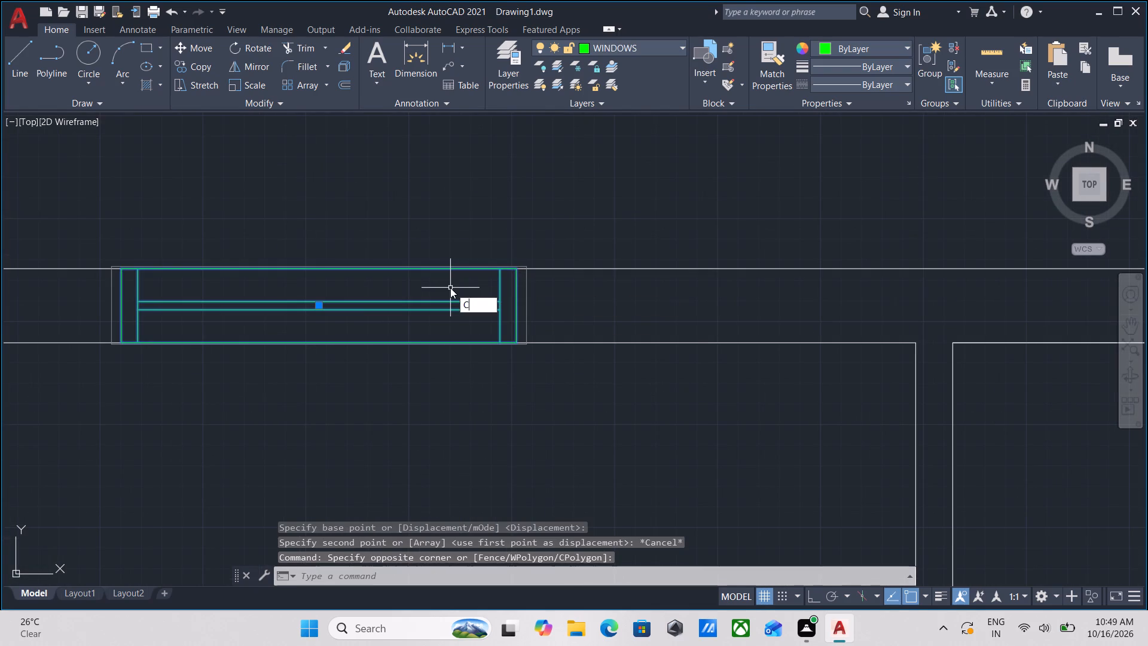
{"action": "key", "text": "o"}
{"action": "key", "text": "Return"}
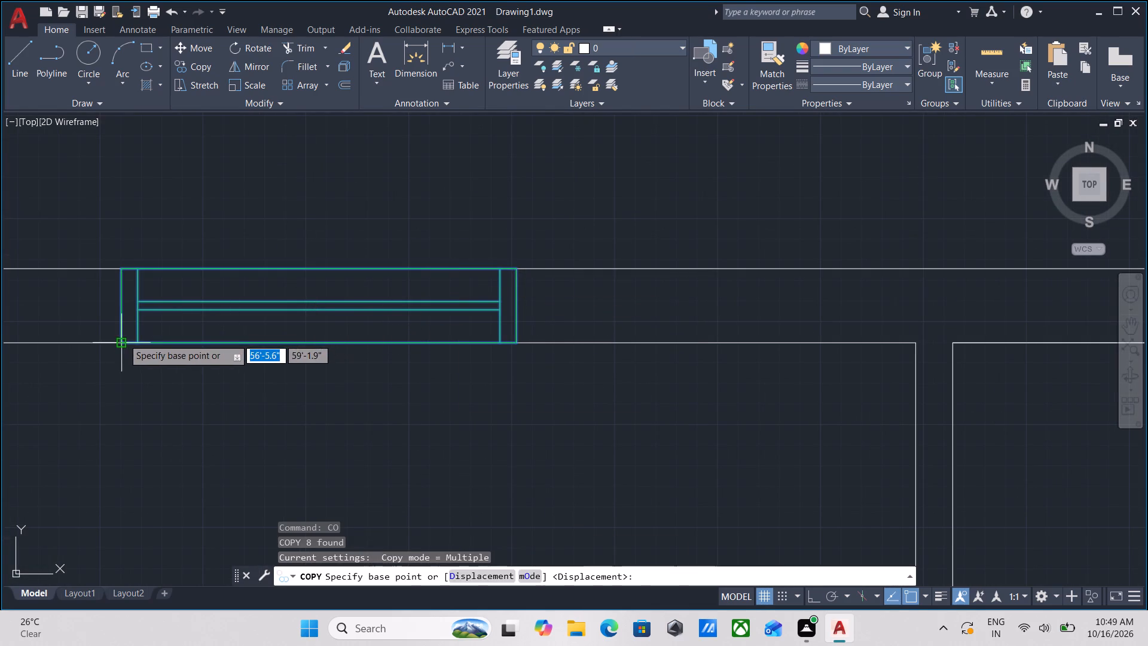
{"action": "left_click", "coordinate": [123, 339]}
{"action": "middle_click_drag", "start_coordinate": [589, 359], "coordinate": [149, 342]}
{"action": "scroll", "coordinate": [550, 331], "scroll_direction": "down", "scroll_amount": 2}
{"action": "middle_click_drag", "start_coordinate": [530, 337], "coordinate": [283, 355]}
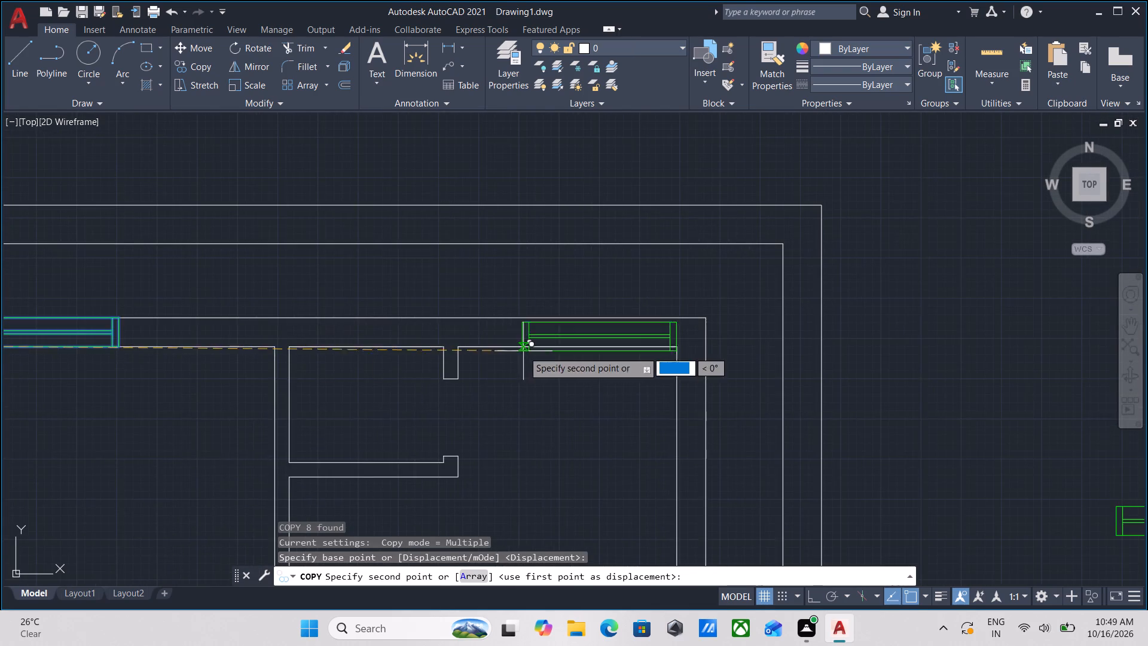
{"action": "scroll", "coordinate": [495, 336], "scroll_direction": "up", "scroll_amount": 3}
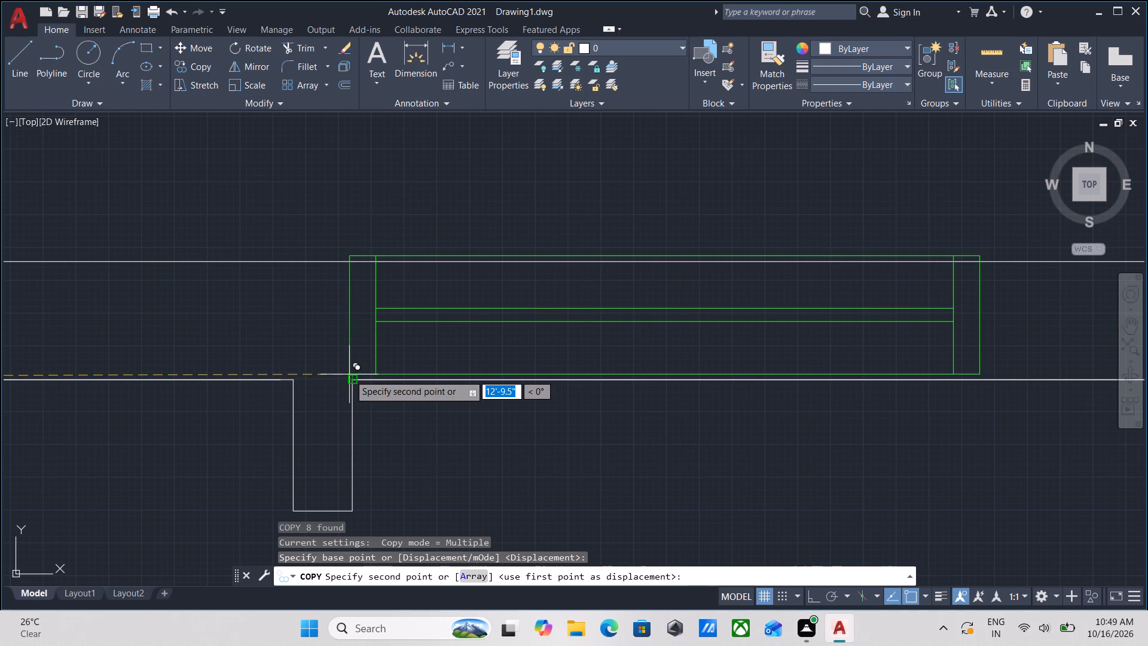
{"action": "left_click", "coordinate": [355, 376]}
Place another copy of the window in the empty space outside the plot's left boundary and finish copying.
{"action": "scroll", "coordinate": [486, 285], "scroll_direction": "down", "scroll_amount": 6}
{"action": "middle_click_drag", "start_coordinate": [344, 351], "coordinate": [532, 330]}
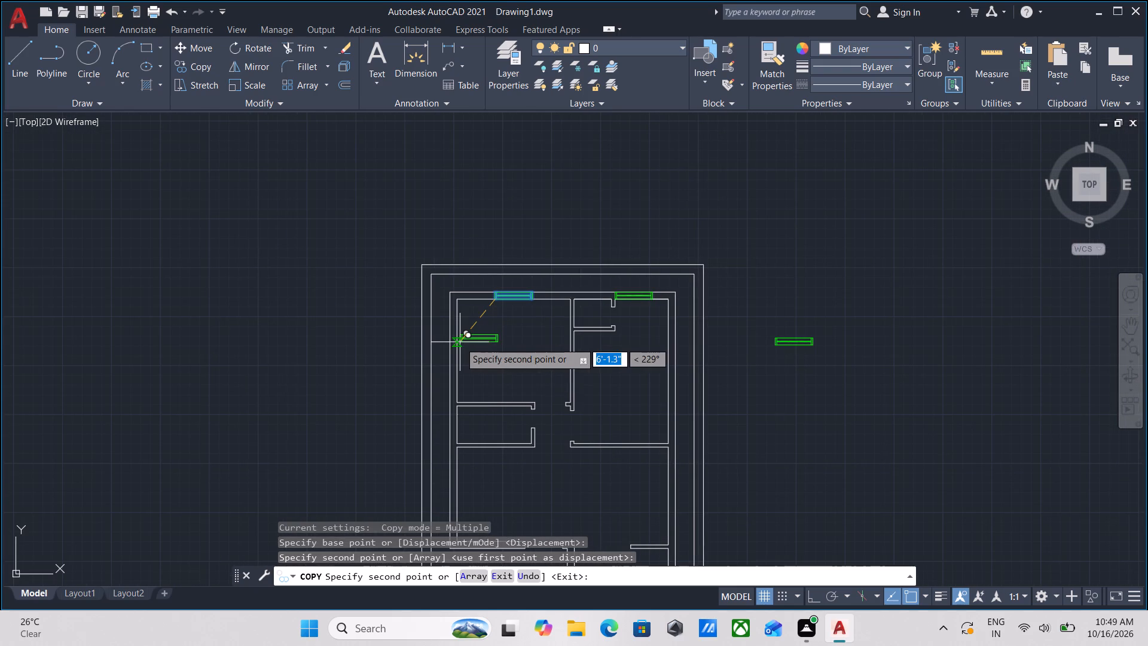
{"action": "scroll", "coordinate": [512, 372], "scroll_direction": "up", "scroll_amount": 1}
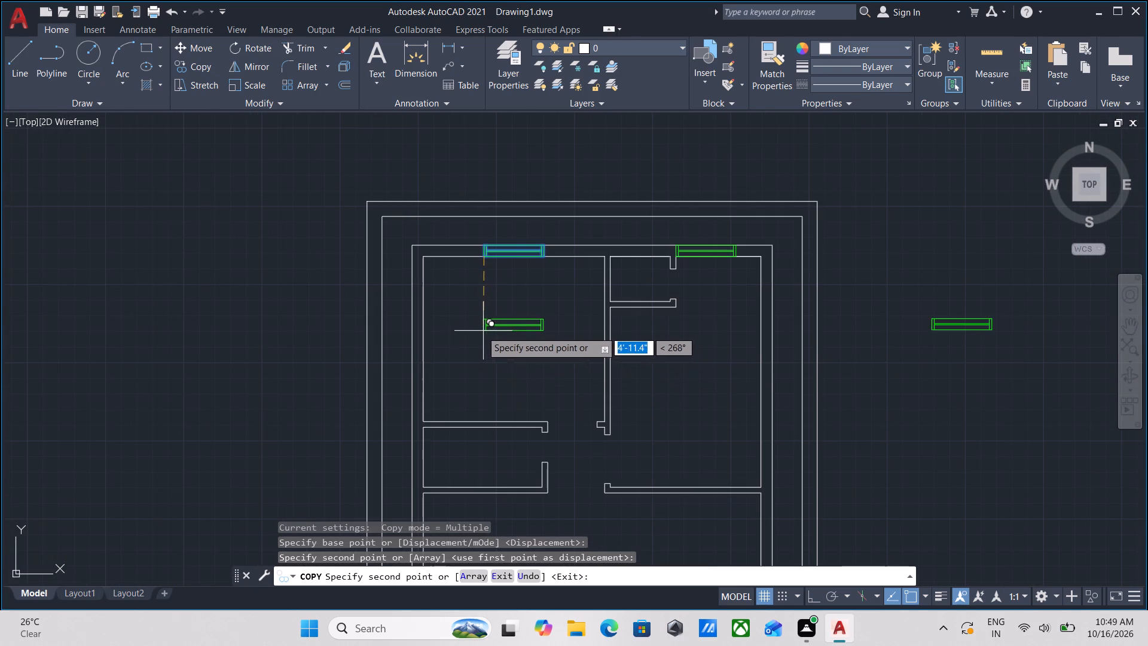
{"action": "scroll", "coordinate": [377, 358], "scroll_direction": "up", "scroll_amount": 3}
{"action": "middle_click_drag", "start_coordinate": [221, 319], "coordinate": [350, 316]}
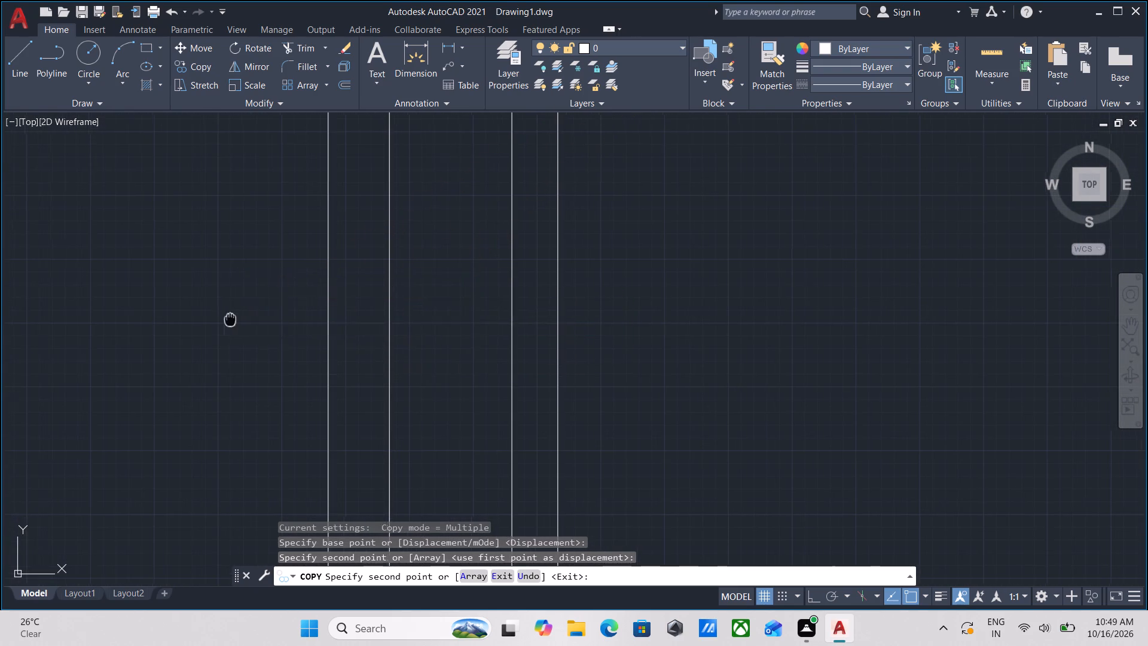
{"action": "middle_click_drag", "start_coordinate": [350, 316], "coordinate": [579, 322]}
{"action": "scroll", "coordinate": [373, 327], "scroll_direction": "down", "scroll_amount": 1}
{"action": "middle_click_drag", "start_coordinate": [373, 327], "coordinate": [505, 348]}
{"action": "left_click", "coordinate": [374, 321]}
{"action": "key", "text": "Escape"}
Rotate the window copy outside the left boundary by 270° about its lower-right corner so it stands vertical, with ortho on.
{"action": "left_click_drag", "start_coordinate": [536, 244], "coordinate": [518, 263]}
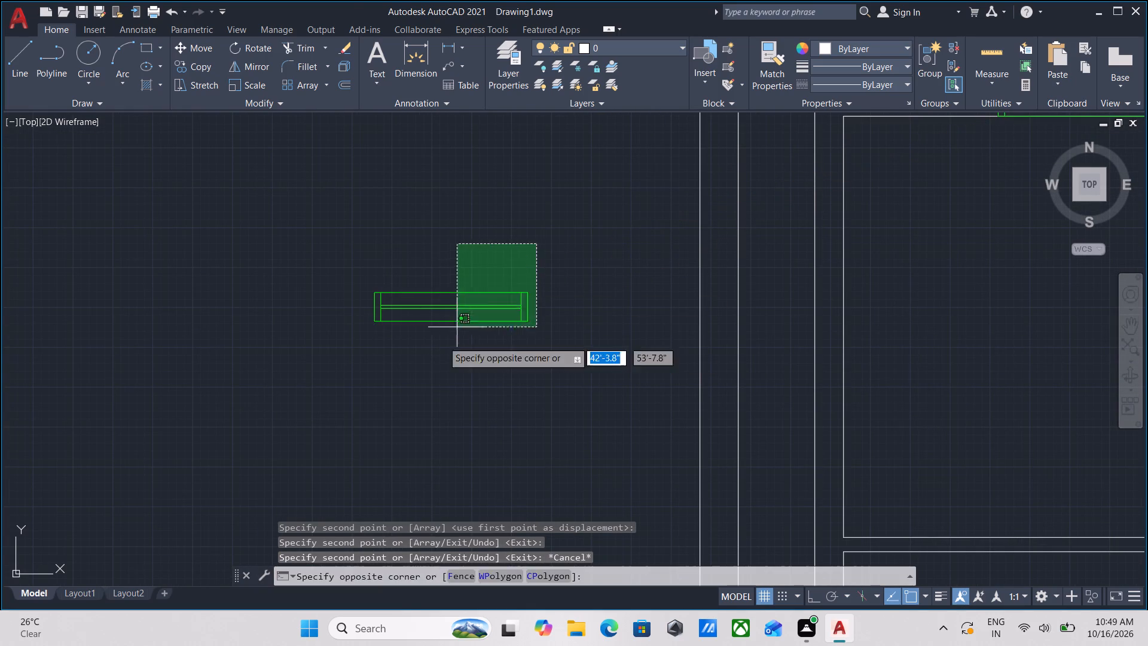
{"action": "left_click", "coordinate": [433, 346]}
{"action": "key", "text": "r"}
{"action": "key", "text": "o"}
{"action": "key", "text": "Return"}
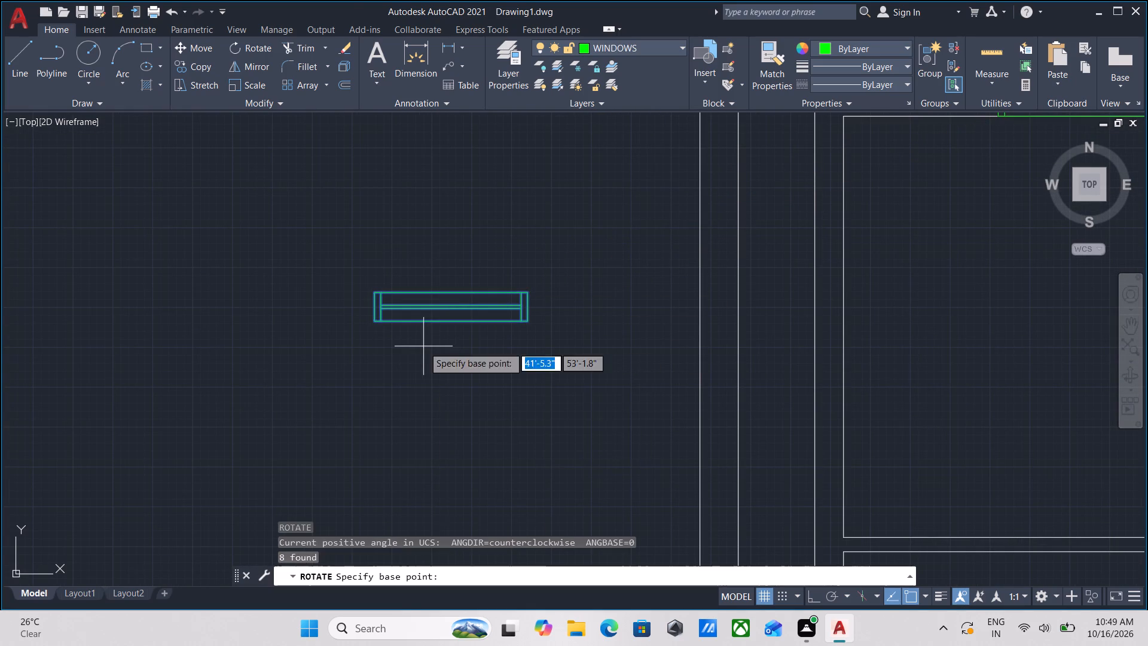
{"action": "scroll", "coordinate": [525, 337], "scroll_direction": "up", "scroll_amount": 2}
{"action": "left_click", "coordinate": [533, 299]}
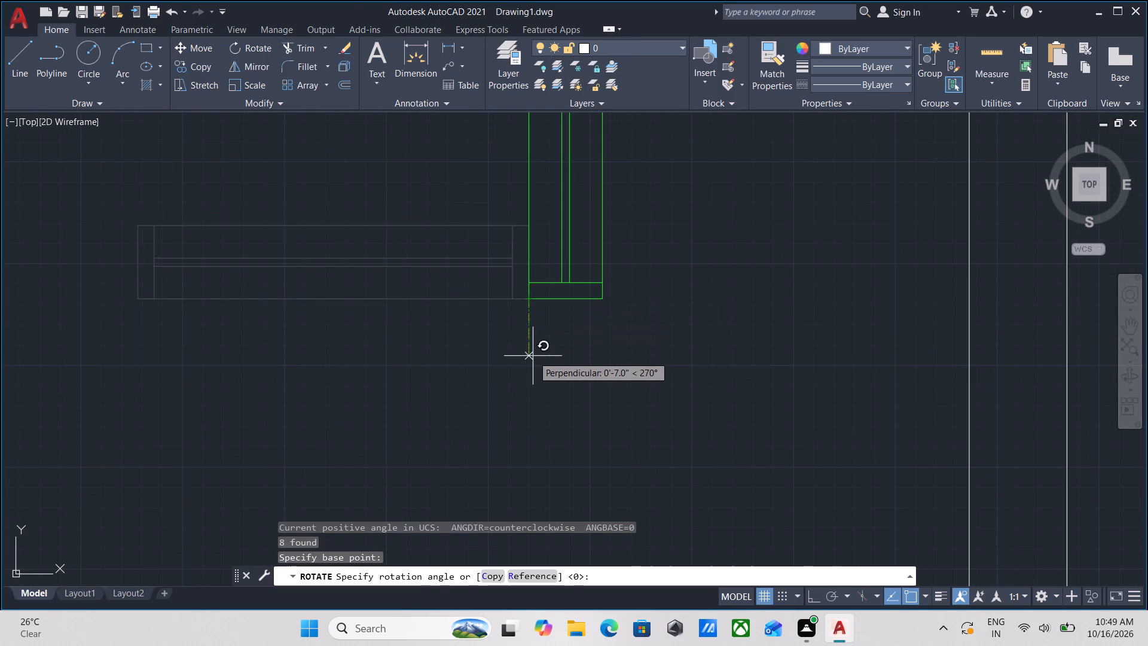
{"action": "key", "text": "F8"}
{"action": "left_click", "coordinate": [538, 389]}
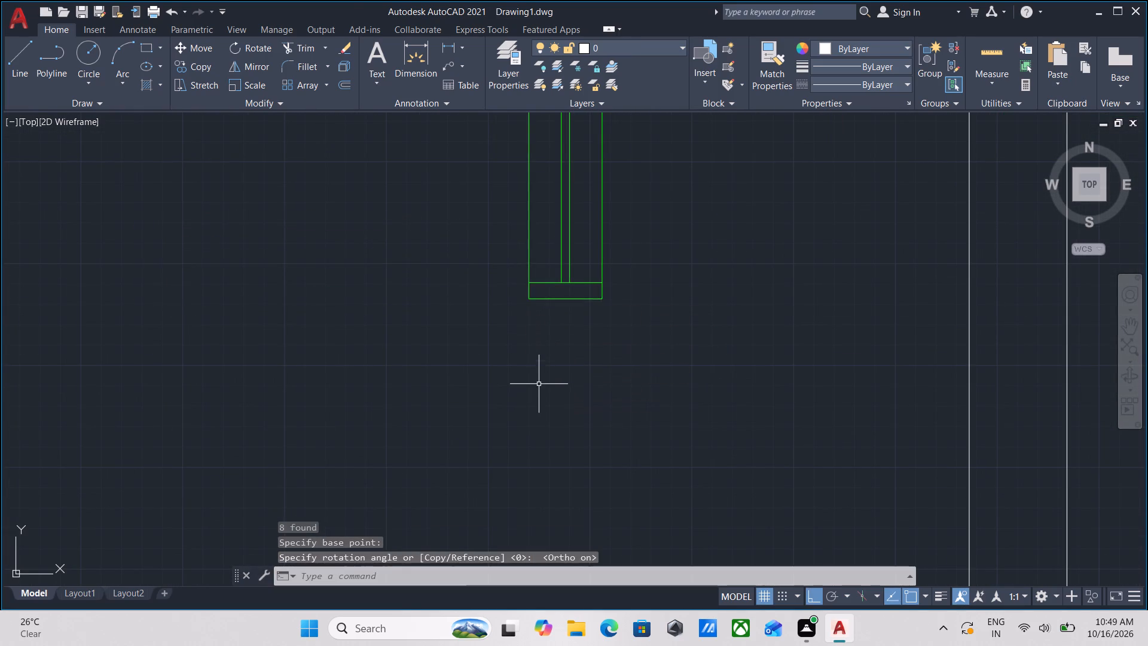
Copy the vertical window by its right edge's midpoint to the midpoint of the upper-left room's left wall, on the inner wall line.
{"action": "scroll", "coordinate": [557, 366], "scroll_direction": "down", "scroll_amount": 3}
{"action": "middle_click_drag", "start_coordinate": [557, 366], "coordinate": [554, 411]}
{"action": "left_click", "coordinate": [583, 382]}
{"action": "left_click", "coordinate": [545, 359]}
{"action": "scroll", "coordinate": [586, 419], "scroll_direction": "up", "scroll_amount": 2}
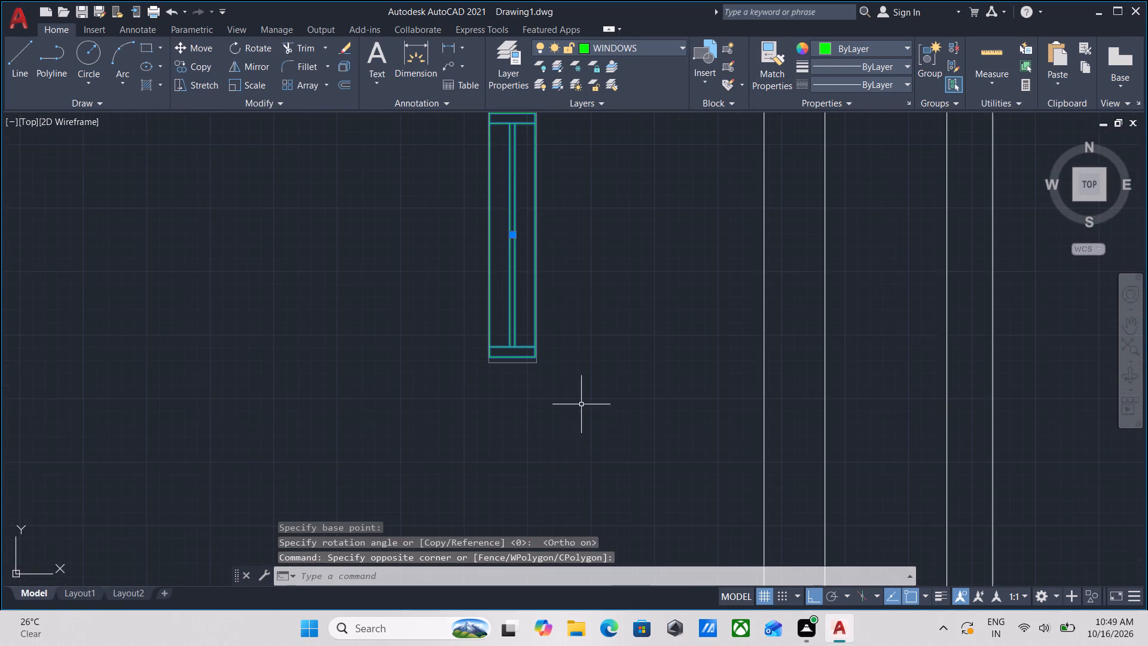
{"action": "middle_click_drag", "start_coordinate": [581, 404], "coordinate": [584, 449]}
{"action": "type", "text": "CO"}
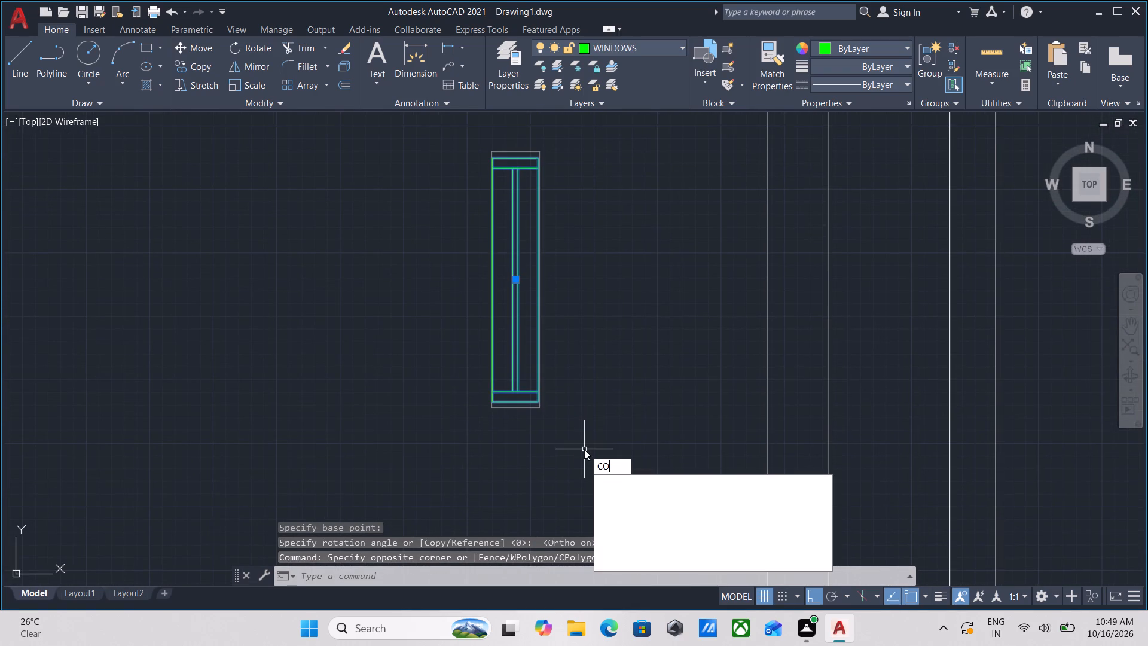
{"action": "key", "text": "Return"}
{"action": "left_click", "coordinate": [540, 282]}
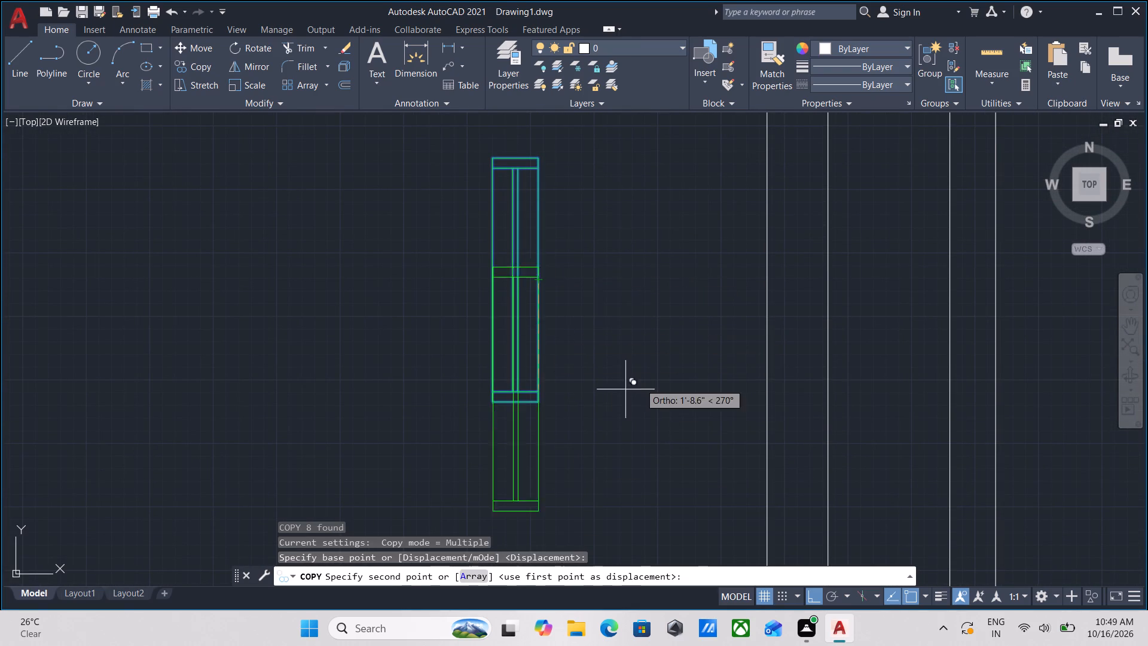
{"action": "key", "text": "F8"}
{"action": "scroll", "coordinate": [646, 383], "scroll_direction": "down", "scroll_amount": 2}
{"action": "middle_click_drag", "start_coordinate": [646, 383], "coordinate": [474, 299]}
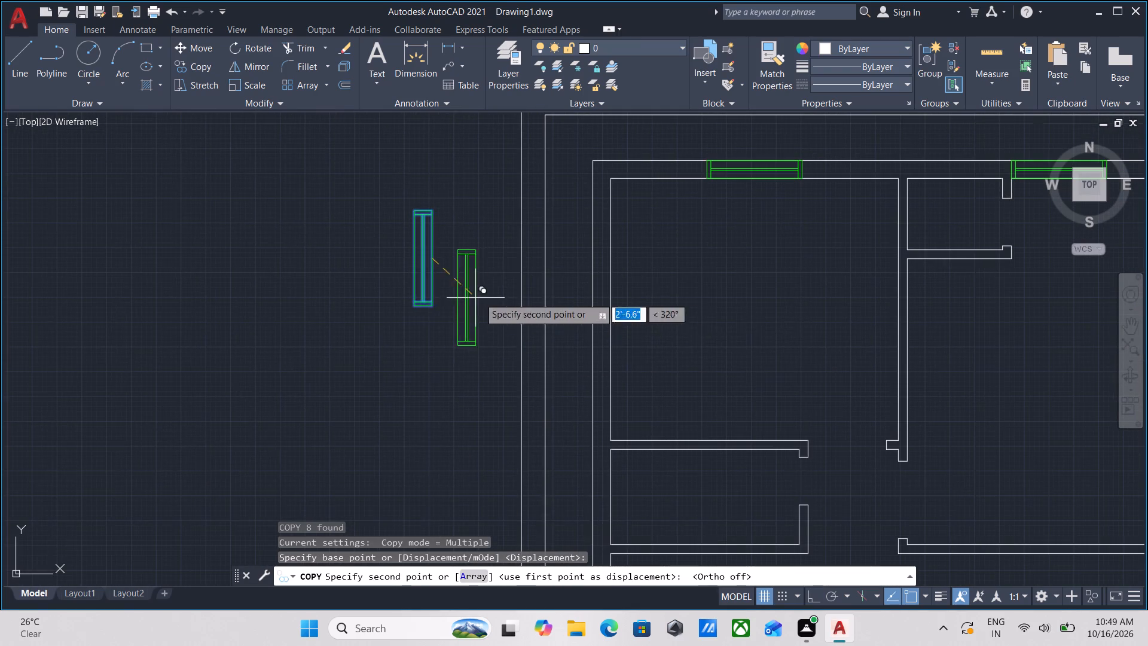
{"action": "left_click", "coordinate": [610, 306]}
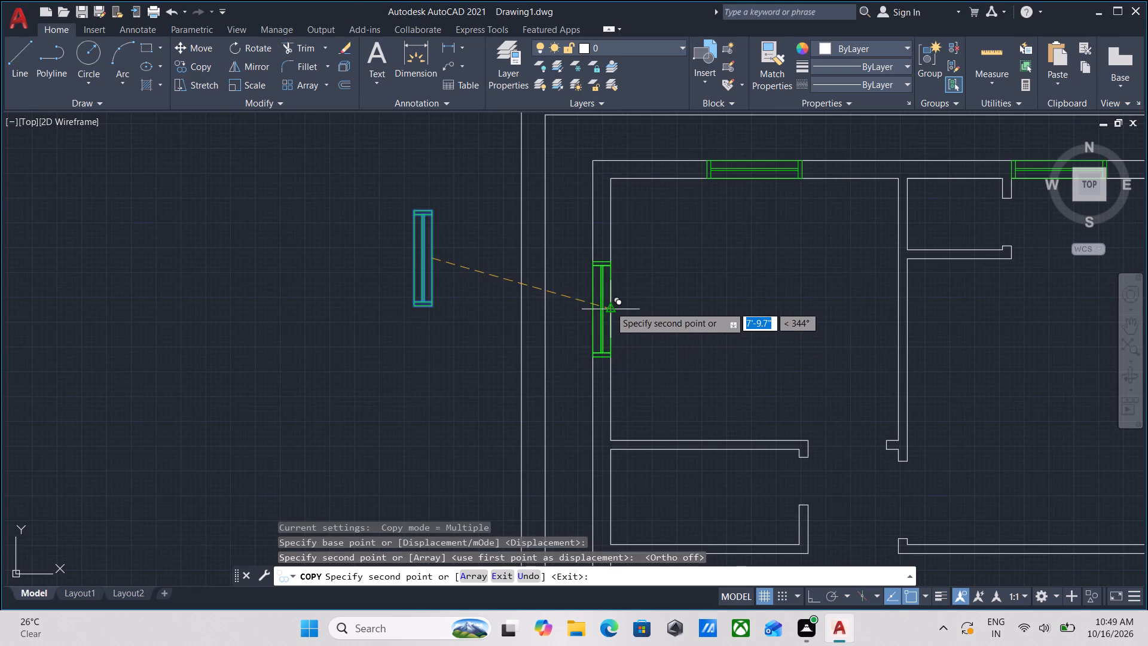
Place another vertical window copy at the midpoint of the large middle room's left wall, on the inner line, and finish copying.
{"action": "middle_click_drag", "start_coordinate": [672, 344], "coordinate": [661, 297]}
{"action": "scroll", "coordinate": [676, 298], "scroll_direction": "down", "scroll_amount": 2}
{"action": "middle_click_drag", "start_coordinate": [676, 299], "coordinate": [575, 263]}
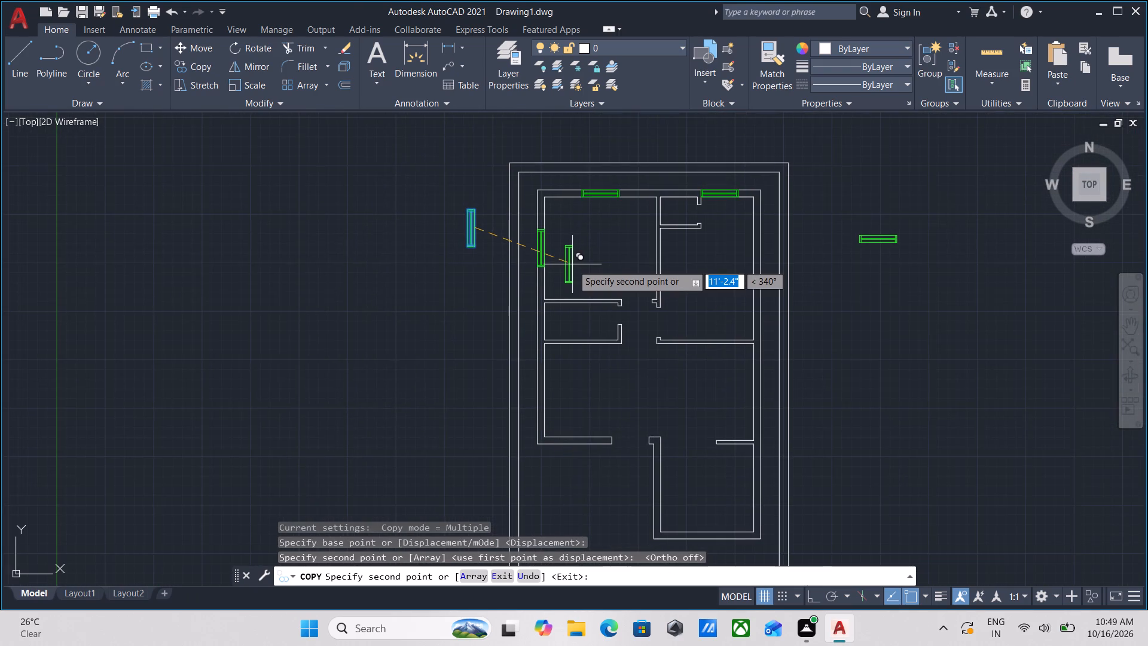
{"action": "middle_click_drag", "start_coordinate": [591, 256], "coordinate": [574, 318]}
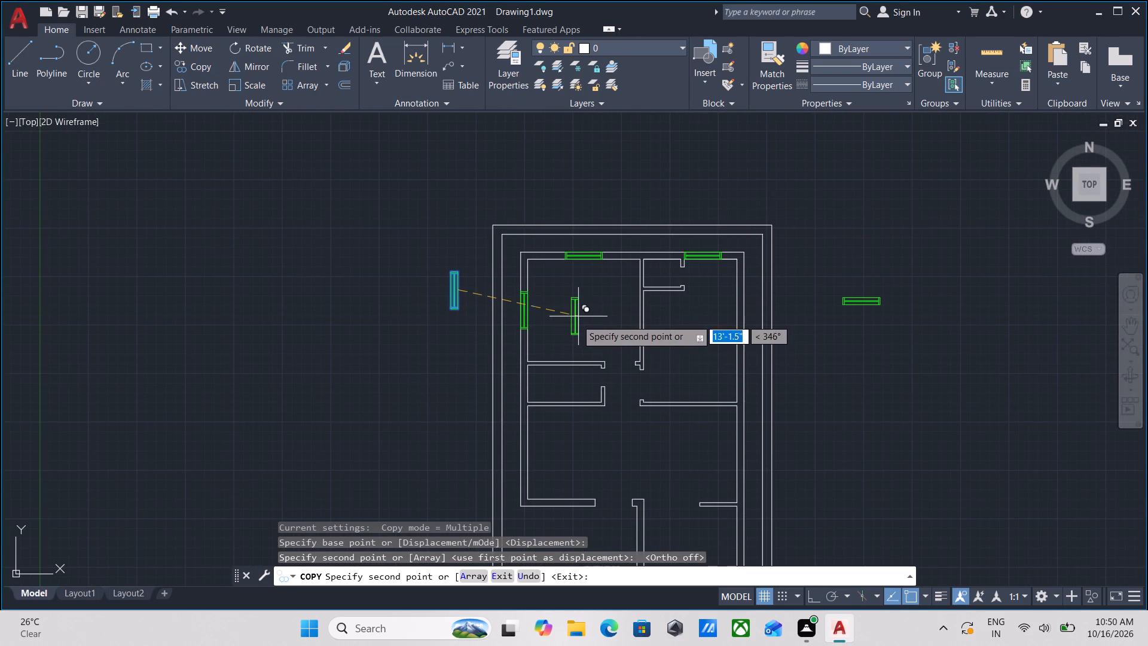
{"action": "middle_click_drag", "start_coordinate": [555, 321], "coordinate": [575, 276]}
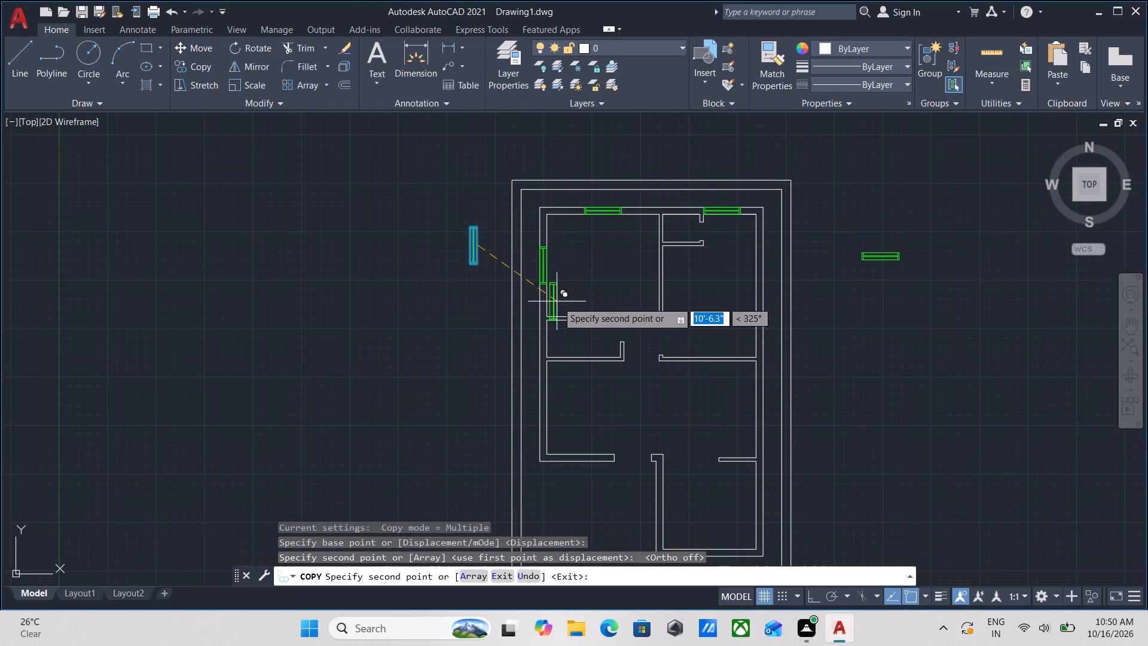
{"action": "middle_click_drag", "start_coordinate": [577, 400], "coordinate": [582, 358]}
{"action": "scroll", "coordinate": [568, 367], "scroll_direction": "up", "scroll_amount": 3}
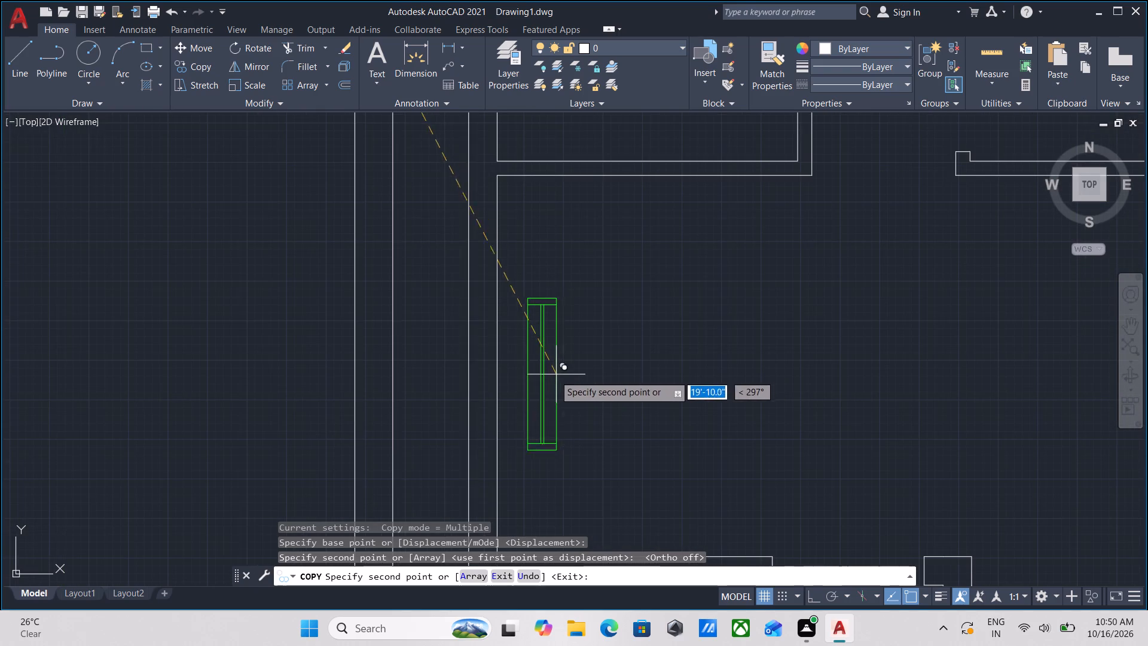
{"action": "left_click", "coordinate": [498, 363]}
{"action": "scroll", "coordinate": [602, 331], "scroll_direction": "down", "scroll_amount": 2}
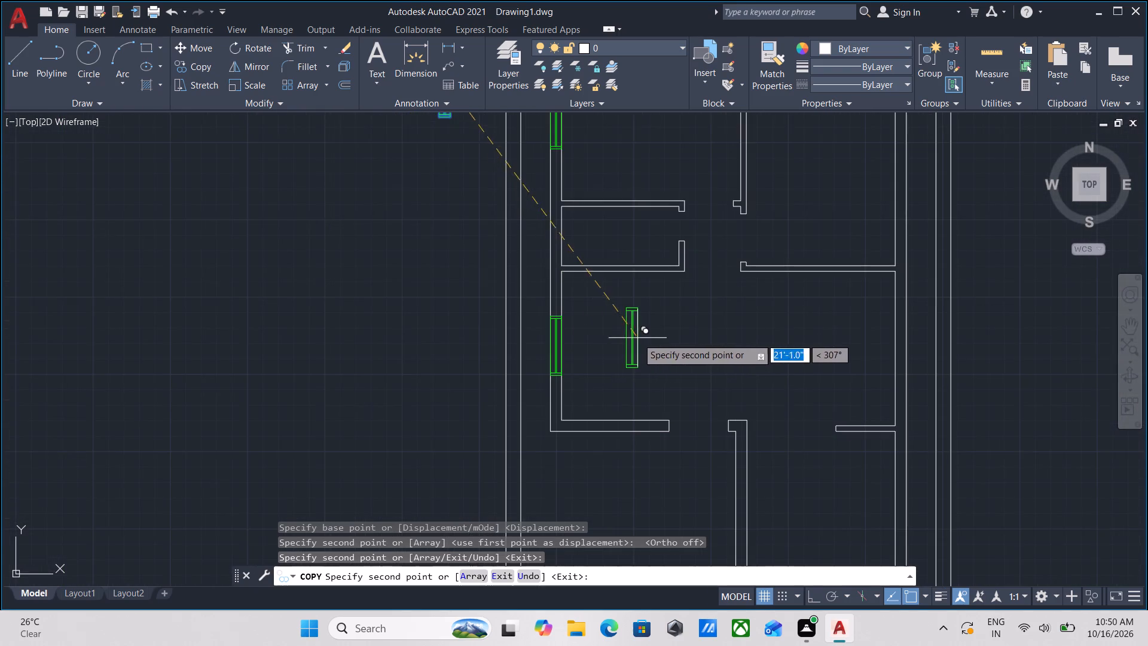
{"action": "middle_click_drag", "start_coordinate": [637, 338], "coordinate": [606, 346]}
{"action": "scroll", "coordinate": [604, 352], "scroll_direction": "down", "scroll_amount": 1}
{"action": "middle_click_drag", "start_coordinate": [604, 352], "coordinate": [606, 387]}
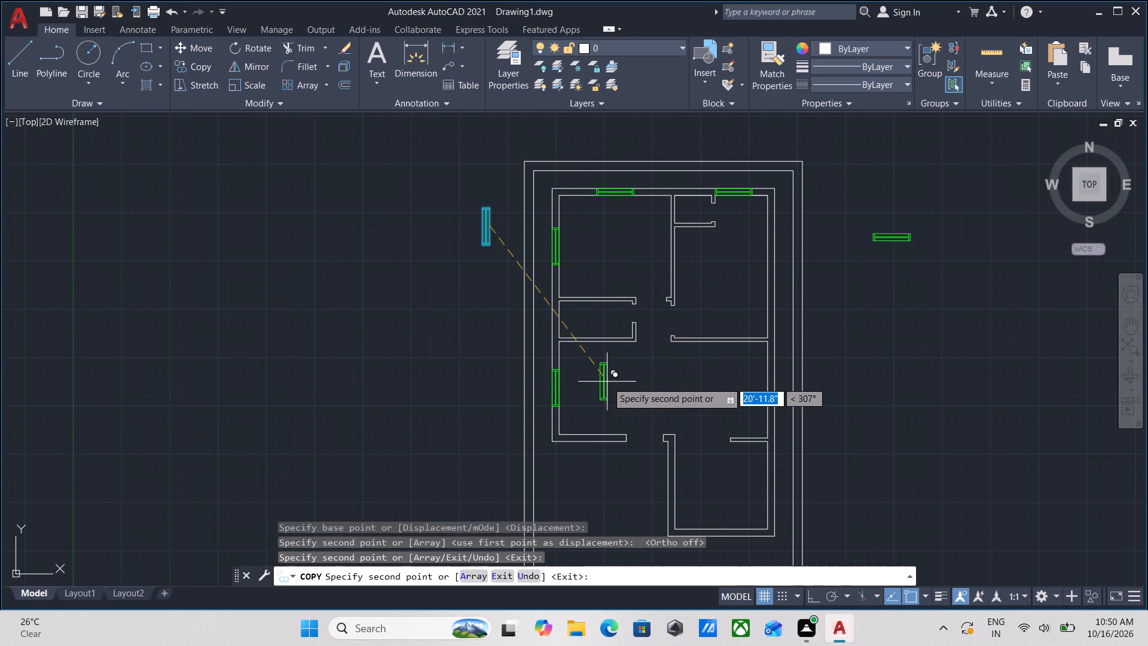
{"action": "scroll", "coordinate": [595, 443], "scroll_direction": "up", "scroll_amount": 2}
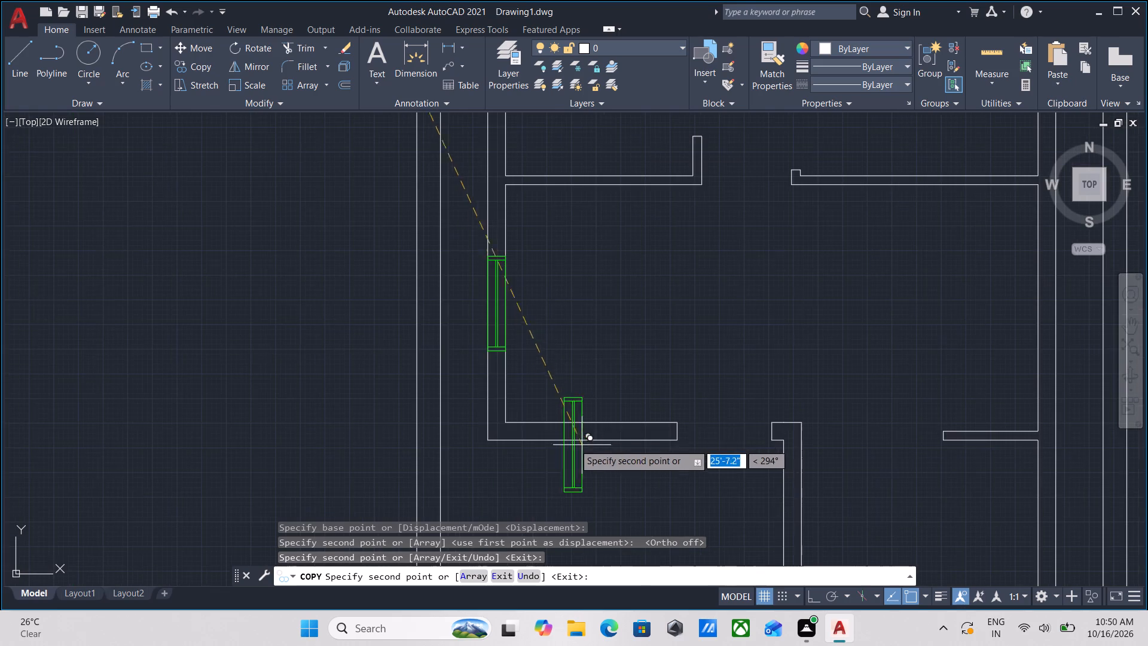
{"action": "scroll", "coordinate": [301, 328], "scroll_direction": "down", "scroll_amount": 1}
{"action": "middle_click_drag", "start_coordinate": [301, 328], "coordinate": [398, 481]}
{"action": "scroll", "coordinate": [386, 417], "scroll_direction": "down", "scroll_amount": 2}
{"action": "middle_click_drag", "start_coordinate": [385, 417], "coordinate": [385, 440]}
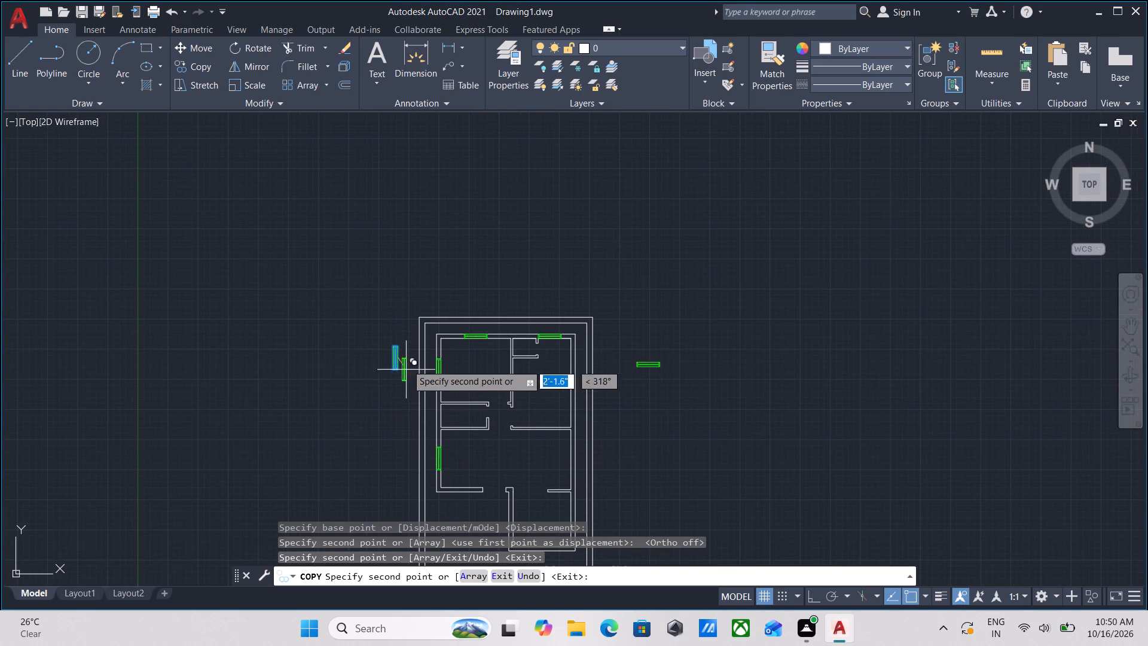
{"action": "key", "text": "Escape"}
Copy the upper-left room's top-wall window by its top edge's midpoint to the inner-line midpoint of the large middle room's bottom-left wall.
{"action": "scroll", "coordinate": [405, 334], "scroll_direction": "up", "scroll_amount": 3}
{"action": "scroll", "coordinate": [580, 342], "scroll_direction": "up", "scroll_amount": 2}
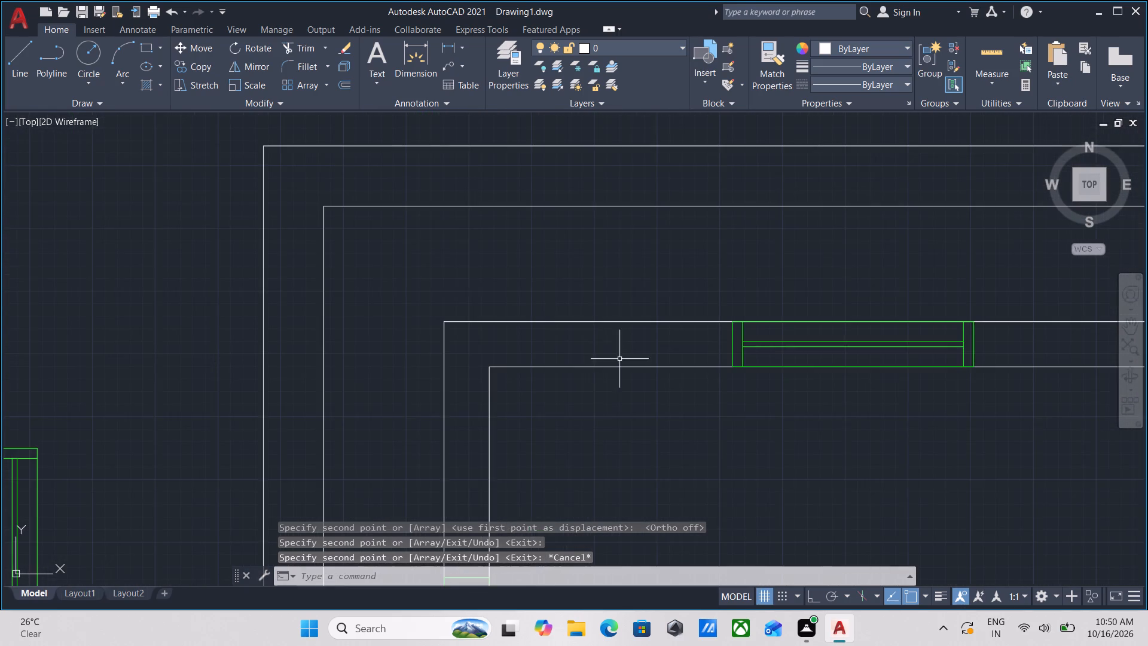
{"action": "middle_click_drag", "start_coordinate": [620, 359], "coordinate": [181, 275]}
{"action": "left_click", "coordinate": [545, 260]}
{"action": "left_click", "coordinate": [504, 260]}
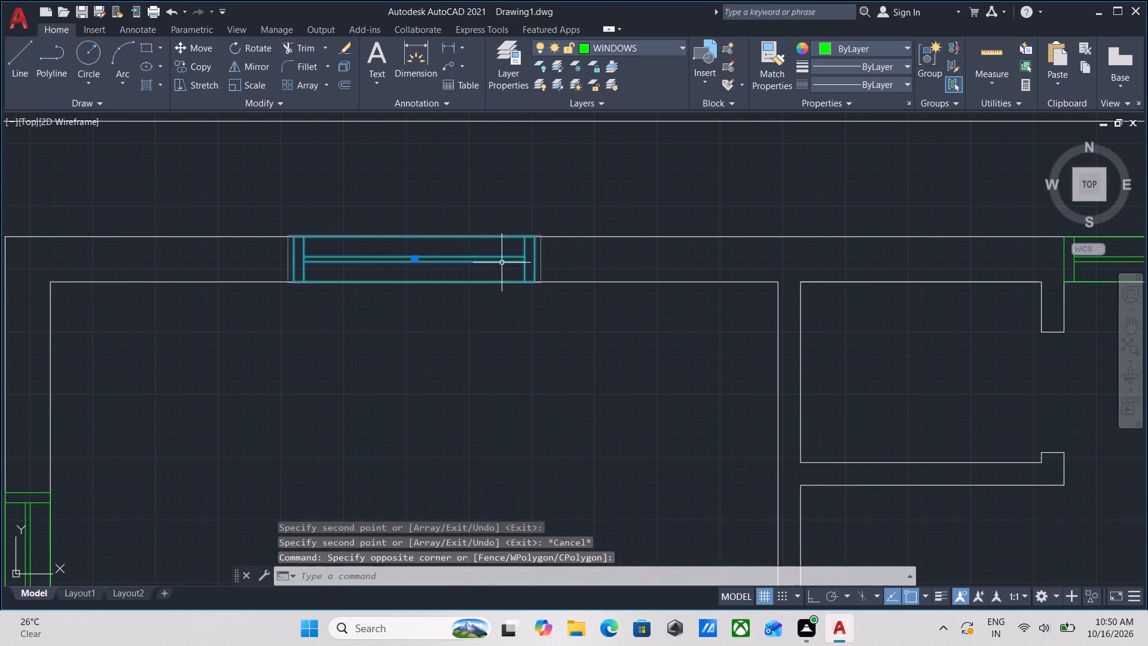
{"action": "type", "text": "CO"}
{"action": "key", "text": "Return"}
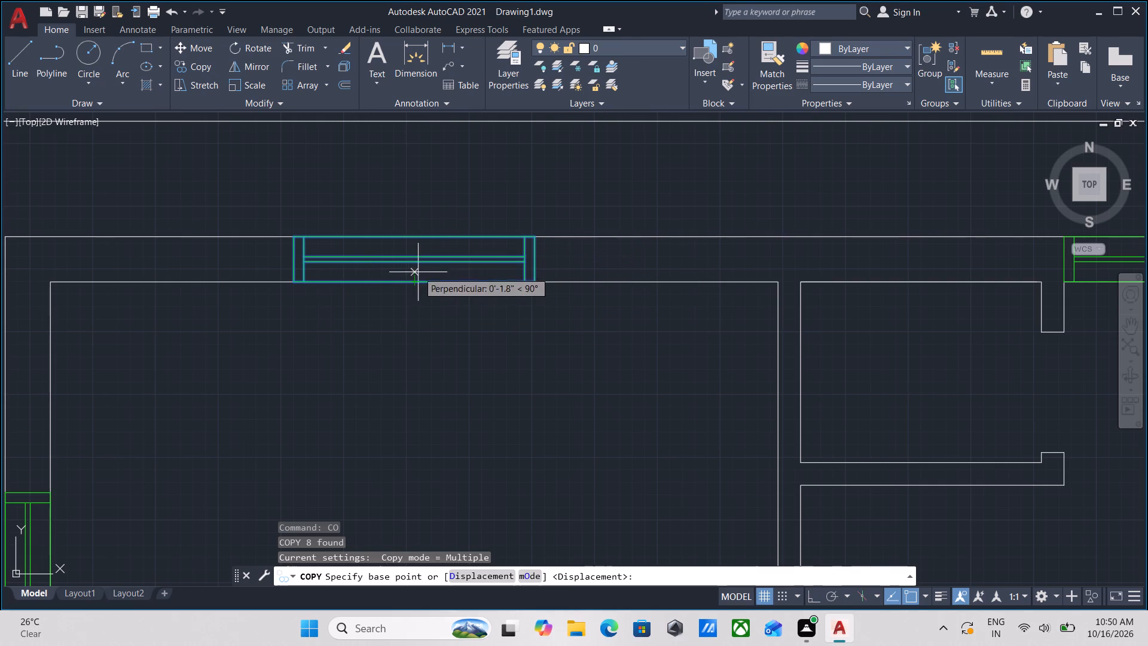
{"action": "left_click", "coordinate": [414, 236]}
{"action": "middle_click_drag", "start_coordinate": [428, 415], "coordinate": [444, 214]}
{"action": "scroll", "coordinate": [449, 349], "scroll_direction": "down", "scroll_amount": 2}
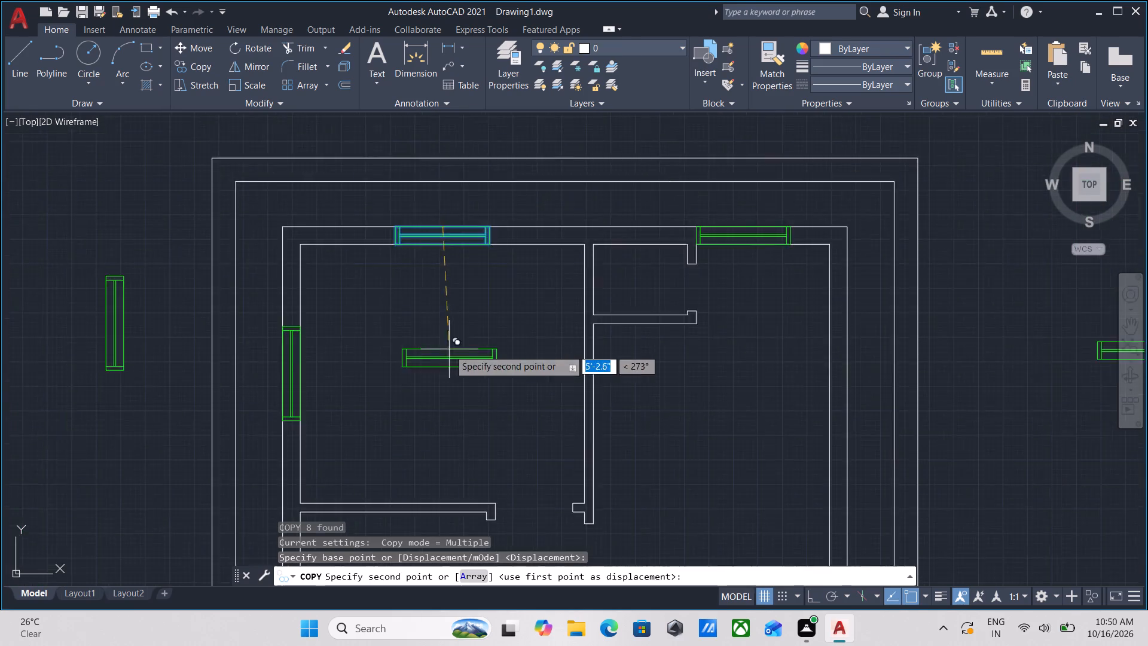
{"action": "middle_click_drag", "start_coordinate": [449, 349], "coordinate": [518, 150]}
{"action": "middle_click_drag", "start_coordinate": [472, 370], "coordinate": [523, 115]}
{"action": "scroll", "coordinate": [457, 410], "scroll_direction": "up", "scroll_amount": 2}
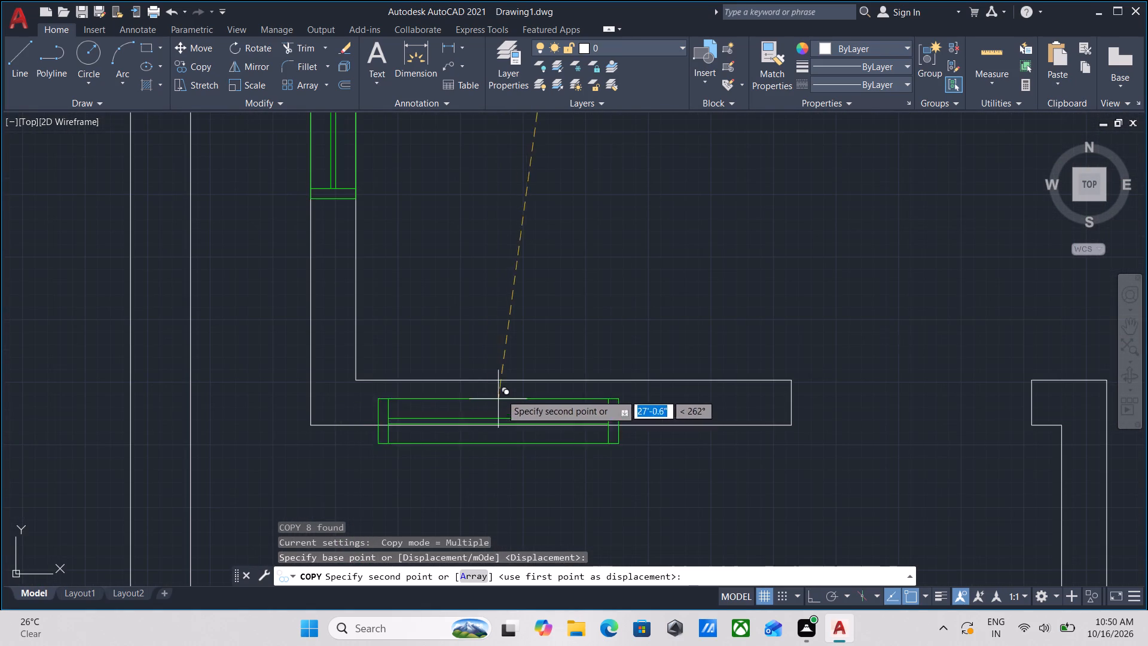
{"action": "left_click", "coordinate": [575, 380]}
Place another horizontal window copy at the midpoint of the lower-right room's bottom wall, on the inner wall line.
{"action": "scroll", "coordinate": [493, 394], "scroll_direction": "down", "scroll_amount": 3}
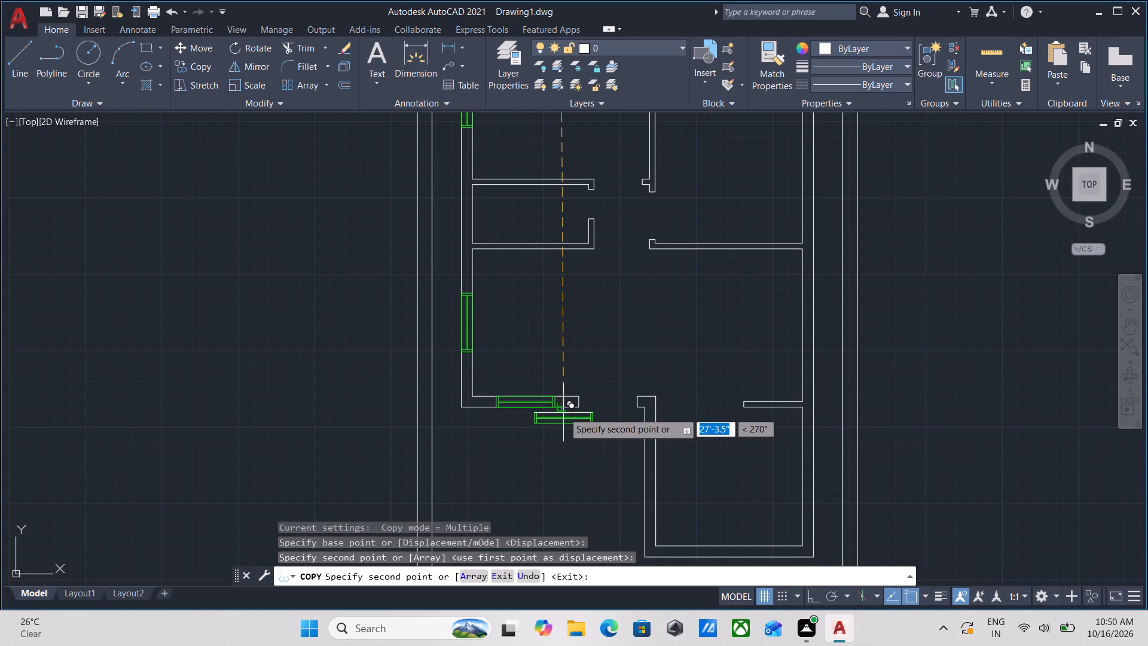
{"action": "middle_click_drag", "start_coordinate": [659, 425], "coordinate": [547, 241]}
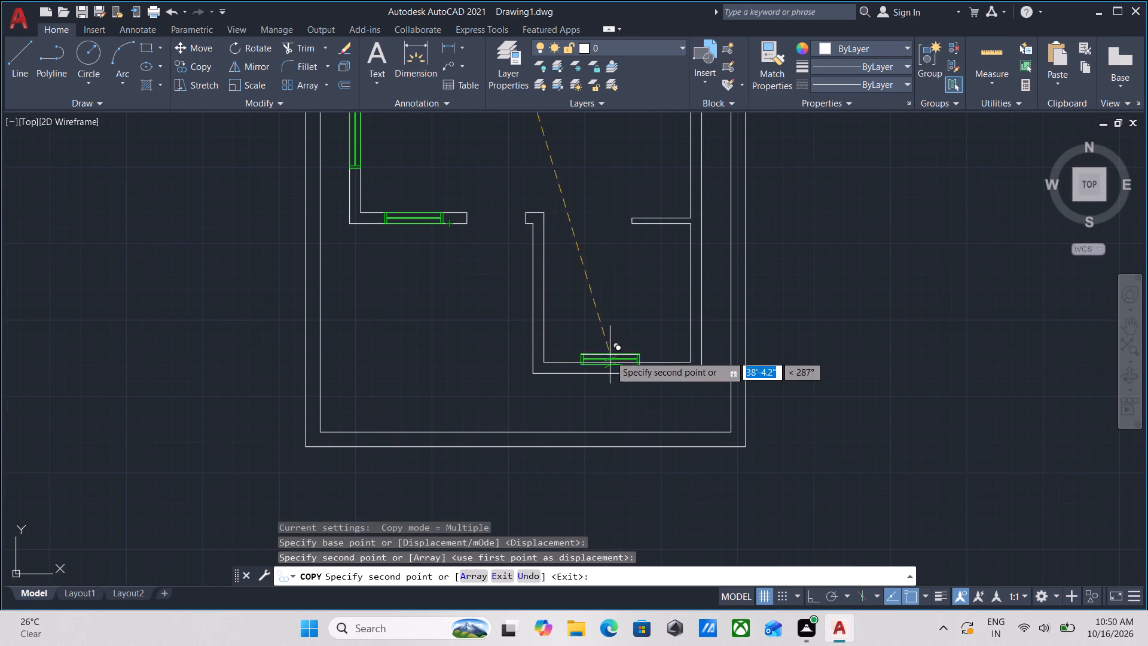
{"action": "scroll", "coordinate": [611, 356], "scroll_direction": "up", "scroll_amount": 2}
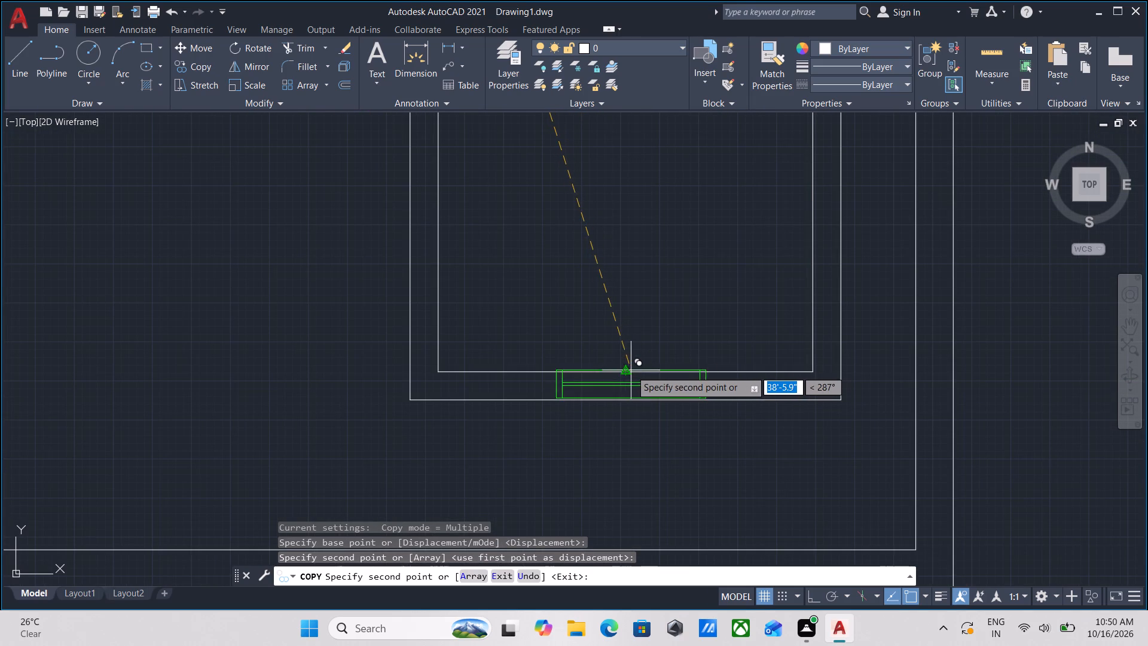
{"action": "left_click", "coordinate": [623, 371]}
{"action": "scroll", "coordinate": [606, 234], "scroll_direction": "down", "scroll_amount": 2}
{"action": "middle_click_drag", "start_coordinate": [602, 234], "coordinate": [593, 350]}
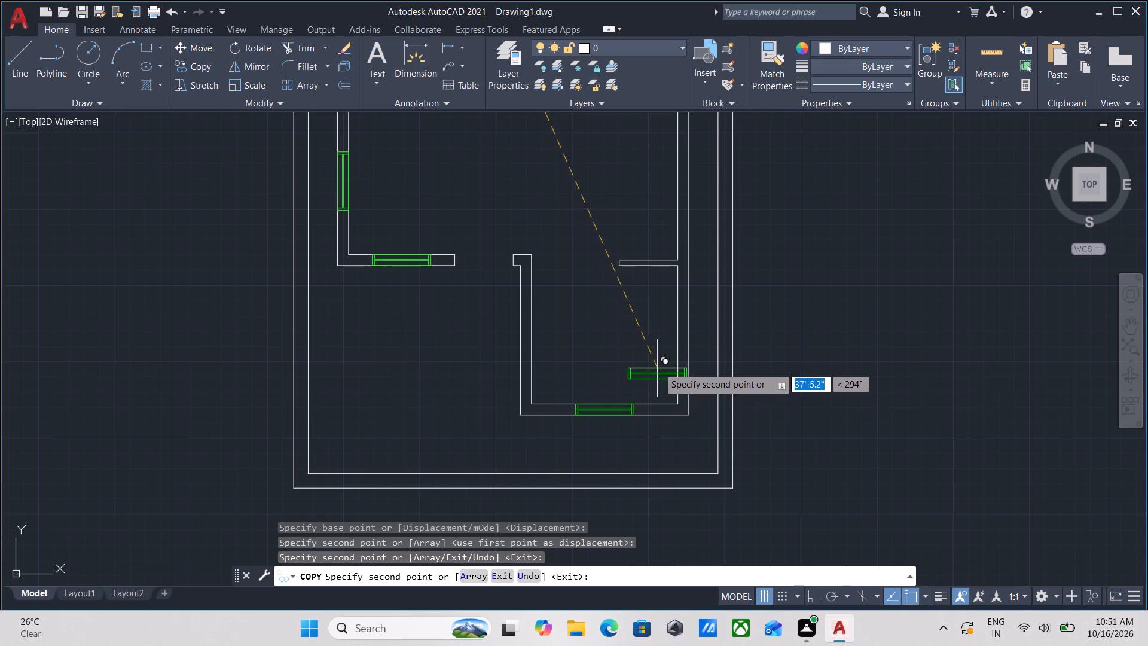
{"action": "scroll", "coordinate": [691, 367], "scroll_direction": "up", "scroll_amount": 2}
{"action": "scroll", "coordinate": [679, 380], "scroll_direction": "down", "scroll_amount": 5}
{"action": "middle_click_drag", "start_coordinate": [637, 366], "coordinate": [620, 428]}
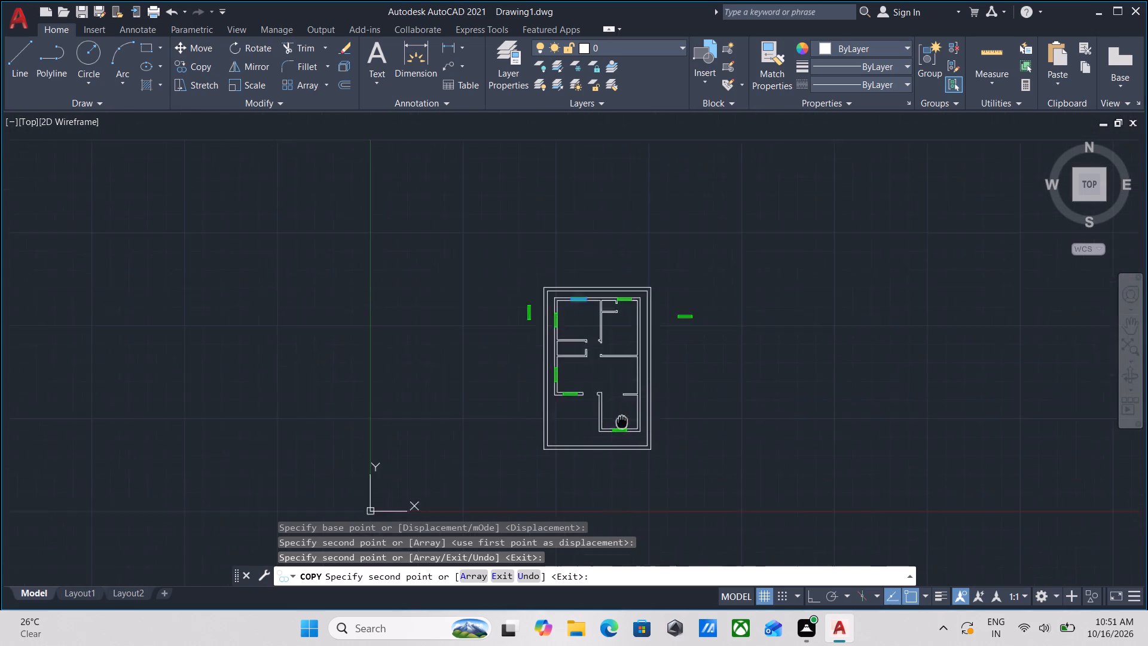
Finish copying the horizontal window without placing another copy.
{"action": "middle_click_drag", "start_coordinate": [620, 428], "coordinate": [620, 429]}
{"action": "scroll", "coordinate": [630, 343], "scroll_direction": "up", "scroll_amount": 3}
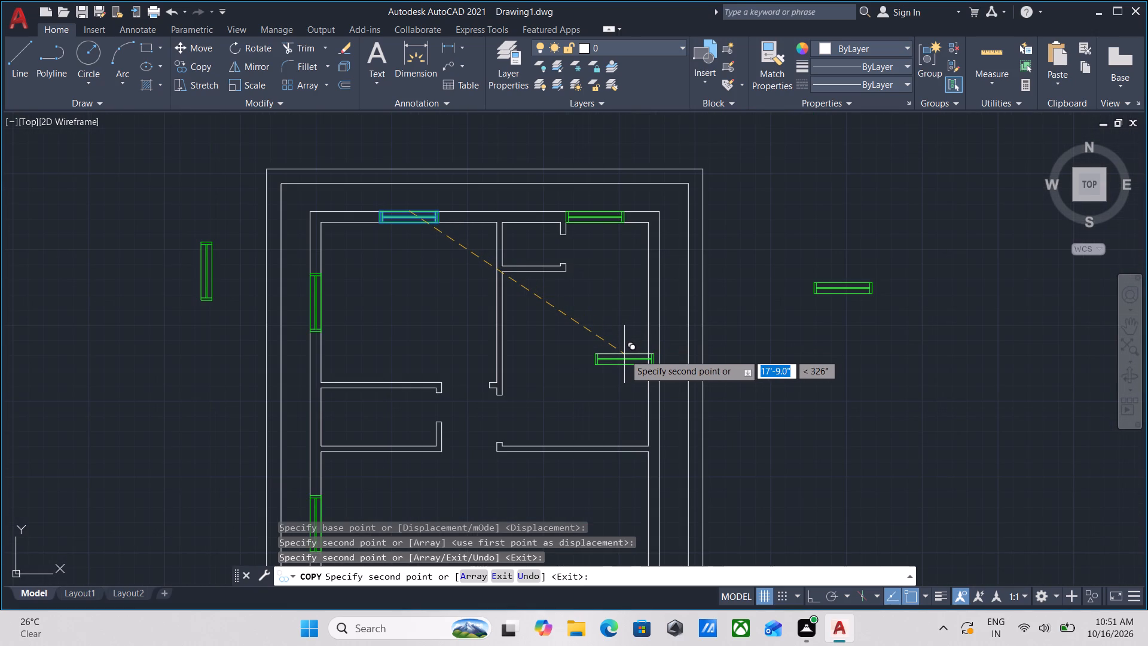
{"action": "scroll", "coordinate": [628, 336], "scroll_direction": "down", "scroll_amount": 2}
{"action": "scroll", "coordinate": [622, 346], "scroll_direction": "up", "scroll_amount": 3}
{"action": "scroll", "coordinate": [600, 359], "scroll_direction": "down", "scroll_amount": 3}
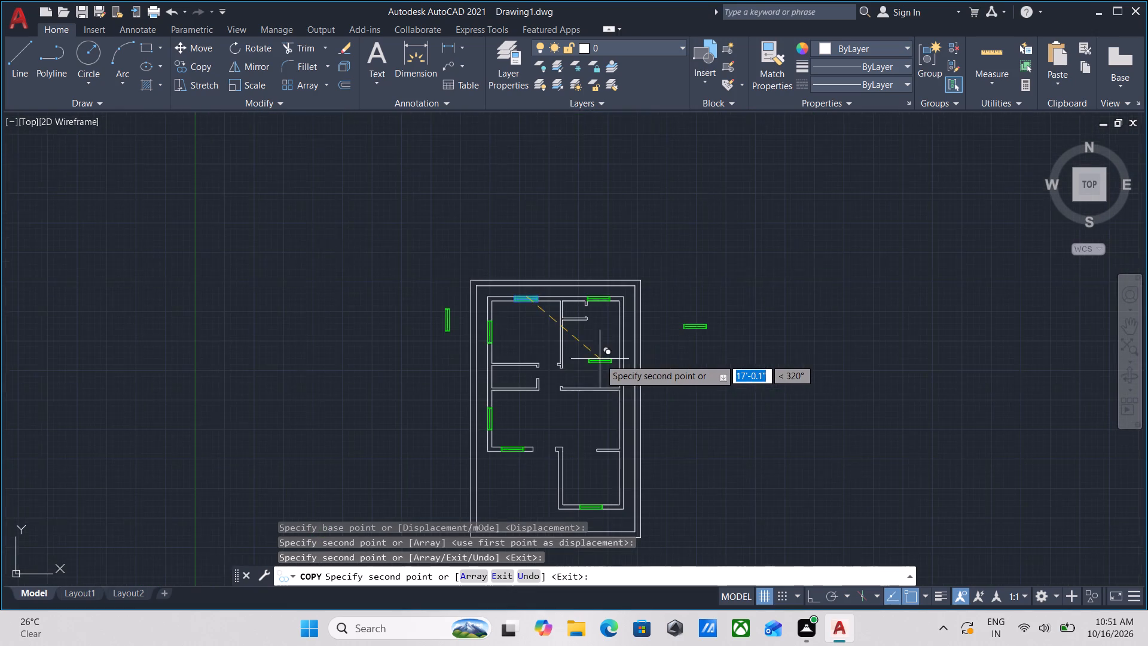
{"action": "key", "text": "Escape"}
Copy the upper-left room's left-wall window by its left edge's midpoint to the inner-line midpoint of the upper-right room's right wall.
{"action": "scroll", "coordinate": [480, 332], "scroll_direction": "up", "scroll_amount": 6}
{"action": "middle_click_drag", "start_coordinate": [545, 383], "coordinate": [542, 325]}
{"action": "scroll", "coordinate": [542, 341], "scroll_direction": "up", "scroll_amount": 1}
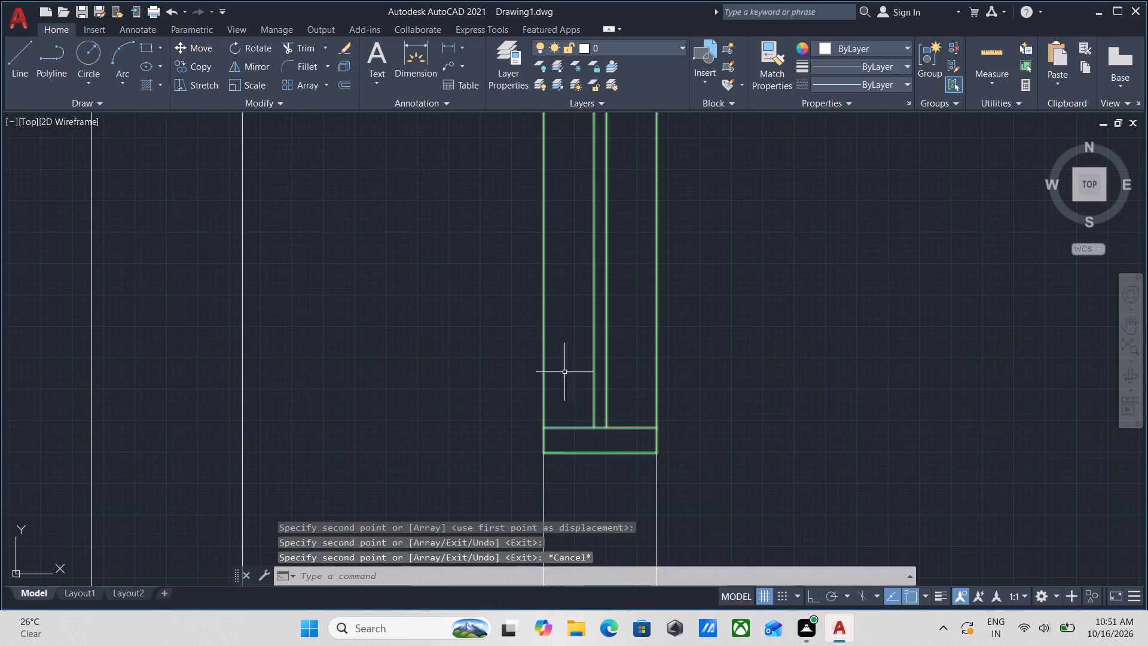
{"action": "left_click_drag", "start_coordinate": [606, 474], "coordinate": [602, 445]}
{"action": "left_click", "coordinate": [596, 400]}
{"action": "scroll", "coordinate": [596, 400], "scroll_direction": "down", "scroll_amount": 2}
{"action": "middle_click_drag", "start_coordinate": [596, 400], "coordinate": [588, 415]}
{"action": "type", "text": "CO"}
{"action": "key", "text": "Return"}
{"action": "left_click", "coordinate": [566, 314]}
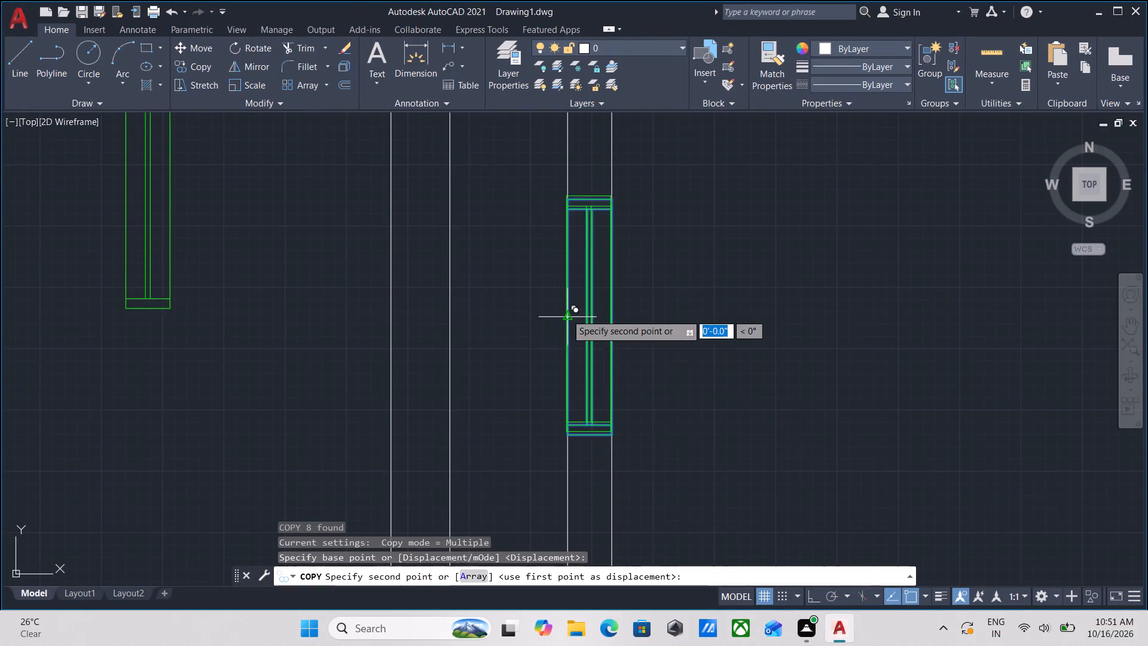
{"action": "scroll", "coordinate": [772, 383], "scroll_direction": "down", "scroll_amount": 2}
{"action": "middle_click_drag", "start_coordinate": [771, 382], "coordinate": [488, 331]}
{"action": "scroll", "coordinate": [651, 345], "scroll_direction": "down", "scroll_amount": 2}
{"action": "middle_click_drag", "start_coordinate": [651, 345], "coordinate": [477, 334]}
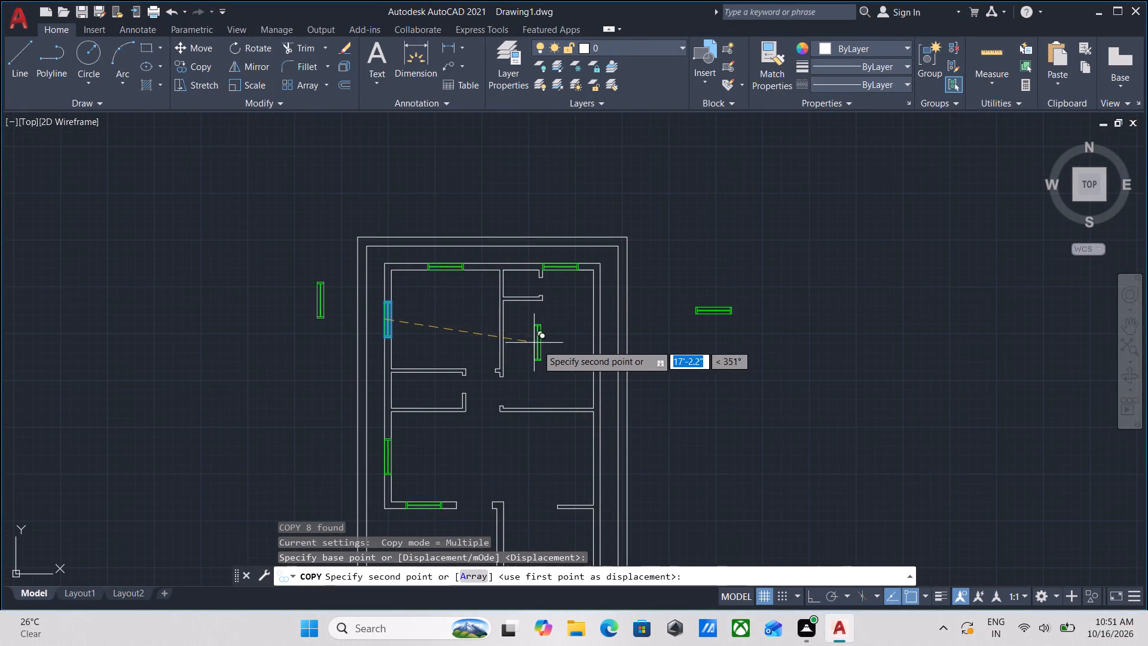
{"action": "left_click", "coordinate": [594, 340]}
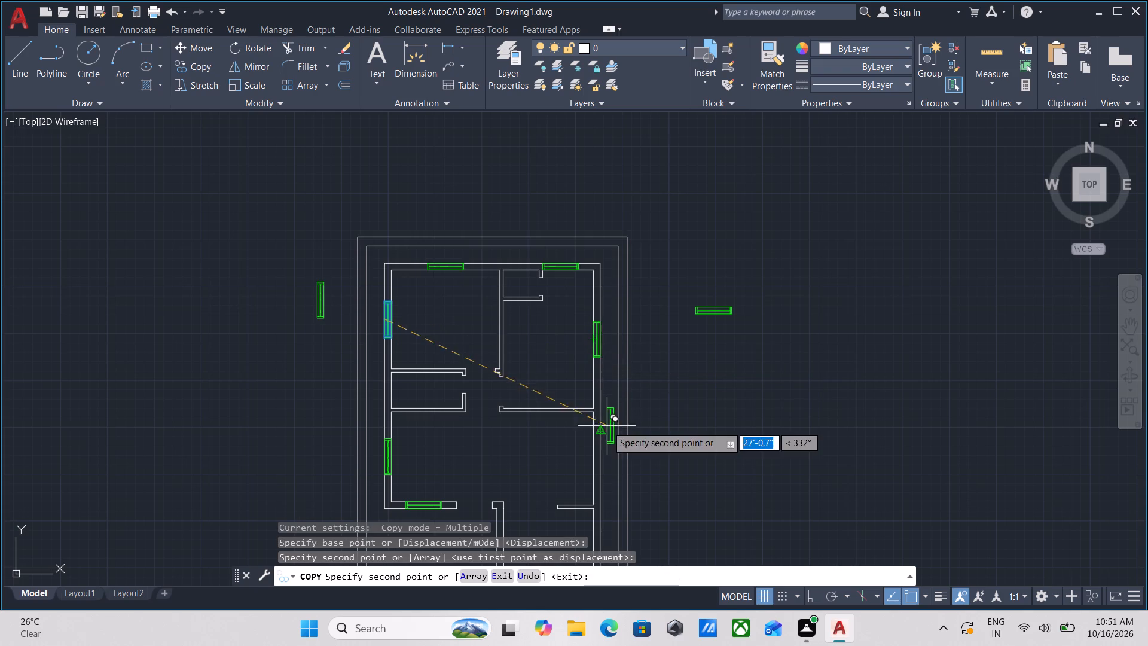
{"action": "middle_click_drag", "start_coordinate": [602, 419], "coordinate": [582, 314]}
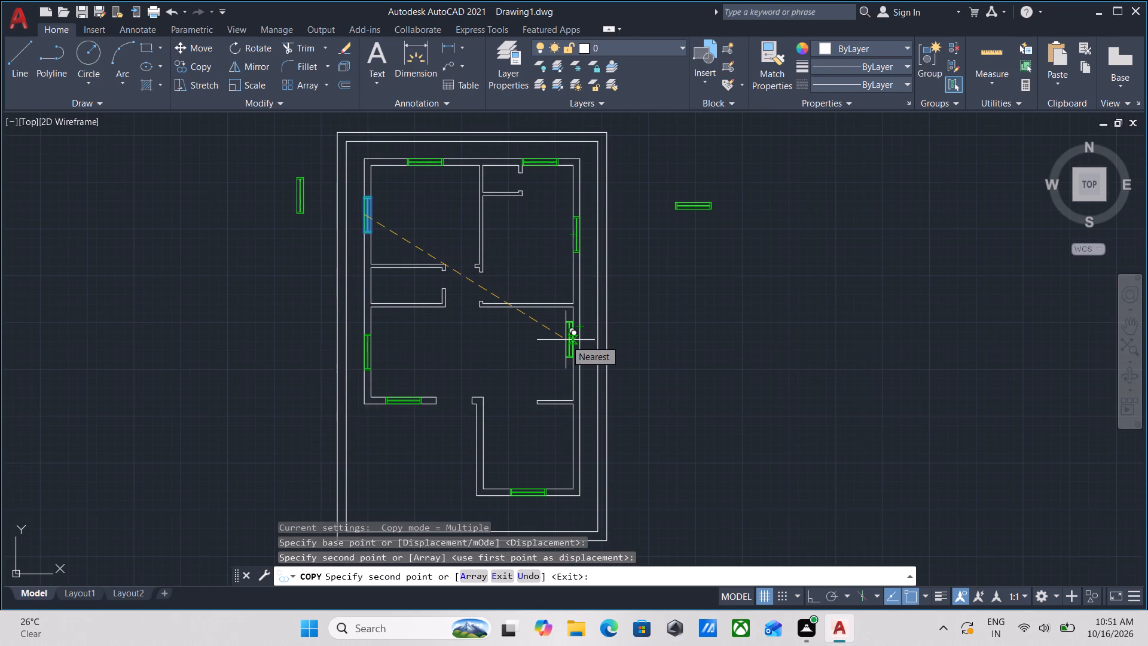
{"action": "scroll", "coordinate": [567, 407], "scroll_direction": "up", "scroll_amount": 3}
{"action": "scroll", "coordinate": [485, 292], "scroll_direction": "down", "scroll_amount": 2}
{"action": "middle_click_drag", "start_coordinate": [508, 357], "coordinate": [533, 538]}
{"action": "middle_click_drag", "start_coordinate": [488, 417], "coordinate": [488, 460]}
{"action": "scroll", "coordinate": [550, 298], "scroll_direction": "up", "scroll_amount": 2}
{"action": "key", "text": "Escape"}
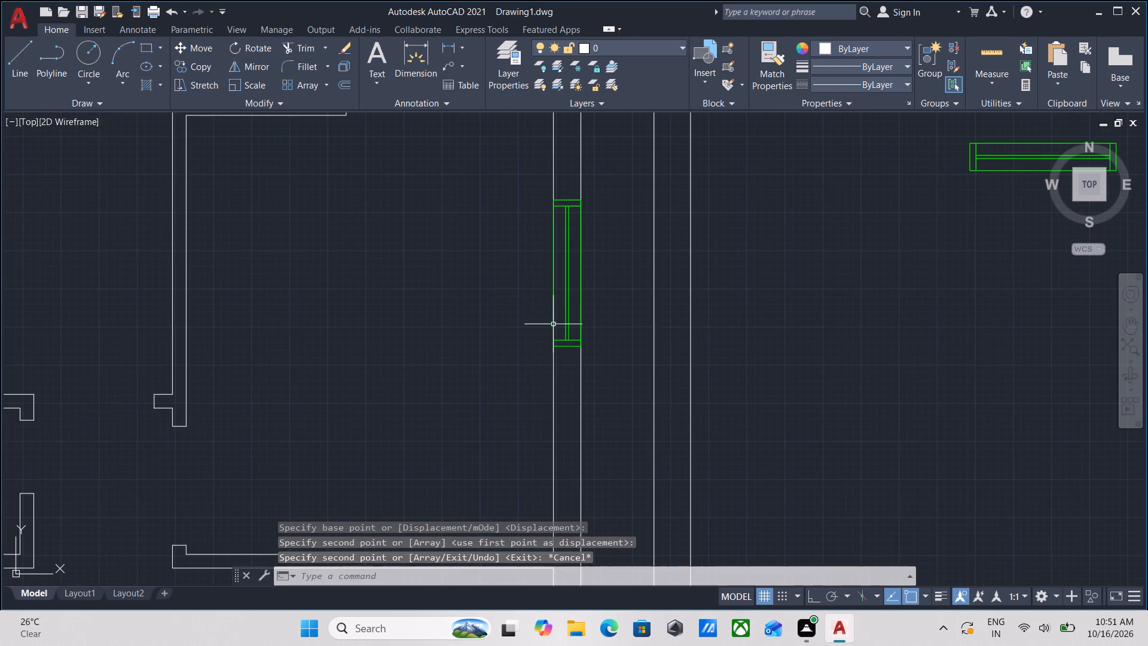
Copy the upper-right room's right-wall window by its lower-left corner to the corner where the large middle room's bottom-right partition meets the right wall.
{"action": "scroll", "coordinate": [573, 371], "scroll_direction": "up", "scroll_amount": 3}
{"action": "left_click_drag", "start_coordinate": [575, 364], "coordinate": [573, 358]}
{"action": "left_click", "coordinate": [520, 249]}
{"action": "scroll", "coordinate": [530, 313], "scroll_direction": "down", "scroll_amount": 1}
{"action": "middle_click_drag", "start_coordinate": [530, 318], "coordinate": [535, 292]}
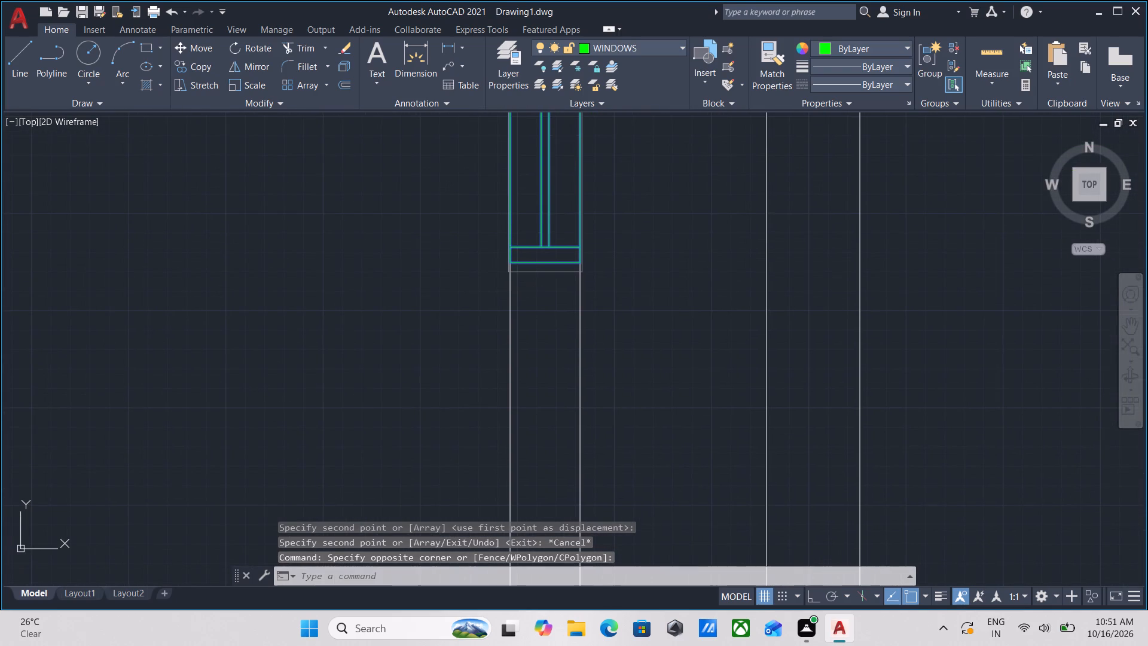
{"action": "type", "text": "CO"}
{"action": "key", "text": "Return"}
{"action": "scroll", "coordinate": [535, 281], "scroll_direction": "up", "scroll_amount": 2}
{"action": "left_click", "coordinate": [468, 237]}
{"action": "scroll", "coordinate": [461, 416], "scroll_direction": "down", "scroll_amount": 3}
{"action": "middle_click_drag", "start_coordinate": [464, 403], "coordinate": [529, 222]}
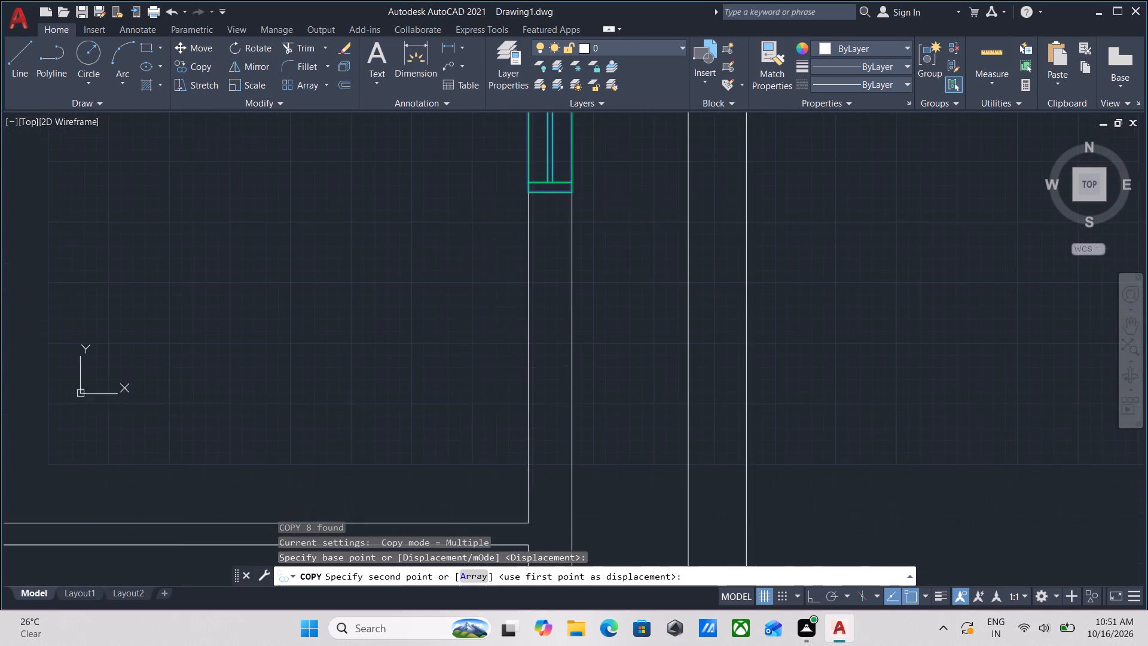
{"action": "scroll", "coordinate": [596, 375], "scroll_direction": "down", "scroll_amount": 2}
{"action": "middle_click_drag", "start_coordinate": [583, 370], "coordinate": [583, 190]}
{"action": "scroll", "coordinate": [581, 196], "scroll_direction": "down", "scroll_amount": 2}
{"action": "middle_click_drag", "start_coordinate": [571, 303], "coordinate": [572, 266]}
{"action": "scroll", "coordinate": [563, 321], "scroll_direction": "up", "scroll_amount": 3}
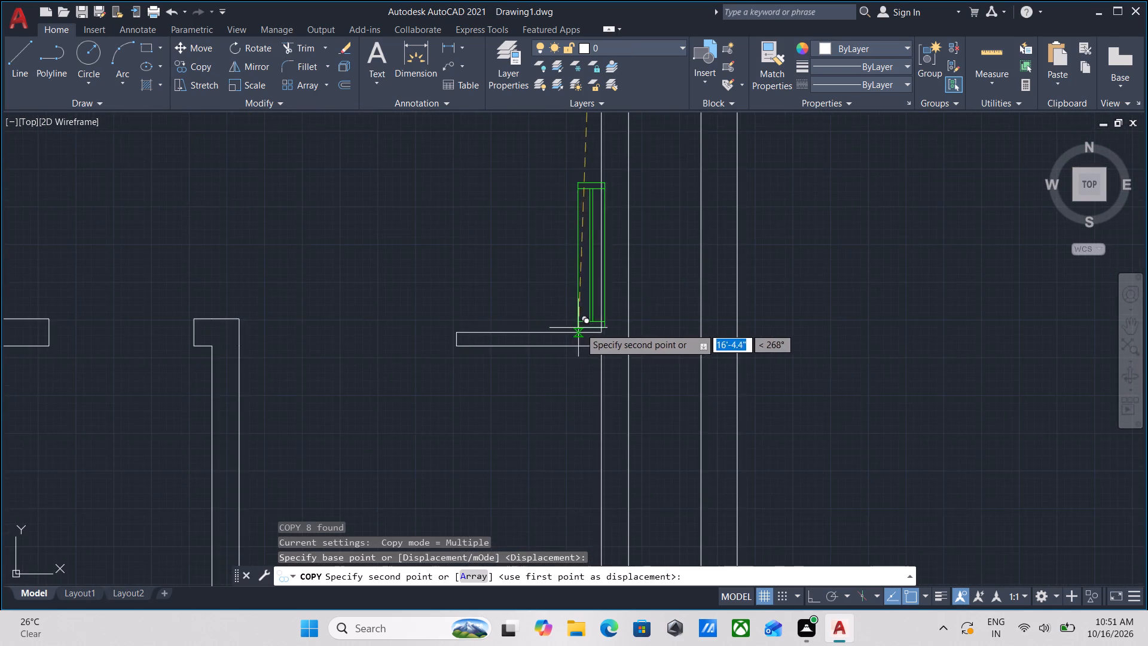
{"action": "scroll", "coordinate": [585, 328], "scroll_direction": "up", "scroll_amount": 2}
{"action": "left_click", "coordinate": [624, 339]}
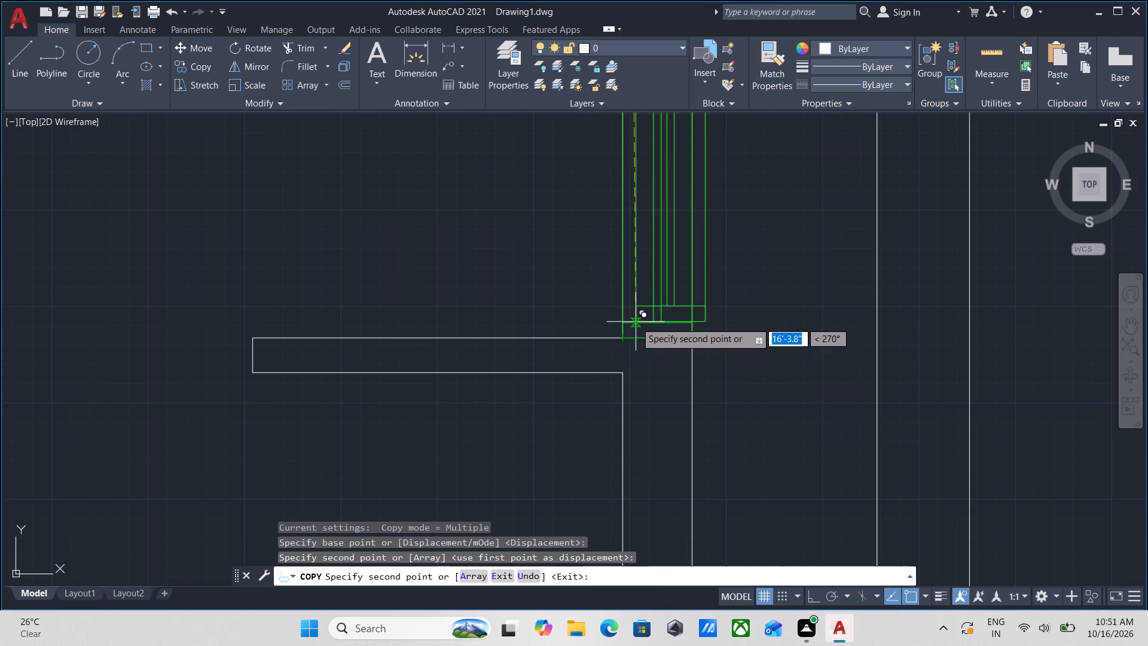
{"action": "scroll", "coordinate": [636, 322], "scroll_direction": "down", "scroll_amount": 2}
{"action": "middle_click_drag", "start_coordinate": [636, 322], "coordinate": [615, 439]}
{"action": "scroll", "coordinate": [529, 319], "scroll_direction": "down", "scroll_amount": 3}
{"action": "middle_click_drag", "start_coordinate": [529, 319], "coordinate": [540, 398]}
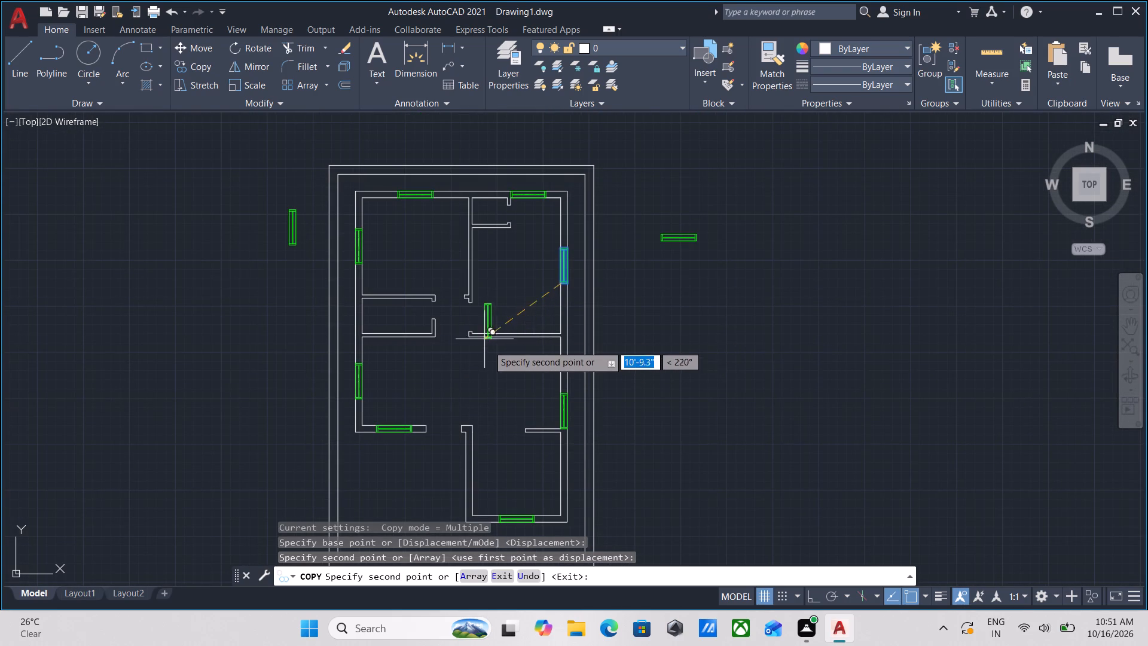
{"action": "middle_click_drag", "start_coordinate": [492, 352], "coordinate": [503, 448]}
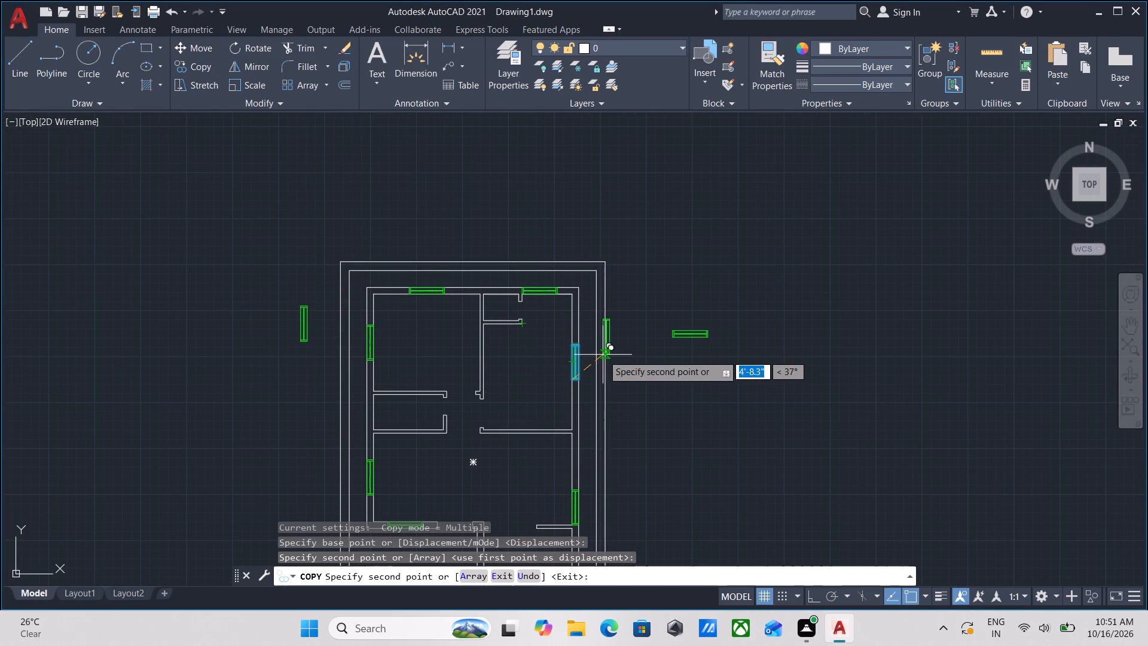
{"action": "key", "text": "Escape"}
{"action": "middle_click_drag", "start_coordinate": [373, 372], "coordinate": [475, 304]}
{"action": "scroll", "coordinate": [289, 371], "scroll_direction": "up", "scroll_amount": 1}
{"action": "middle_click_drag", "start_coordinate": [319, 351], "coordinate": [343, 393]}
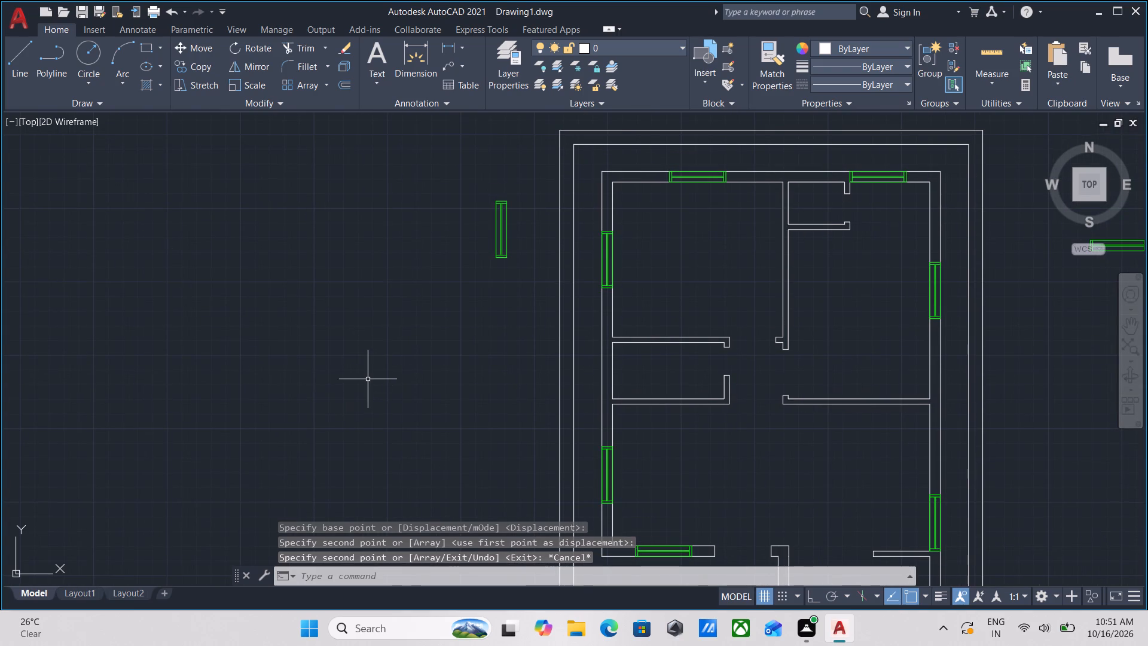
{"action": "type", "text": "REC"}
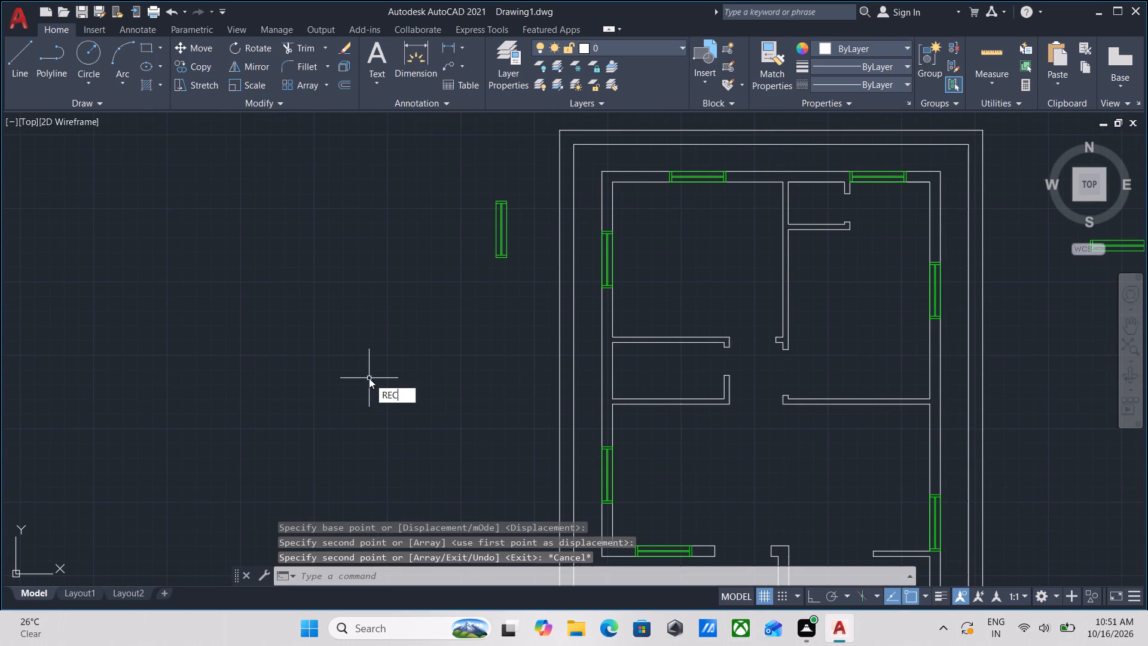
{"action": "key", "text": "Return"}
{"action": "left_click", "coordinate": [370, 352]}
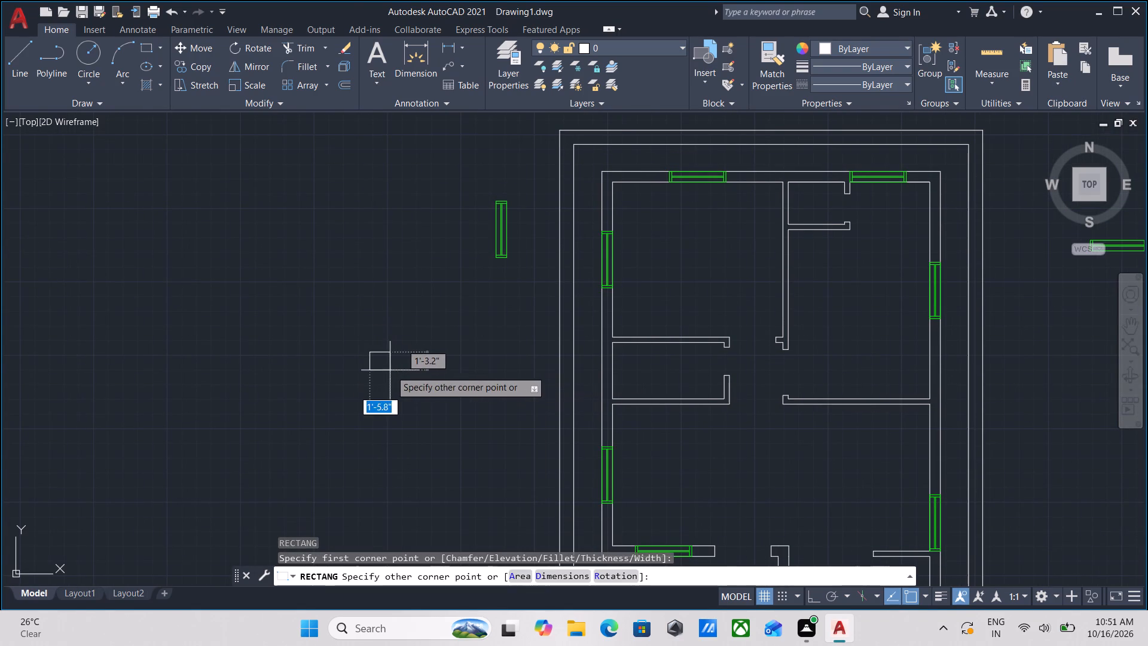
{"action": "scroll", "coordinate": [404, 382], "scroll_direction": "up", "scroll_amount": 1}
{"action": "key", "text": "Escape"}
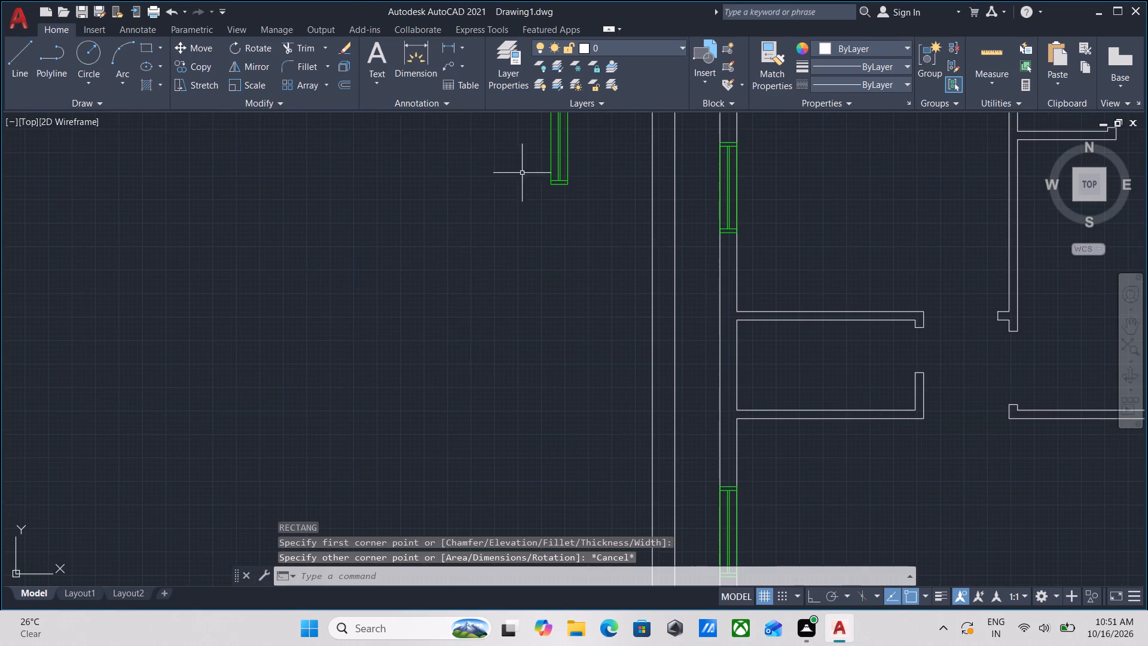
Make WINDOWS the current layer and draw a 2' by 9" rectangle in the empty area left of the plot.
{"action": "left_click", "coordinate": [628, 47]}
{"action": "left_click", "coordinate": [602, 138]}
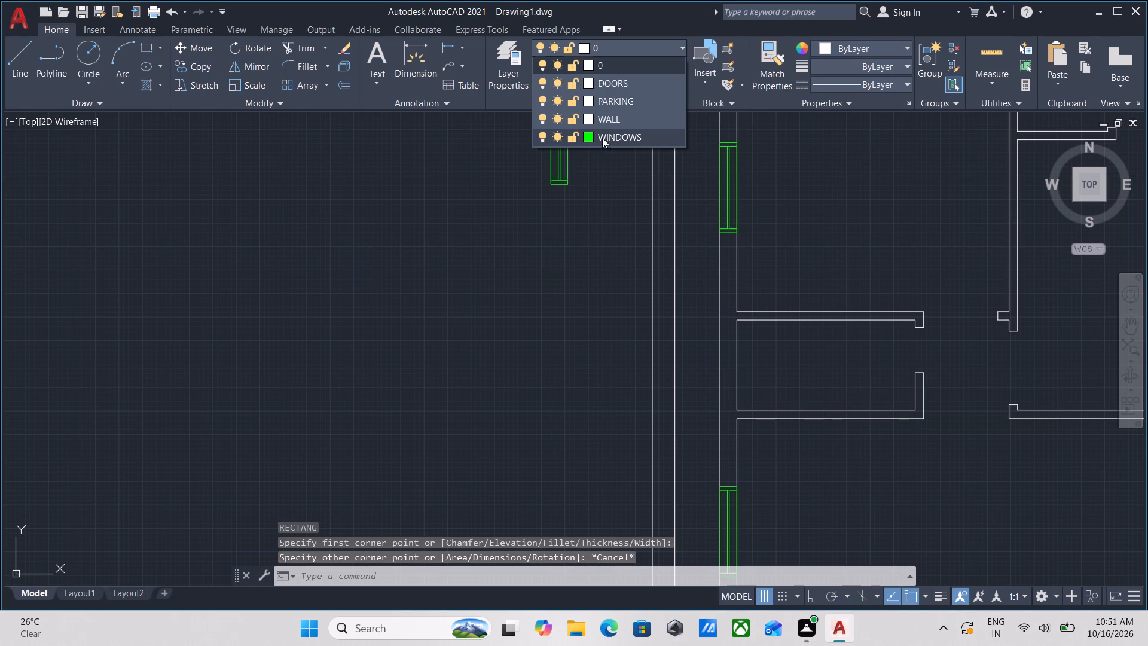
{"action": "type", "text": "REC"}
{"action": "key", "text": "Return"}
{"action": "left_click", "coordinate": [450, 331]}
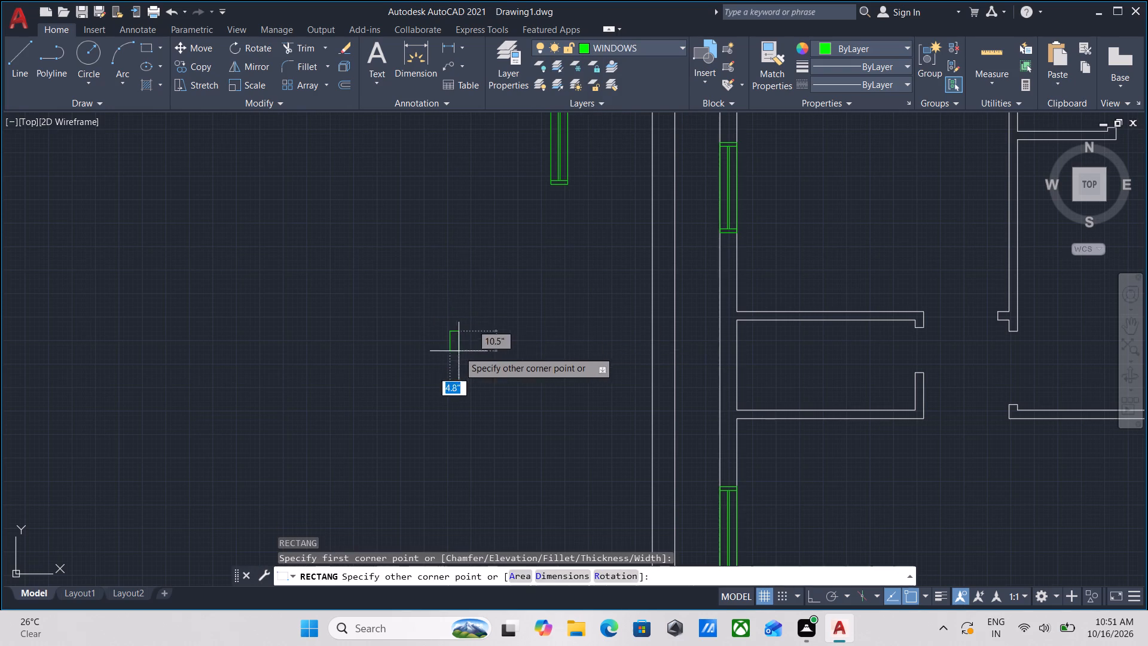
{"action": "scroll", "coordinate": [478, 367], "scroll_direction": "up", "scroll_amount": 3}
{"action": "middle_click_drag", "start_coordinate": [517, 354], "coordinate": [533, 380]}
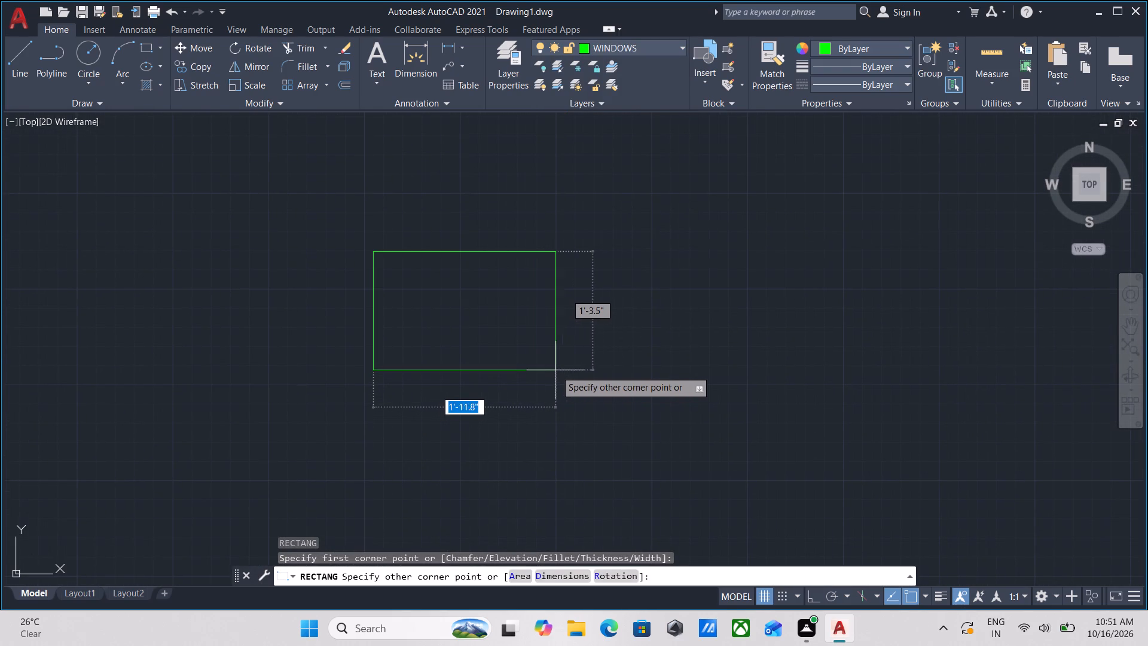
{"action": "type", "text": "2'"}
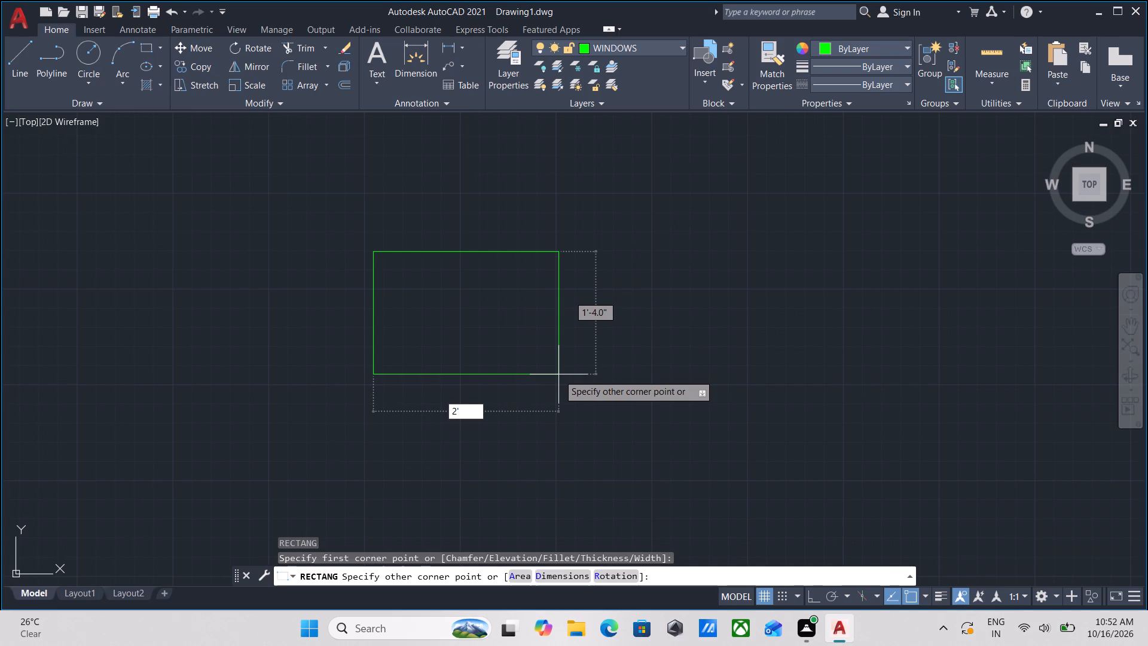
{"action": "key", "text": "Tab"}
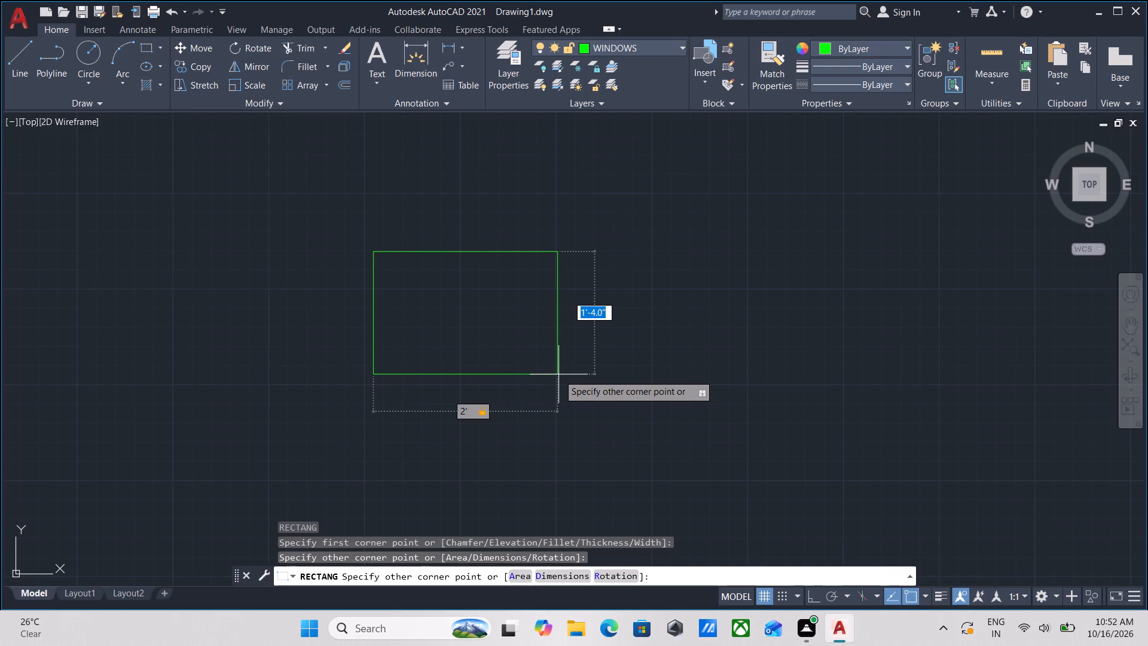
{"action": "key", "text": "9"}
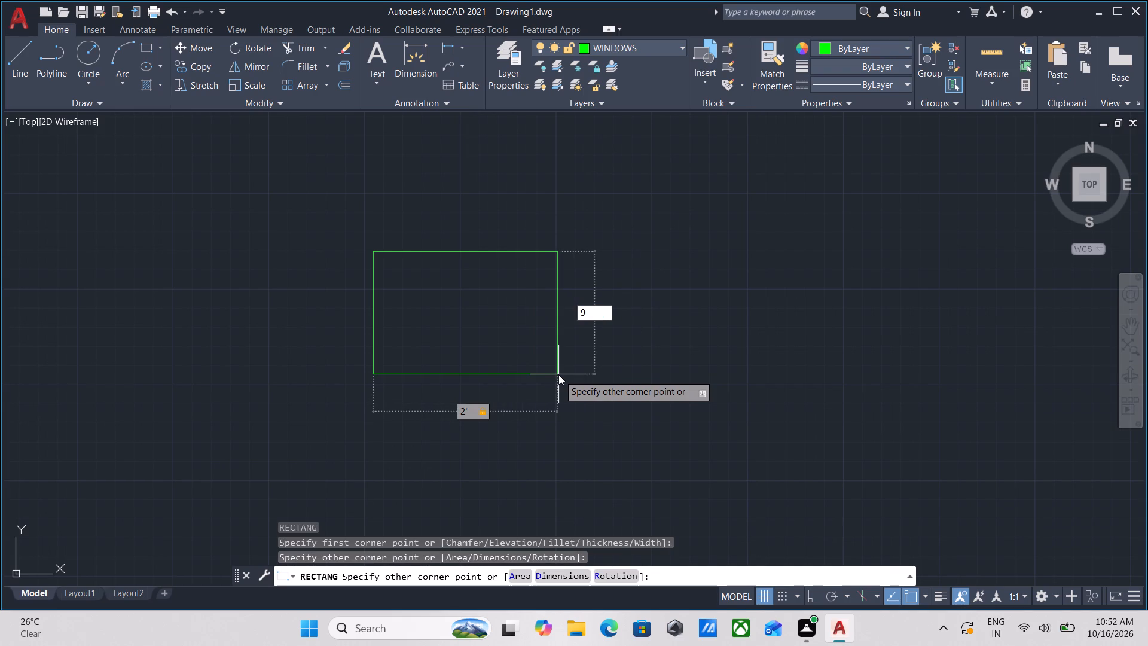
{"action": "key", "text": "shift+quotedbl"}
{"action": "key", "text": "Return"}
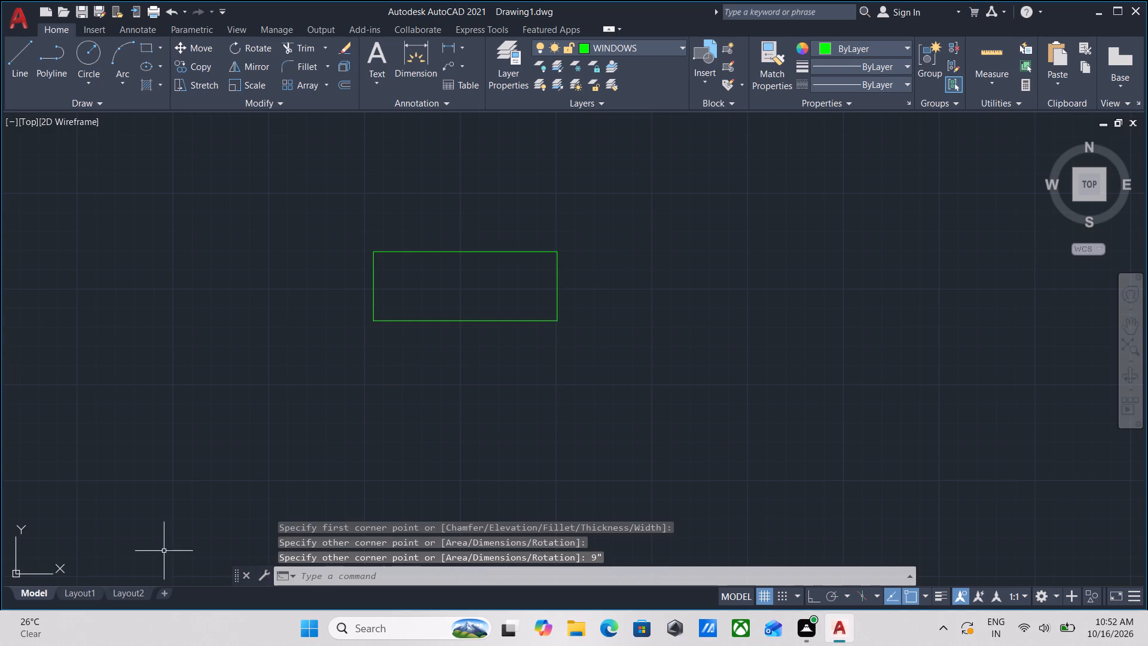
Draw a horizontal centre line joining the midpoints of the new rectangle's two short sides.
{"action": "middle_click_drag", "start_coordinate": [351, 383], "coordinate": [386, 453]}
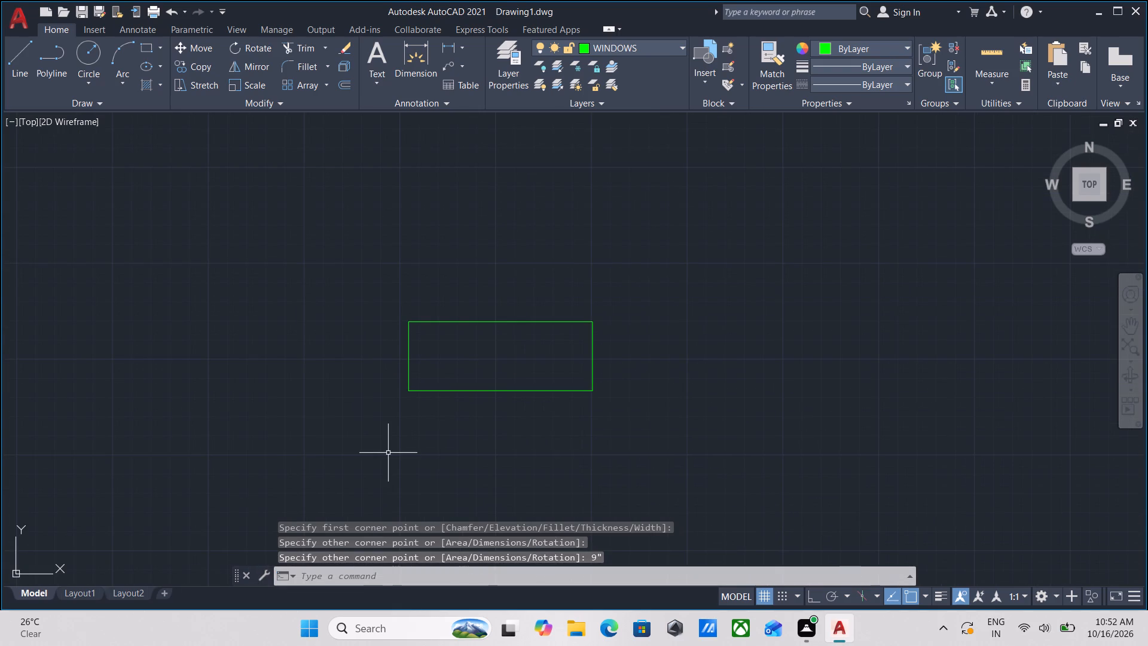
{"action": "key", "text": "l"}
{"action": "key", "text": "Return"}
{"action": "scroll", "coordinate": [413, 364], "scroll_direction": "up", "scroll_amount": 1}
{"action": "left_click", "coordinate": [405, 354]}
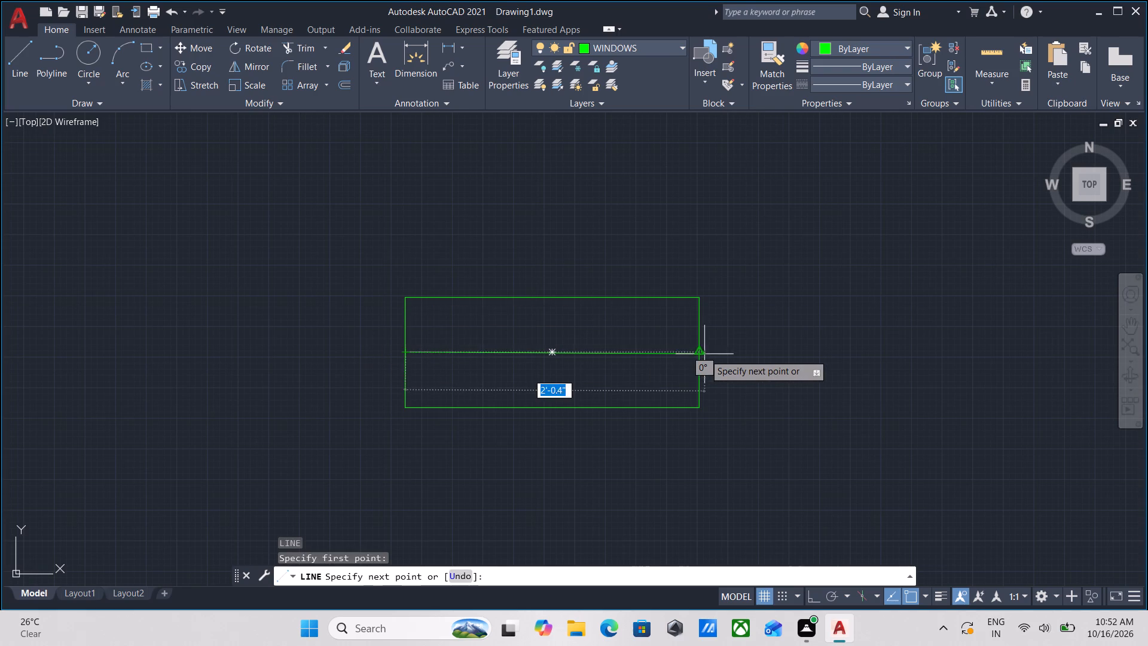
{"action": "left_click", "coordinate": [700, 354]}
{"action": "key", "text": "Escape"}
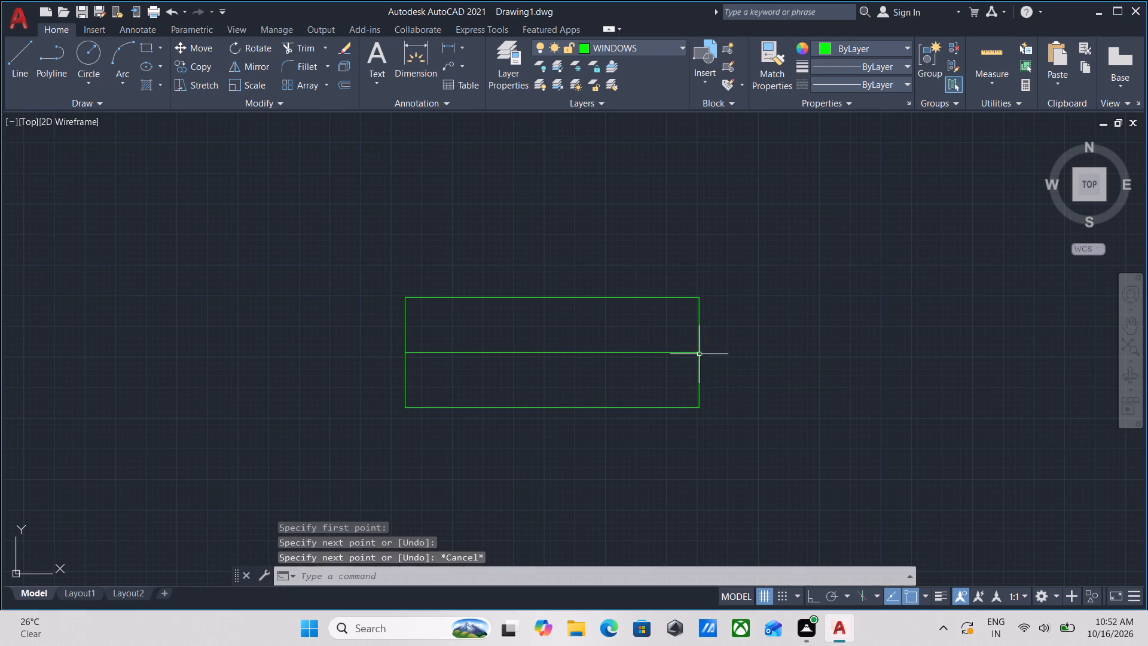
Offset the 2' window's horizontal centre line upward by 0.5".
{"action": "left_click", "coordinate": [586, 376]}
{"action": "left_click", "coordinate": [560, 340]}
{"action": "middle_click_drag", "start_coordinate": [587, 366], "coordinate": [606, 407]}
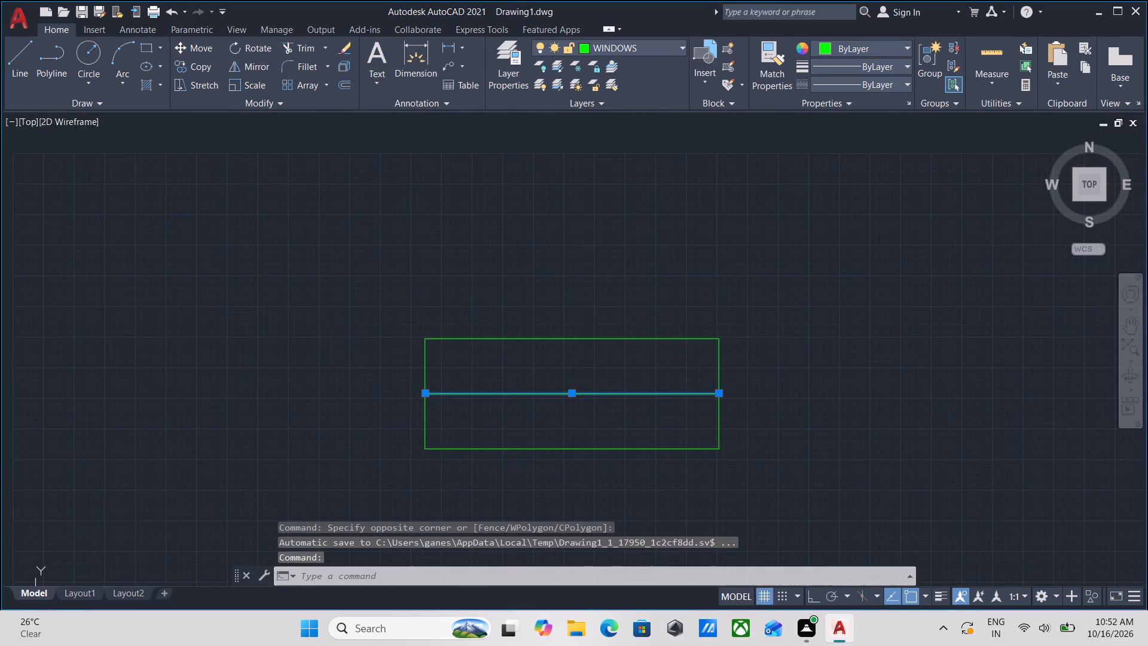
{"action": "key", "text": "o"}
{"action": "key", "text": "Return"}
{"action": "left_click", "coordinate": [574, 389]}
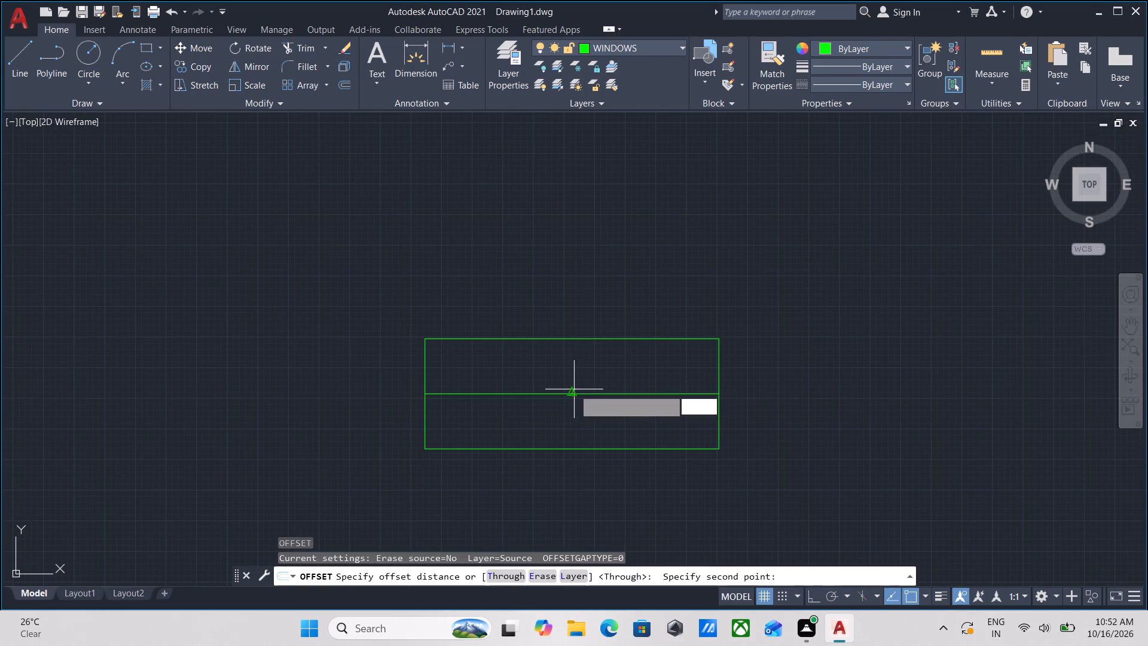
{"action": "left_click", "coordinate": [576, 367]}
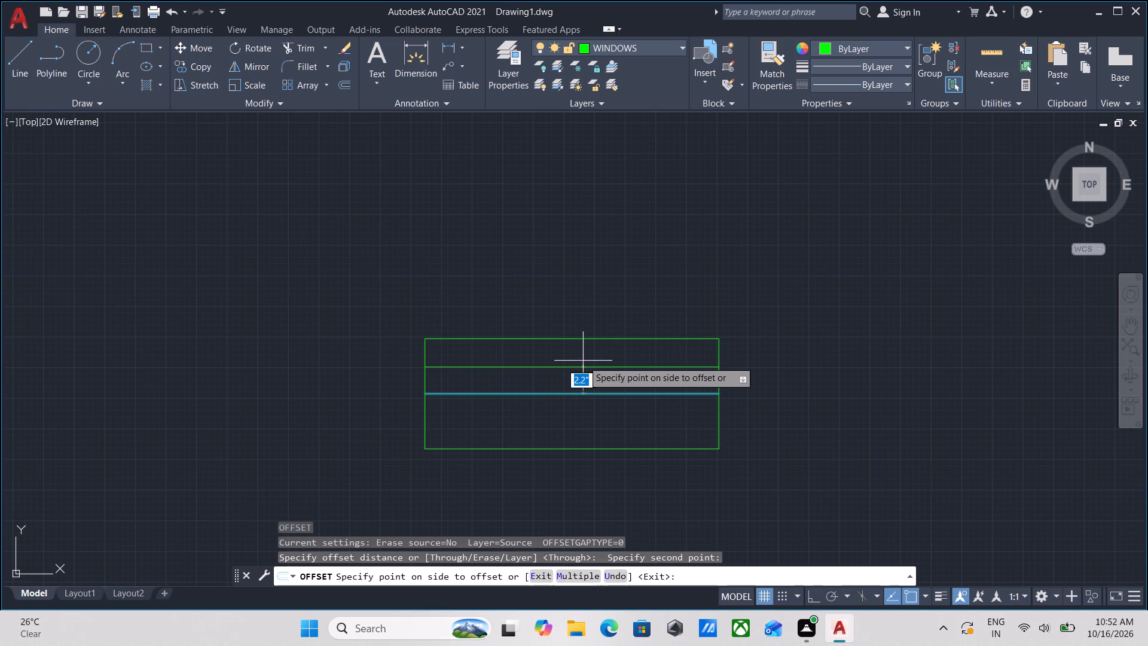
{"action": "key", "text": "0"}
{"action": "key", "text": "period"}
{"action": "key", "text": "5"}
{"action": "key", "text": "Return"}
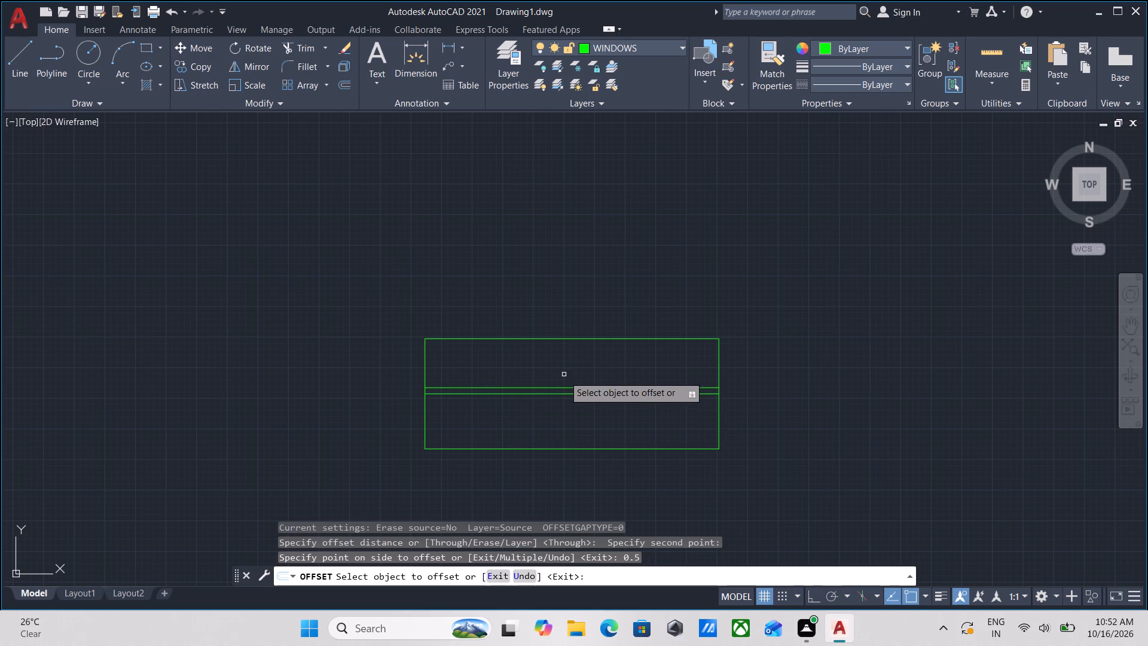
{"action": "key", "text": "minus"}
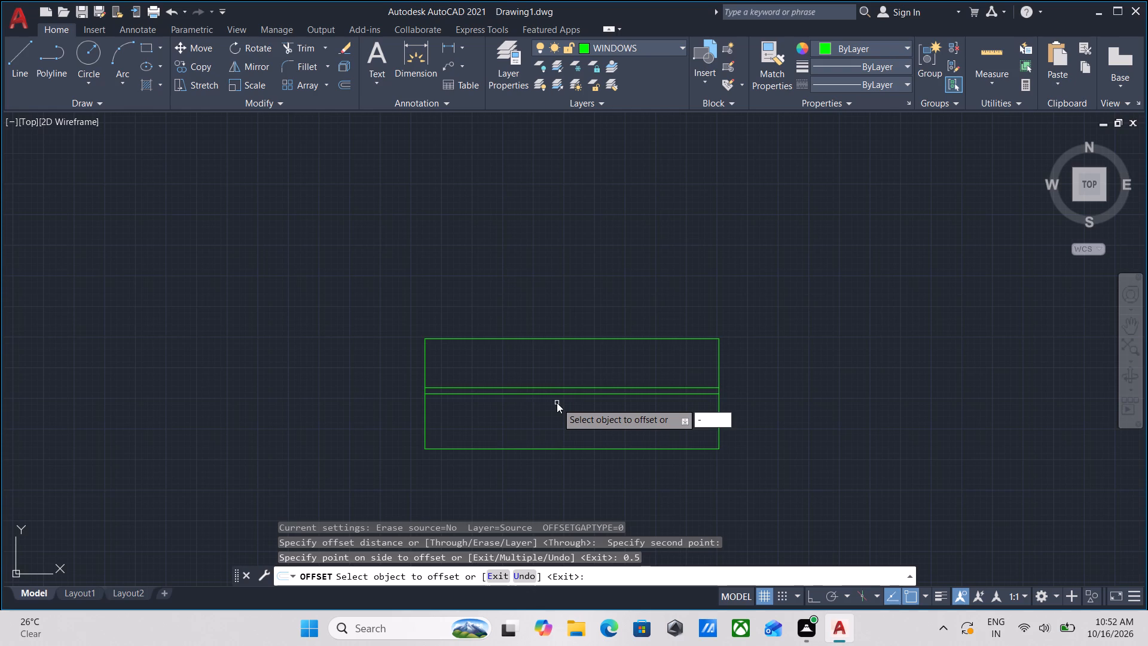
{"action": "key", "text": "BackSpace"}
{"action": "key", "text": "Escape"}
Offset the 2' window's original centre line downward by 0.5".
{"action": "scroll", "coordinate": [591, 423], "scroll_direction": "down", "scroll_amount": 1}
{"action": "scroll", "coordinate": [524, 407], "scroll_direction": "up", "scroll_amount": 2}
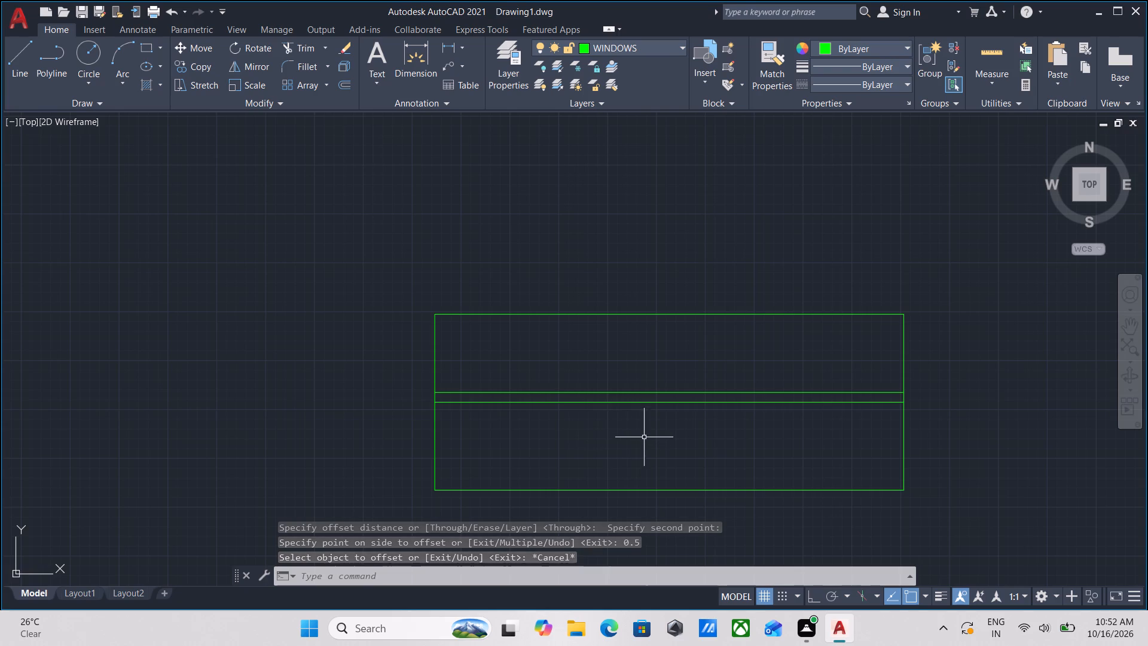
{"action": "scroll", "coordinate": [661, 407], "scroll_direction": "up", "scroll_amount": 2}
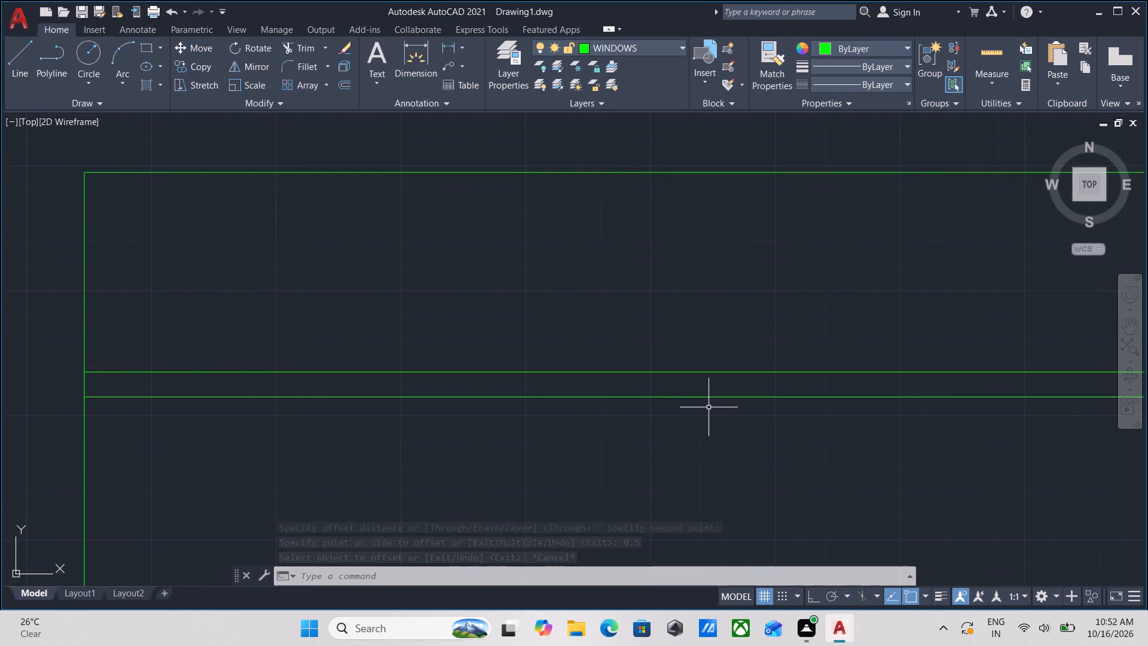
{"action": "left_click", "coordinate": [709, 407]}
{"action": "left_click", "coordinate": [679, 386]}
{"action": "scroll", "coordinate": [679, 386], "scroll_direction": "down", "scroll_amount": 3}
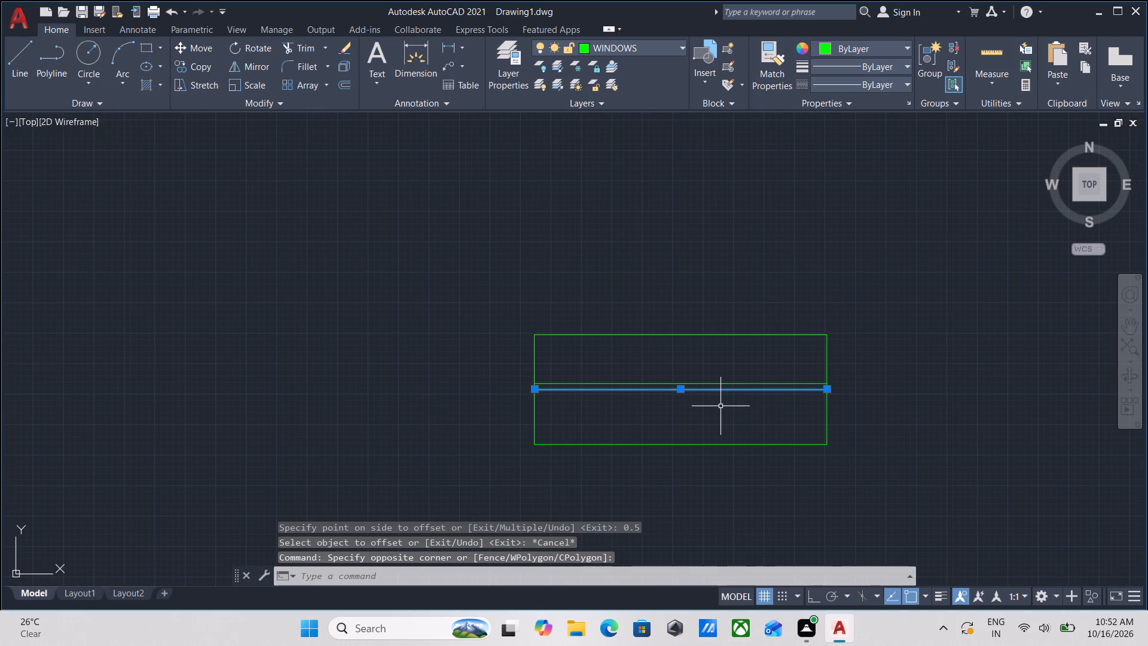
{"action": "key", "text": "o"}
{"action": "key", "text": "Return"}
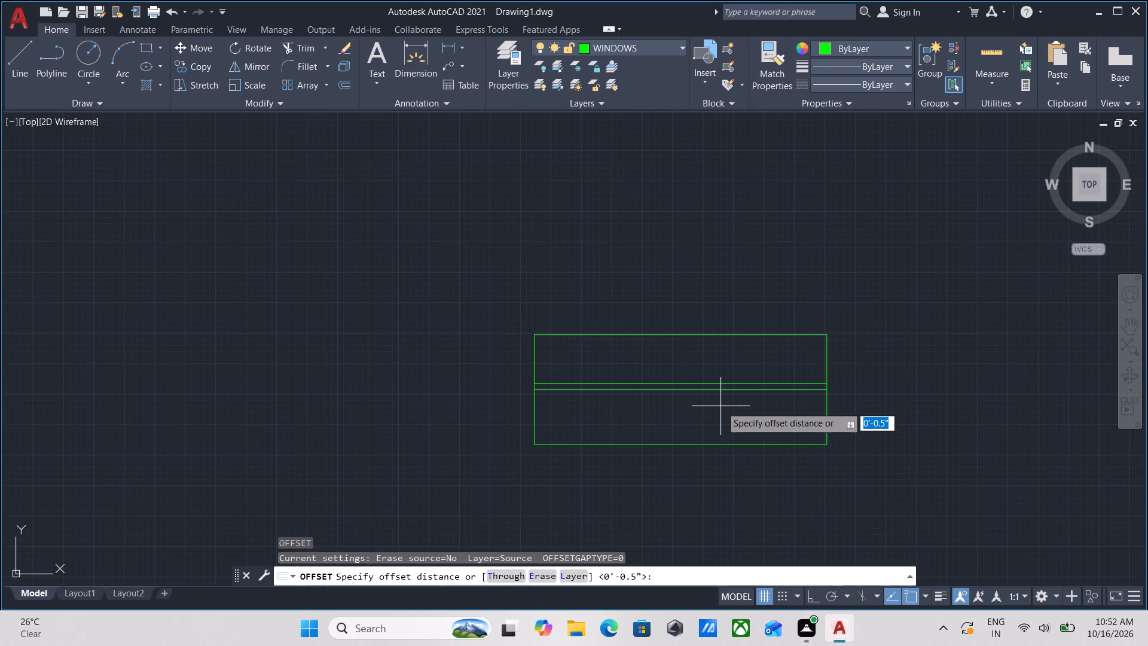
{"action": "scroll", "coordinate": [681, 393], "scroll_direction": "up", "scroll_amount": 2}
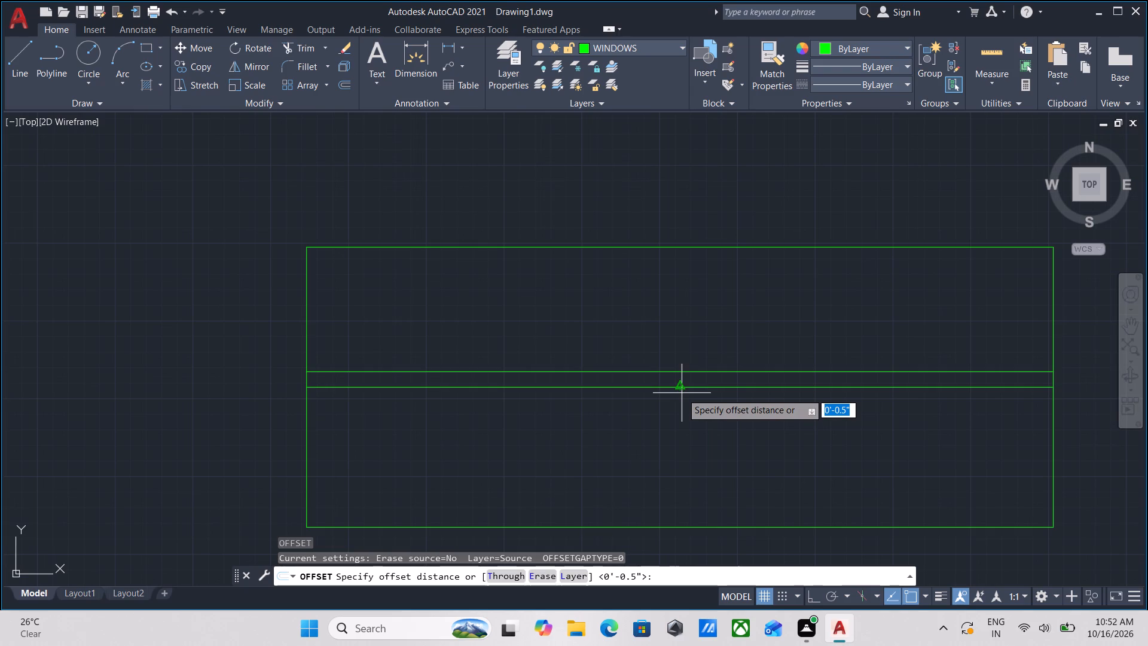
{"action": "left_click", "coordinate": [682, 391]}
{"action": "left_click", "coordinate": [682, 410]}
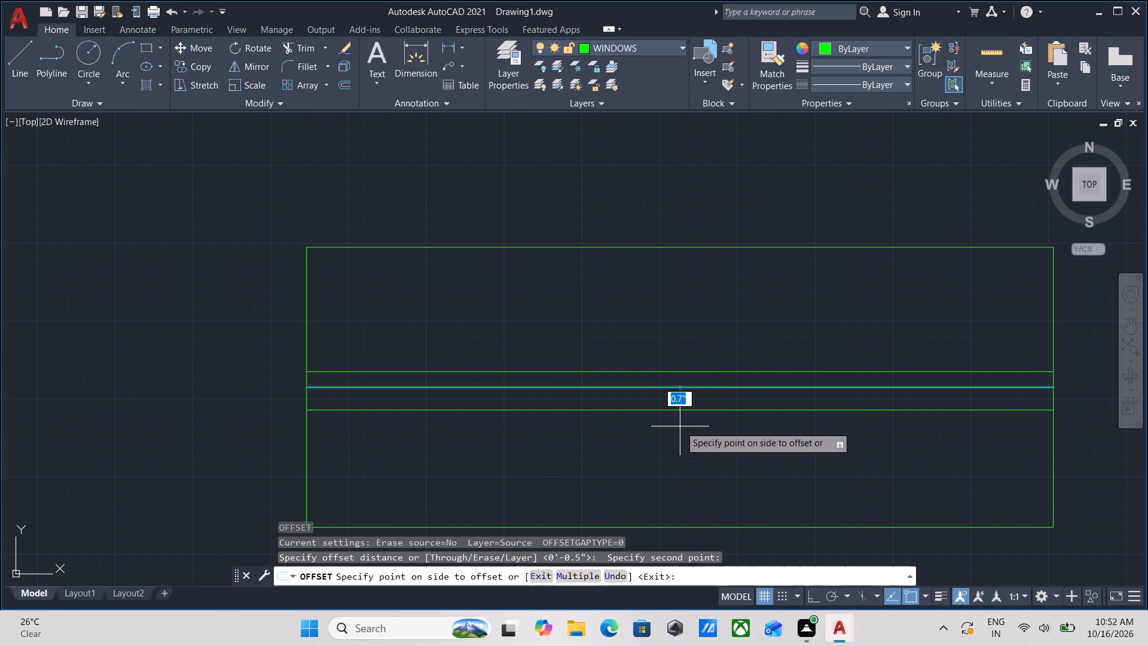
{"action": "type", "text": "0."}
{"action": "key", "text": "5"}
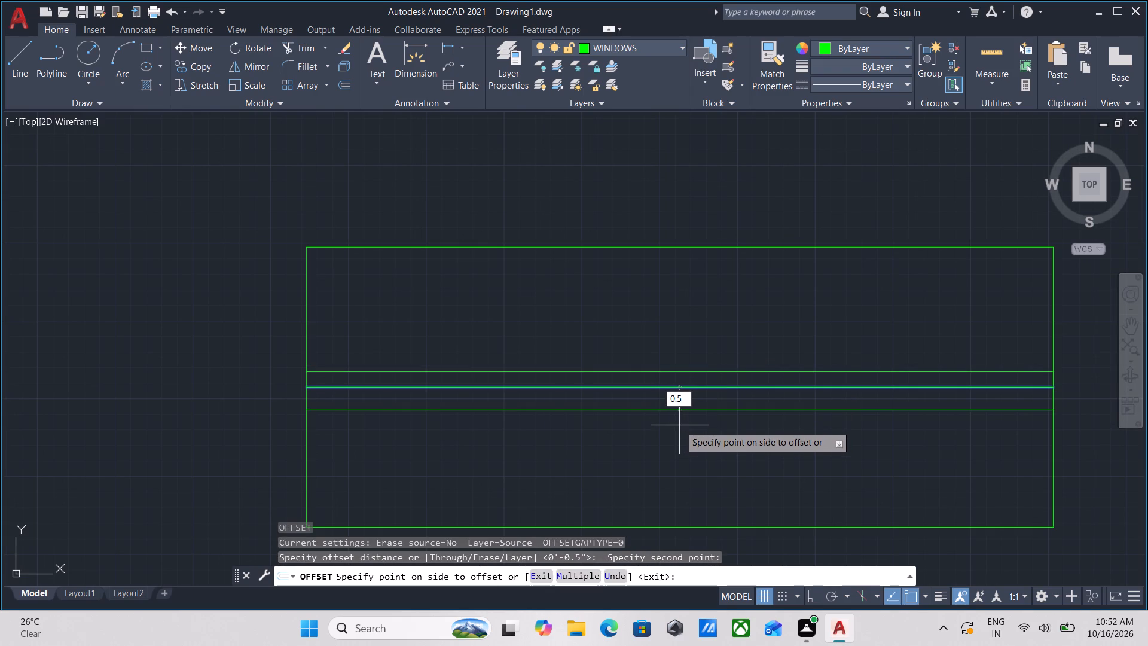
{"action": "key", "text": "shift+quotedbl"}
{"action": "key", "text": "Return"}
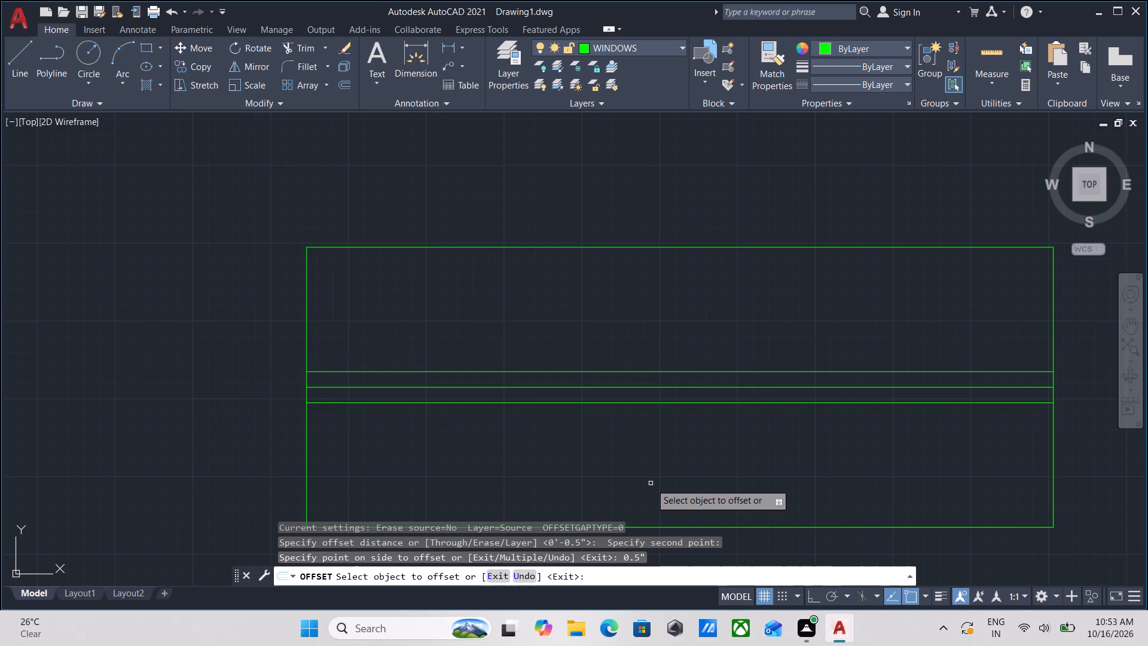
{"action": "scroll", "coordinate": [674, 421], "scroll_direction": "down", "scroll_amount": 2}
{"action": "scroll", "coordinate": [693, 409], "scroll_direction": "up", "scroll_amount": 2}
{"action": "key", "text": "Escape"}
Erase the original centre line between the two offset lines of the 2' window.
{"action": "left_click", "coordinate": [707, 414]}
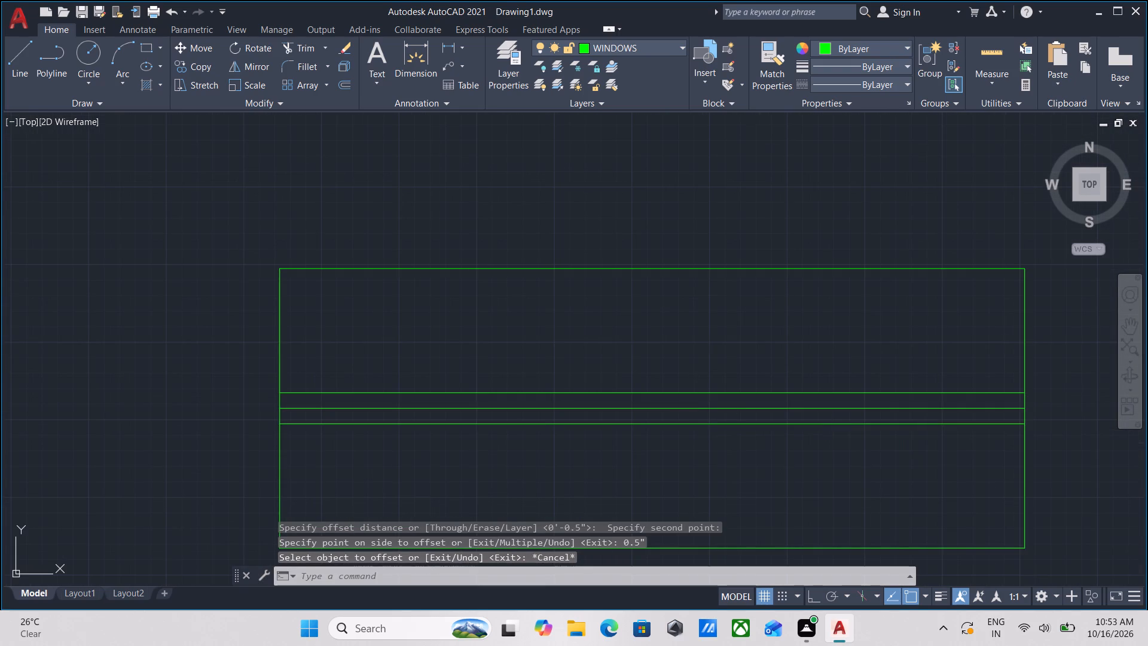
{"action": "left_click", "coordinate": [700, 404]}
{"action": "right_click_drag", "start_coordinate": [682, 418], "coordinate": [660, 437]}
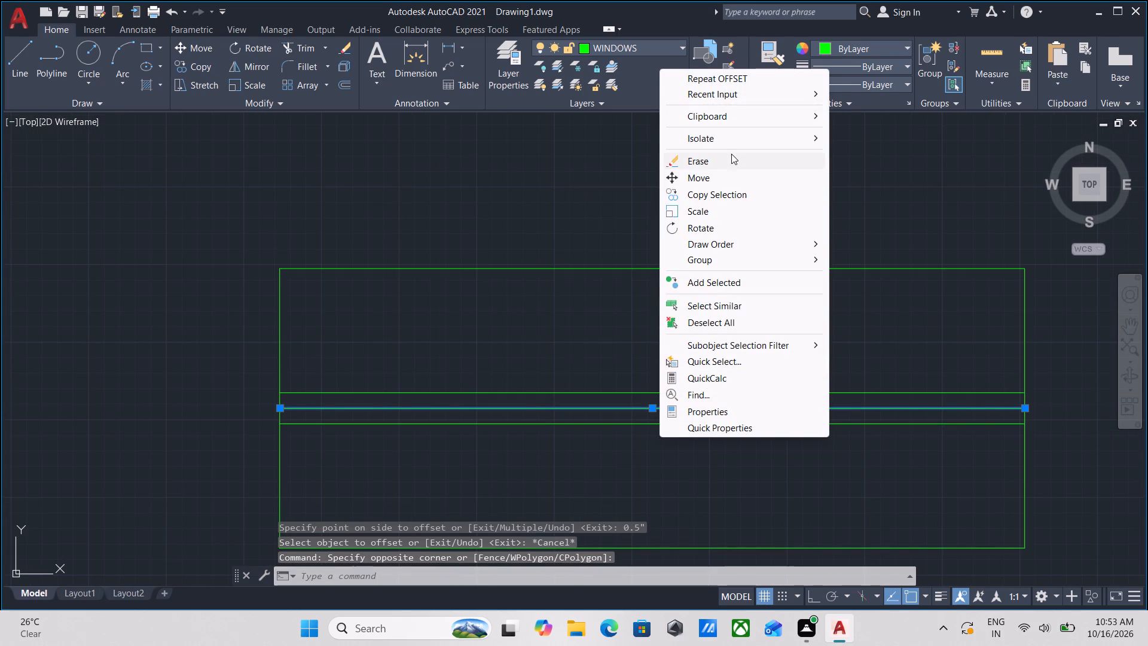
{"action": "left_click", "coordinate": [725, 163]}
Group the 2' by 9" rectangle and its two inner lines into one window object.
{"action": "scroll", "coordinate": [683, 356], "scroll_direction": "down", "scroll_amount": 3}
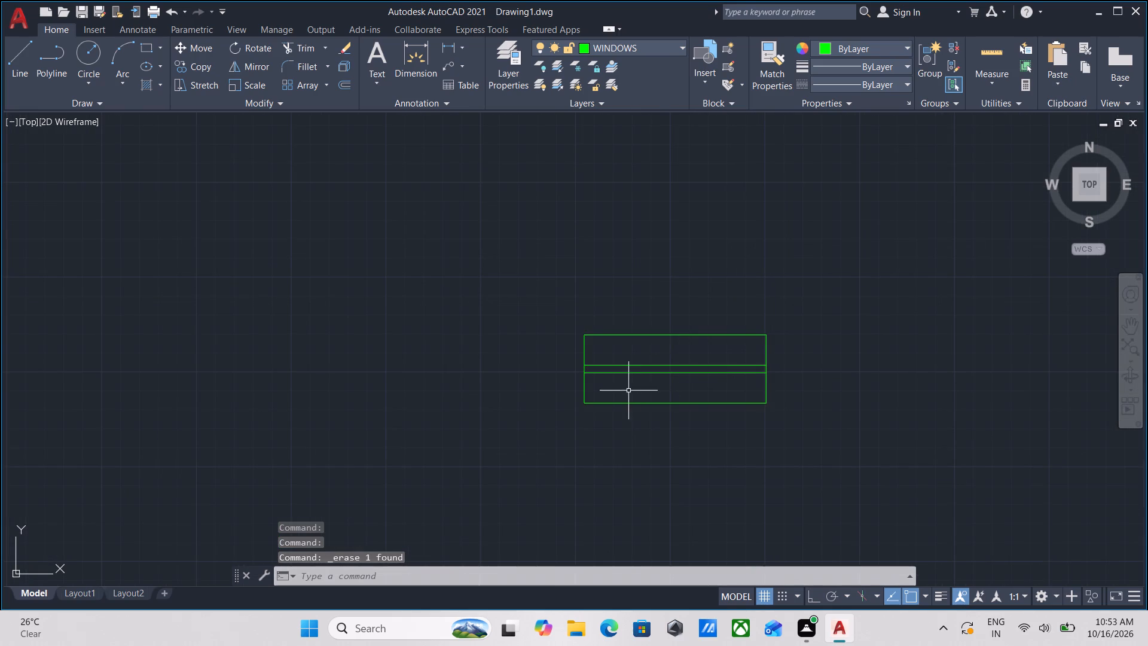
{"action": "scroll", "coordinate": [658, 405], "scroll_direction": "down", "scroll_amount": 1}
{"action": "scroll", "coordinate": [706, 407], "scroll_direction": "up", "scroll_amount": 2}
{"action": "left_click_drag", "start_coordinate": [789, 440], "coordinate": [782, 432]}
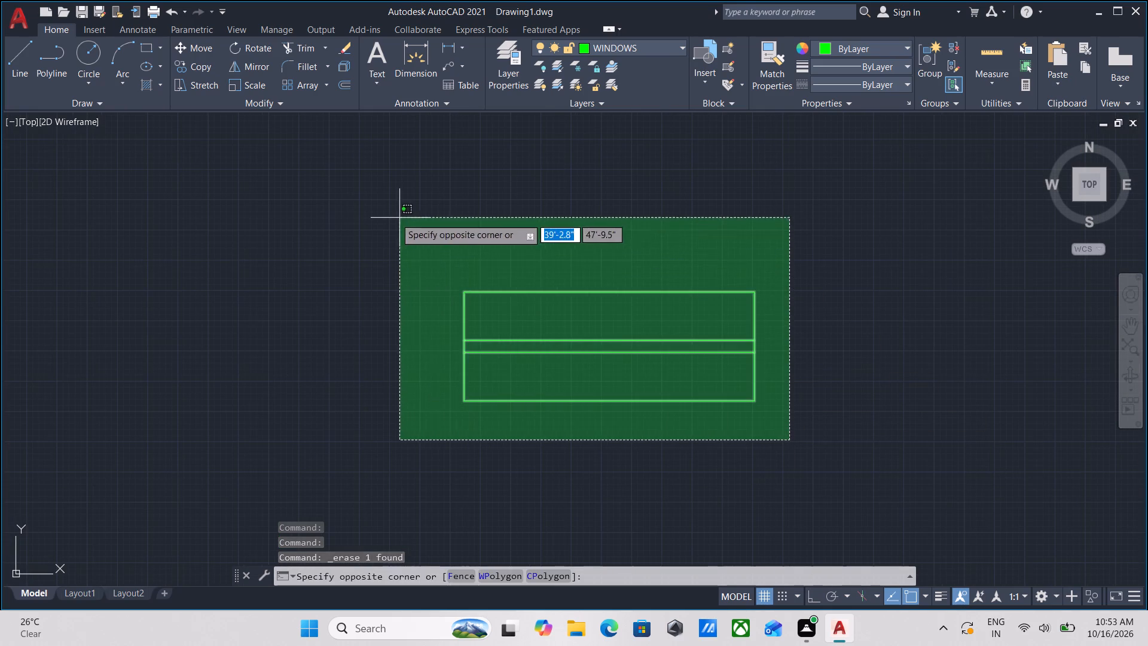
{"action": "left_click", "coordinate": [392, 217]}
{"action": "key", "text": "g"}
{"action": "key", "text": "Return"}
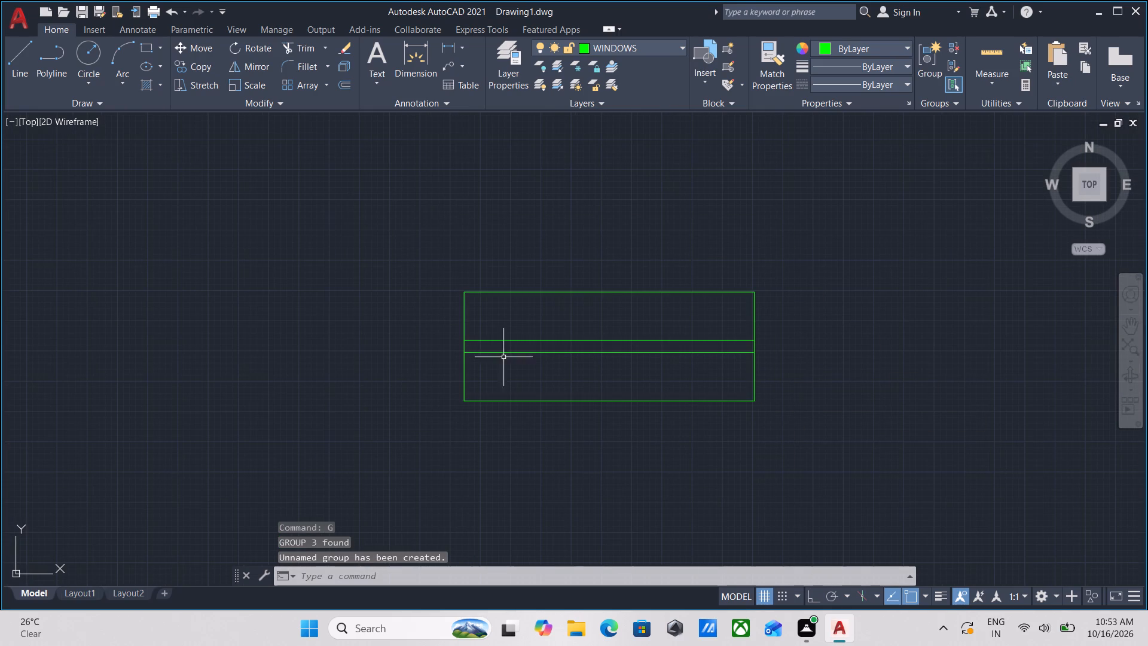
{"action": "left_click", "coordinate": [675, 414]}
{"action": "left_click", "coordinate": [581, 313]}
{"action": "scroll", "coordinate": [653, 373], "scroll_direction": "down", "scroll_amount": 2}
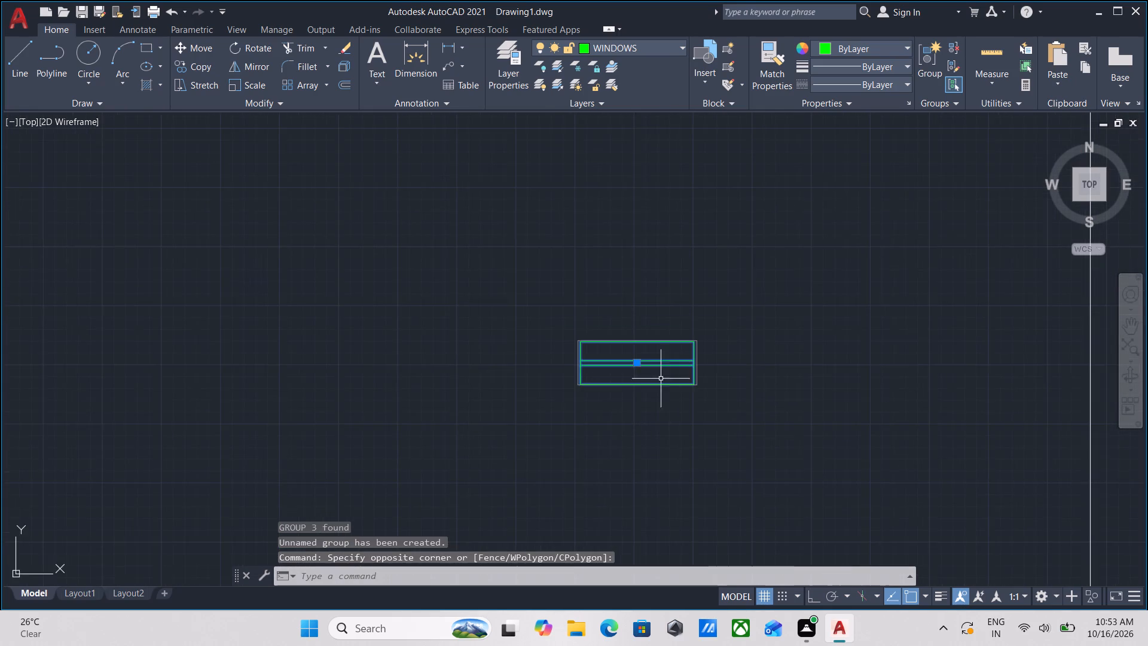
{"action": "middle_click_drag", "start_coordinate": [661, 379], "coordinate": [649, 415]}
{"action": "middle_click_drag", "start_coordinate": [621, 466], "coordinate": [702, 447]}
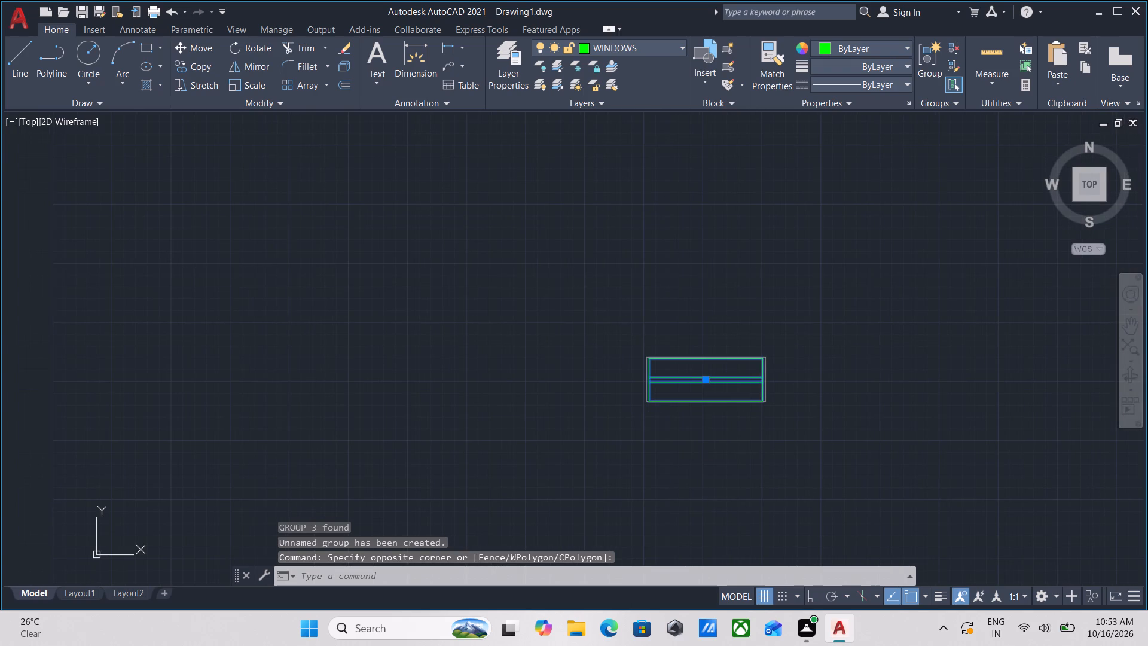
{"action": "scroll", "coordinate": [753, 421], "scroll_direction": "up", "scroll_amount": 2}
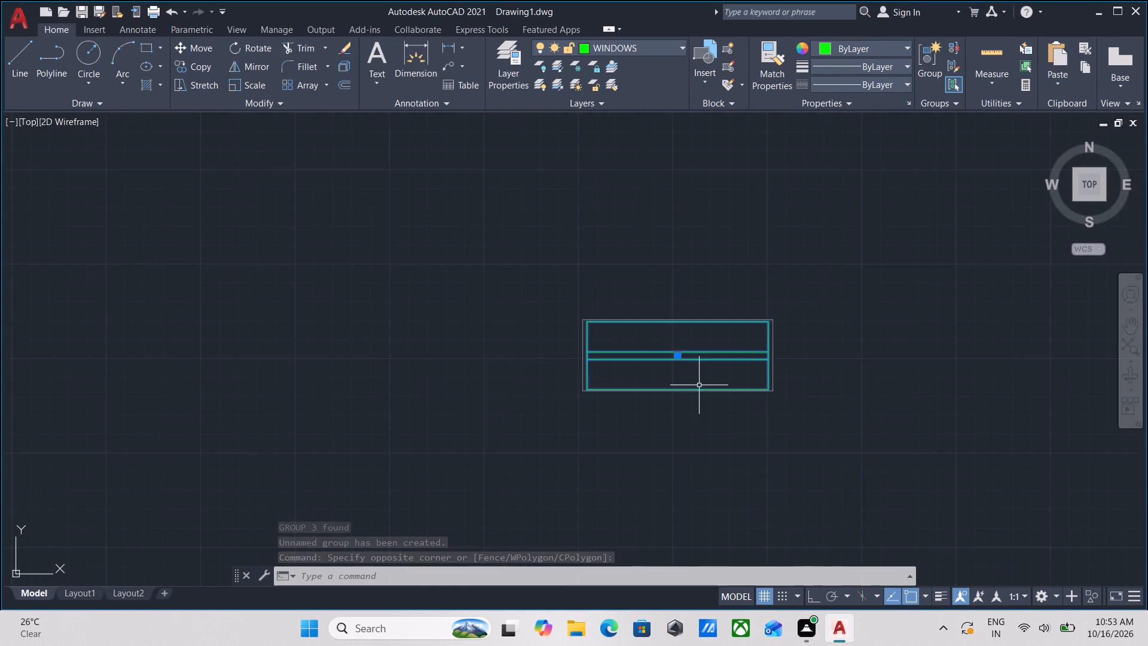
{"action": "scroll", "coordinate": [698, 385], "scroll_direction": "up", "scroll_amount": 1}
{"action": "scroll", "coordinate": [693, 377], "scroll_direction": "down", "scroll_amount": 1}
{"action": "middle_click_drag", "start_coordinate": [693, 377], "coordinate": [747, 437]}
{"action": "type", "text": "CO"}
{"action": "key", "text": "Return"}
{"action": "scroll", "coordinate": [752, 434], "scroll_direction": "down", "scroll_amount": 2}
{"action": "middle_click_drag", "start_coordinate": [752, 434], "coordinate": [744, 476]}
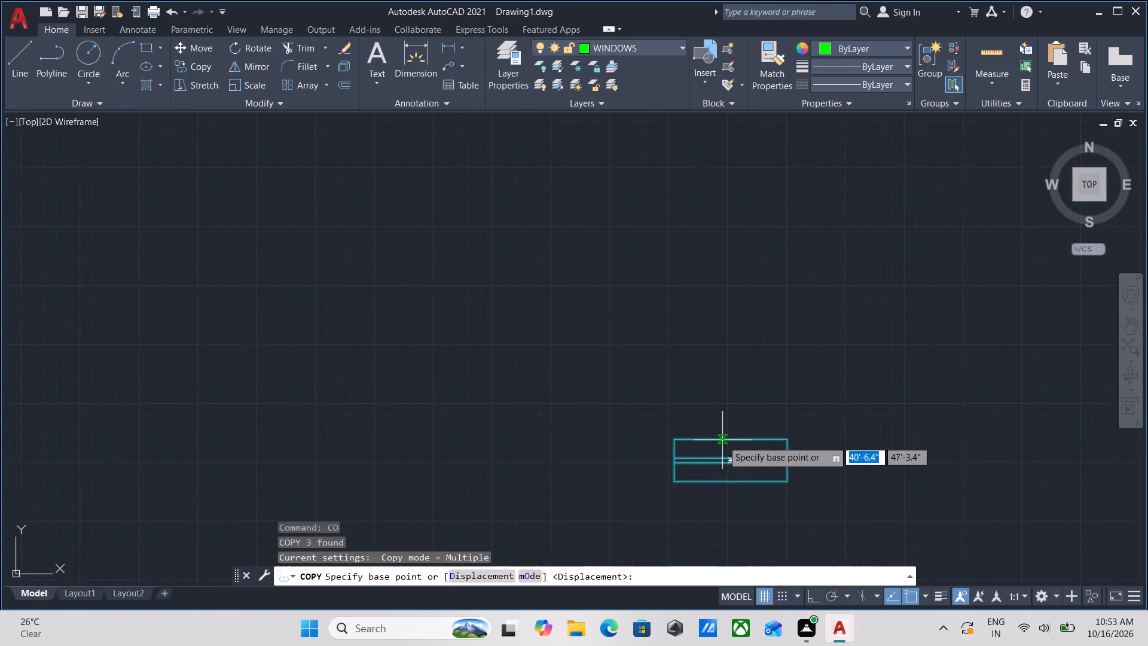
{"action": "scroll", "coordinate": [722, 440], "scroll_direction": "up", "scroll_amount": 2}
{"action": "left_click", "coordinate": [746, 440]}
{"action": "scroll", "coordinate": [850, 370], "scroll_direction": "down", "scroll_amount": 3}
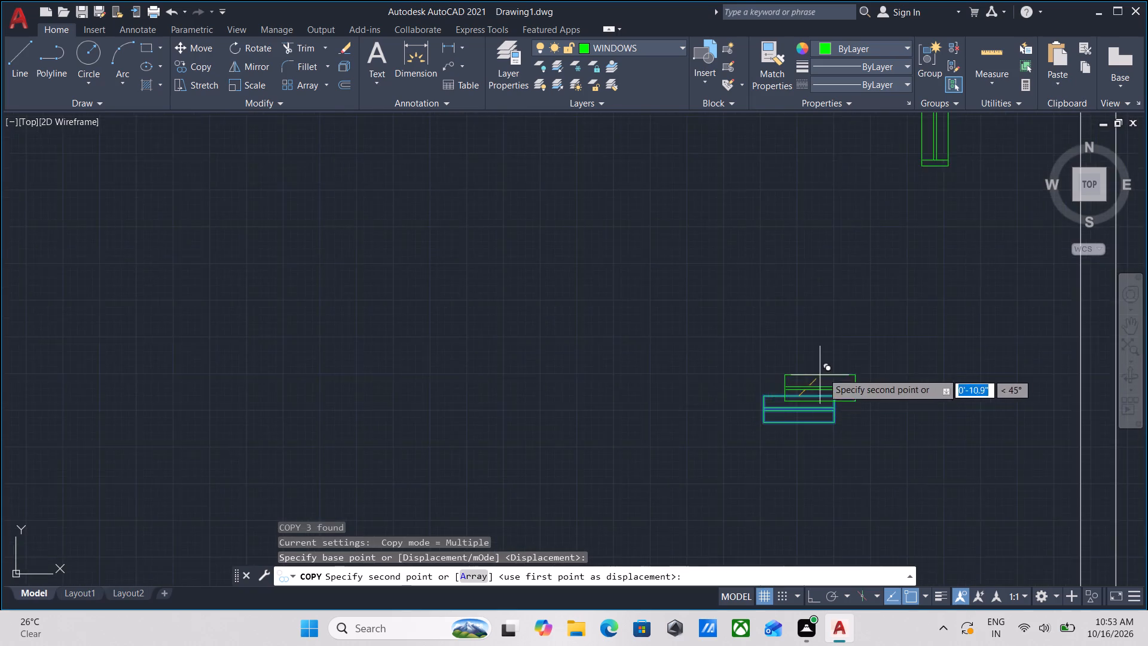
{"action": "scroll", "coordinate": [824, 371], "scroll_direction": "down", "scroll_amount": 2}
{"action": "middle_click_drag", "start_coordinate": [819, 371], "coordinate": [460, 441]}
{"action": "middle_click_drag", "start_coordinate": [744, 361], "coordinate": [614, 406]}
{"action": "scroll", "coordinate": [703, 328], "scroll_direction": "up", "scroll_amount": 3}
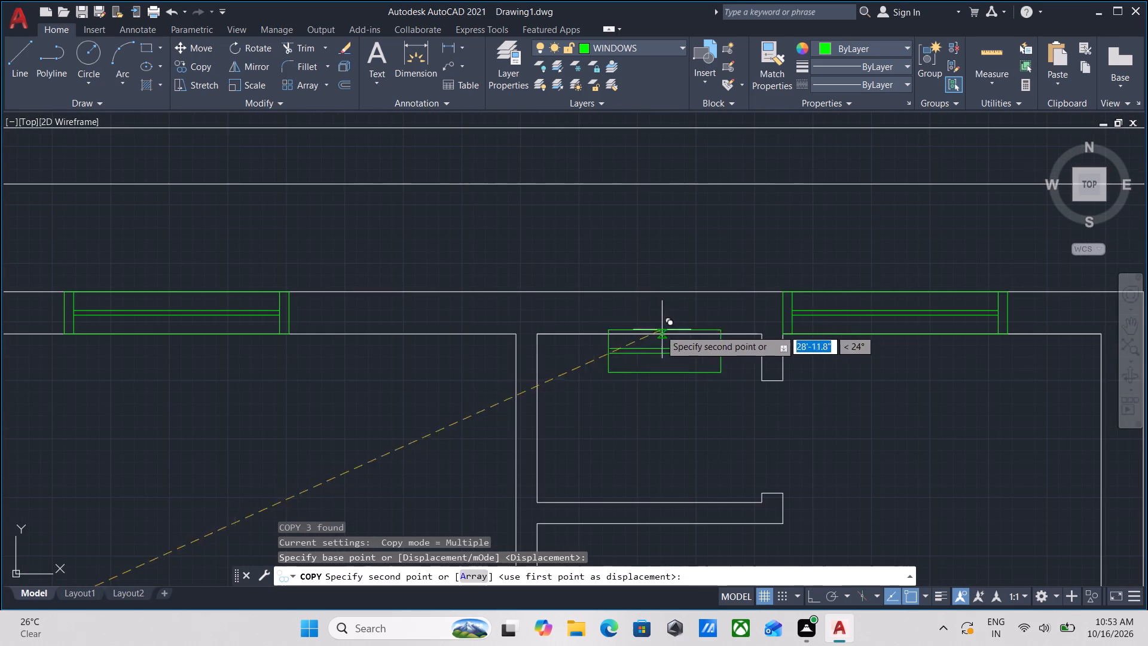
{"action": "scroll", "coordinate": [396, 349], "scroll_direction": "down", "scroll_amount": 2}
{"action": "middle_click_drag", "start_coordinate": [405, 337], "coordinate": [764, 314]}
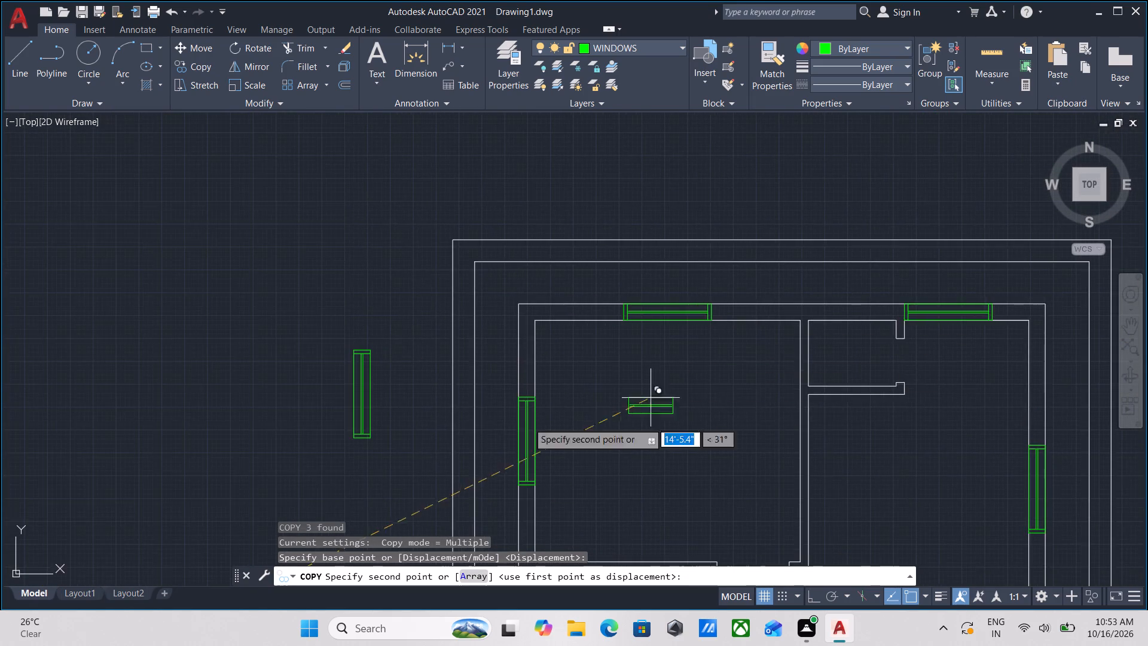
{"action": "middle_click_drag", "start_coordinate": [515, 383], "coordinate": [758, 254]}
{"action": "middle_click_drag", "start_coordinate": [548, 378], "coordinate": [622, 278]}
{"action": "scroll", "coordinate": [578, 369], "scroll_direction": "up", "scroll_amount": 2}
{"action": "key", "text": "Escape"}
Copy the 2' window by its bottom edge's midpoint to the inner-line midpoint of the small top room's upper wall.
{"action": "left_click_drag", "start_coordinate": [717, 397], "coordinate": [676, 377]}
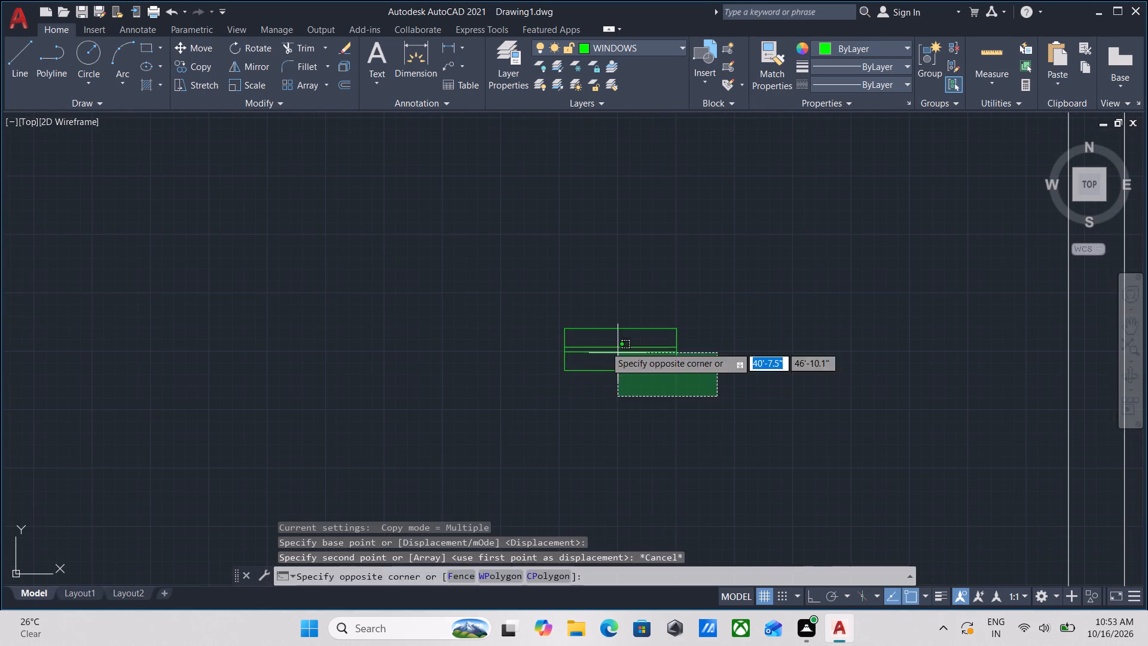
{"action": "left_click", "coordinate": [597, 339]}
{"action": "key", "text": "c"}
{"action": "key", "text": "o"}
{"action": "key", "text": "Return"}
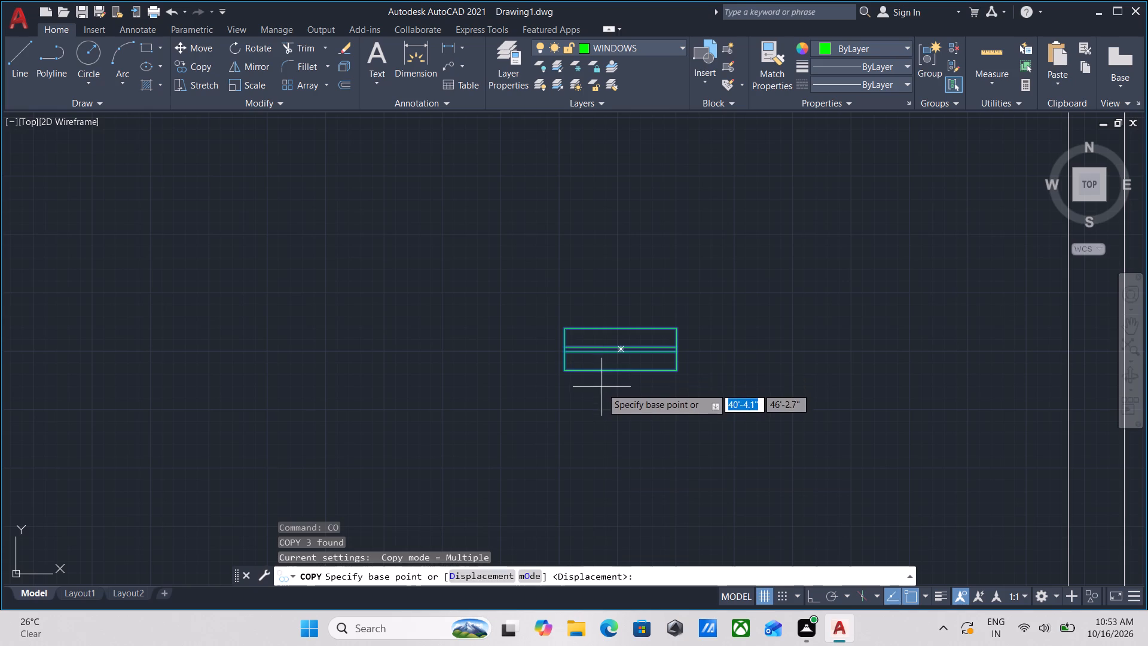
{"action": "left_click_drag", "start_coordinate": [619, 371], "coordinate": [625, 363]}
{"action": "scroll", "coordinate": [760, 272], "scroll_direction": "down", "scroll_amount": 1}
{"action": "middle_click_drag", "start_coordinate": [760, 272], "coordinate": [597, 328]}
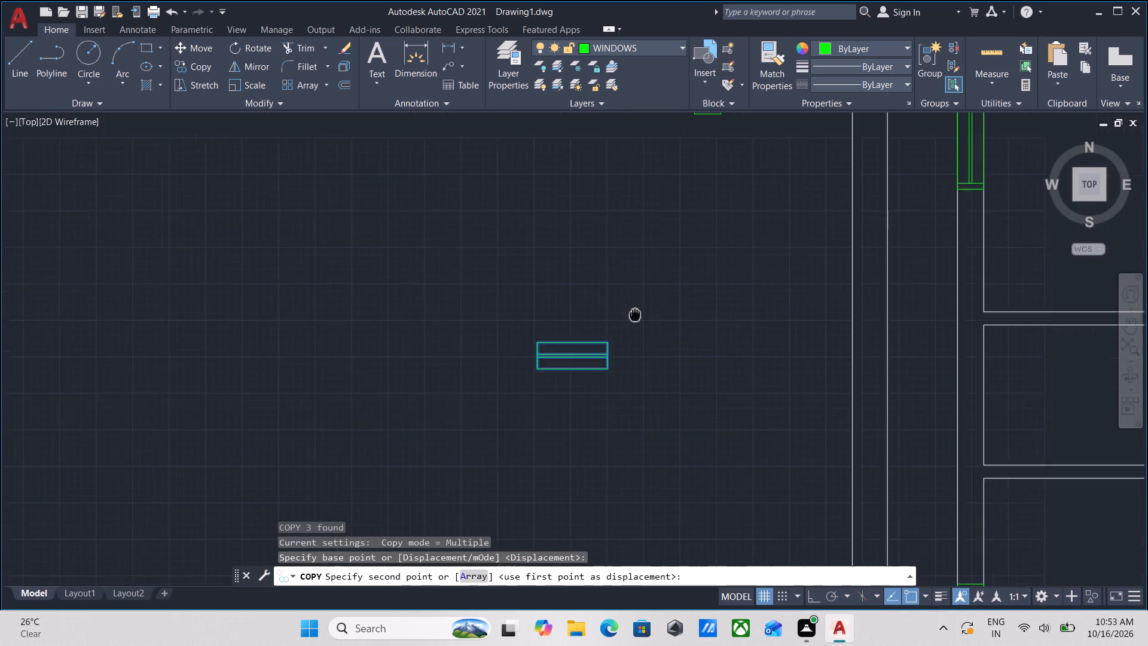
{"action": "middle_click_drag", "start_coordinate": [597, 328], "coordinate": [439, 385]}
{"action": "scroll", "coordinate": [664, 324], "scroll_direction": "down", "scroll_amount": 2}
{"action": "middle_click_drag", "start_coordinate": [660, 325], "coordinate": [418, 403]}
{"action": "scroll", "coordinate": [670, 276], "scroll_direction": "up", "scroll_amount": 2}
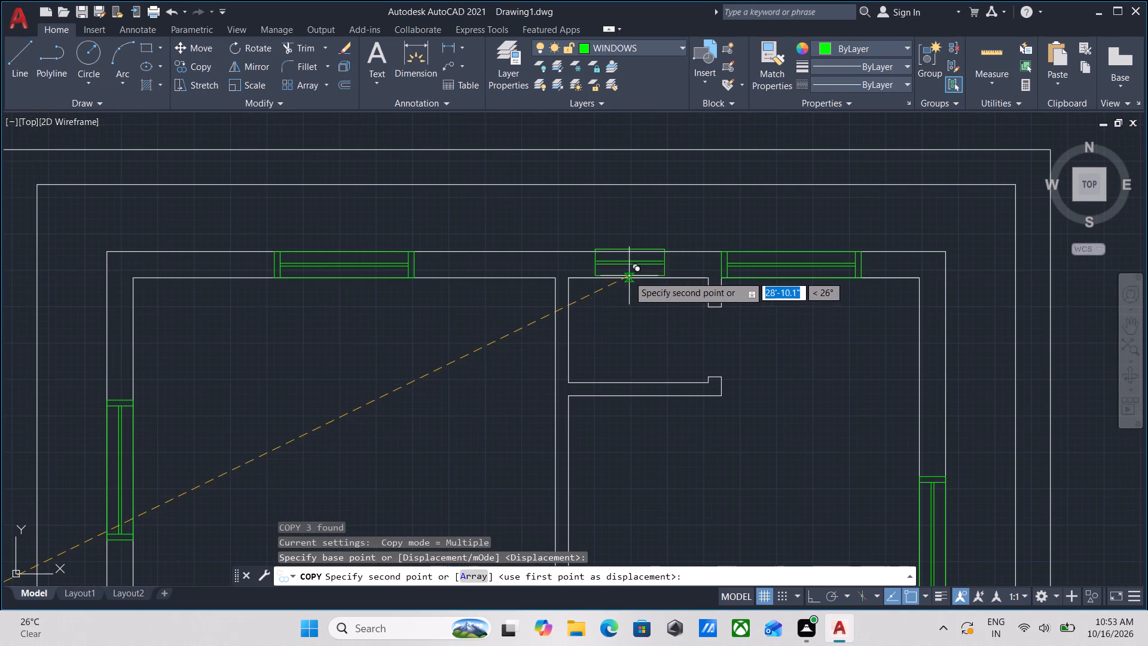
{"action": "left_click", "coordinate": [640, 273]}
Place another copy of the 2' window in the empty area outside the plot, below and right of the original.
{"action": "scroll", "coordinate": [468, 327], "scroll_direction": "down", "scroll_amount": 1}
{"action": "middle_click_drag", "start_coordinate": [469, 327], "coordinate": [631, 211]}
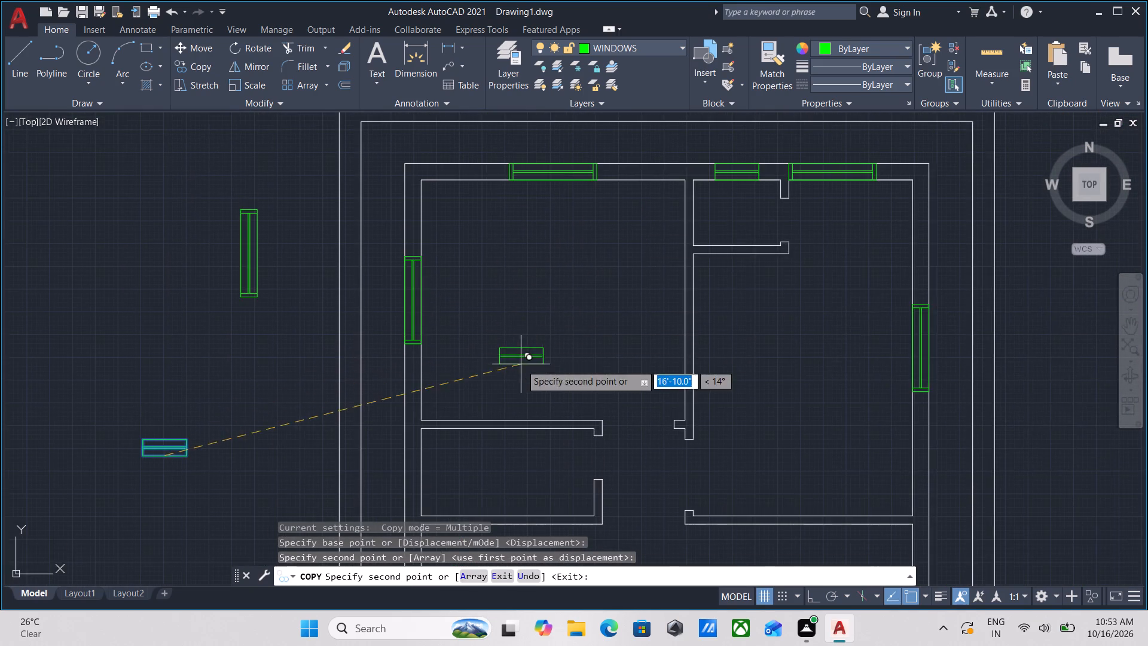
{"action": "middle_click_drag", "start_coordinate": [524, 360], "coordinate": [585, 298]}
{"action": "scroll", "coordinate": [450, 404], "scroll_direction": "up", "scroll_amount": 2}
{"action": "scroll", "coordinate": [449, 398], "scroll_direction": "down", "scroll_amount": 2}
{"action": "middle_click_drag", "start_coordinate": [449, 398], "coordinate": [686, 282]}
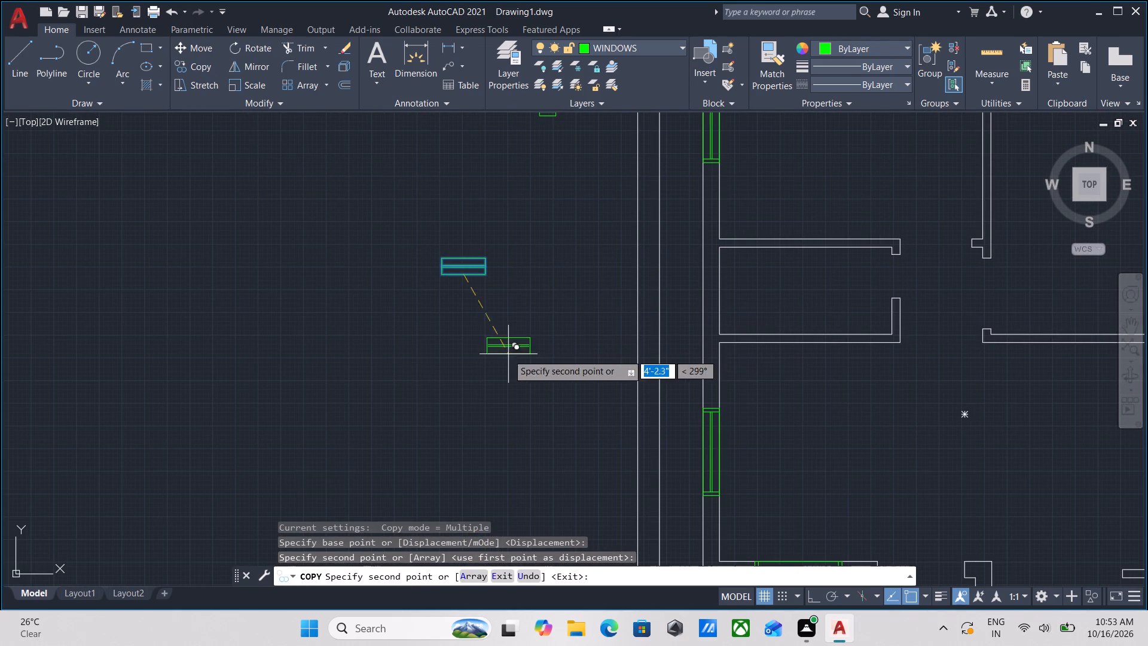
{"action": "left_click", "coordinate": [511, 345]}
{"action": "key", "text": "Escape"}
Rotate the spare 2' window copy outside the plot by 90° about its lower-left corner so it stands vertical.
{"action": "left_click", "coordinate": [542, 303]}
{"action": "left_click", "coordinate": [493, 354]}
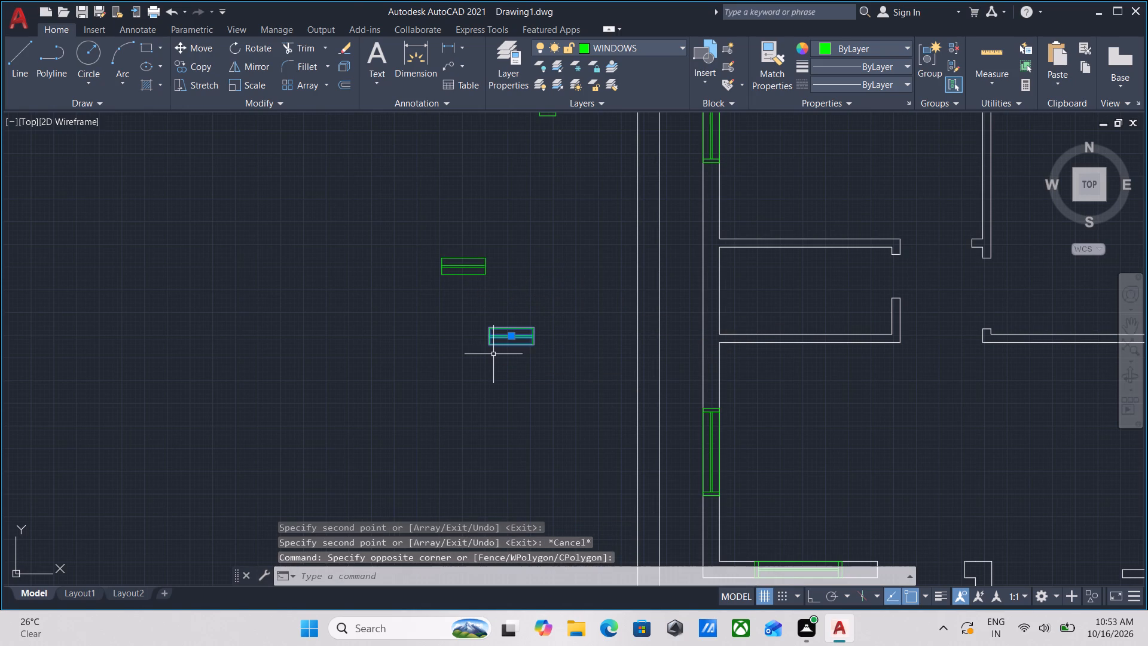
{"action": "type", "text": "RO"}
{"action": "key", "text": "Return"}
{"action": "scroll", "coordinate": [489, 356], "scroll_direction": "up", "scroll_amount": 2}
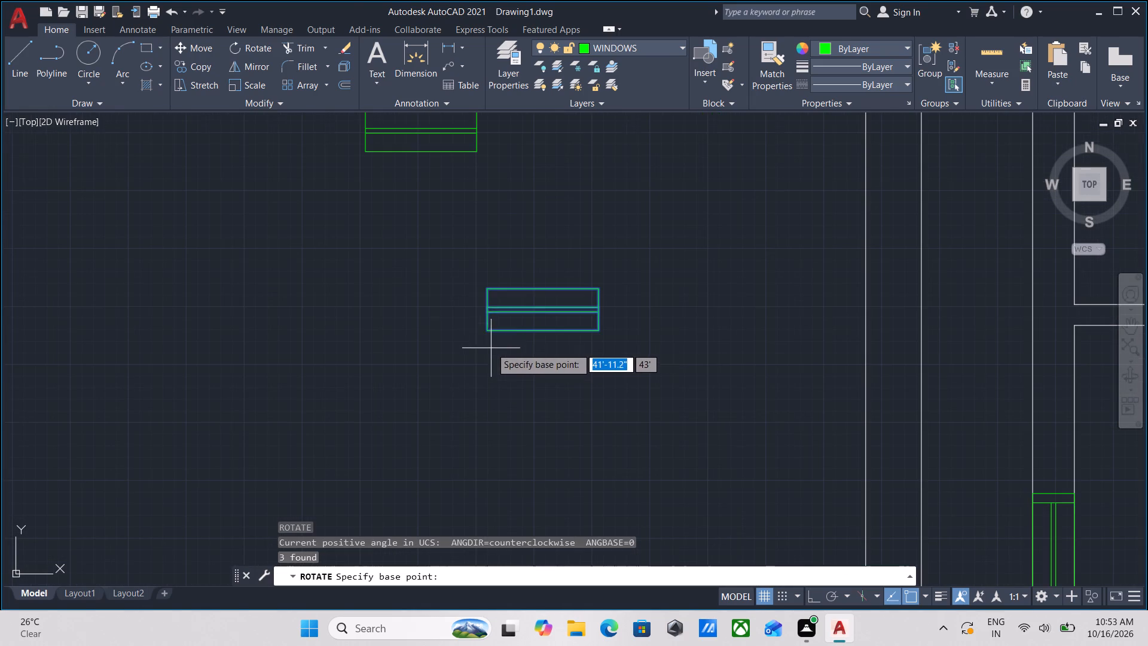
{"action": "left_click", "coordinate": [491, 327]}
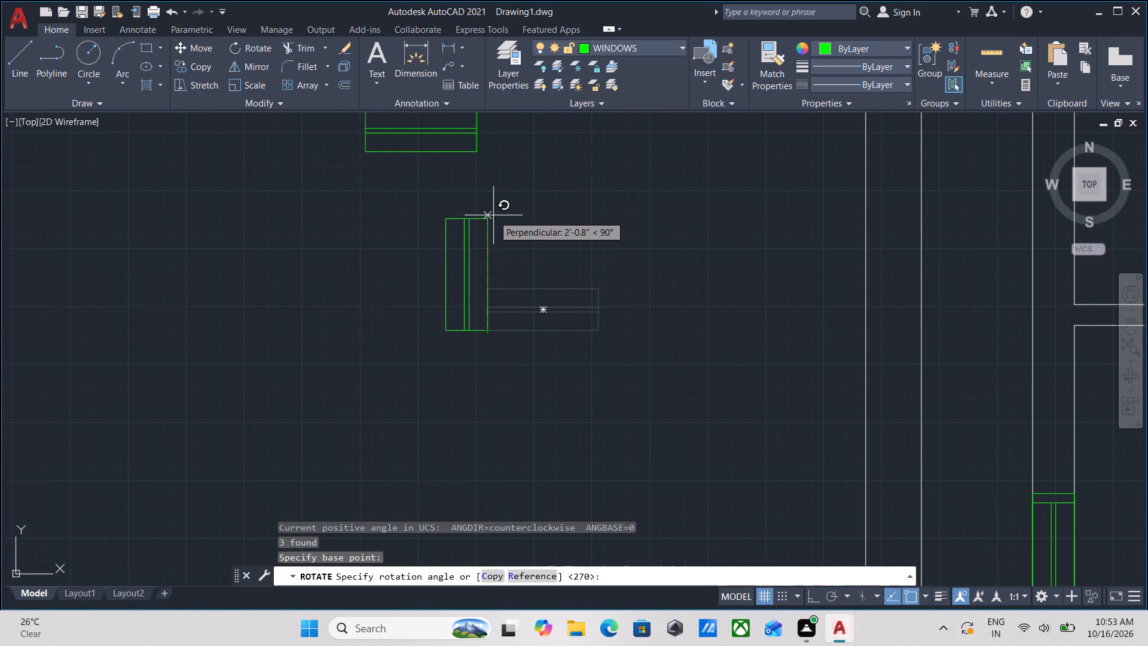
{"action": "key", "text": "F8"}
{"action": "left_click", "coordinate": [482, 161]}
Copy the vertical 2' window by its right edge's midpoint to the inner-line midpoint of the small middle-left room's outer wall.
{"action": "left_click_drag", "start_coordinate": [515, 336], "coordinate": [508, 323]}
{"action": "left_click", "coordinate": [462, 269]}
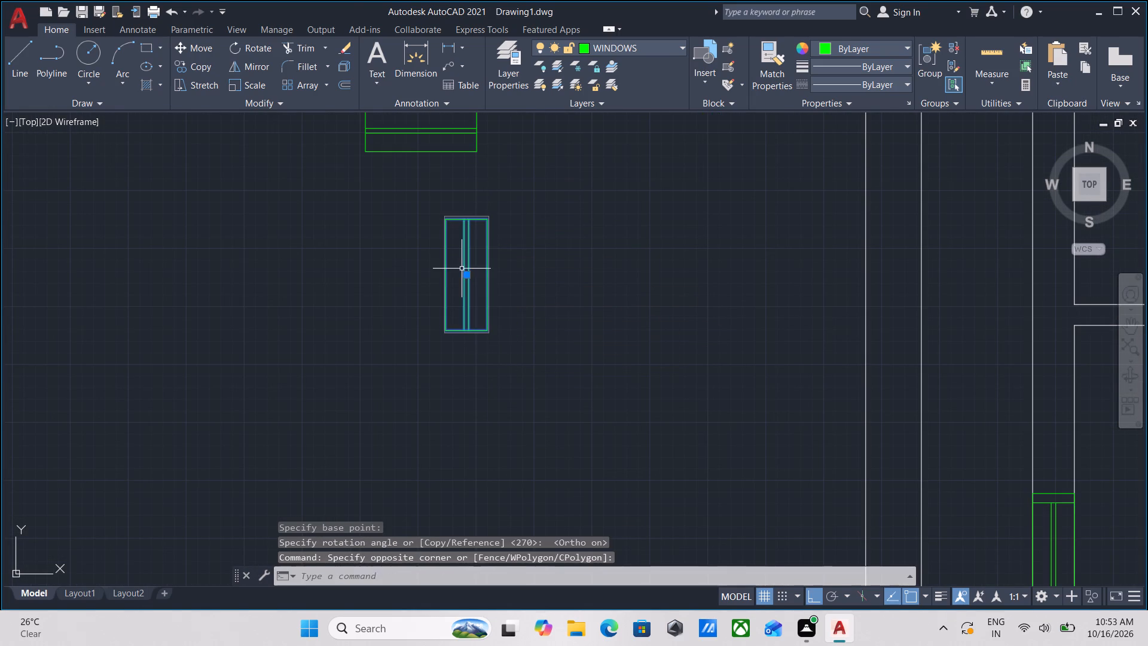
{"action": "middle_click_drag", "start_coordinate": [542, 302], "coordinate": [544, 338]}
{"action": "type", "text": "CO"}
{"action": "key", "text": "Return"}
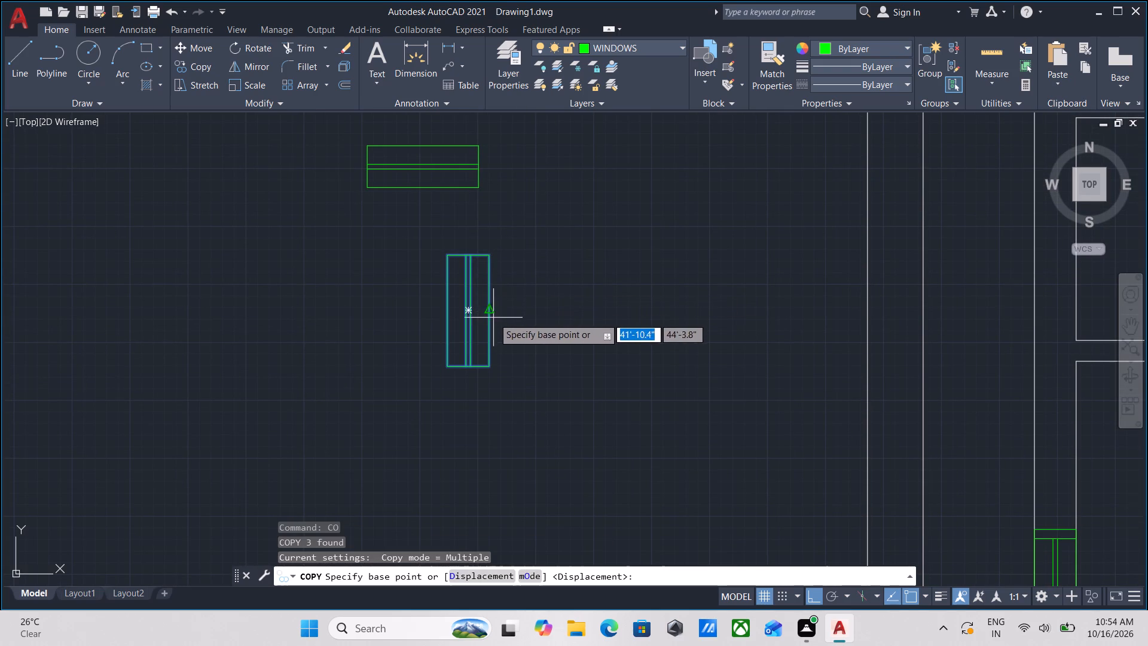
{"action": "left_click", "coordinate": [492, 311]}
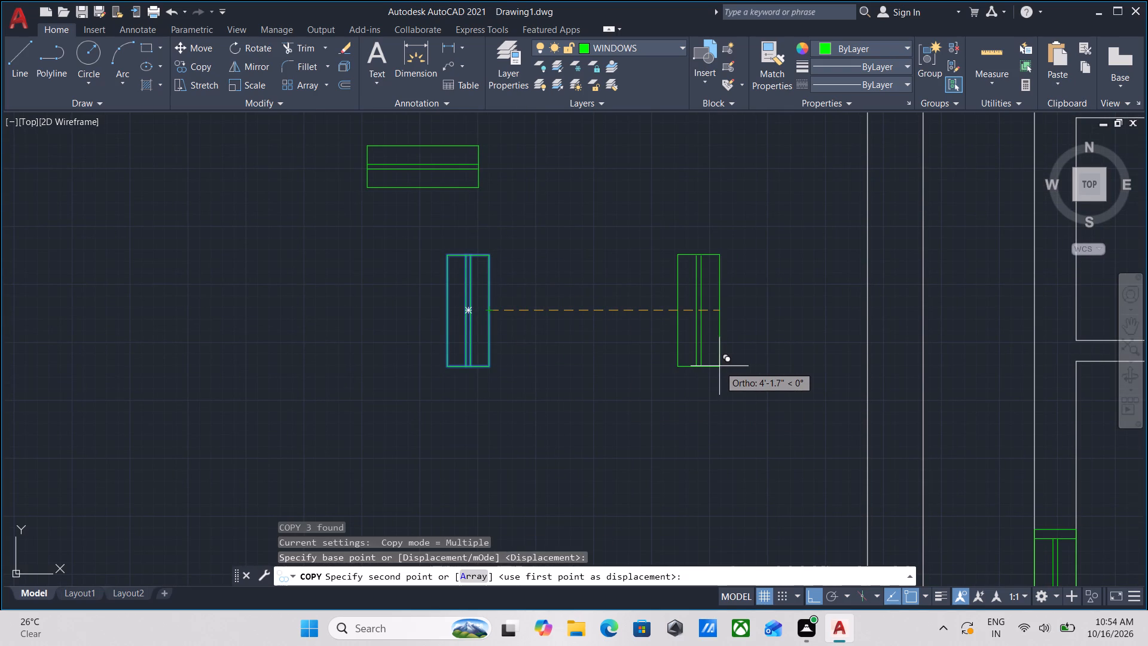
{"action": "key", "text": "F8"}
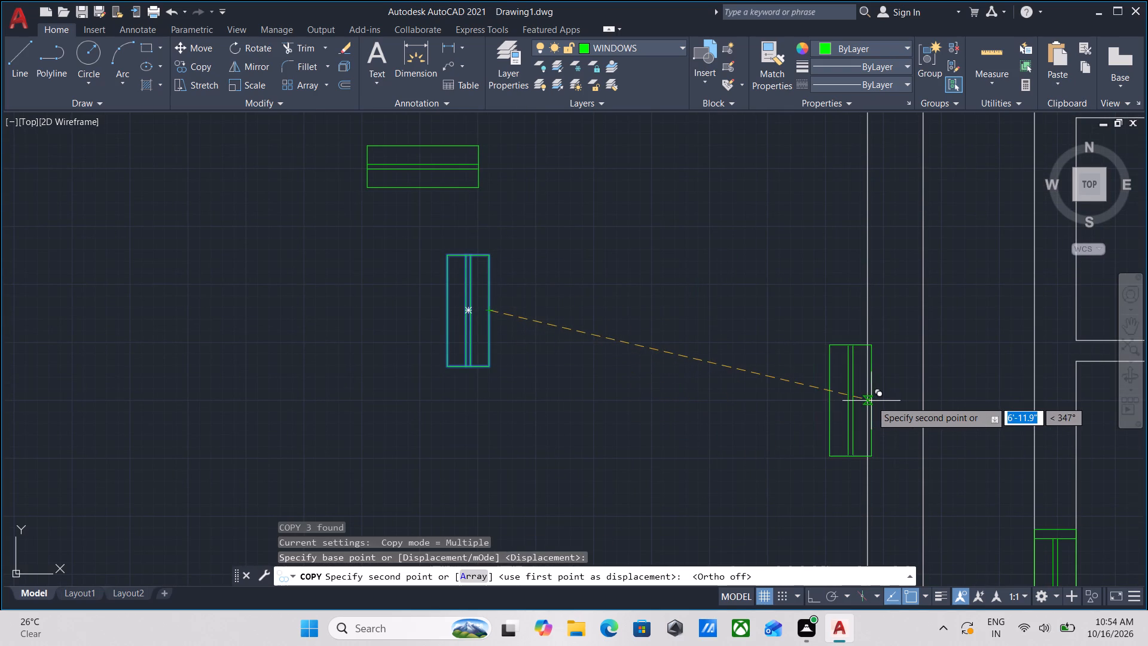
{"action": "scroll", "coordinate": [871, 401], "scroll_direction": "down", "scroll_amount": 1}
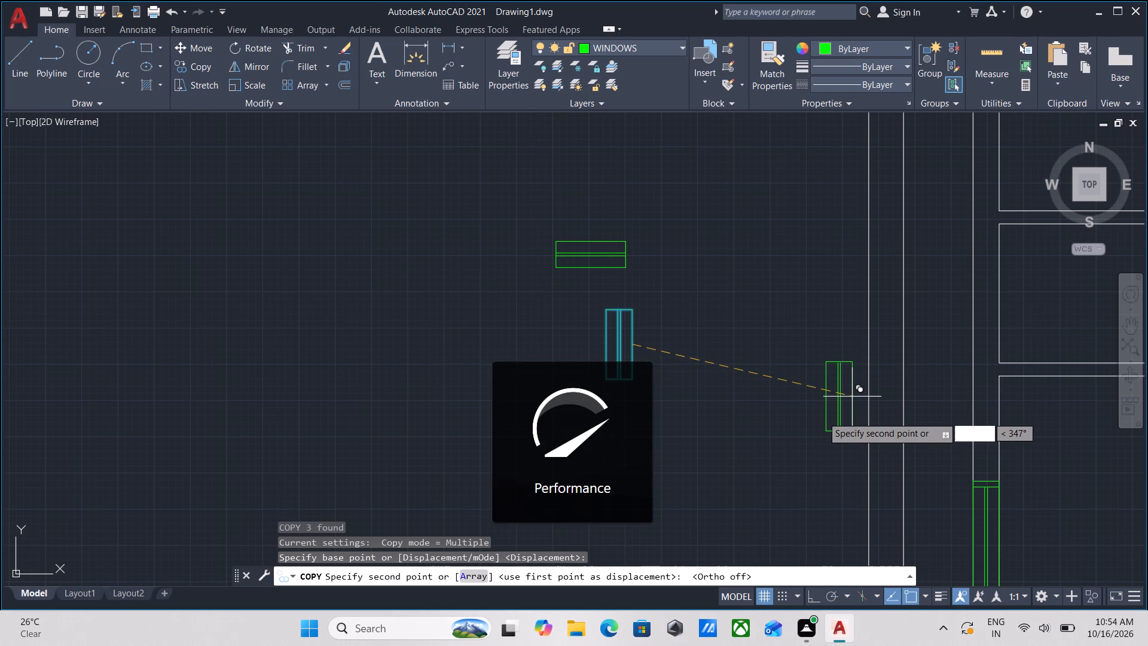
{"action": "scroll", "coordinate": [860, 364], "scroll_direction": "down", "scroll_amount": 1}
{"action": "middle_click_drag", "start_coordinate": [860, 364], "coordinate": [645, 328]}
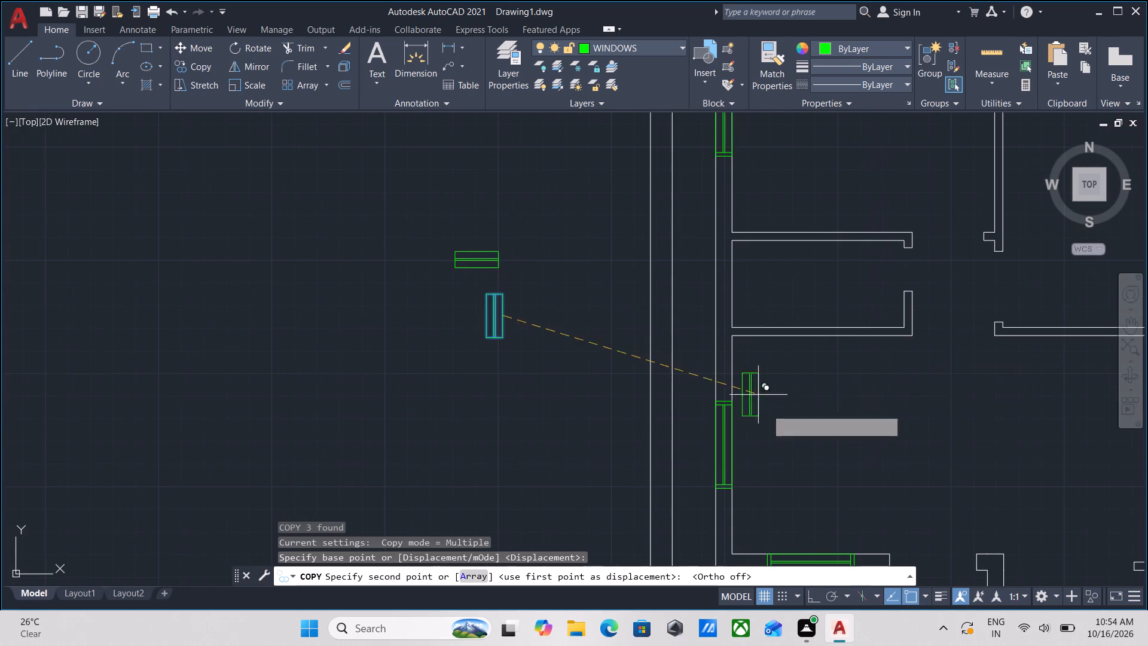
{"action": "left_click", "coordinate": [734, 281]}
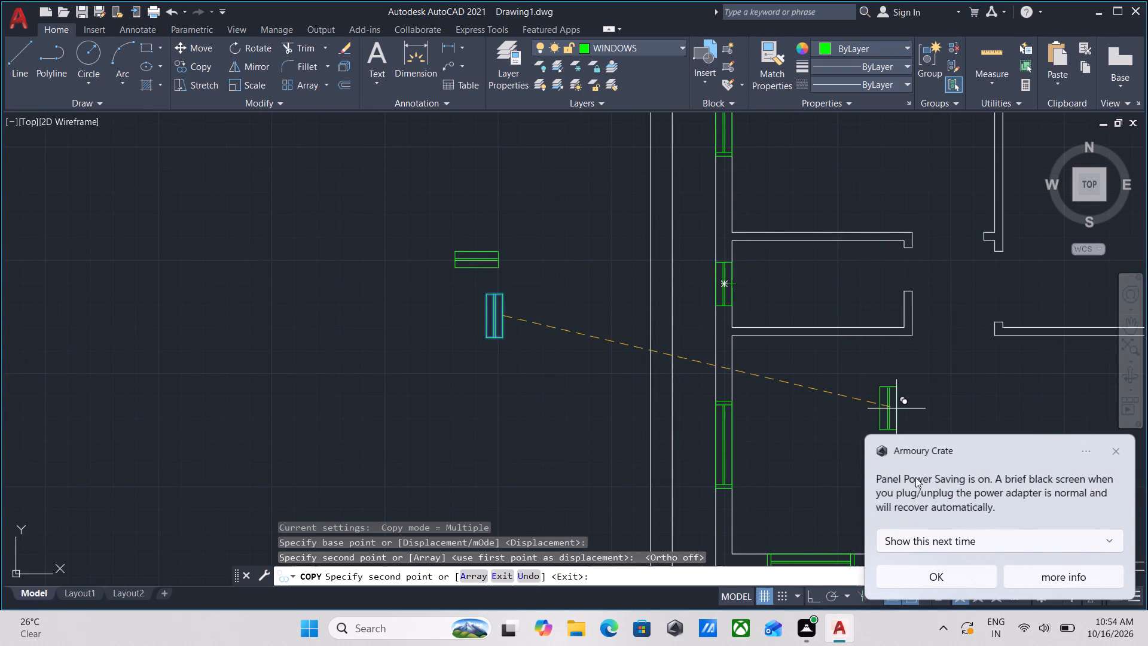
Set the Armoury Crate power saving notice to "Don't show this again." and dismiss it.
{"action": "left_click", "coordinate": [1112, 545]}
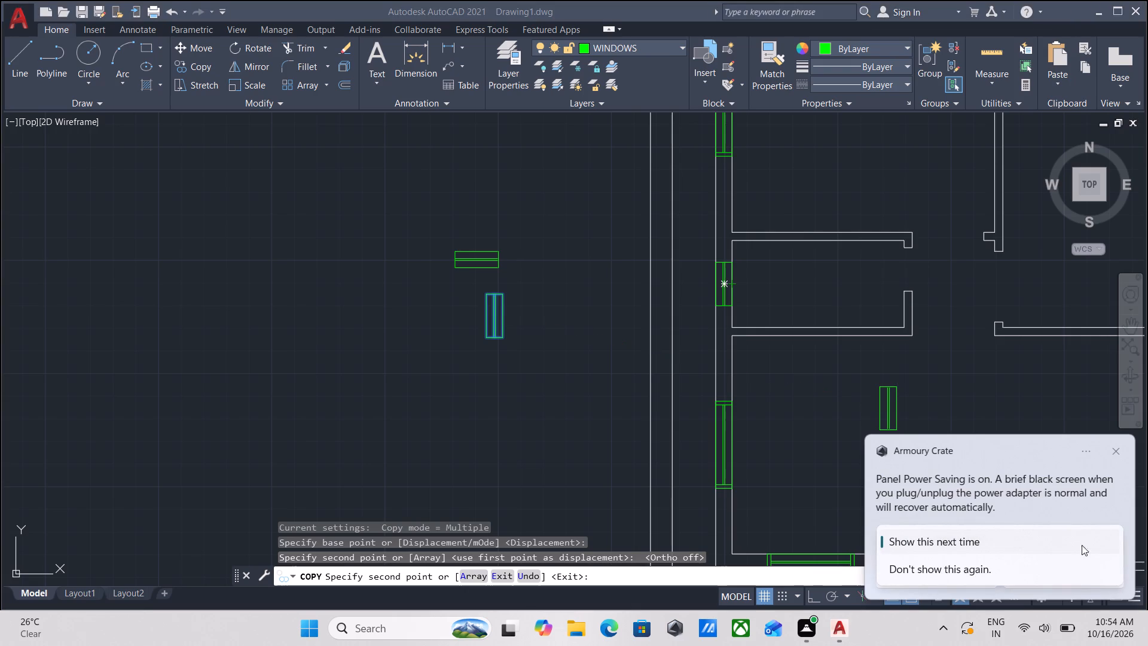
{"action": "left_click", "coordinate": [1019, 565]}
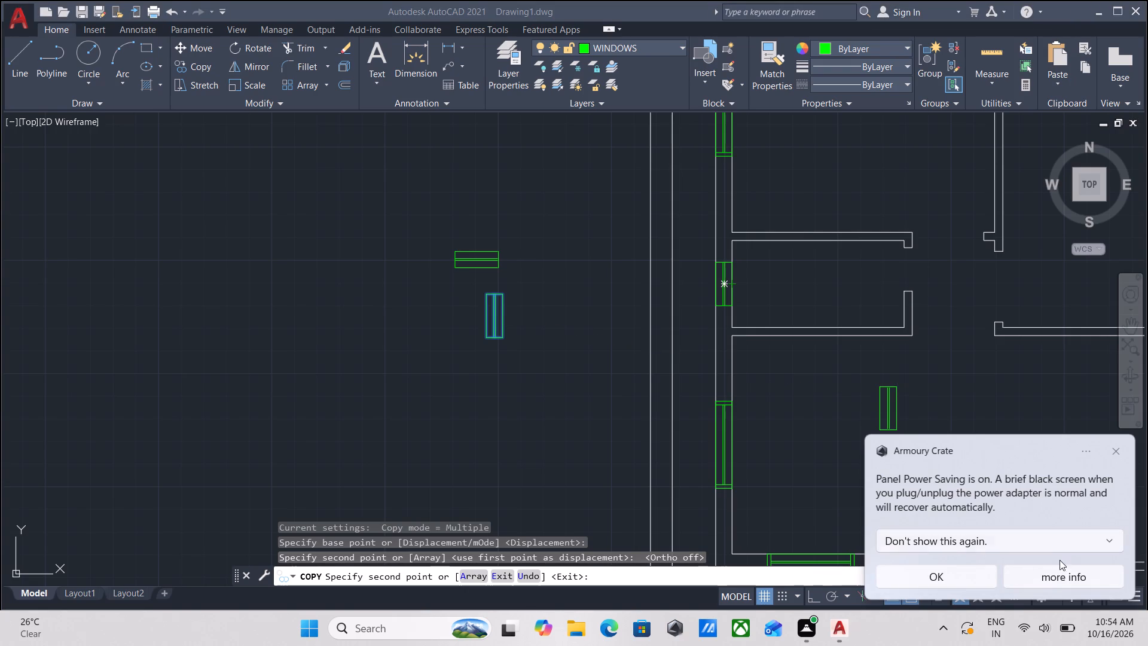
{"action": "left_click", "coordinate": [942, 578]}
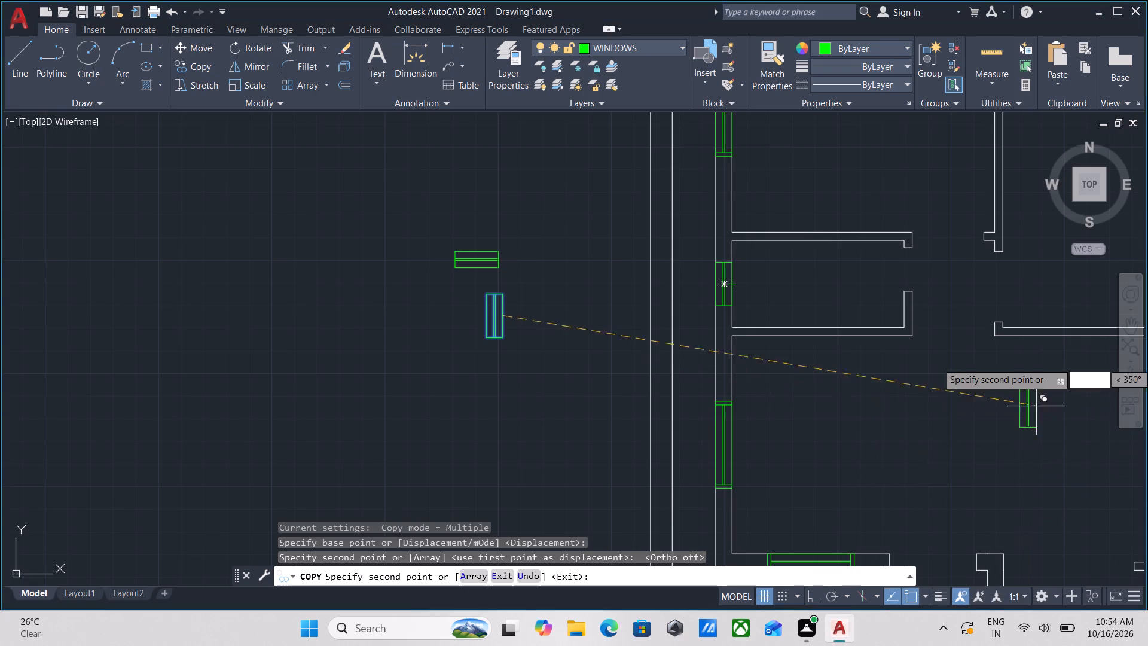
End the copying and examine the window placement and wall layout across all rooms of the floor plan.
{"action": "scroll", "coordinate": [770, 381], "scroll_direction": "down", "scroll_amount": 1}
{"action": "middle_click_drag", "start_coordinate": [771, 381], "coordinate": [584, 425]}
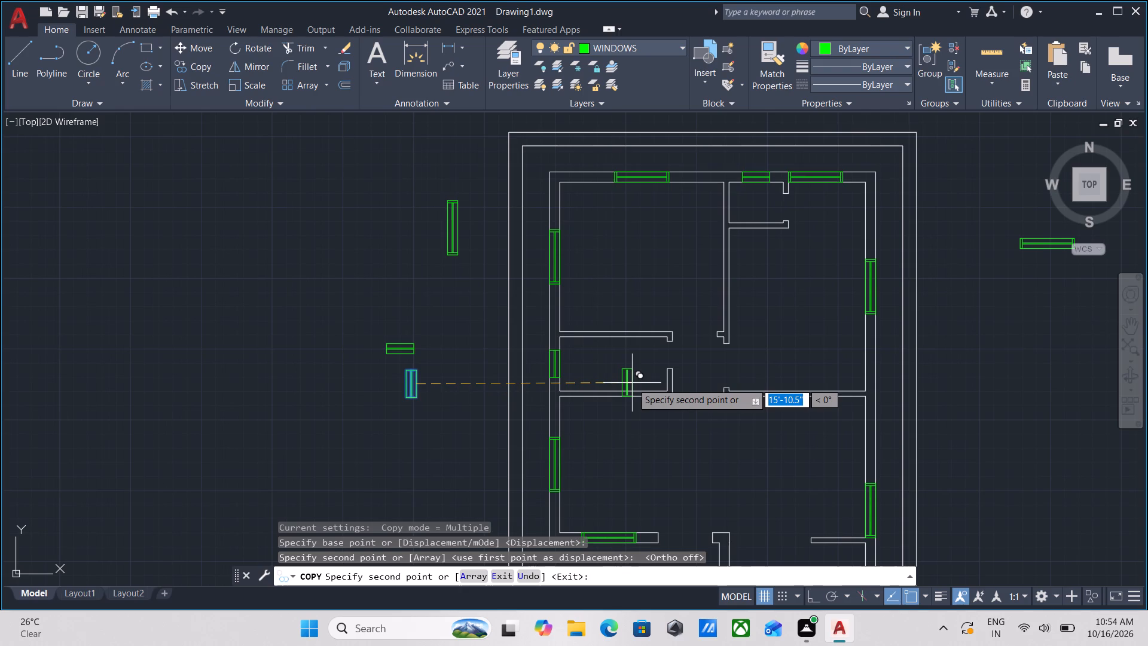
{"action": "key", "text": "Escape"}
{"action": "middle_click_drag", "start_coordinate": [690, 351], "coordinate": [692, 302]}
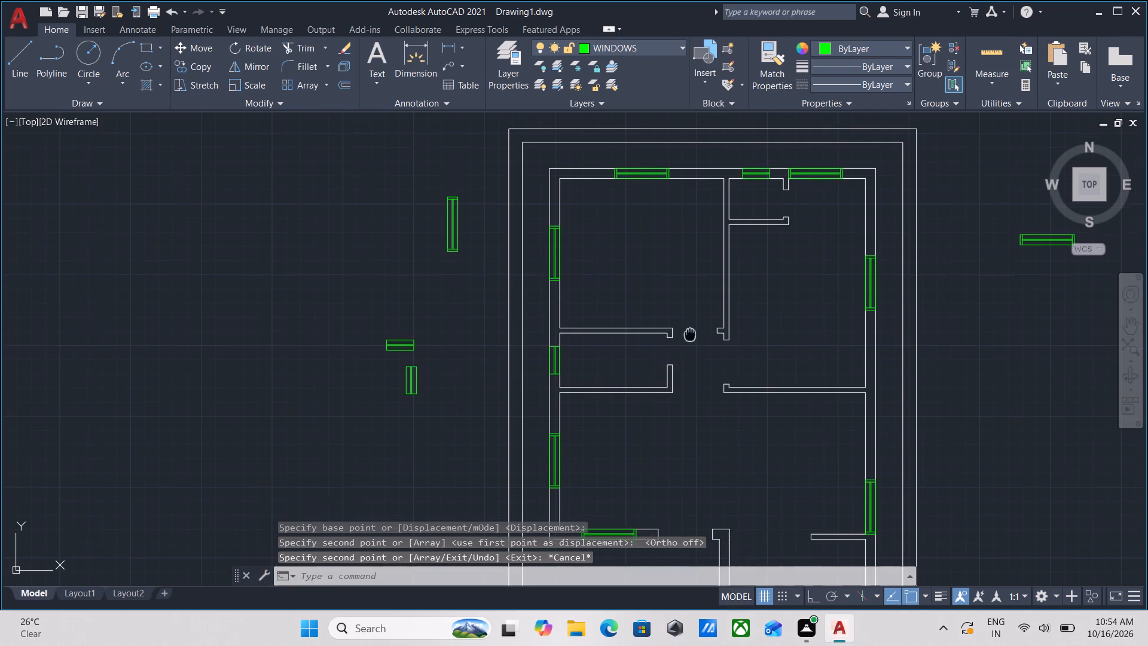
{"action": "middle_click_drag", "start_coordinate": [692, 302], "coordinate": [693, 292]}
{"action": "middle_click_drag", "start_coordinate": [682, 401], "coordinate": [691, 365]}
{"action": "middle_click_drag", "start_coordinate": [686, 410], "coordinate": [697, 273]}
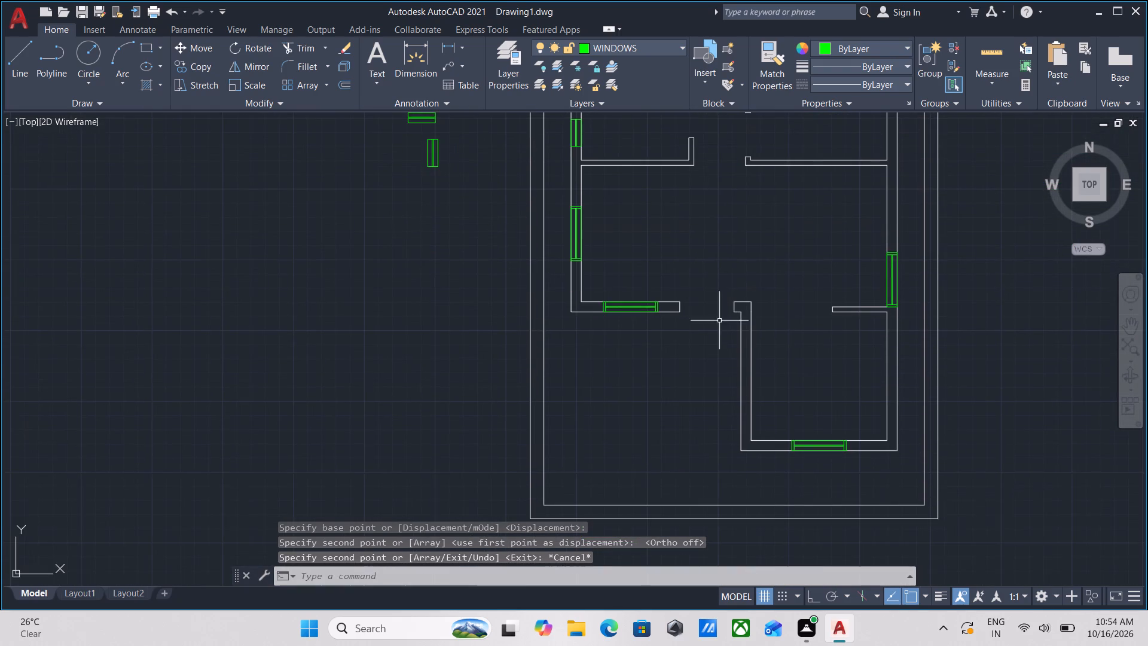
{"action": "scroll", "coordinate": [722, 347], "scroll_direction": "down", "scroll_amount": 1}
{"action": "middle_click_drag", "start_coordinate": [722, 347], "coordinate": [713, 383]}
{"action": "scroll", "coordinate": [697, 358], "scroll_direction": "up", "scroll_amount": 1}
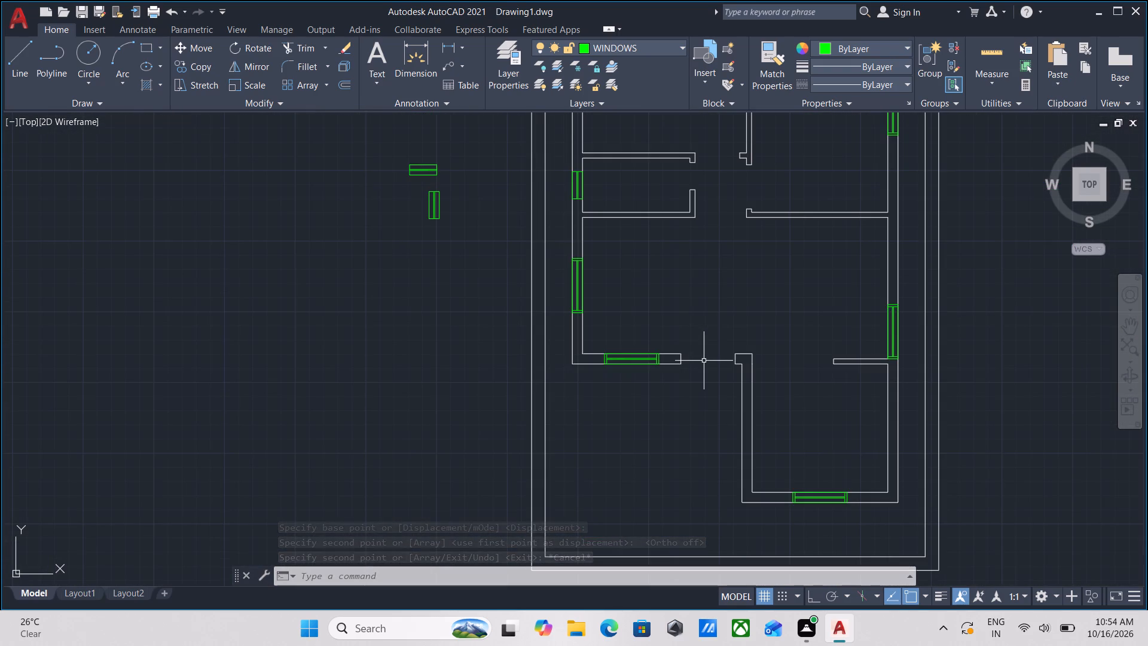
{"action": "middle_click_drag", "start_coordinate": [704, 361], "coordinate": [598, 393]}
{"action": "middle_click_drag", "start_coordinate": [604, 389], "coordinate": [573, 400]}
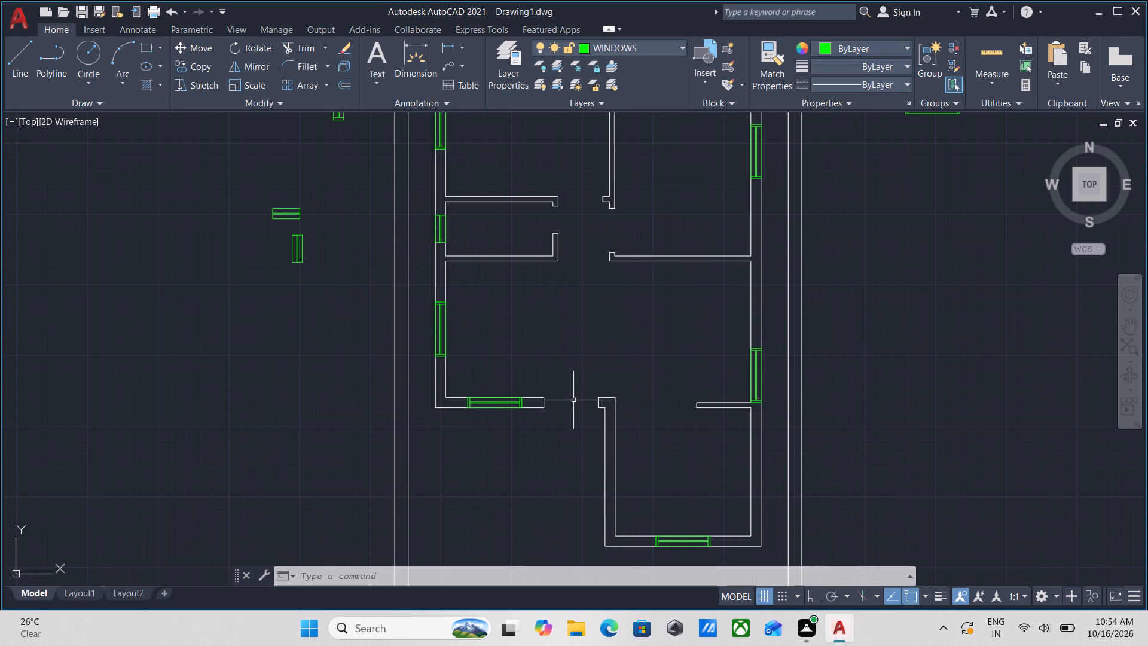
{"action": "middle_click_drag", "start_coordinate": [514, 358], "coordinate": [491, 438]}
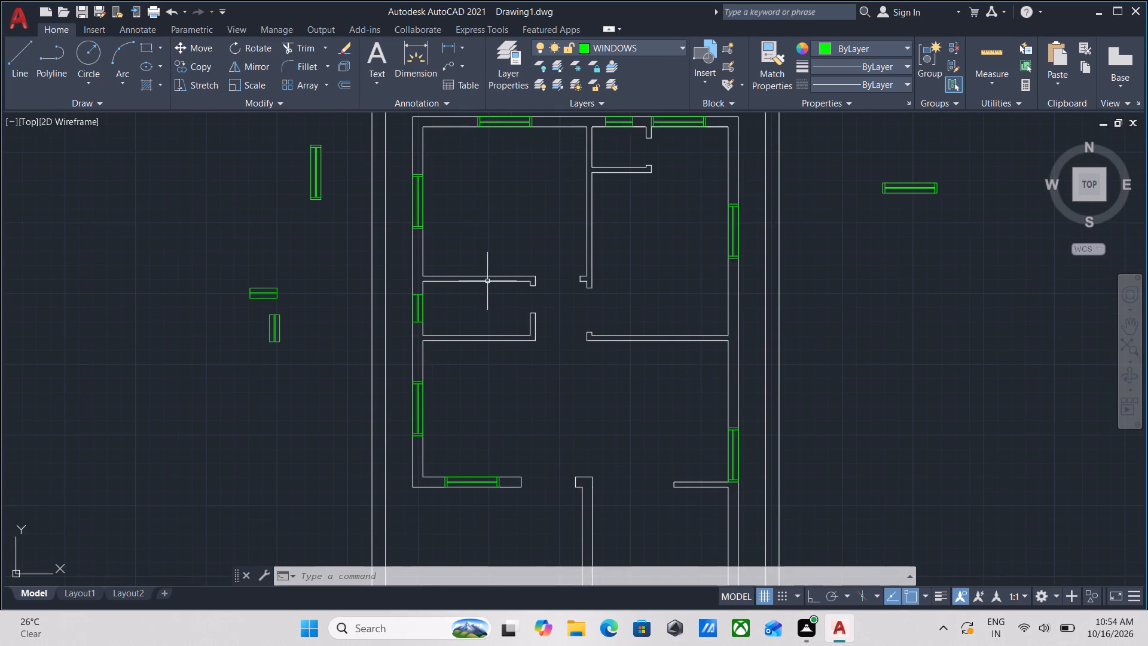
{"action": "middle_click_drag", "start_coordinate": [487, 277], "coordinate": [454, 342]}
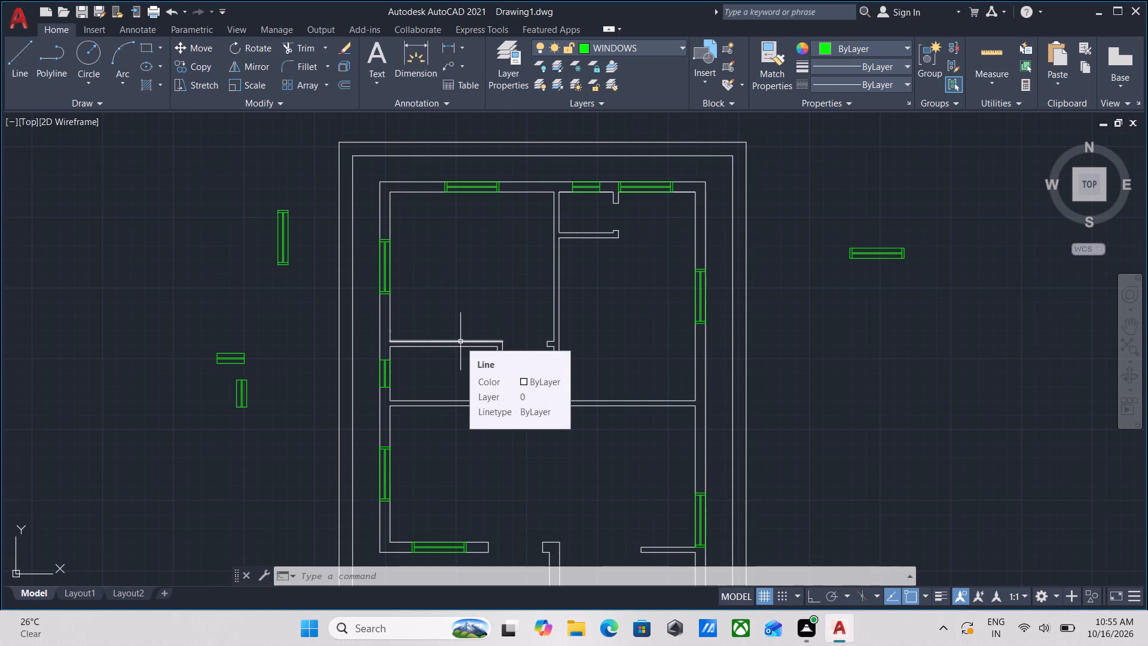
{"action": "scroll", "coordinate": [475, 293], "scroll_direction": "down", "scroll_amount": 2}
{"action": "scroll", "coordinate": [472, 304], "scroll_direction": "up", "scroll_amount": 2}
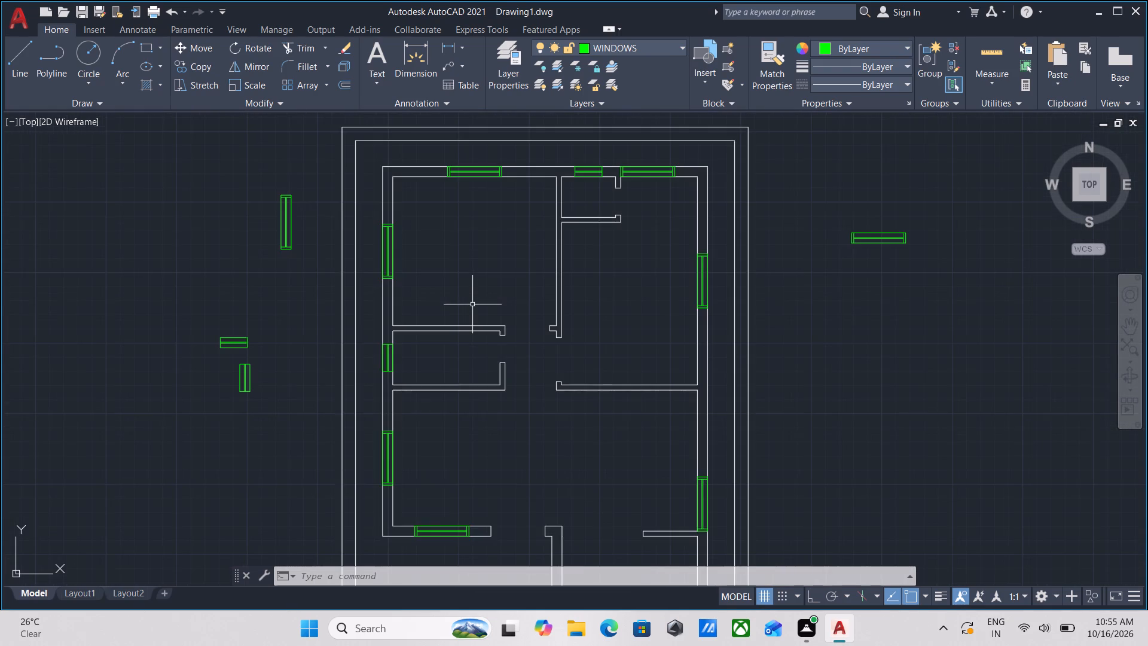
{"action": "scroll", "coordinate": [472, 306], "scroll_direction": "up", "scroll_amount": 1}
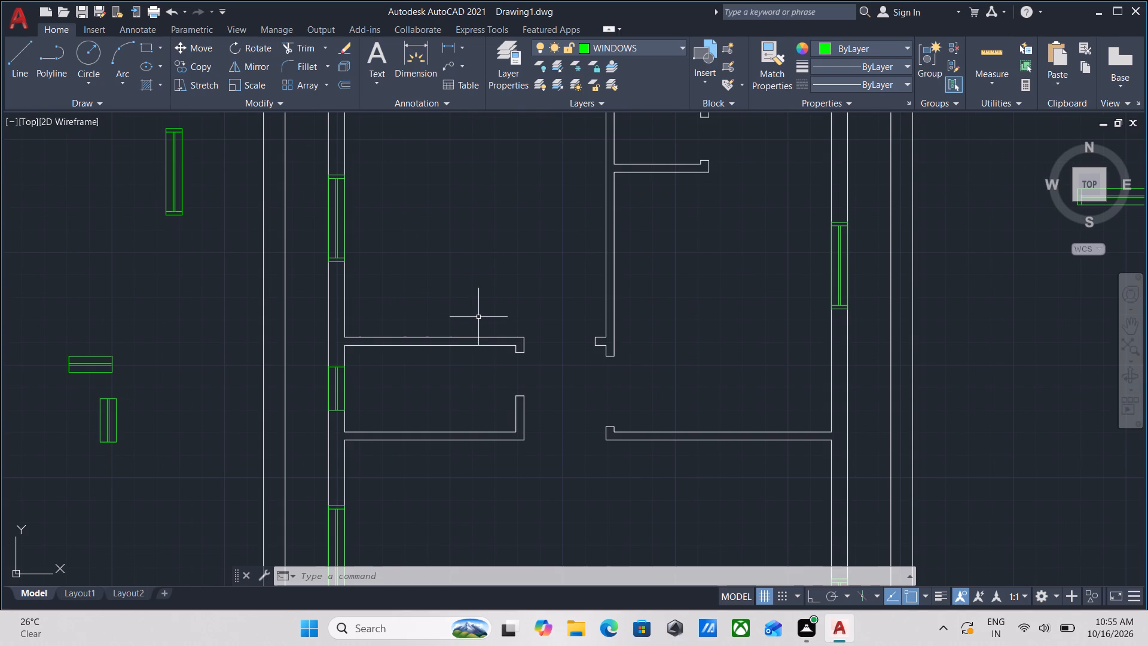
{"action": "scroll", "coordinate": [482, 306], "scroll_direction": "down", "scroll_amount": 1}
{"action": "middle_click_drag", "start_coordinate": [482, 306], "coordinate": [482, 313]}
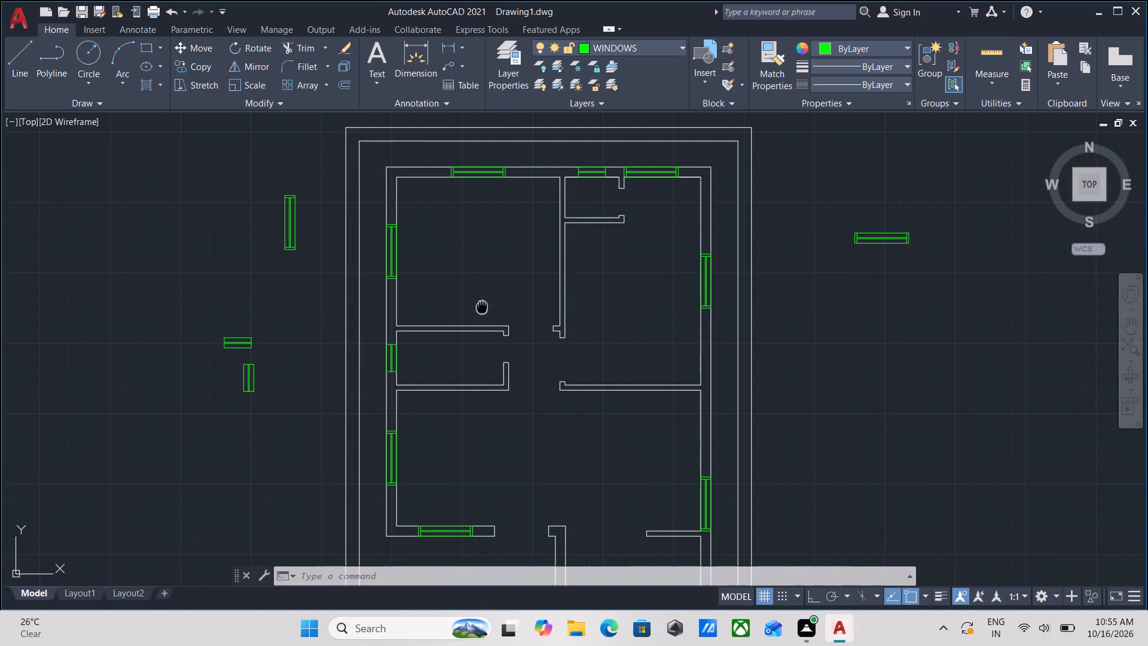
{"action": "middle_click_drag", "start_coordinate": [482, 313], "coordinate": [480, 349]}
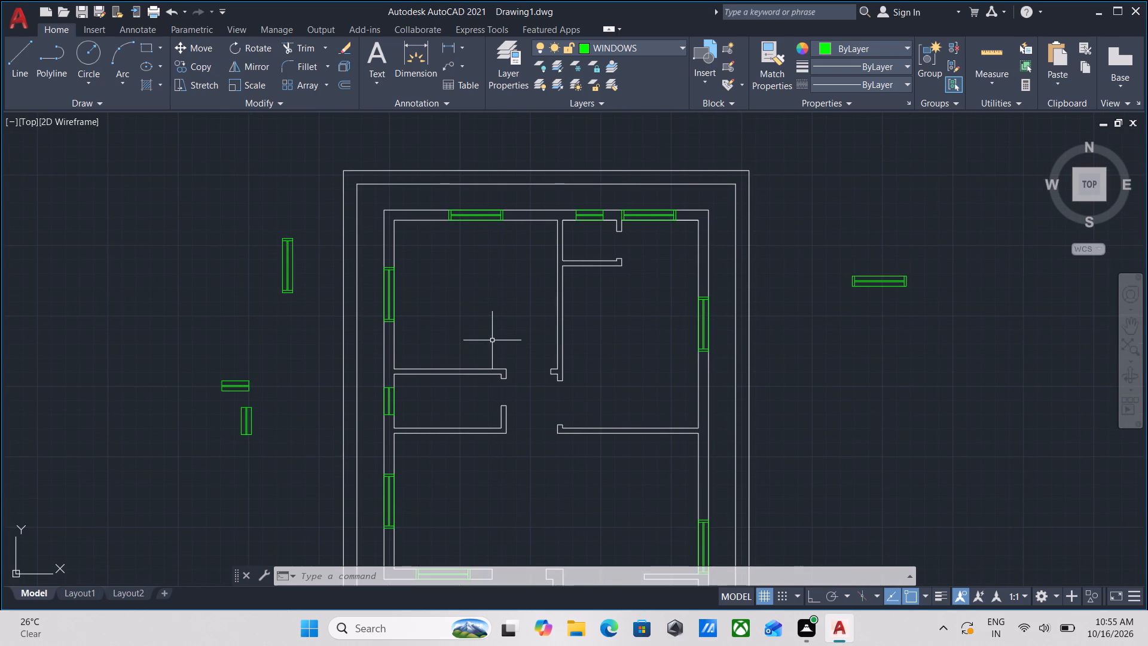
{"action": "middle_click_drag", "start_coordinate": [598, 367], "coordinate": [596, 339]}
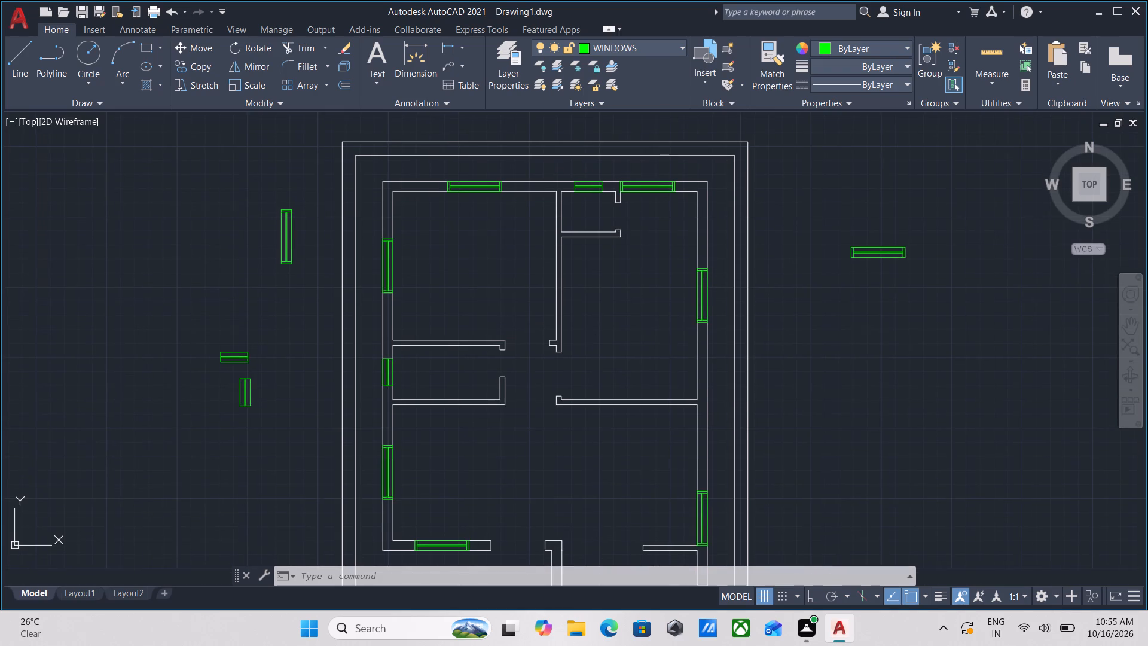
{"action": "middle_click_drag", "start_coordinate": [596, 339], "coordinate": [575, 444]}
{"action": "scroll", "coordinate": [596, 302], "scroll_direction": "up", "scroll_amount": 2}
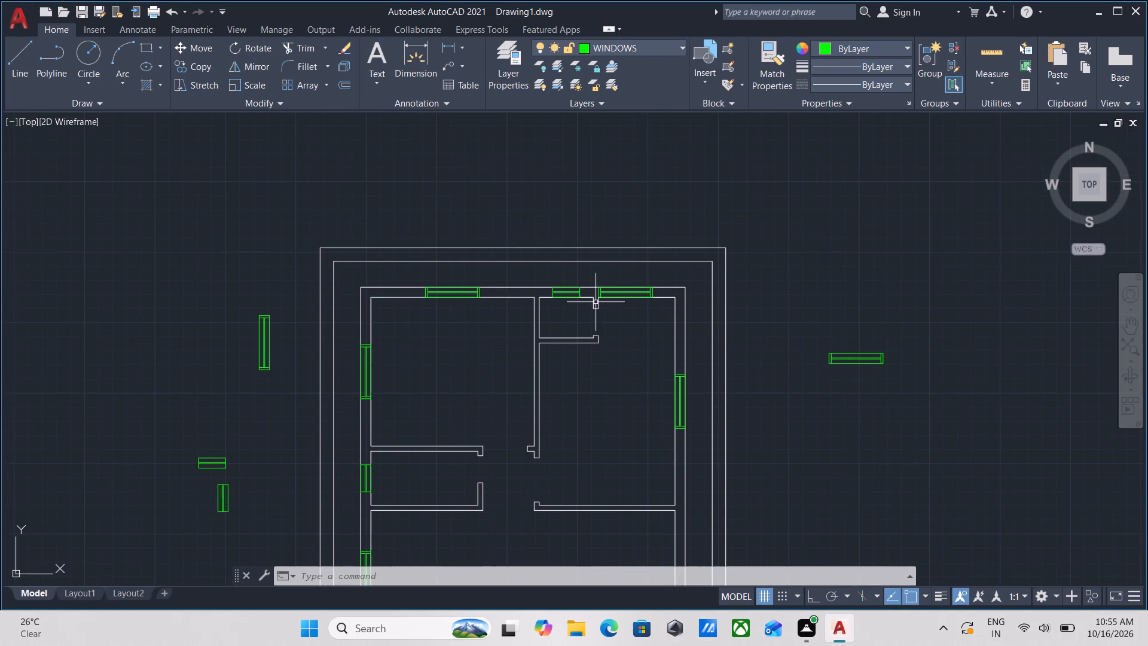
{"action": "scroll", "coordinate": [580, 348], "scroll_direction": "up", "scroll_amount": 2}
{"action": "middle_click_drag", "start_coordinate": [585, 351], "coordinate": [610, 388]}
{"action": "scroll", "coordinate": [610, 388], "scroll_direction": "down", "scroll_amount": 2}
{"action": "middle_click_drag", "start_coordinate": [545, 394], "coordinate": [628, 194]}
{"action": "scroll", "coordinate": [581, 328], "scroll_direction": "down", "scroll_amount": 2}
{"action": "middle_click_drag", "start_coordinate": [585, 313], "coordinate": [611, 254]}
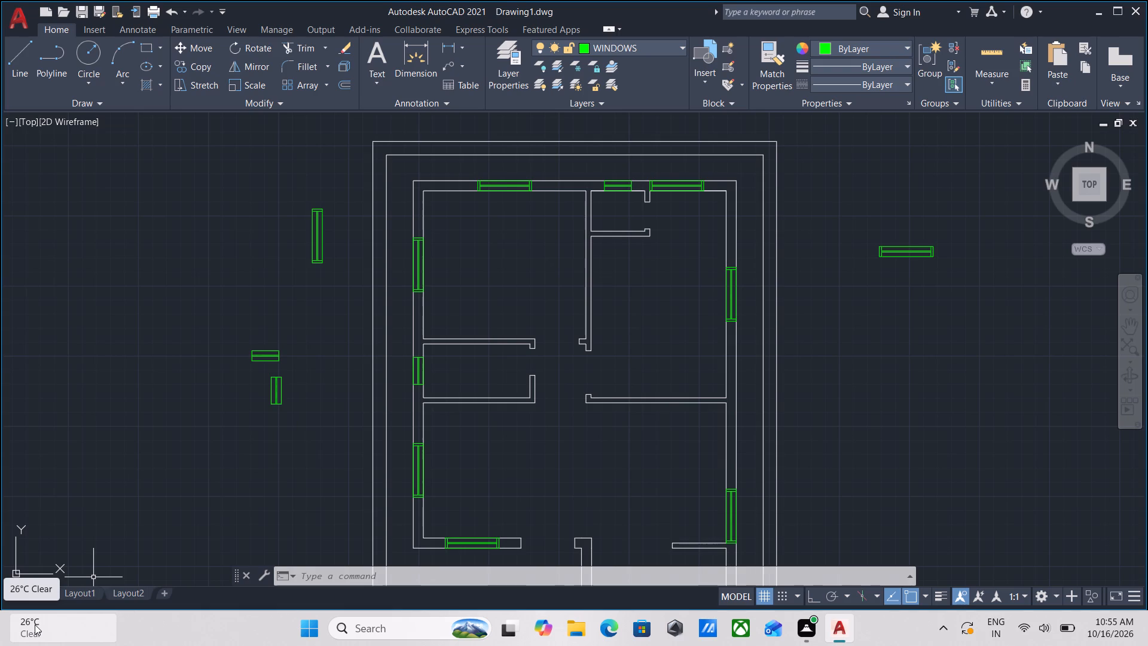
{"action": "scroll", "coordinate": [5, 632], "scroll_direction": "up", "scroll_amount": 1}
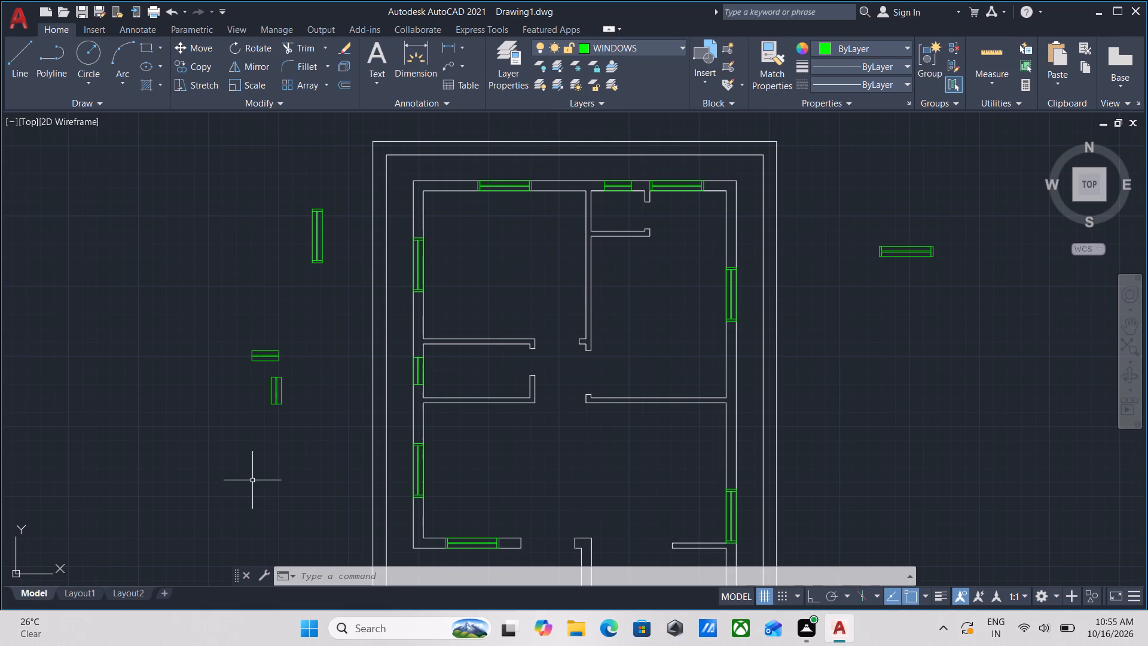
Offset the inner line of the large lower room's bottom wall, the one with the 4' window, 3' up into the room.
{"action": "middle_click_drag", "start_coordinate": [442, 488], "coordinate": [451, 437]}
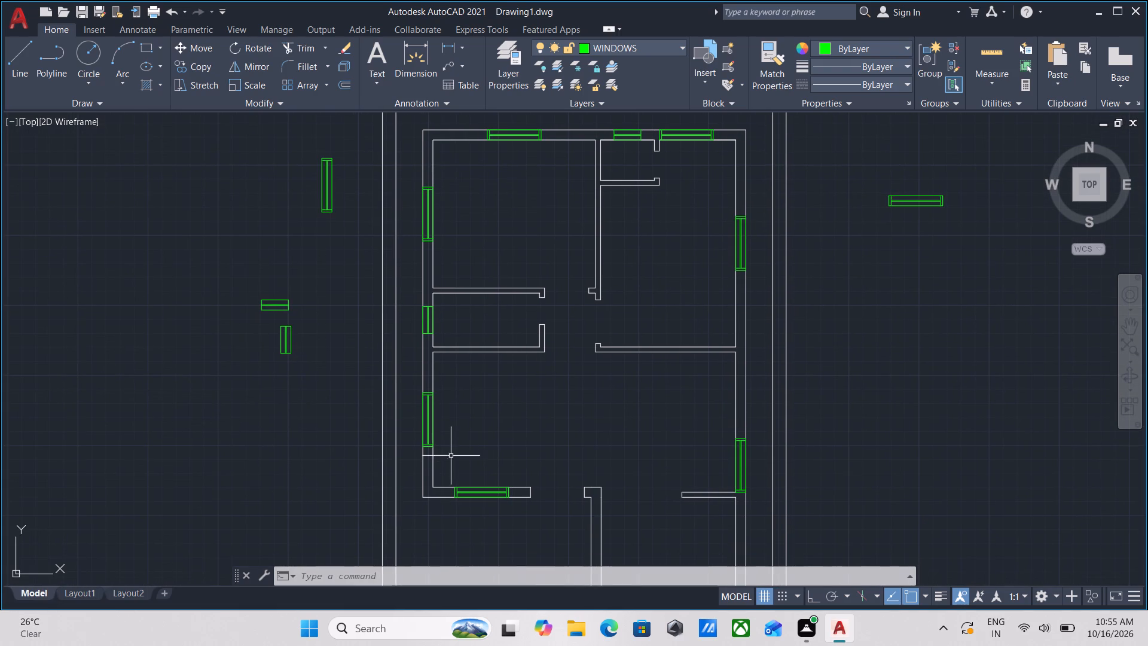
{"action": "scroll", "coordinate": [457, 519], "scroll_direction": "up", "scroll_amount": 2}
{"action": "scroll", "coordinate": [413, 434], "scroll_direction": "up", "scroll_amount": 2}
{"action": "left_click", "coordinate": [423, 466]}
{"action": "left_click", "coordinate": [407, 415]}
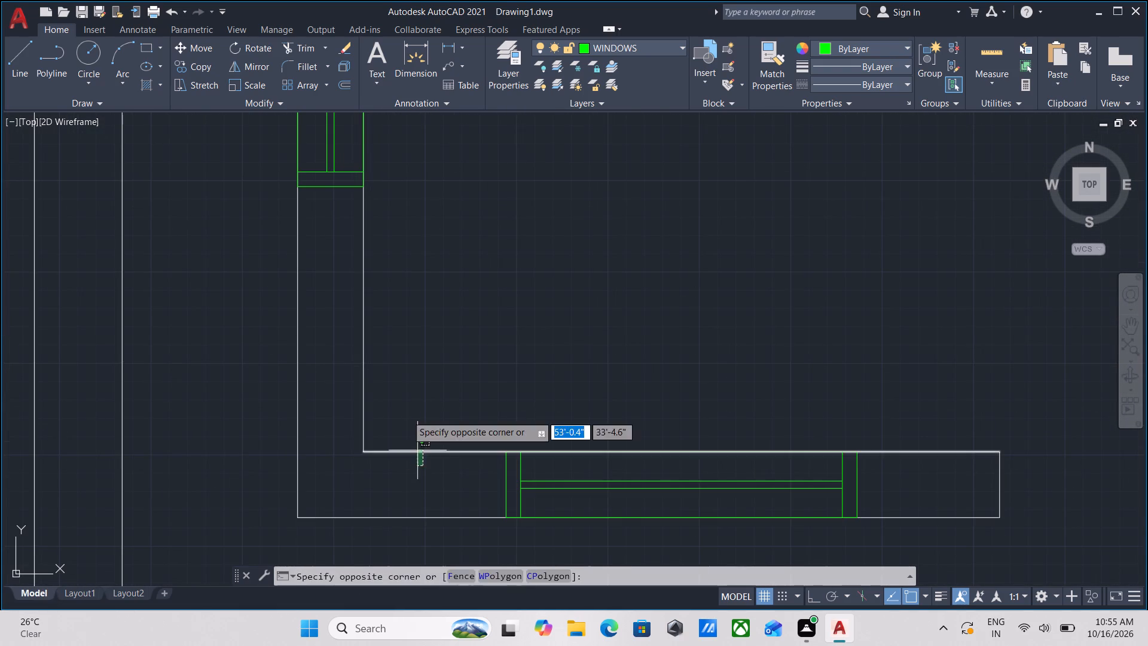
{"action": "middle_click_drag", "start_coordinate": [407, 415], "coordinate": [401, 460]}
{"action": "key", "text": "o"}
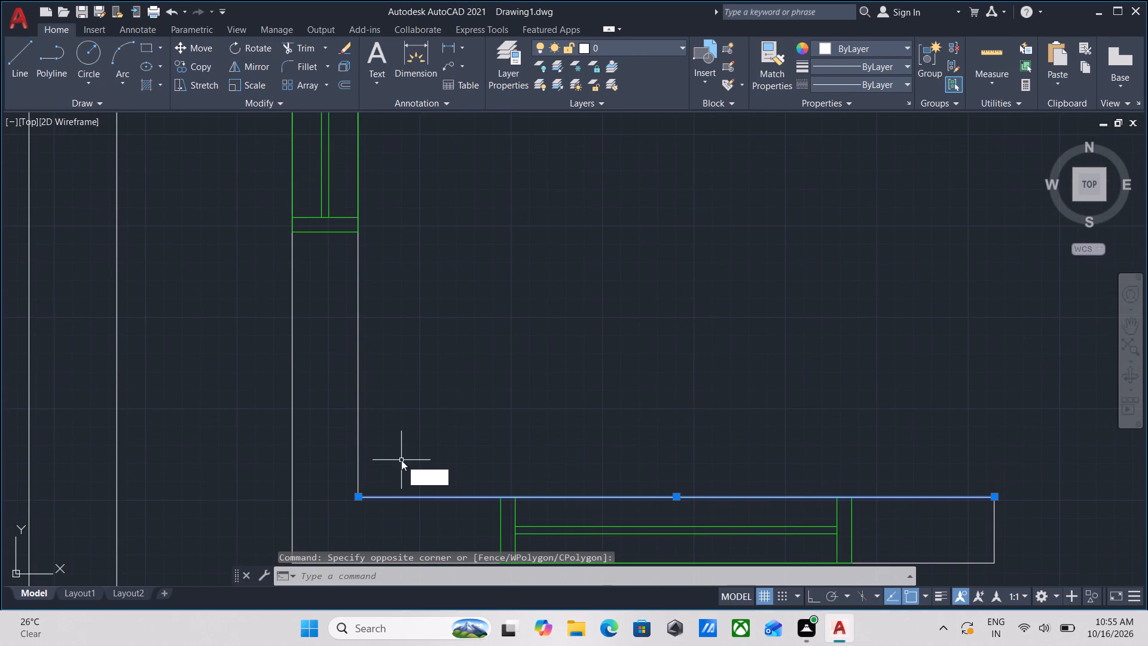
{"action": "key", "text": "Return"}
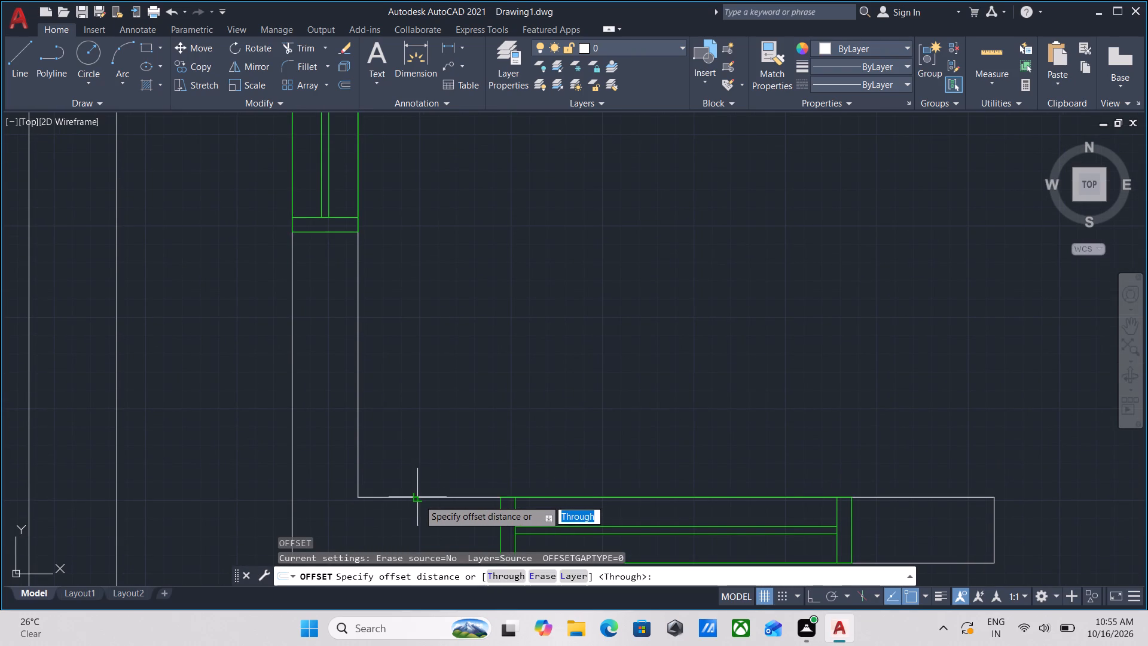
{"action": "left_click", "coordinate": [419, 499]}
{"action": "left_click", "coordinate": [417, 431]}
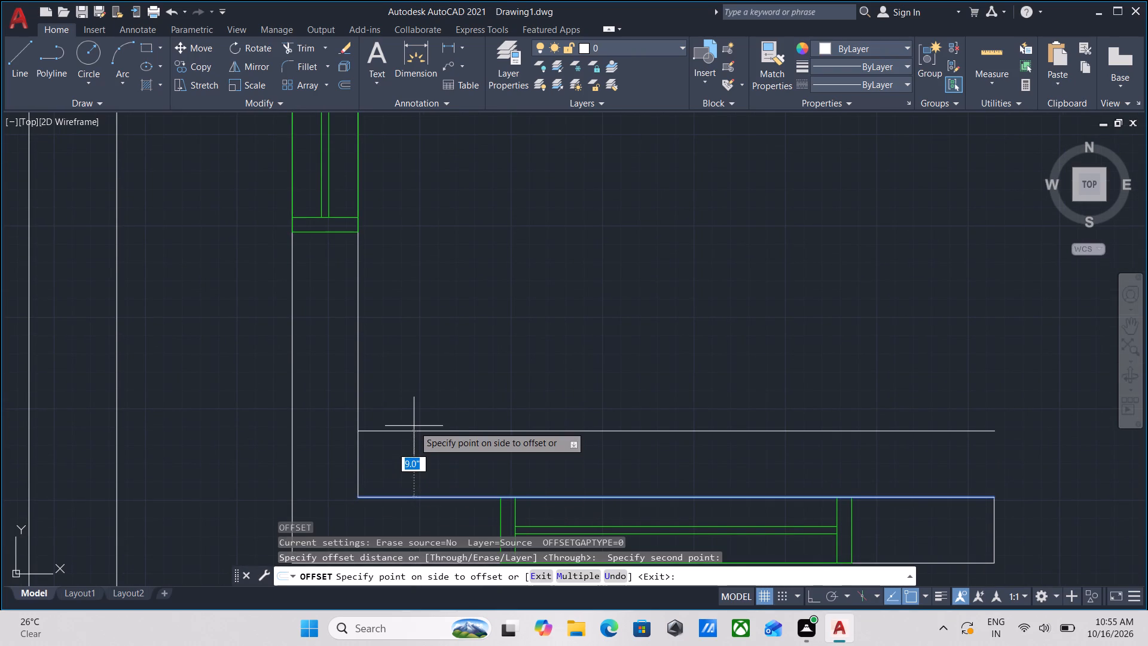
{"action": "key", "text": "3"}
{"action": "key", "text": "apostrophe"}
{"action": "key", "text": "Return"}
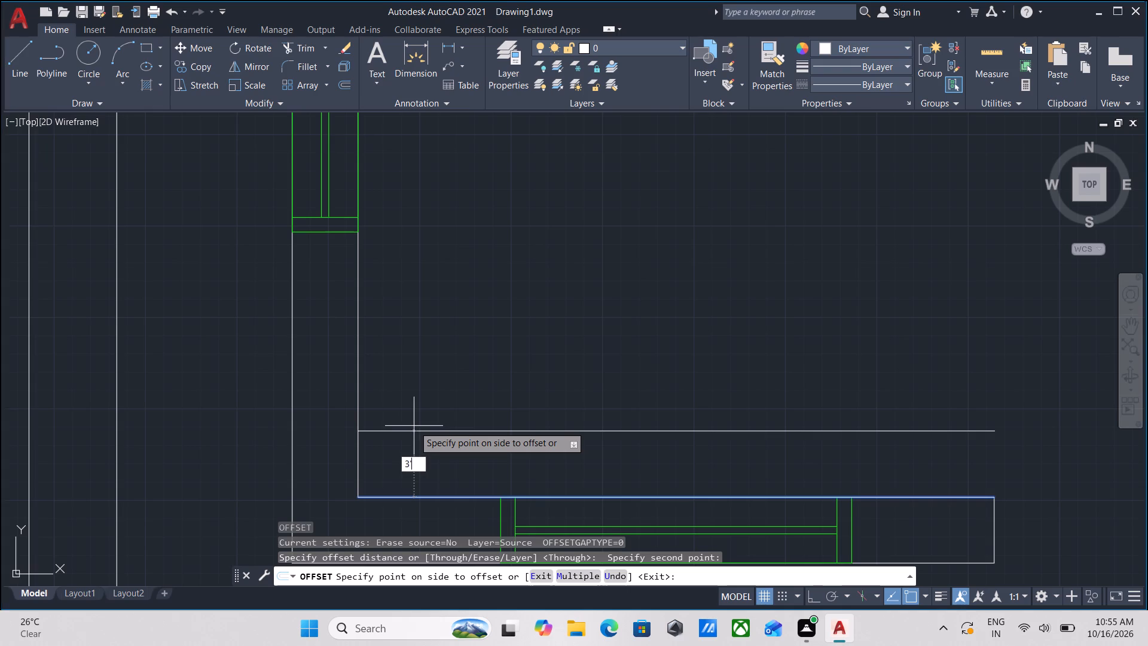
{"action": "scroll", "coordinate": [414, 426], "scroll_direction": "down", "scroll_amount": 1}
{"action": "middle_click_drag", "start_coordinate": [416, 423], "coordinate": [449, 399]}
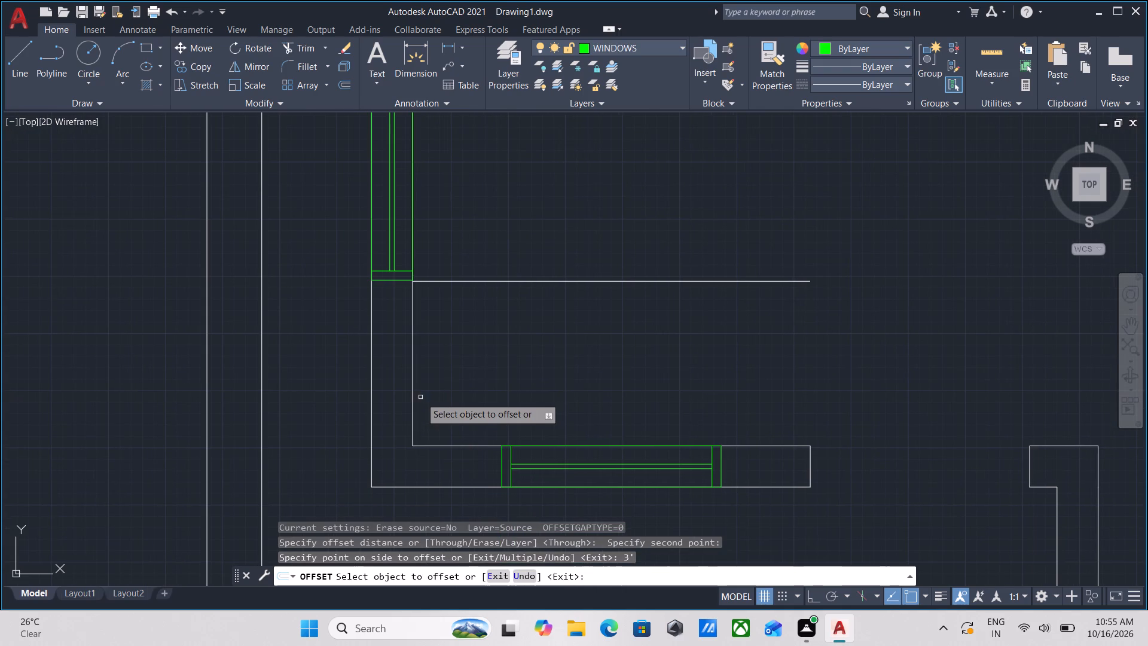
Offset the inner line of the large lower room's left wall 3' to the right, into the room.
{"action": "left_click", "coordinate": [411, 385]}
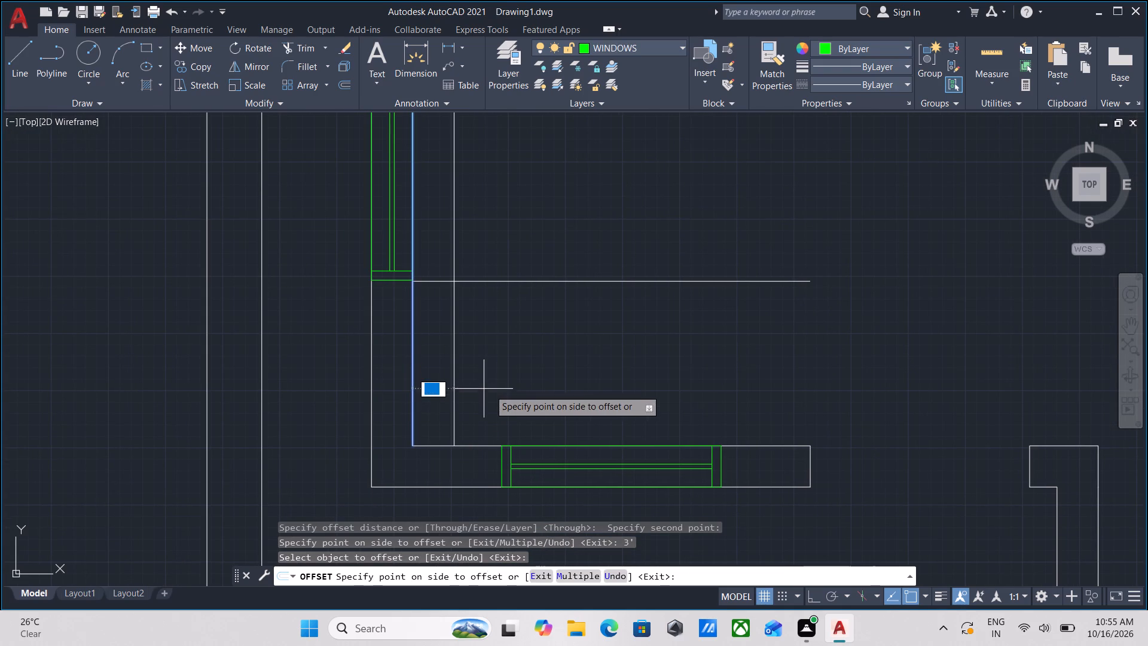
{"action": "type", "text": "3'"}
{"action": "key", "text": "Return"}
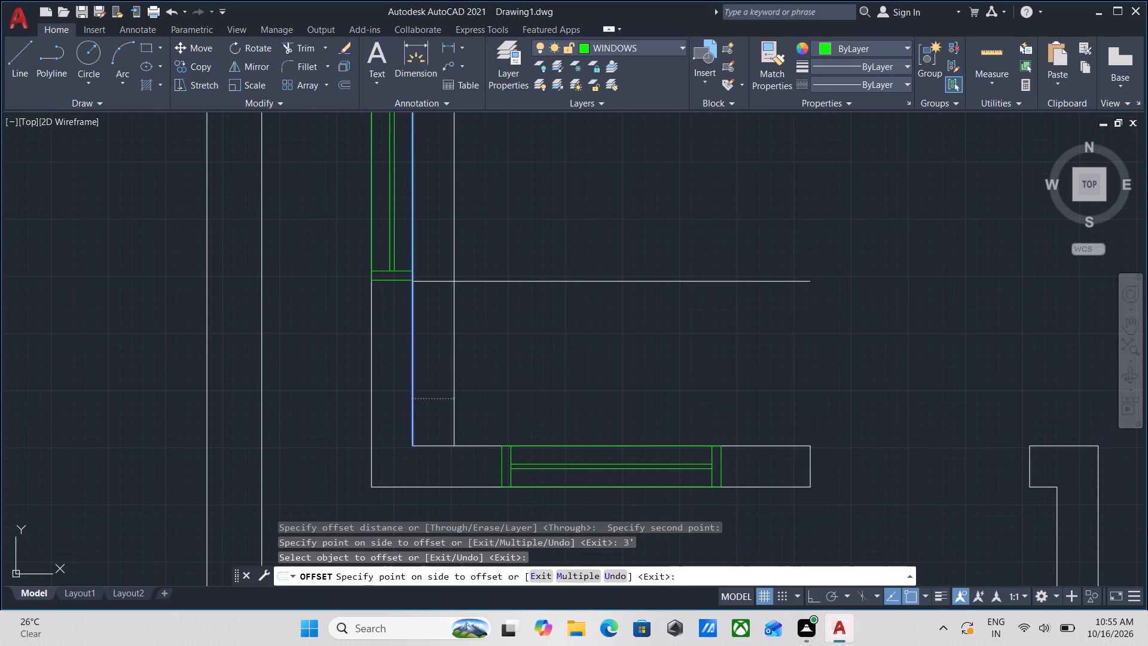
{"action": "scroll", "coordinate": [595, 391], "scroll_direction": "down", "scroll_amount": 1}
{"action": "middle_click_drag", "start_coordinate": [594, 390], "coordinate": [504, 422]}
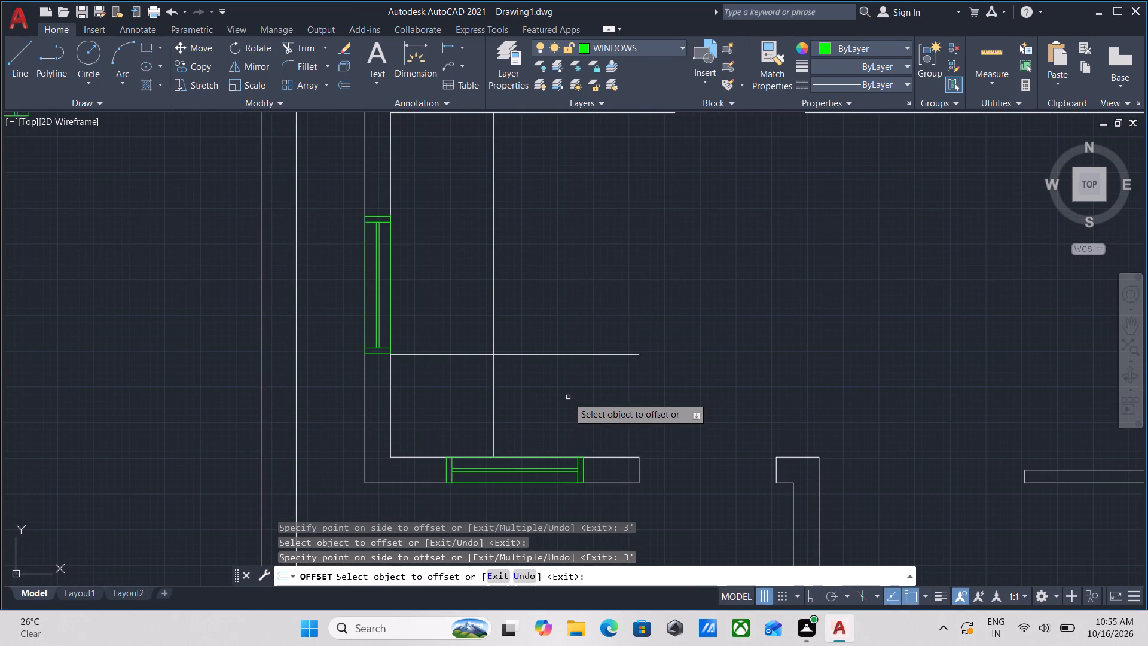
{"action": "key", "text": "Escape"}
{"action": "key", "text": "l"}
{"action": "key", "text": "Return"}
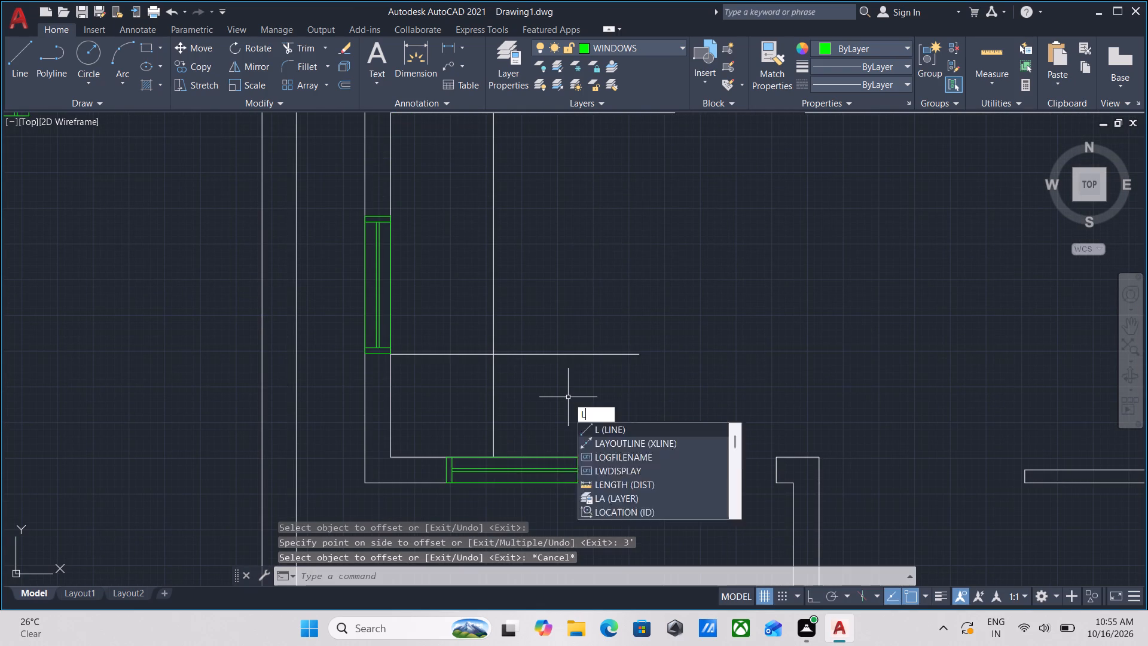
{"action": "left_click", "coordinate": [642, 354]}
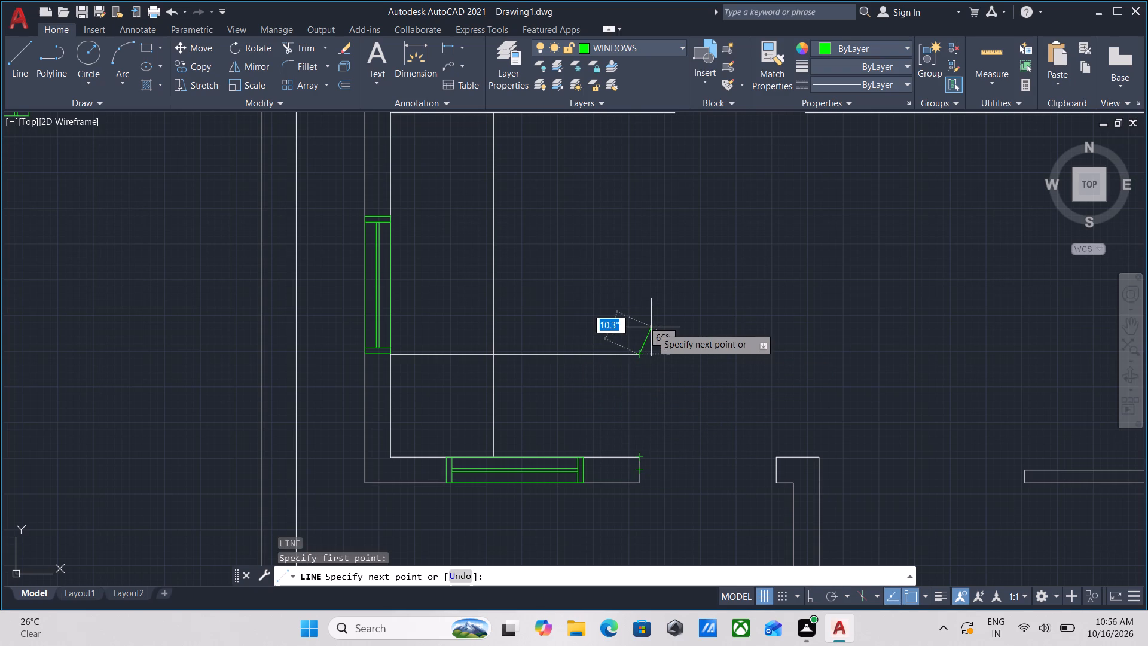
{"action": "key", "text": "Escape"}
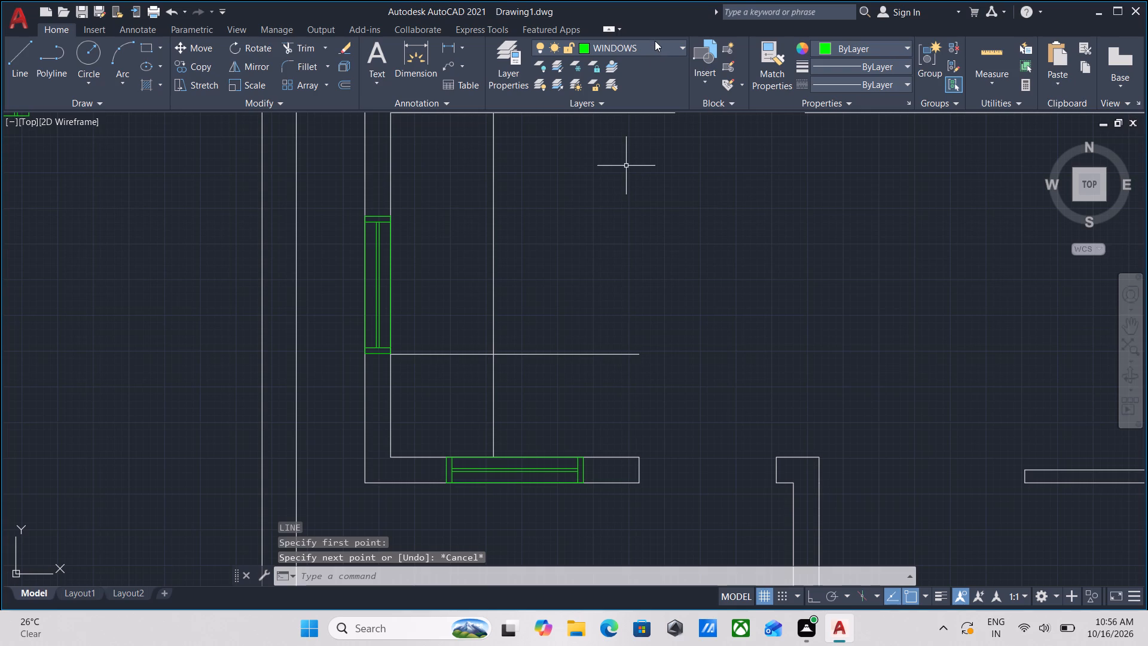
Make WALL the current layer and draw a vertical line from the horizontal 3' offset line's free end down to the bottom wall's inner corner.
{"action": "left_click", "coordinate": [655, 41]}
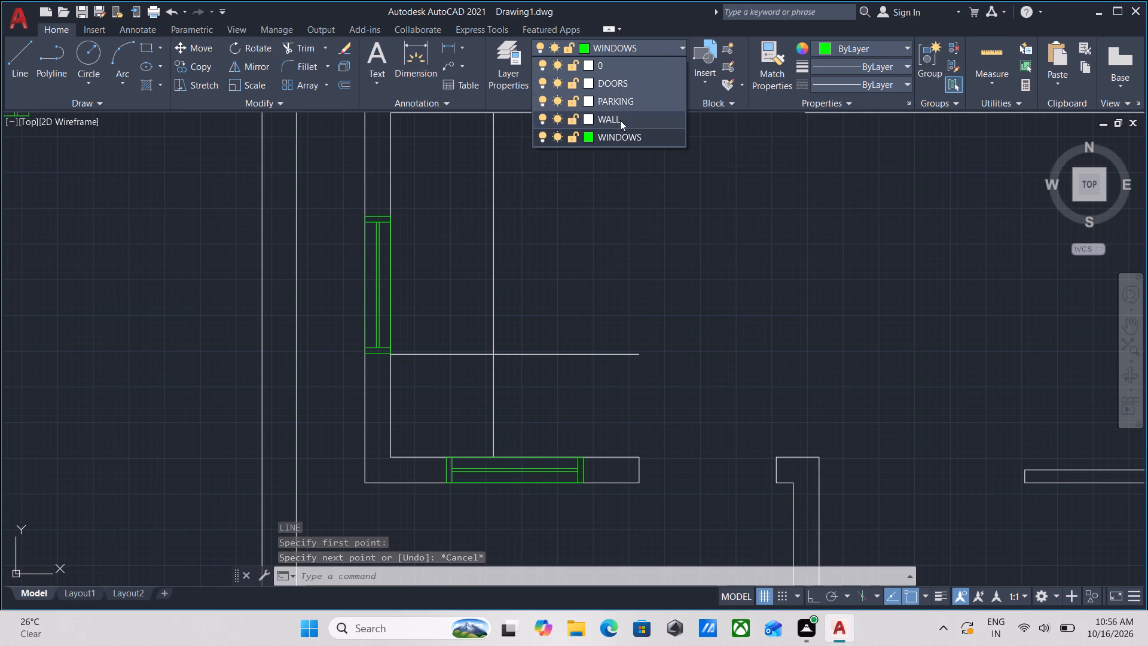
{"action": "left_click", "coordinate": [621, 121]}
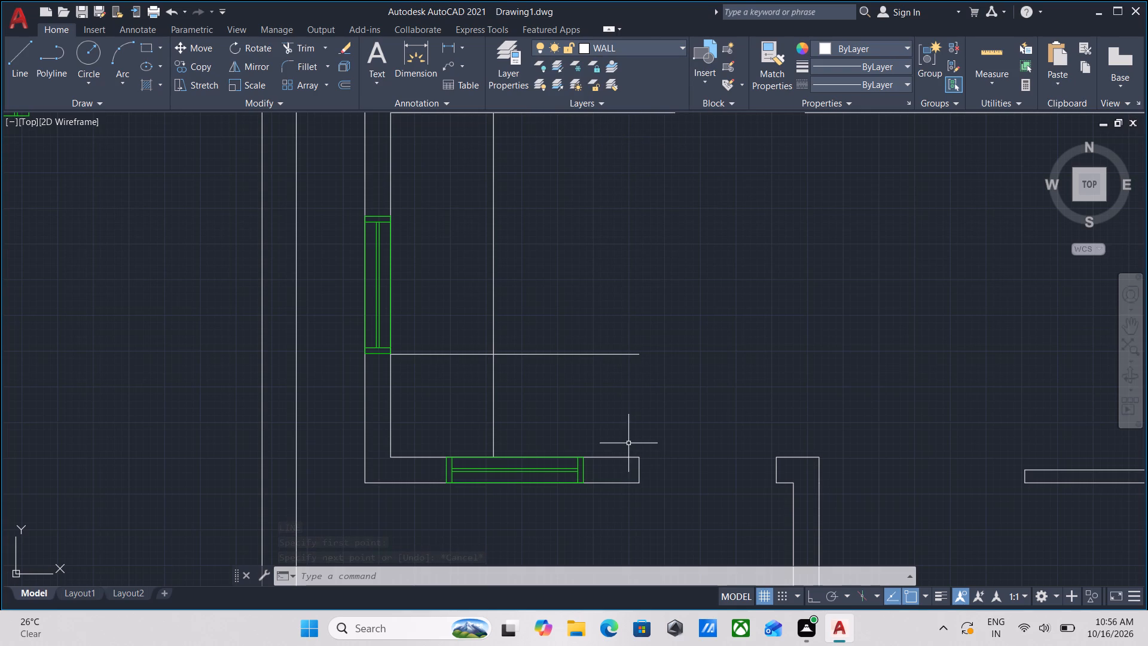
{"action": "key", "text": "Escape"}
{"action": "key", "text": "l"}
{"action": "key", "text": "Return"}
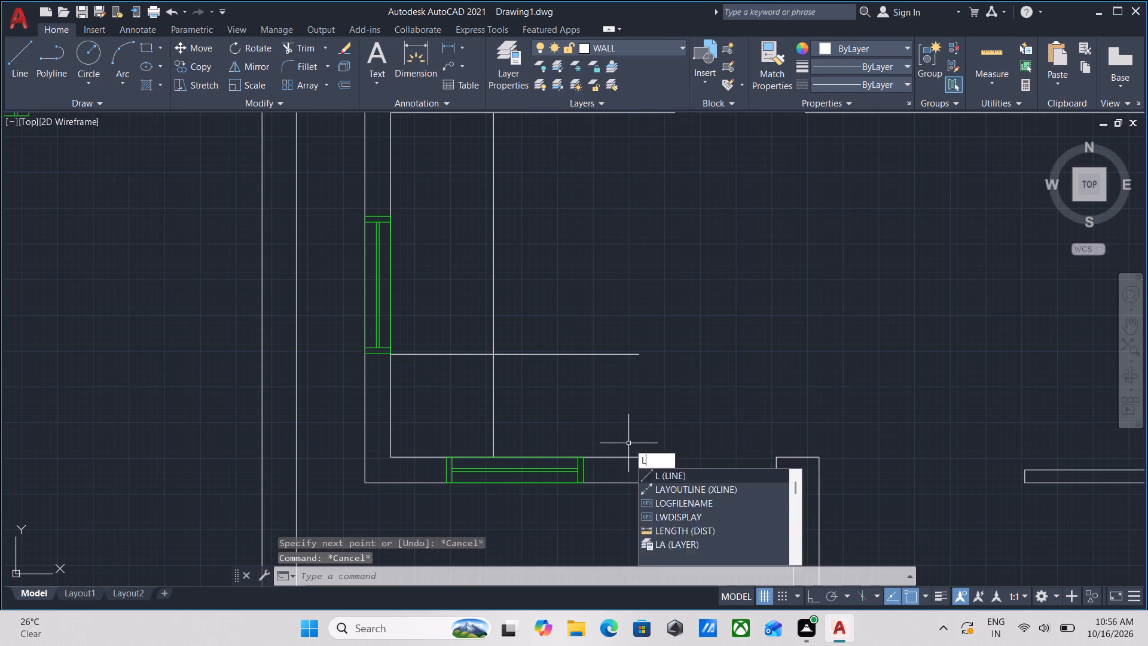
{"action": "left_click", "coordinate": [637, 351]}
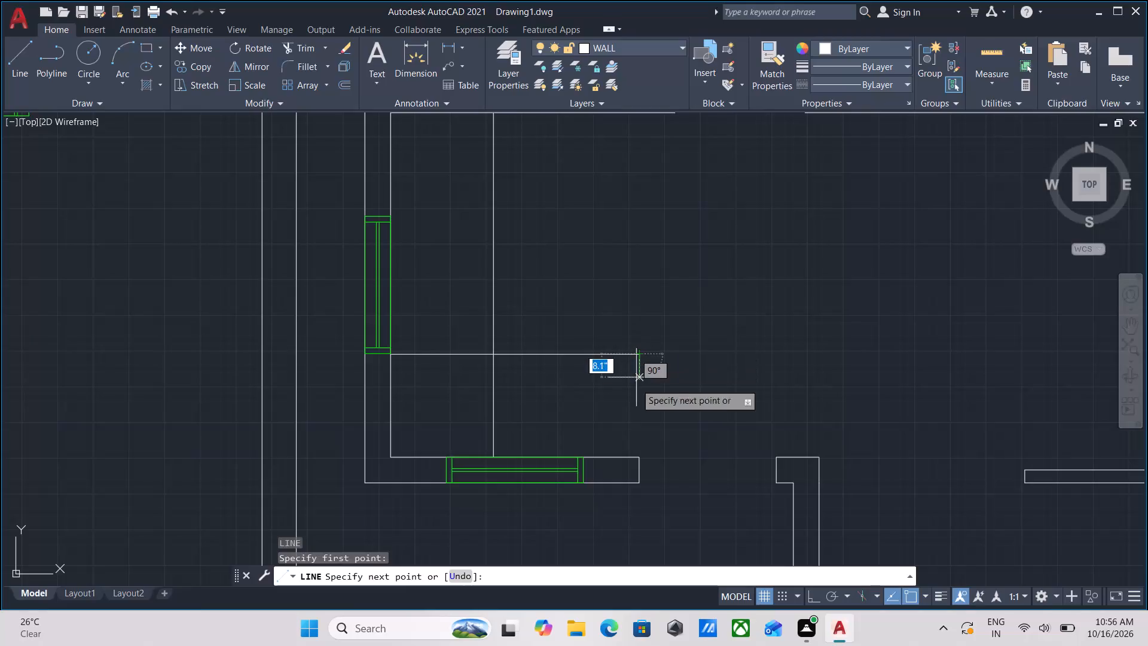
{"action": "left_click", "coordinate": [640, 453]}
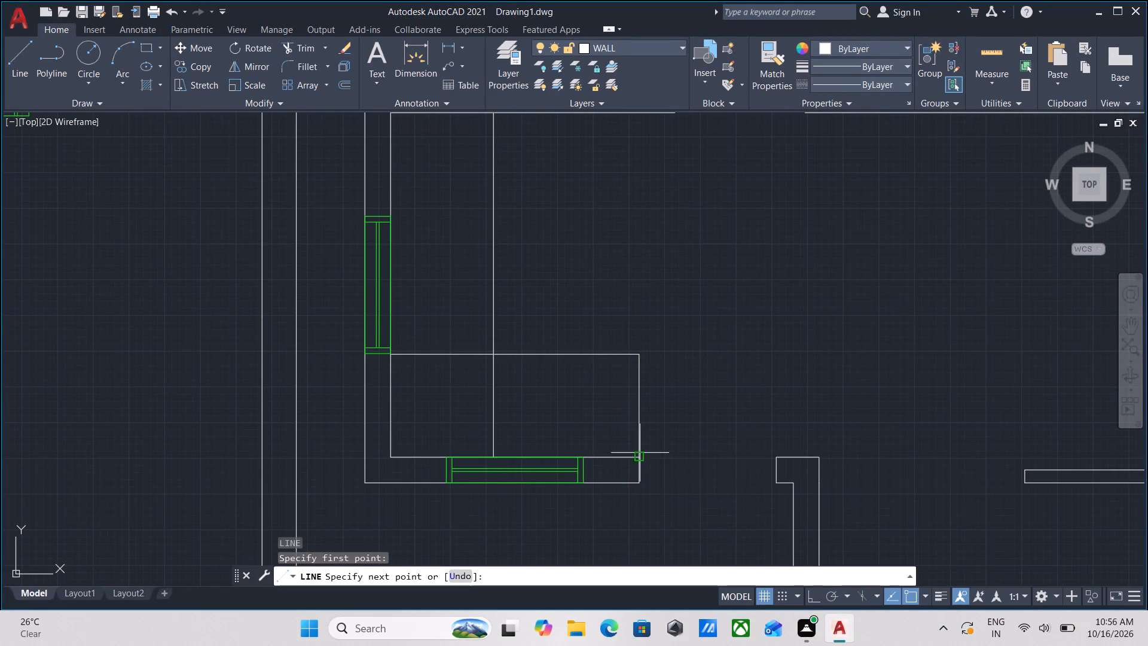
{"action": "key", "text": "Escape"}
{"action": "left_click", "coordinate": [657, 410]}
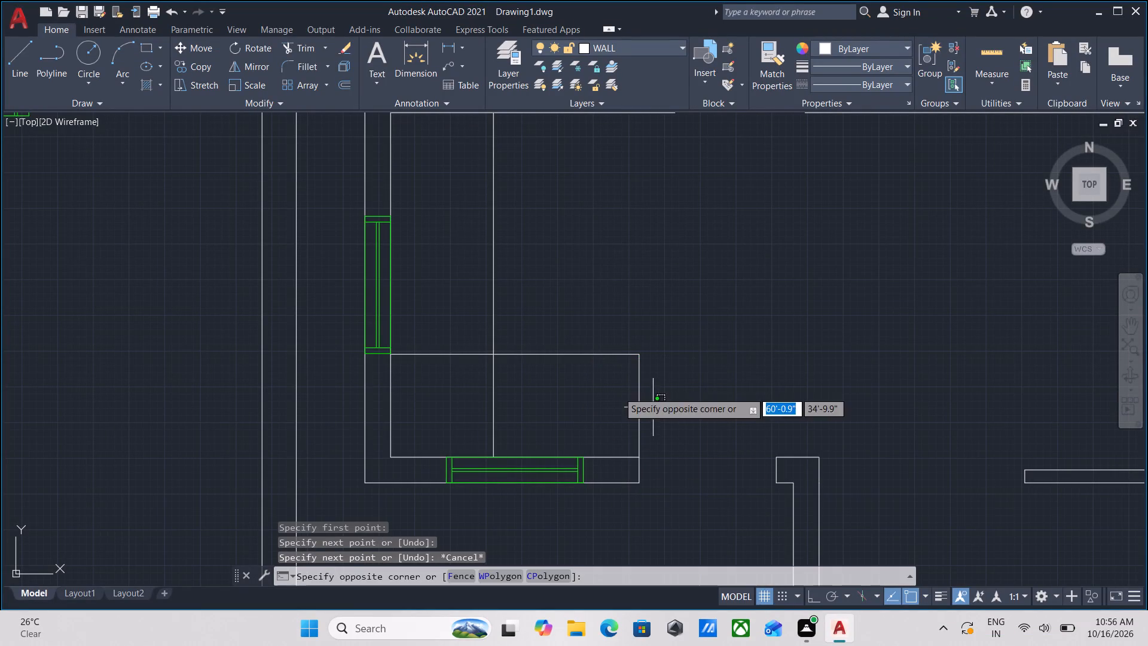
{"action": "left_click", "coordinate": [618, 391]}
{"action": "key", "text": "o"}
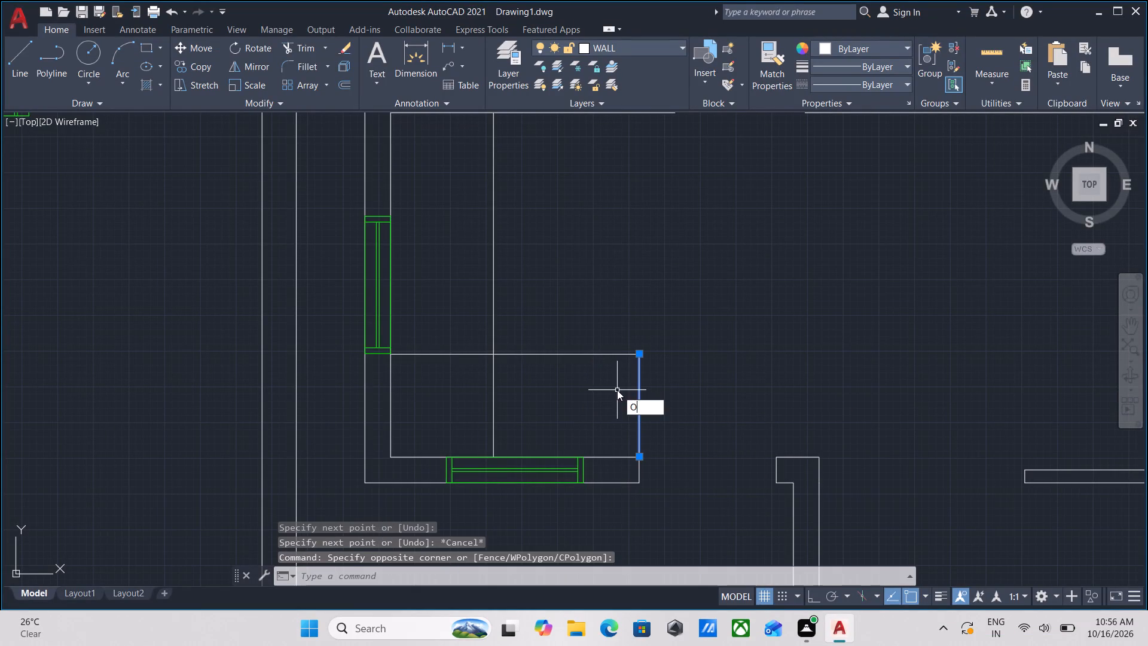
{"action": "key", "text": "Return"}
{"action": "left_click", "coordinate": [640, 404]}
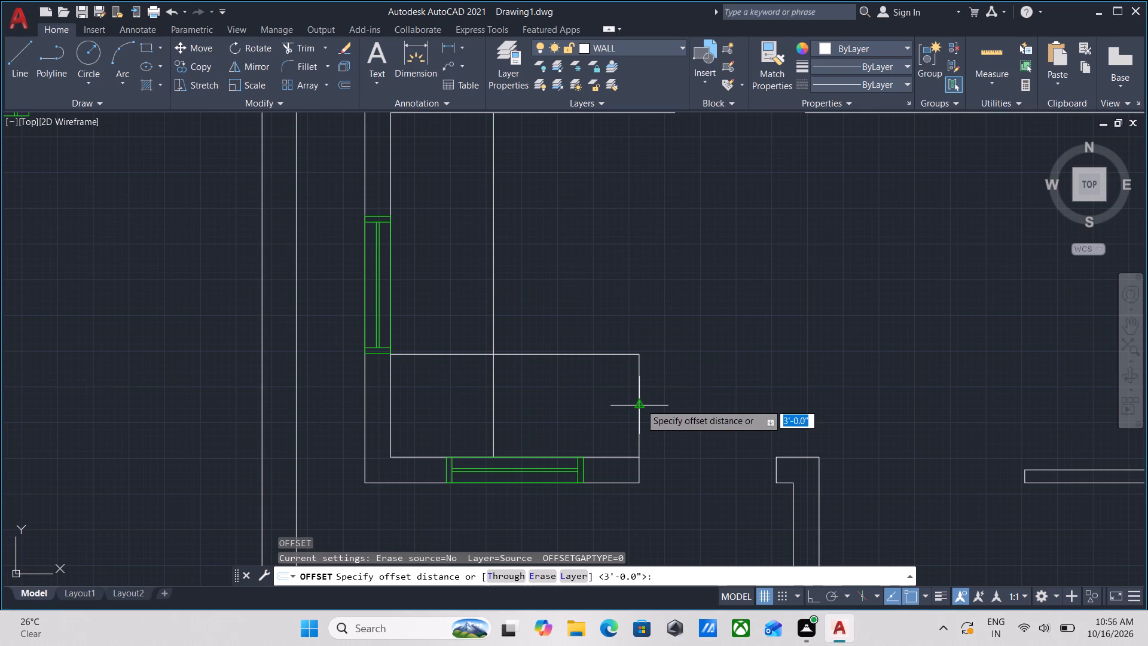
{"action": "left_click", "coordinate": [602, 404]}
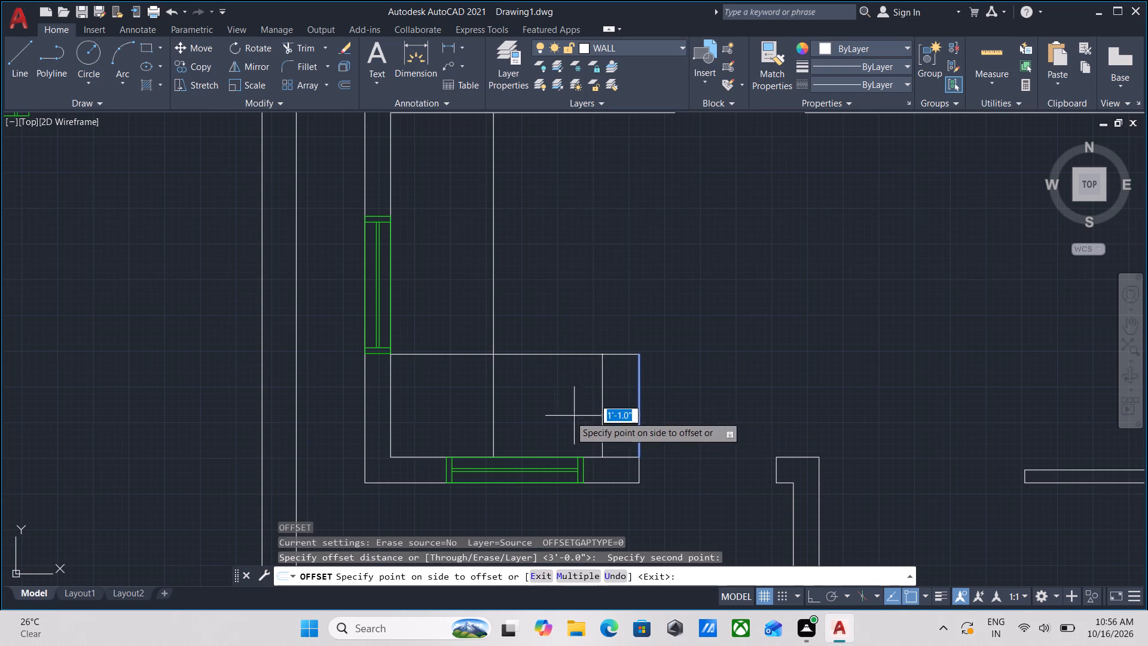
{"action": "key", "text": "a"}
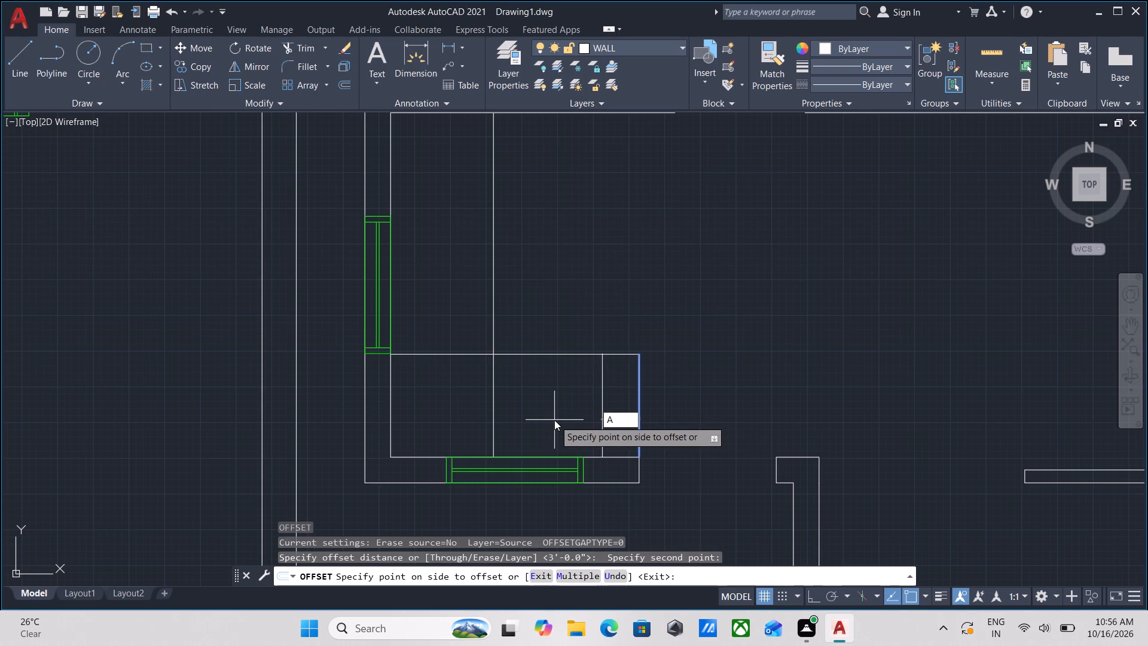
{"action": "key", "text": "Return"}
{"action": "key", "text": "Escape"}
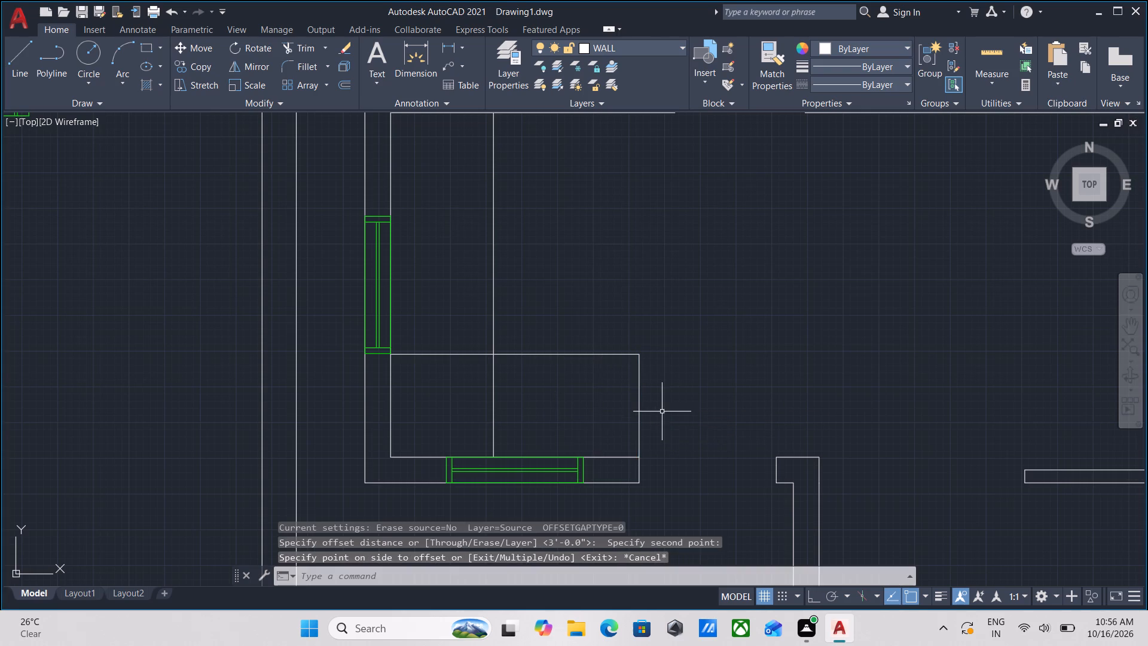
Turn on Ortho mode while trying to offset the 3' strip's vertical end line inward.
{"action": "scroll", "coordinate": [662, 412], "scroll_direction": "up", "scroll_amount": 1}
{"action": "left_click", "coordinate": [662, 412]}
{"action": "left_click", "coordinate": [597, 385]}
{"action": "middle_click_drag", "start_coordinate": [546, 387], "coordinate": [561, 400]}
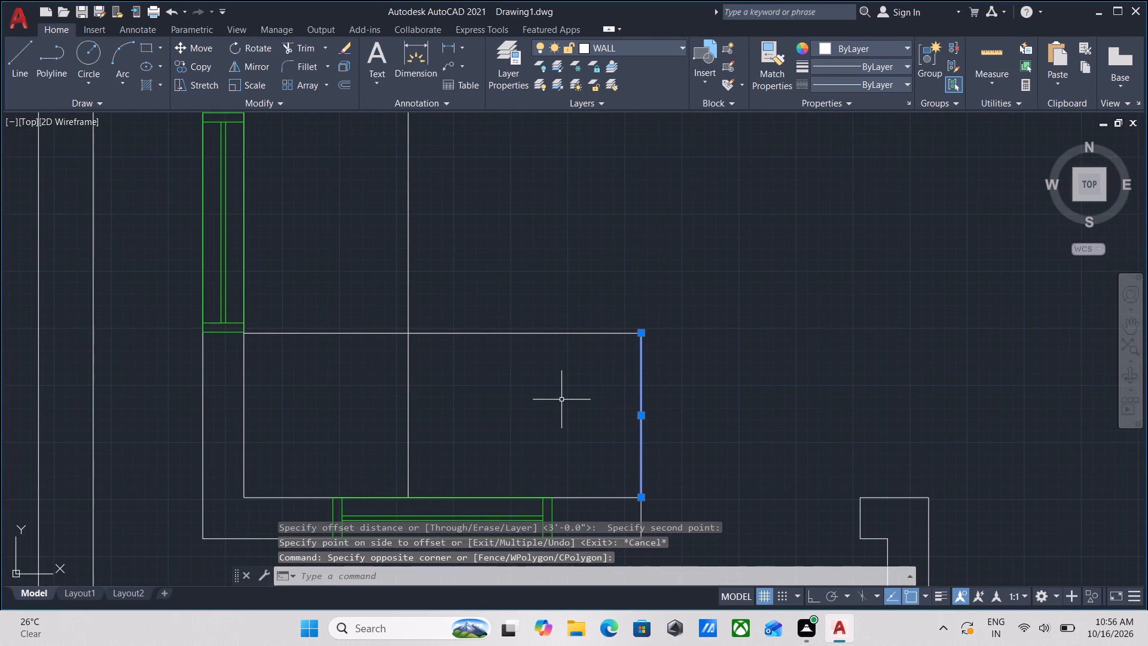
{"action": "key", "text": "o"}
{"action": "key", "text": "Return"}
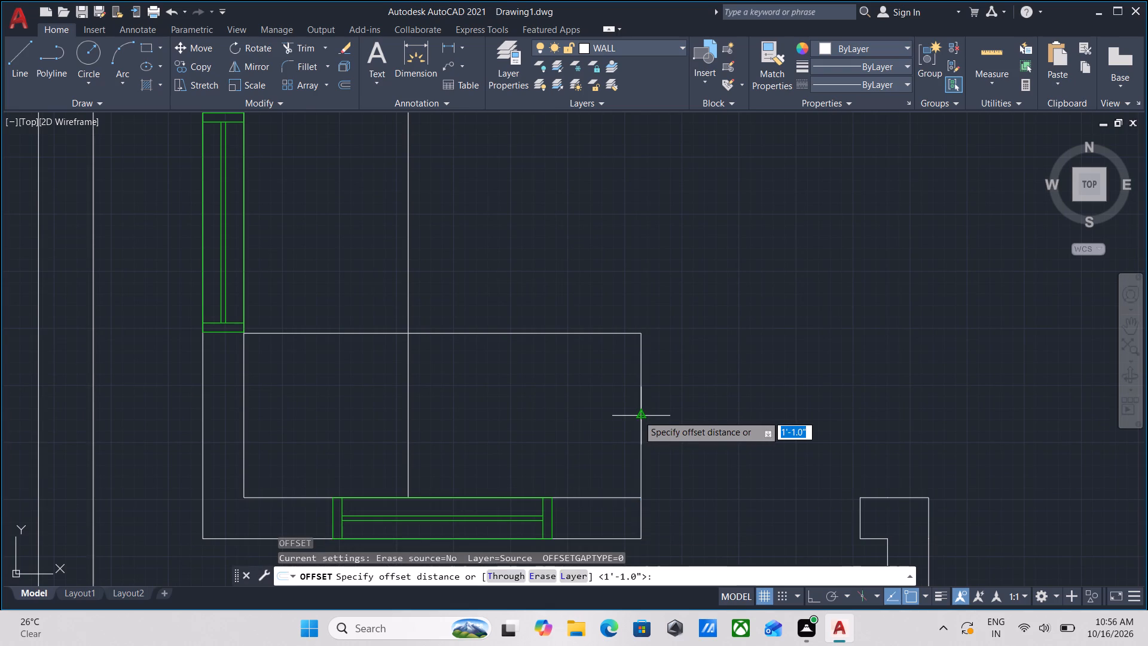
{"action": "left_click", "coordinate": [638, 415]}
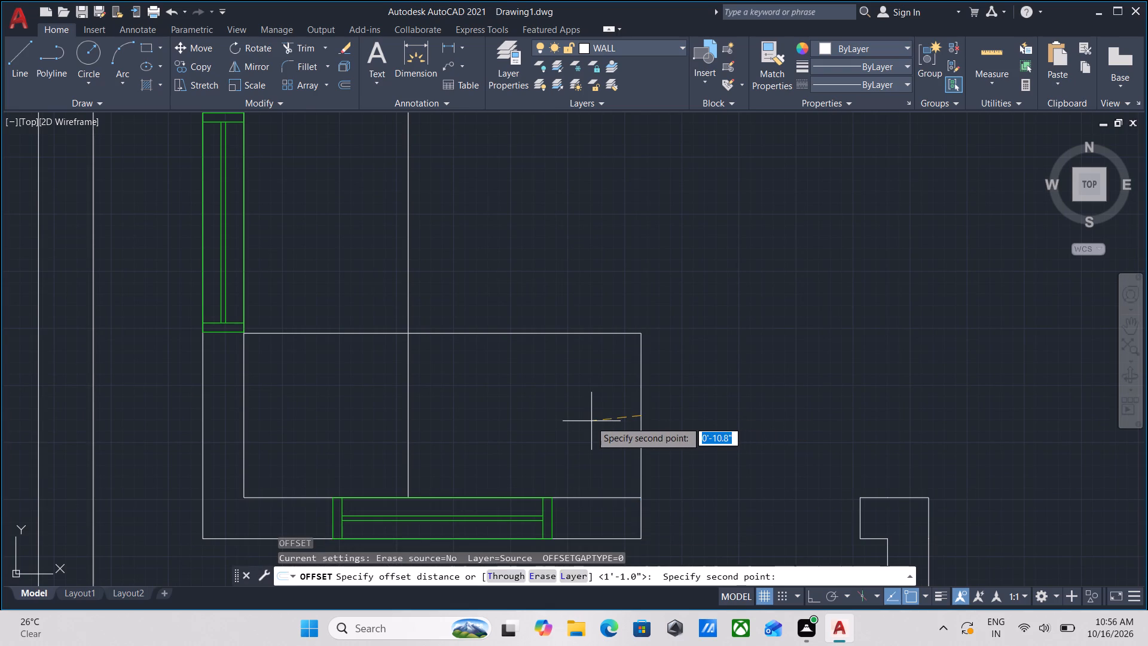
{"action": "key", "text": "F8"}
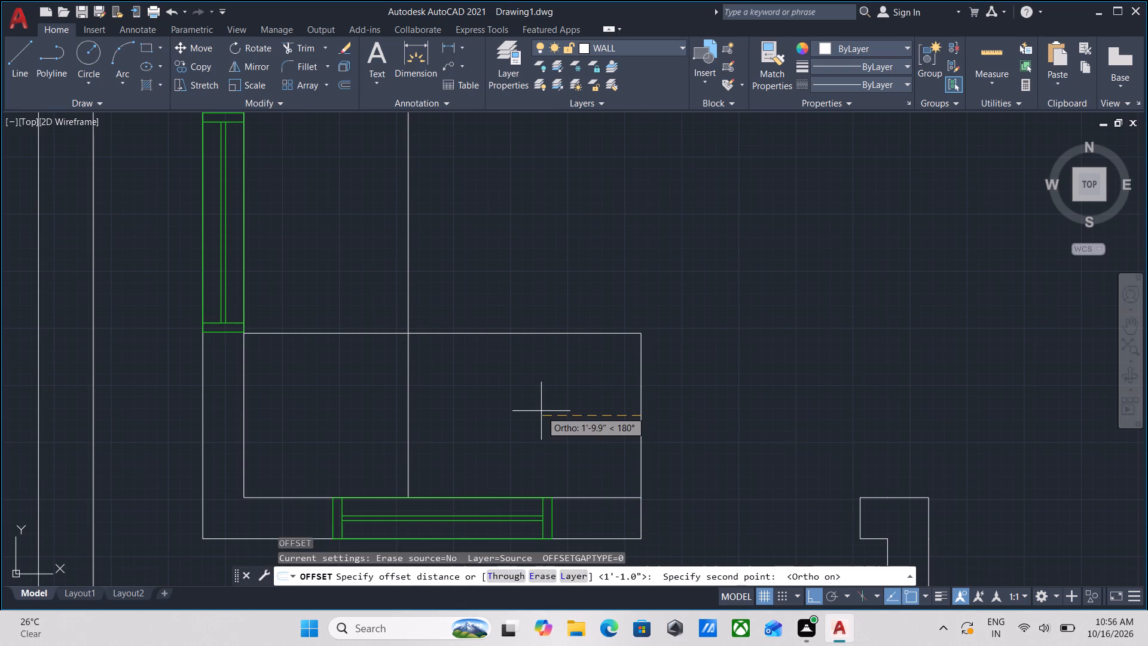
{"action": "left_click", "coordinate": [541, 411]}
{"action": "key", "text": "Escape"}
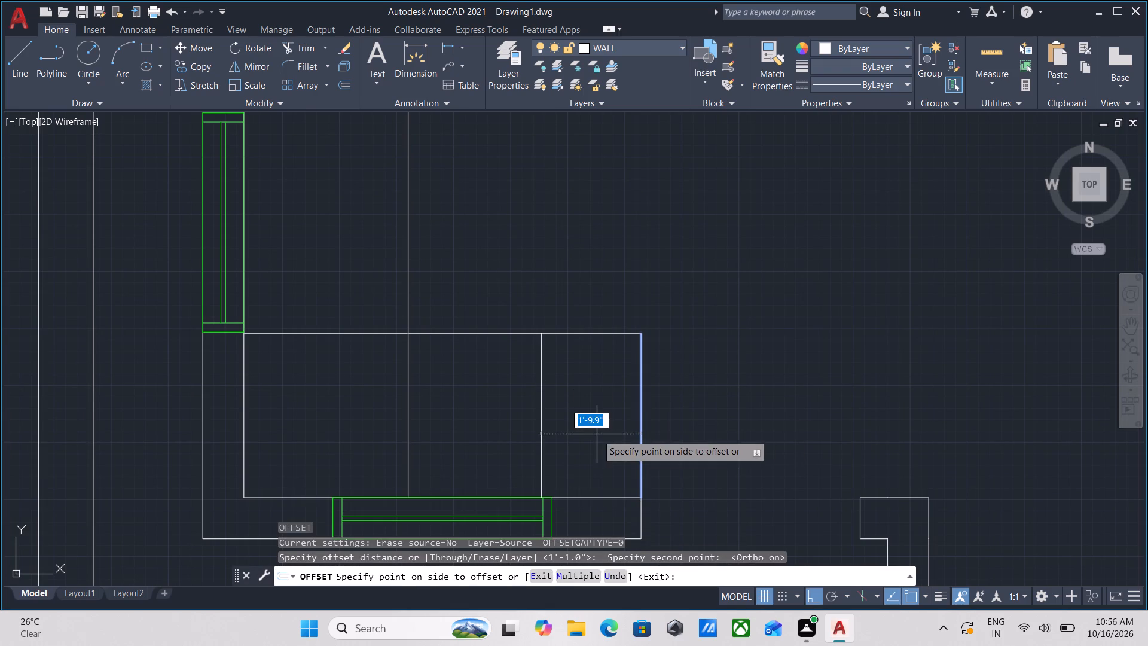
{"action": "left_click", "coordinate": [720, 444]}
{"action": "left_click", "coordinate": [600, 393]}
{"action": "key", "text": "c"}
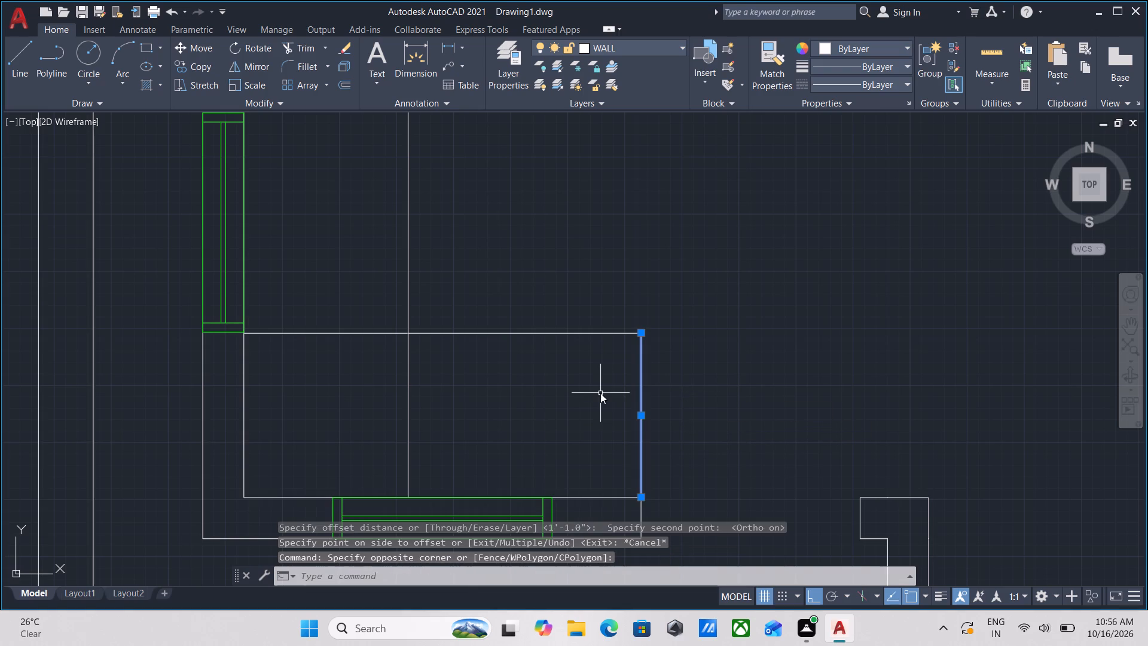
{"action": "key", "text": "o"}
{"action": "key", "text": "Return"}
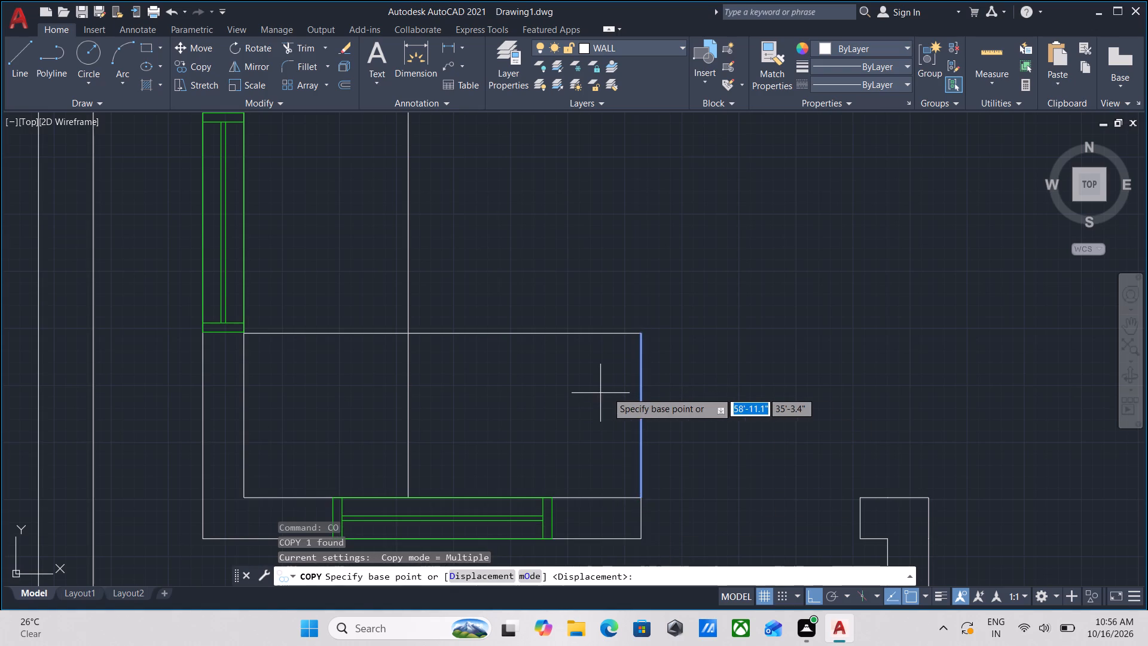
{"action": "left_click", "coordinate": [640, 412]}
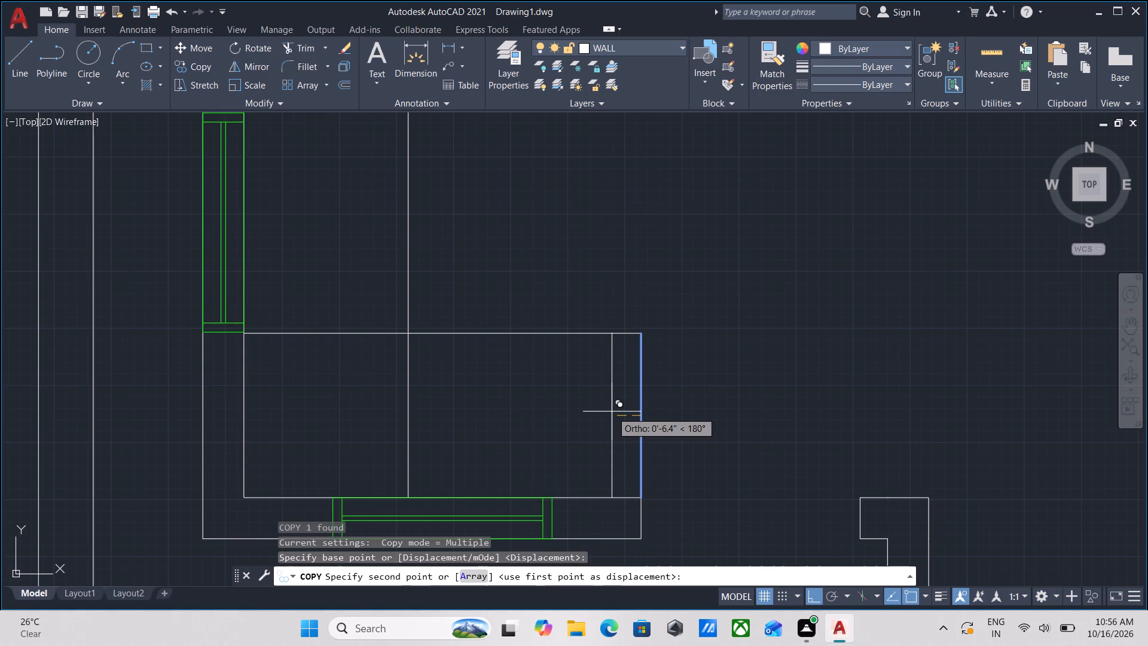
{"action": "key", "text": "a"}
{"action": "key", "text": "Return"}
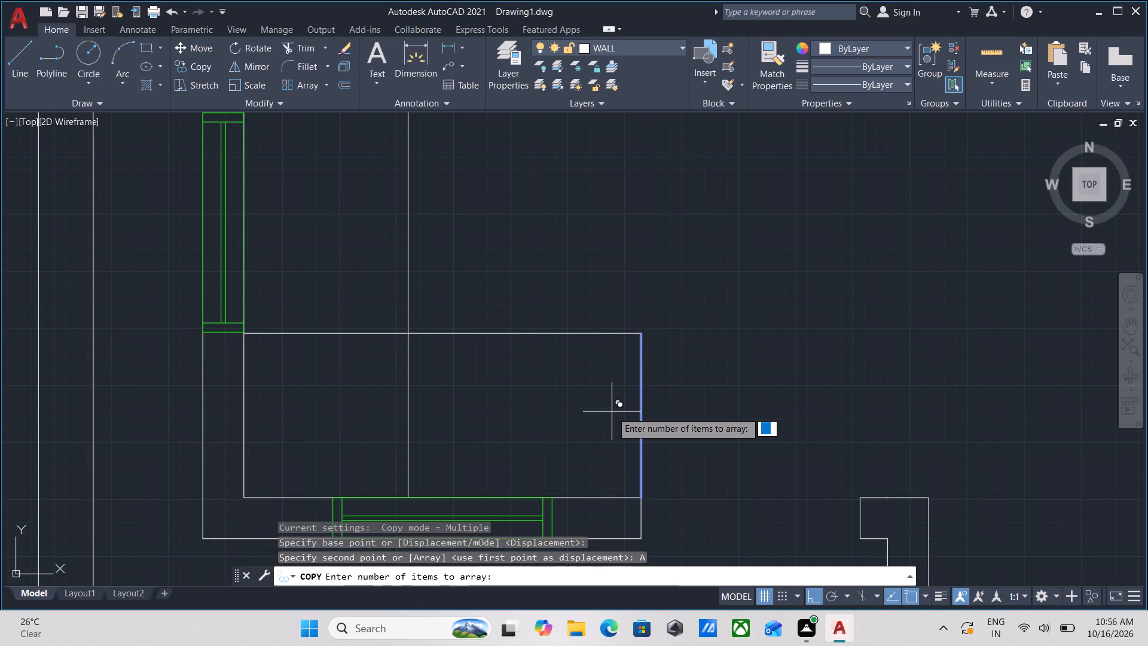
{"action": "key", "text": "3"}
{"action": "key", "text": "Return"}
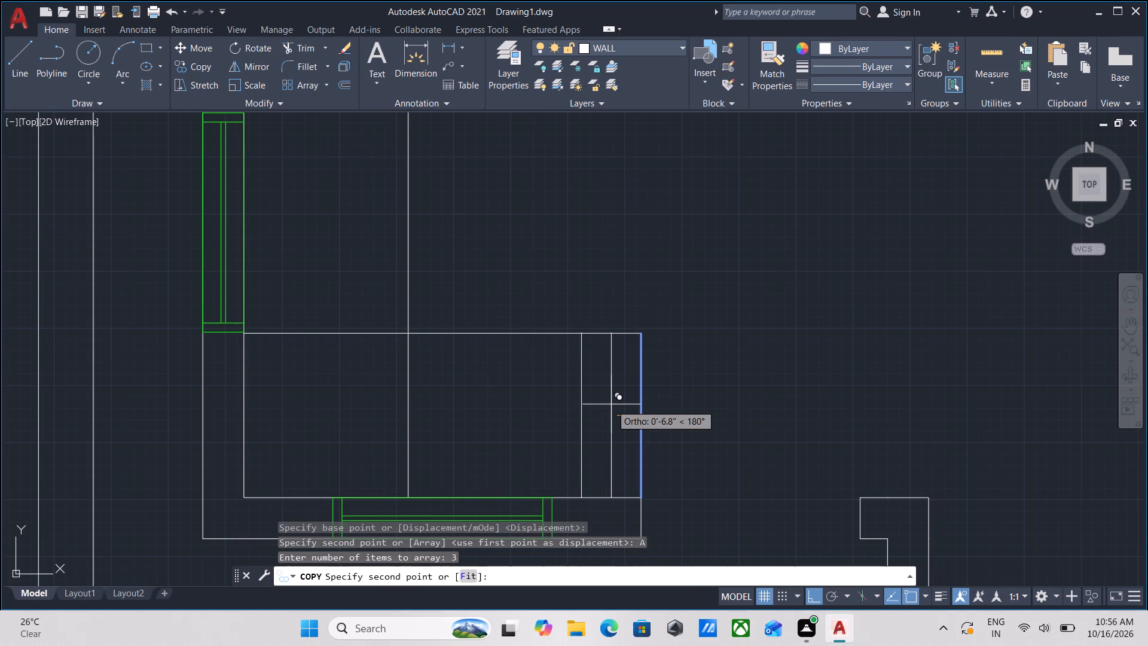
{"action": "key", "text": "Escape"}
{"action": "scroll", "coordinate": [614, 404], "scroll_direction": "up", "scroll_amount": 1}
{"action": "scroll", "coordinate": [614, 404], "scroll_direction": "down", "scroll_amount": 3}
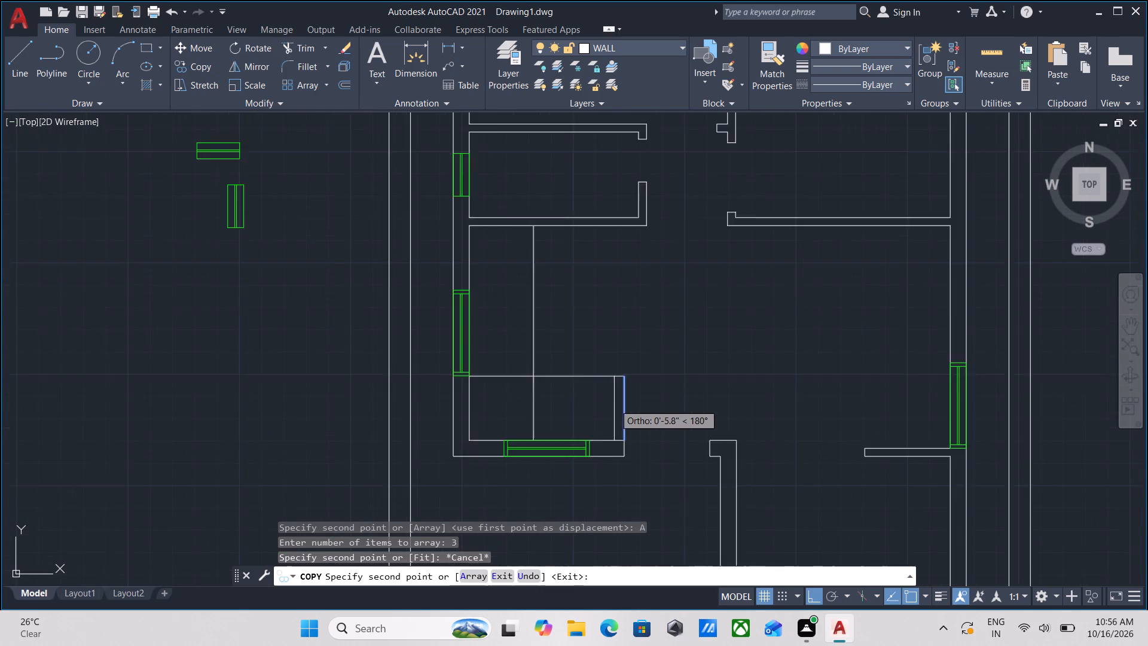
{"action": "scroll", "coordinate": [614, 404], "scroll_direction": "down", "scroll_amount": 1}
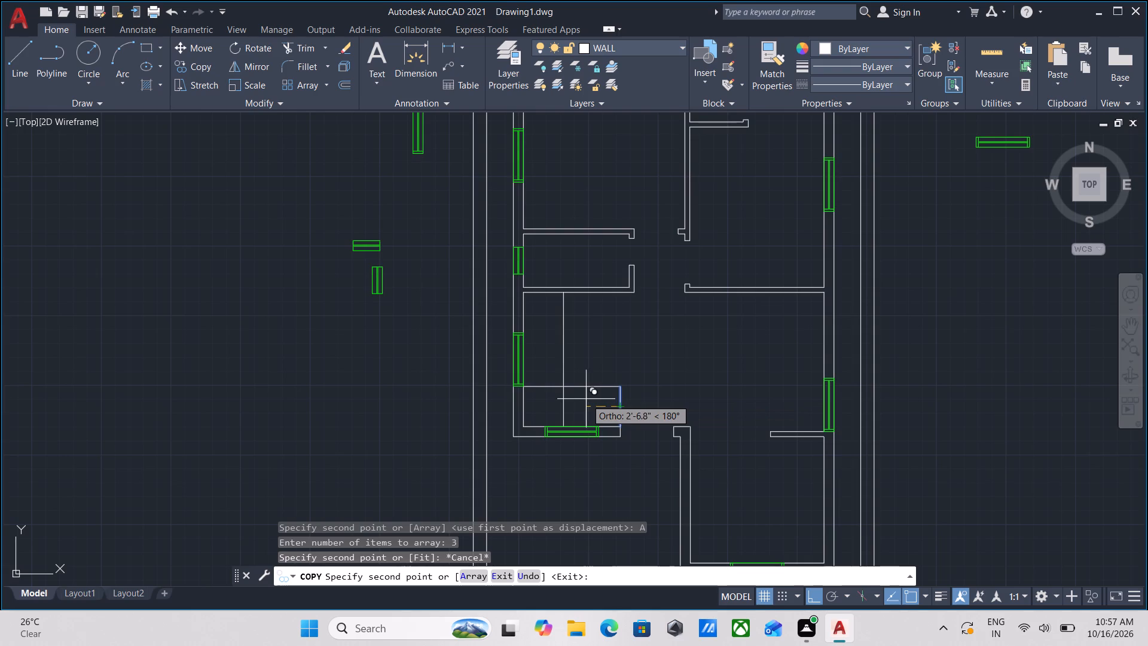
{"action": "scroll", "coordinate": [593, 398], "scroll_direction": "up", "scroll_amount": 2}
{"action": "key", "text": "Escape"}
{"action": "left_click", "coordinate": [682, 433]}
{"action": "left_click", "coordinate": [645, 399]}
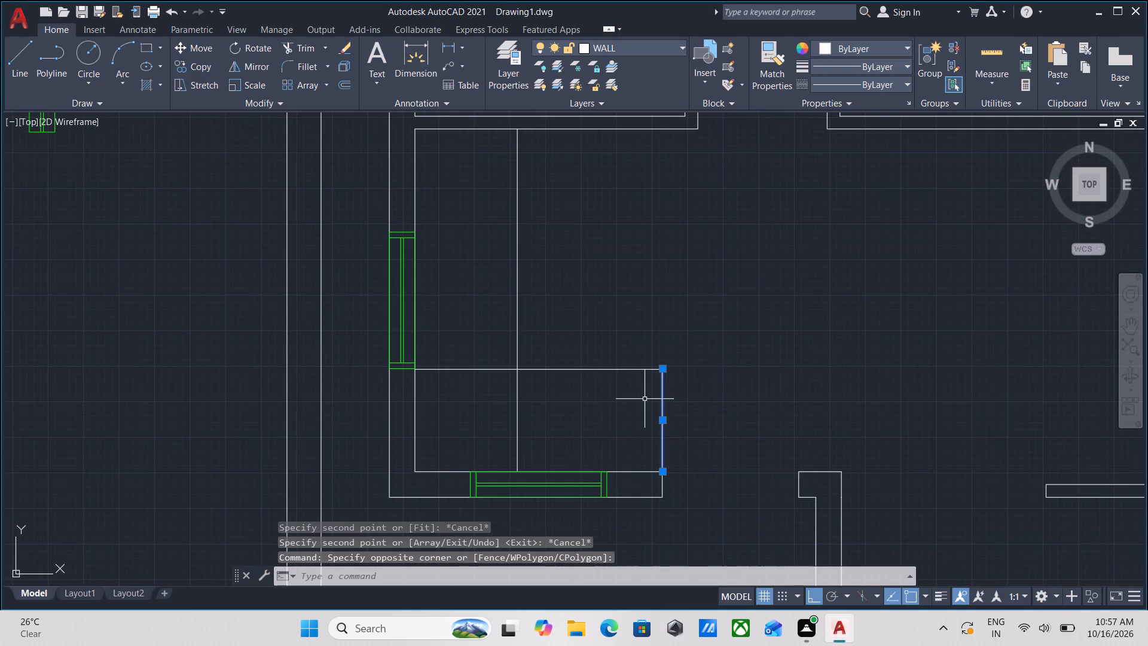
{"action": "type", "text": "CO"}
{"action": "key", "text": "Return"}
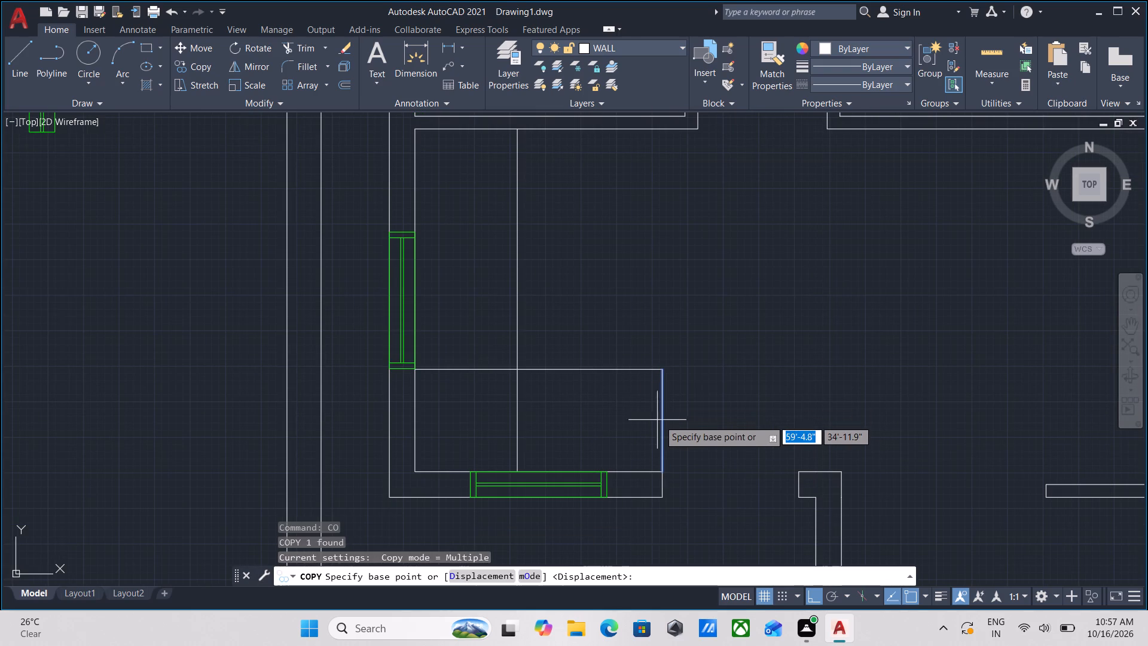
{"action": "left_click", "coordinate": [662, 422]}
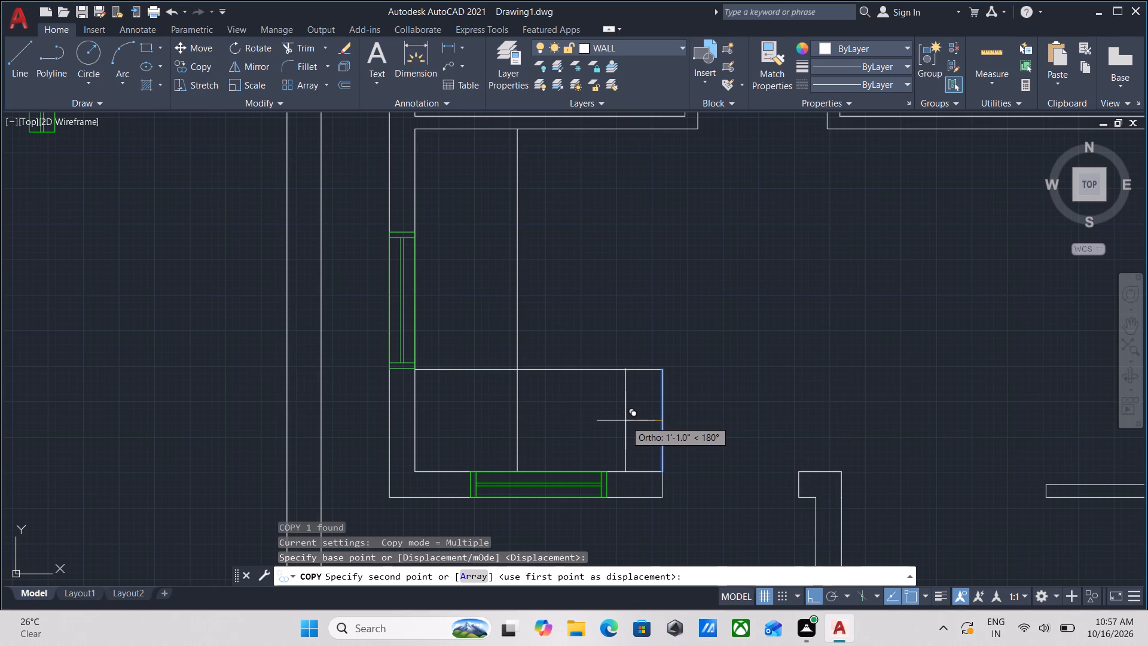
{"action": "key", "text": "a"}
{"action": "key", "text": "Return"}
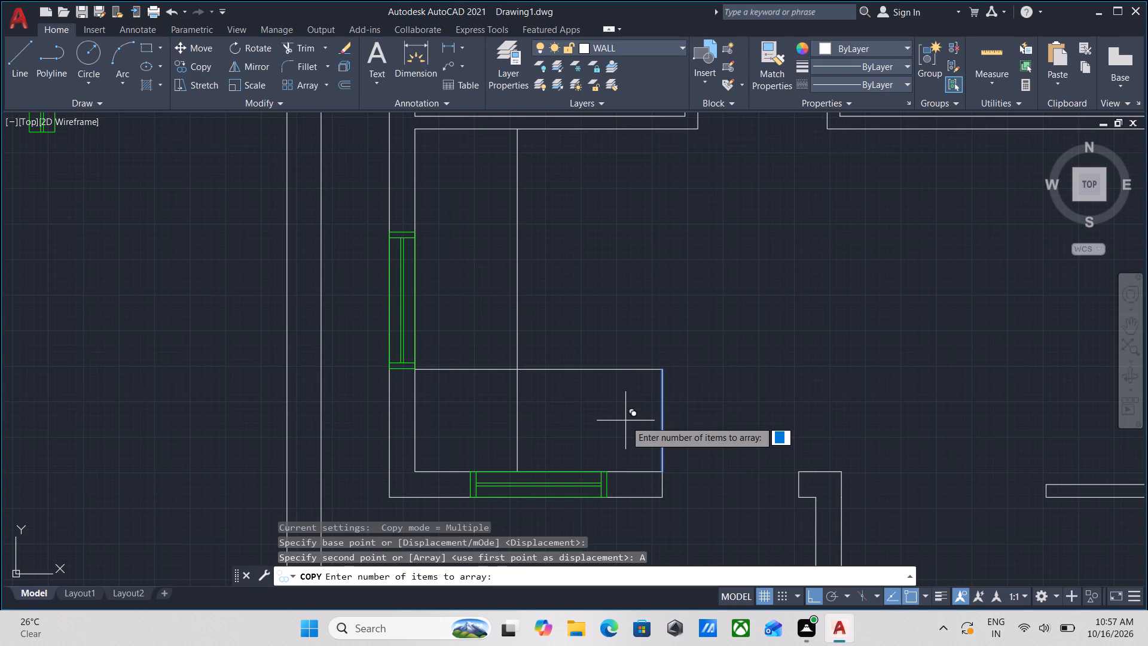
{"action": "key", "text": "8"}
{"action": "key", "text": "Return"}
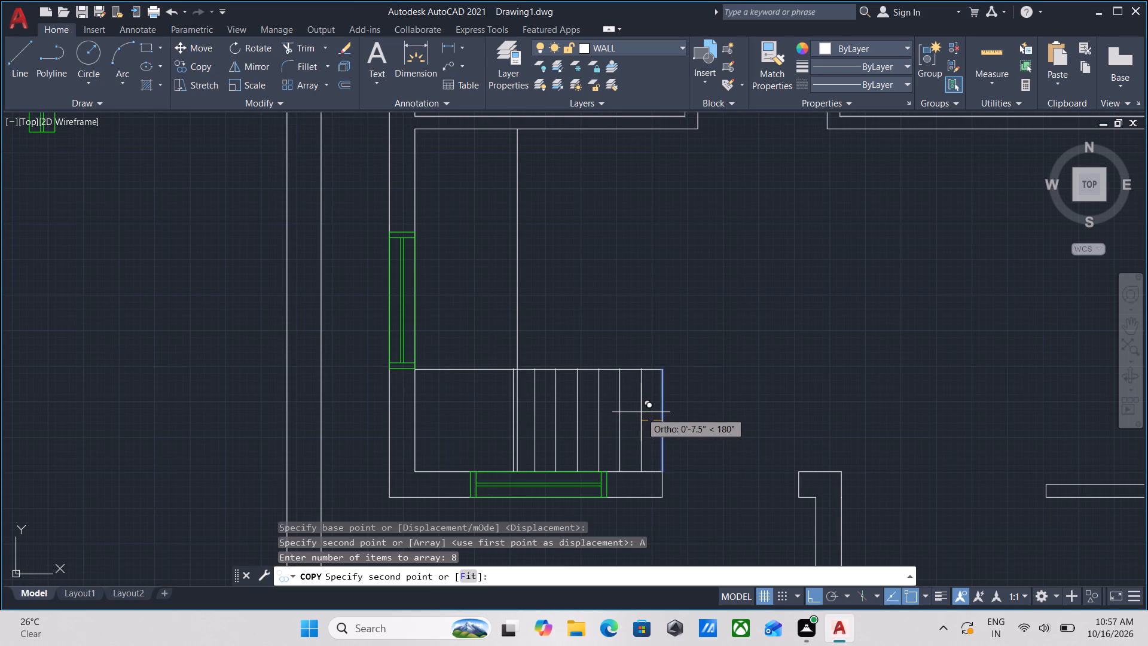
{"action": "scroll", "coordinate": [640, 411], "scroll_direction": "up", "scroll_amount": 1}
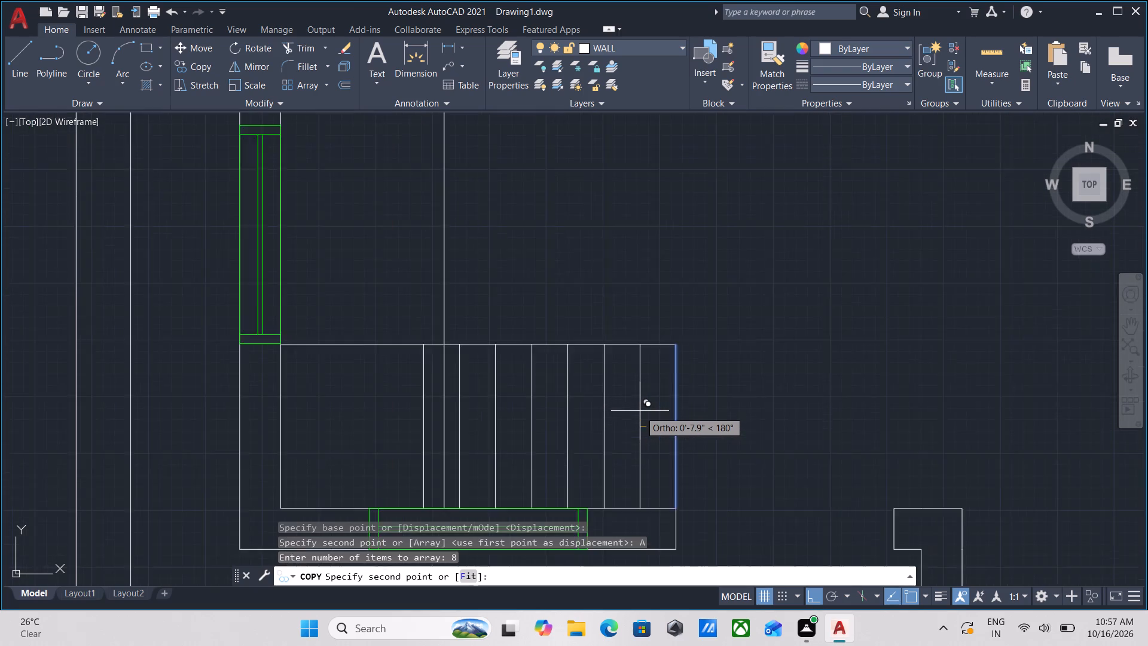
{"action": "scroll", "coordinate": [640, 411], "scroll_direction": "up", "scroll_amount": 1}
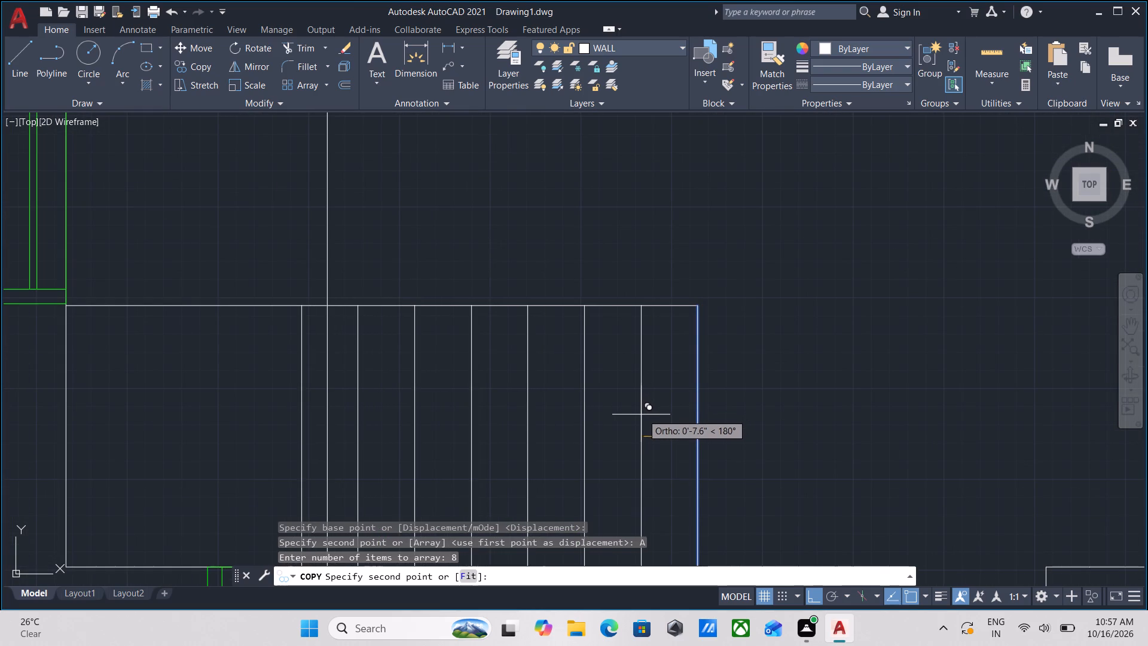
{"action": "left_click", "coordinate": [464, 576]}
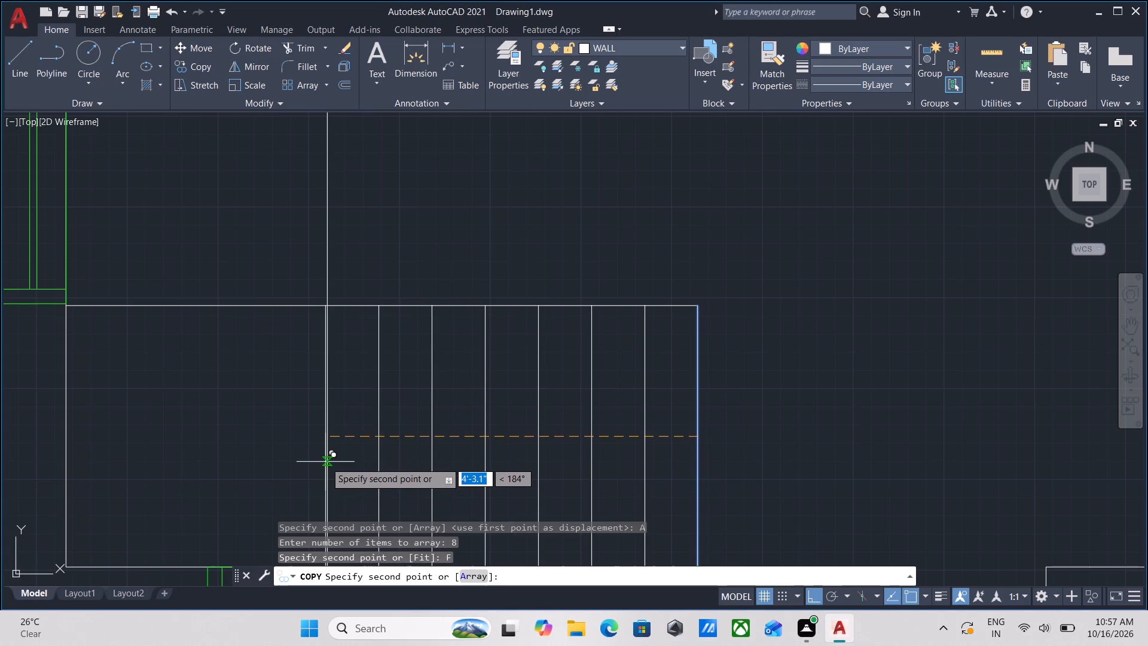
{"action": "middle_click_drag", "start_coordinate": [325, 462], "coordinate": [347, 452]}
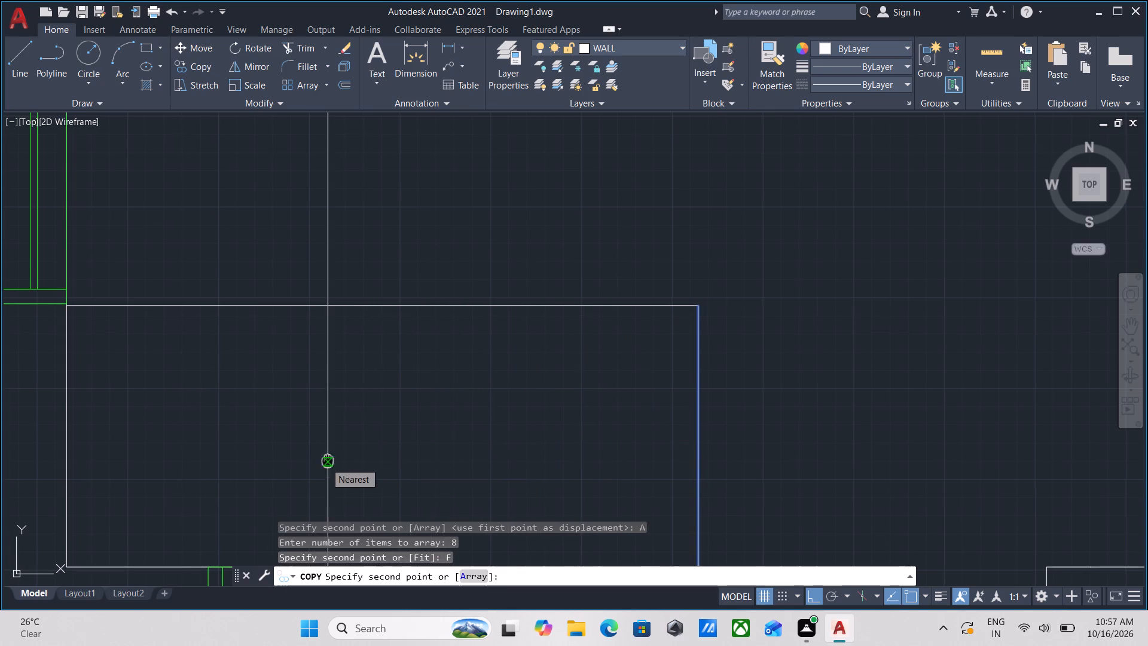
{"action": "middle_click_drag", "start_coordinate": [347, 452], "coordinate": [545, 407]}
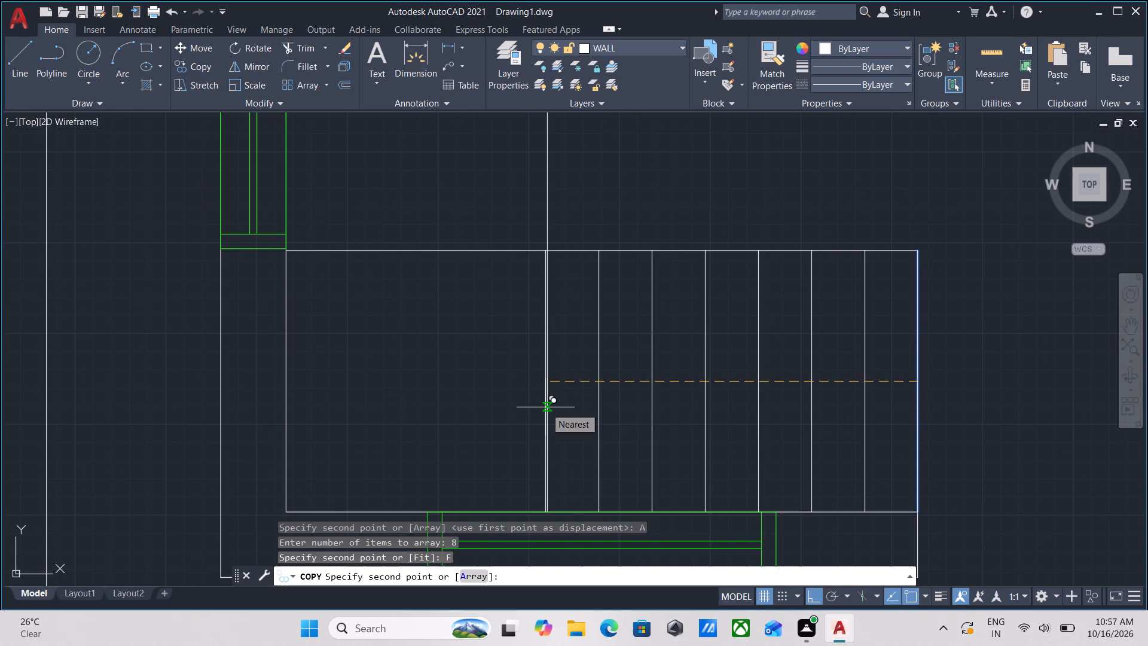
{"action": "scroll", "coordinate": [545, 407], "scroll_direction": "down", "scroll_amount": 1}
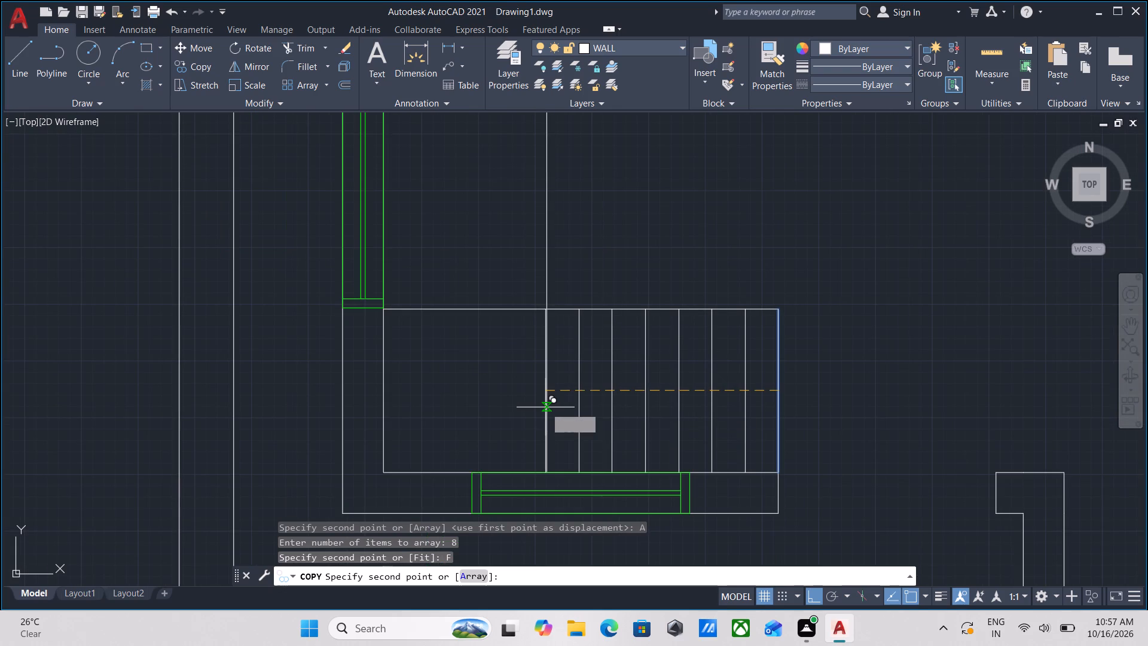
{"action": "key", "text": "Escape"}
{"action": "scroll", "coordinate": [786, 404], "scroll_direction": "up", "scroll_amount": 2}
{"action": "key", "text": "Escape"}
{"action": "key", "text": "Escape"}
Copy the bottom 3' strip's vertical end line as a 6-item array fitted up to the vertical 3' offset line.
{"action": "left_click", "coordinate": [798, 410]}
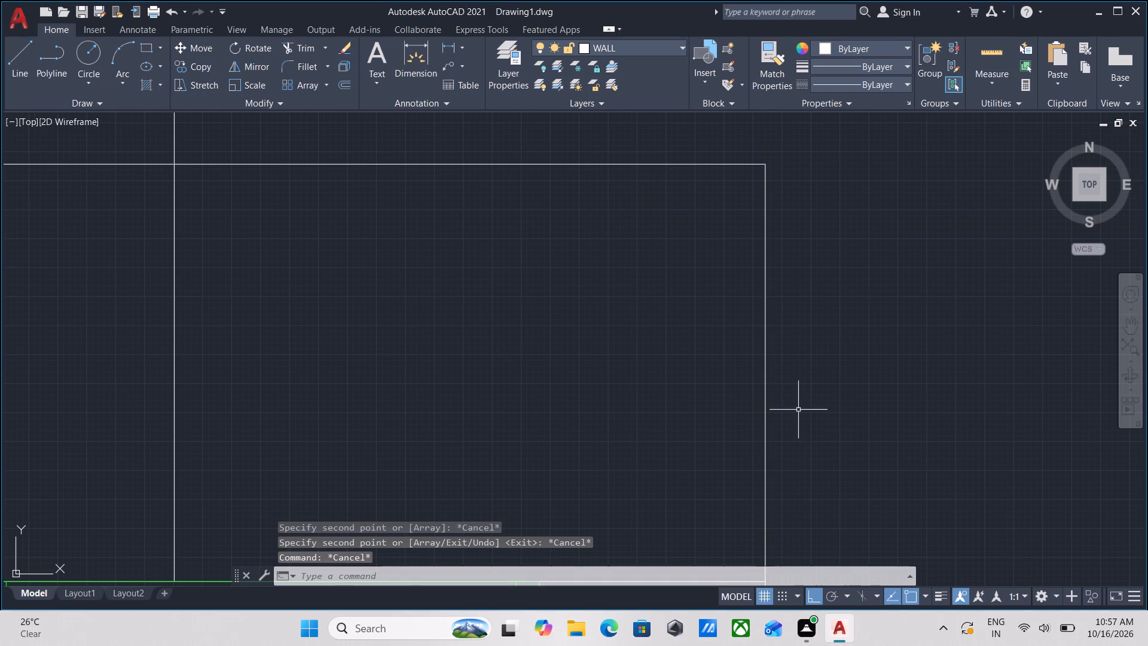
{"action": "left_click", "coordinate": [726, 371]}
{"action": "middle_click_drag", "start_coordinate": [723, 371], "coordinate": [787, 366]}
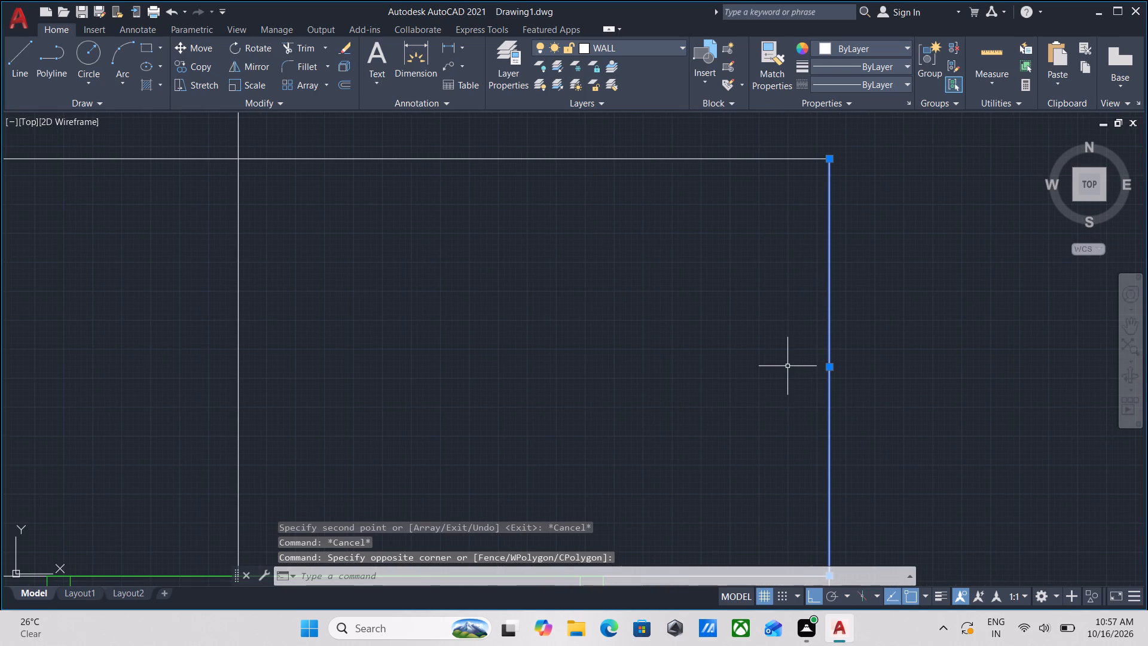
{"action": "type", "text": "CO"}
{"action": "key", "text": "Return"}
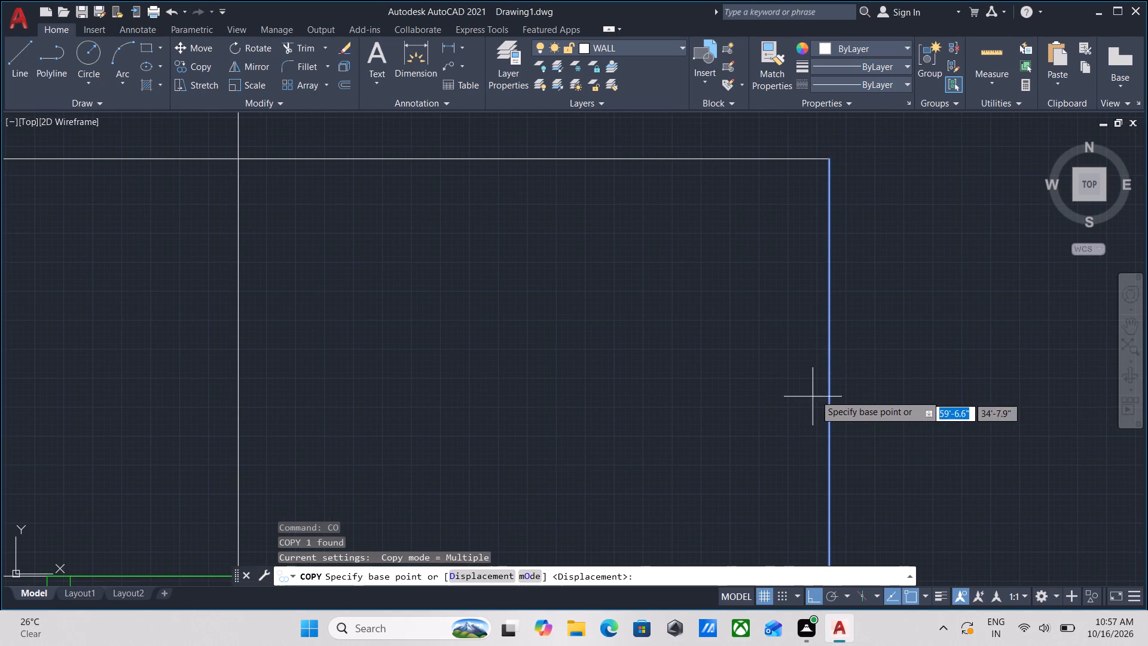
{"action": "scroll", "coordinate": [822, 380], "scroll_direction": "down", "scroll_amount": 2}
{"action": "left_click", "coordinate": [825, 373]}
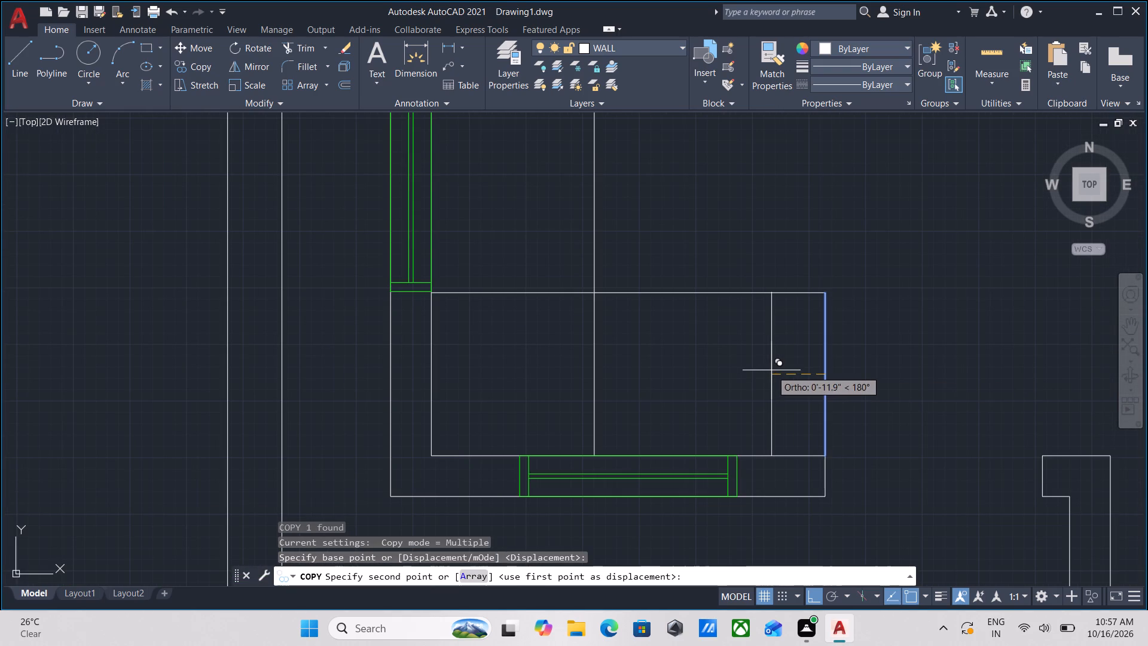
{"action": "key", "text": "a"}
{"action": "key", "text": "Return"}
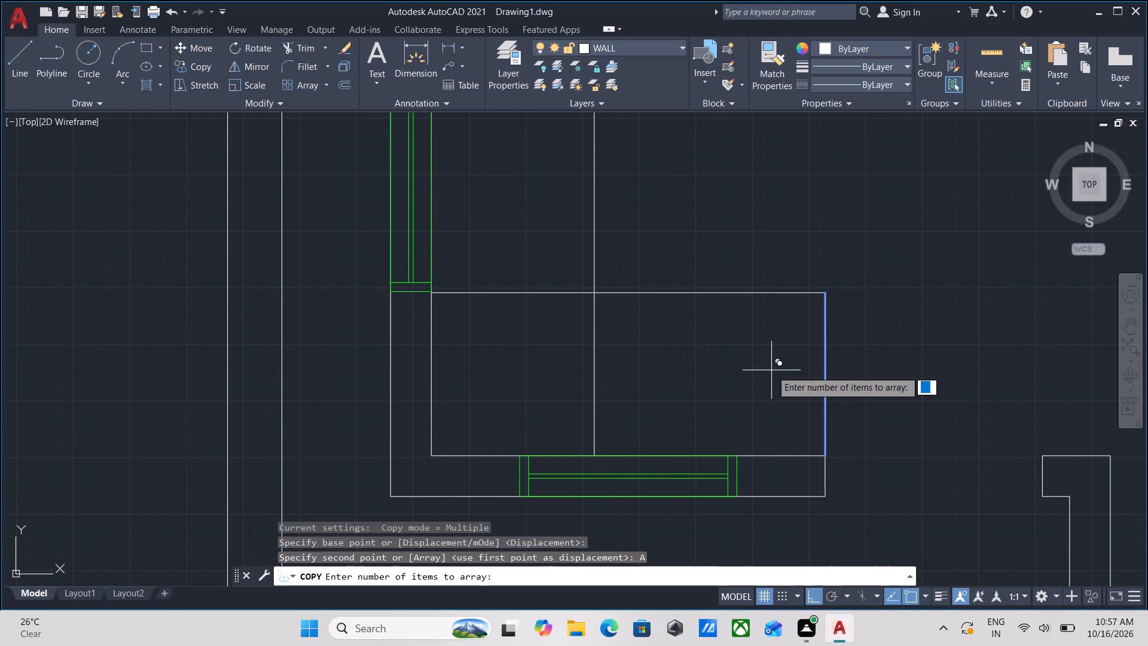
{"action": "key", "text": "6"}
{"action": "key", "text": "Return"}
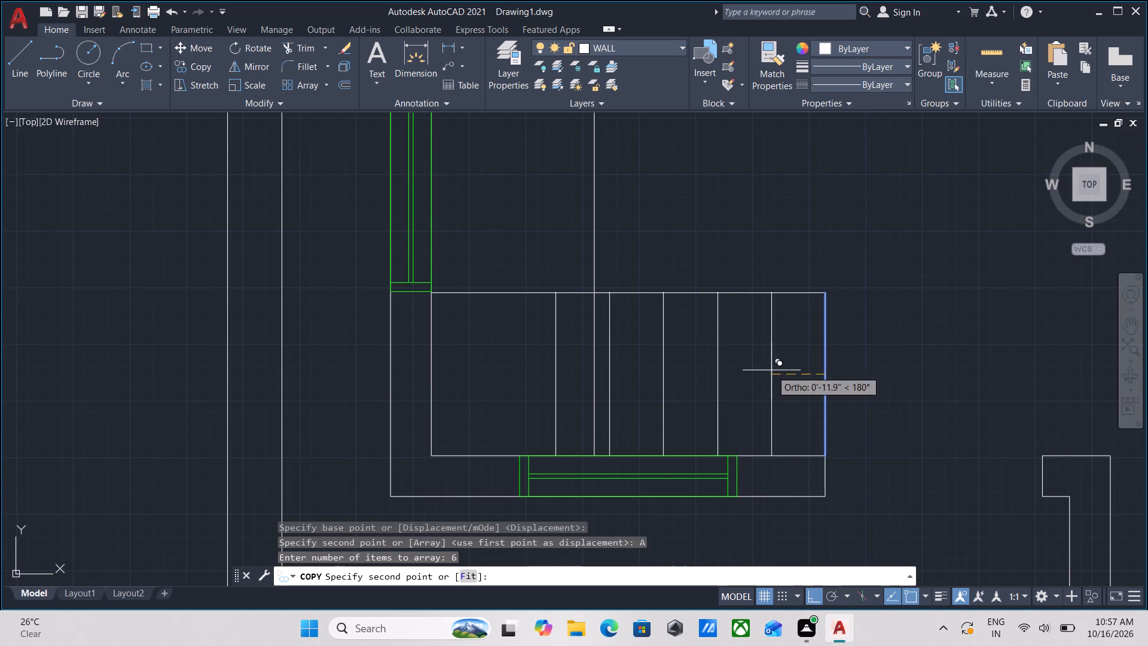
{"action": "key", "text": "1"}
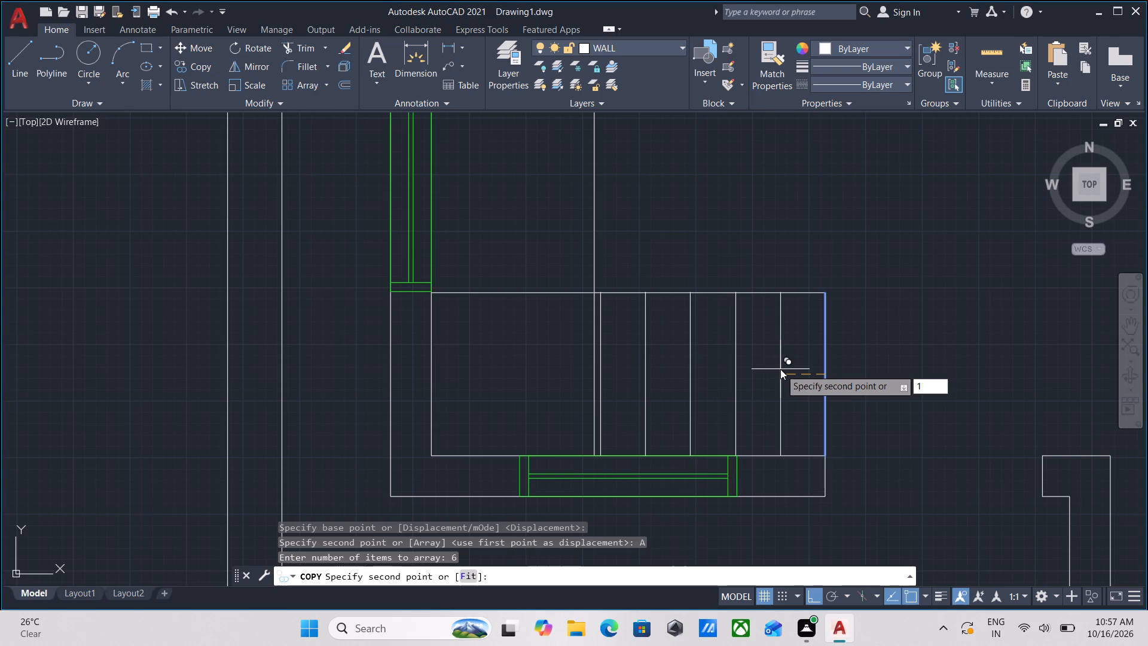
{"action": "left_click", "coordinate": [468, 578]}
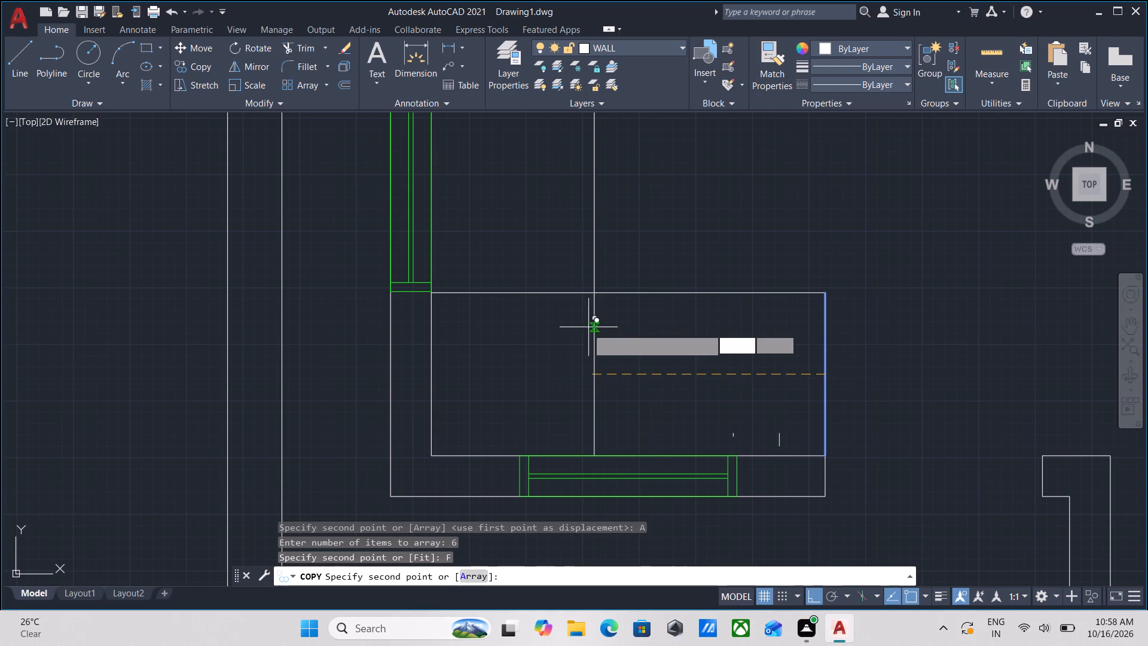
{"action": "left_click", "coordinate": [593, 376]}
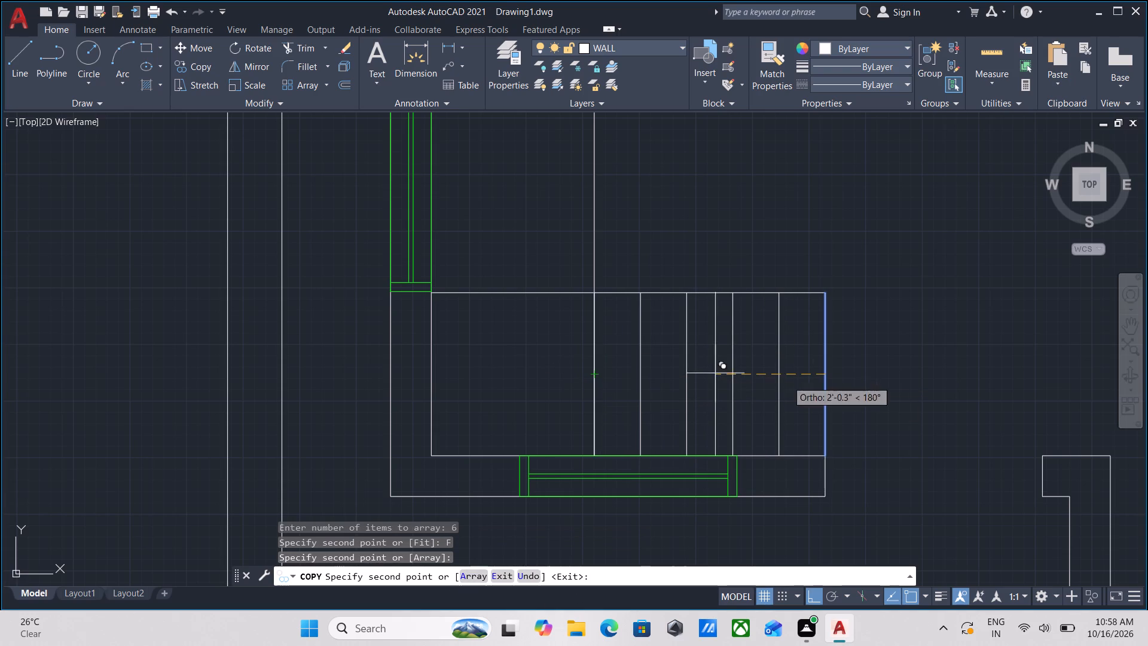
{"action": "key", "text": "Escape"}
Check the spacing between two adjacent stair tread lines with a temporary linear dimension, starting at the vertical 3' offset line.
{"action": "scroll", "coordinate": [568, 371], "scroll_direction": "up", "scroll_amount": 1}
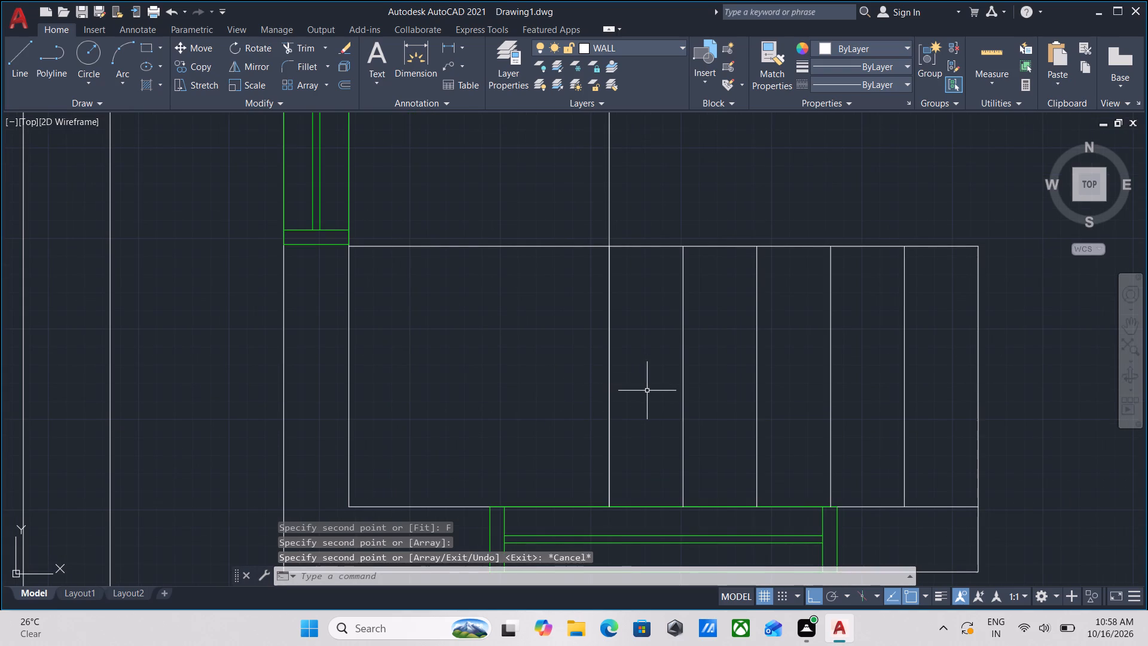
{"action": "type", "text": "DLI"}
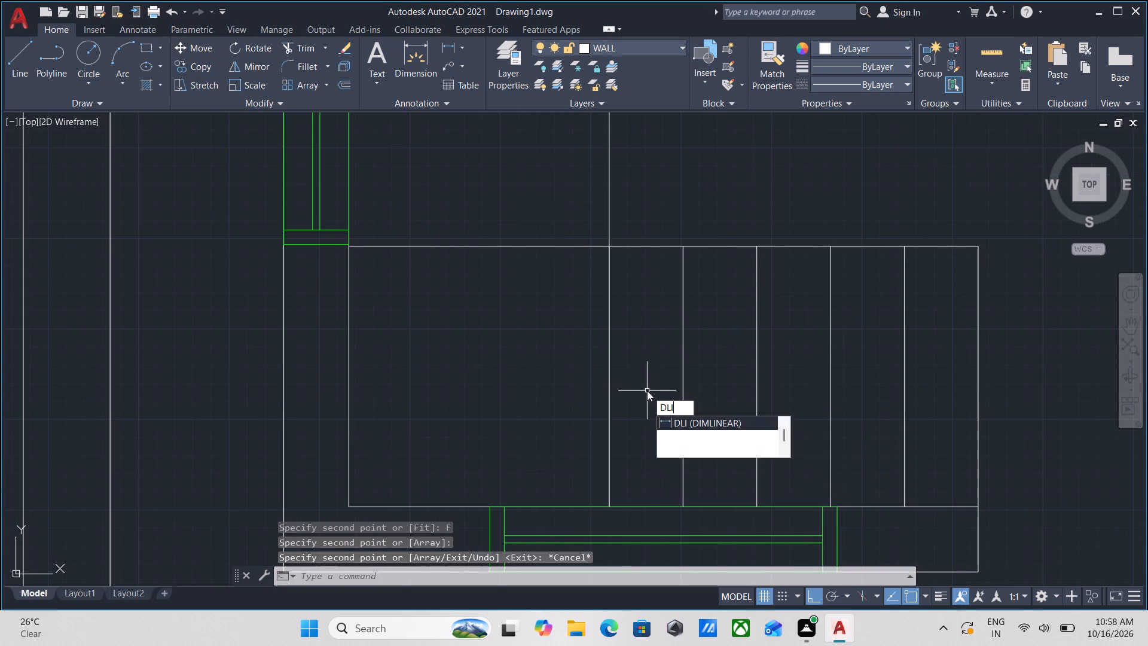
{"action": "key", "text": "Return"}
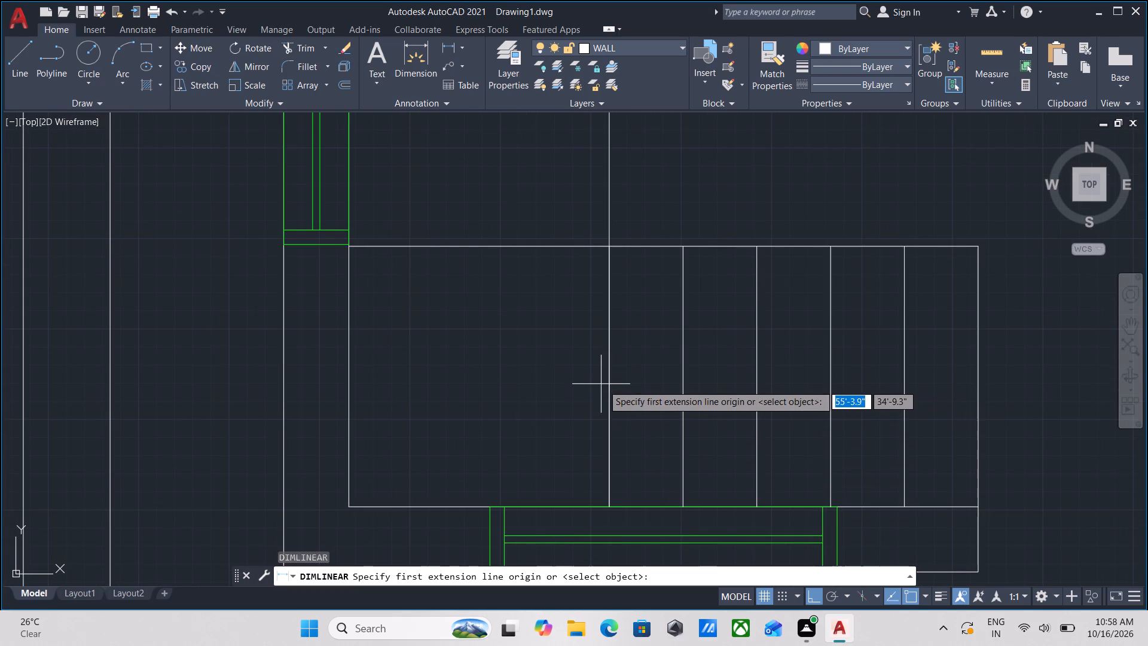
{"action": "left_click", "coordinate": [606, 385]}
{"action": "left_click", "coordinate": [679, 384]}
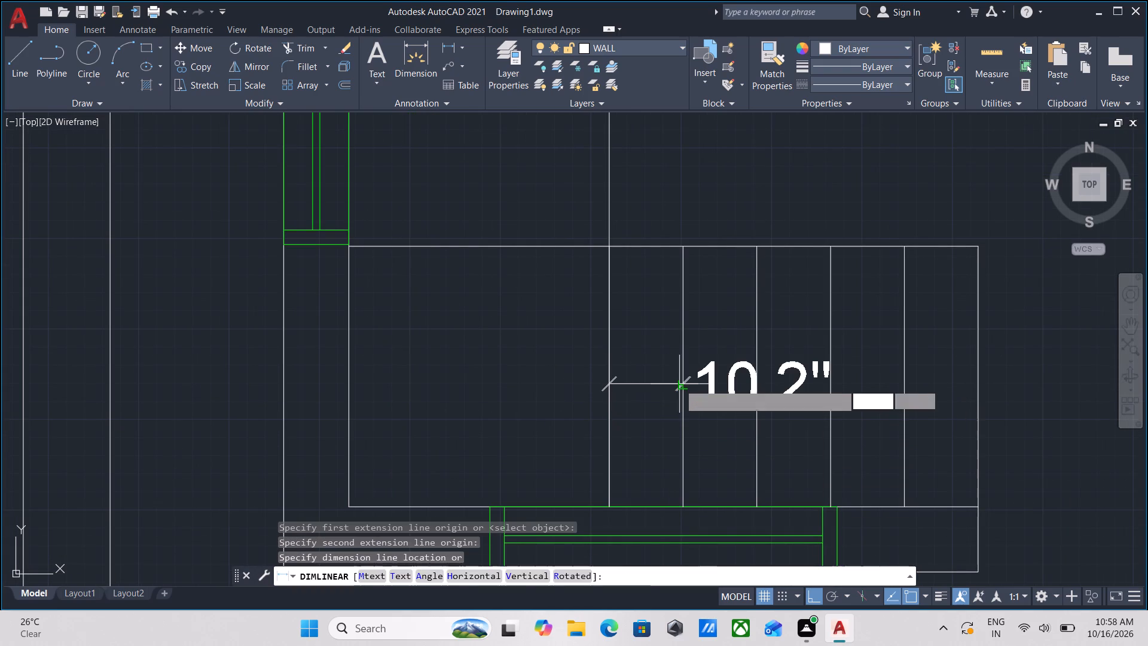
{"action": "scroll", "coordinate": [679, 384], "scroll_direction": "down", "scroll_amount": 1}
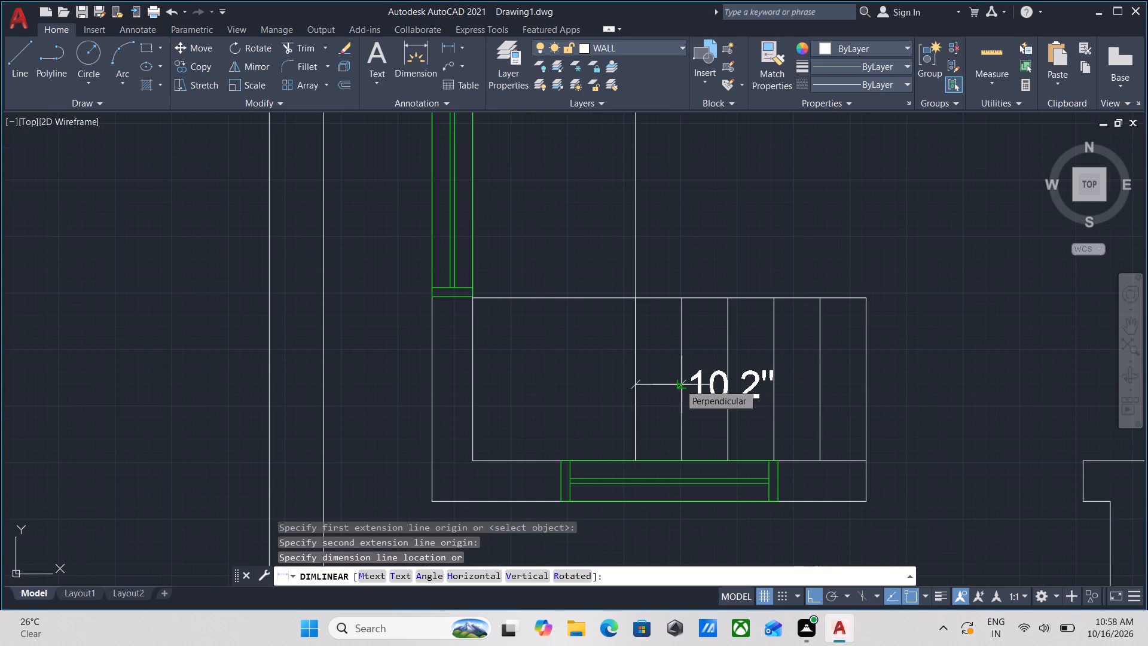
{"action": "key", "text": "Escape"}
Offset the inner line of the large lower room's top wall 3' down into the room.
{"action": "middle_click_drag", "start_coordinate": [559, 404], "coordinate": [574, 523]}
{"action": "scroll", "coordinate": [559, 404], "scroll_direction": "down", "scroll_amount": 1}
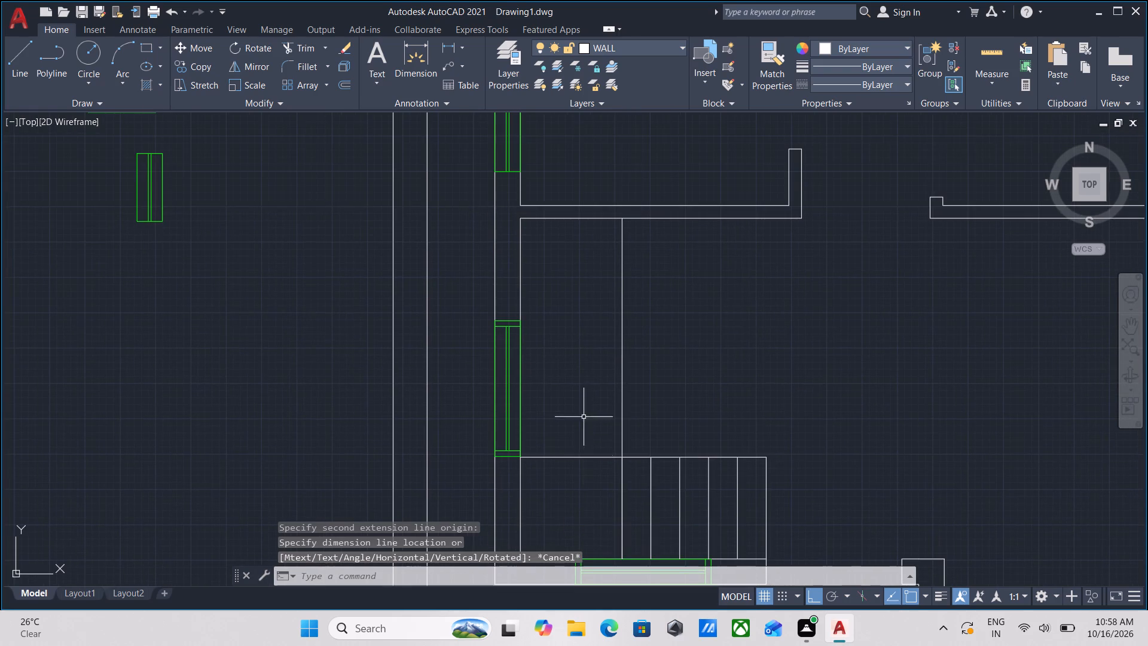
{"action": "middle_click_drag", "start_coordinate": [638, 351], "coordinate": [640, 386]}
{"action": "middle_click_drag", "start_coordinate": [646, 337], "coordinate": [645, 354]}
{"action": "scroll", "coordinate": [606, 264], "scroll_direction": "up", "scroll_amount": 2}
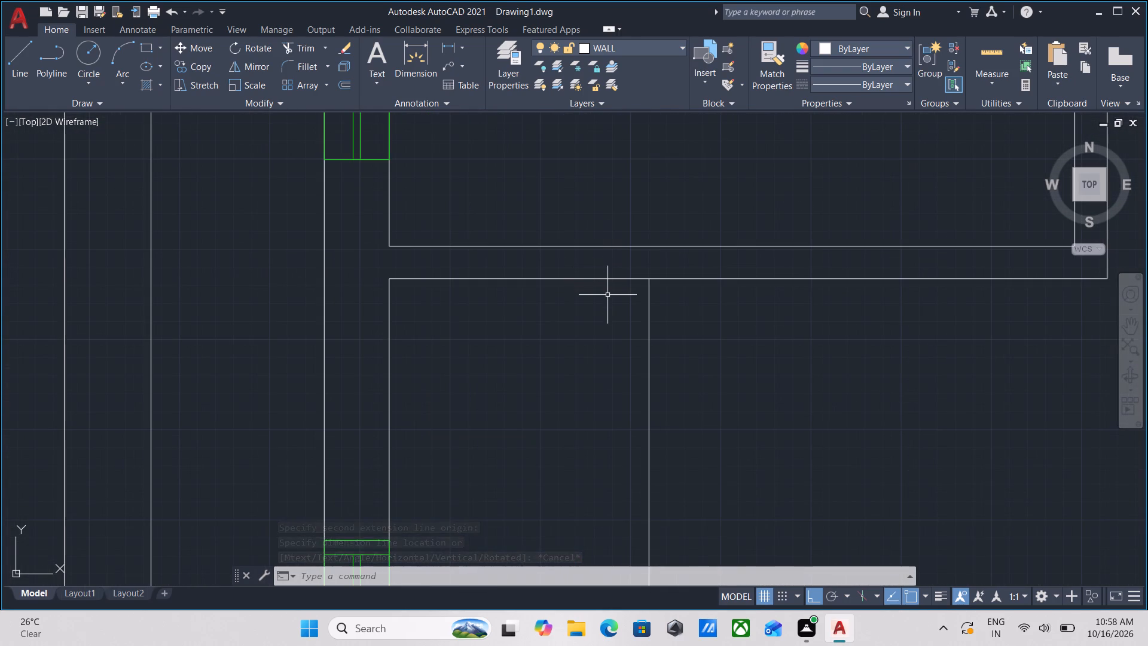
{"action": "left_click", "coordinate": [613, 295]}
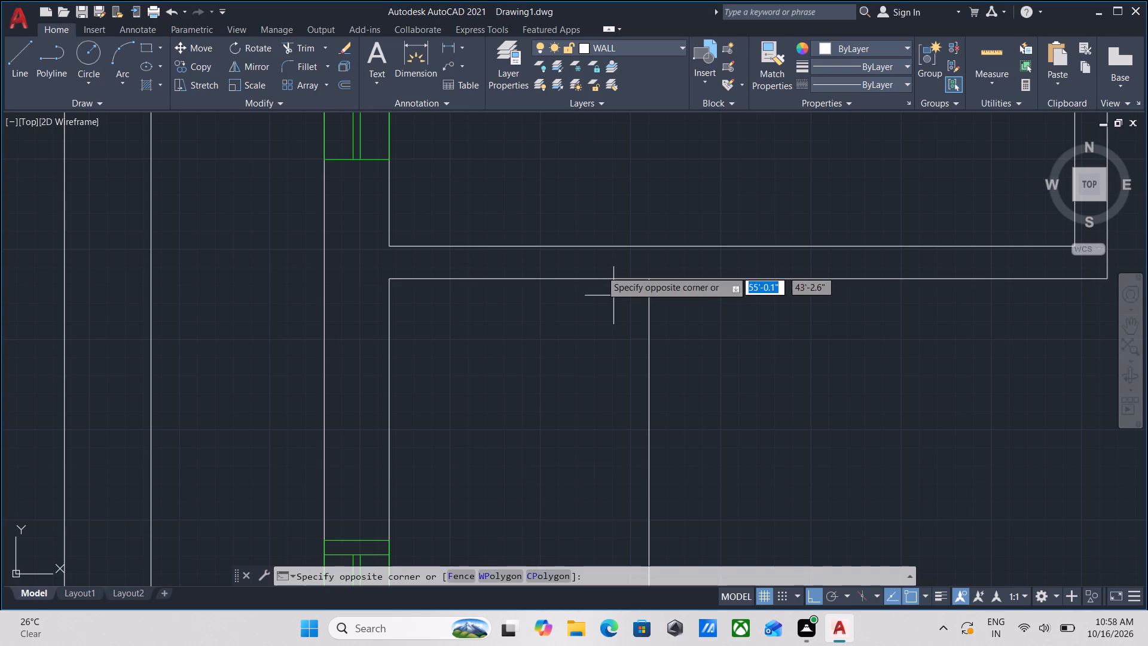
{"action": "left_click", "coordinate": [584, 259]}
{"action": "middle_click_drag", "start_coordinate": [598, 354], "coordinate": [585, 387]}
{"action": "key", "text": "o"}
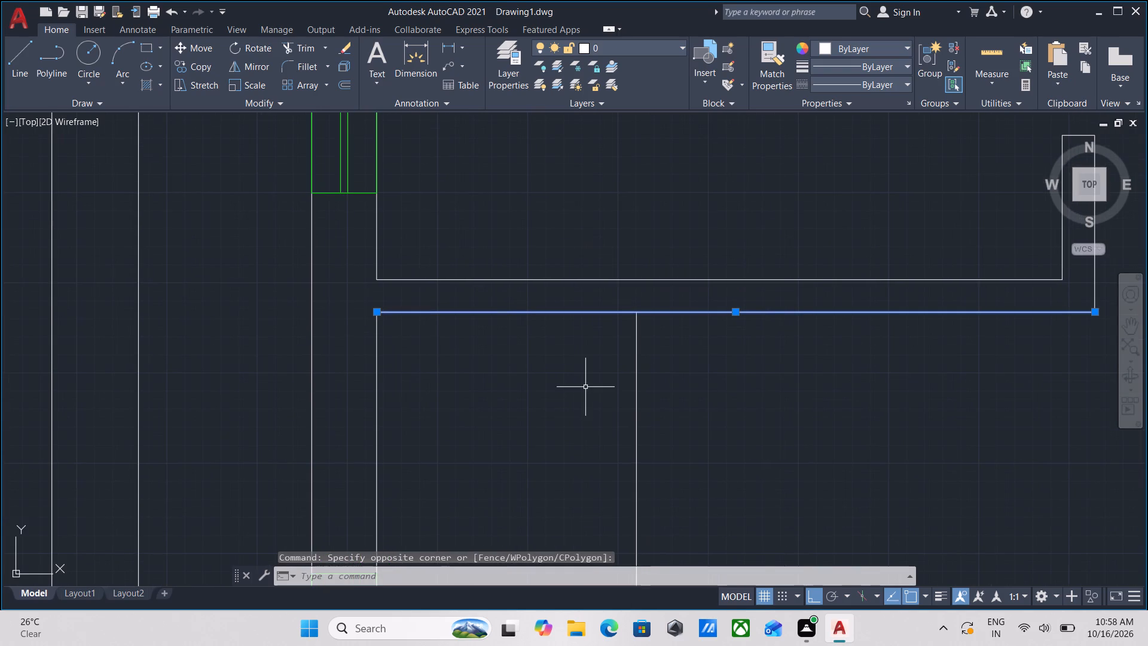
{"action": "key", "text": "Return"}
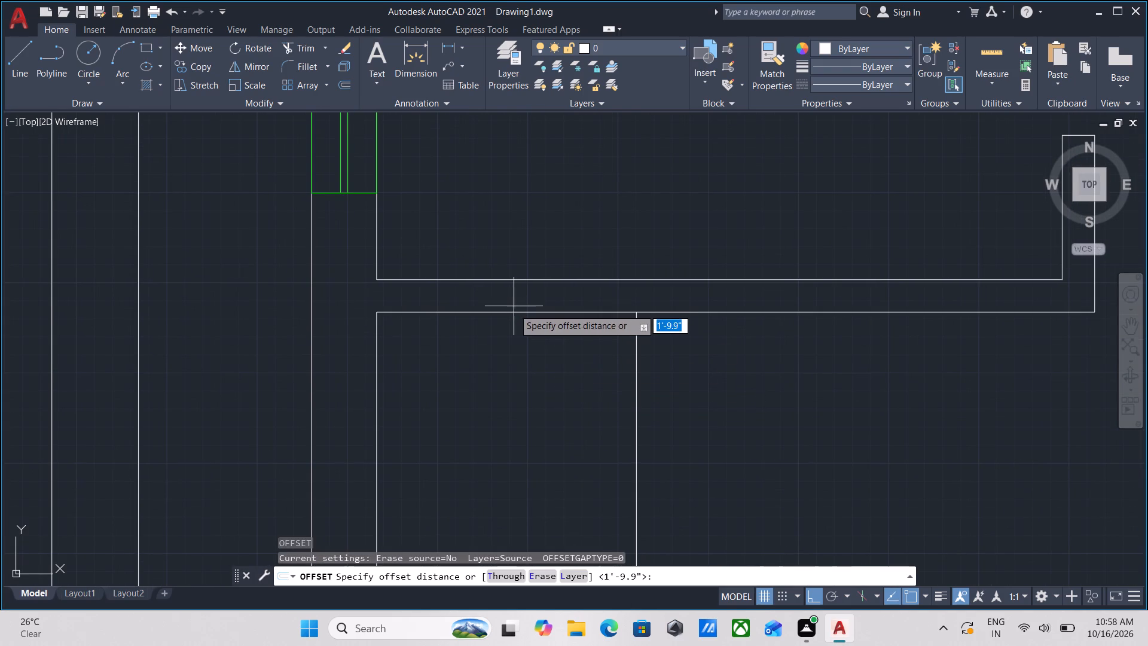
{"action": "left_click", "coordinate": [514, 310]}
{"action": "left_click", "coordinate": [513, 425]}
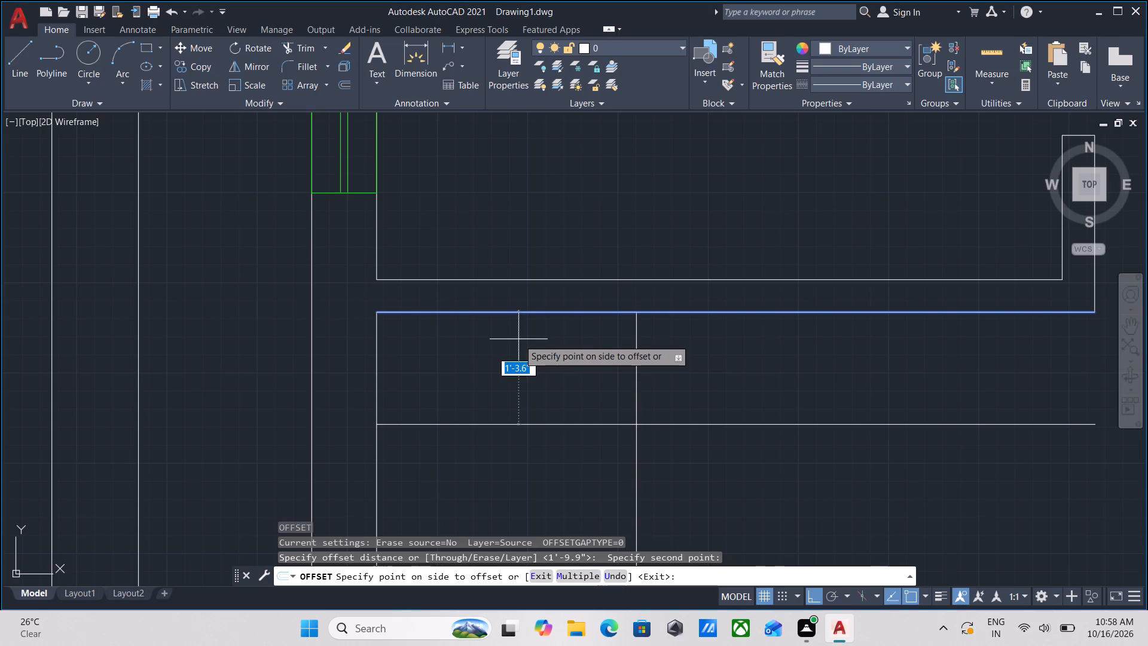
{"action": "key", "text": "3"}
{"action": "key", "text": "apostrophe"}
{"action": "key", "text": "Return"}
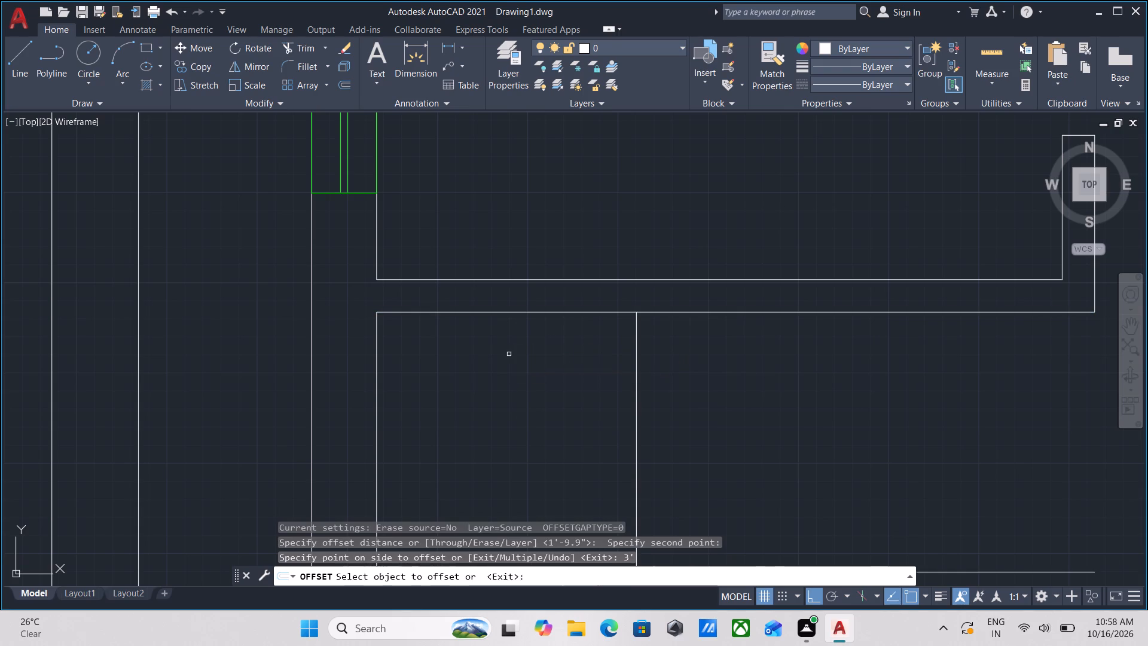
{"action": "scroll", "coordinate": [513, 356], "scroll_direction": "down", "scroll_amount": 1}
{"action": "middle_click_drag", "start_coordinate": [513, 356], "coordinate": [567, 202]}
{"action": "middle_click_drag", "start_coordinate": [694, 358], "coordinate": [691, 224]}
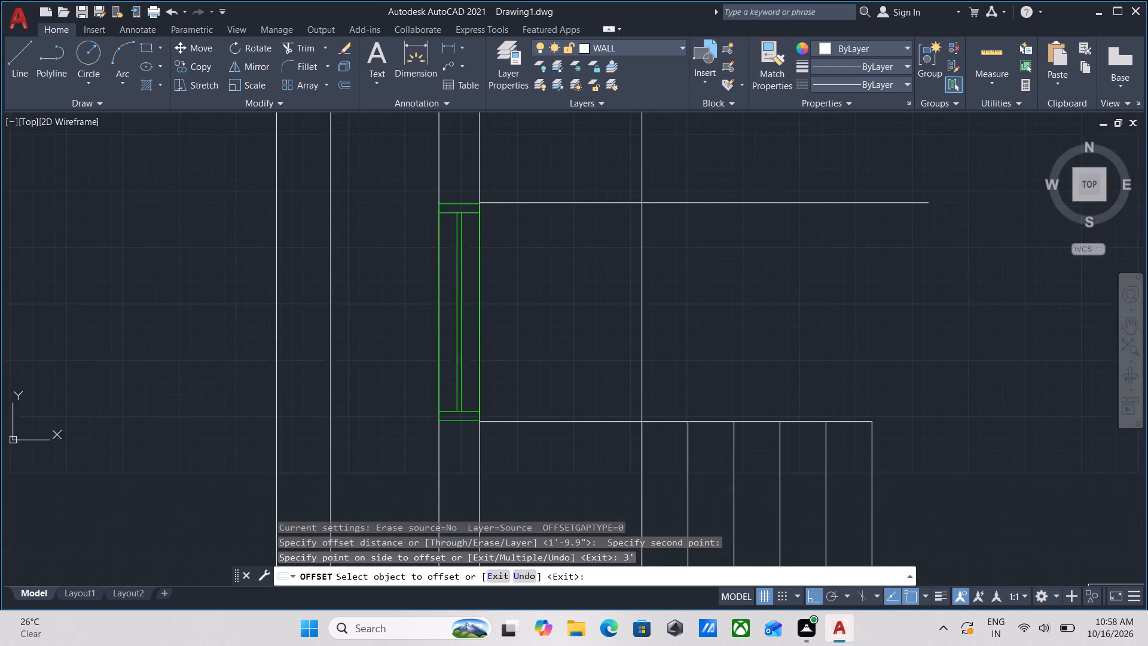
{"action": "middle_click_drag", "start_coordinate": [688, 233], "coordinate": [682, 276]}
{"action": "scroll", "coordinate": [688, 247], "scroll_direction": "down", "scroll_amount": 1}
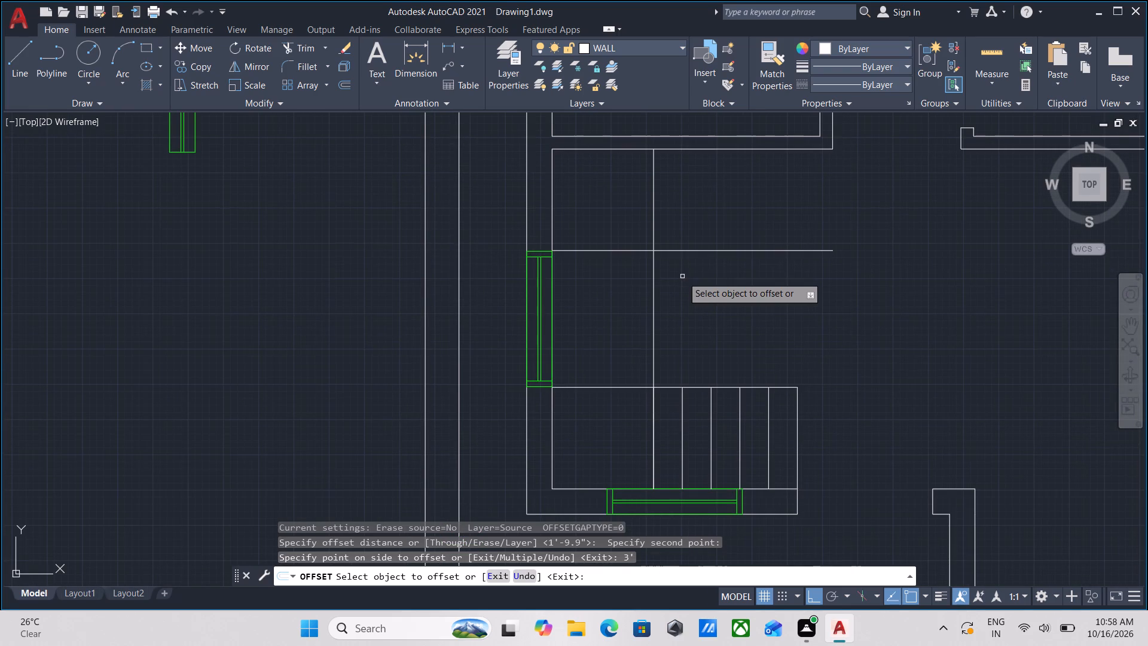
{"action": "key", "text": "Escape"}
Trim the horizontal 3' offset line beyond the vertical 3' offset line.
{"action": "type", "text": "TR"}
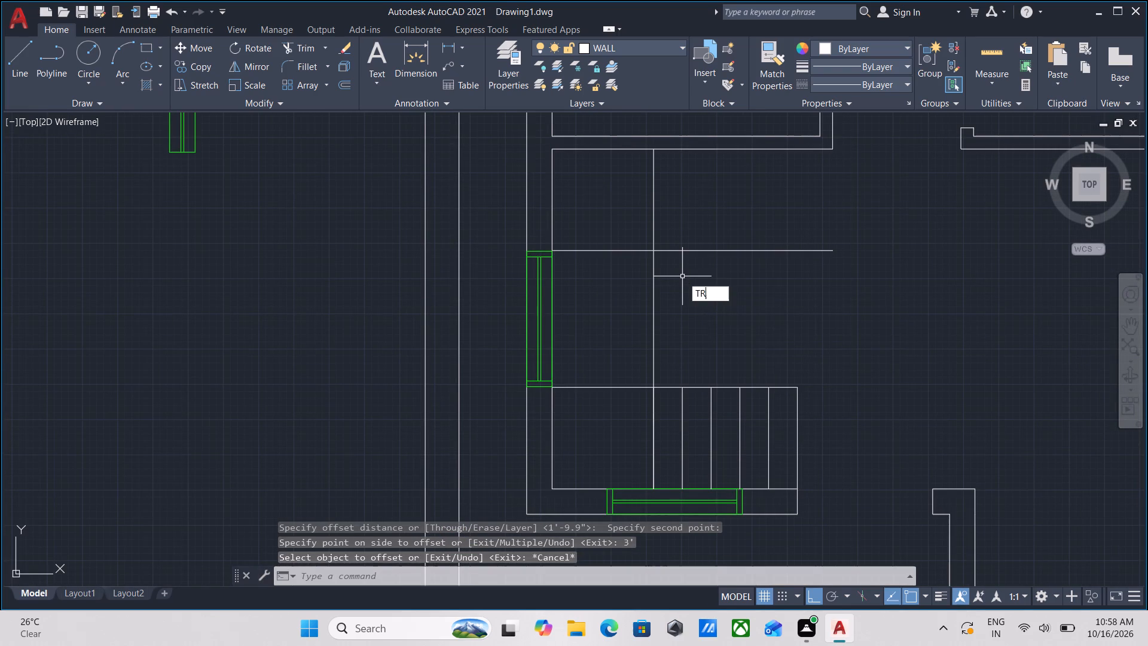
{"action": "key", "text": "Return"}
{"action": "left_click", "coordinate": [682, 276]}
{"action": "left_click", "coordinate": [700, 232]}
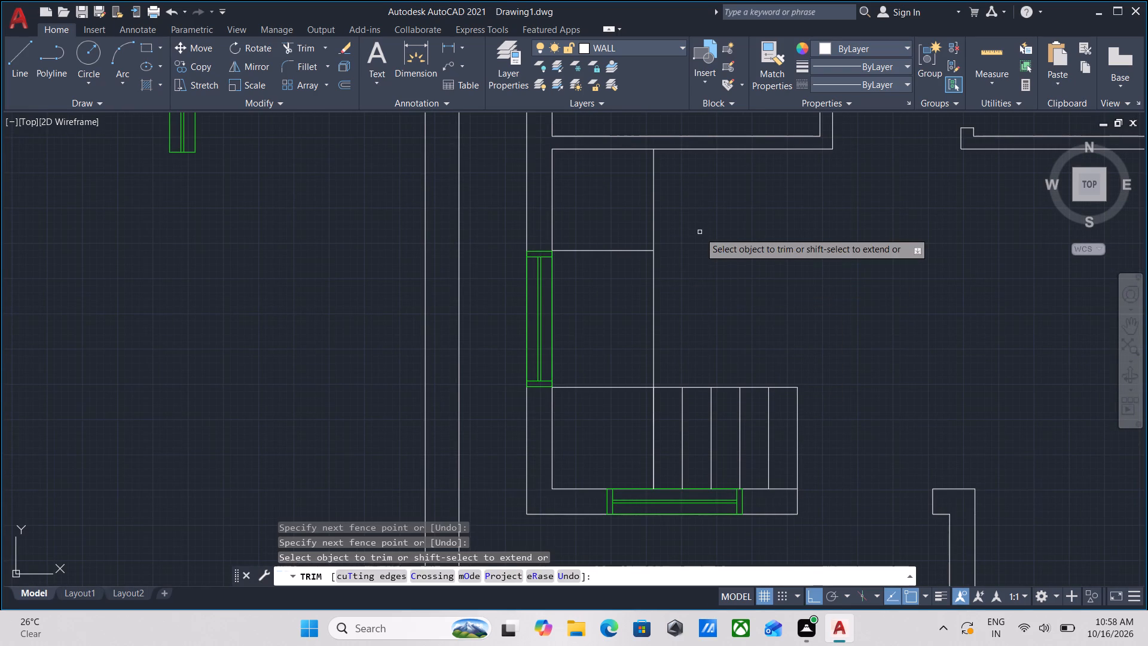
{"action": "middle_click_drag", "start_coordinate": [689, 260], "coordinate": [717, 325]}
{"action": "key", "text": "Escape"}
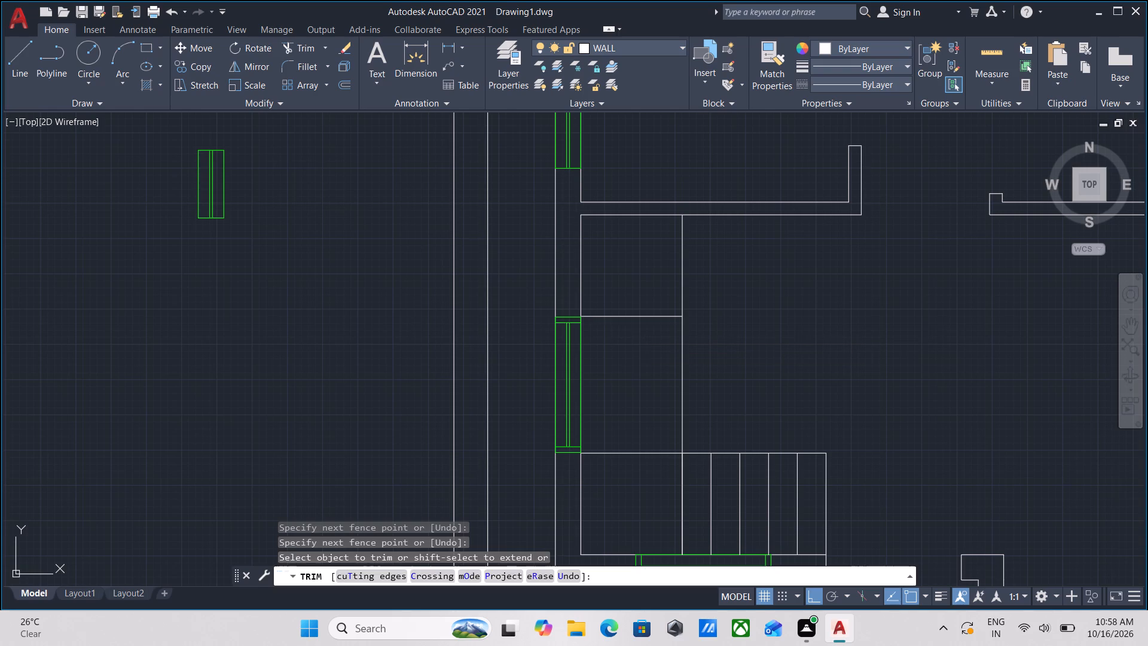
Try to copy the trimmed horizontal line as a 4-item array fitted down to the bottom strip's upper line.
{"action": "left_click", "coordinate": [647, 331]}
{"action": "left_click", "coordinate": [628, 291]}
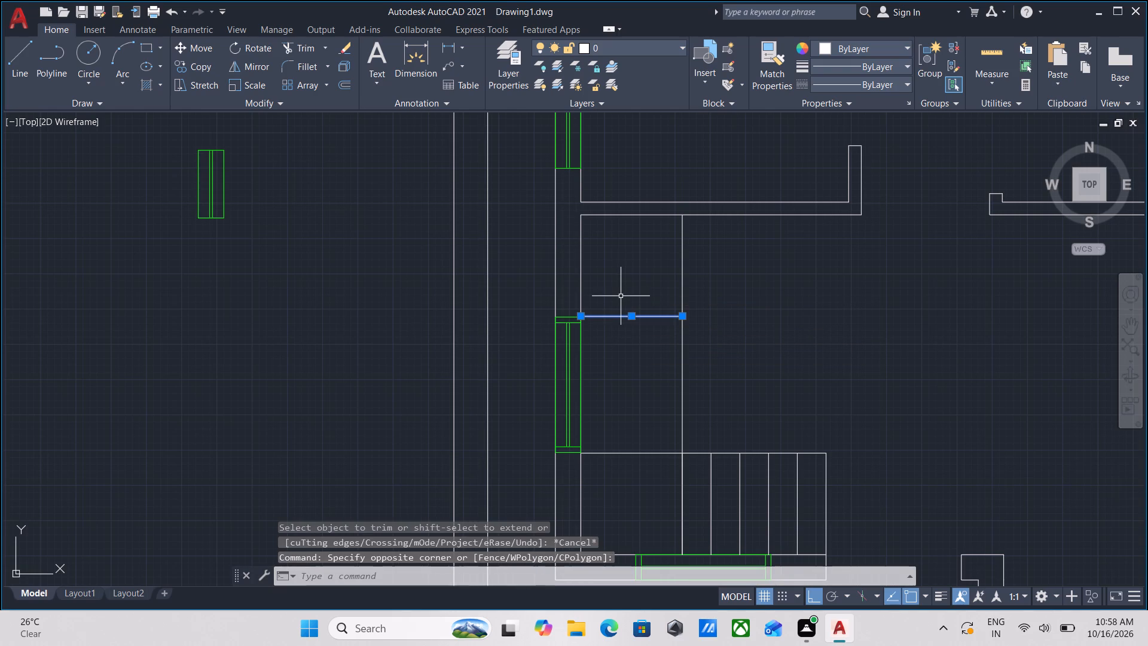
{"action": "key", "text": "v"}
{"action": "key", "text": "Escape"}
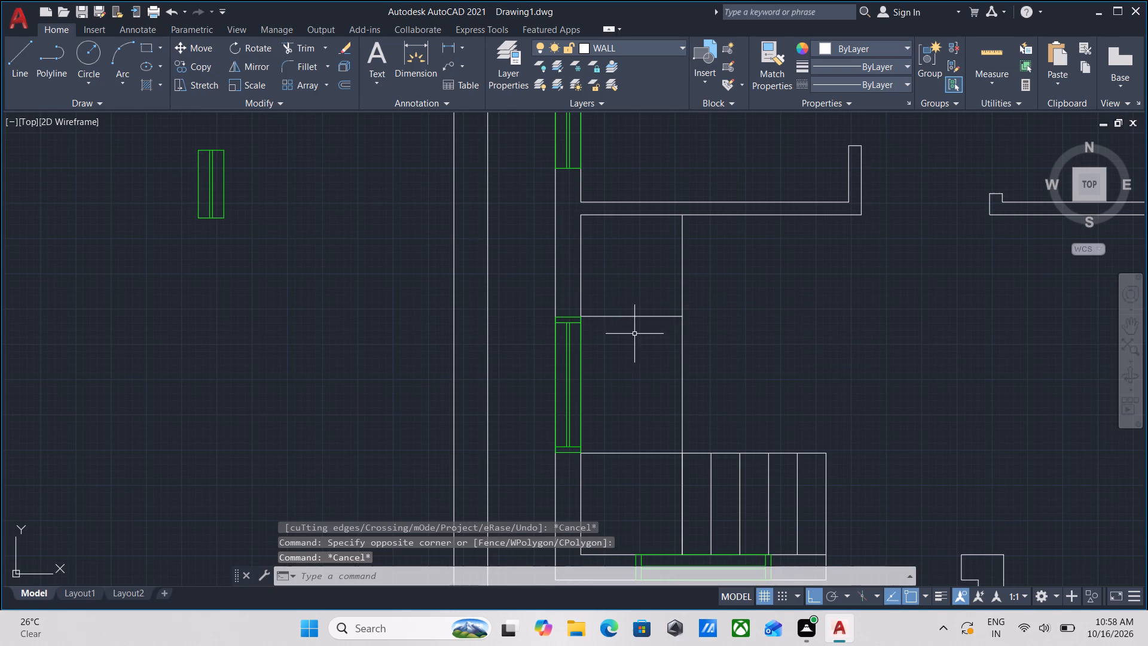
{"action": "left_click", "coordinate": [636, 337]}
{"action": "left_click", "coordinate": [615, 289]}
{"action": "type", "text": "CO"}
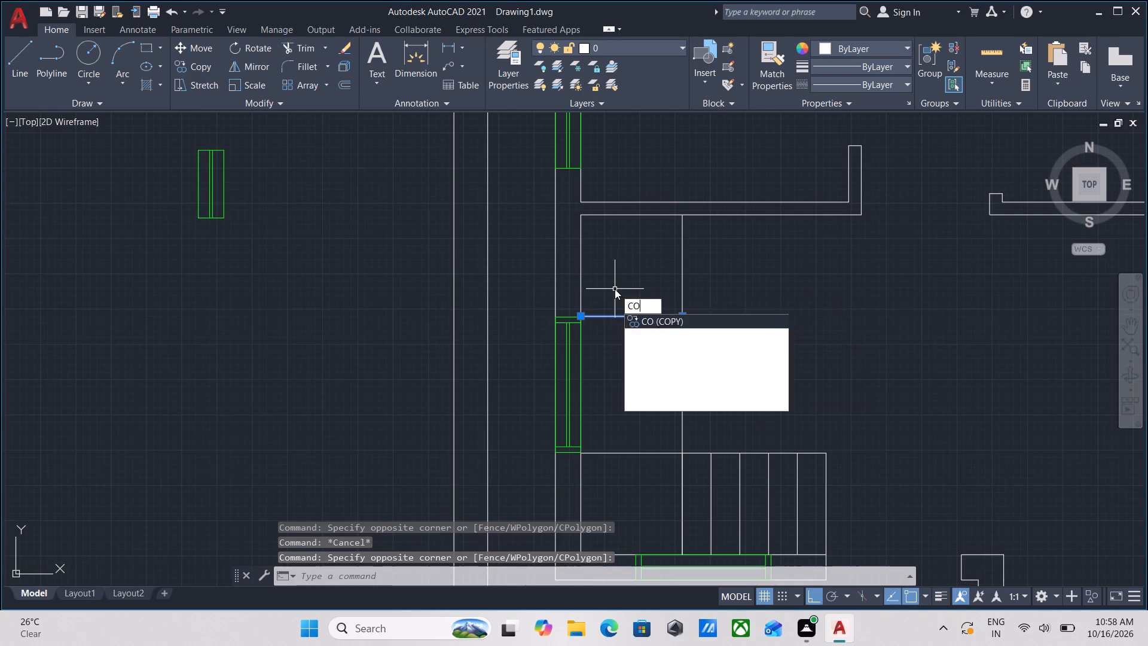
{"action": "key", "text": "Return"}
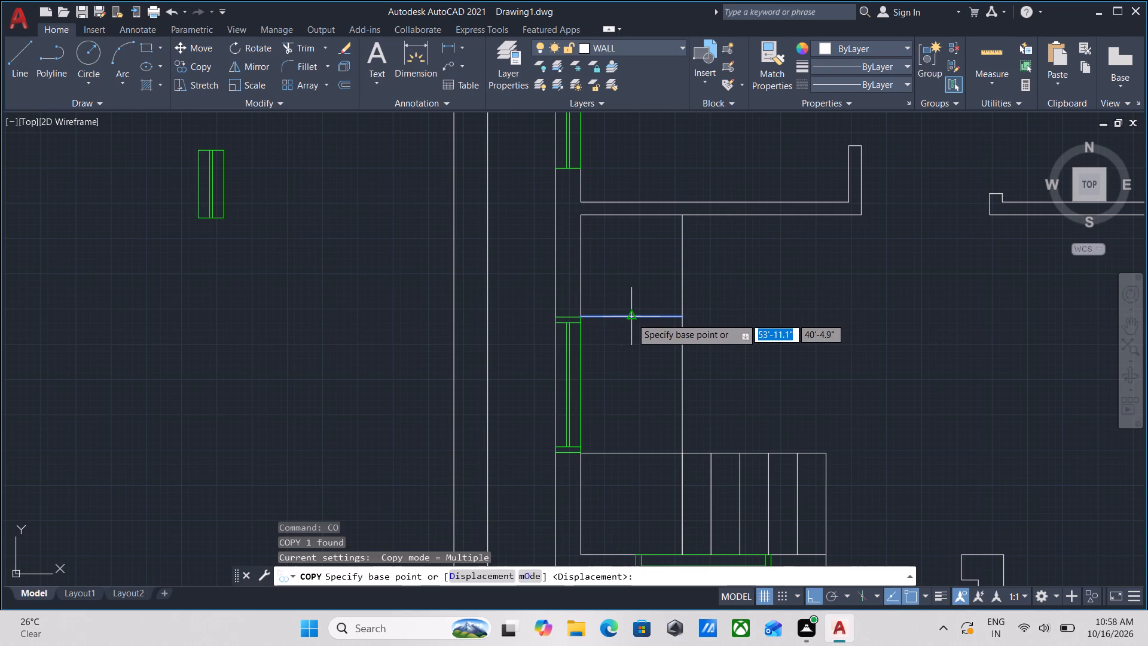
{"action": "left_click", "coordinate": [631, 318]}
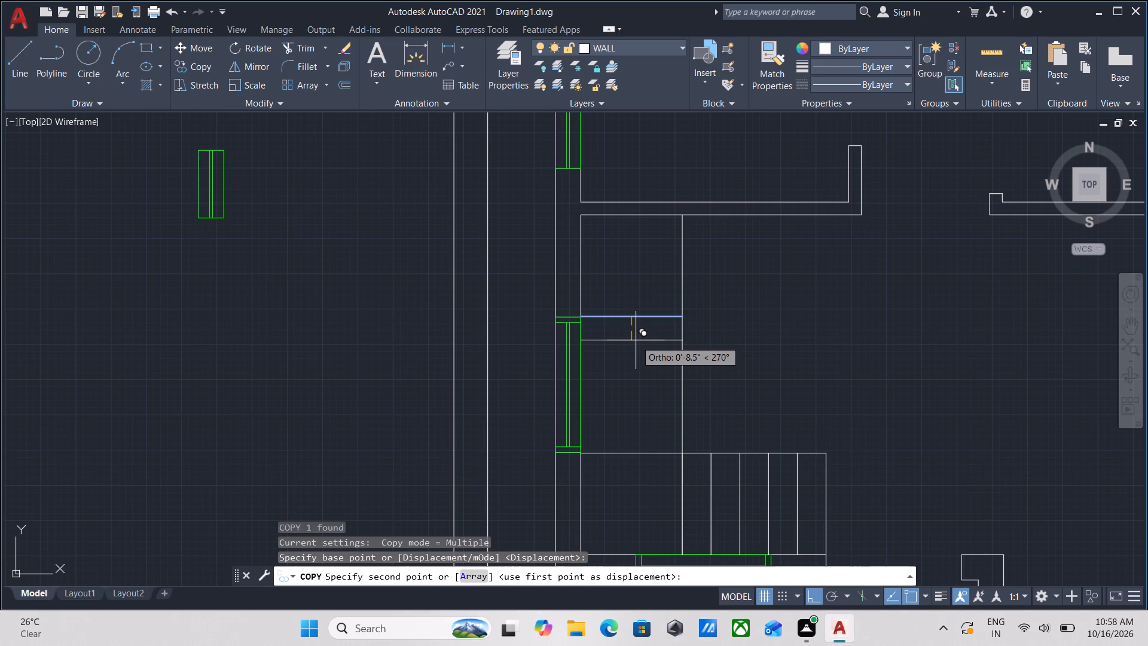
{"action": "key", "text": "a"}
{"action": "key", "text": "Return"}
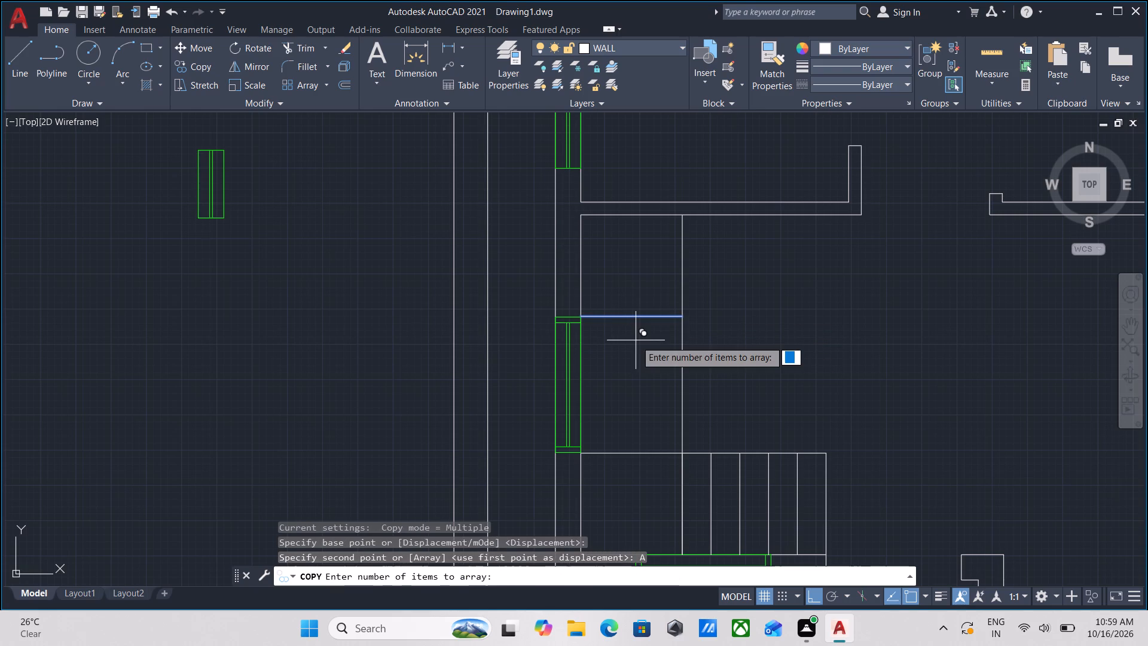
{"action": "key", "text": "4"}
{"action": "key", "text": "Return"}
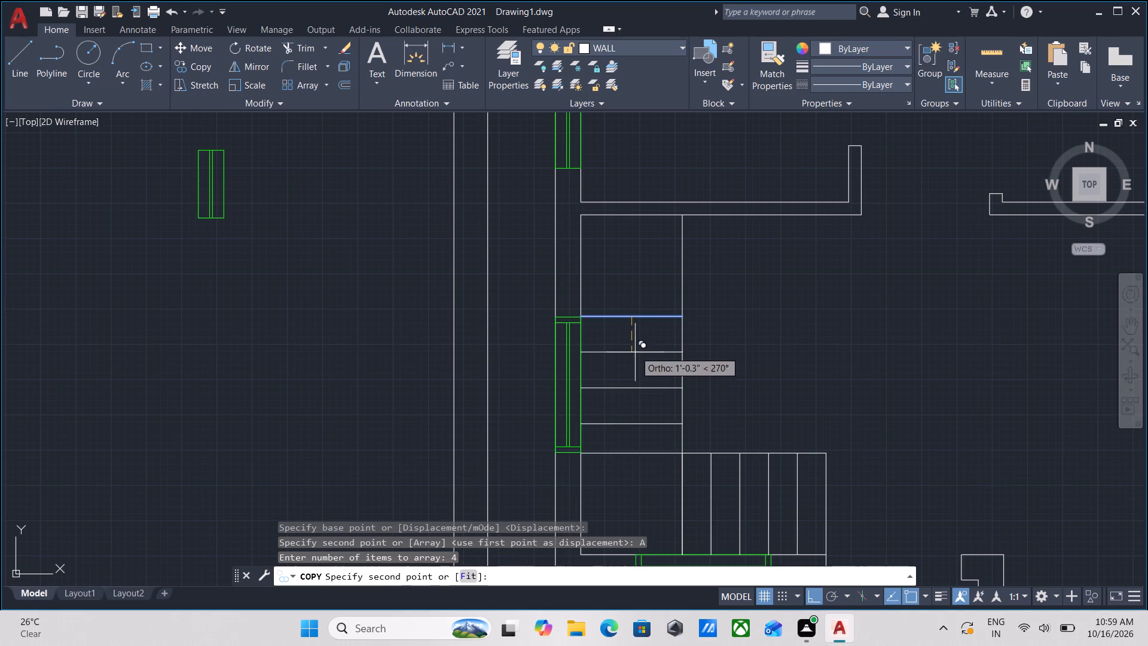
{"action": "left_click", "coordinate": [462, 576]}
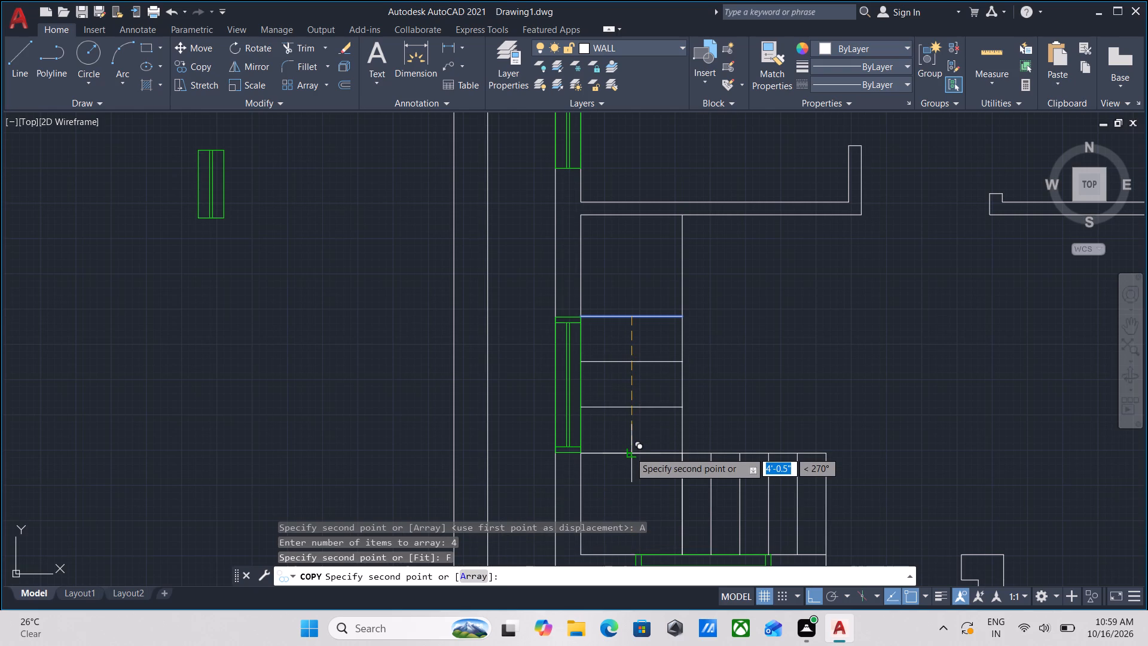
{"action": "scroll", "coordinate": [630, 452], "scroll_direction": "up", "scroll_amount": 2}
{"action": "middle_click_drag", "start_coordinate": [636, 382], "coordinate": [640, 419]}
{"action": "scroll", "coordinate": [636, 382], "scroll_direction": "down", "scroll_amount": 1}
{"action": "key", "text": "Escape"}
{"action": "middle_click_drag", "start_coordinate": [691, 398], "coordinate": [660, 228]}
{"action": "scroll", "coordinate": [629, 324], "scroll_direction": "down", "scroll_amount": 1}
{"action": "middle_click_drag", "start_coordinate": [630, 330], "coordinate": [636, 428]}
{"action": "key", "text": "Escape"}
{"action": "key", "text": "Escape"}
Group the five vertical stair tread lines in the bottom 3' strip.
{"action": "middle_click_drag", "start_coordinate": [793, 452], "coordinate": [793, 434]}
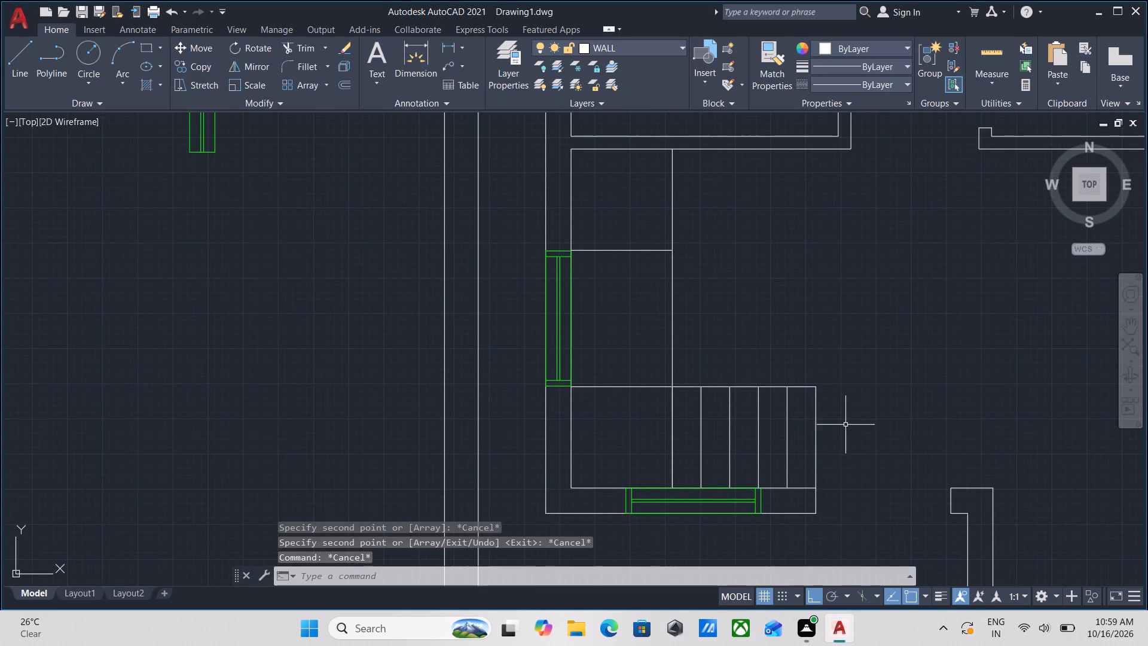
{"action": "left_click", "coordinate": [846, 425]}
{"action": "left_click", "coordinate": [689, 430]}
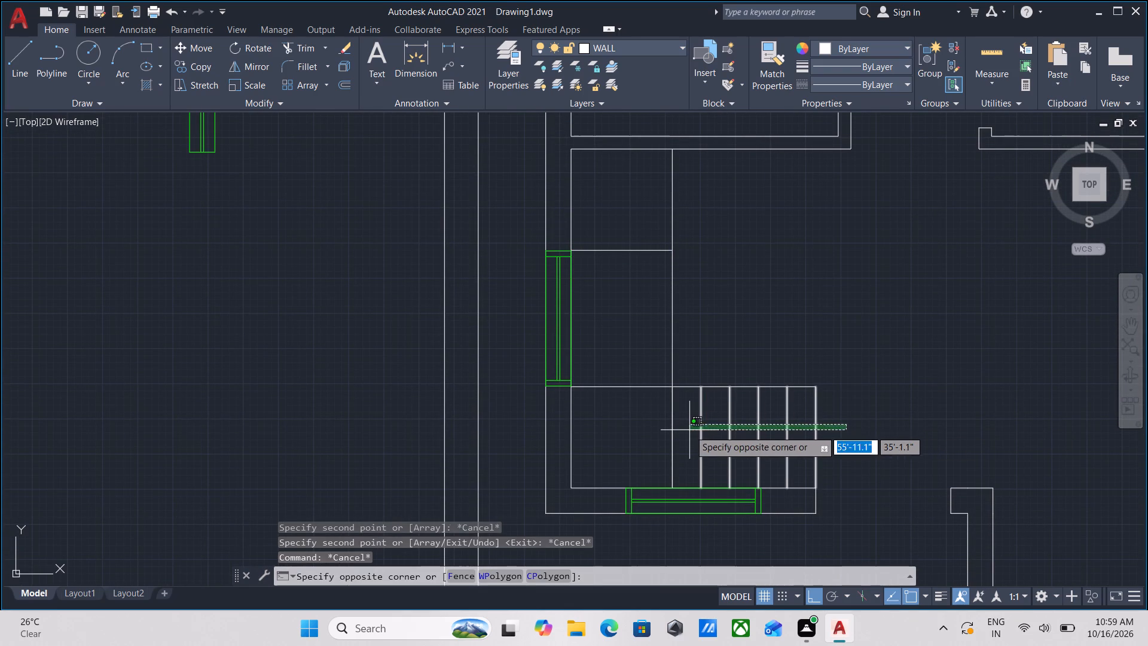
{"action": "scroll", "coordinate": [692, 428], "scroll_direction": "down", "scroll_amount": 1}
{"action": "middle_click_drag", "start_coordinate": [692, 428], "coordinate": [720, 426]}
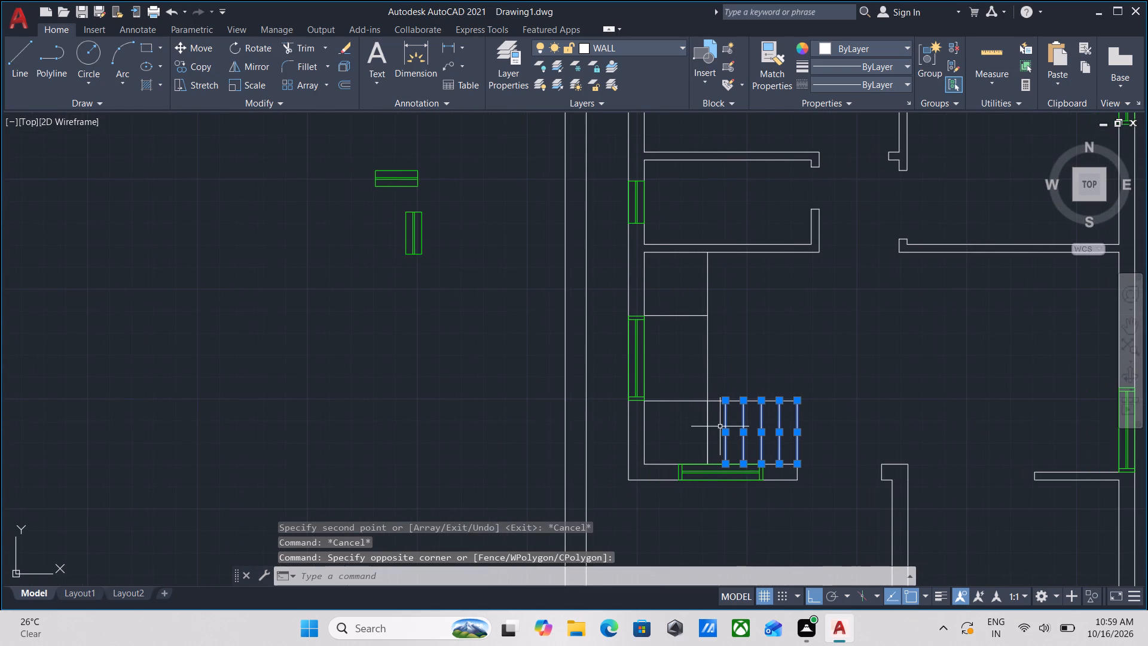
{"action": "key", "text": "g"}
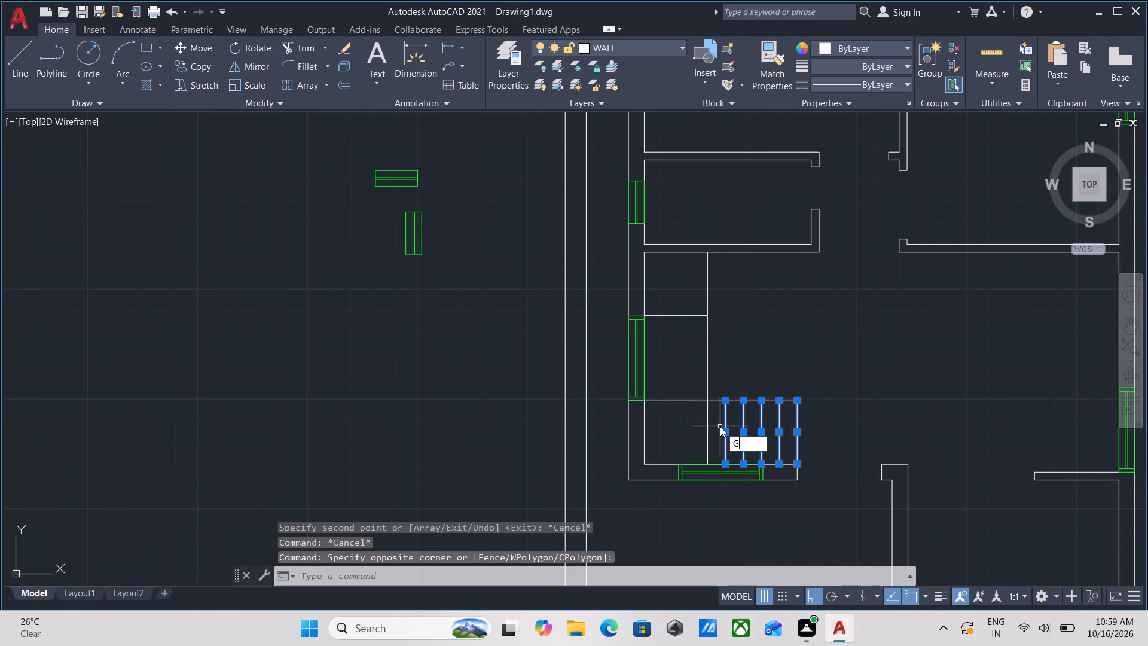
{"action": "key", "text": "Return"}
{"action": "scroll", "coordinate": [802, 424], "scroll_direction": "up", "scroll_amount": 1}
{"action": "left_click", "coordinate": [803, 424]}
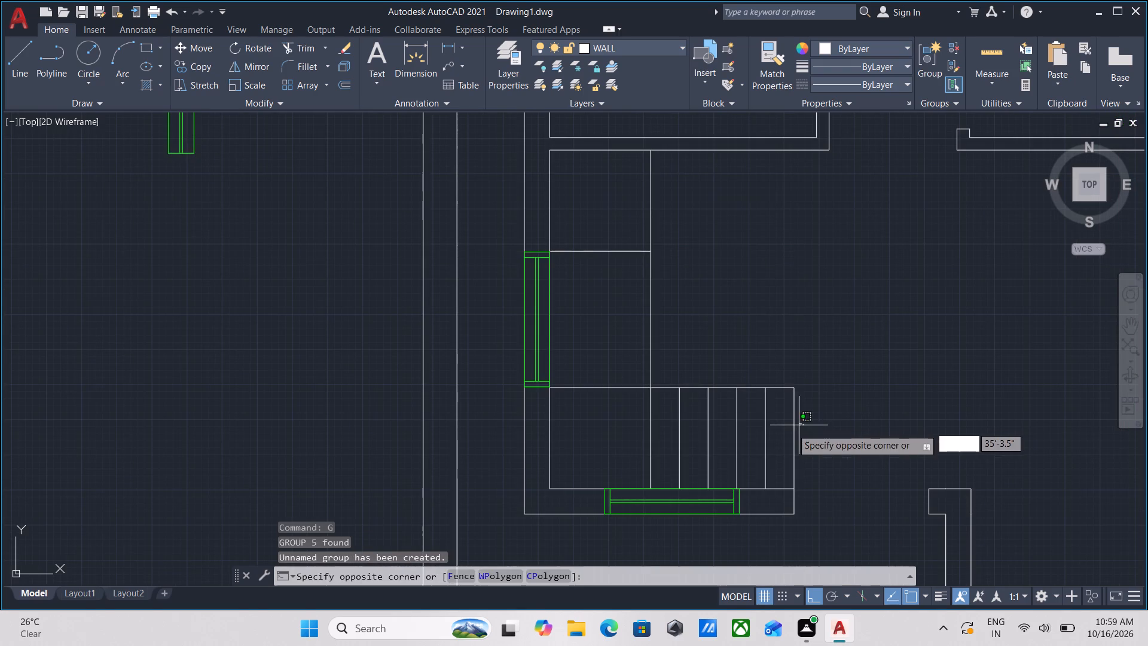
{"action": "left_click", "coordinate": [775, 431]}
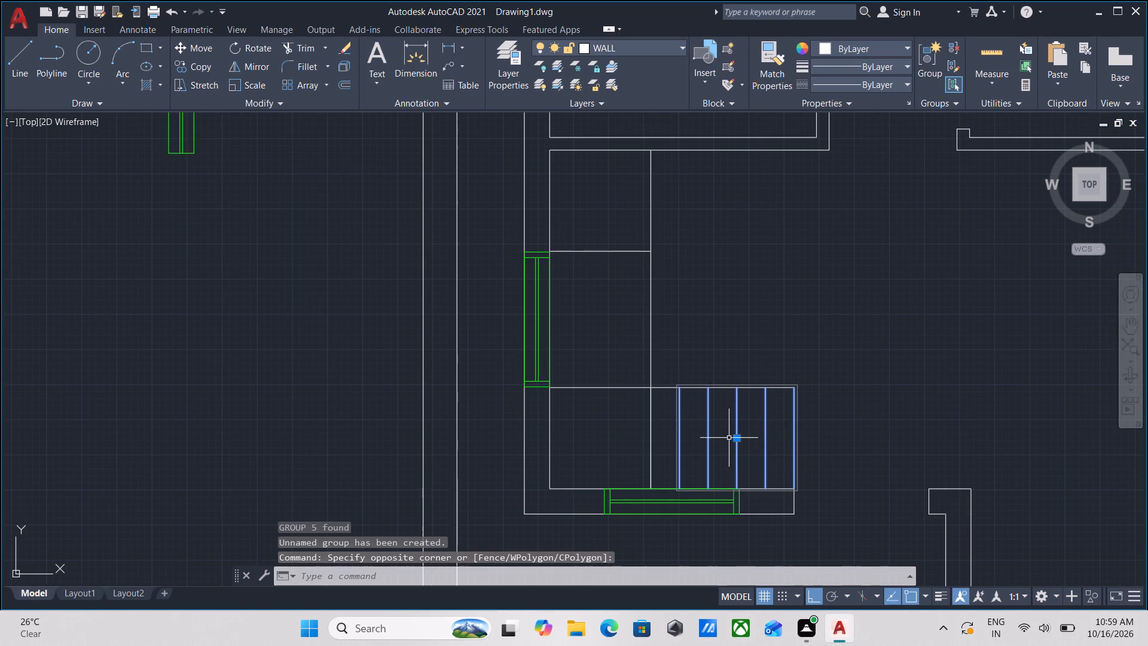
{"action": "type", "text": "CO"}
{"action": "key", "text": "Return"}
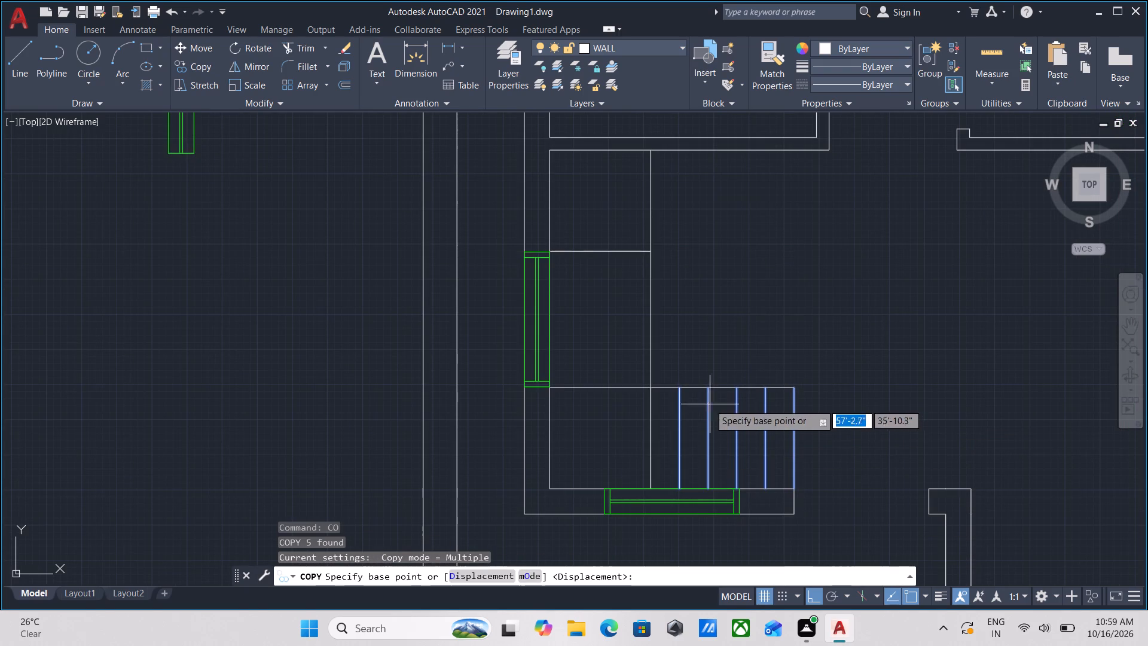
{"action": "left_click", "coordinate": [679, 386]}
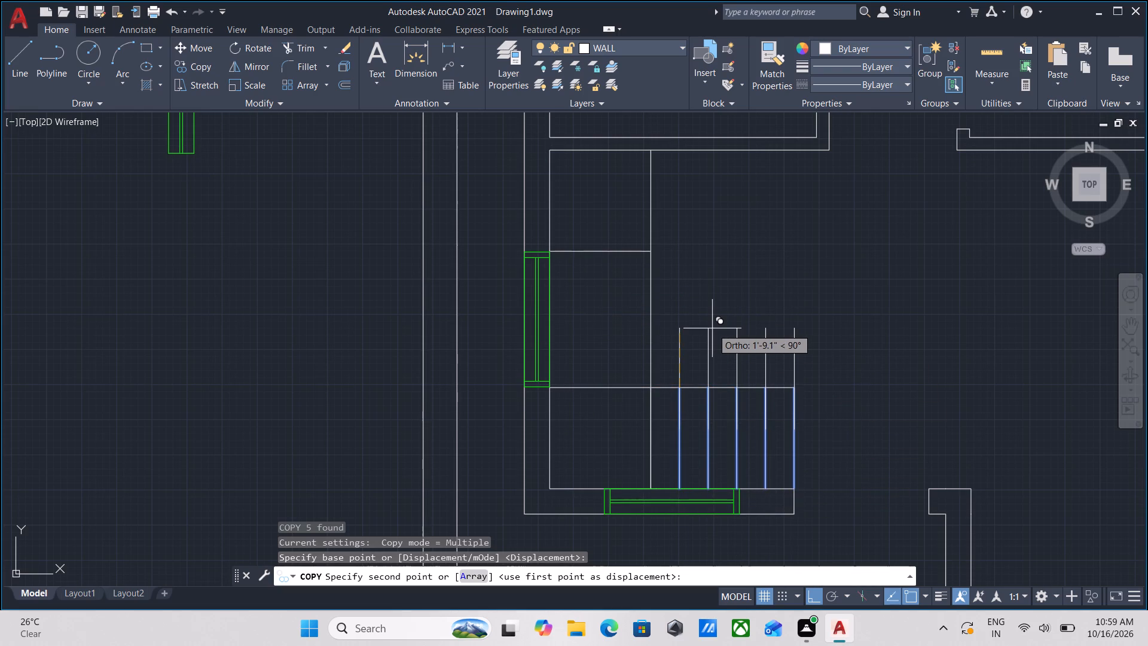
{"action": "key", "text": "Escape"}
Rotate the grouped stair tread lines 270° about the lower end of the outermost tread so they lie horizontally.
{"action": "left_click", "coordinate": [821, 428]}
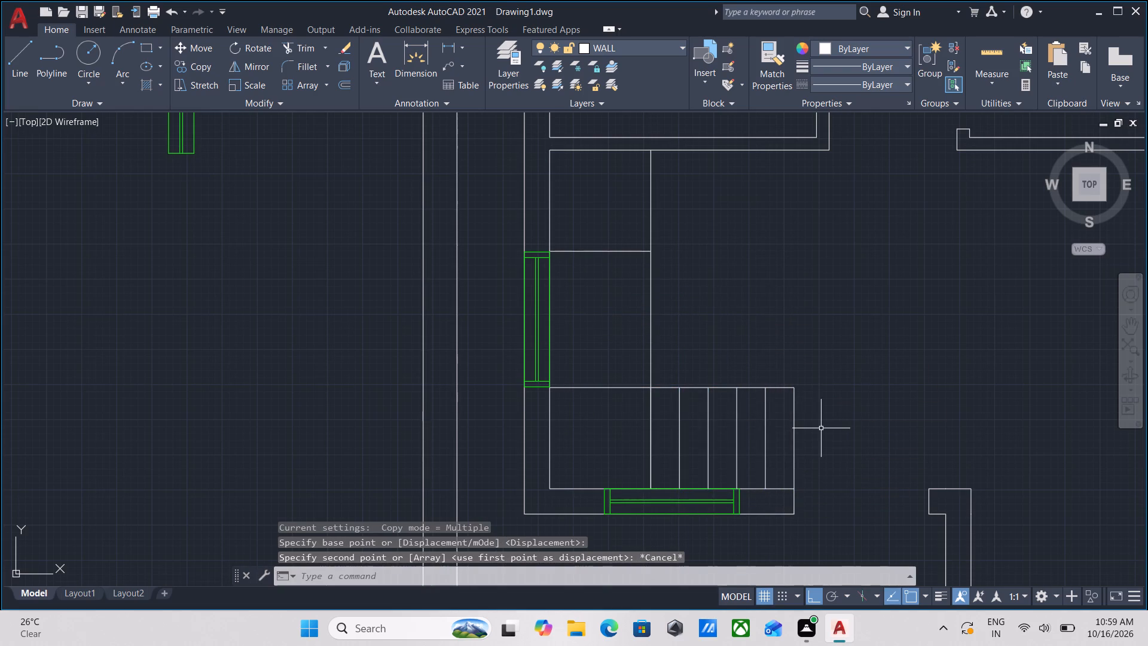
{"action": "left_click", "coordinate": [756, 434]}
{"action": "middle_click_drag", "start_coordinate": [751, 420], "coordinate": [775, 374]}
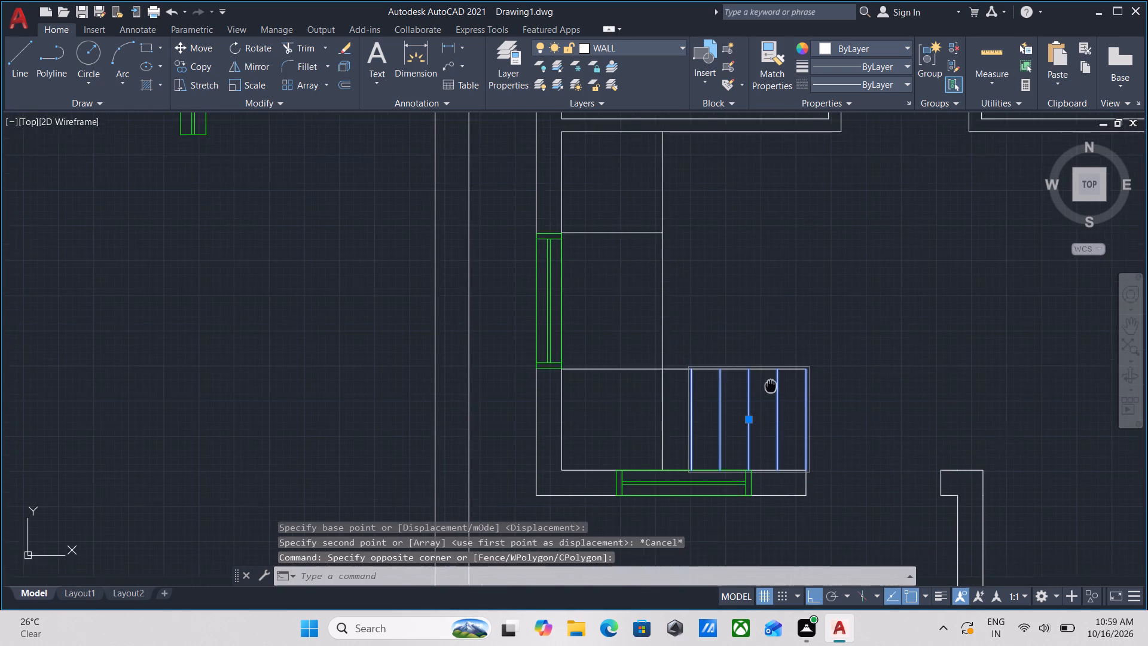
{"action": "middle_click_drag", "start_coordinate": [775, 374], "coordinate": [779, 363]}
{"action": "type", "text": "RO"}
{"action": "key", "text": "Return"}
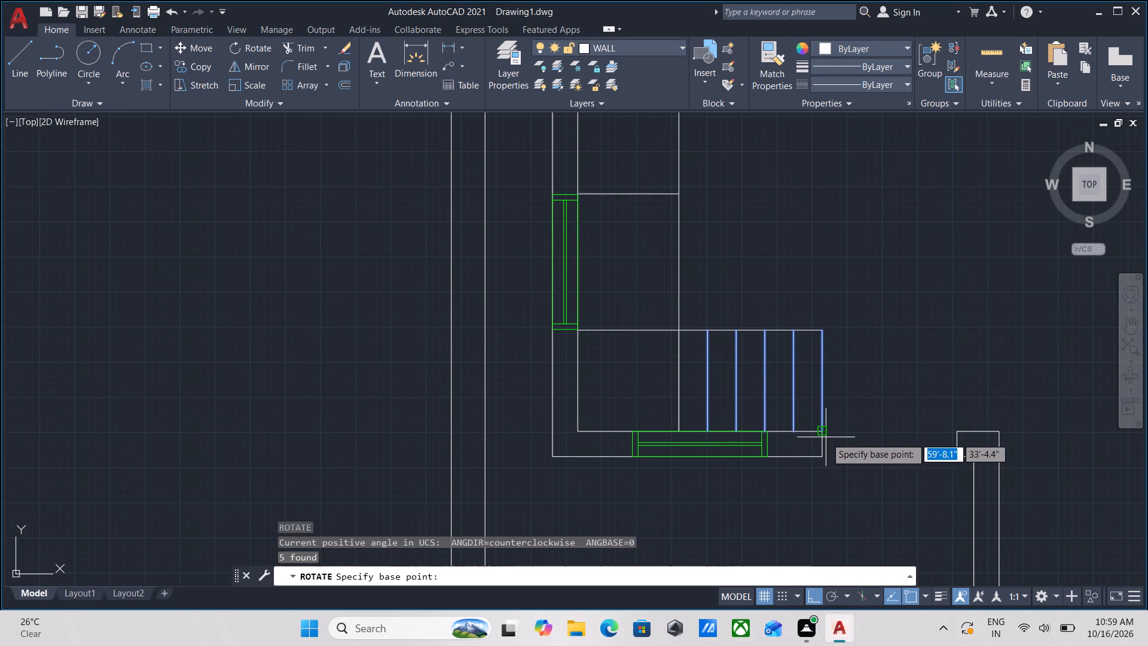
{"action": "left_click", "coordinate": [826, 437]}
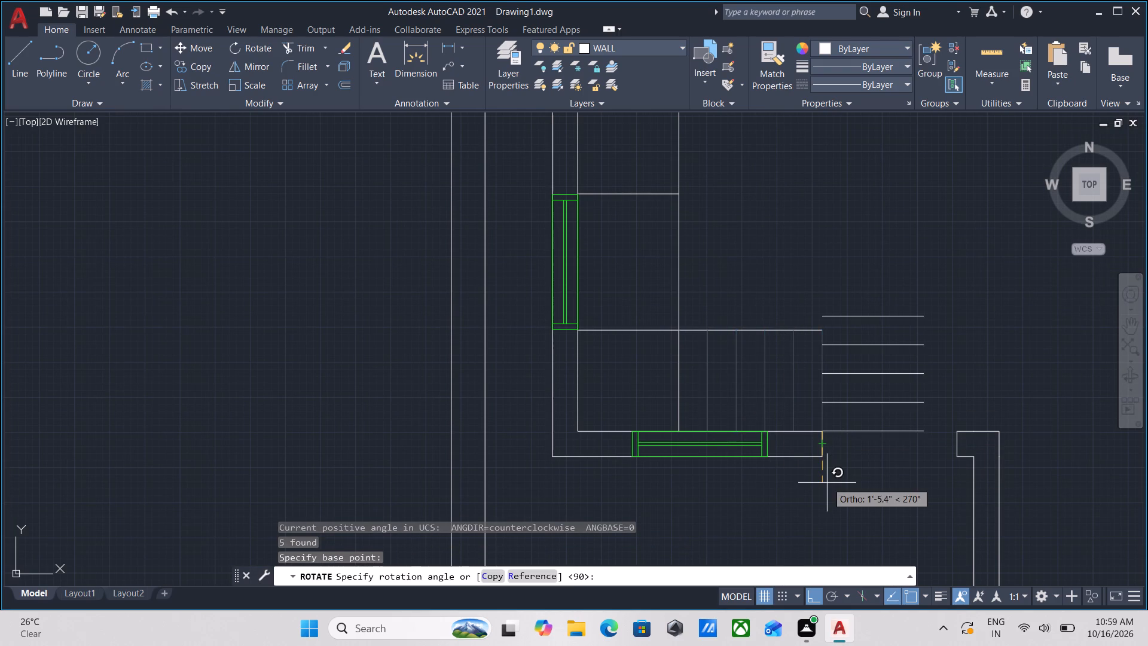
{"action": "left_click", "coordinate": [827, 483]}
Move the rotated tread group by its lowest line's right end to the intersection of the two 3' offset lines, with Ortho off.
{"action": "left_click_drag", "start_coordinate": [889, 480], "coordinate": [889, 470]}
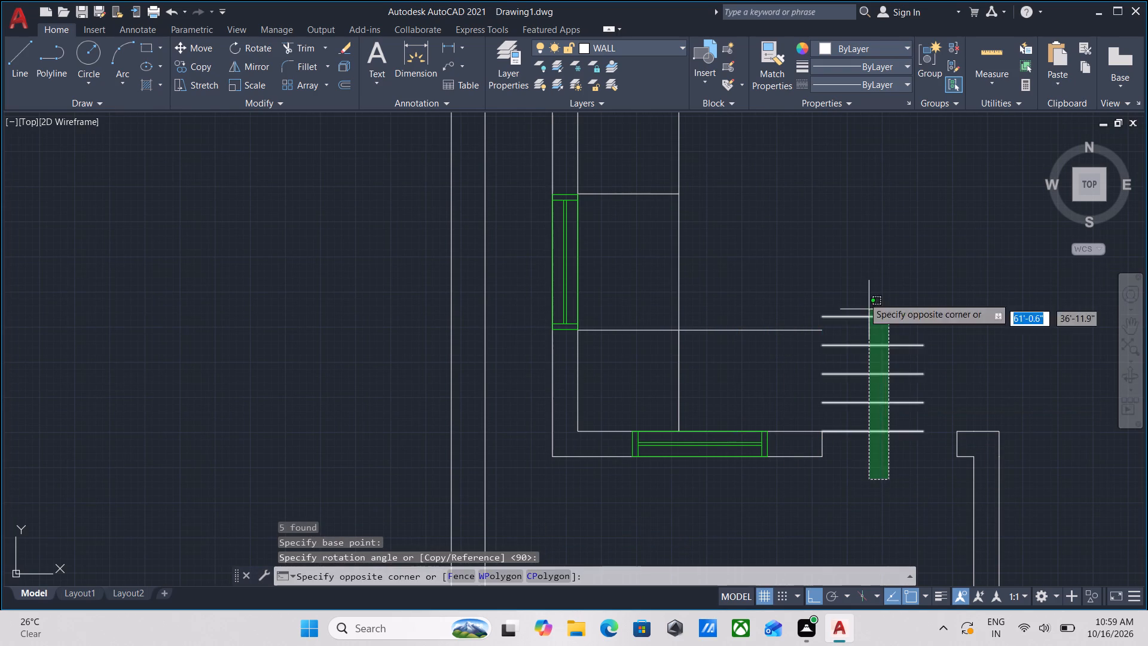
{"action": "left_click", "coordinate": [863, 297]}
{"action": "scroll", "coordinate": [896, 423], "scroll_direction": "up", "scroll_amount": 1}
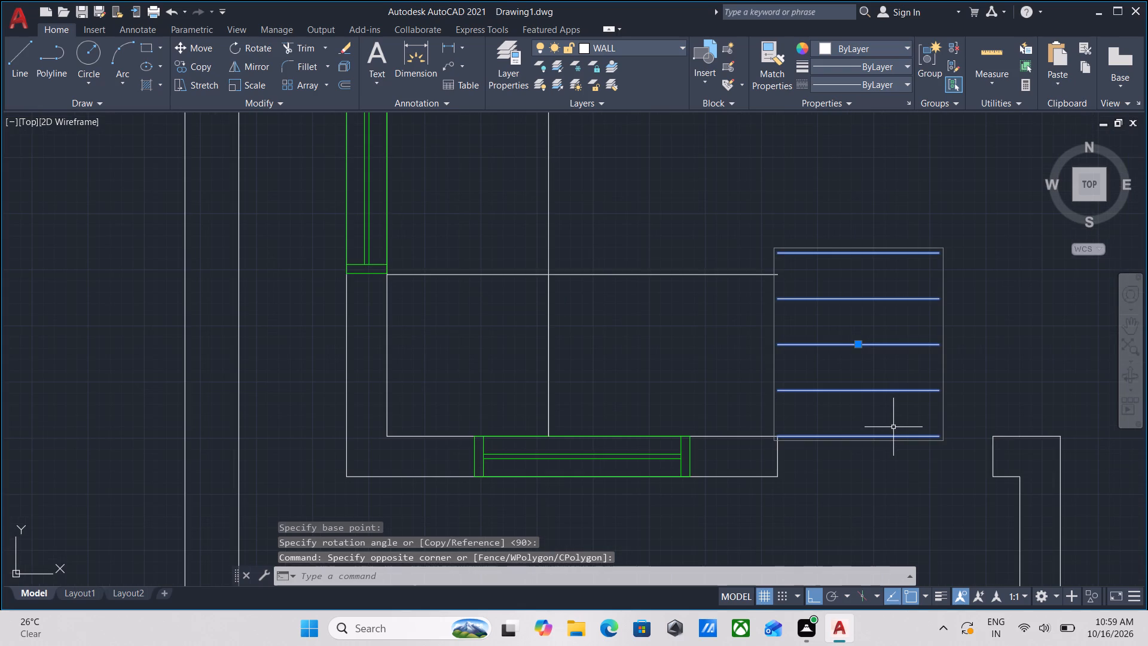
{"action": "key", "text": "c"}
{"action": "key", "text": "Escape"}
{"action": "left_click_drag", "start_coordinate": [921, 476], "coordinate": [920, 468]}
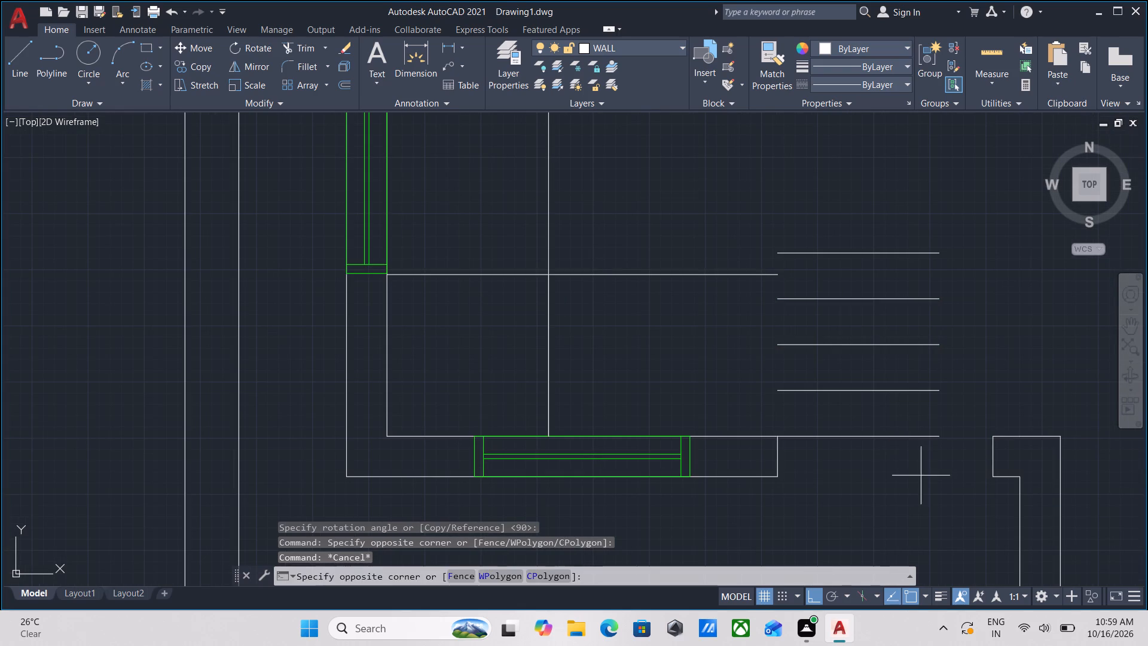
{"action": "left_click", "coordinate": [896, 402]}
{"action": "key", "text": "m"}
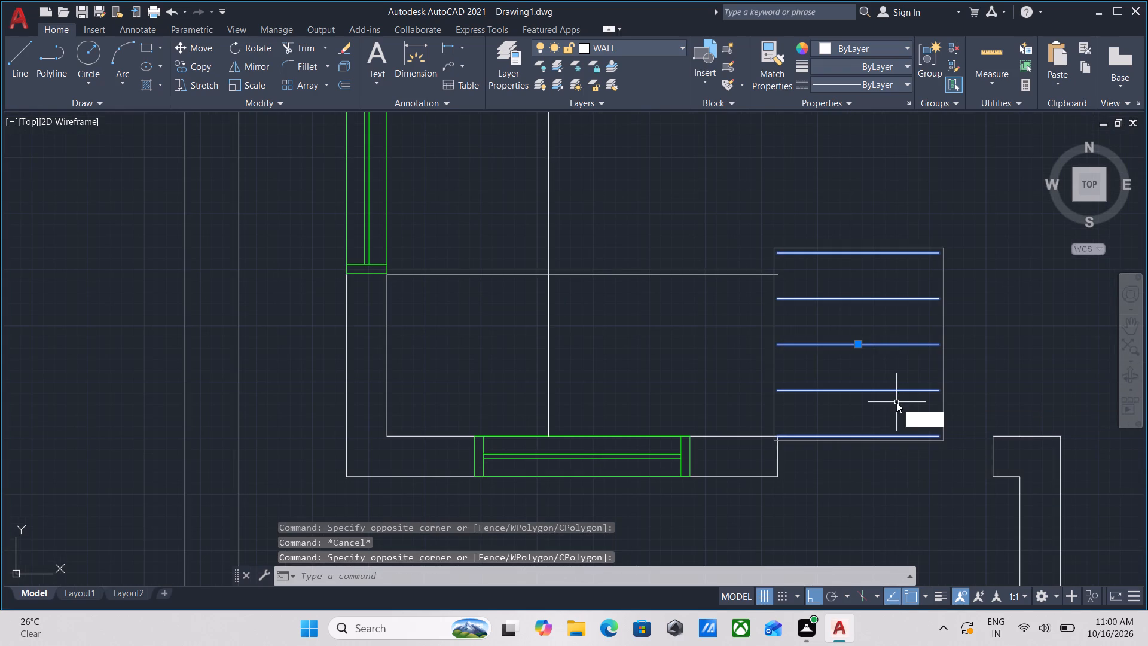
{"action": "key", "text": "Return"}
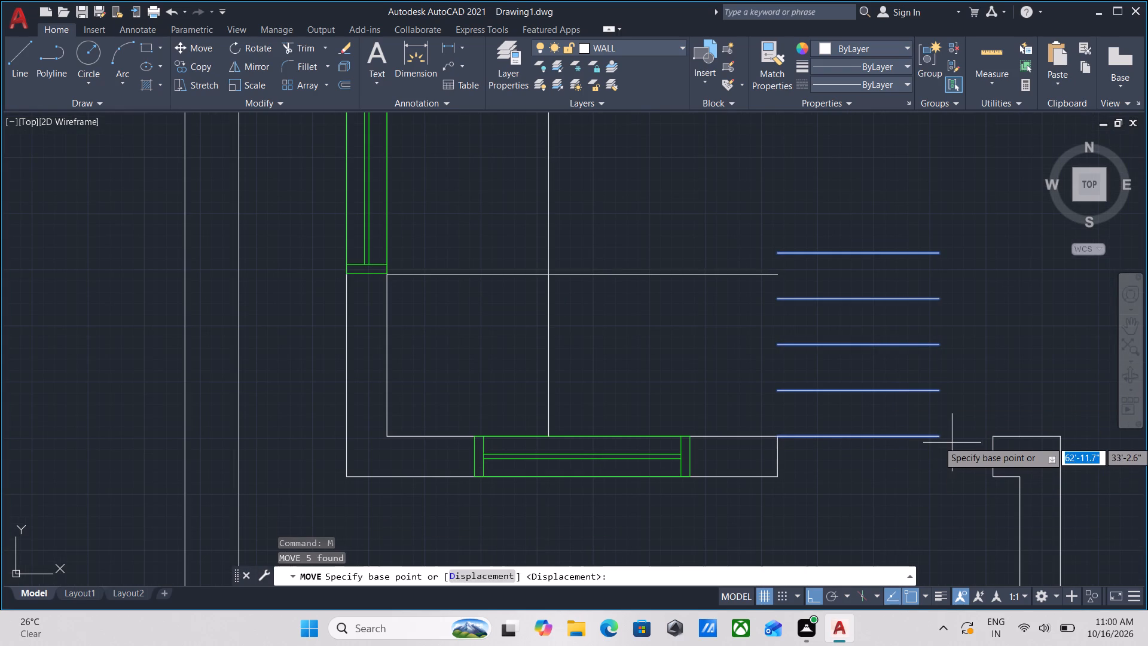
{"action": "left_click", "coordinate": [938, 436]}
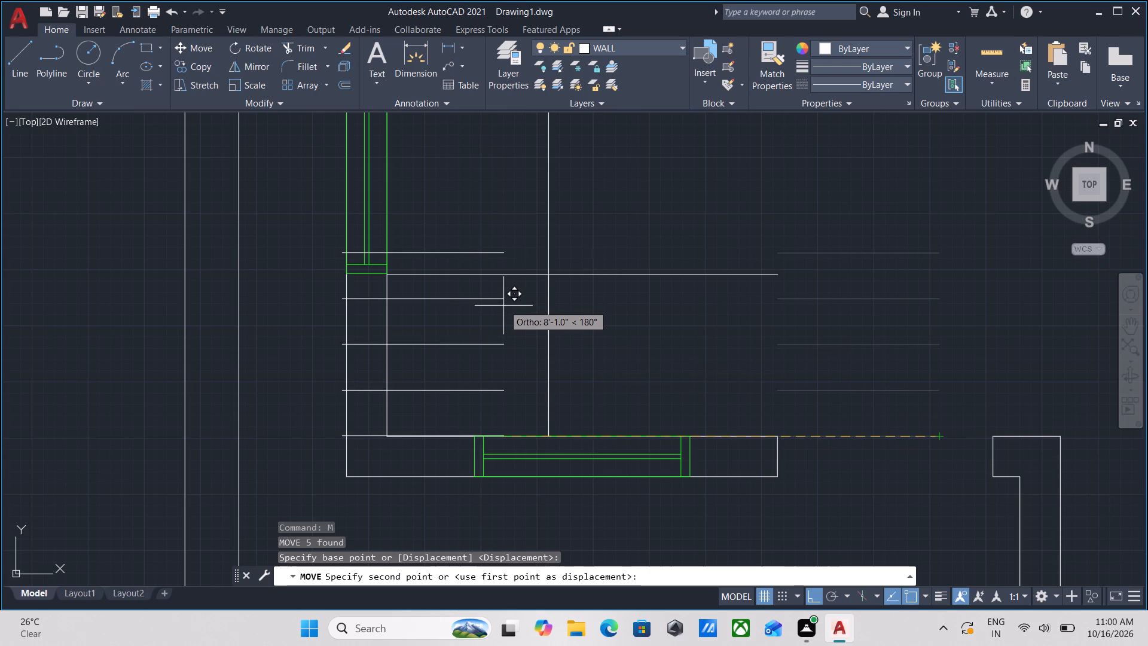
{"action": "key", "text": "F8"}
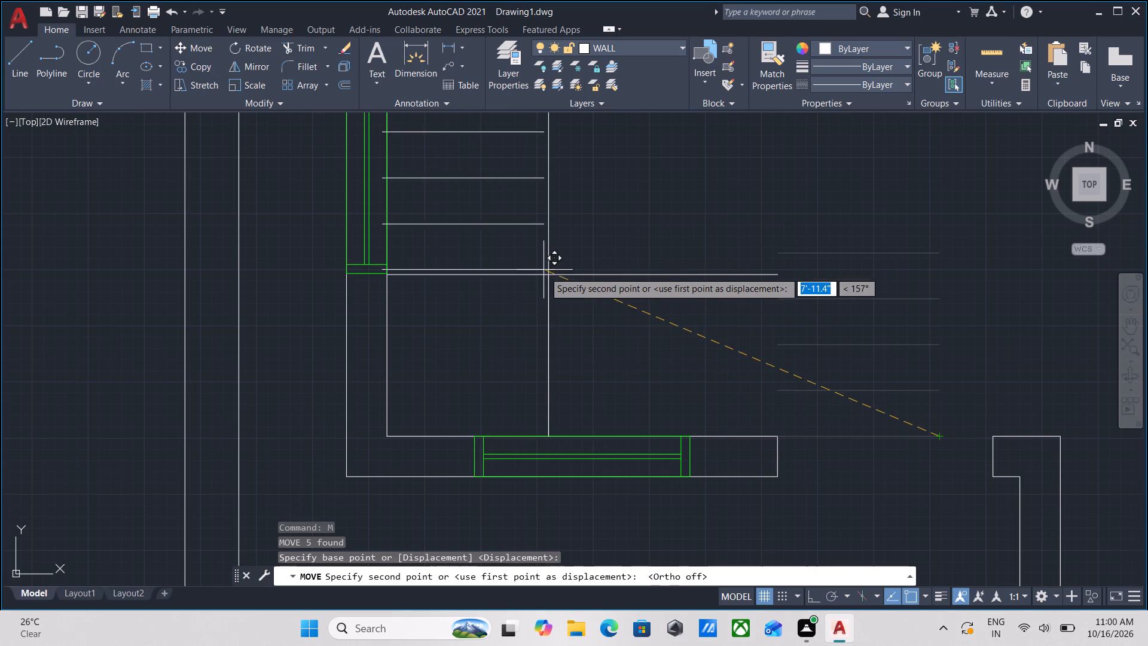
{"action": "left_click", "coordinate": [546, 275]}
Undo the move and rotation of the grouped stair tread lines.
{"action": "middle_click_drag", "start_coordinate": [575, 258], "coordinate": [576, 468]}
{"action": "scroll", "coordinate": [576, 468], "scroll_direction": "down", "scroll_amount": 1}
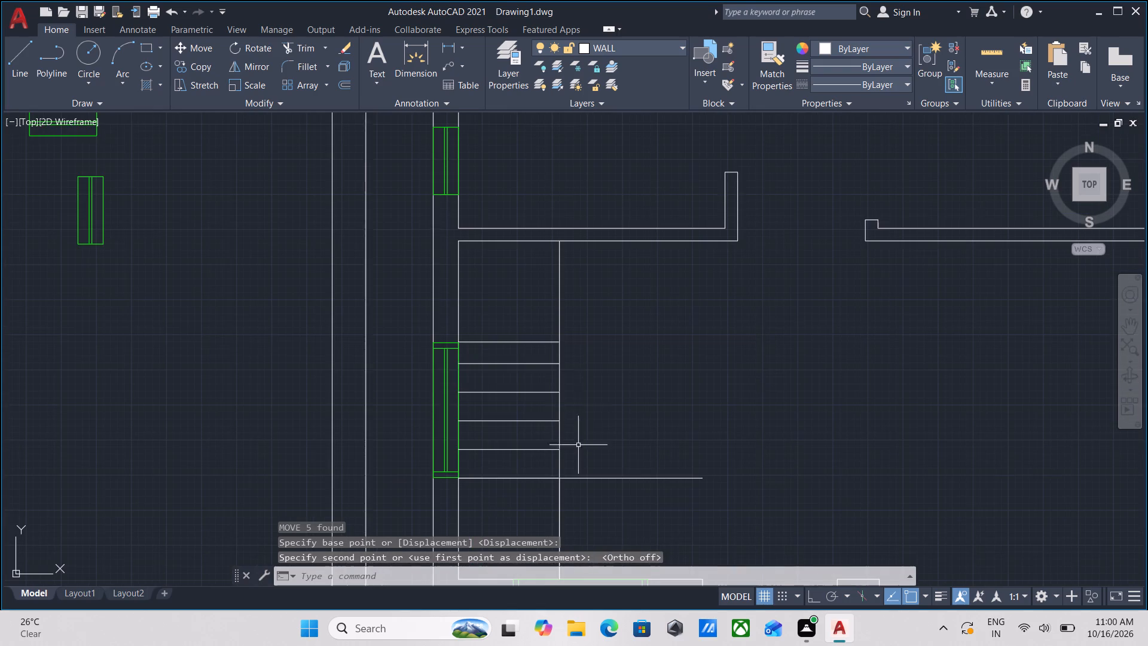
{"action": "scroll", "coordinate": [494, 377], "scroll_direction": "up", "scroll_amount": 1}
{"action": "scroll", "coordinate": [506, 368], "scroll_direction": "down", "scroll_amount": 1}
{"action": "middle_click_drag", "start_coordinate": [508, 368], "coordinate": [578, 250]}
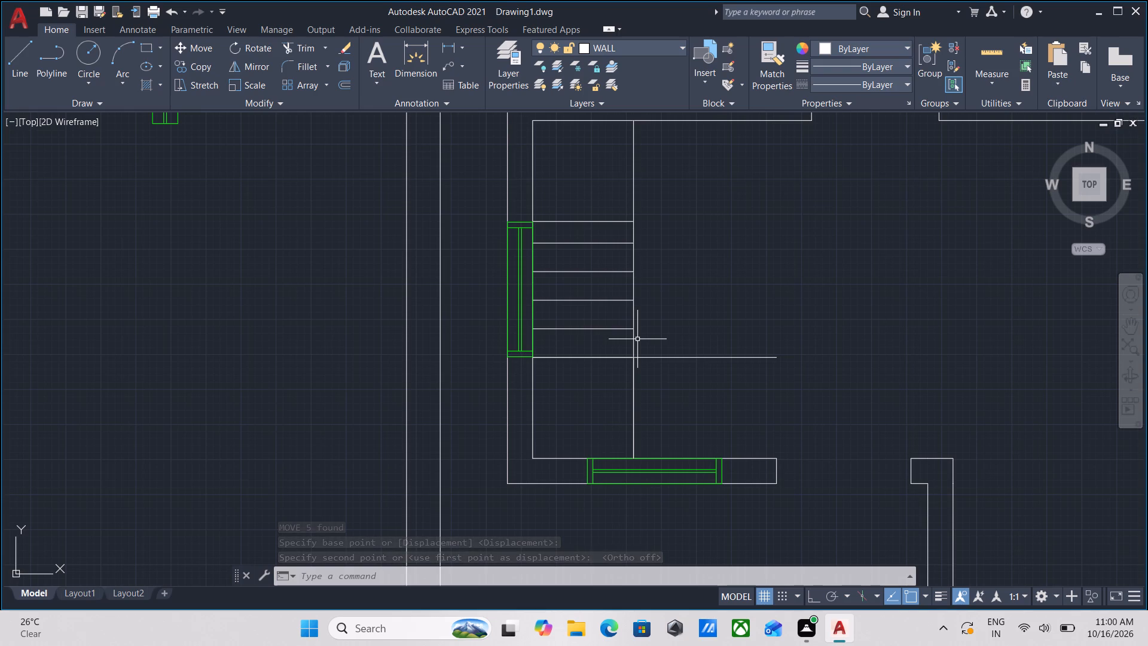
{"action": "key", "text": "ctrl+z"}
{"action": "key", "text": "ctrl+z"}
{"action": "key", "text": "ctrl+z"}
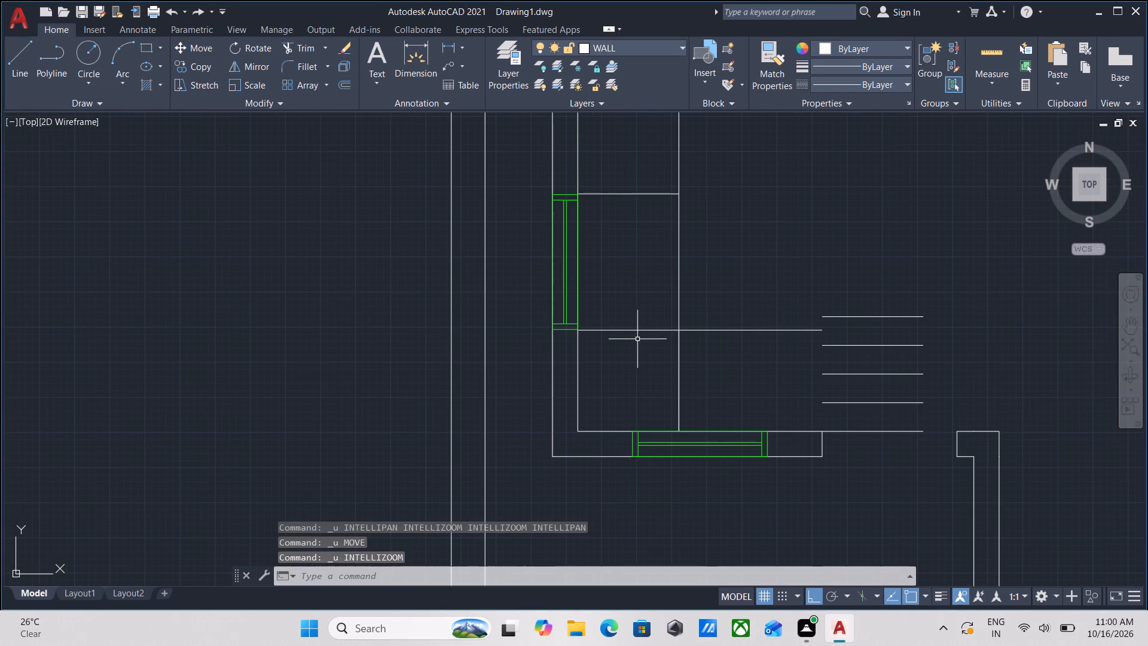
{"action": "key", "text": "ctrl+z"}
Rotate a copy of the five grouped vertical stair treads 270° about the lower end of the outermost tread, keeping the originals.
{"action": "left_click", "coordinate": [861, 367]}
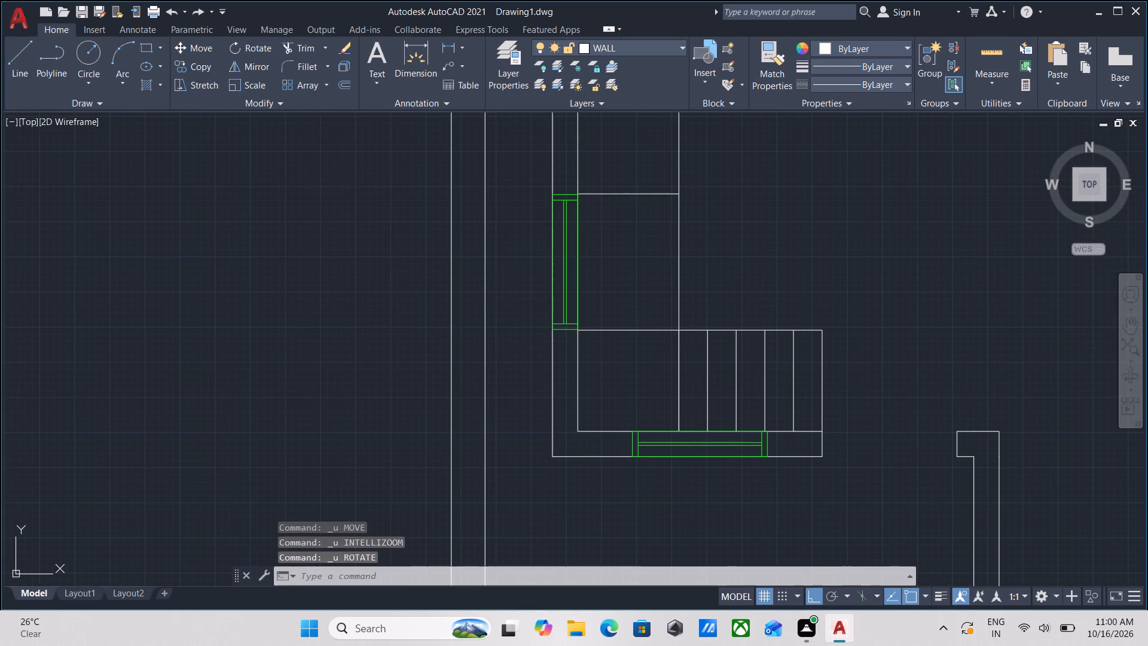
{"action": "left_click", "coordinate": [776, 365]}
{"action": "scroll", "coordinate": [764, 376], "scroll_direction": "up", "scroll_amount": 1}
{"action": "middle_click_drag", "start_coordinate": [764, 376], "coordinate": [749, 316]}
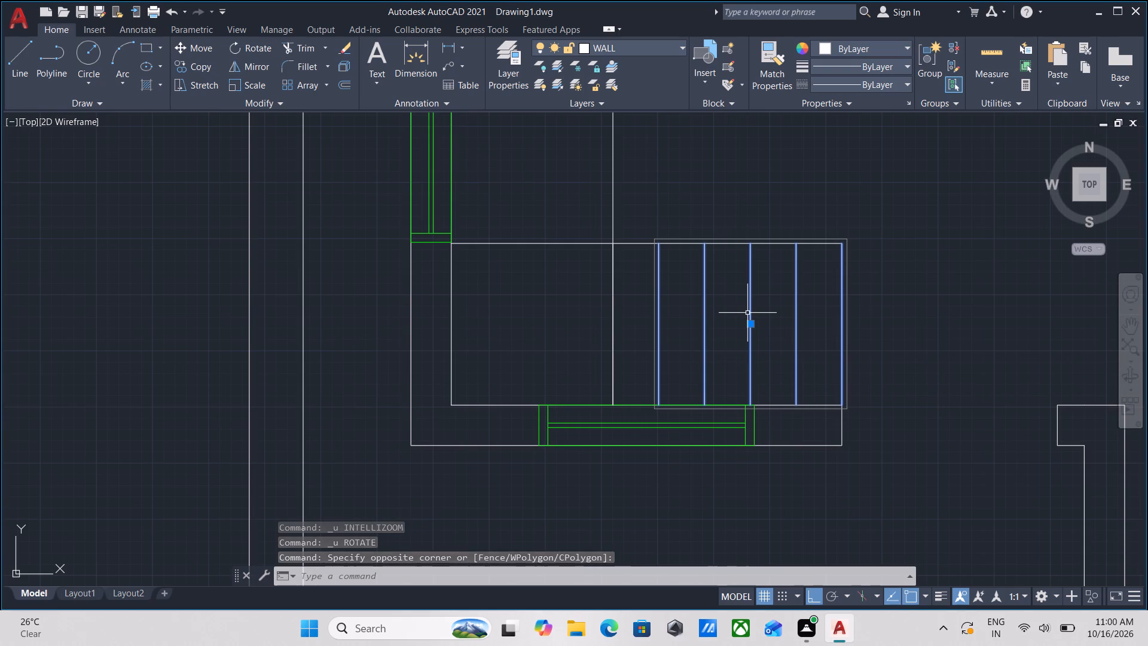
{"action": "type", "text": "RO"}
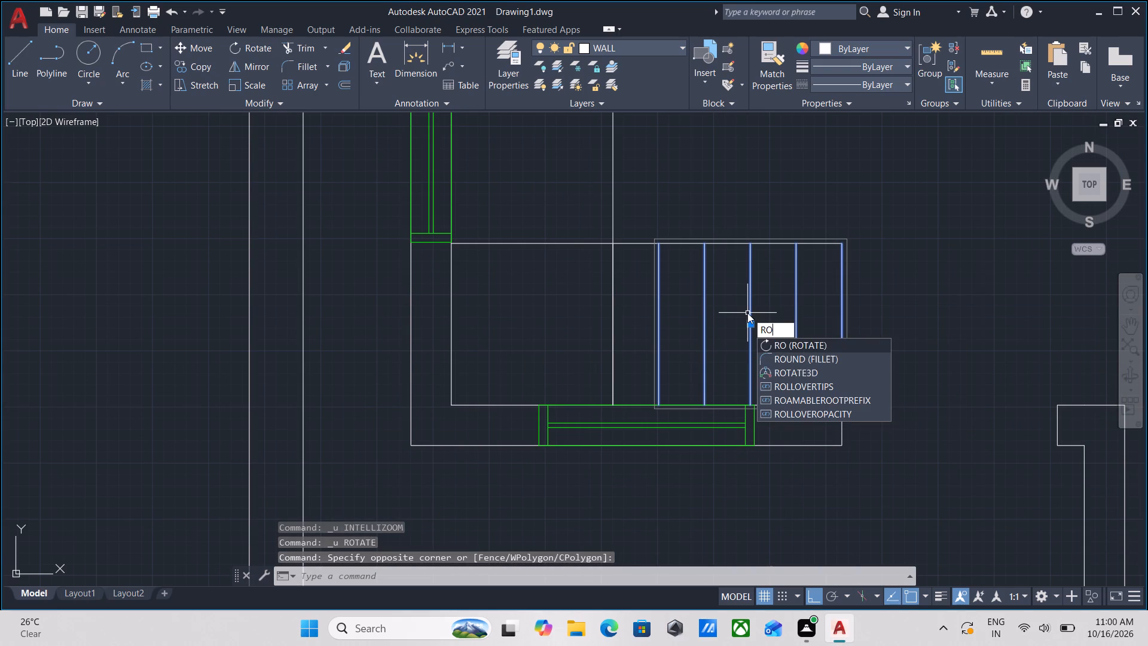
{"action": "key", "text": "Return"}
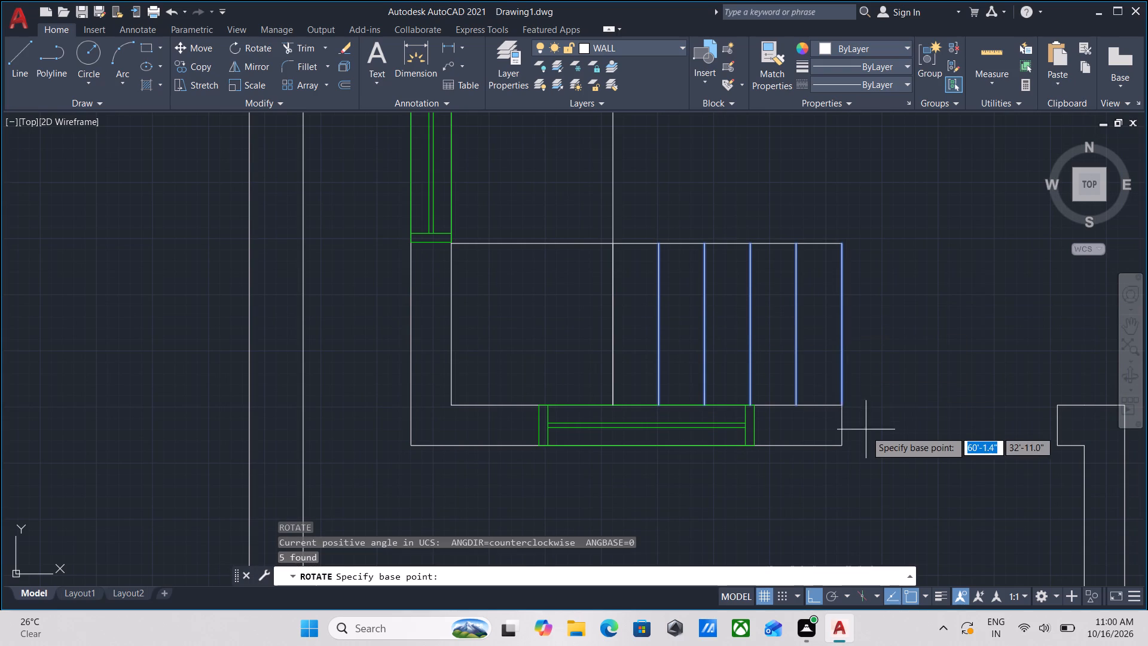
{"action": "left_click", "coordinate": [848, 403]}
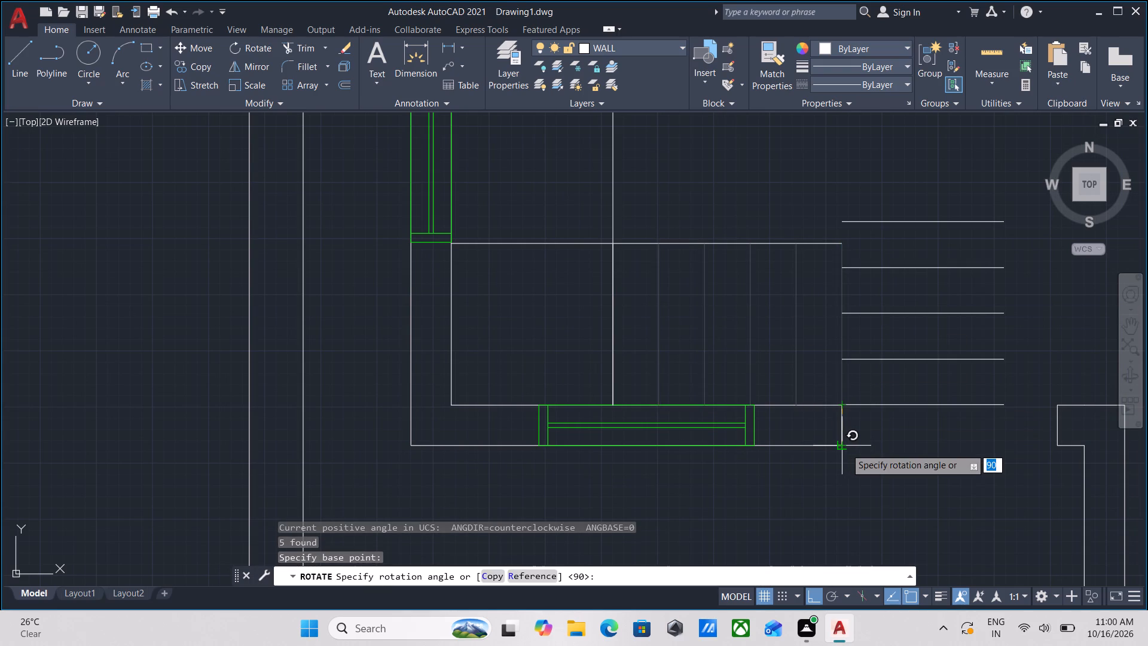
{"action": "type", "text": "CO"}
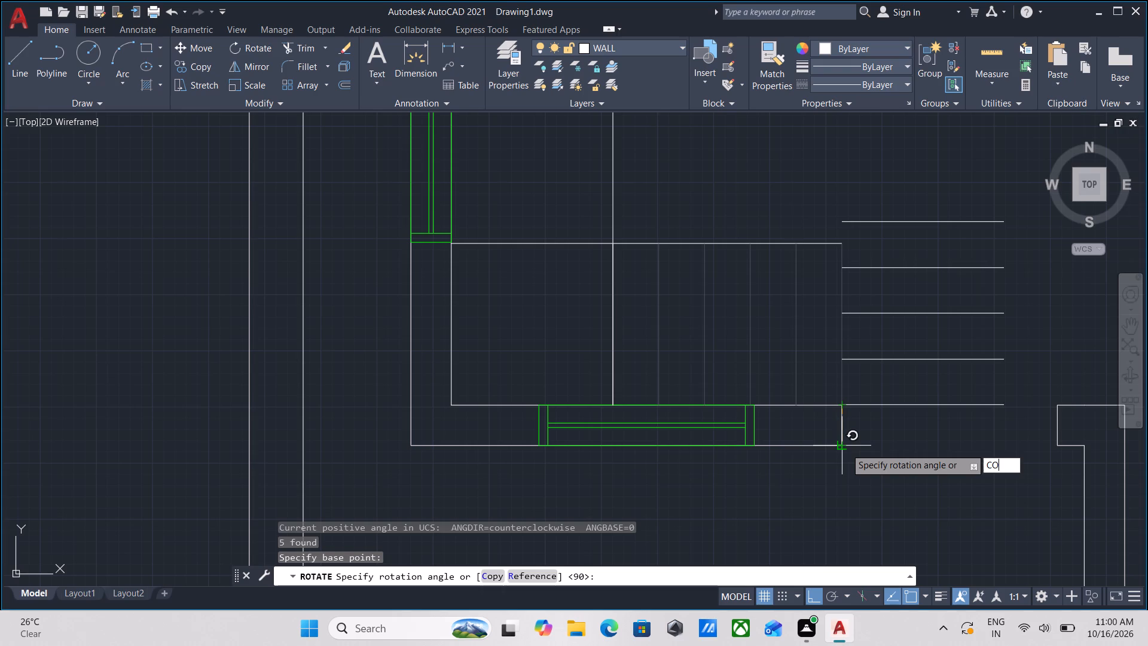
{"action": "key", "text": "Return"}
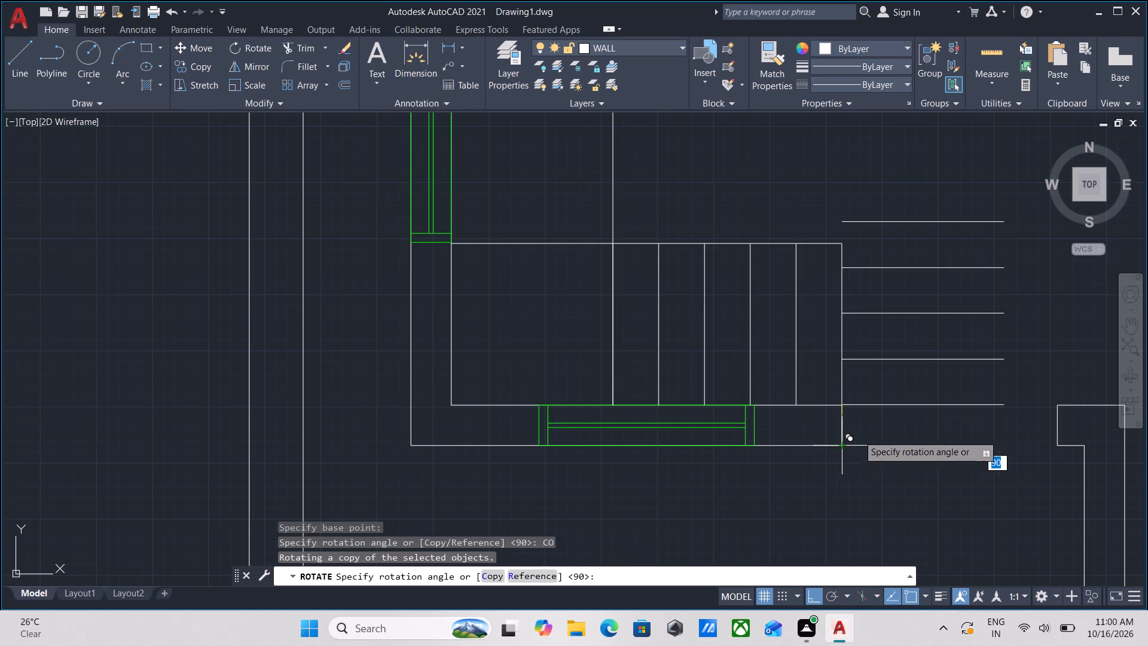
{"action": "left_click", "coordinate": [870, 495]}
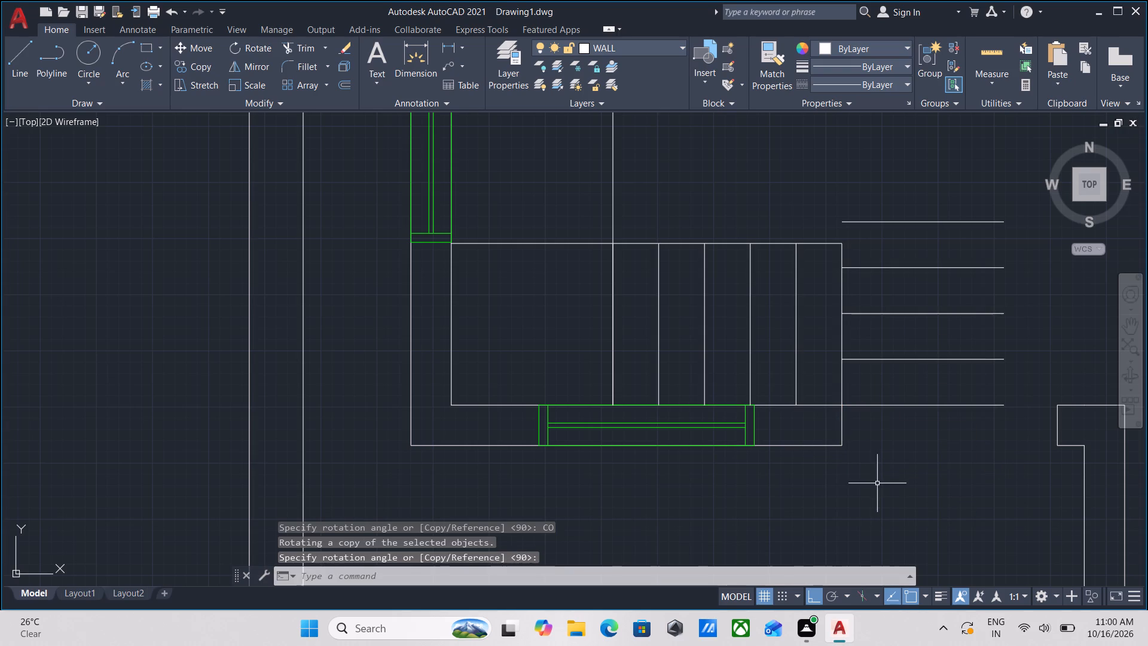
With Ortho off, move the copied horizontal treads by the lowest line's left end to the landing's upper corner on the inner wall face.
{"action": "left_click_drag", "start_coordinate": [921, 436], "coordinate": [921, 419]}
{"action": "left_click", "coordinate": [911, 358]}
{"action": "middle_click_drag", "start_coordinate": [923, 436], "coordinate": [922, 449]}
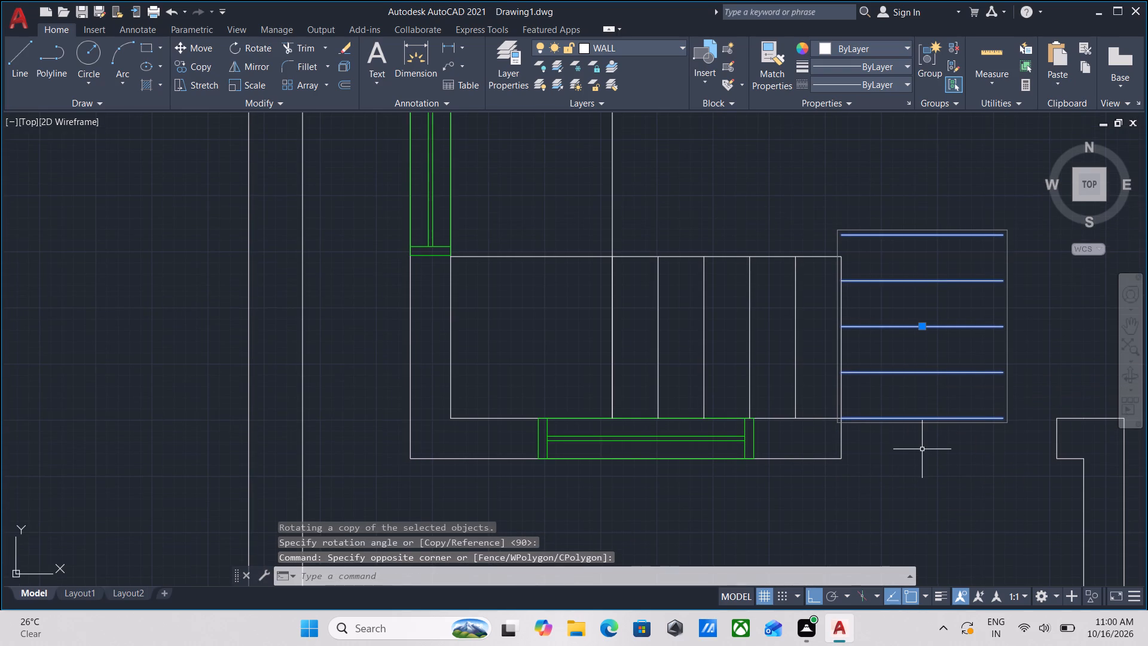
{"action": "key", "text": "m"}
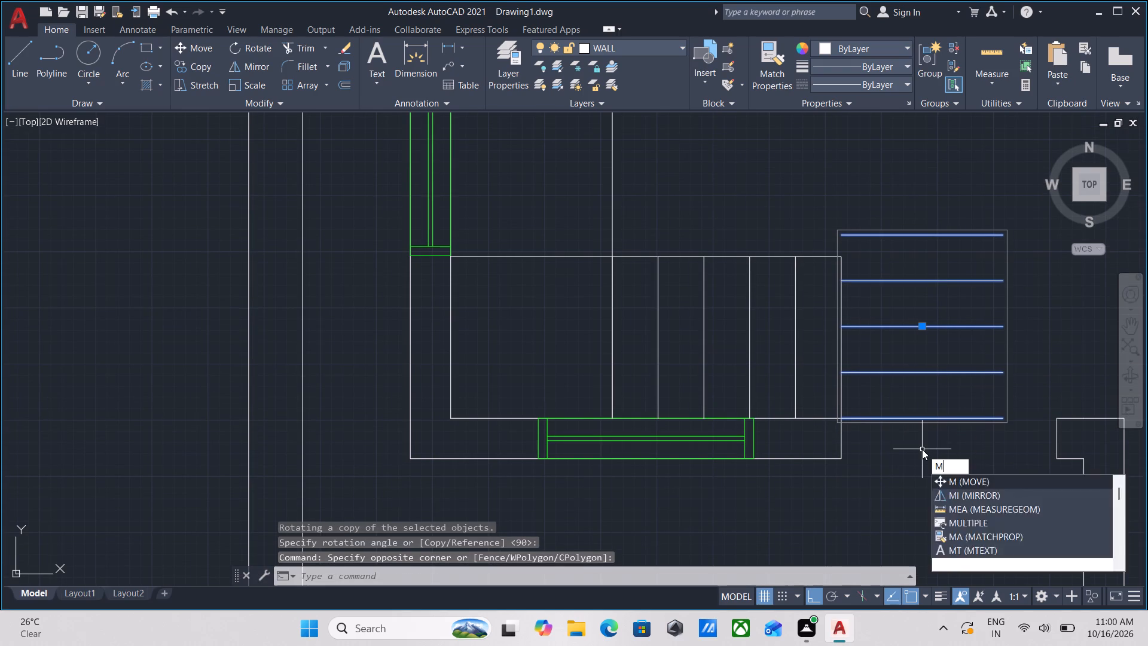
{"action": "key", "text": "Return"}
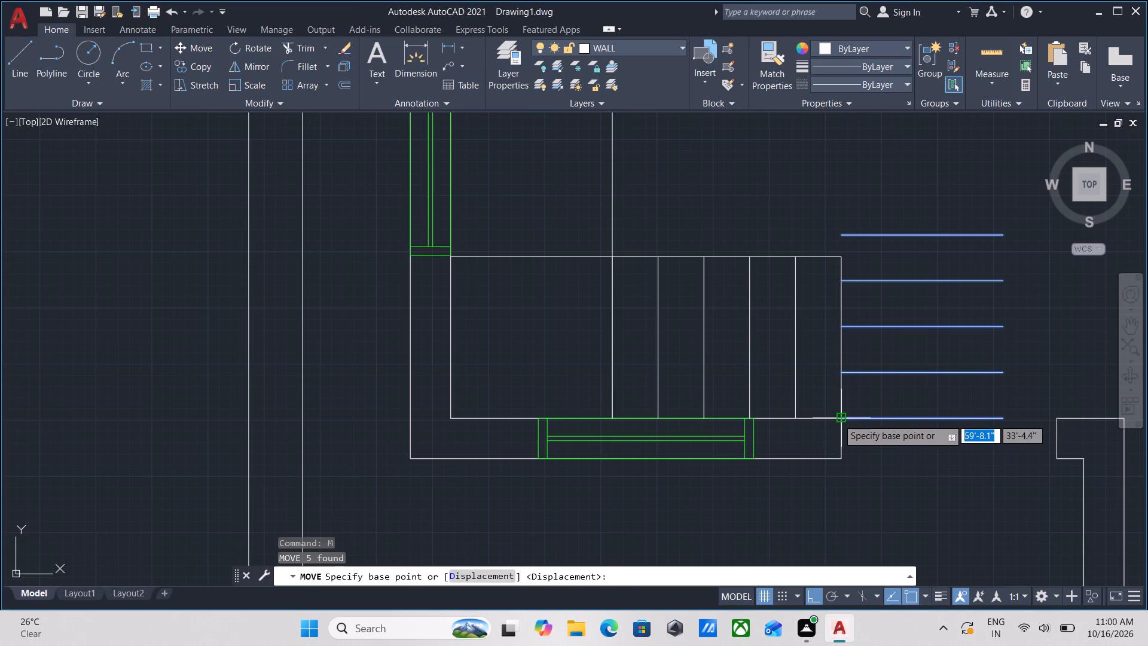
{"action": "left_click", "coordinate": [838, 419]}
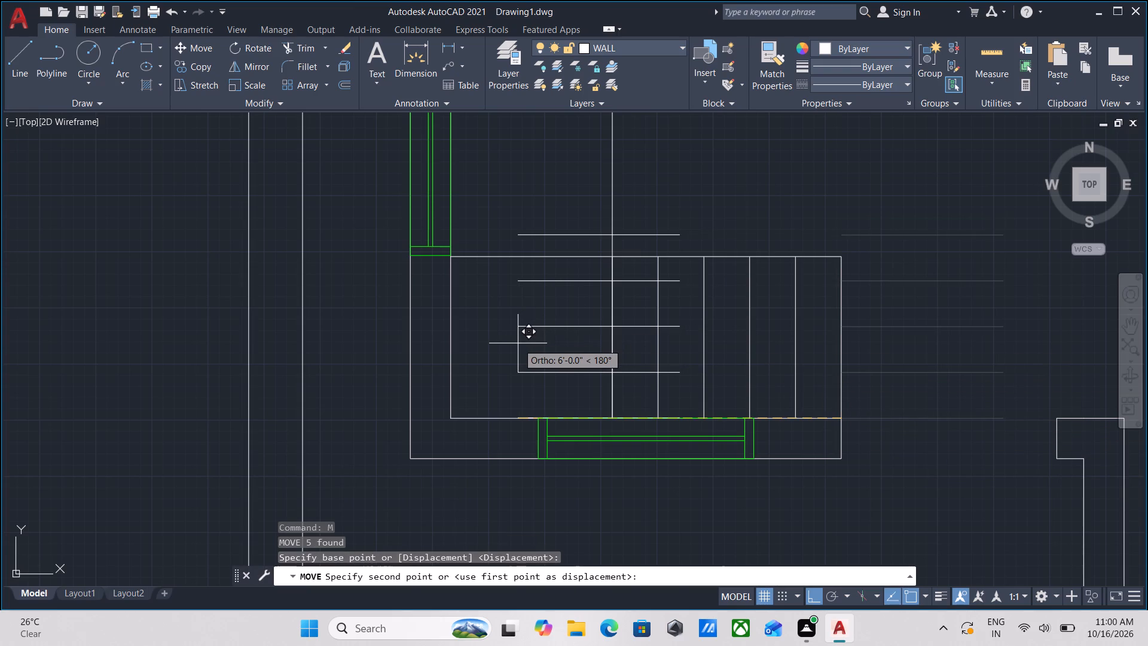
{"action": "key", "text": "F8"}
{"action": "middle_click_drag", "start_coordinate": [509, 274], "coordinate": [615, 427]}
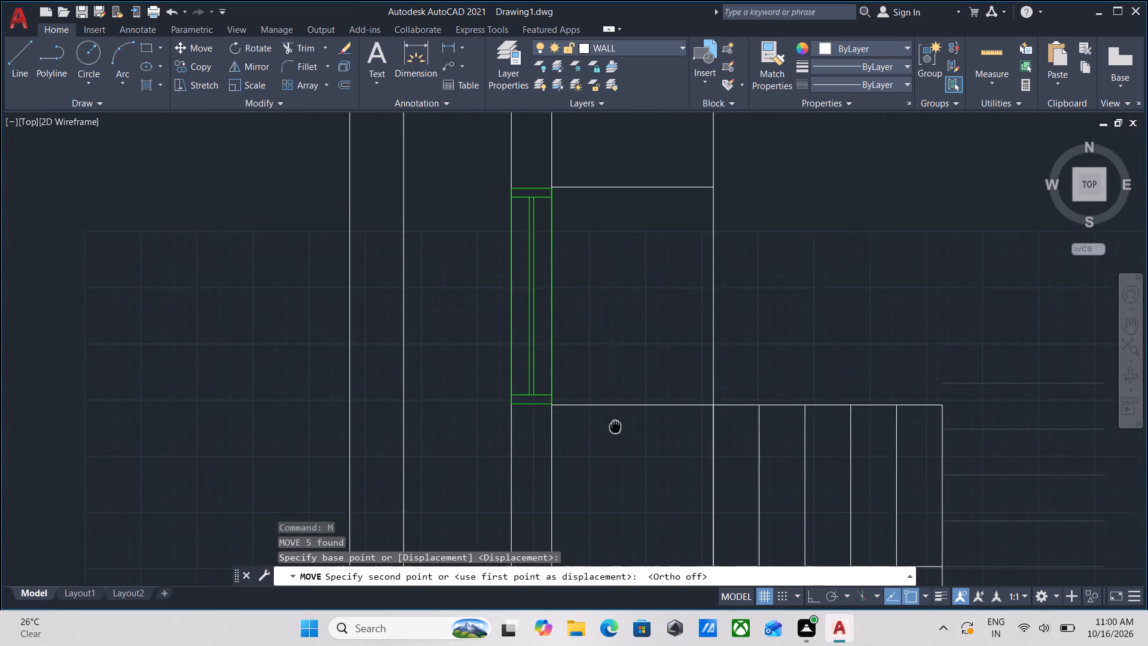
{"action": "left_click", "coordinate": [555, 410]}
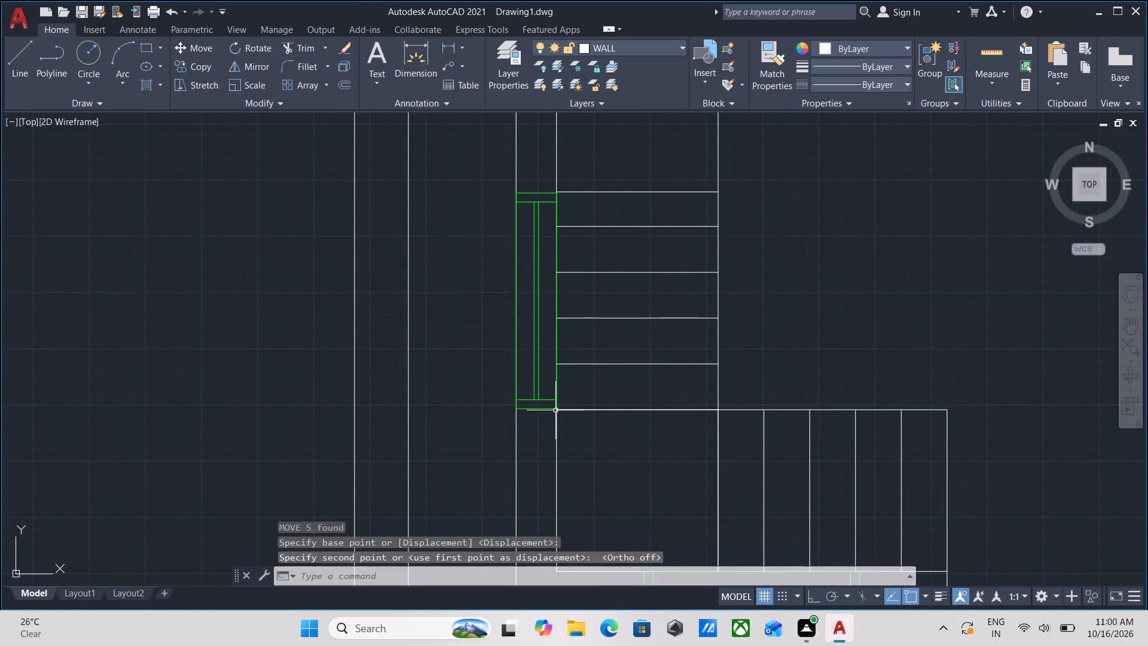
{"action": "scroll", "coordinate": [772, 339], "scroll_direction": "down", "scroll_amount": 1}
{"action": "middle_click_drag", "start_coordinate": [773, 342], "coordinate": [767, 371]}
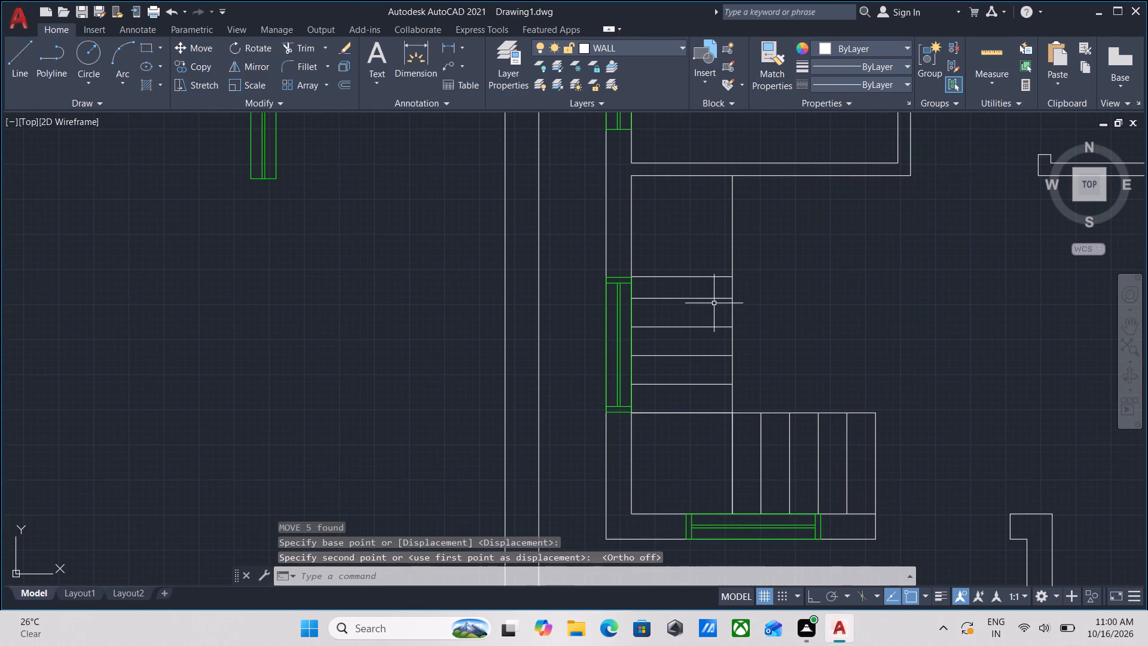
{"action": "scroll", "coordinate": [723, 312], "scroll_direction": "up", "scroll_amount": 1}
{"action": "scroll", "coordinate": [673, 345], "scroll_direction": "down", "scroll_amount": 2}
{"action": "key", "text": "Escape"}
Measure the corner landing between the two stair flights with the quick measure tool.
{"action": "scroll", "coordinate": [675, 342], "scroll_direction": "up", "scroll_amount": 1}
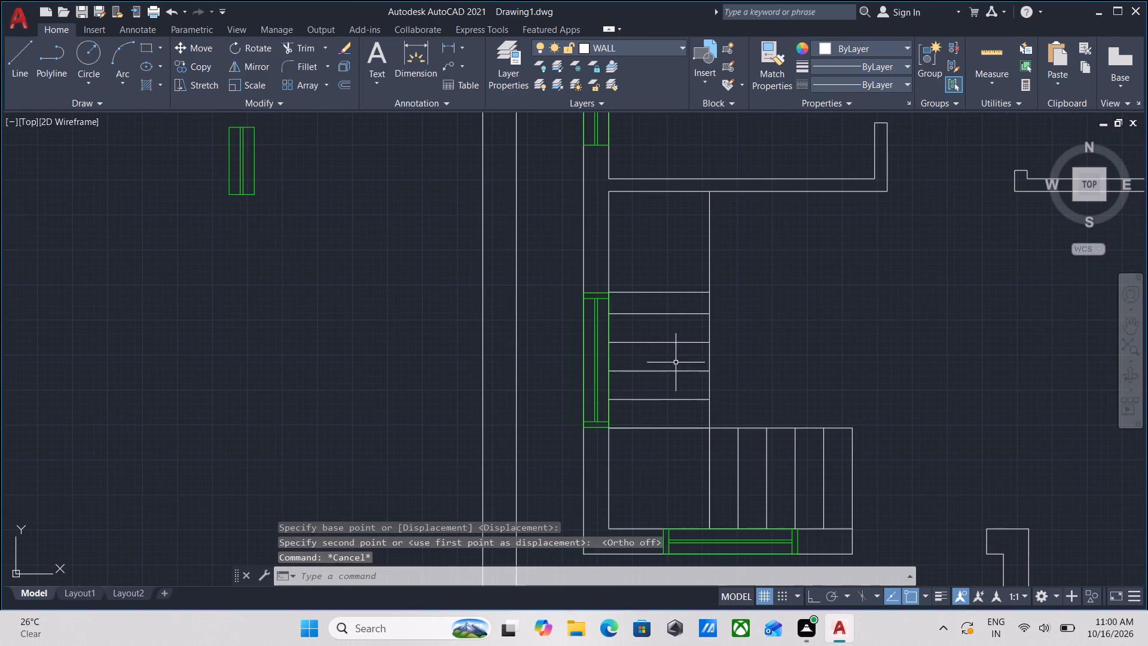
{"action": "middle_click_drag", "start_coordinate": [676, 362], "coordinate": [684, 345]}
{"action": "middle_click_drag", "start_coordinate": [688, 323], "coordinate": [691, 263]}
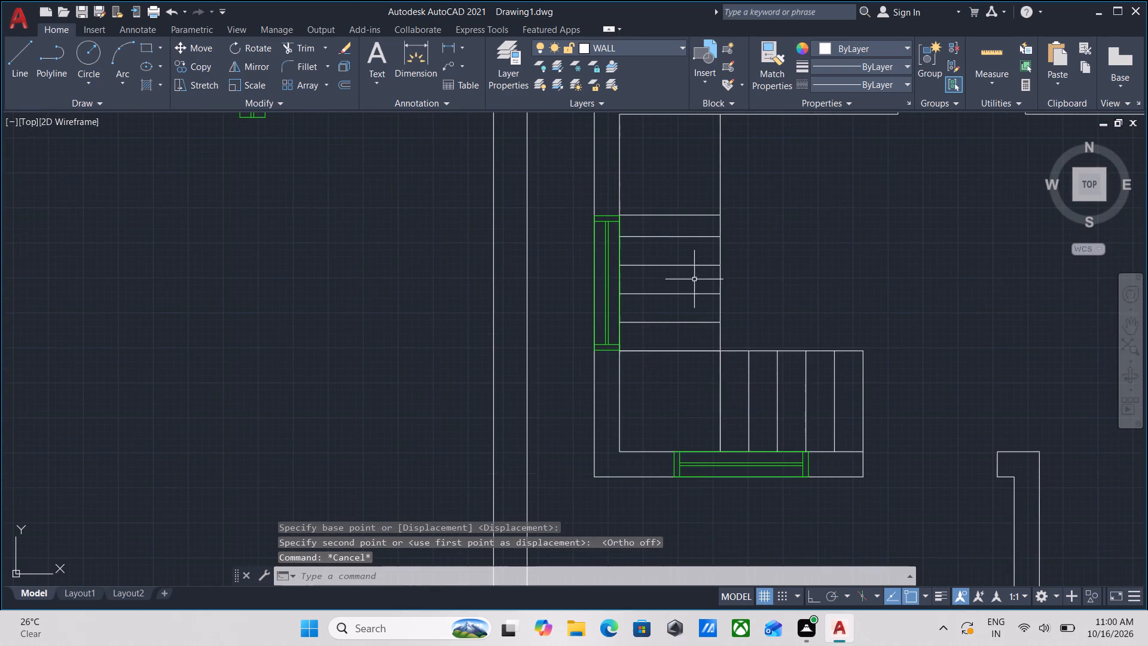
{"action": "scroll", "coordinate": [688, 404], "scroll_direction": "up", "scroll_amount": 1}
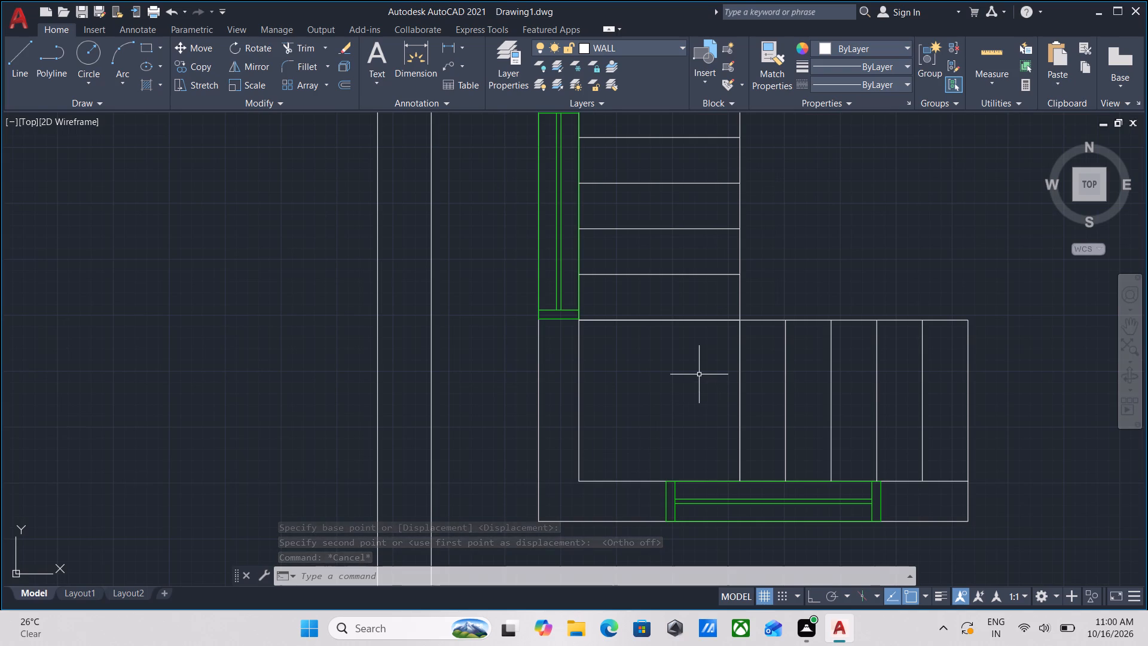
{"action": "scroll", "coordinate": [697, 379], "scroll_direction": "down", "scroll_amount": 1}
{"action": "middle_click_drag", "start_coordinate": [697, 379], "coordinate": [713, 368]}
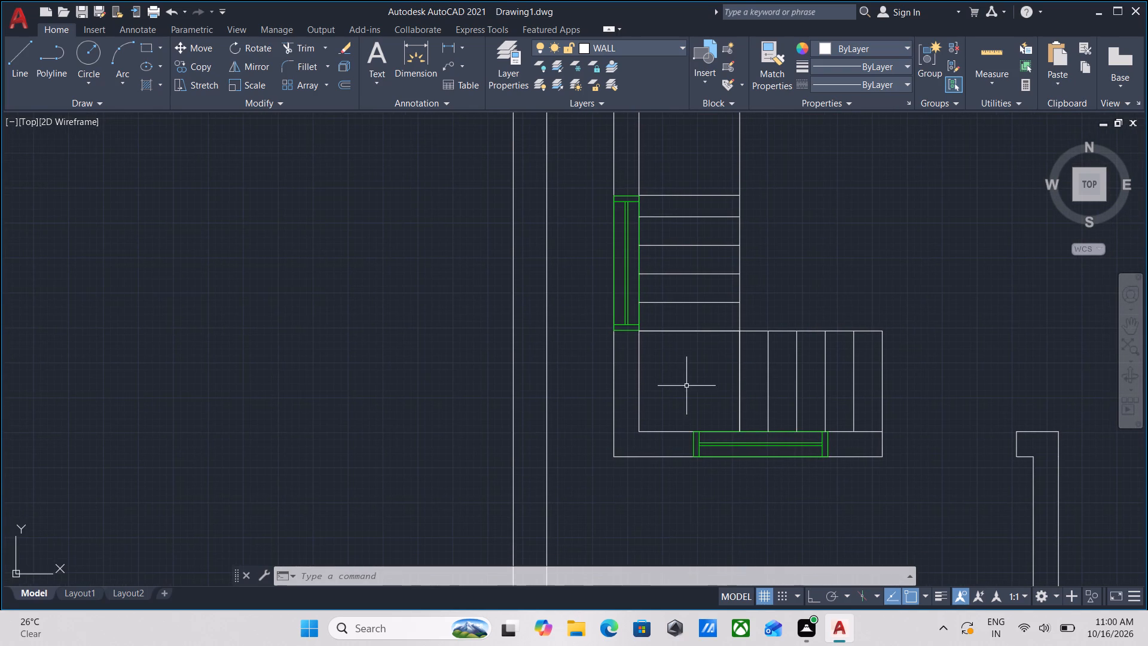
{"action": "type", "text": "MEA"}
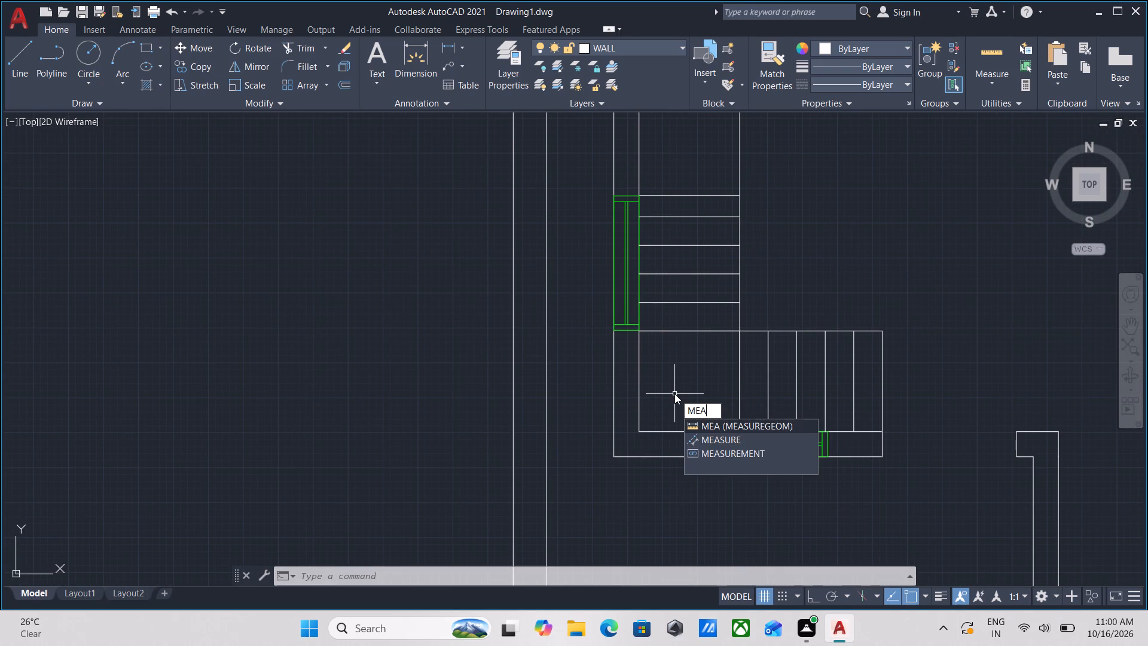
{"action": "key", "text": "Return"}
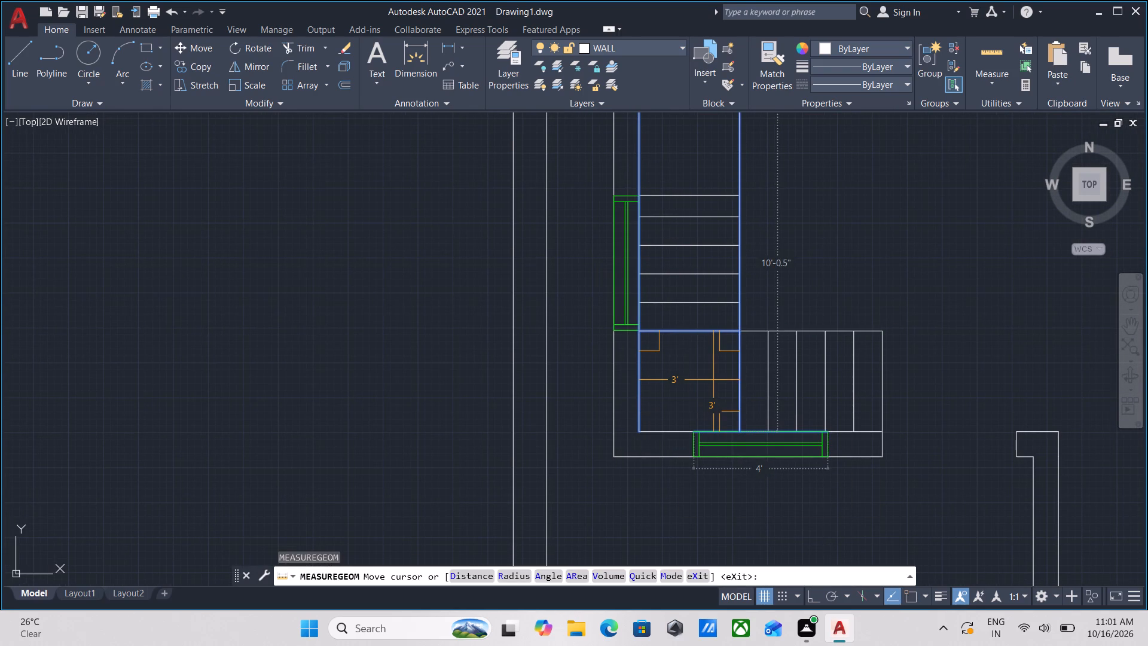
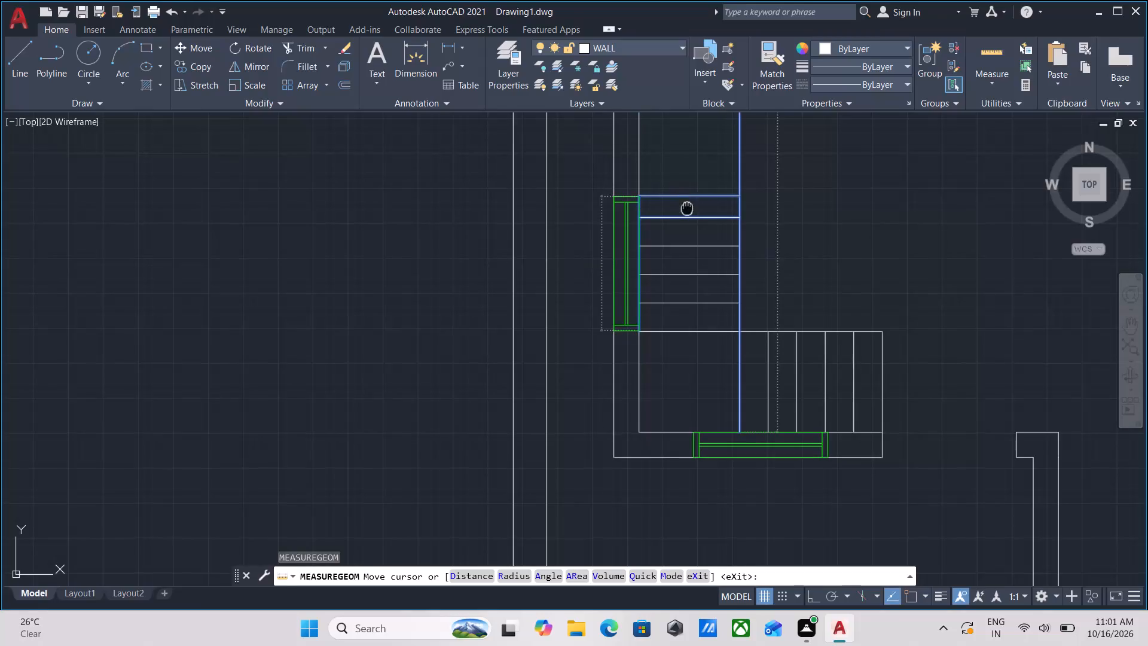
Measure the tread spacing and landing size of the L-shaped staircase with the quick measuring mode.
{"action": "scroll", "coordinate": [676, 265], "scroll_direction": "up", "scroll_amount": 2}
{"action": "middle_click_drag", "start_coordinate": [676, 265], "coordinate": [676, 272]}
{"action": "scroll", "coordinate": [674, 300], "scroll_direction": "down", "scroll_amount": 1}
{"action": "middle_click_drag", "start_coordinate": [674, 306], "coordinate": [696, 184]}
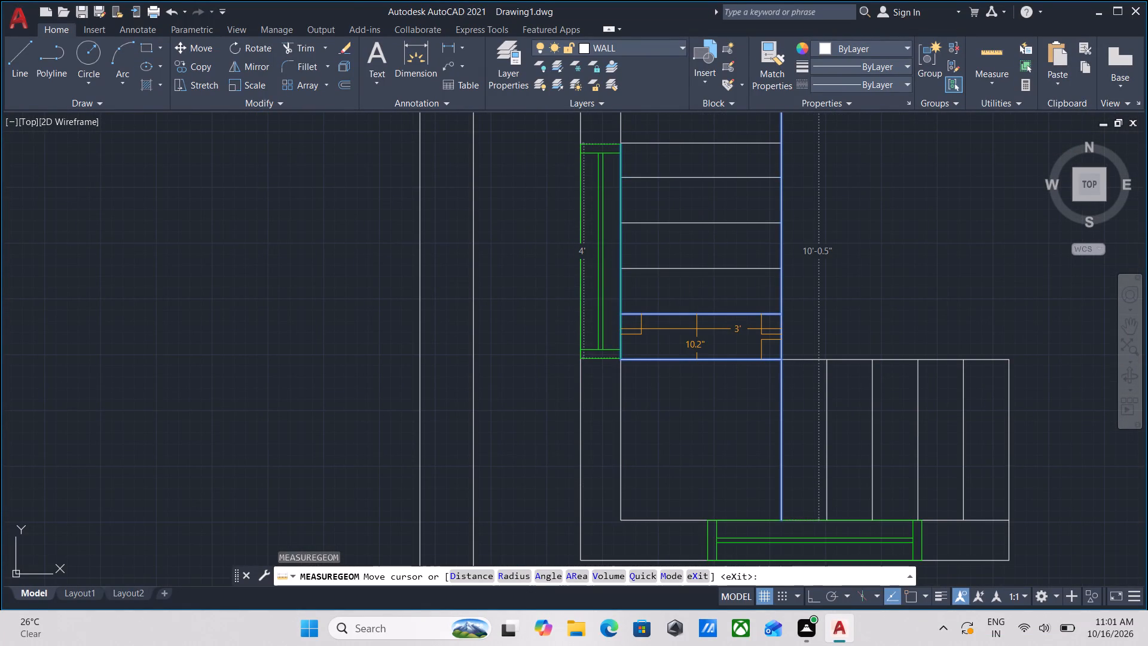
{"action": "scroll", "coordinate": [697, 329], "scroll_direction": "down", "scroll_amount": 1}
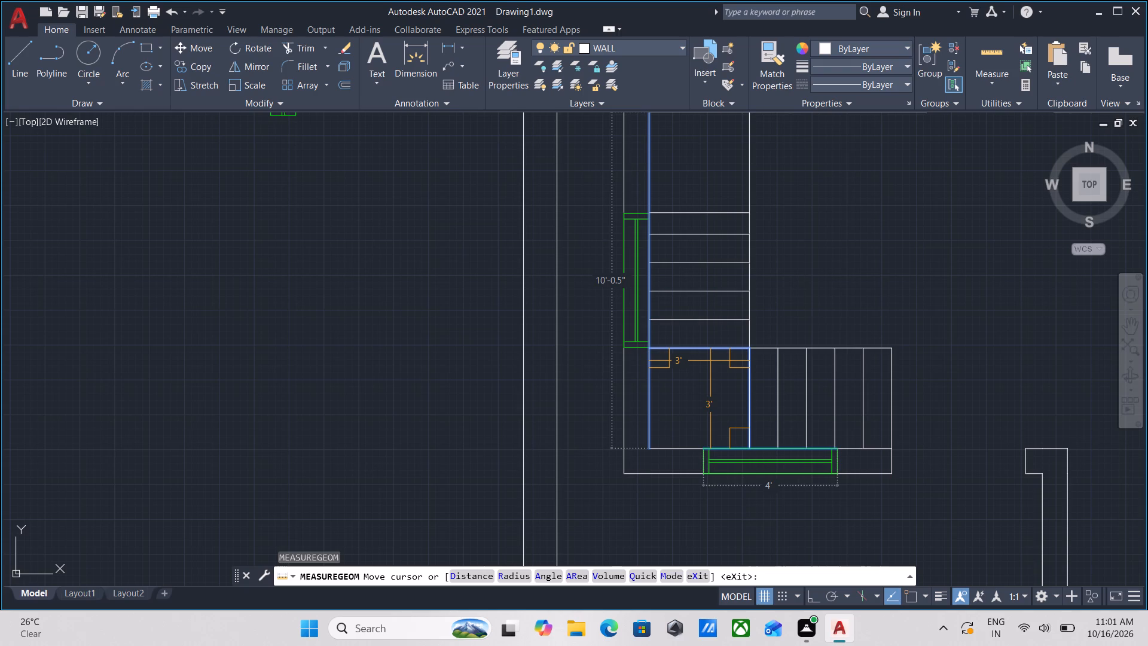
{"action": "key", "text": "Escape"}
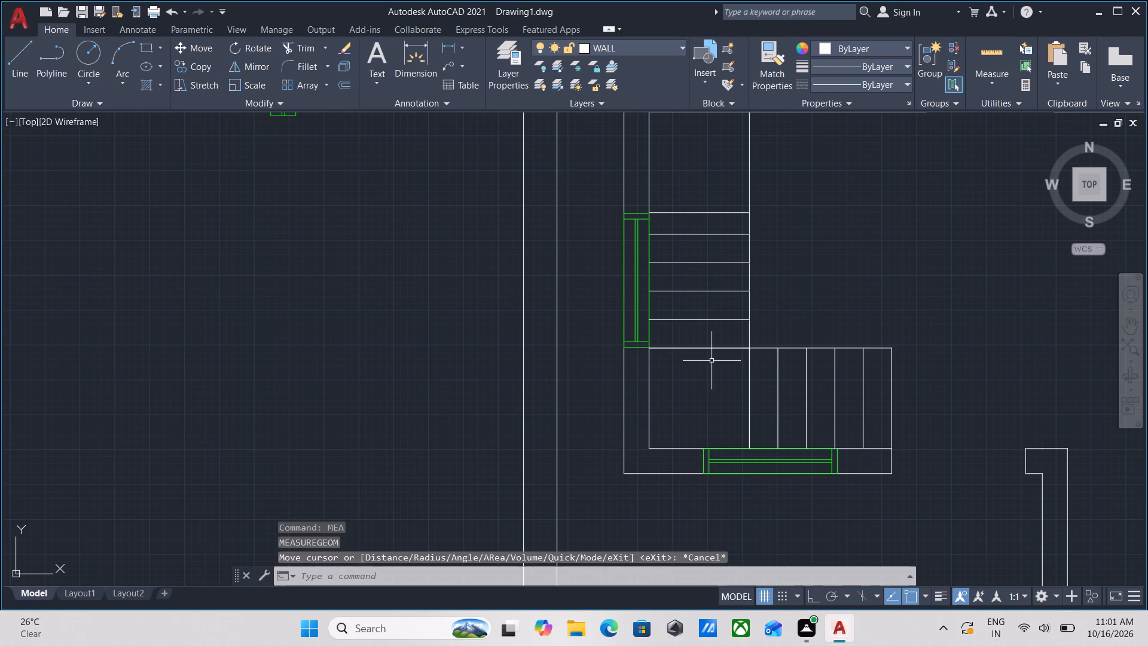
Erase the topmost tread line of the vertical stair flight.
{"action": "scroll", "coordinate": [690, 214], "scroll_direction": "up", "scroll_amount": 1}
{"action": "left_click", "coordinate": [692, 236]}
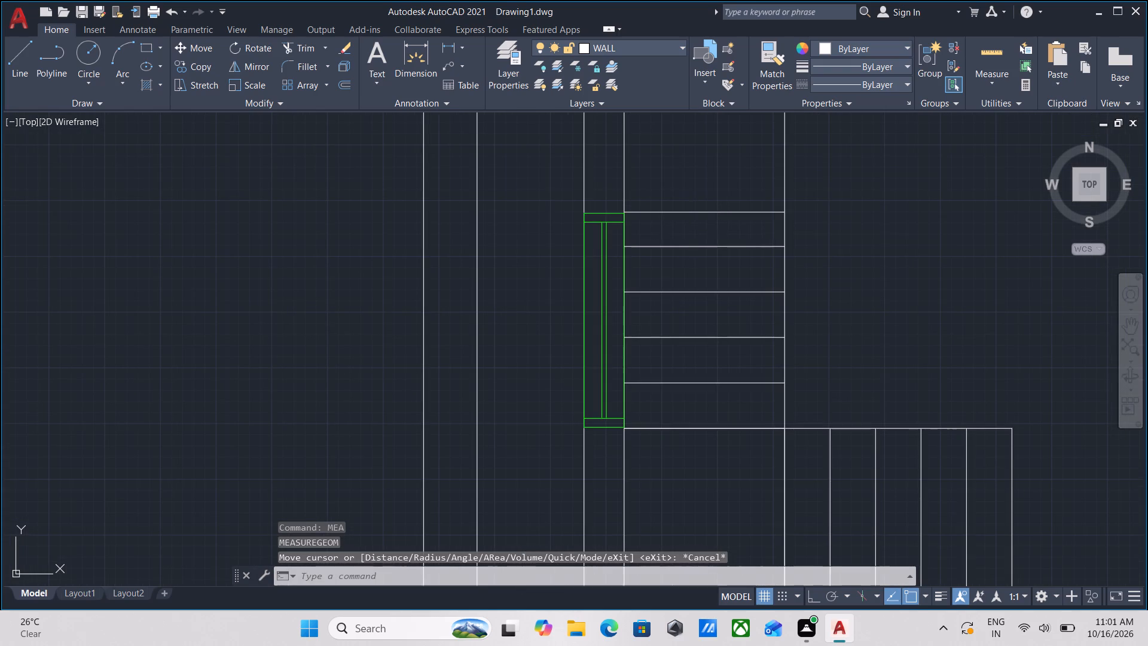
{"action": "left_click", "coordinate": [685, 196]}
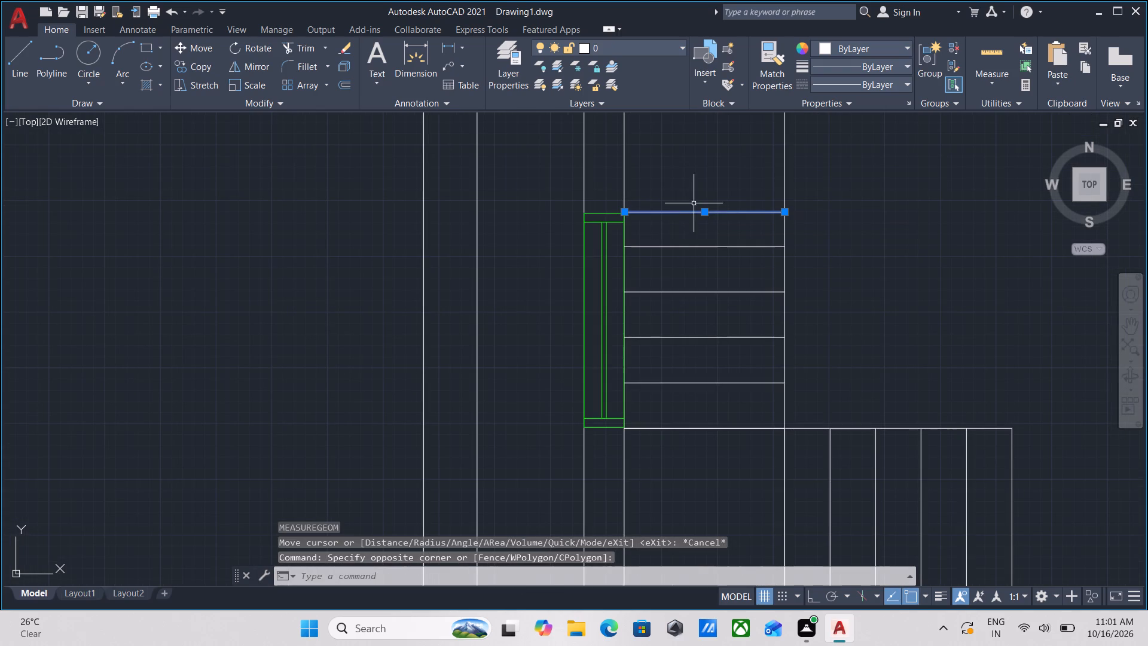
{"action": "right_click", "coordinate": [715, 197]}
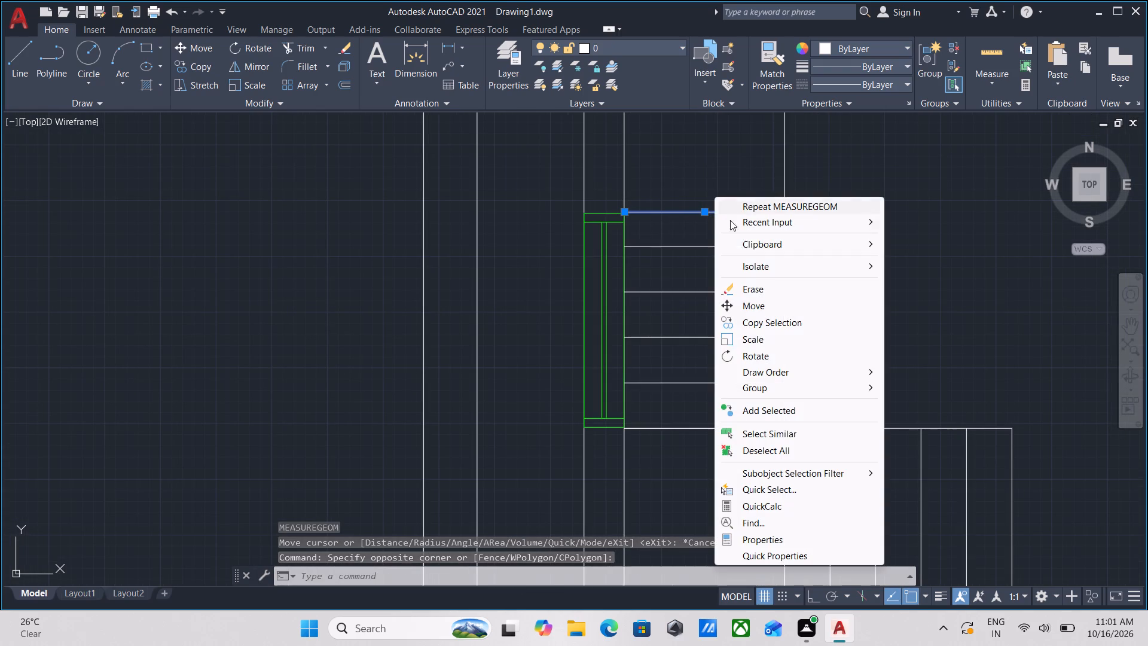
{"action": "left_click", "coordinate": [741, 292]}
Ungroup the remaining tread lines of the vertical stair flight.
{"action": "scroll", "coordinate": [683, 242], "scroll_direction": "up", "scroll_amount": 1}
{"action": "left_click", "coordinate": [699, 273]}
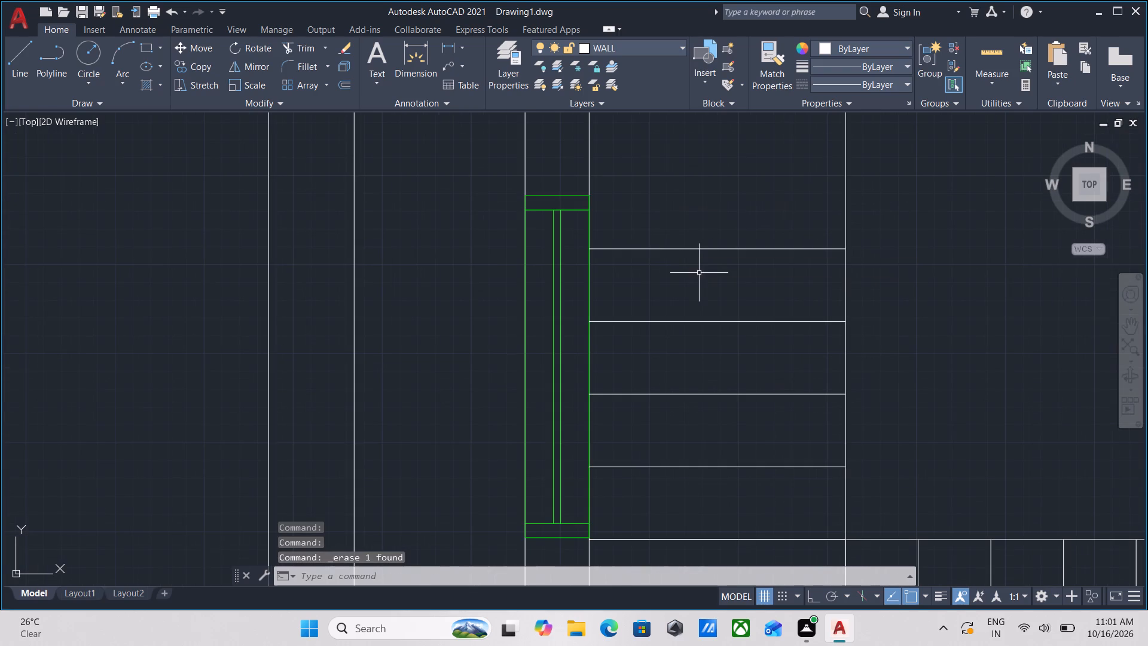
{"action": "left_click", "coordinate": [686, 236]}
{"action": "middle_click_drag", "start_coordinate": [686, 235], "coordinate": [684, 270]}
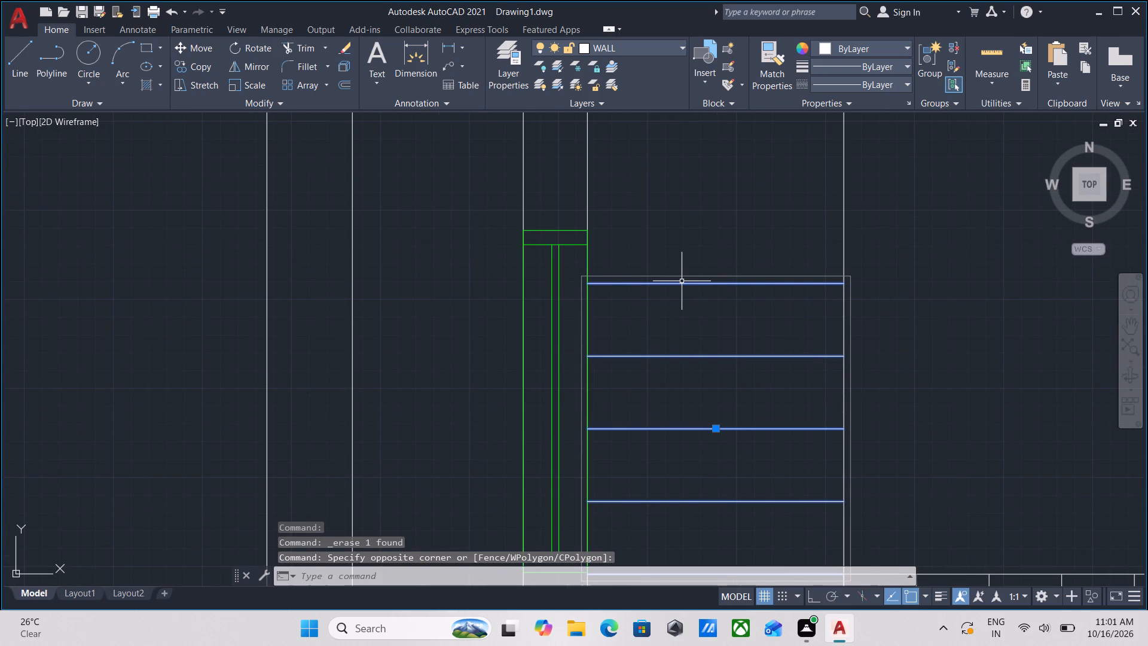
{"action": "type", "text": "UN"}
{"action": "key", "text": "g"}
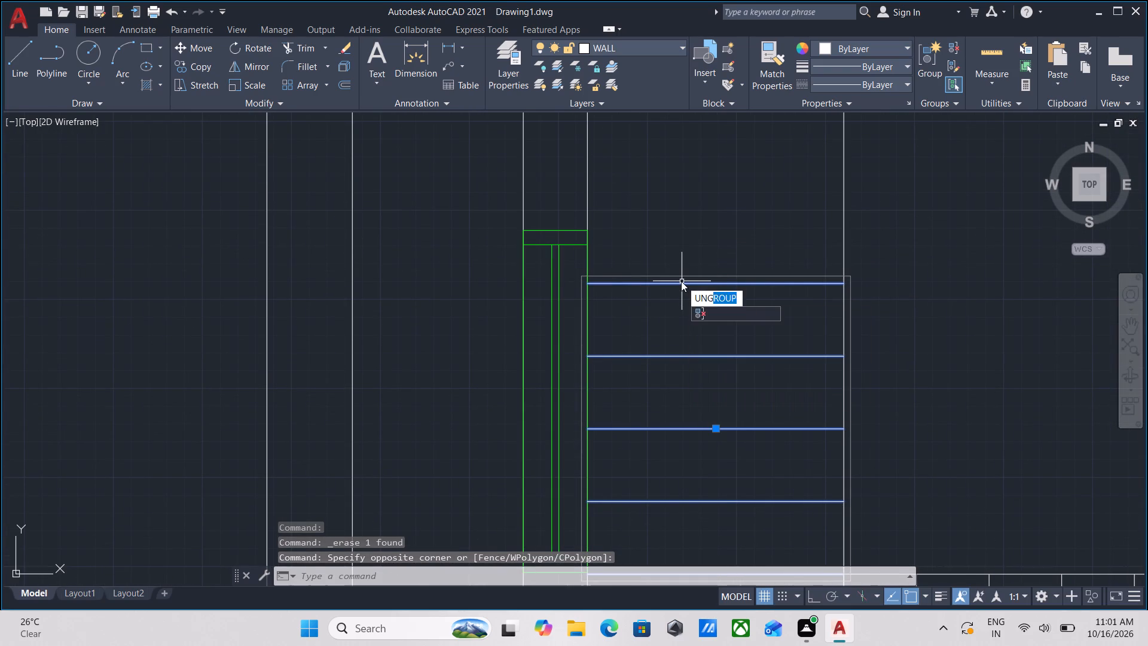
{"action": "key", "text": "Return"}
Offset the uppermost remaining tread line of the vertical flight upward by 10".
{"action": "left_click", "coordinate": [684, 307]}
{"action": "left_click", "coordinate": [674, 258]}
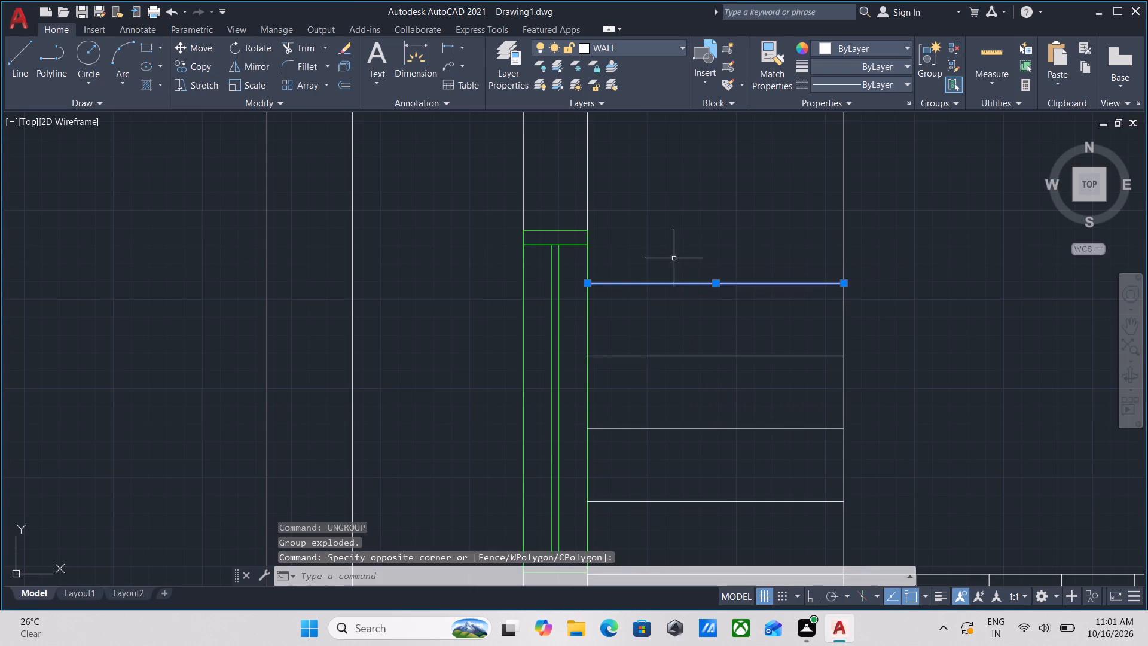
{"action": "middle_click_drag", "start_coordinate": [674, 257], "coordinate": [661, 321]}
{"action": "key", "text": "o"}
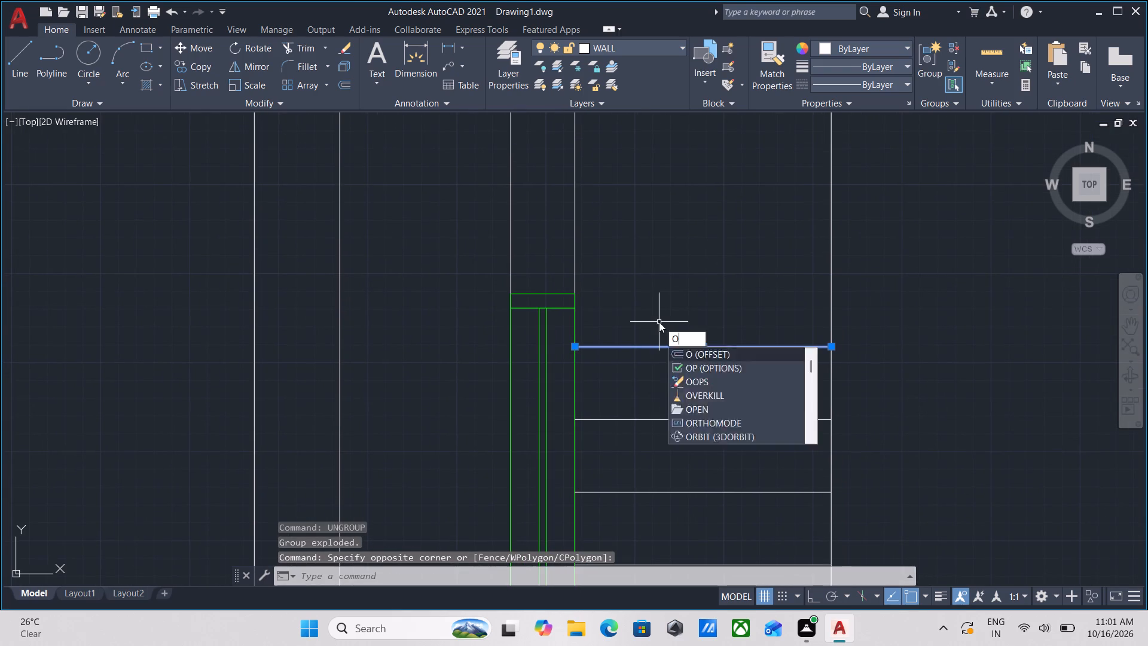
{"action": "key", "text": "Return"}
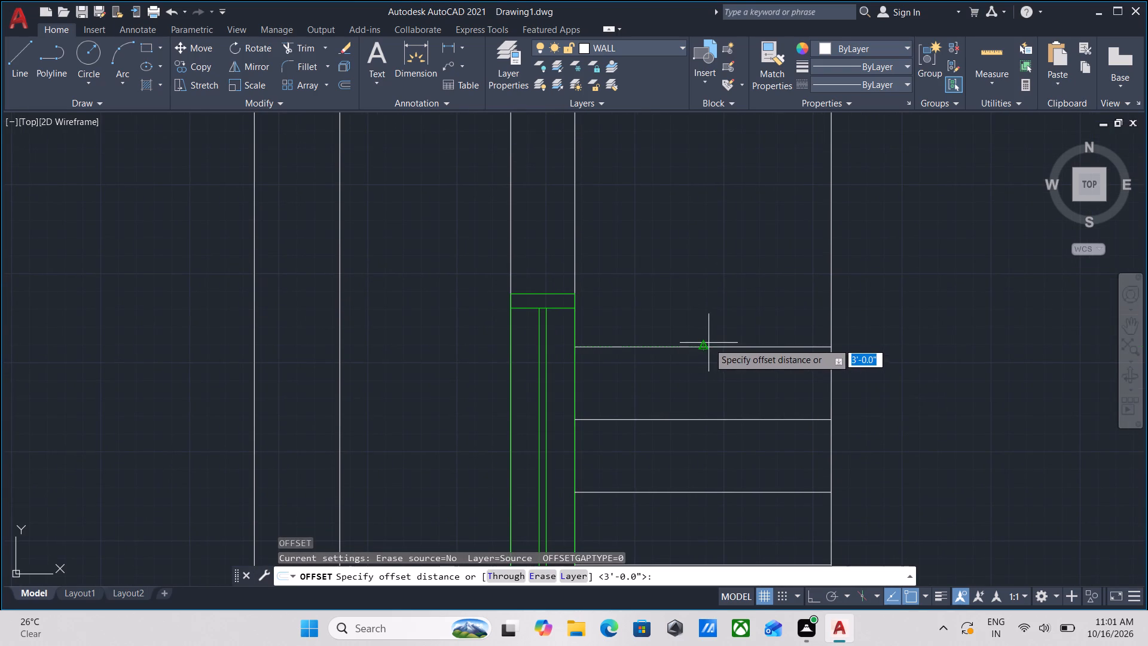
{"action": "left_click", "coordinate": [703, 345]}
{"action": "left_click", "coordinate": [691, 281]}
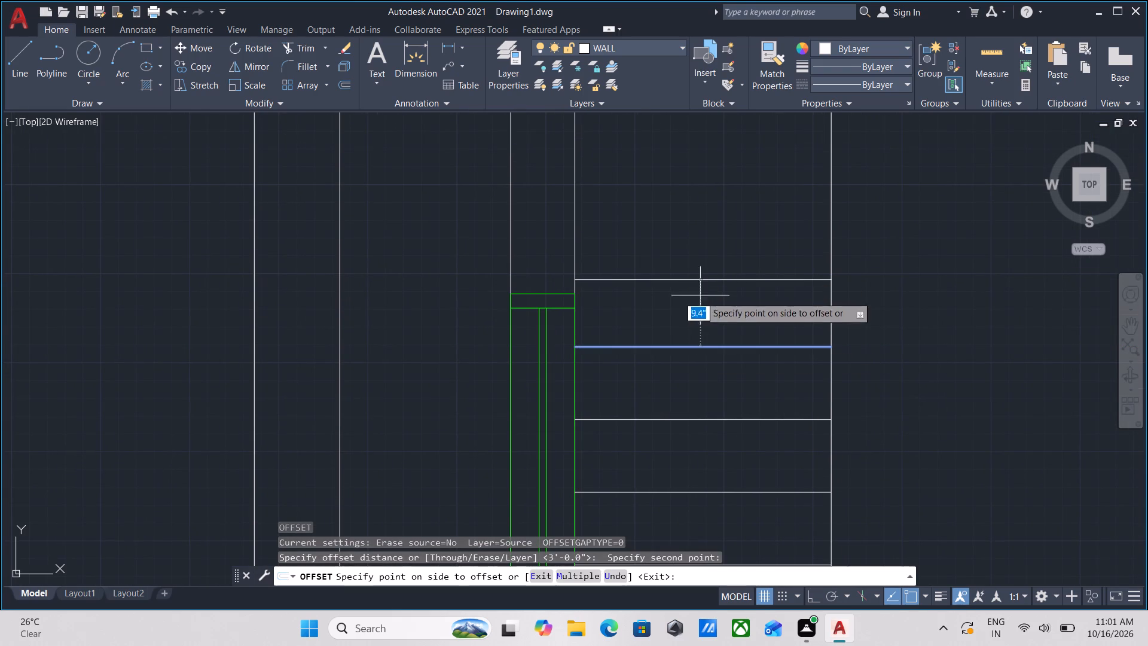
{"action": "type", "text": "10"}
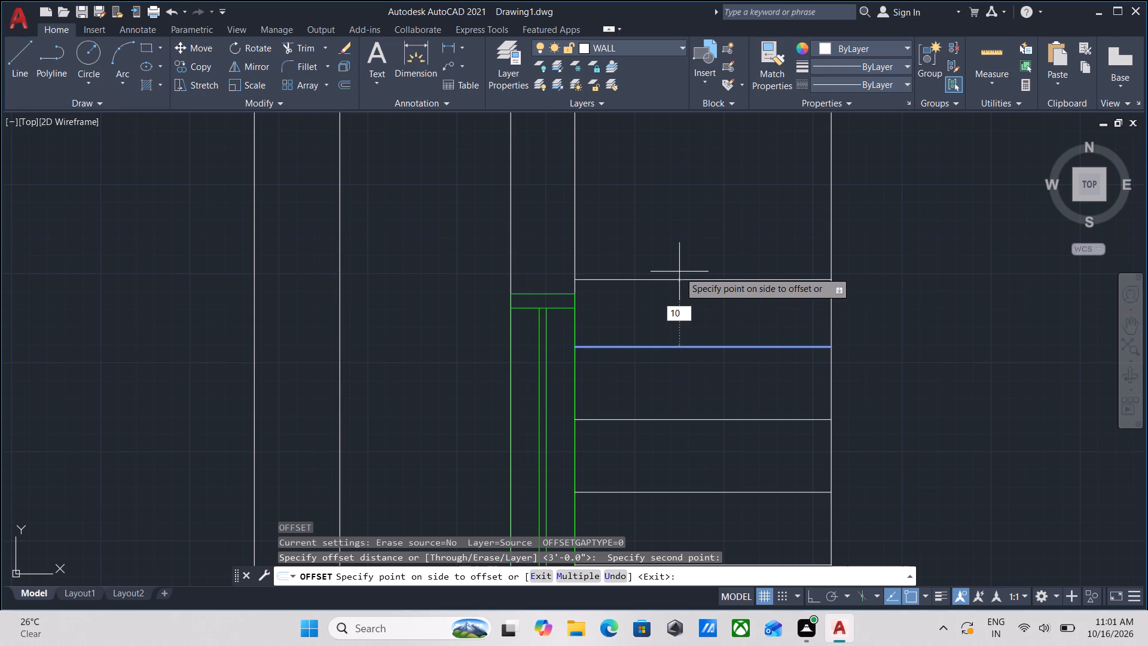
{"action": "key", "text": "shift+quotedbl"}
{"action": "key", "text": "Return"}
{"action": "scroll", "coordinate": [679, 264], "scroll_direction": "down", "scroll_amount": 2}
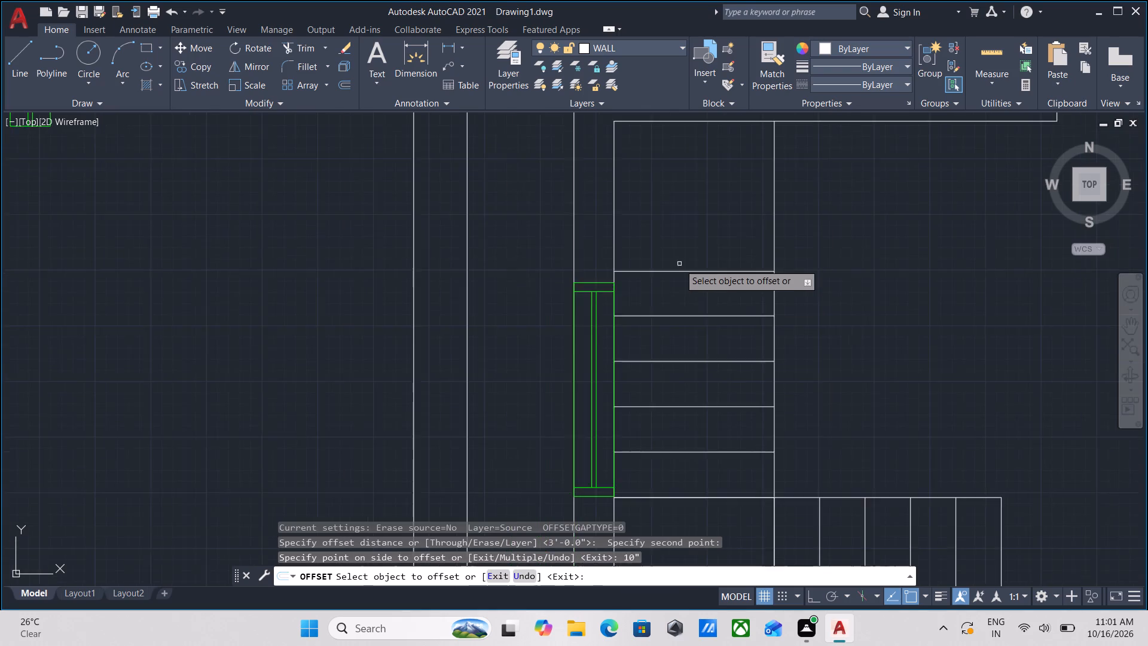
{"action": "middle_click_drag", "start_coordinate": [698, 240], "coordinate": [687, 292]}
{"action": "middle_click_drag", "start_coordinate": [800, 367], "coordinate": [798, 331]}
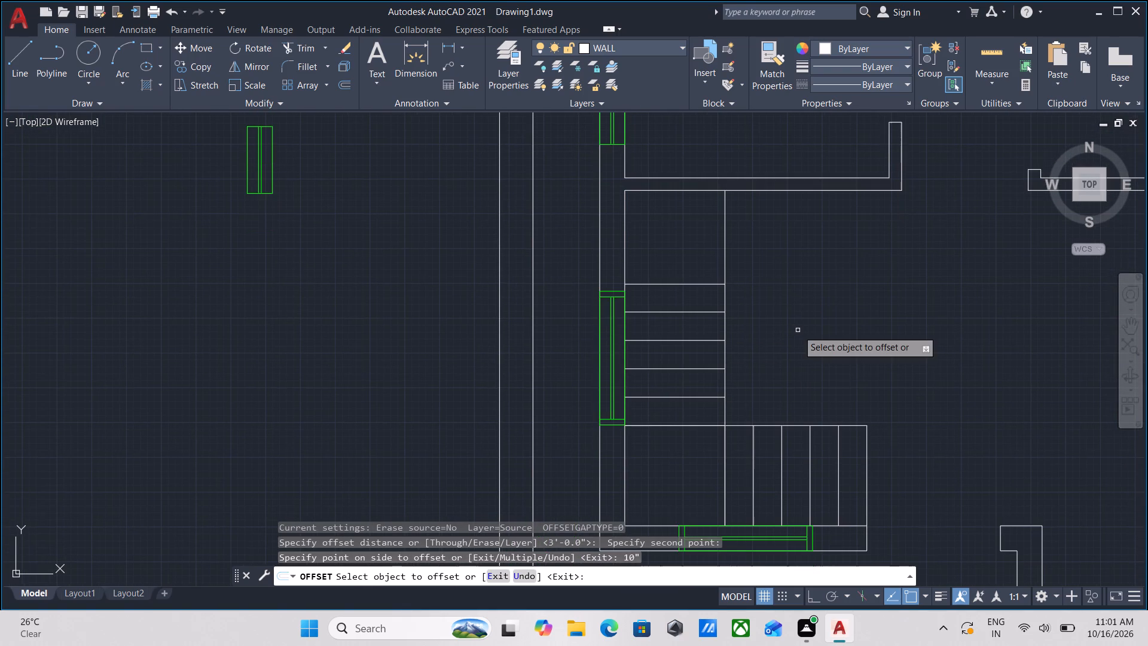
{"action": "key", "text": "Escape"}
Group the five tread lines of the vertical stair flight.
{"action": "left_click", "coordinate": [705, 248]}
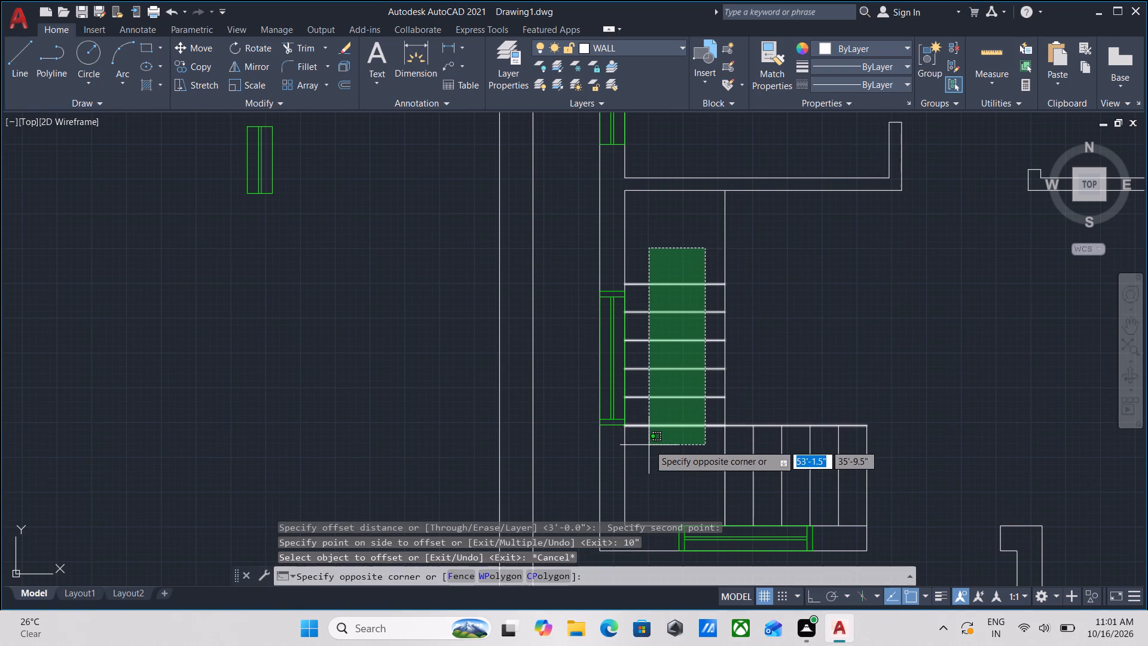
{"action": "left_click", "coordinate": [651, 403]}
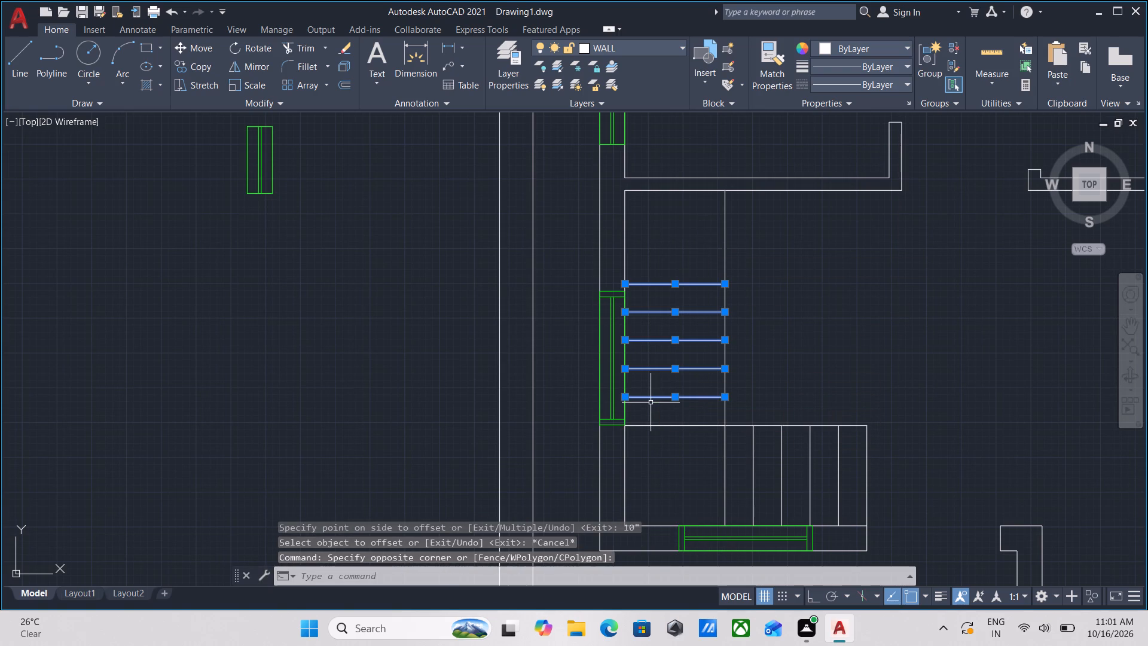
{"action": "key", "text": "g"}
{"action": "key", "text": "Return"}
{"action": "left_click", "coordinate": [665, 402]}
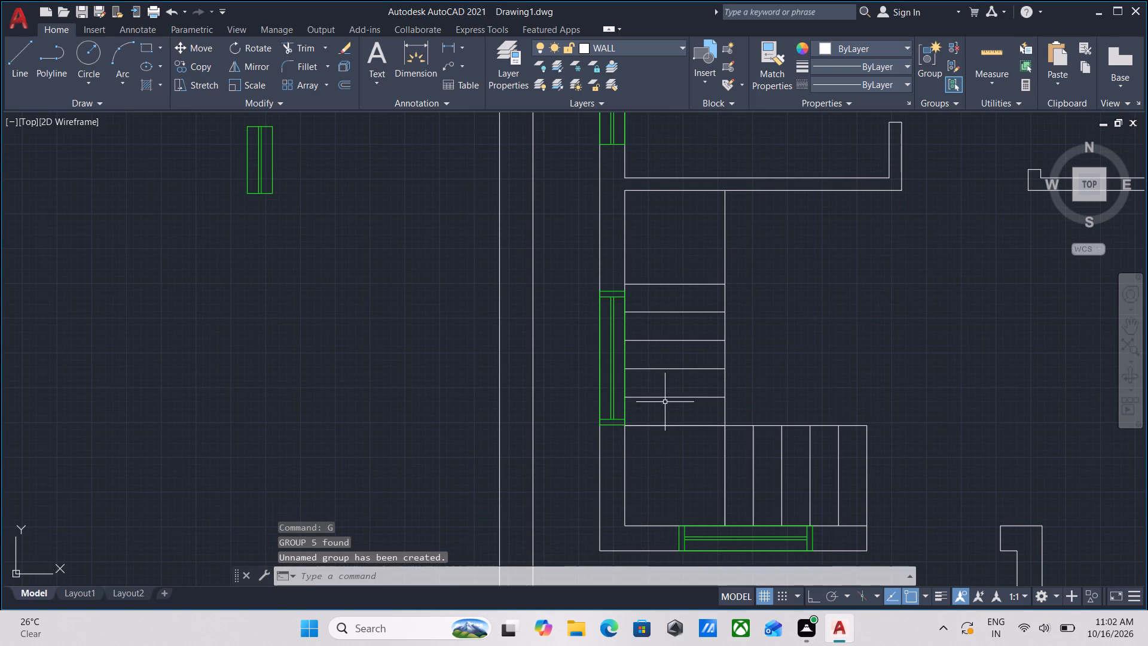
{"action": "left_click", "coordinate": [657, 363]}
{"action": "key", "text": "Escape"}
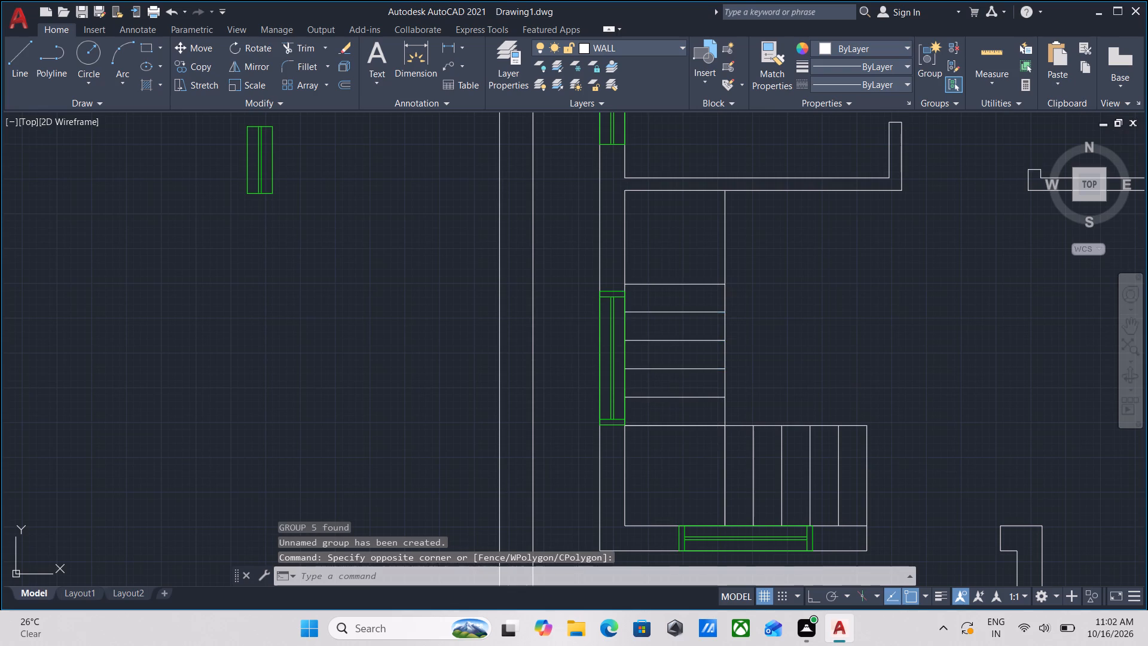
Examine the tread group of the horizontal stair flight and the overall floor plan.
{"action": "scroll", "coordinate": [830, 461], "scroll_direction": "up", "scroll_amount": 1}
{"action": "left_click", "coordinate": [833, 462]}
{"action": "left_click", "coordinate": [728, 440]}
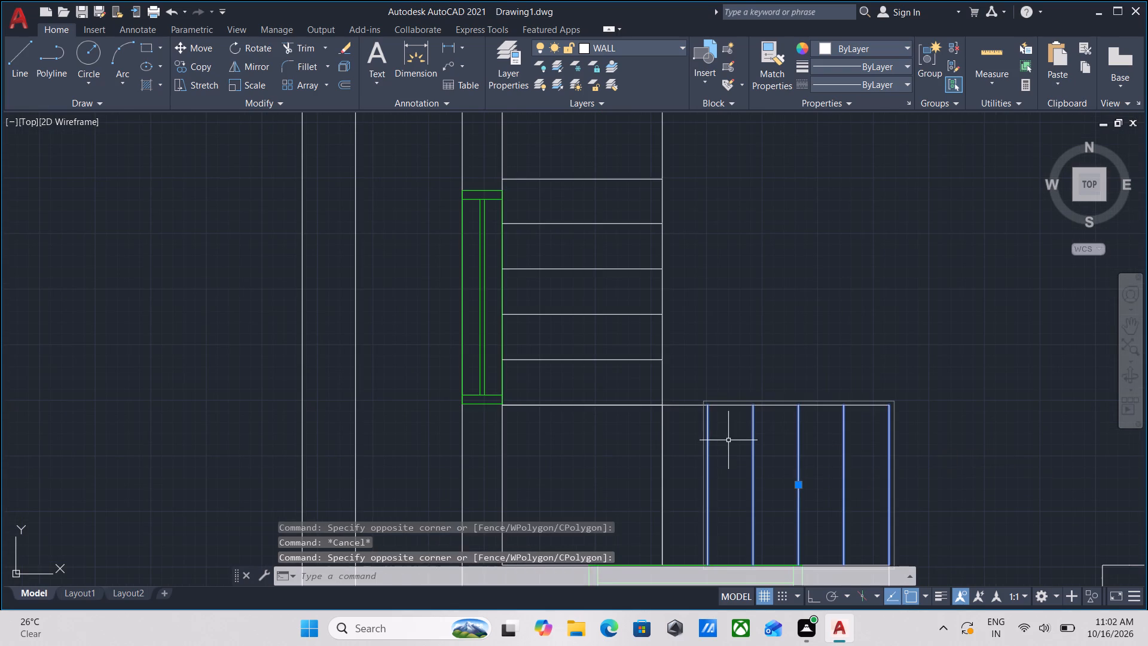
{"action": "scroll", "coordinate": [728, 440], "scroll_direction": "down", "scroll_amount": 1}
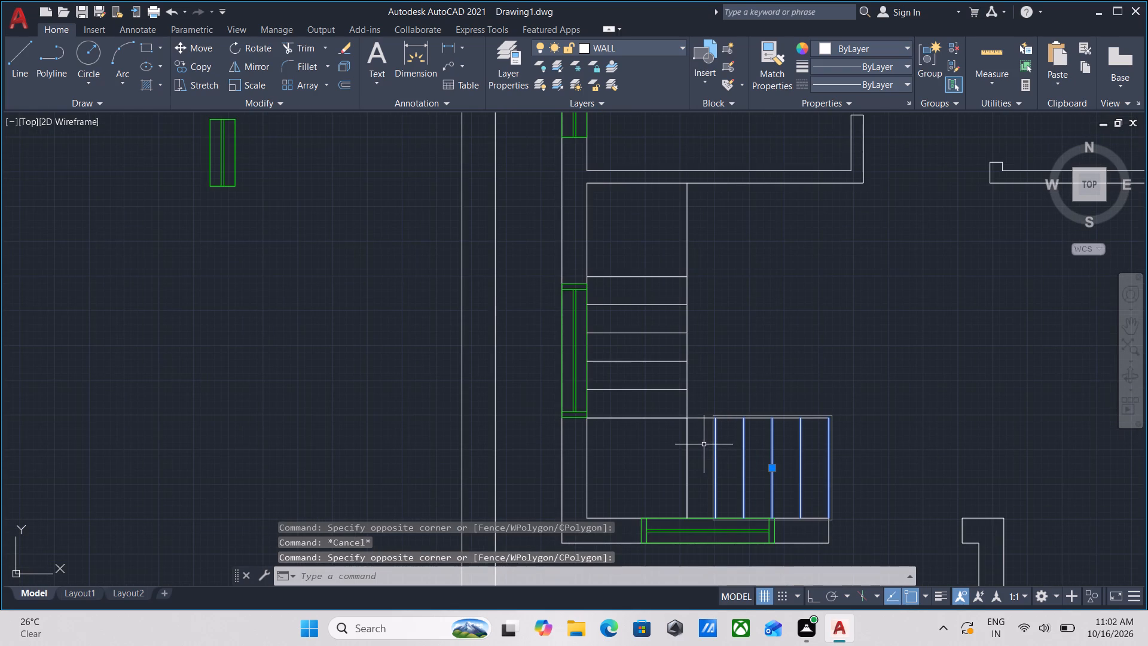
{"action": "key", "text": "Escape"}
{"action": "scroll", "coordinate": [681, 309], "scroll_direction": "down", "scroll_amount": 1}
{"action": "scroll", "coordinate": [676, 313], "scroll_direction": "up", "scroll_amount": 1}
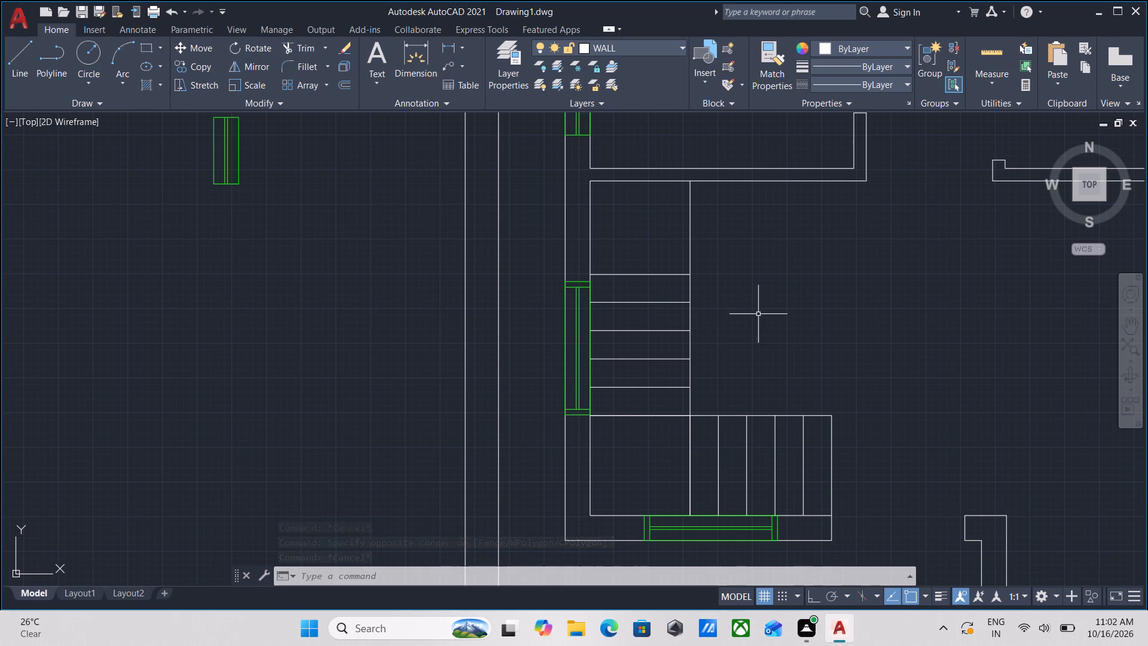
{"action": "scroll", "coordinate": [762, 324], "scroll_direction": "down", "scroll_amount": 2}
{"action": "middle_click_drag", "start_coordinate": [769, 343], "coordinate": [740, 312]}
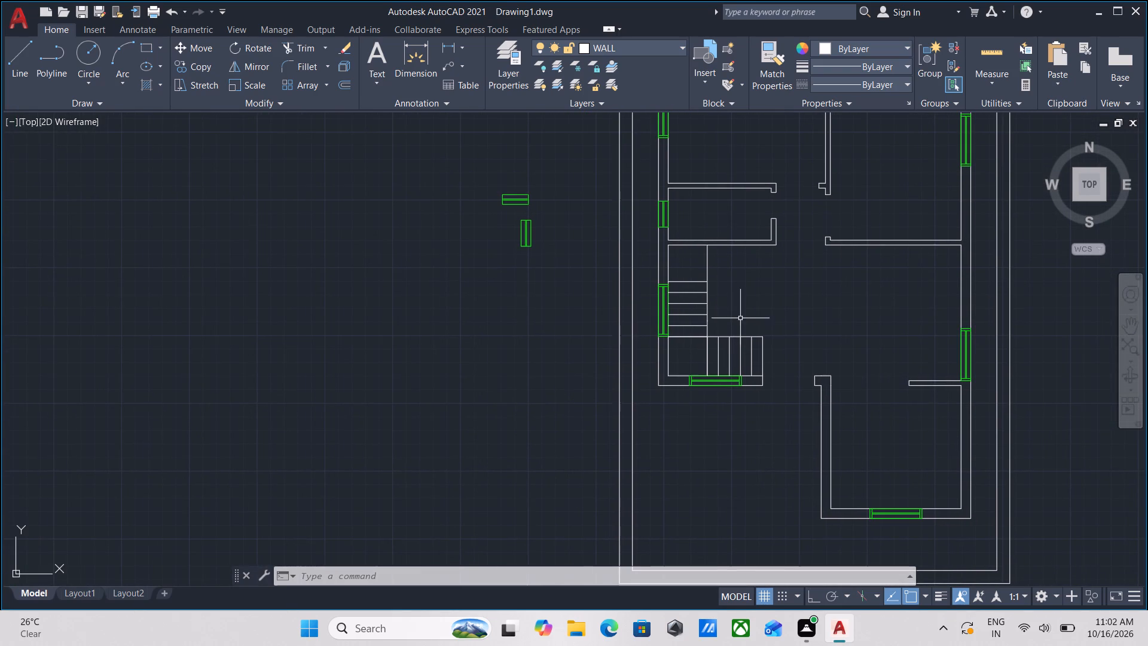
{"action": "middle_click_drag", "start_coordinate": [740, 318], "coordinate": [607, 343]}
{"action": "scroll", "coordinate": [652, 346], "scroll_direction": "down", "scroll_amount": 1}
{"action": "middle_click_drag", "start_coordinate": [652, 346], "coordinate": [524, 379]}
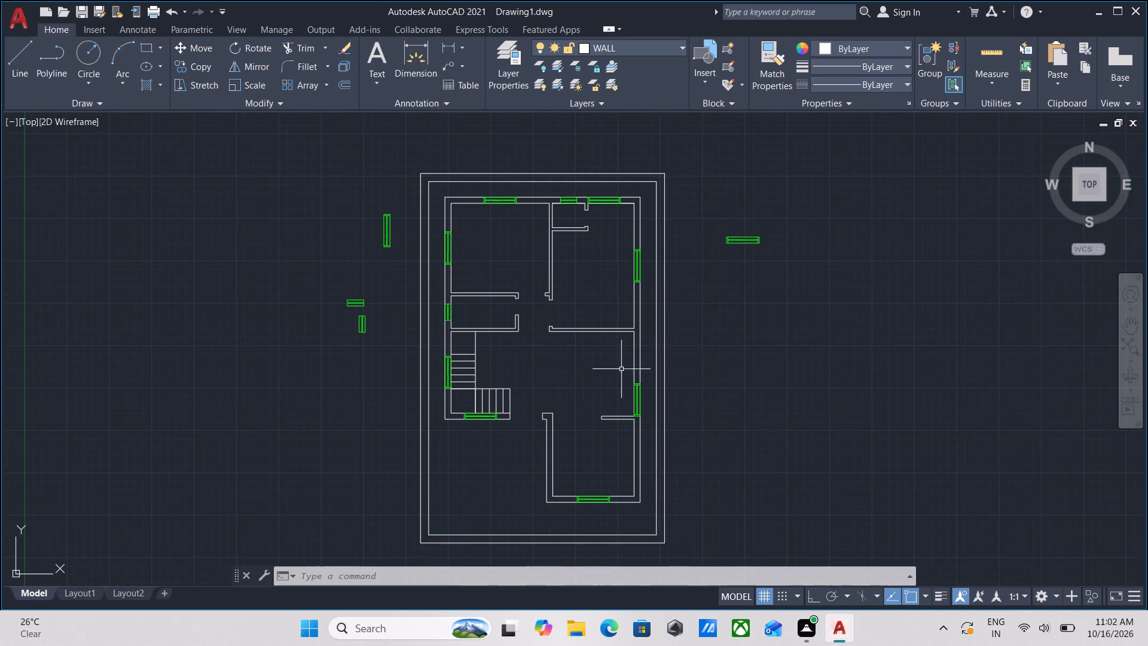
{"action": "middle_click_drag", "start_coordinate": [705, 368], "coordinate": [706, 341]}
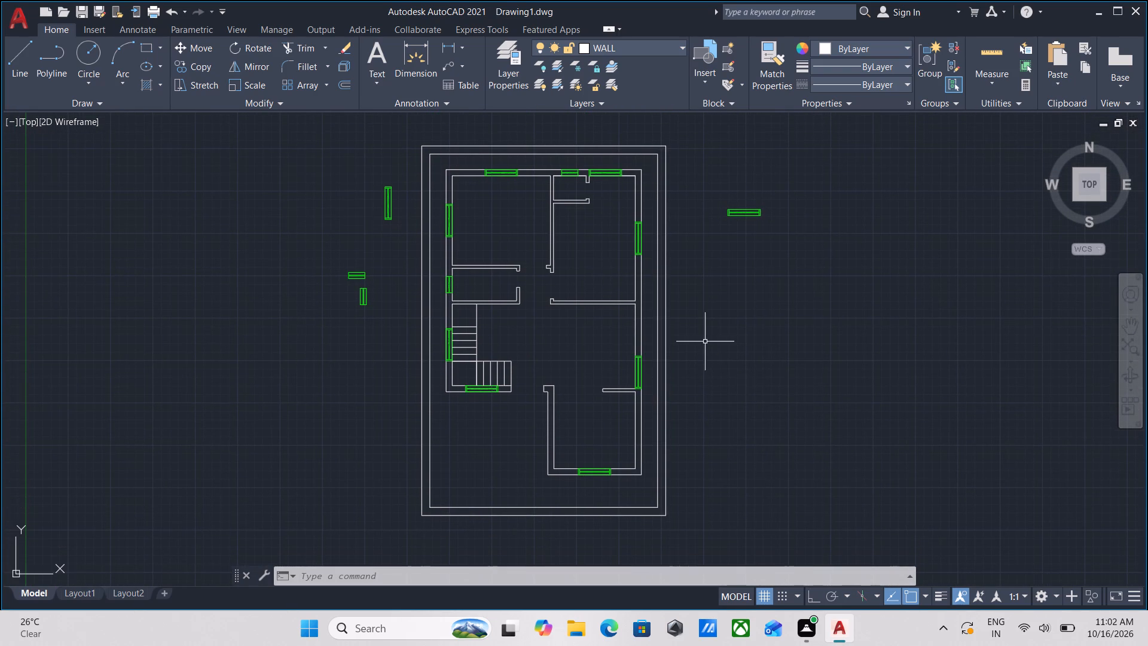
Draw the stair direction line from the horizontal flight's end riser midpoint, about 5'-9" to the landing centre, up to the topmost tread line's midpoint.
{"action": "scroll", "coordinate": [505, 392], "scroll_direction": "up", "scroll_amount": 3}
{"action": "middle_click_drag", "start_coordinate": [483, 392], "coordinate": [516, 406]}
{"action": "key", "text": "l"}
{"action": "key", "text": "Return"}
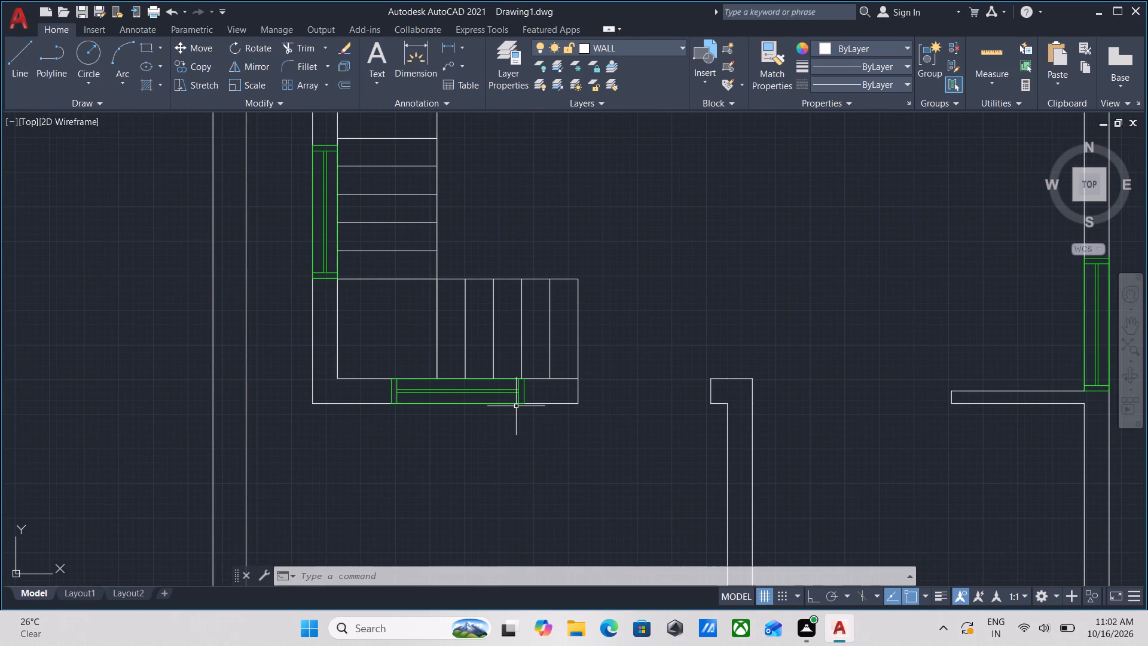
{"action": "left_click", "coordinate": [579, 332]}
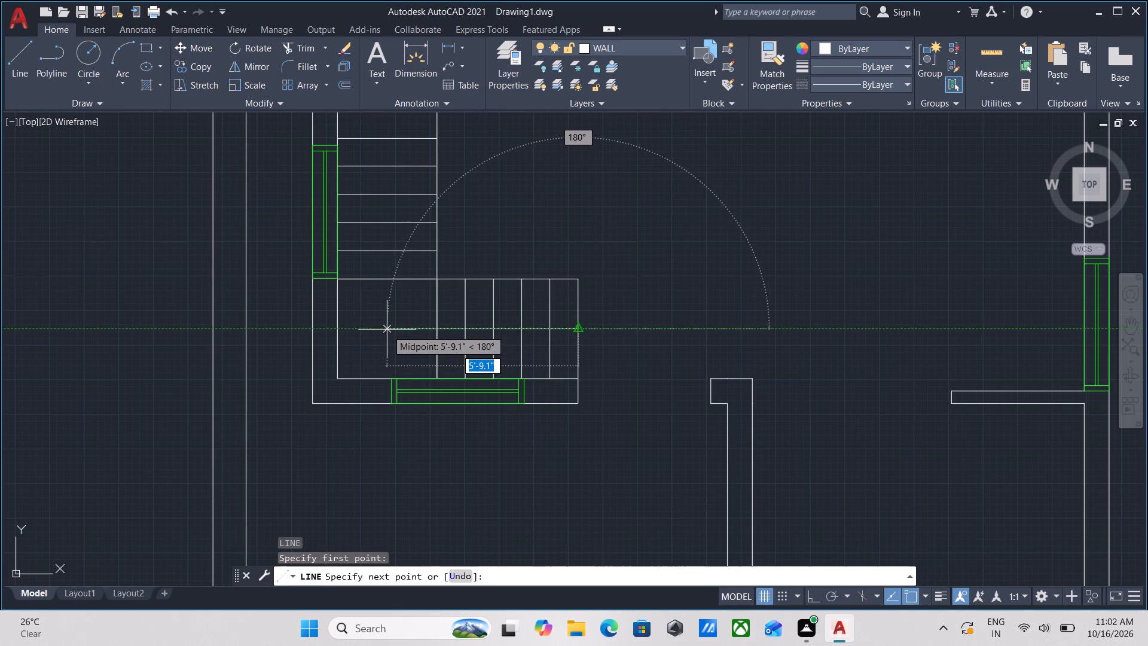
{"action": "left_click", "coordinate": [387, 330]}
{"action": "middle_click_drag", "start_coordinate": [383, 267], "coordinate": [407, 431]}
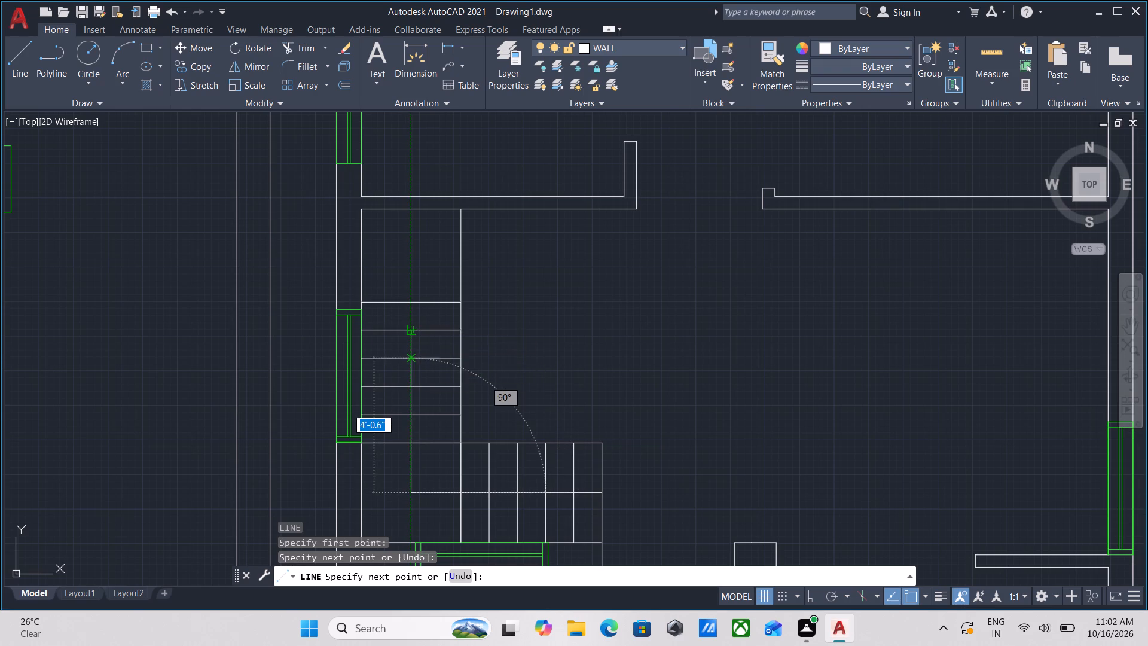
{"action": "left_click", "coordinate": [412, 308]}
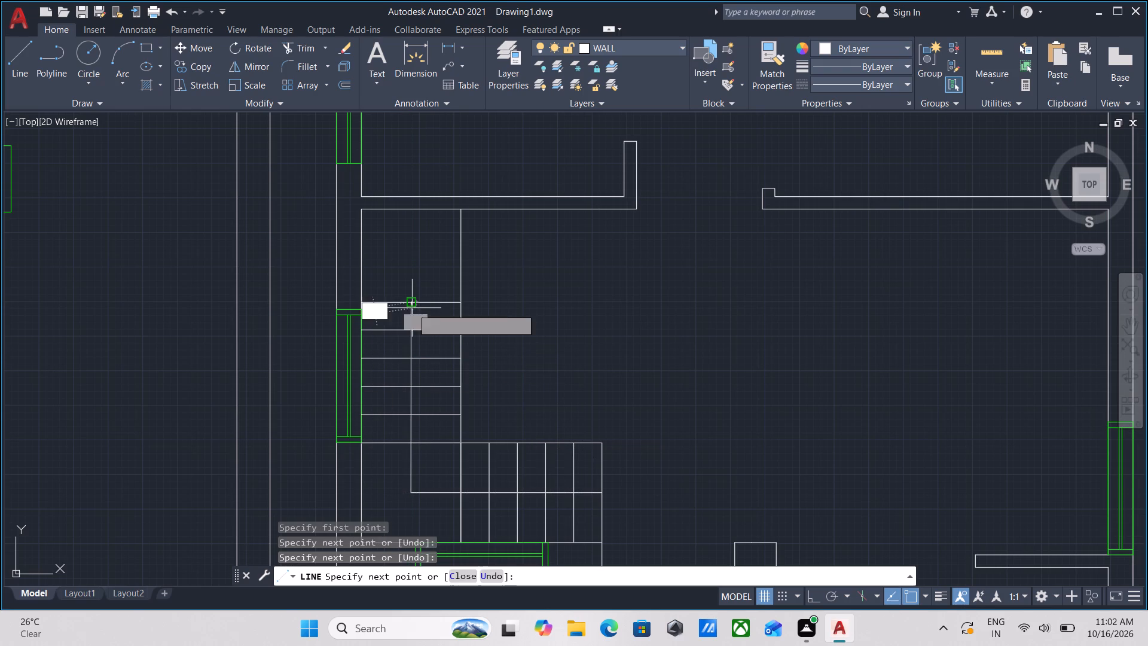
Draw one half of an arrowhead with three lines from the stair direction line's top end back to that line, about 8" below.
{"action": "scroll", "coordinate": [395, 313], "scroll_direction": "up", "scroll_amount": 2}
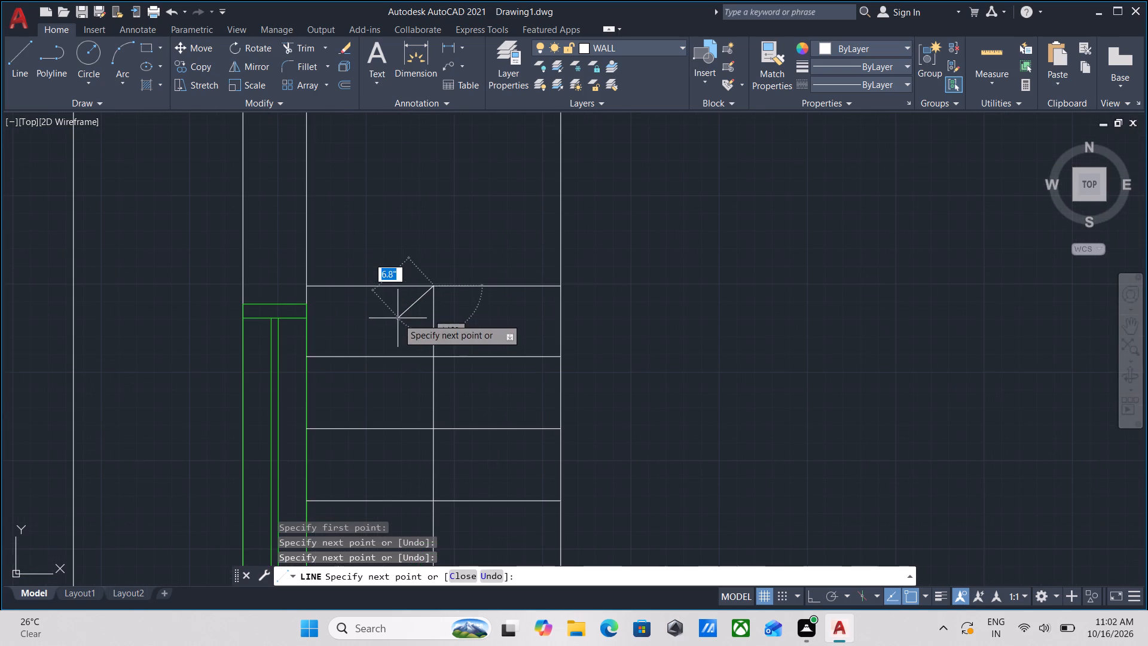
{"action": "left_click", "coordinate": [390, 334]}
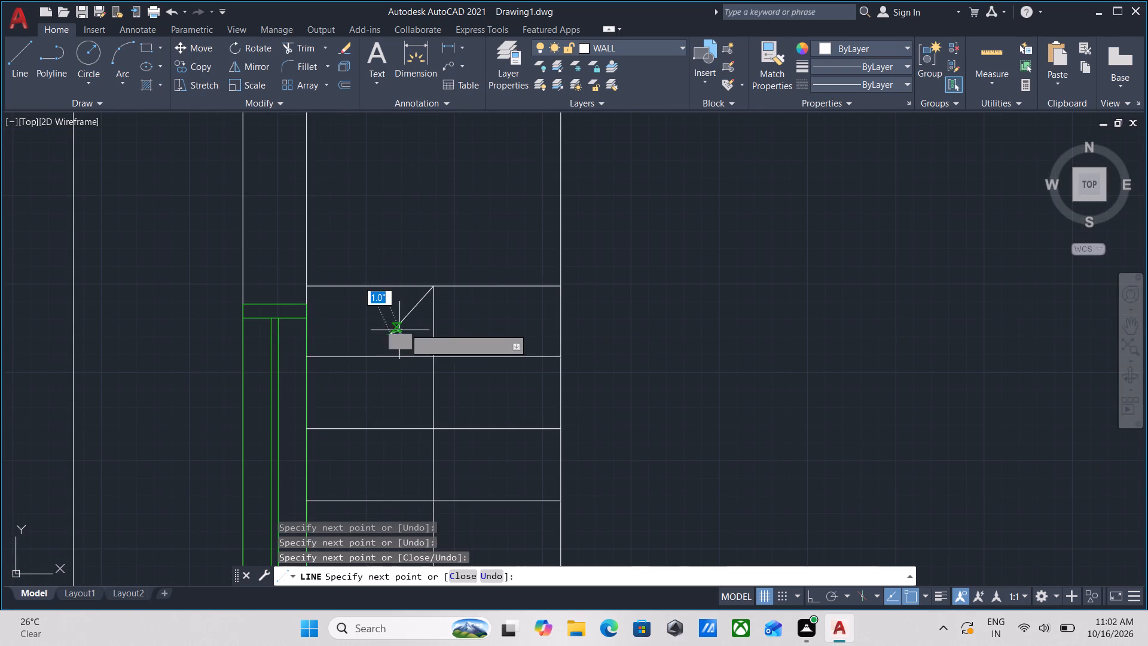
{"action": "left_click", "coordinate": [423, 314]}
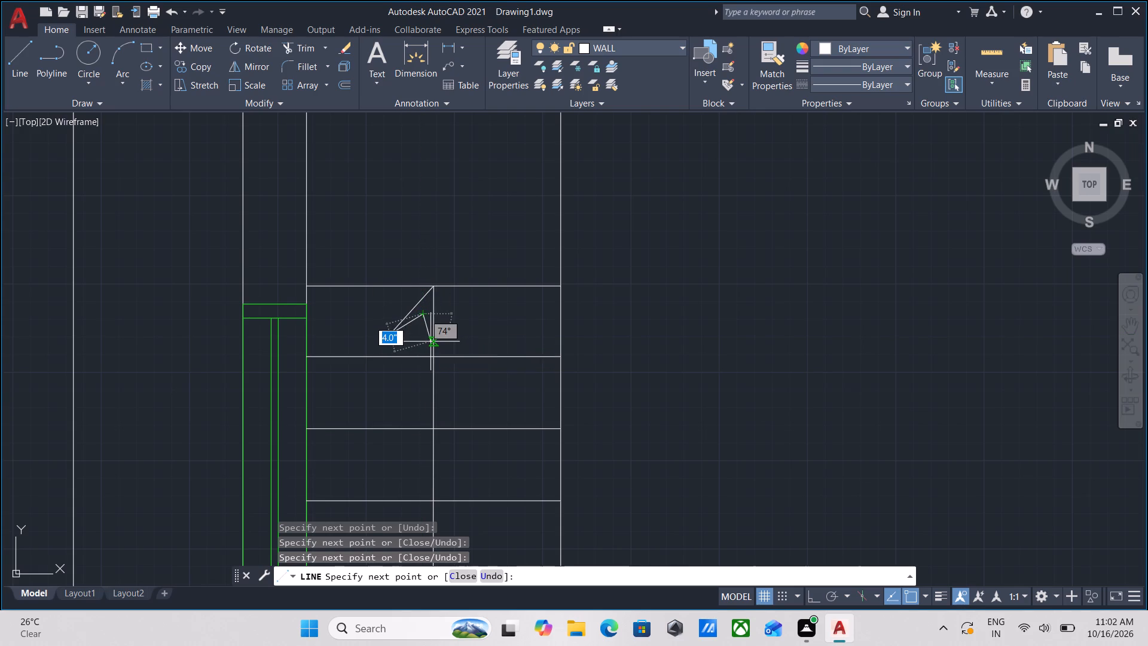
{"action": "scroll", "coordinate": [430, 342], "scroll_direction": "up", "scroll_amount": 2}
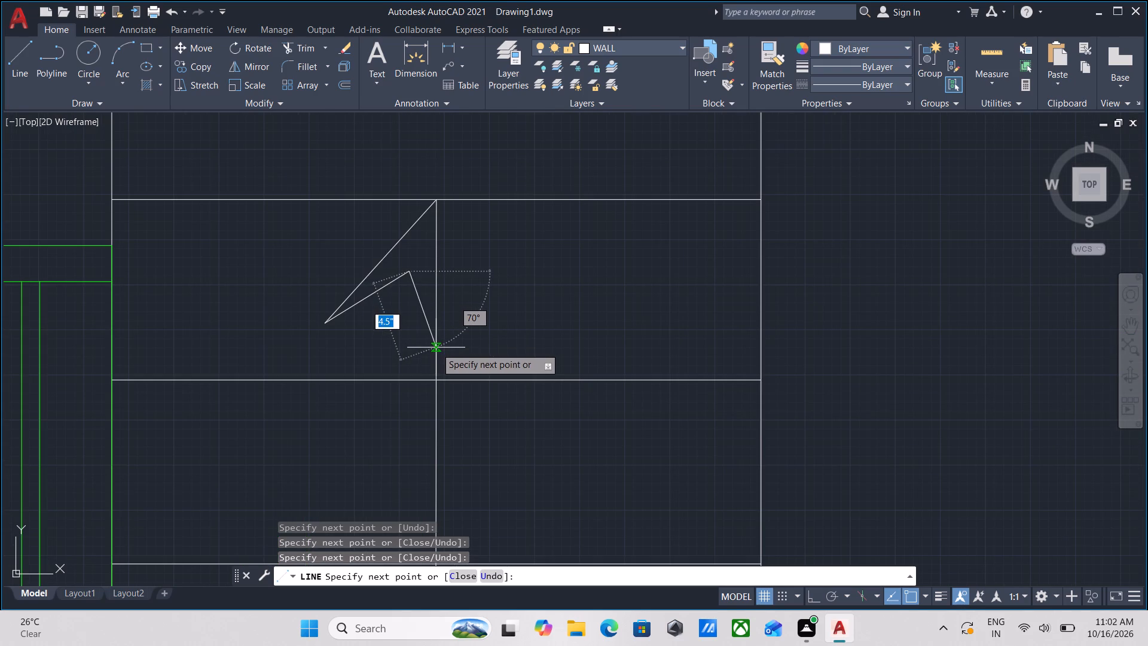
{"action": "left_click", "coordinate": [436, 348]}
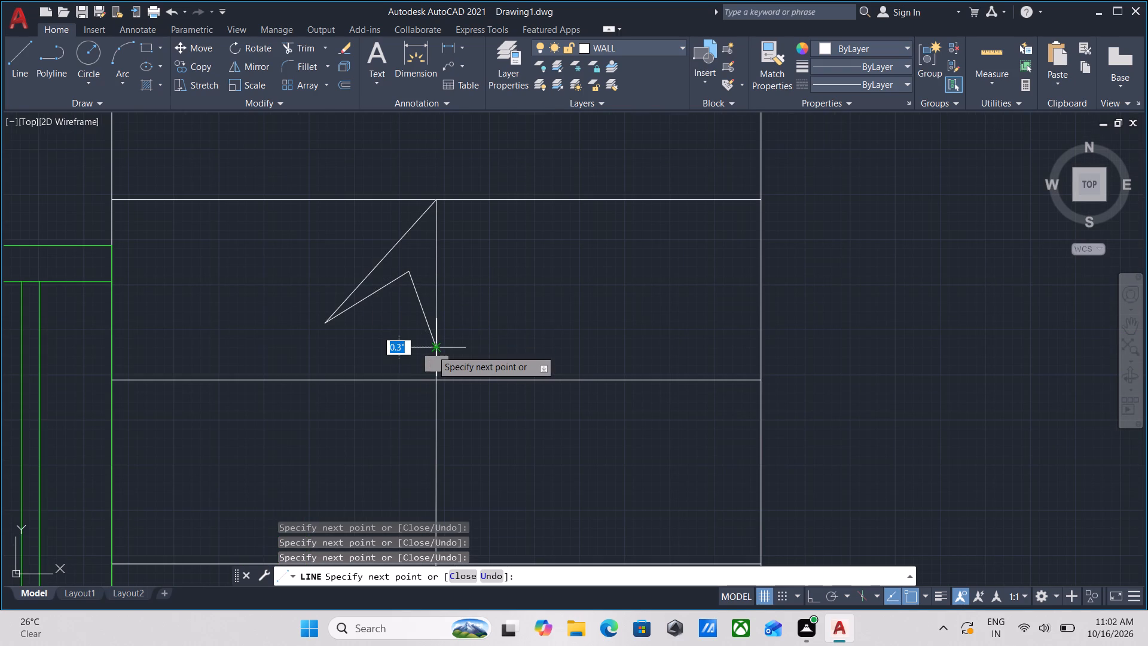
{"action": "key", "text": "Escape"}
Mirror the three arrowhead lines about the stair direction line, keeping the source lines.
{"action": "scroll", "coordinate": [359, 307], "scroll_direction": "up", "scroll_amount": 2}
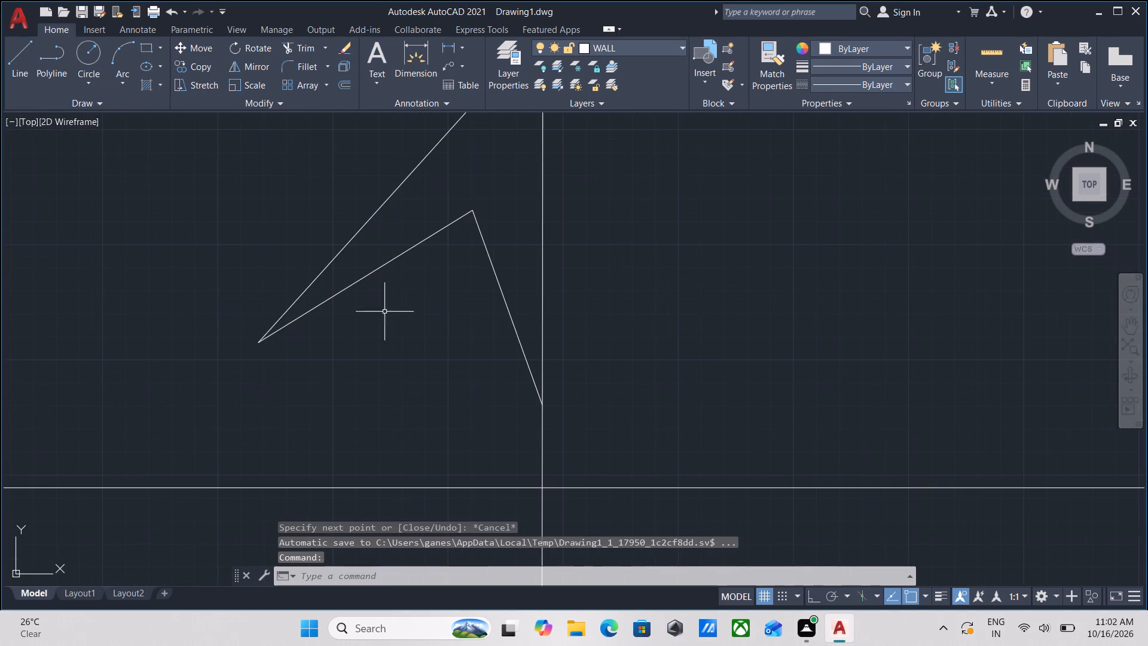
{"action": "left_click", "coordinate": [501, 227]}
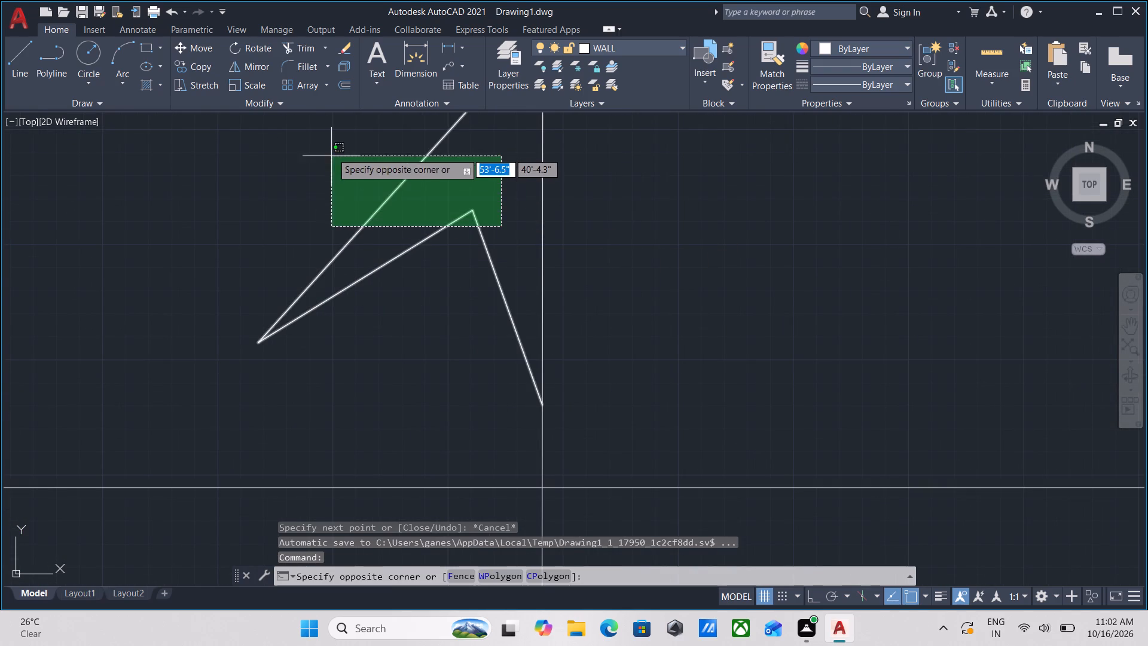
{"action": "left_click", "coordinate": [342, 147]}
{"action": "scroll", "coordinate": [398, 299], "scroll_direction": "down", "scroll_amount": 1}
{"action": "middle_click_drag", "start_coordinate": [398, 327], "coordinate": [392, 401]}
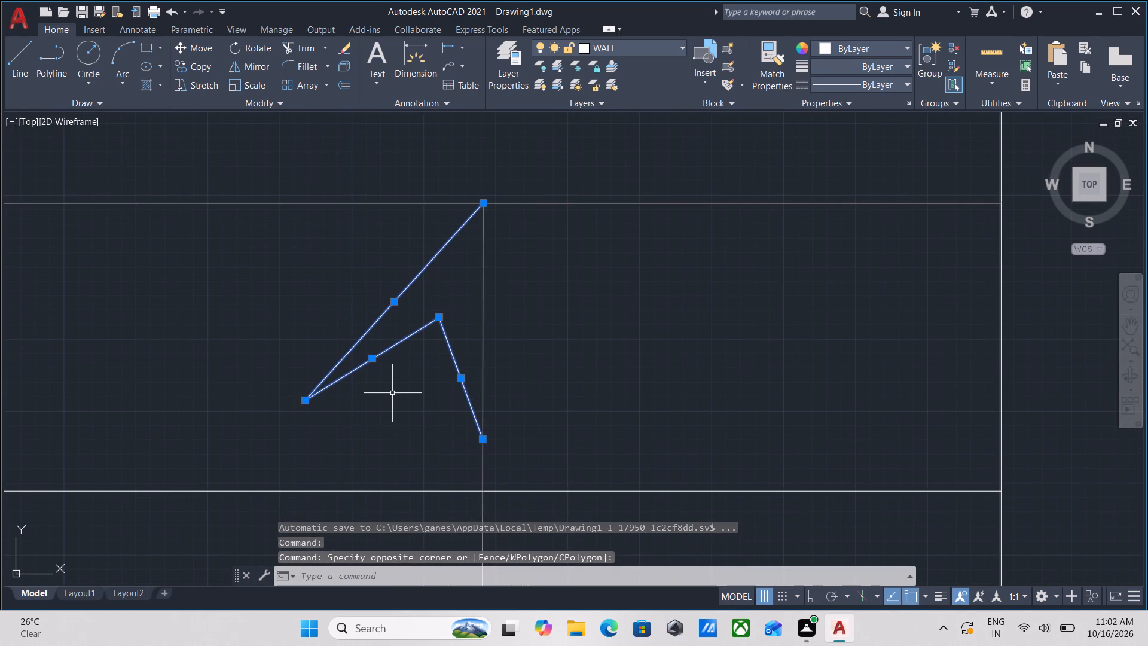
{"action": "type", "text": "MI"}
{"action": "key", "text": "Return"}
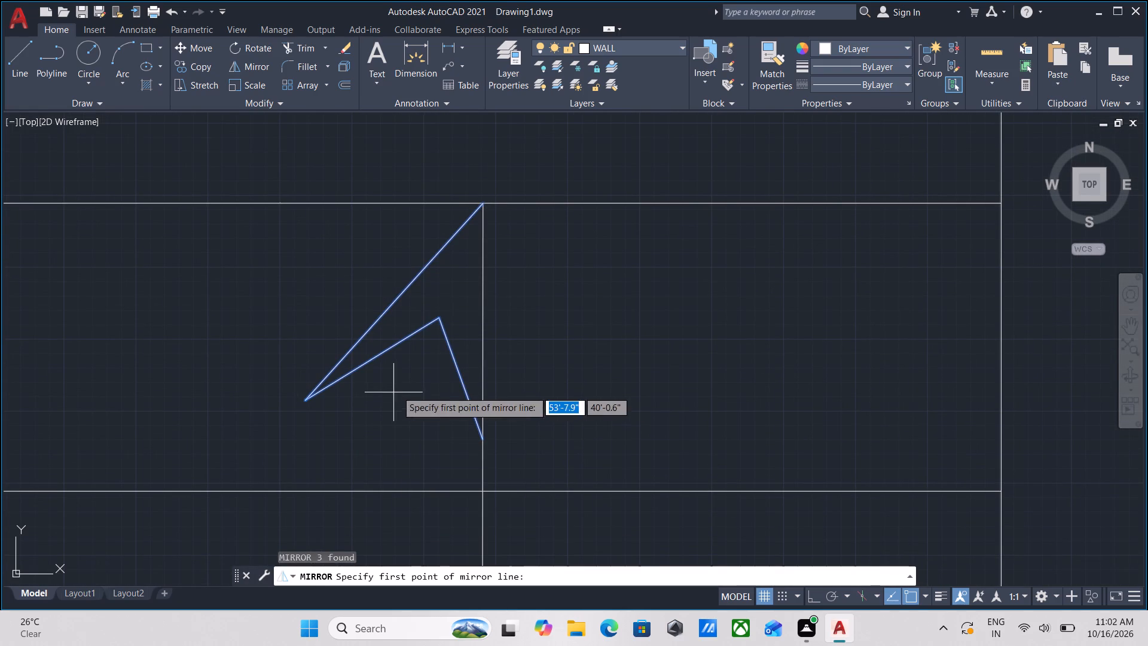
{"action": "left_click", "coordinate": [484, 440]}
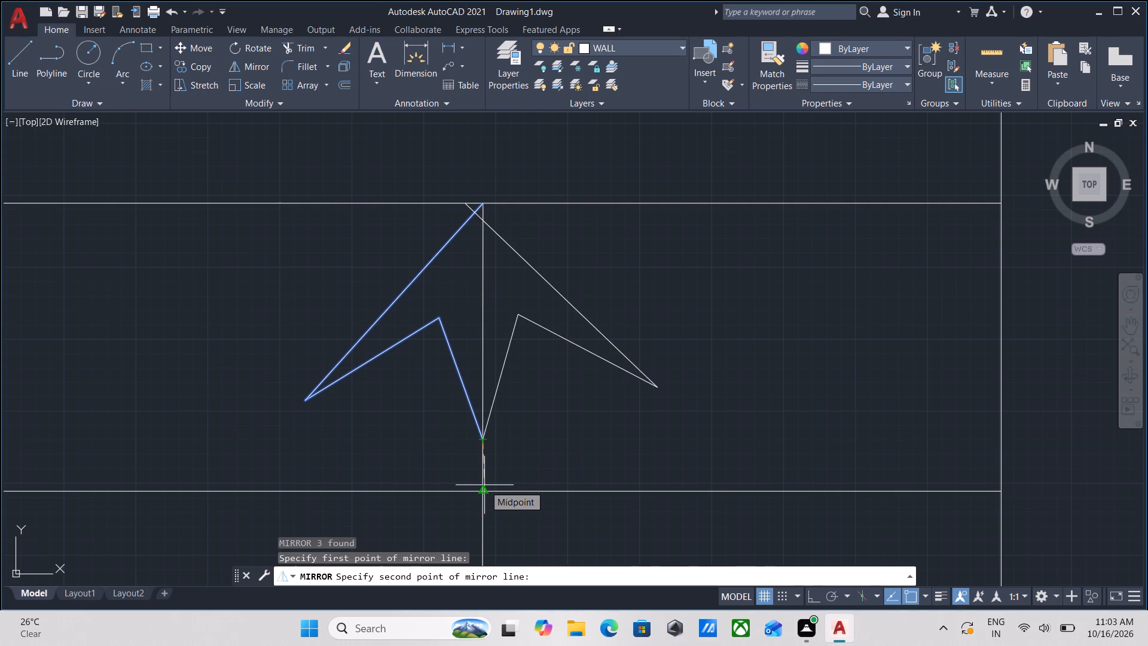
{"action": "left_click", "coordinate": [484, 205]}
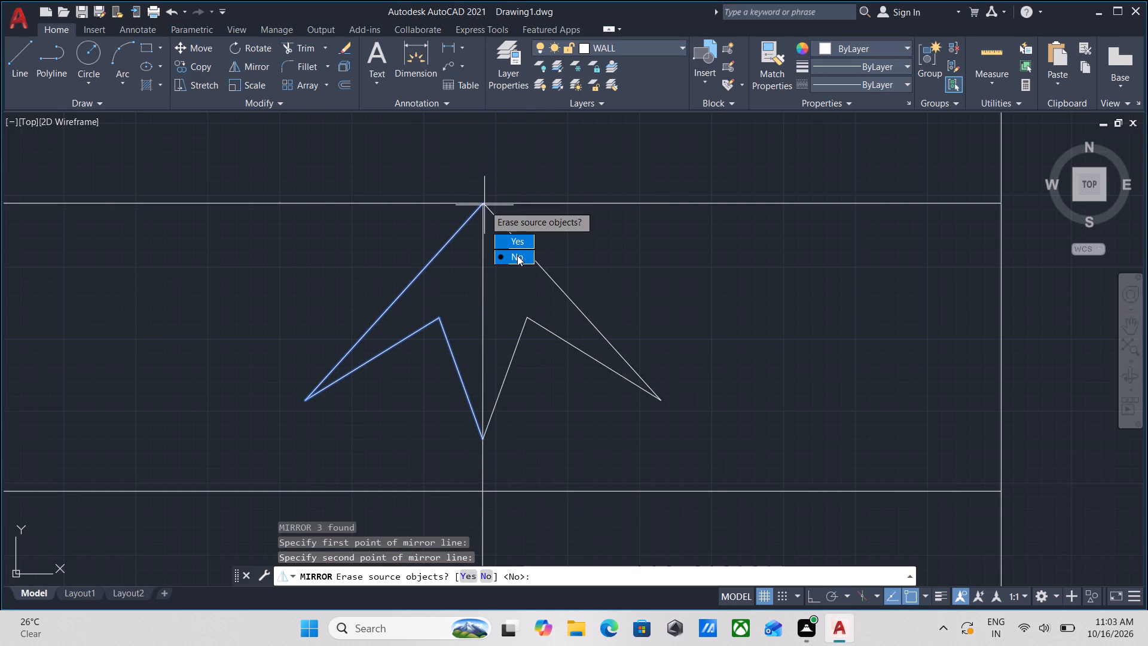
{"action": "left_click", "coordinate": [517, 255]}
Trim away the part of the stair direction line inside the arrowhead.
{"action": "scroll", "coordinate": [494, 230], "scroll_direction": "down", "scroll_amount": 2}
{"action": "scroll", "coordinate": [514, 281], "scroll_direction": "up", "scroll_amount": 1}
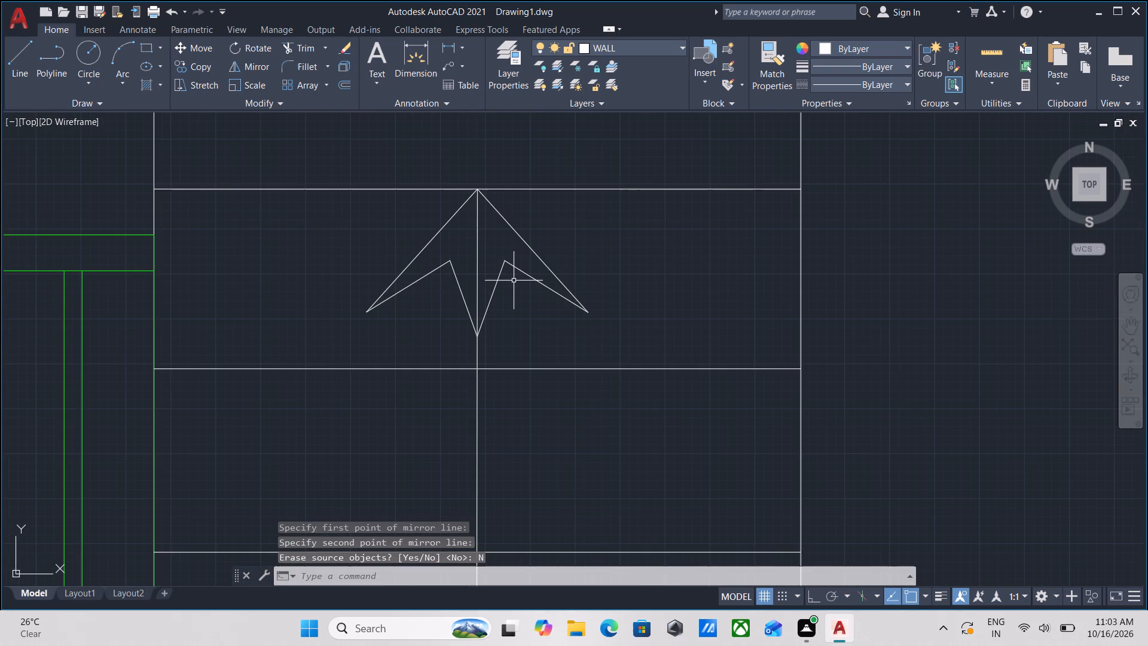
{"action": "type", "text": "TR"}
{"action": "key", "text": "Return"}
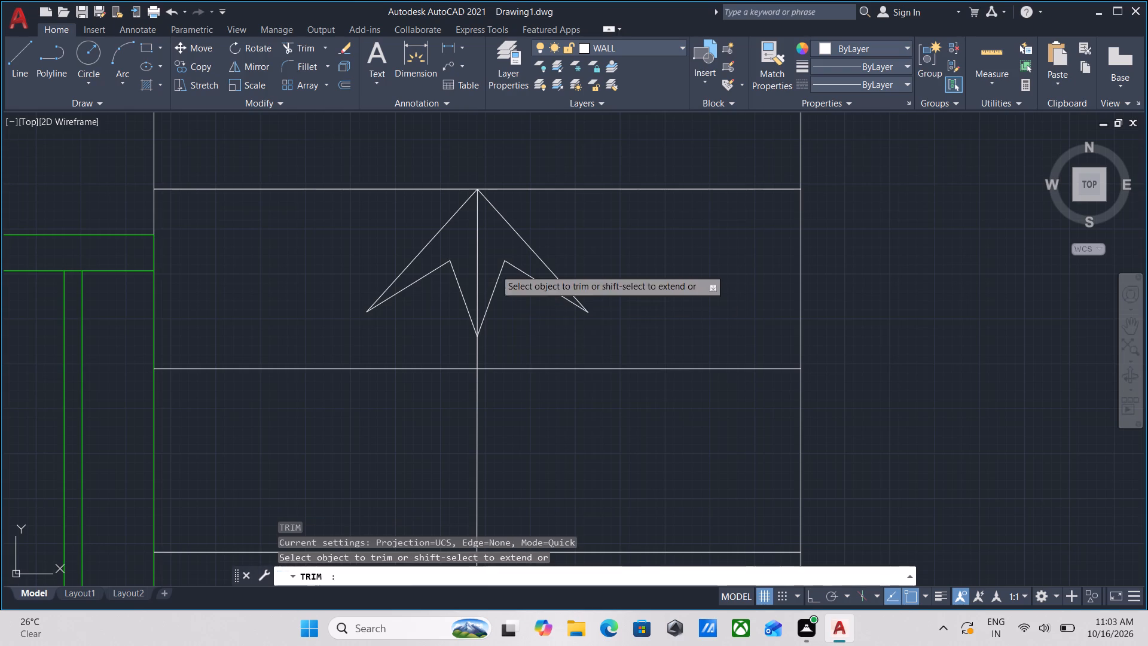
{"action": "left_click", "coordinate": [484, 245]}
{"action": "left_click", "coordinate": [471, 234]}
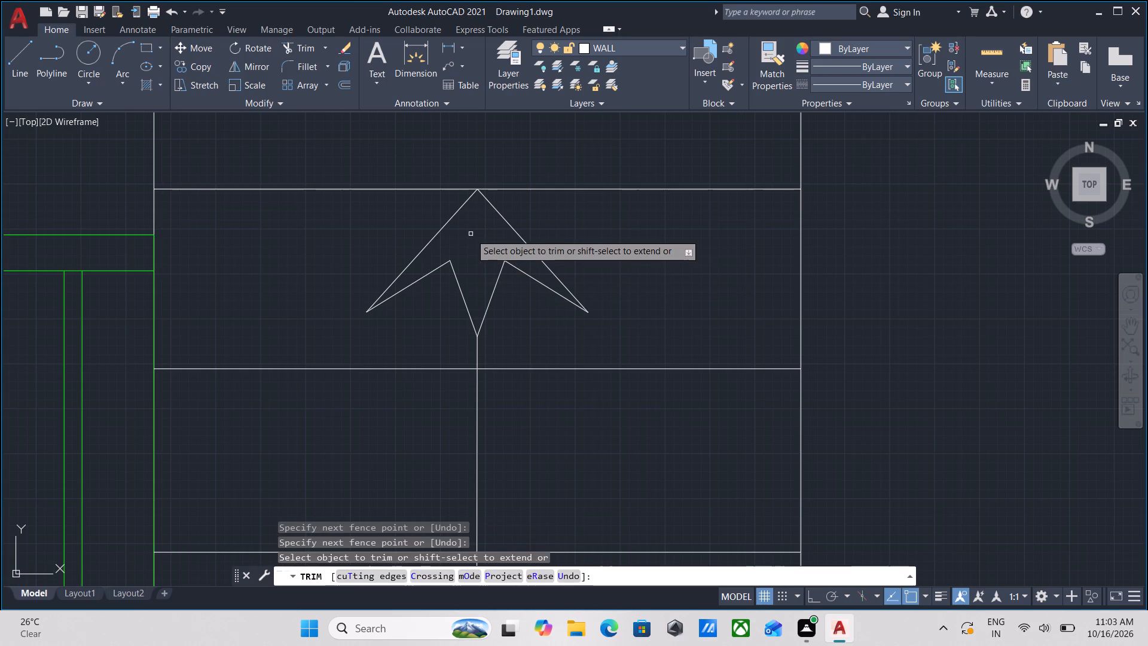
{"action": "key", "text": "Escape"}
Hatch the inside of the stair arrowhead.
{"action": "scroll", "coordinate": [471, 234], "scroll_direction": "down", "scroll_amount": 1}
{"action": "middle_click_drag", "start_coordinate": [471, 234], "coordinate": [484, 252]}
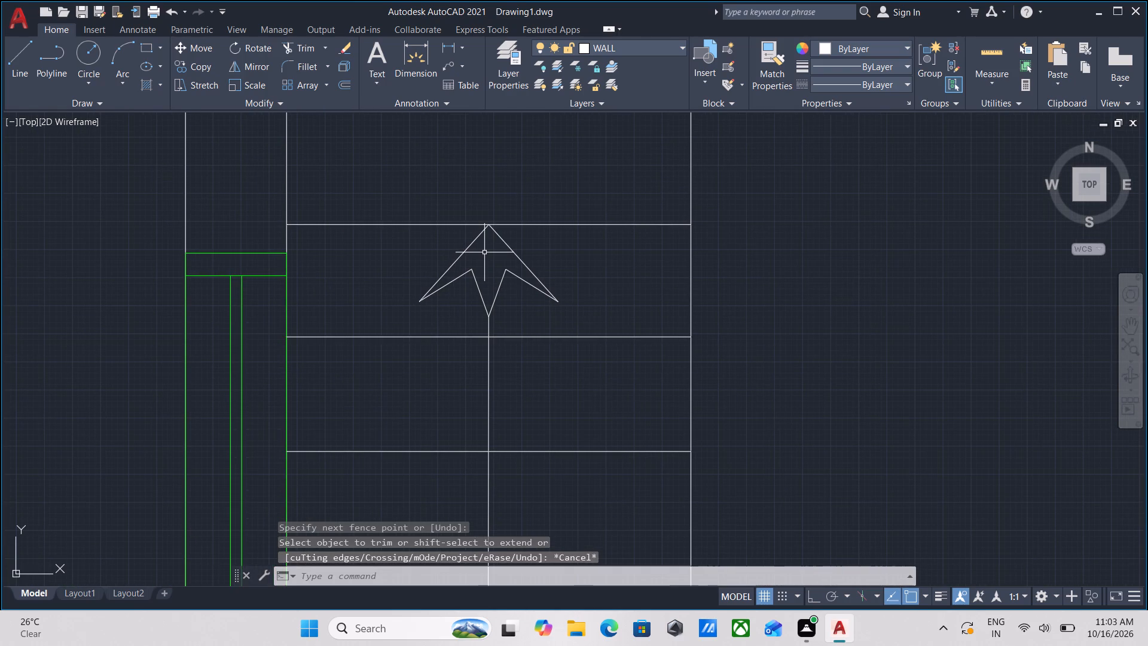
{"action": "key", "text": "h"}
{"action": "key", "text": "Return"}
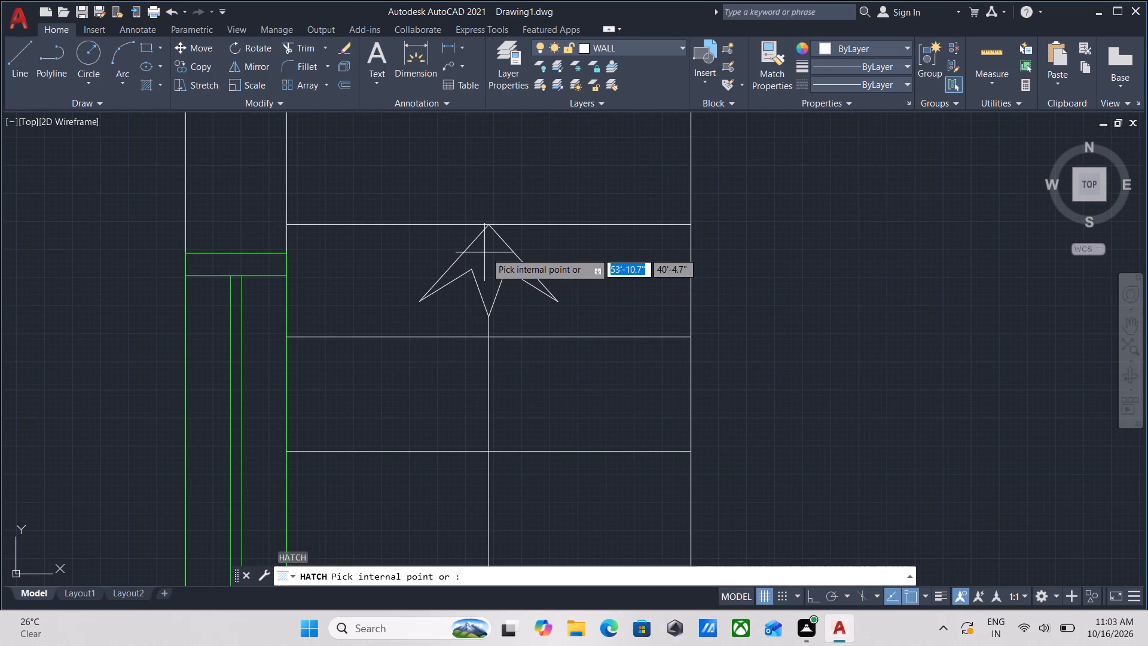
{"action": "left_click", "coordinate": [486, 252]}
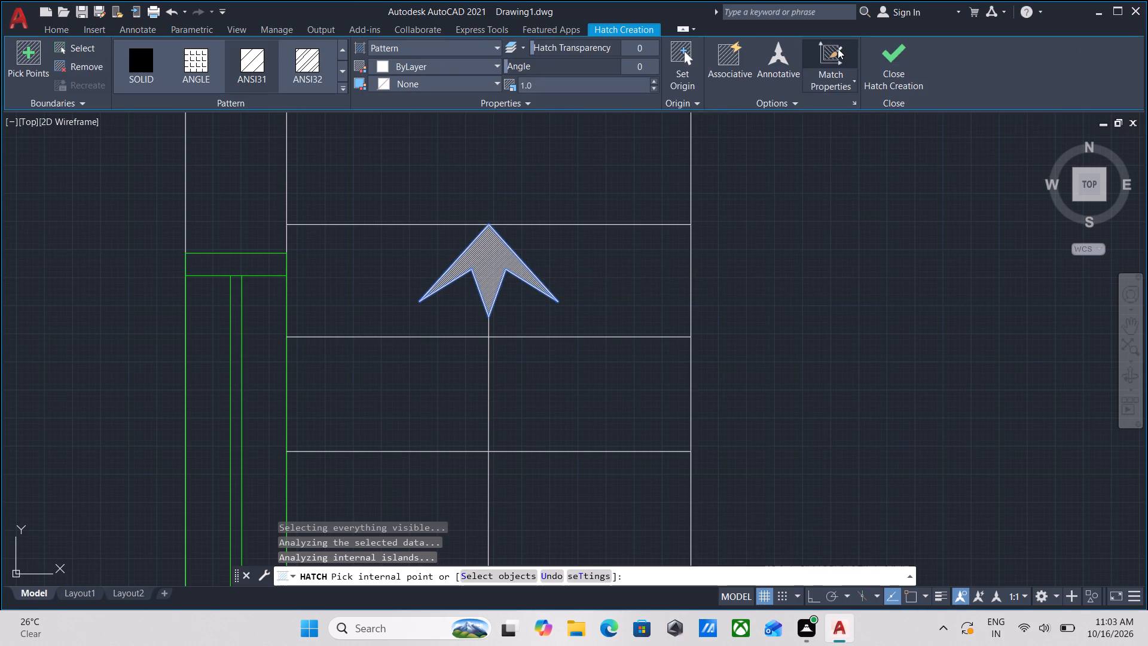
{"action": "left_click", "coordinate": [896, 62]}
Examine the staircase with its direction arrow, the landing and the overall floor plan.
{"action": "scroll", "coordinate": [729, 266], "scroll_direction": "down", "scroll_amount": 2}
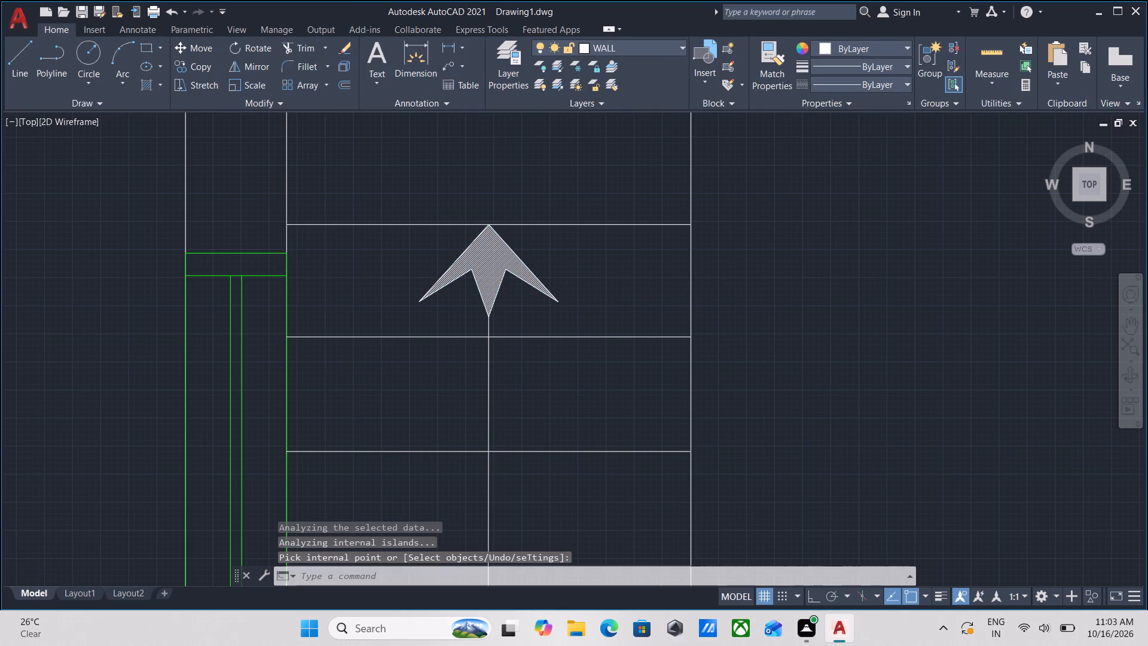
{"action": "scroll", "coordinate": [729, 266], "scroll_direction": "down", "scroll_amount": 3}
{"action": "middle_click_drag", "start_coordinate": [797, 266], "coordinate": [655, 240]}
{"action": "middle_click_drag", "start_coordinate": [715, 275], "coordinate": [712, 268]}
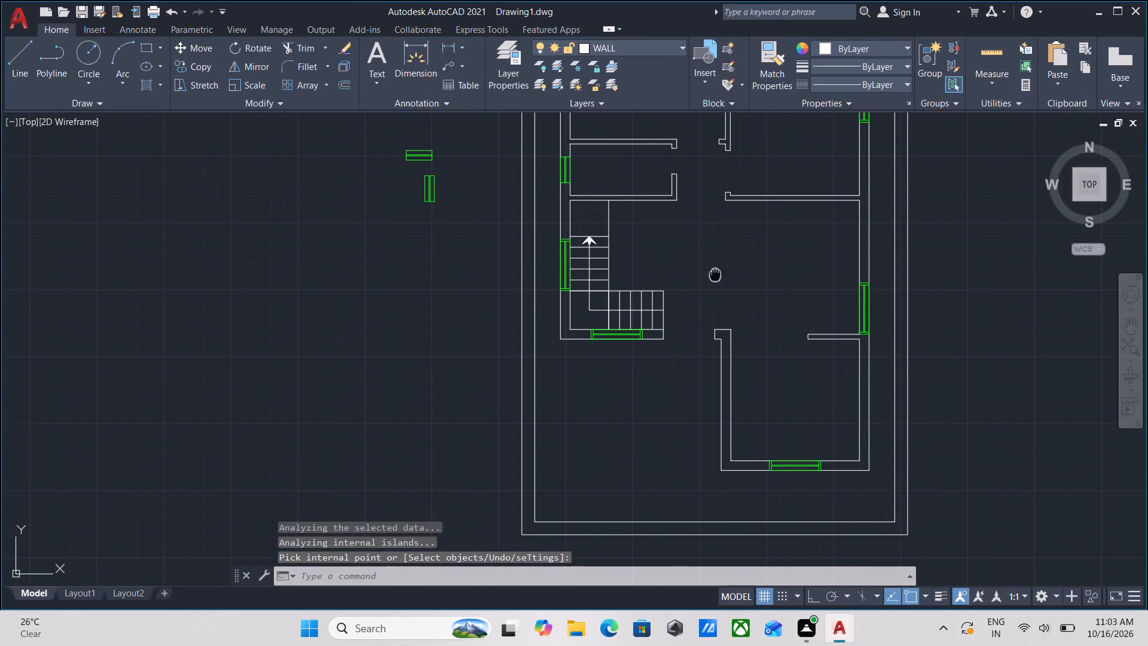
{"action": "middle_click_drag", "start_coordinate": [712, 268], "coordinate": [689, 246]}
{"action": "middle_click_drag", "start_coordinate": [686, 292], "coordinate": [677, 351]}
{"action": "scroll", "coordinate": [538, 334], "scroll_direction": "up", "scroll_amount": 3}
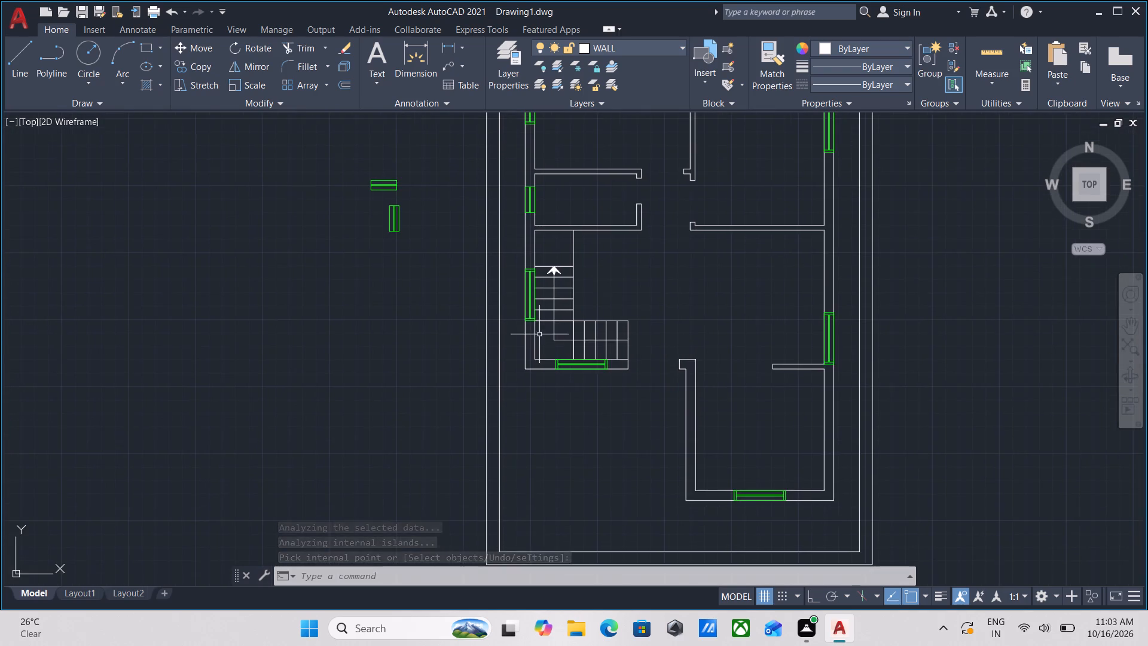
{"action": "scroll", "coordinate": [559, 365], "scroll_direction": "up", "scroll_amount": 2}
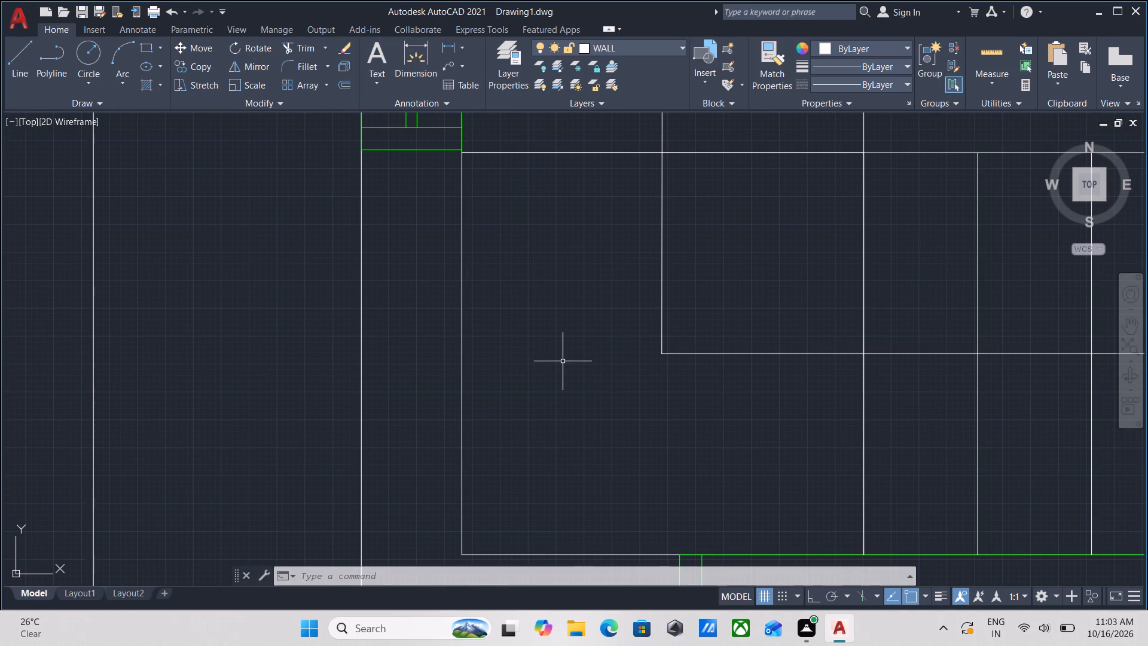
{"action": "scroll", "coordinate": [573, 361], "scroll_direction": "down", "scroll_amount": 3}
{"action": "middle_click_drag", "start_coordinate": [582, 364], "coordinate": [572, 334]}
{"action": "scroll", "coordinate": [589, 350], "scroll_direction": "down", "scroll_amount": 1}
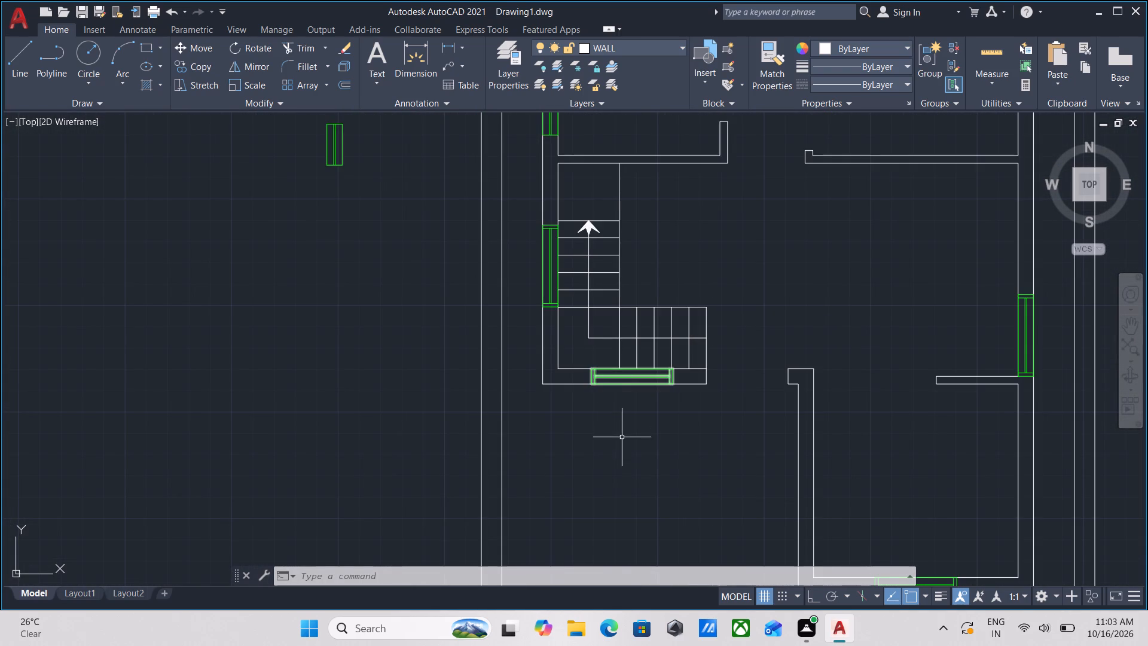
{"action": "scroll", "coordinate": [617, 455], "scroll_direction": "down", "scroll_amount": 1}
{"action": "middle_click_drag", "start_coordinate": [617, 455], "coordinate": [615, 443]}
{"action": "scroll", "coordinate": [616, 441], "scroll_direction": "down", "scroll_amount": 2}
{"action": "middle_click_drag", "start_coordinate": [616, 441], "coordinate": [558, 442]}
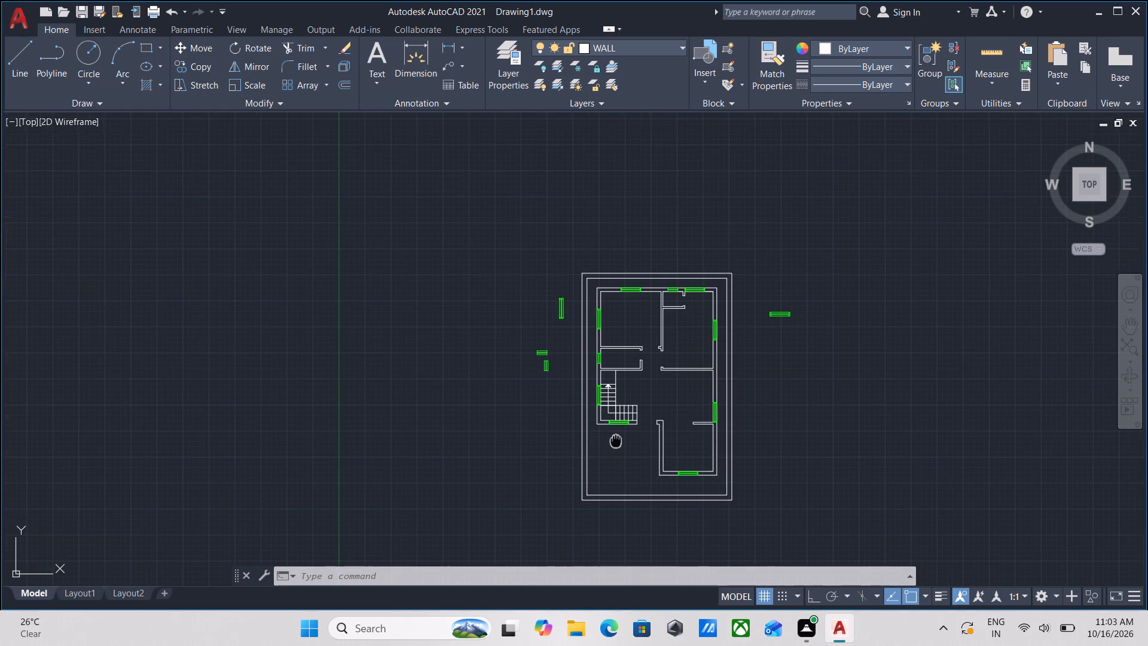
{"action": "middle_click_drag", "start_coordinate": [558, 442], "coordinate": [504, 443]}
{"action": "scroll", "coordinate": [555, 404], "scroll_direction": "up", "scroll_amount": 3}
{"action": "scroll", "coordinate": [547, 406], "scroll_direction": "down", "scroll_amount": 2}
{"action": "middle_click_drag", "start_coordinate": [547, 406], "coordinate": [546, 379]}
Insert the Door - Imperial block from the architectural tool palette into the empty area west of the house plan.
{"action": "type", "text": "TP"}
{"action": "key", "text": "Return"}
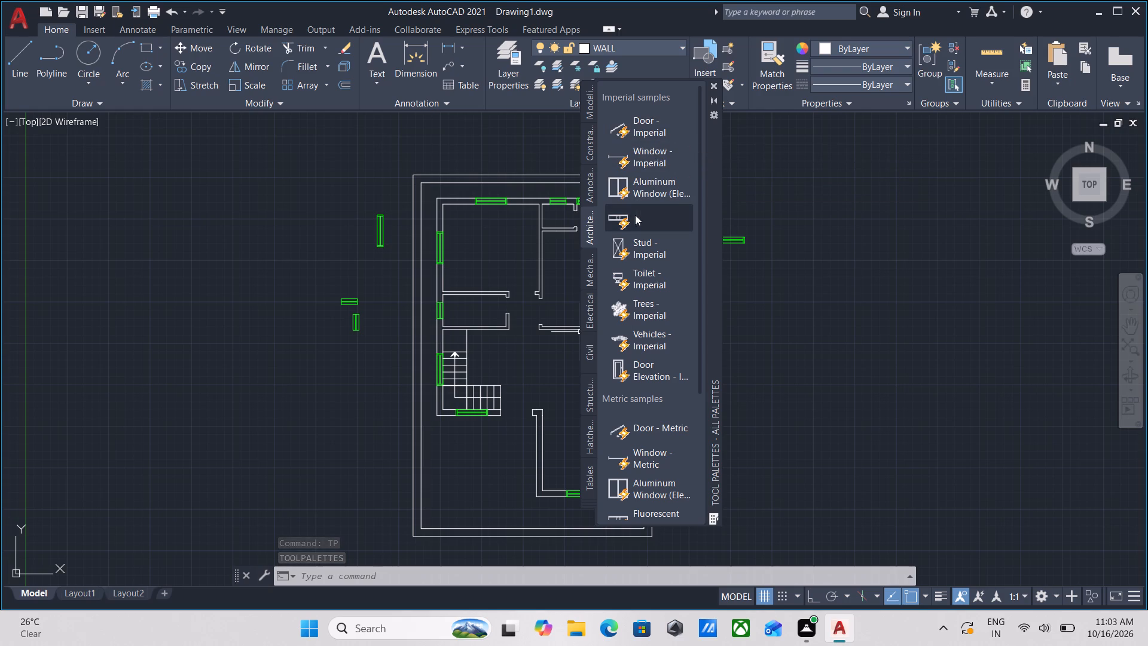
{"action": "scroll", "coordinate": [634, 288], "scroll_direction": "down", "scroll_amount": 1}
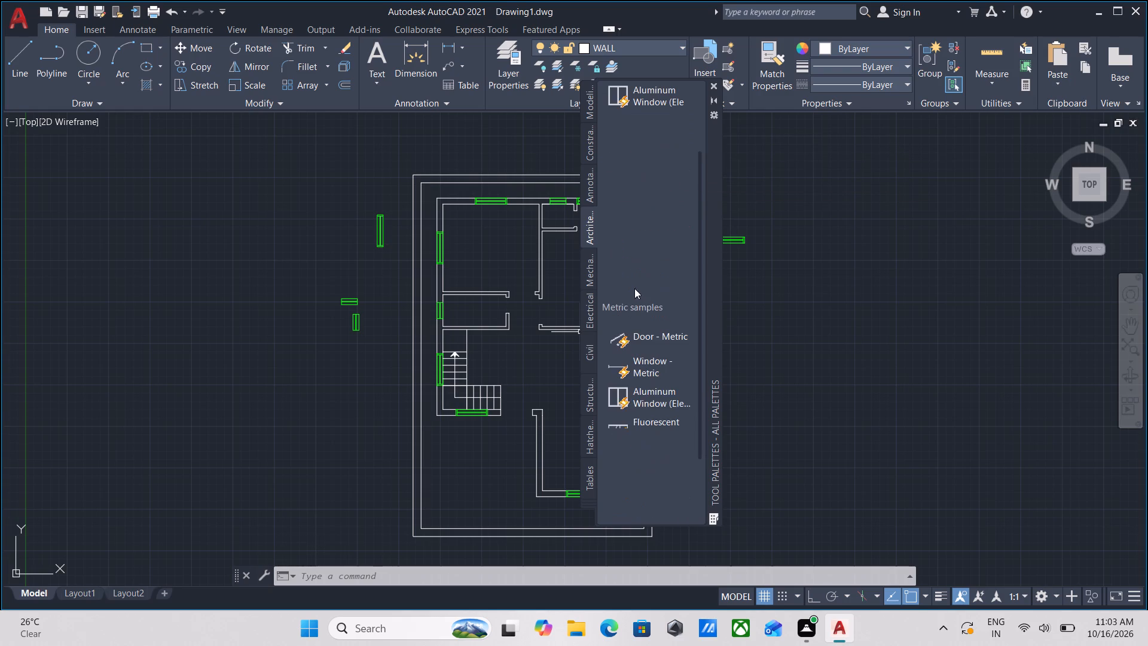
{"action": "scroll", "coordinate": [630, 202], "scroll_direction": "up", "scroll_amount": 3}
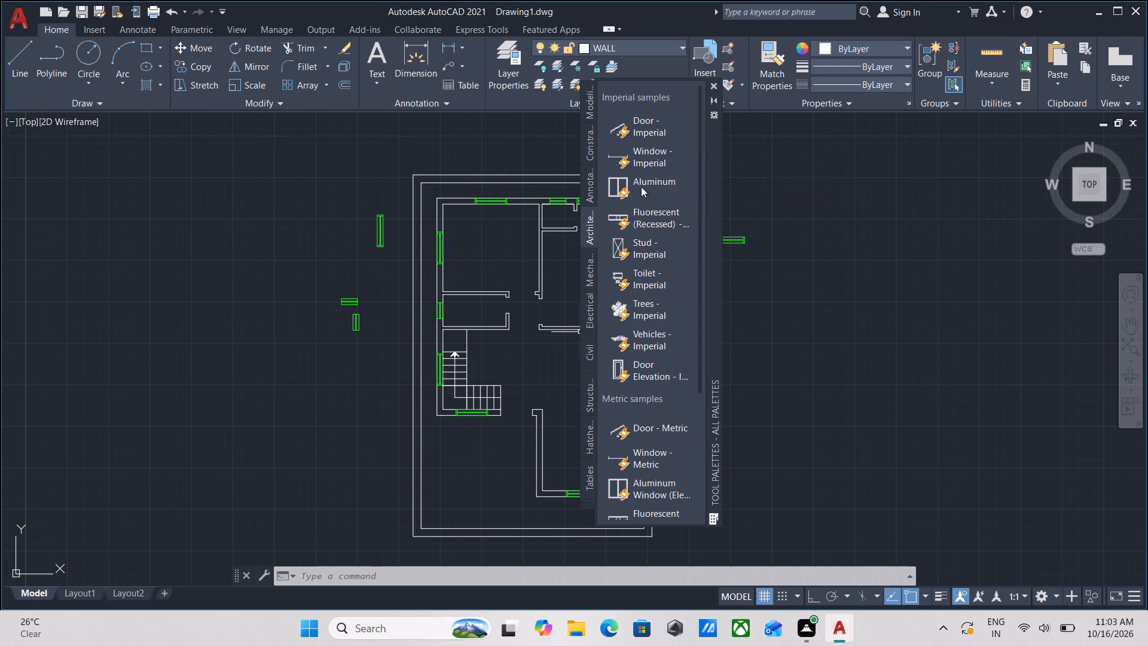
{"action": "left_click", "coordinate": [642, 131]}
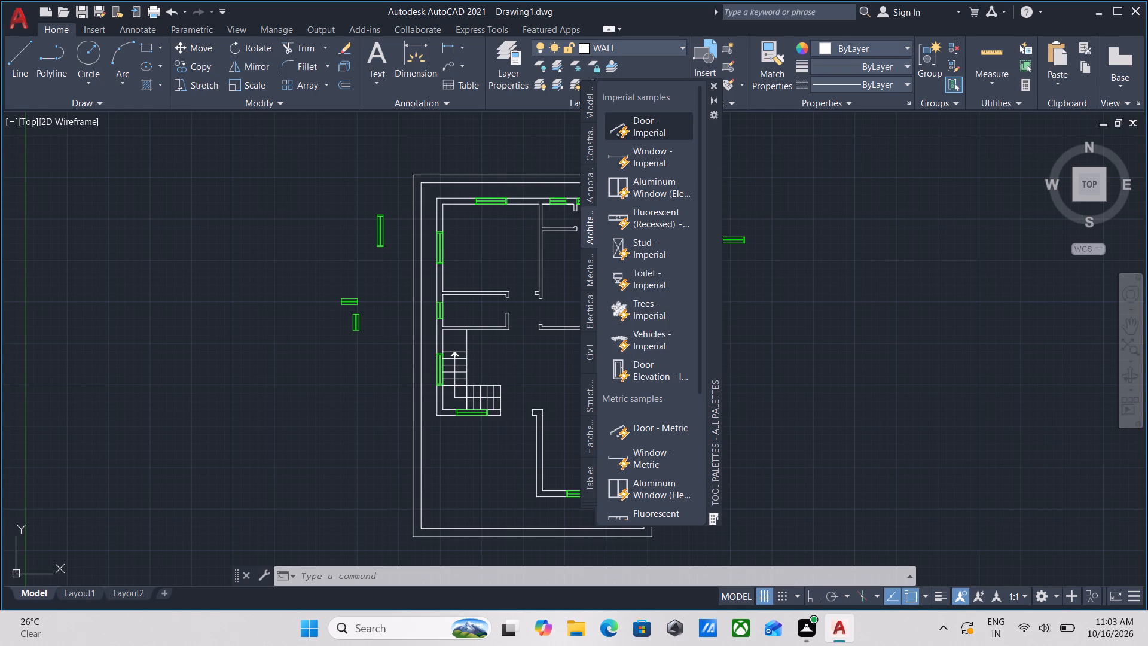
{"action": "left_click", "coordinate": [244, 322]}
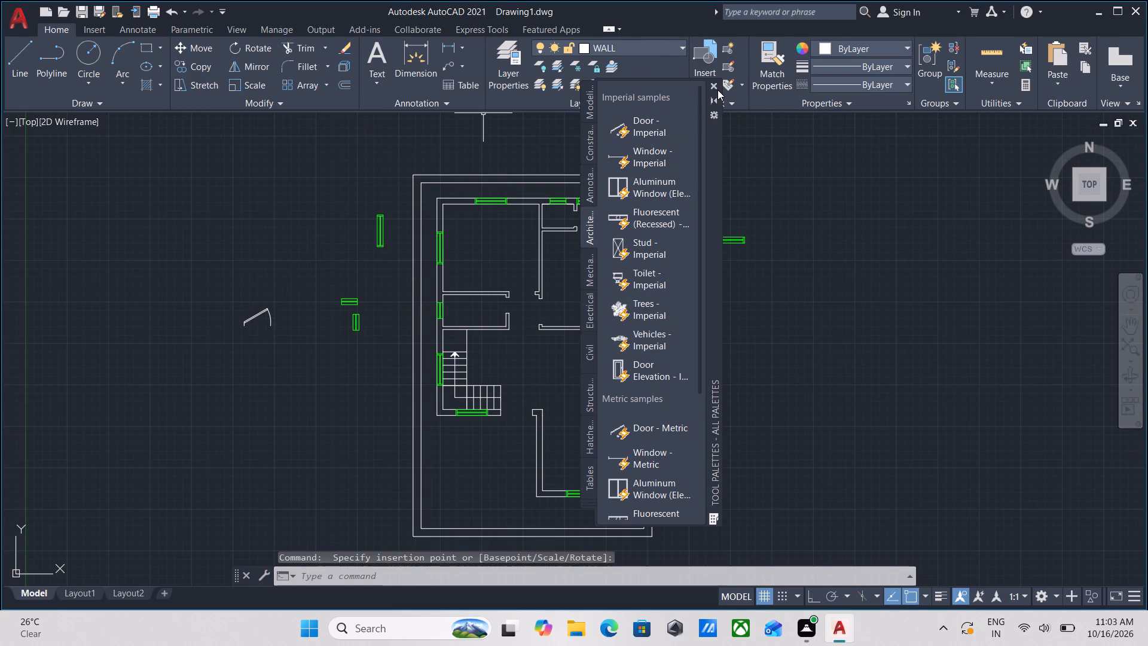
{"action": "left_click", "coordinate": [716, 87]}
Set the DOORS layer colour to yellow and assign the inserted door block to the DOORS layer.
{"action": "scroll", "coordinate": [321, 286], "scroll_direction": "up", "scroll_amount": 2}
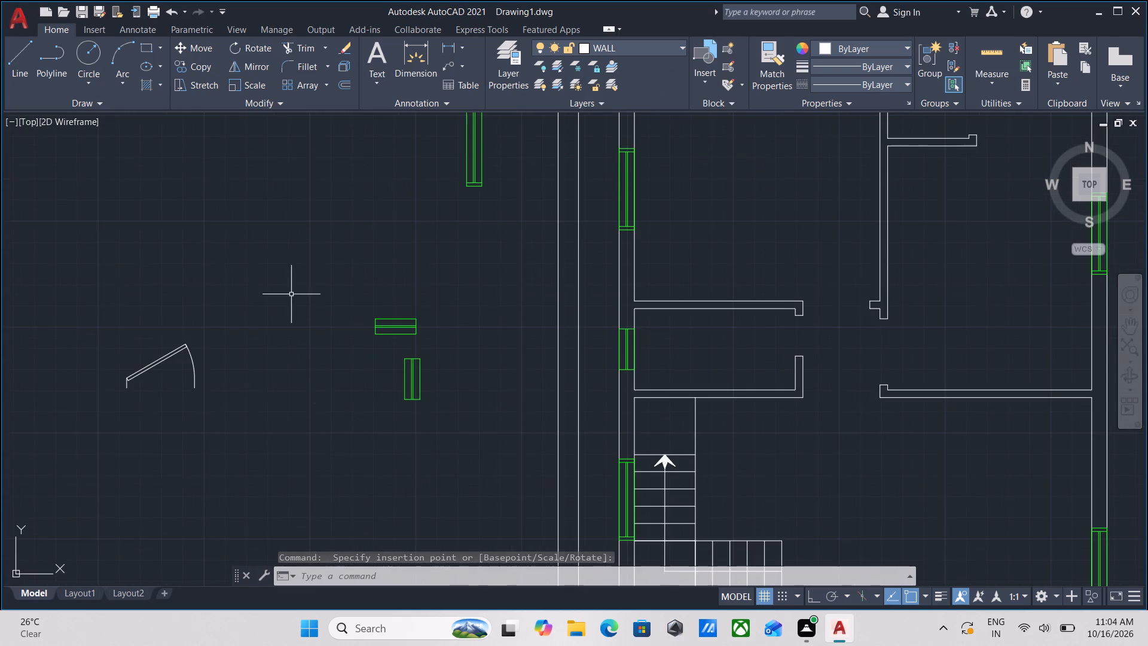
{"action": "middle_click_drag", "start_coordinate": [291, 294], "coordinate": [414, 228]}
{"action": "left_click", "coordinate": [365, 275]}
{"action": "left_click", "coordinate": [264, 301]}
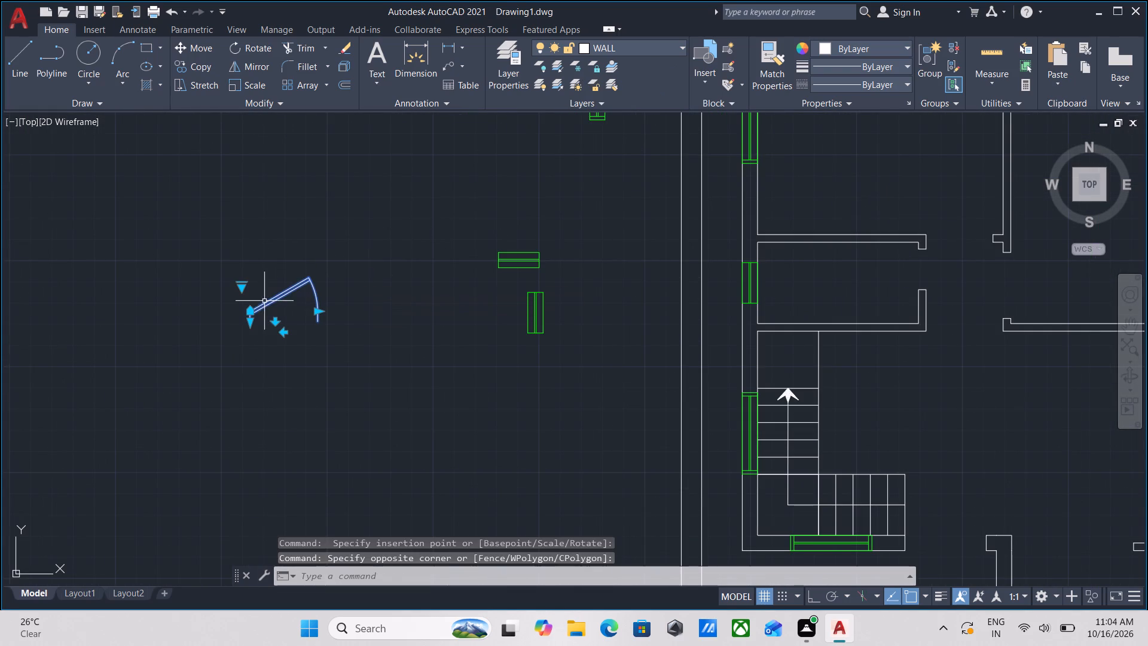
{"action": "left_click", "coordinate": [635, 44]}
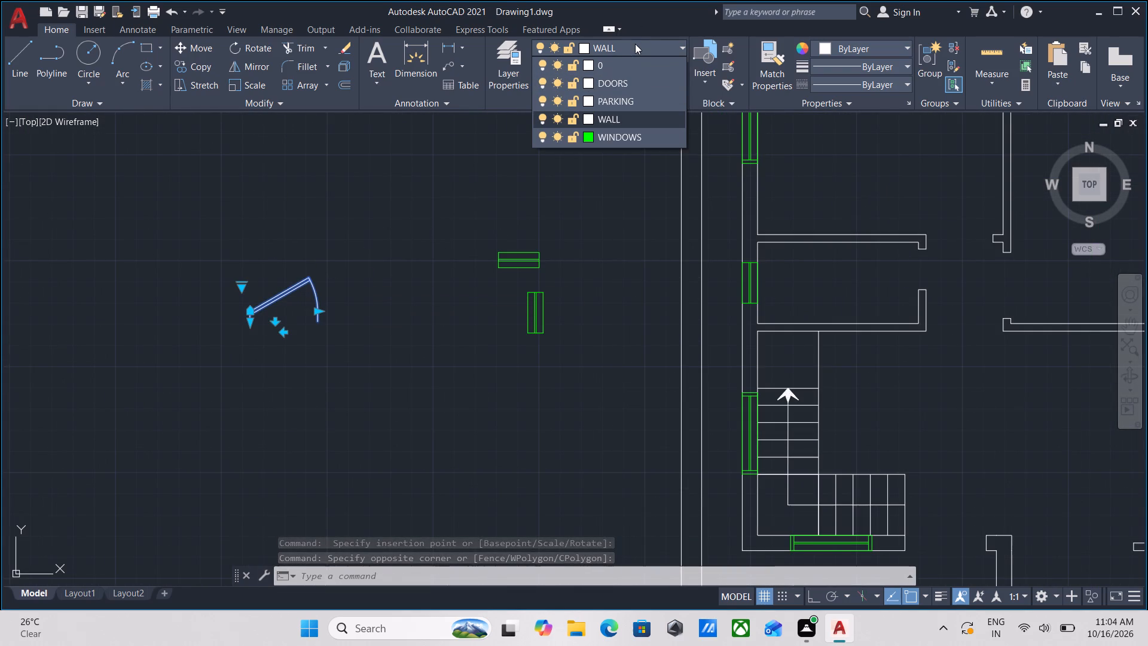
{"action": "left_click", "coordinate": [591, 83]}
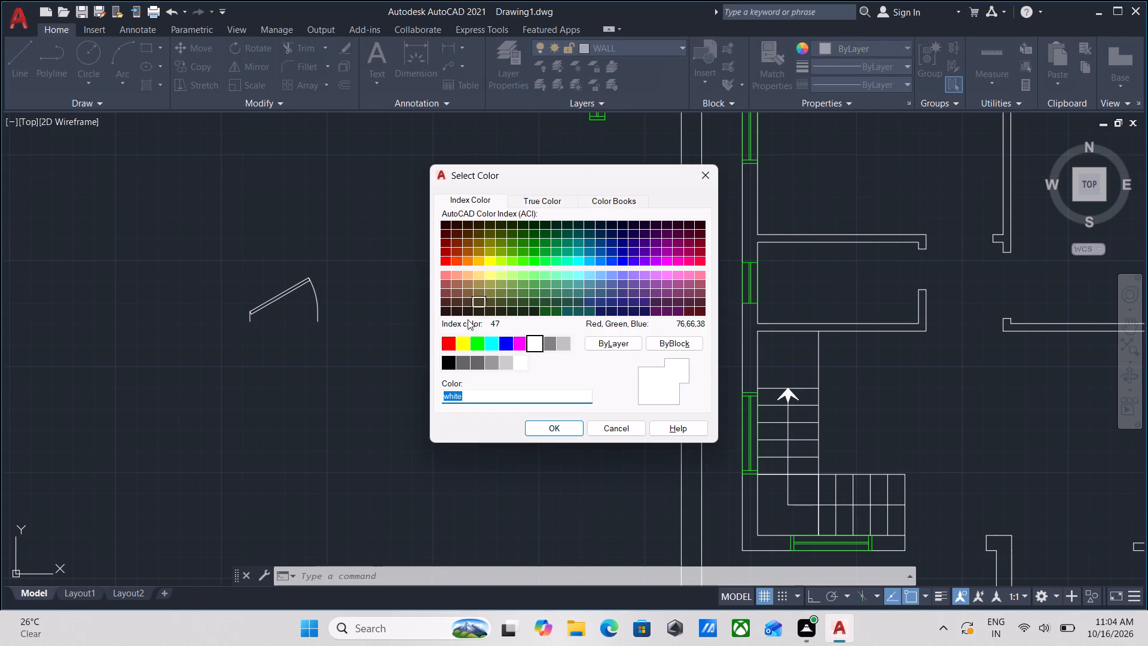
{"action": "left_click", "coordinate": [462, 343]}
{"action": "left_click", "coordinate": [567, 422]}
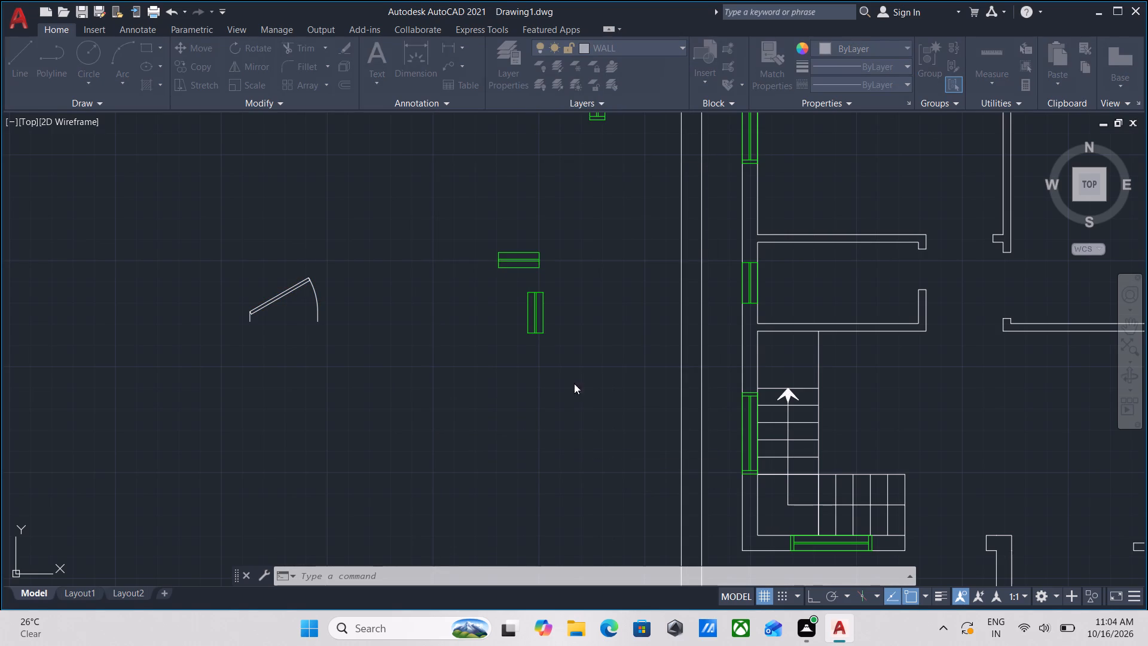
{"action": "left_click", "coordinate": [657, 47]}
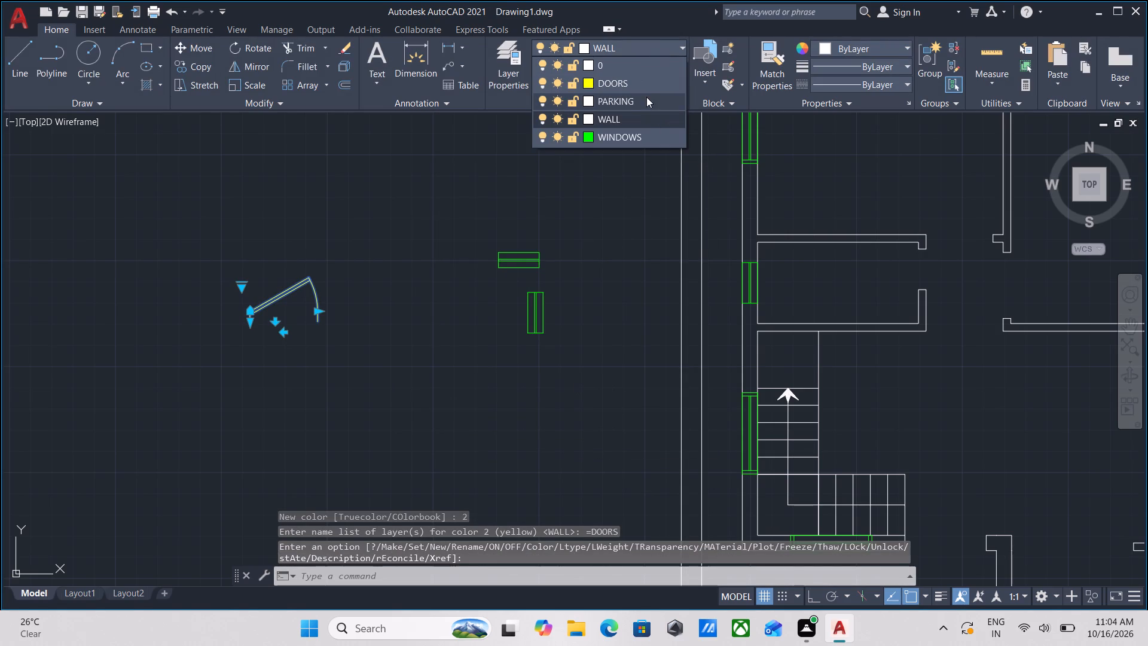
{"action": "left_click", "coordinate": [647, 86]}
{"action": "scroll", "coordinate": [357, 325], "scroll_direction": "down", "scroll_amount": 2}
{"action": "middle_click_drag", "start_coordinate": [364, 325], "coordinate": [372, 309]}
{"action": "scroll", "coordinate": [335, 281], "scroll_direction": "up", "scroll_amount": 1}
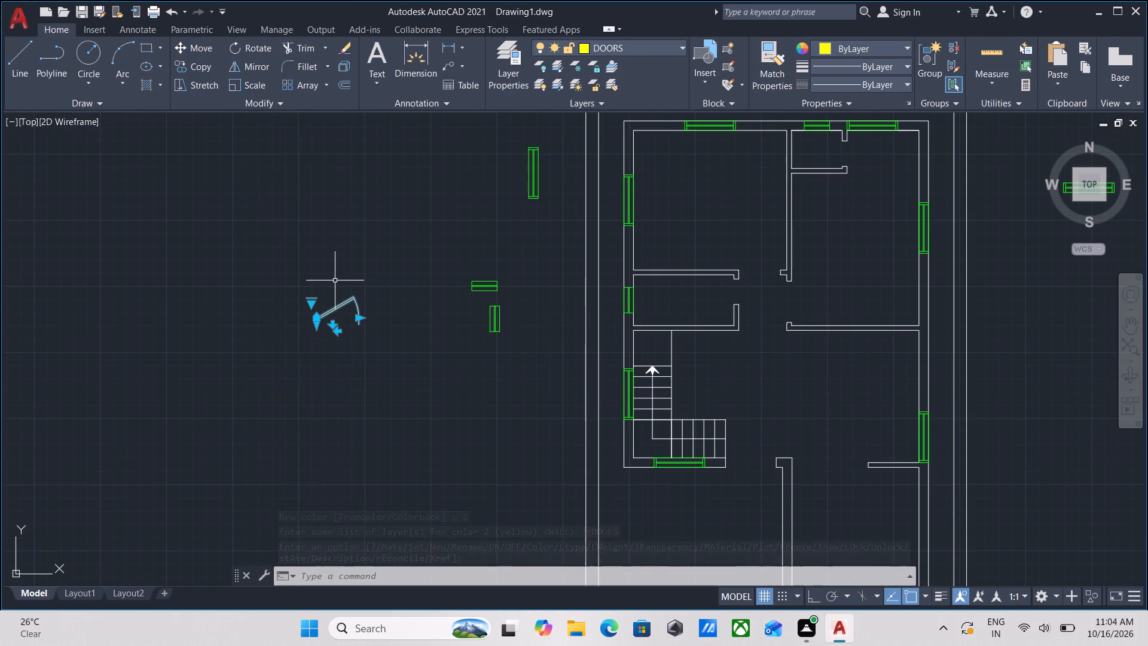
Set the inserted door block's opening angle to Open 90º.
{"action": "left_click", "coordinate": [312, 298]}
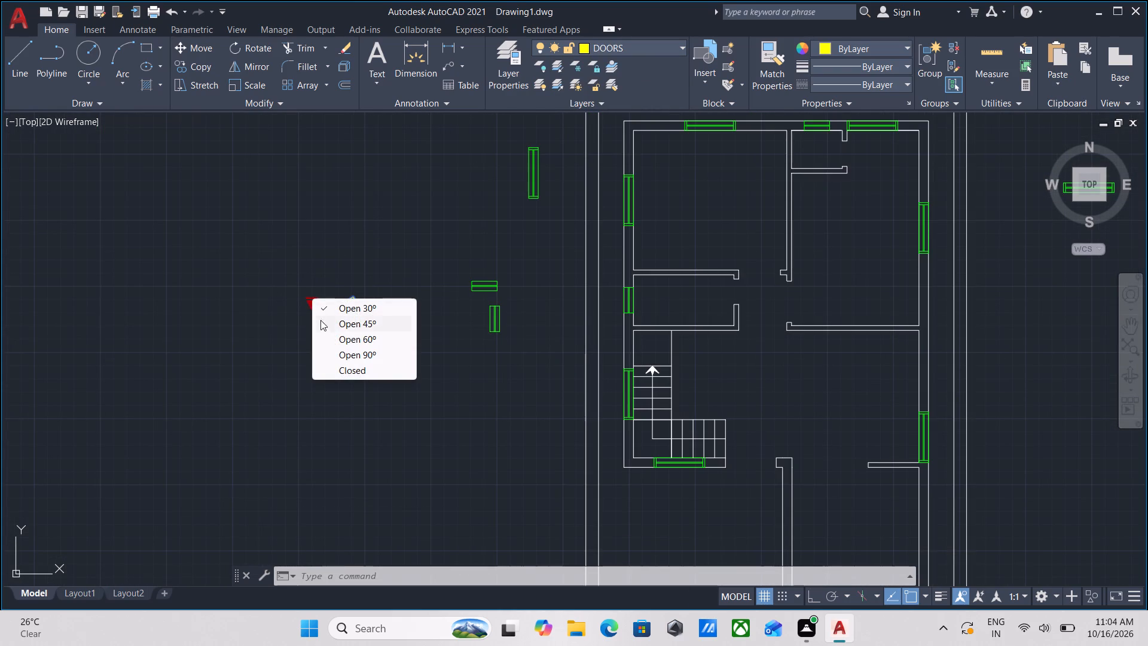
{"action": "left_click", "coordinate": [332, 351]}
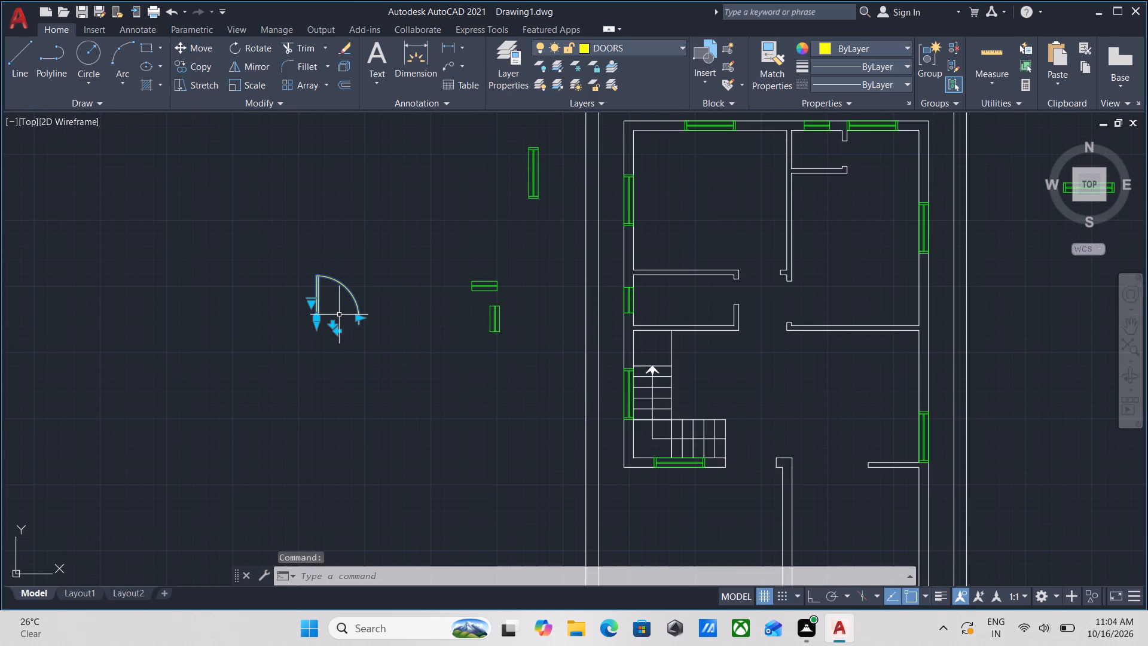
{"action": "scroll", "coordinate": [340, 313], "scroll_direction": "up", "scroll_amount": 2}
{"action": "key", "text": "Escape"}
Narrow the door block to about three-fifths of its width, keeping its hinge side fixed.
{"action": "middle_click_drag", "start_coordinate": [400, 340], "coordinate": [460, 364]}
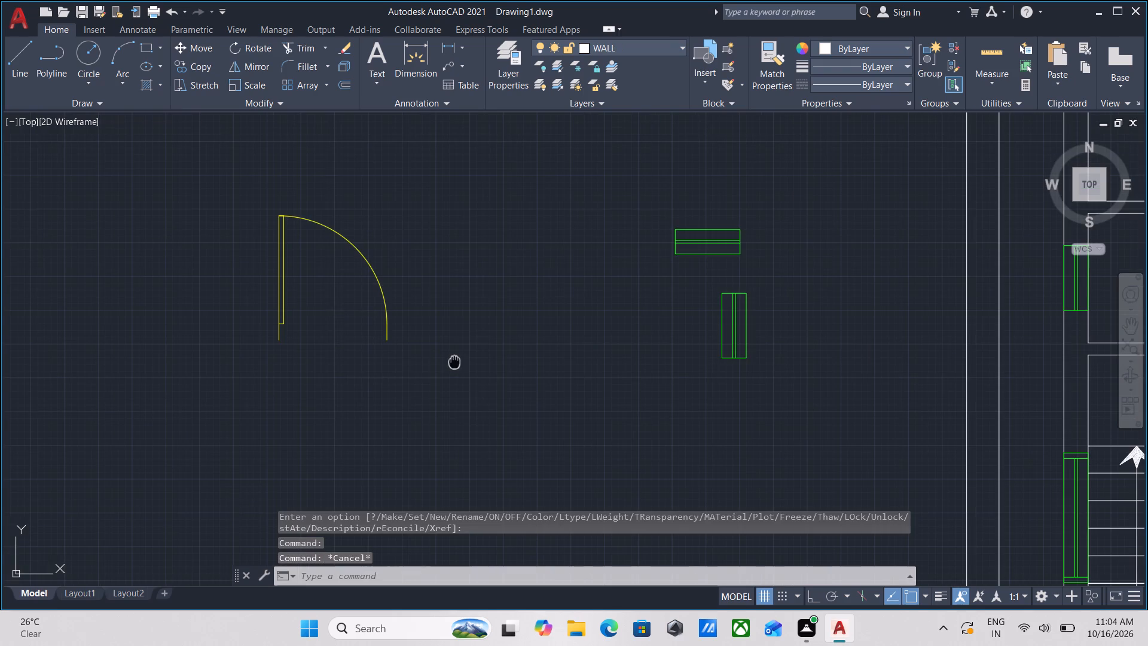
{"action": "middle_click_drag", "start_coordinate": [460, 364], "coordinate": [468, 364]}
{"action": "left_click", "coordinate": [468, 364]}
{"action": "left_click", "coordinate": [438, 322]}
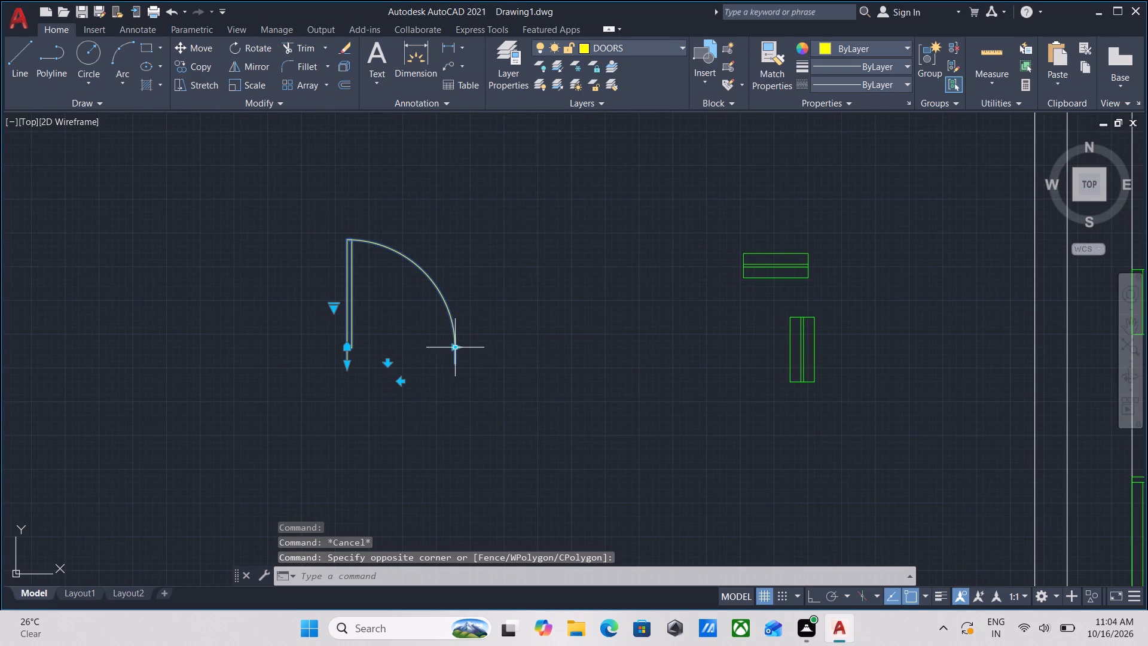
{"action": "left_click", "coordinate": [456, 348]}
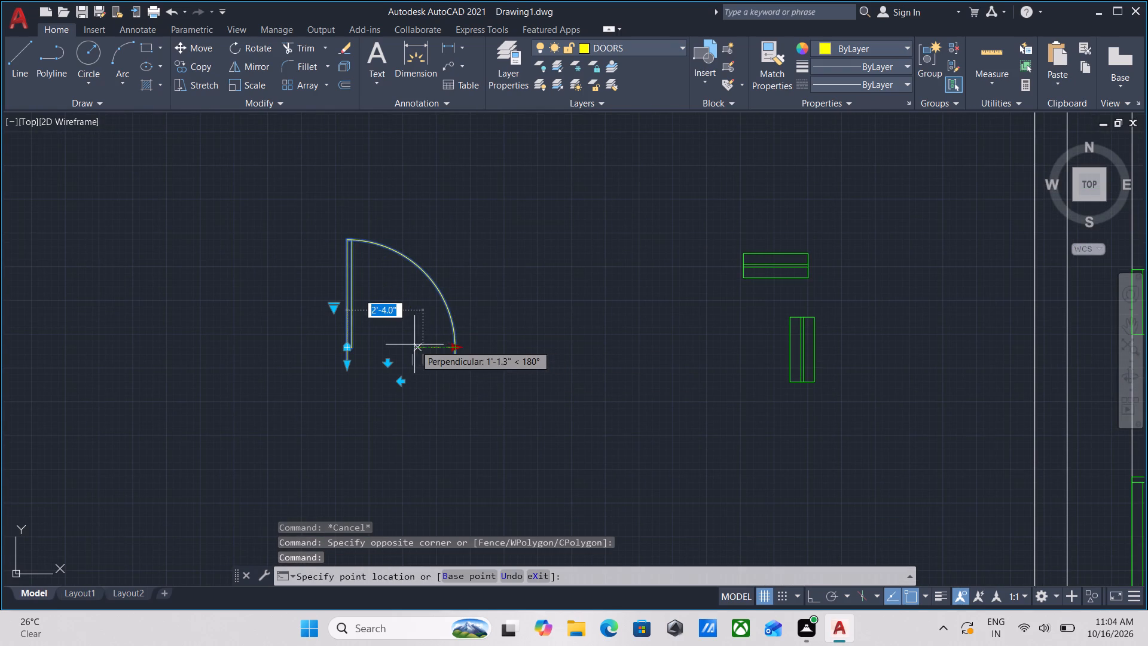
{"action": "left_click", "coordinate": [398, 342]}
{"action": "middle_click_drag", "start_coordinate": [415, 307], "coordinate": [564, 328]}
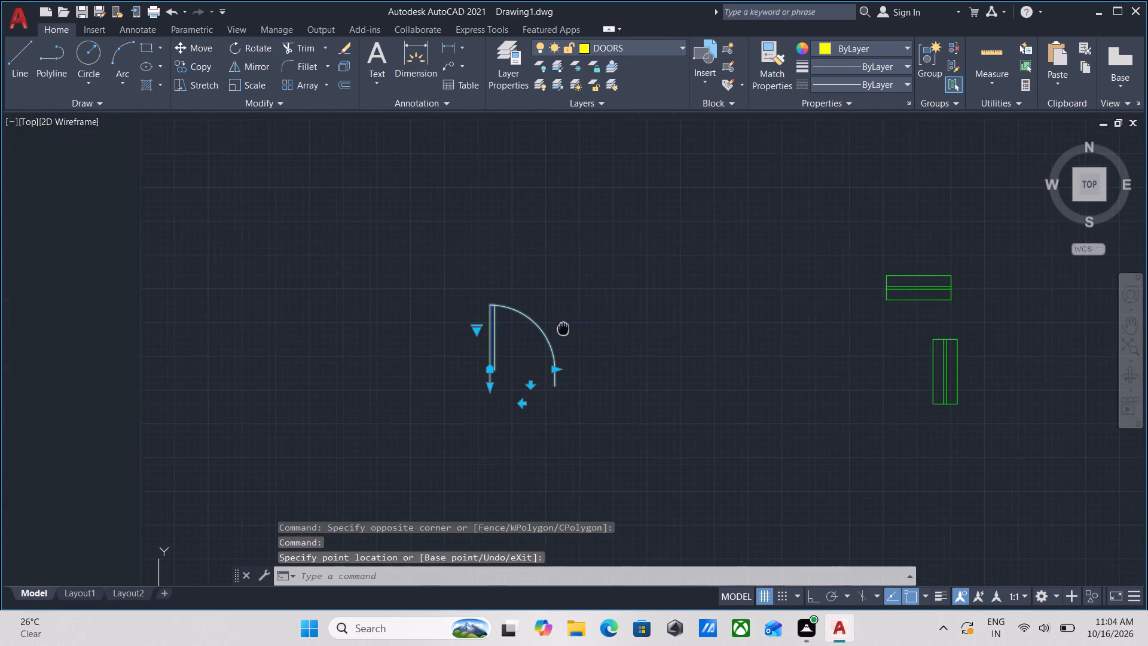
{"action": "key", "text": "Escape"}
Mirror the door about a vertical line through the free end of its swing, keeping the source, to form a double door.
{"action": "left_click", "coordinate": [570, 315]}
{"action": "left_click", "coordinate": [527, 346]}
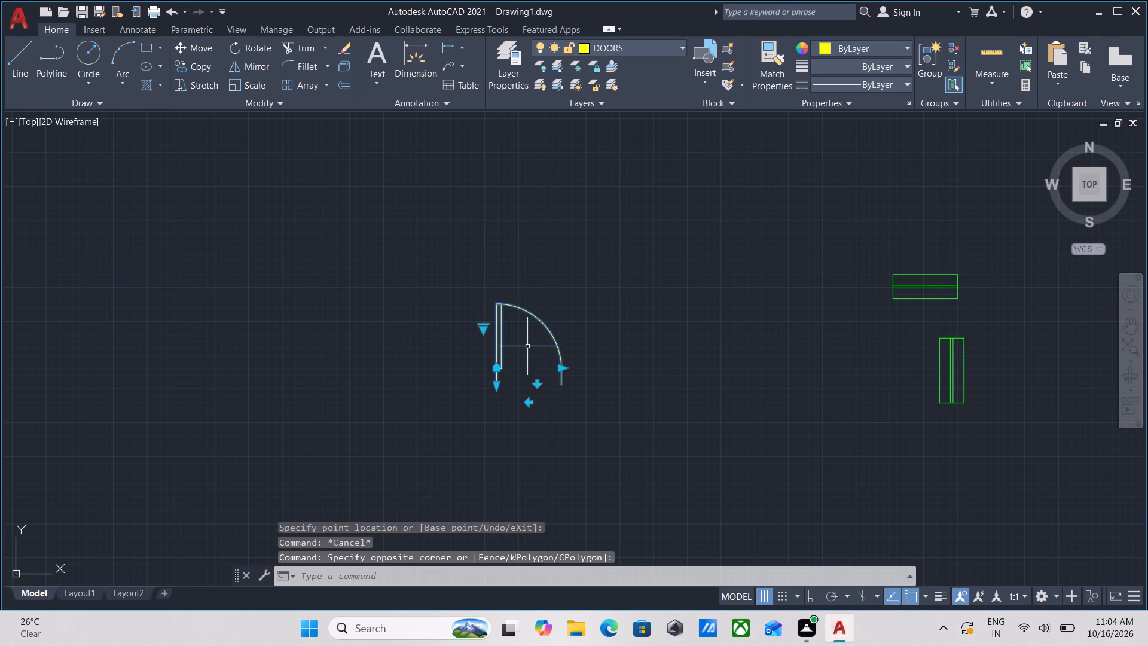
{"action": "type", "text": "MI"}
{"action": "key", "text": "Return"}
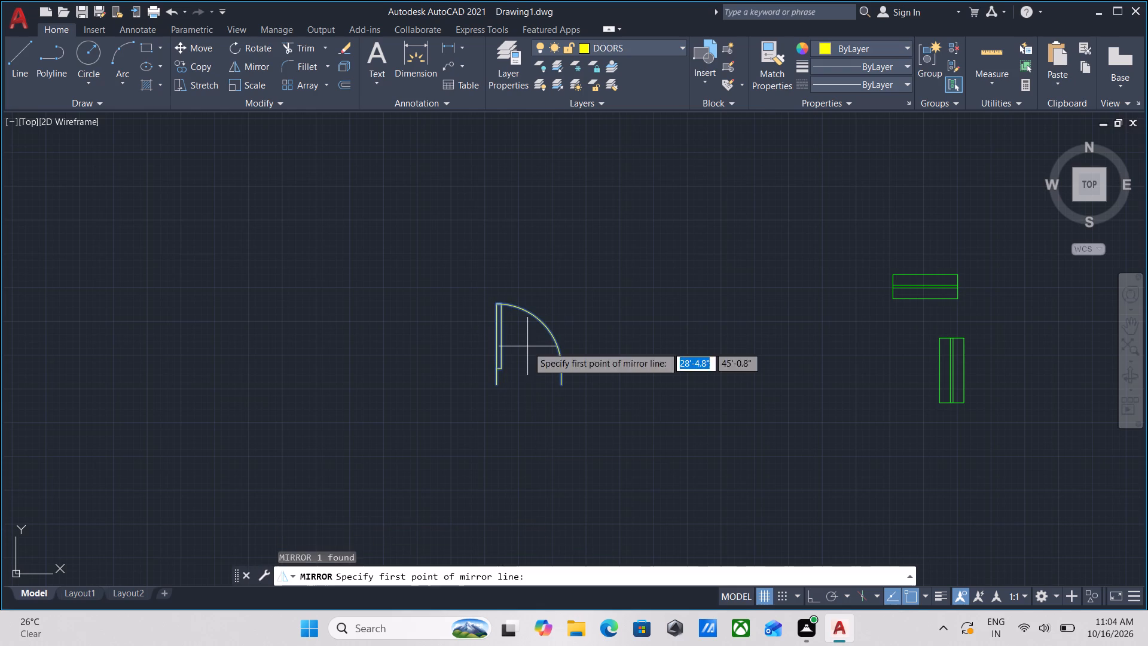
{"action": "left_click", "coordinate": [562, 383]}
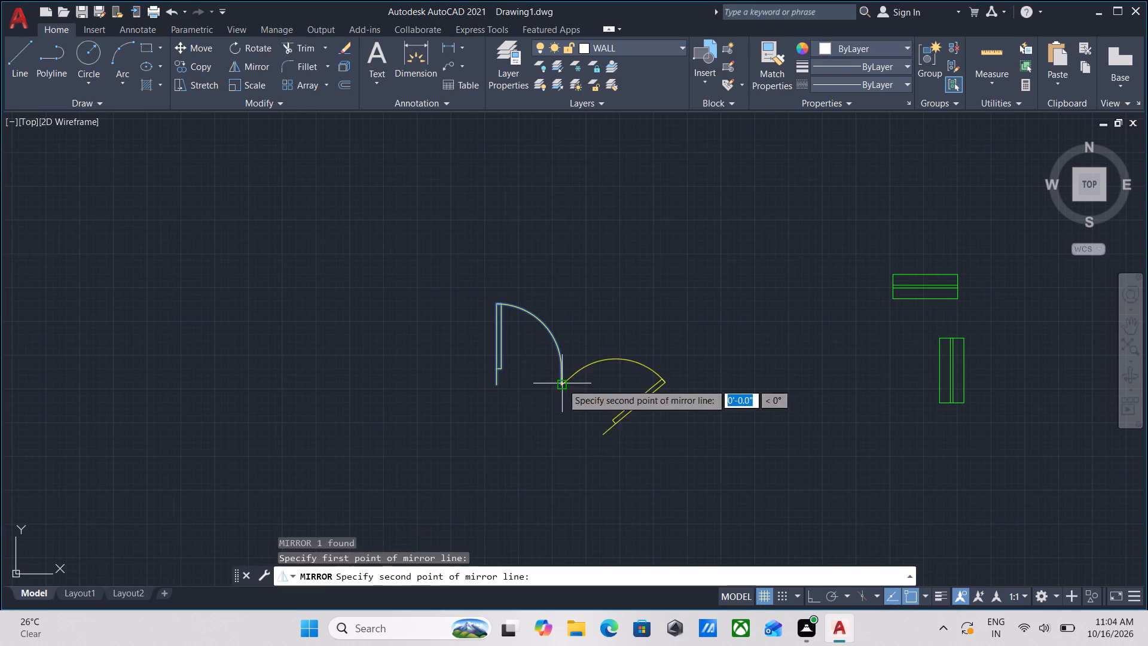
{"action": "key", "text": "F8"}
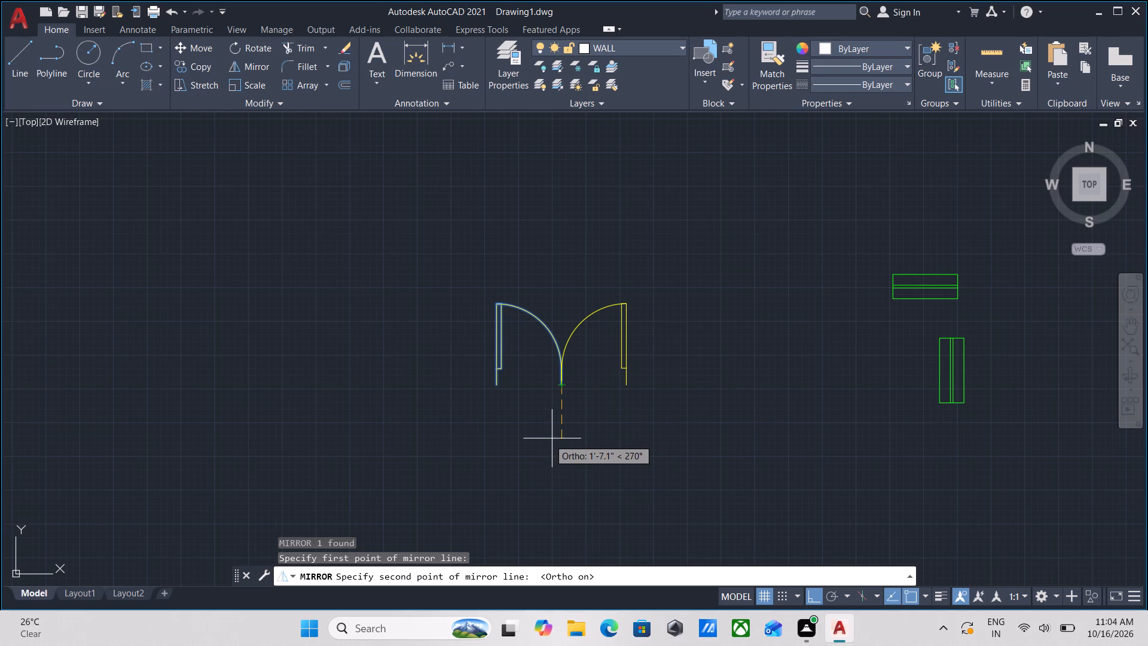
{"action": "left_click", "coordinate": [547, 443]}
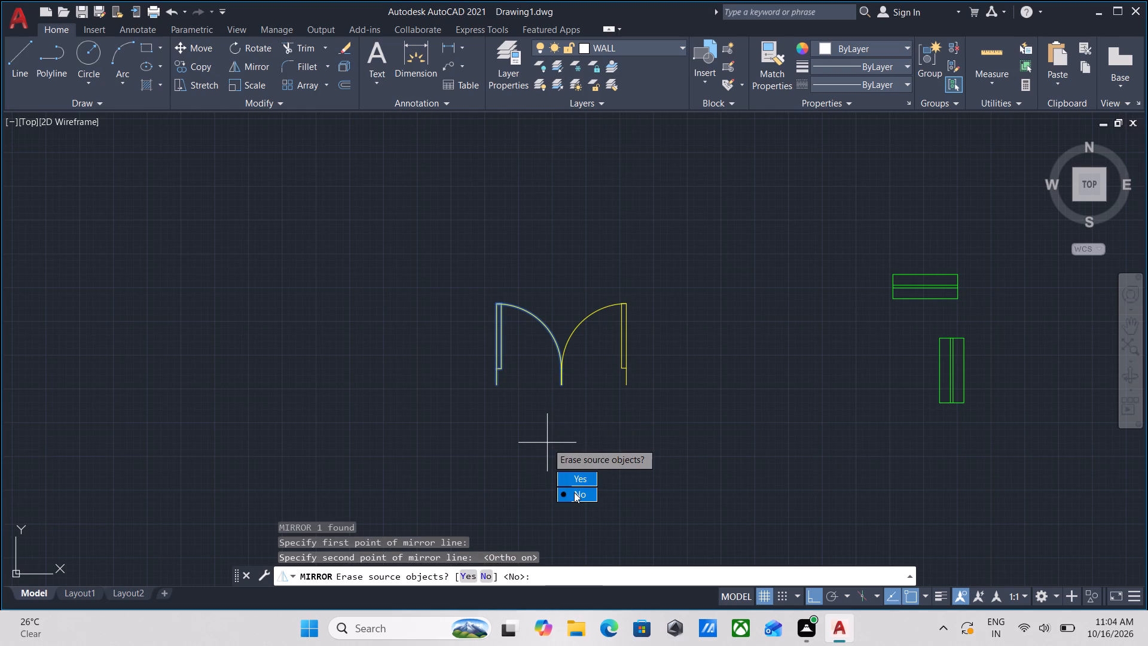
{"action": "left_click", "coordinate": [574, 492]}
Group the two mirrored door leaves into one double-door object.
{"action": "scroll", "coordinate": [541, 333], "scroll_direction": "up", "scroll_amount": 2}
{"action": "scroll", "coordinate": [577, 306], "scroll_direction": "down", "scroll_amount": 1}
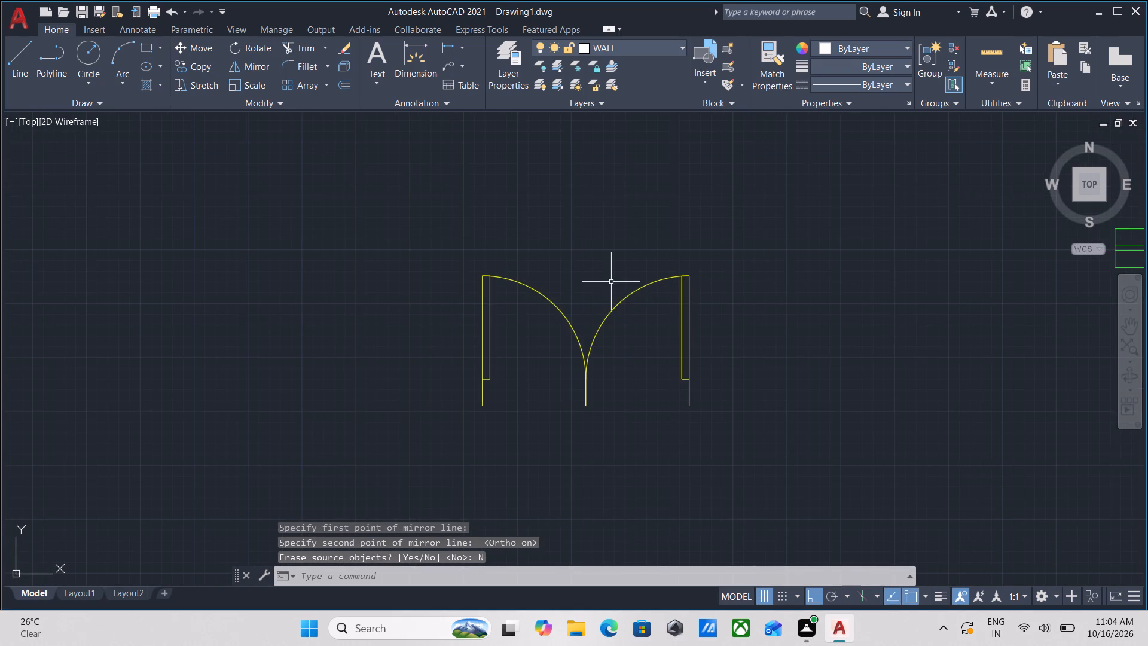
{"action": "middle_click_drag", "start_coordinate": [611, 282], "coordinate": [624, 271]}
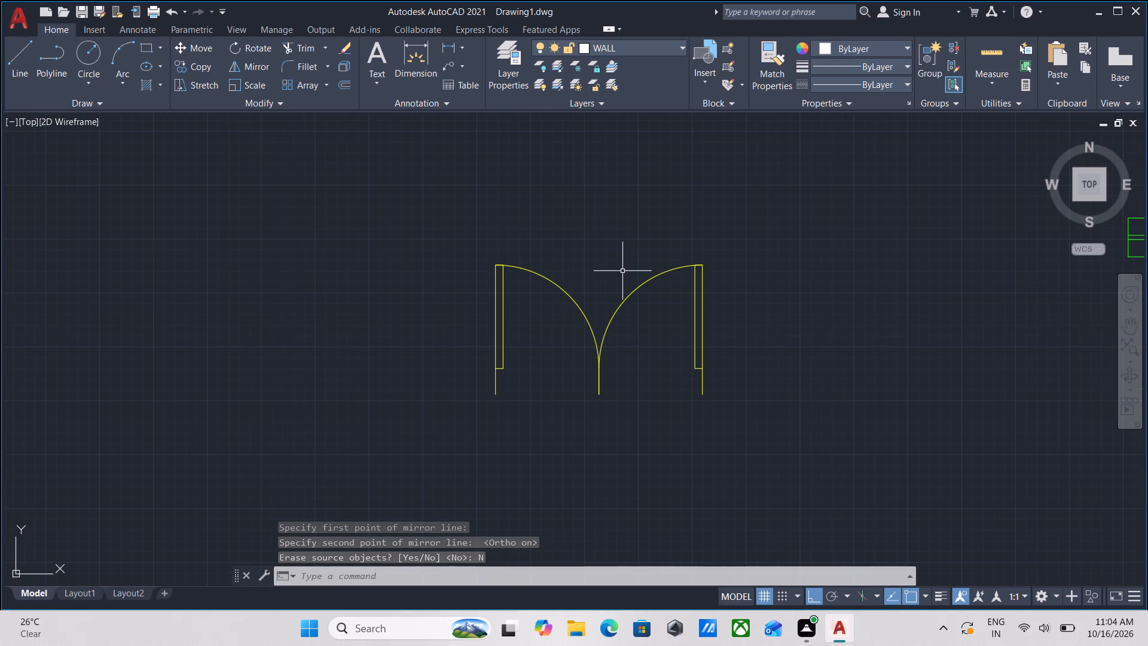
{"action": "middle_click_drag", "start_coordinate": [582, 348], "coordinate": [586, 333]}
{"action": "left_click", "coordinate": [709, 379]}
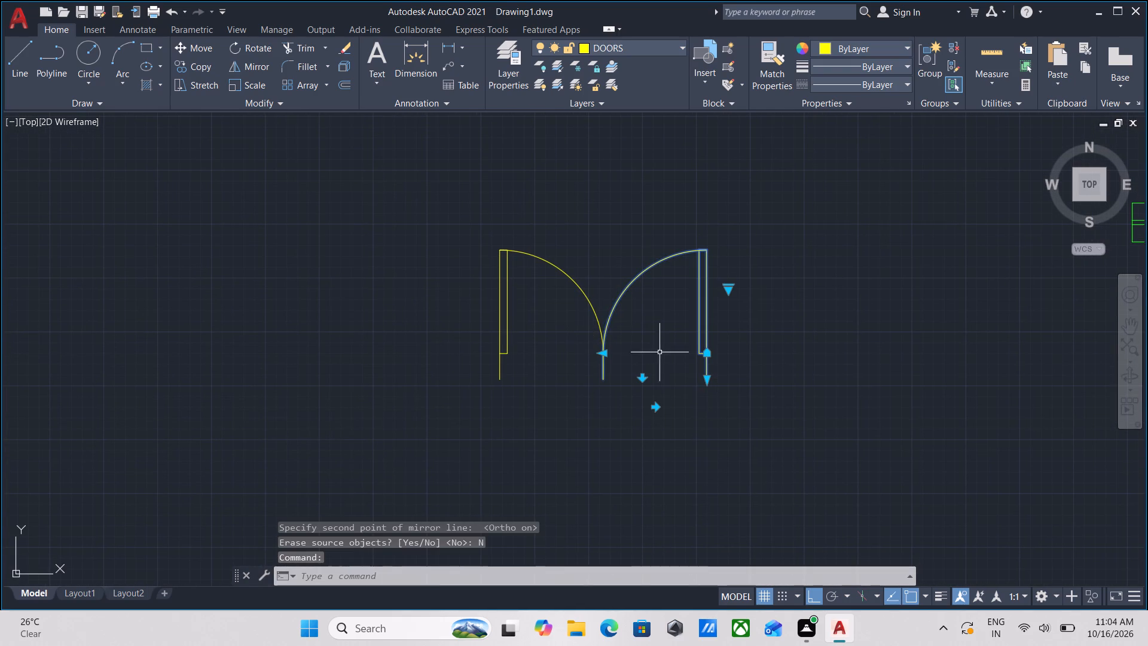
{"action": "key", "text": "Escape"}
{"action": "left_click", "coordinate": [624, 333]}
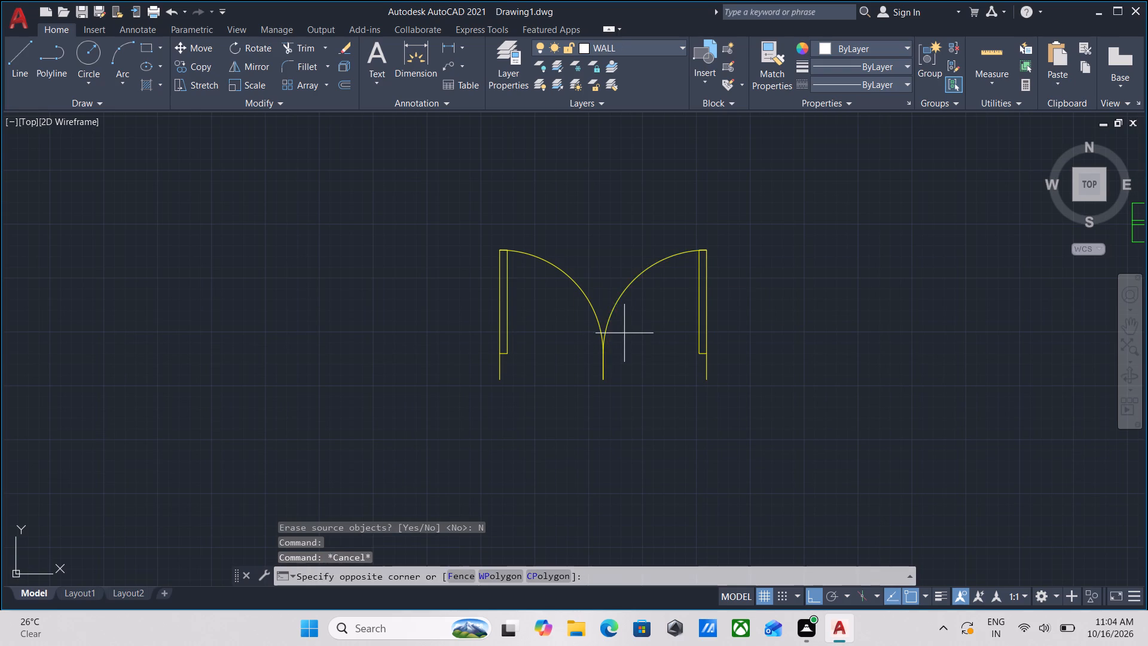
{"action": "left_click", "coordinate": [564, 281]}
{"action": "key", "text": "g"}
{"action": "key", "text": "Return"}
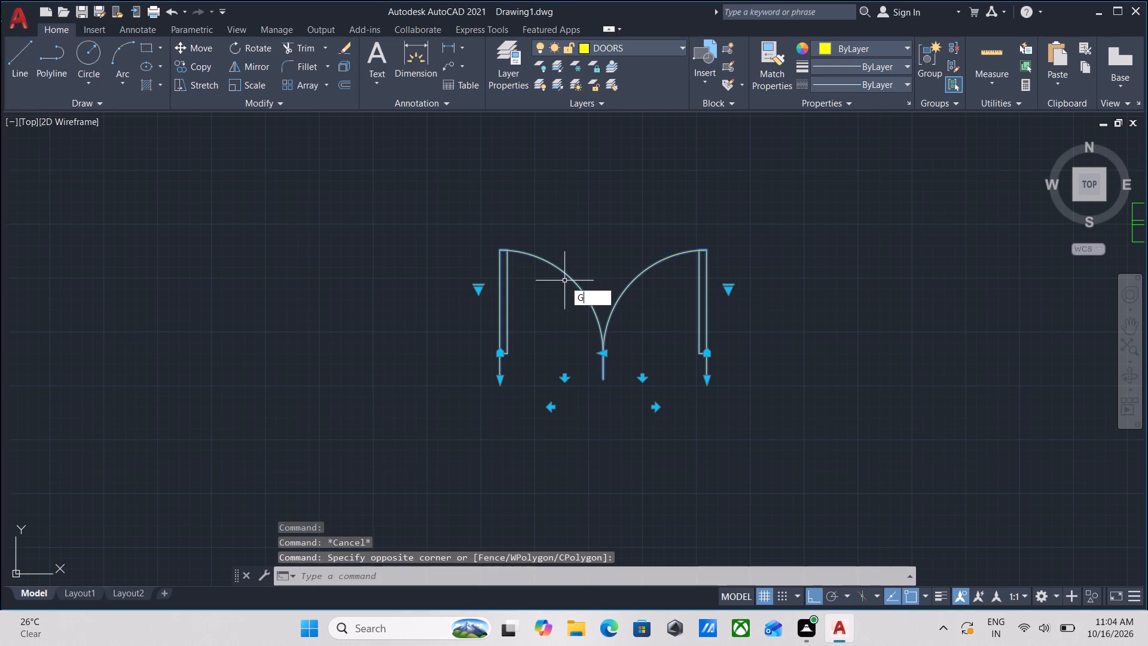
Copy the grouped double door from the bottom end of its west jamb, with Ortho off, towards the house plan.
{"action": "left_click", "coordinate": [627, 344]}
{"action": "left_click", "coordinate": [584, 306]}
{"action": "middle_click_drag", "start_coordinate": [575, 366], "coordinate": [582, 386]}
{"action": "type", "text": "CO"}
{"action": "key", "text": "Return"}
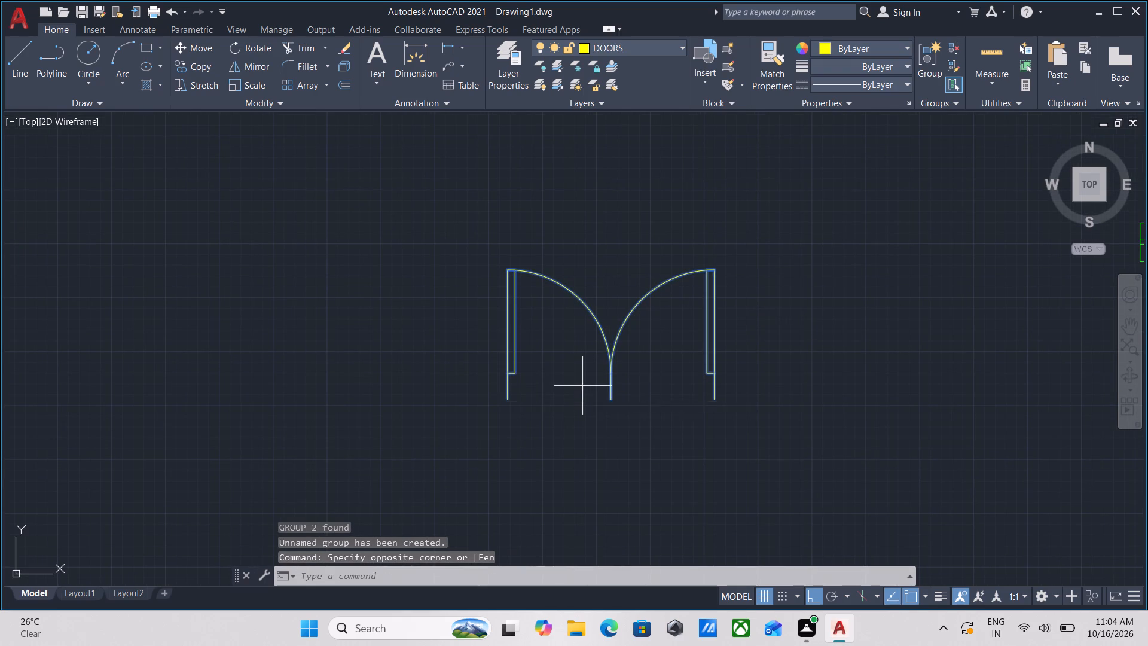
{"action": "left_click", "coordinate": [506, 394]}
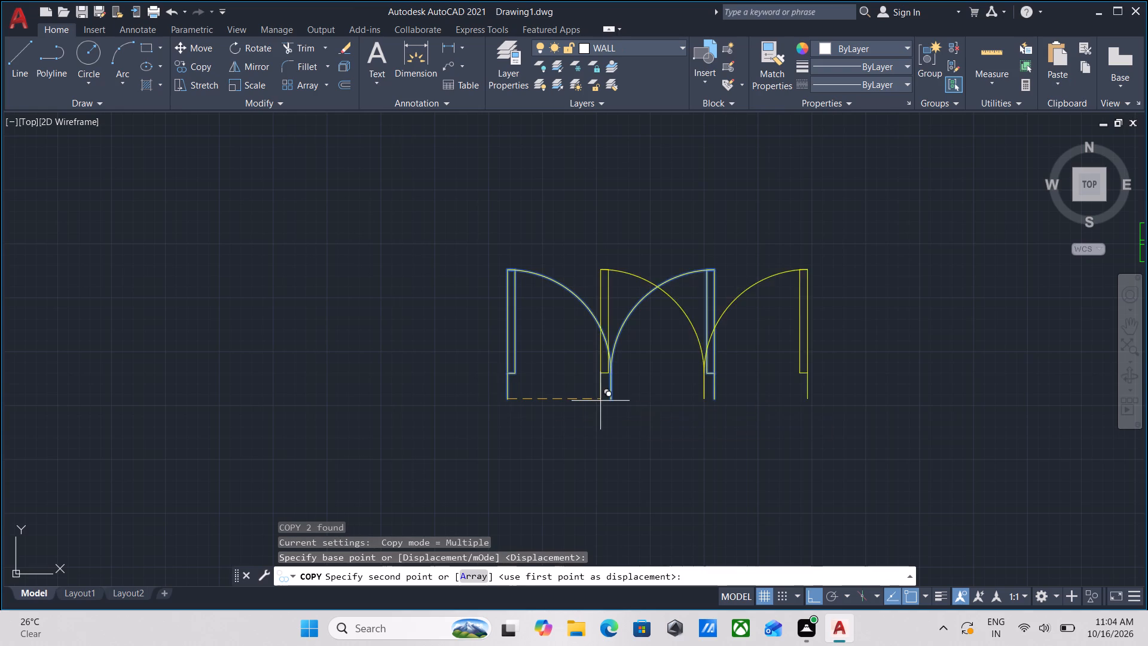
{"action": "key", "text": "F8"}
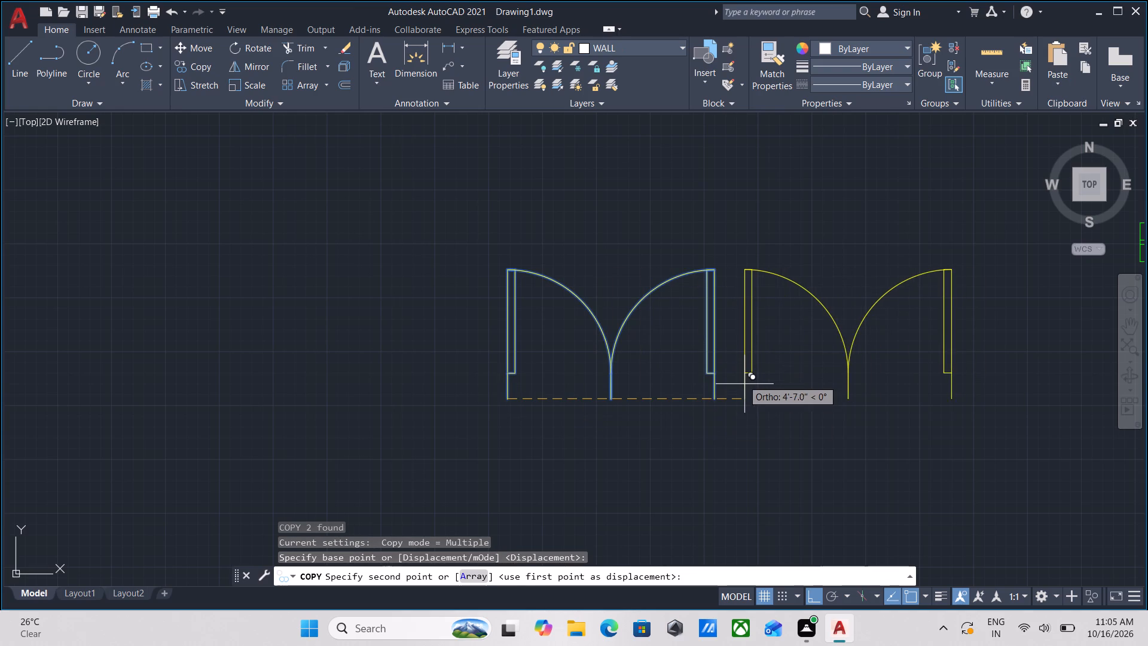
{"action": "scroll", "coordinate": [737, 355], "scroll_direction": "down", "scroll_amount": 2}
{"action": "middle_click_drag", "start_coordinate": [737, 355], "coordinate": [676, 373]}
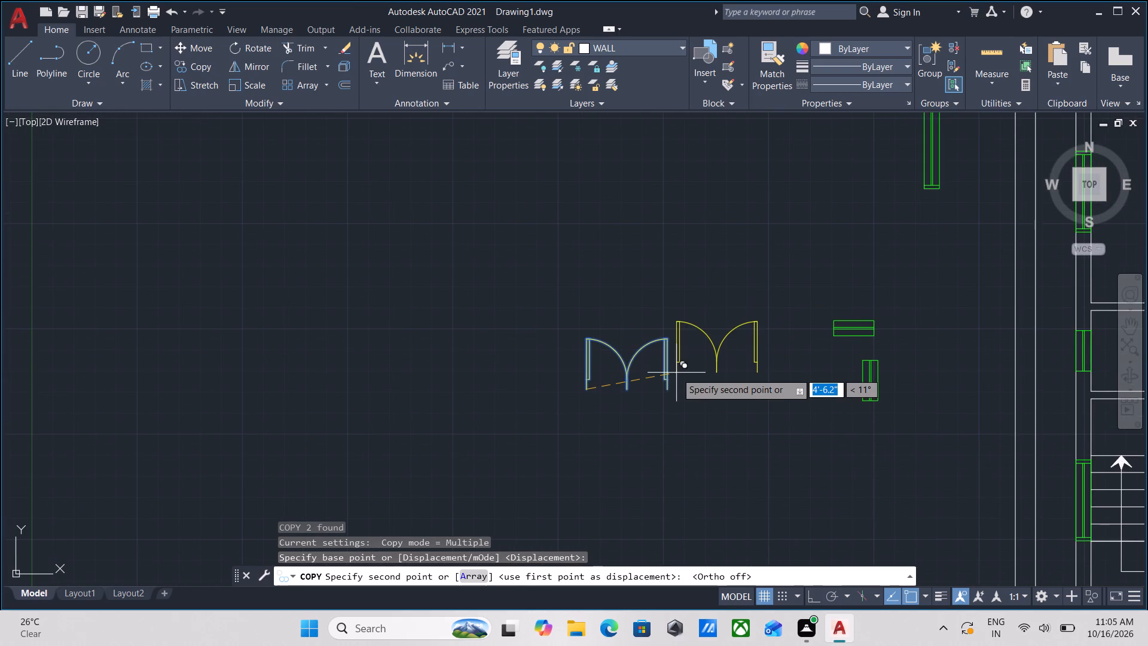
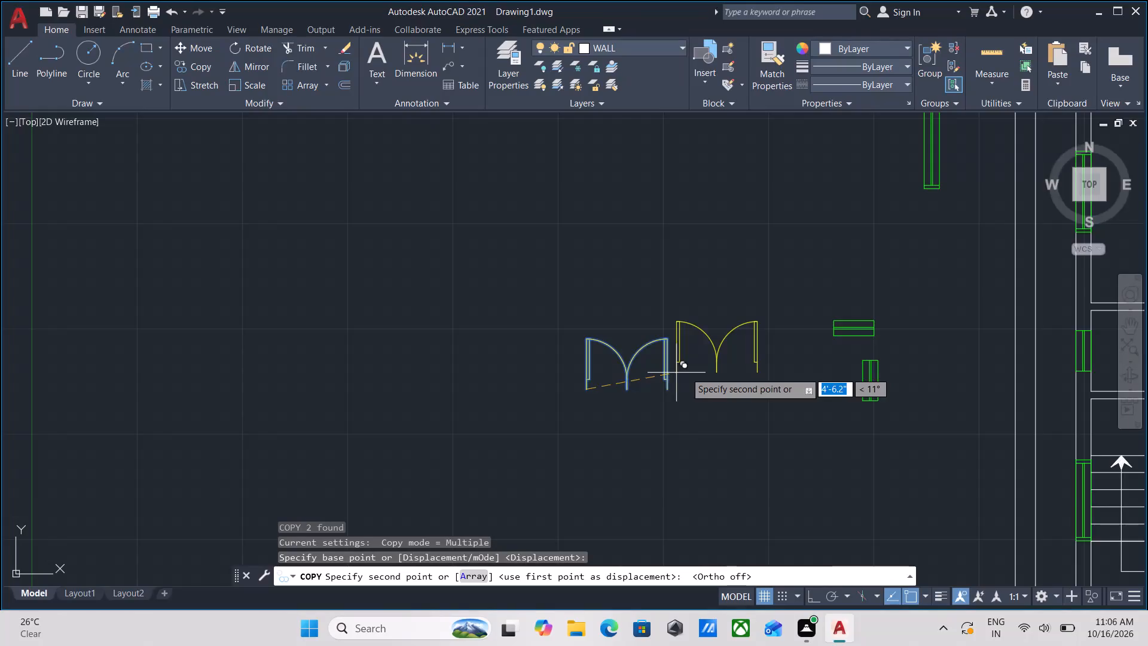
Place the double-door copy in the south entrance opening beside the staircase, snapping it to the outer end corner of the stair wall.
{"action": "scroll", "coordinate": [622, 287], "scroll_direction": "down", "scroll_amount": 2}
{"action": "middle_click_drag", "start_coordinate": [633, 337], "coordinate": [573, 331]}
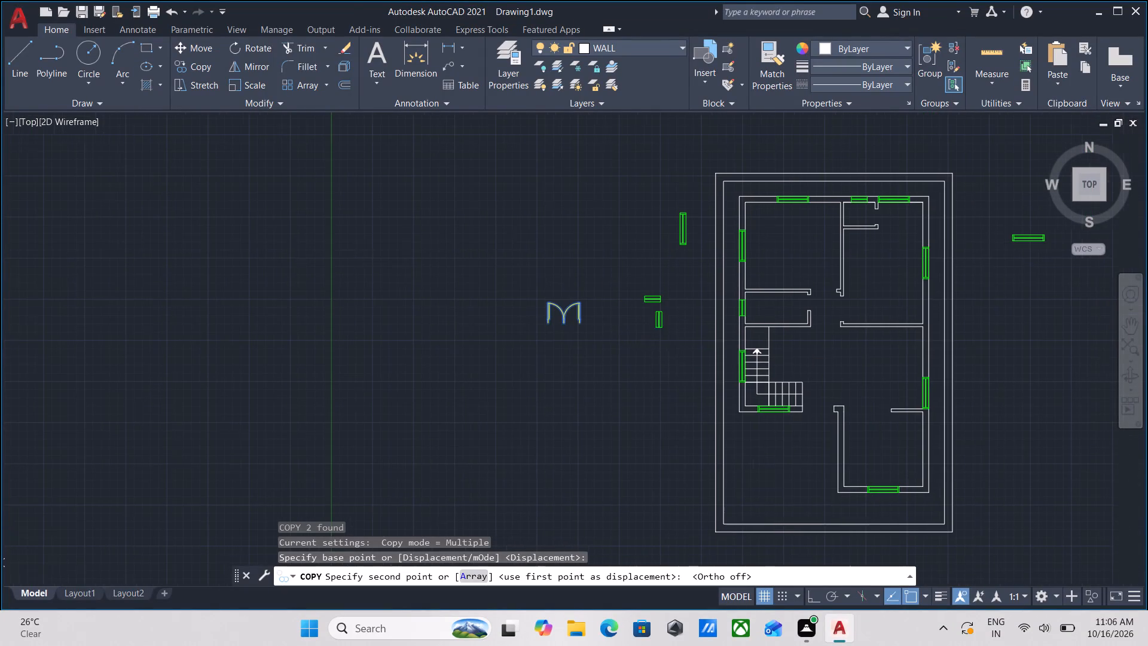
{"action": "scroll", "coordinate": [813, 439], "scroll_direction": "up", "scroll_amount": 5}
{"action": "middle_click_drag", "start_coordinate": [758, 342], "coordinate": [731, 415]}
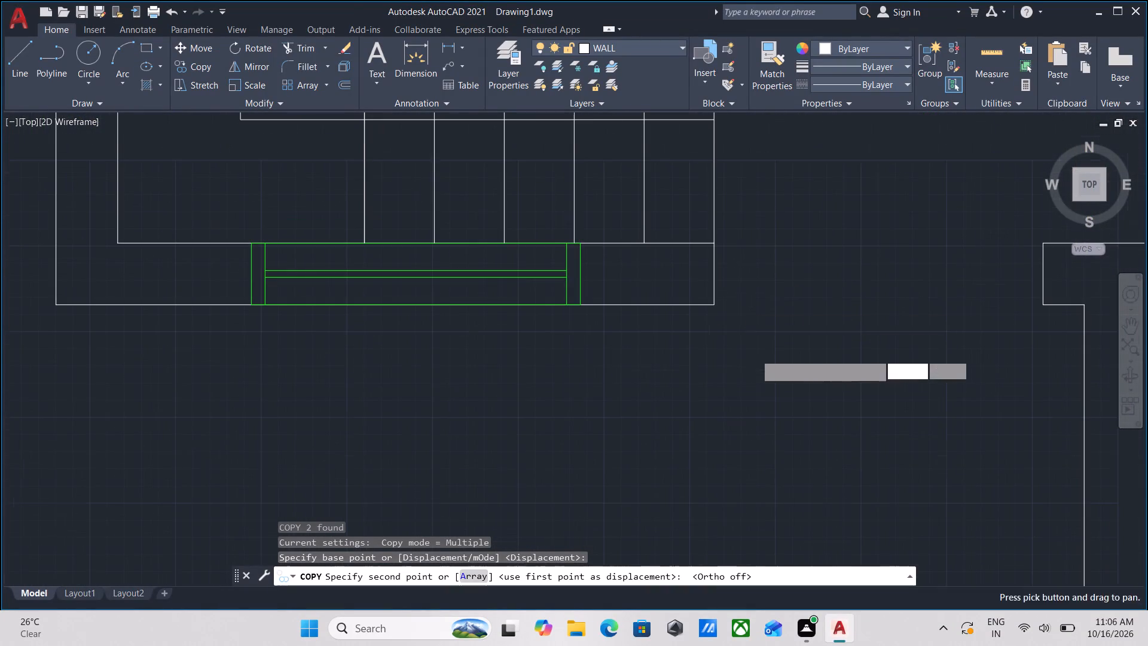
{"action": "left_click", "coordinate": [713, 305]}
{"action": "scroll", "coordinate": [807, 367], "scroll_direction": "down", "scroll_amount": 1}
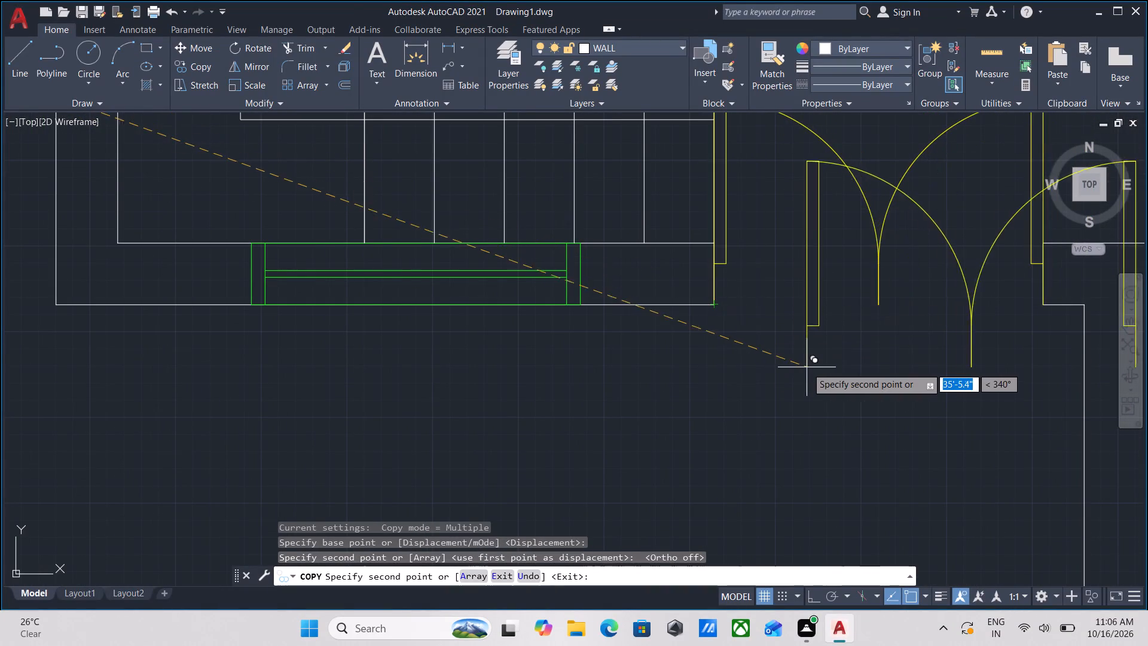
{"action": "middle_click_drag", "start_coordinate": [807, 367], "coordinate": [735, 330]}
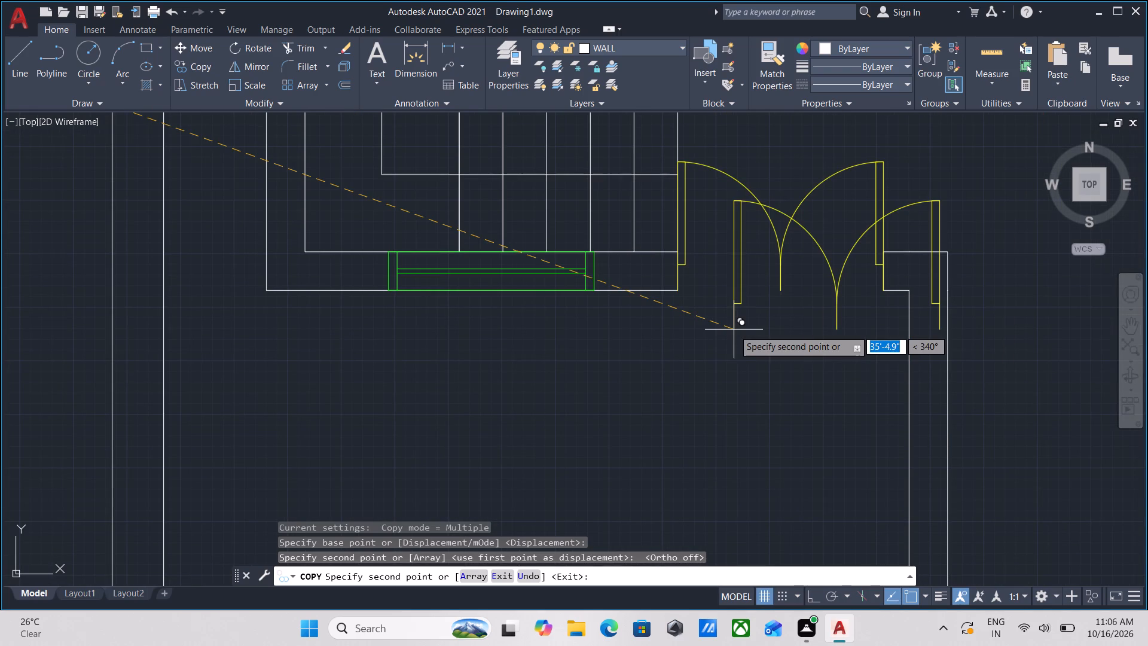
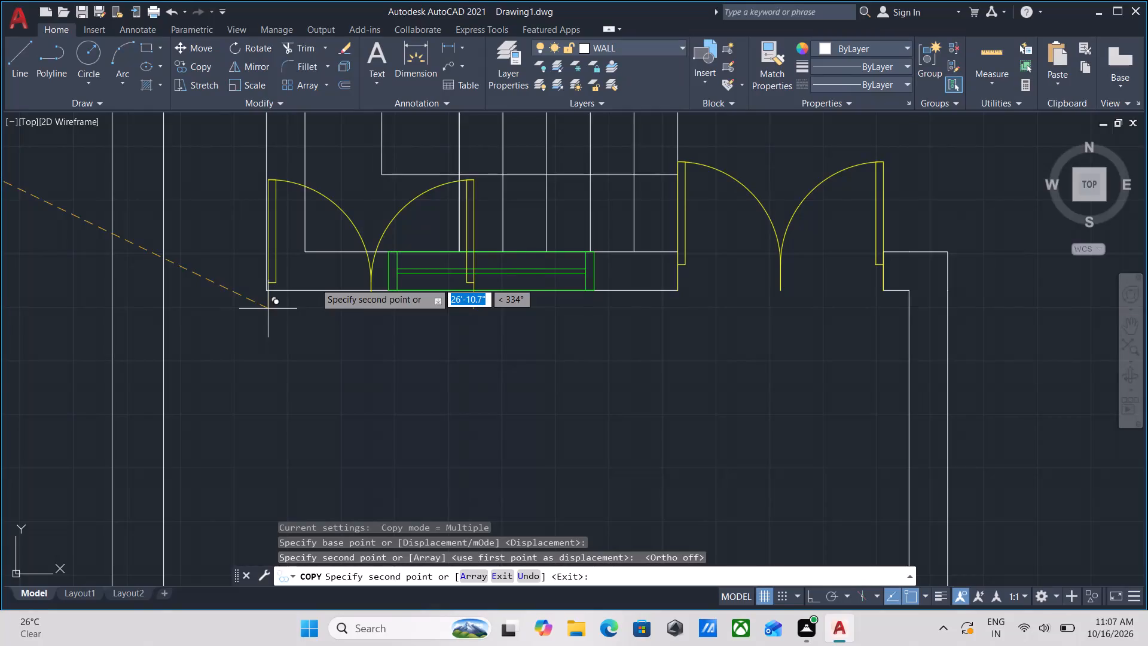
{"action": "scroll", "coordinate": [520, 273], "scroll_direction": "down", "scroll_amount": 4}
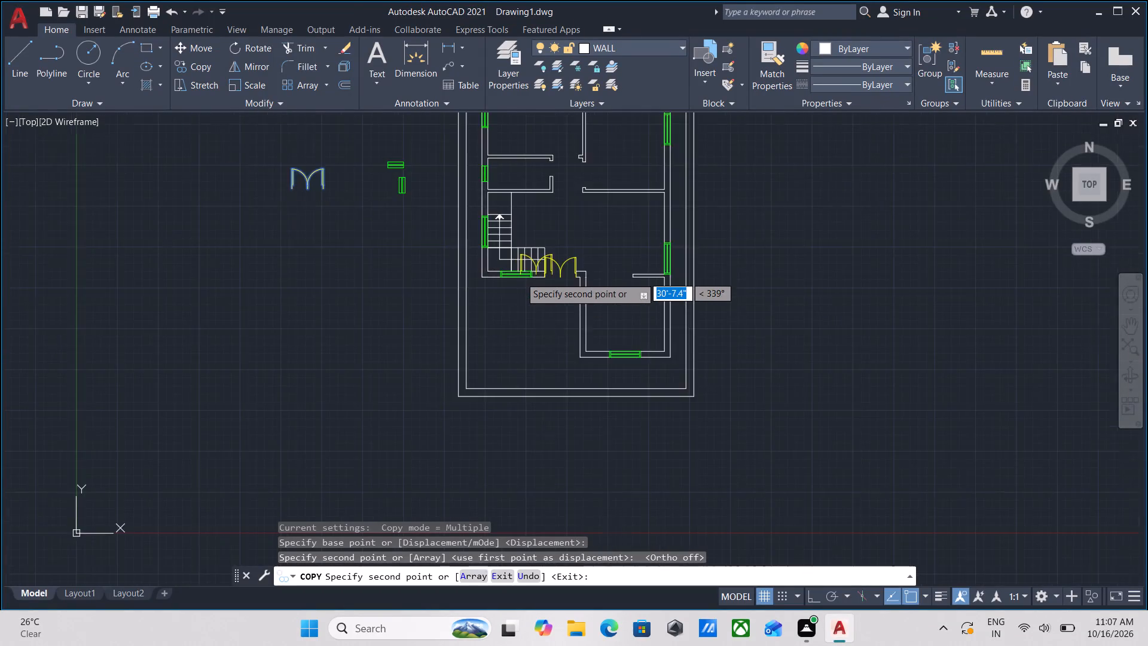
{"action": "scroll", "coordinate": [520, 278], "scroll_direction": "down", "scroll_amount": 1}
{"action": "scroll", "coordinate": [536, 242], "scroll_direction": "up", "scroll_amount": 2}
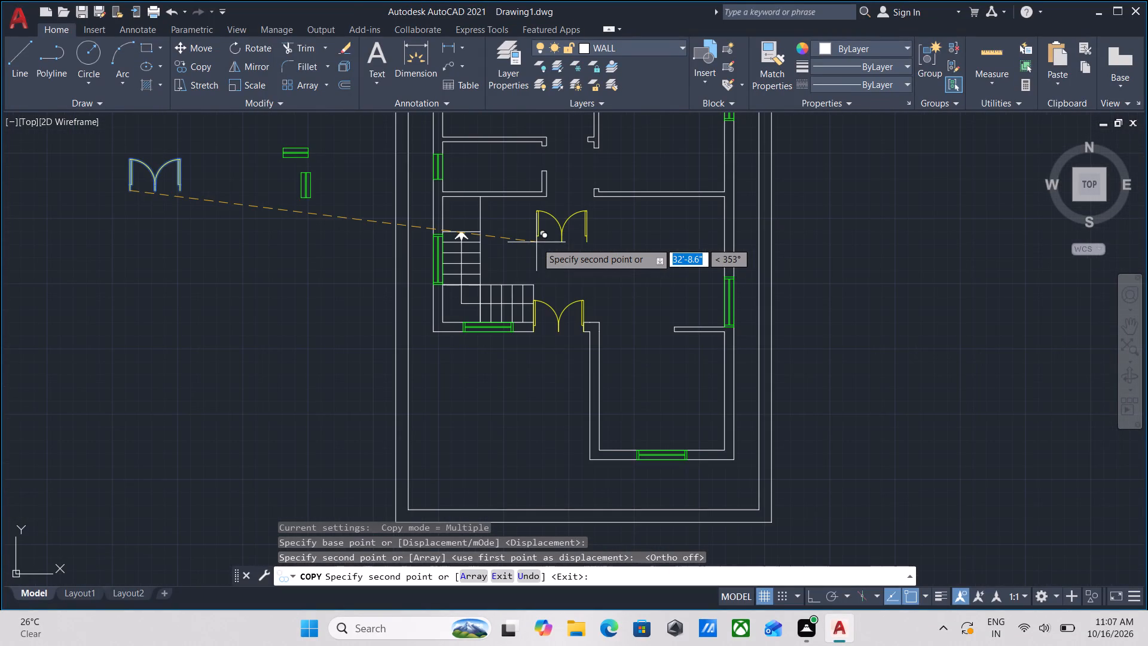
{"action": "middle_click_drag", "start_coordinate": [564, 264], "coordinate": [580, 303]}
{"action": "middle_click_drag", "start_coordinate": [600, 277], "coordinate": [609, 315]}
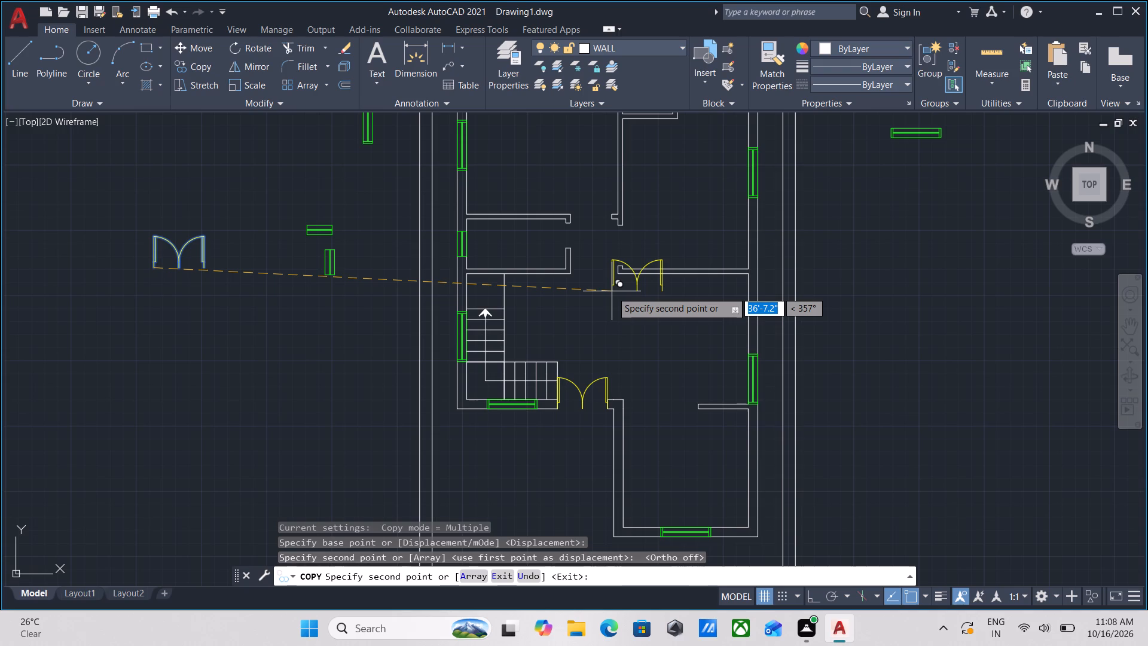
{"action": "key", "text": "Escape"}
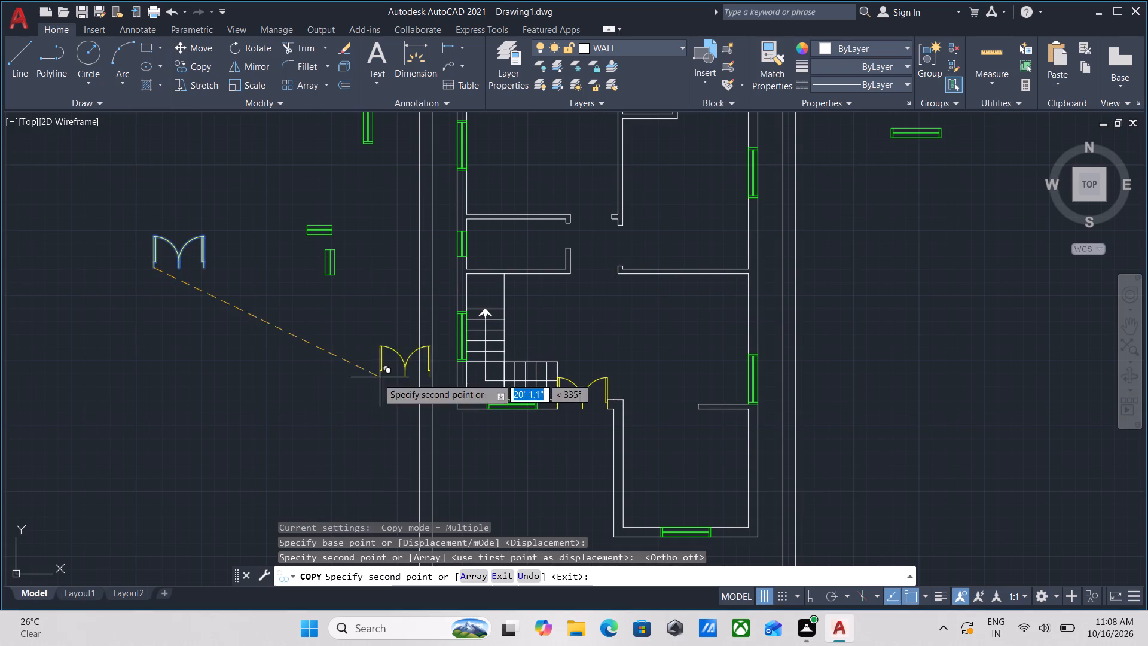
Ungroup the spare double door that lies outside the plan, west of the house.
{"action": "scroll", "coordinate": [318, 383], "scroll_direction": "up", "scroll_amount": 1}
{"action": "middle_click_drag", "start_coordinate": [318, 383], "coordinate": [455, 377]}
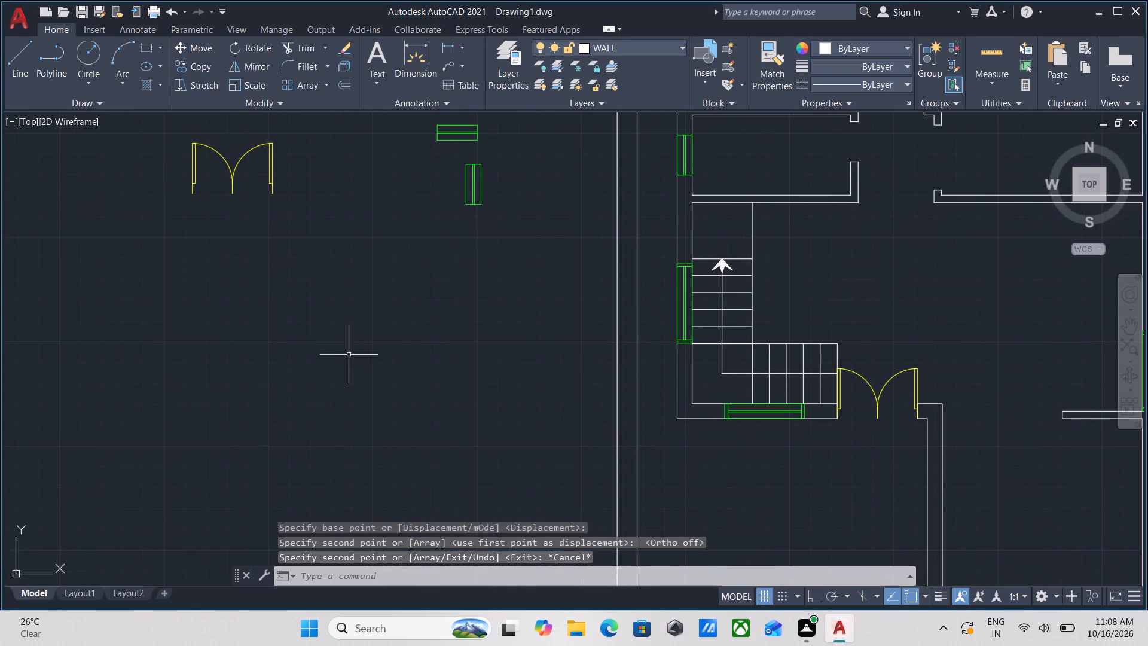
{"action": "middle_click_drag", "start_coordinate": [349, 355], "coordinate": [442, 432]}
{"action": "left_click", "coordinate": [339, 273]}
{"action": "left_click", "coordinate": [307, 243]}
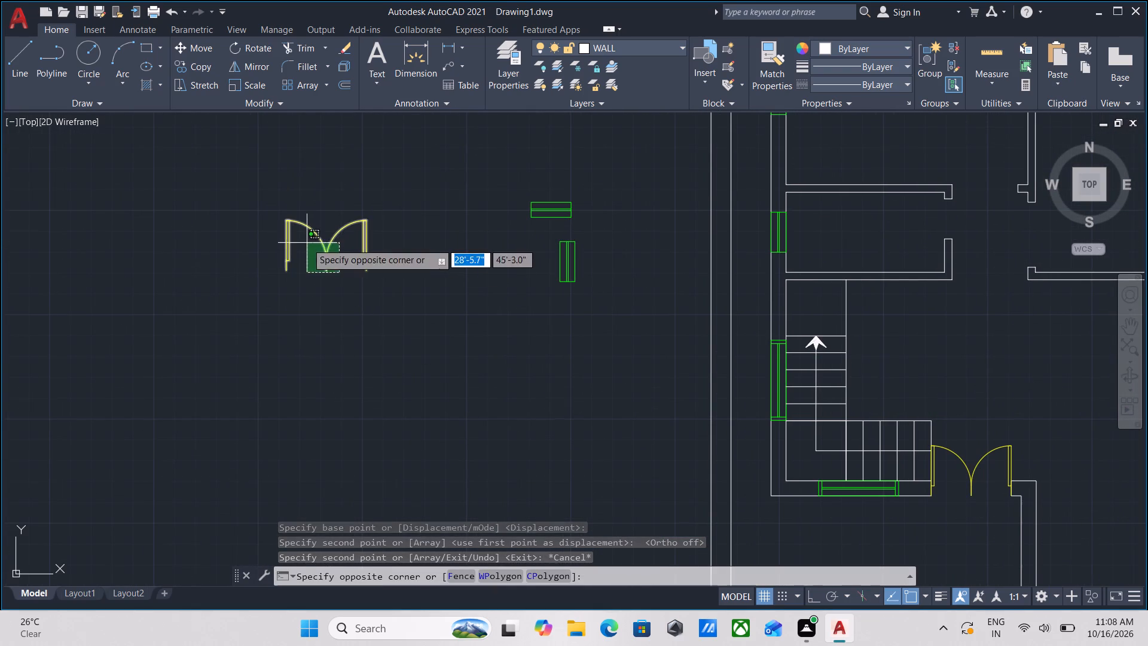
{"action": "middle_click_drag", "start_coordinate": [353, 295], "coordinate": [376, 345]}
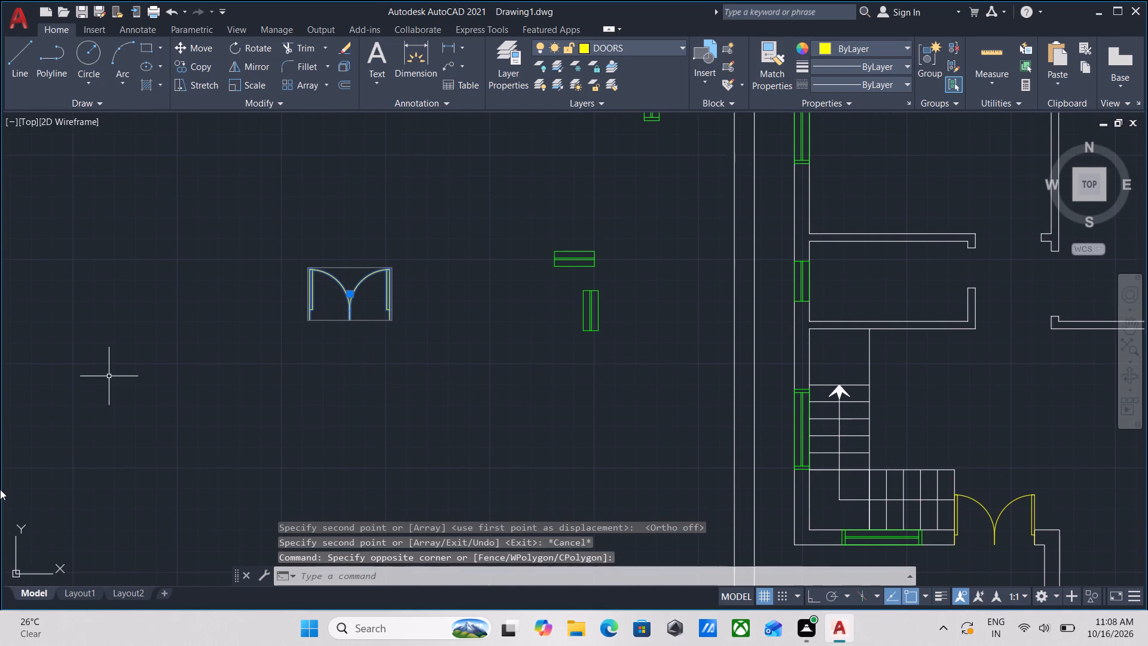
{"action": "key", "text": "u"}
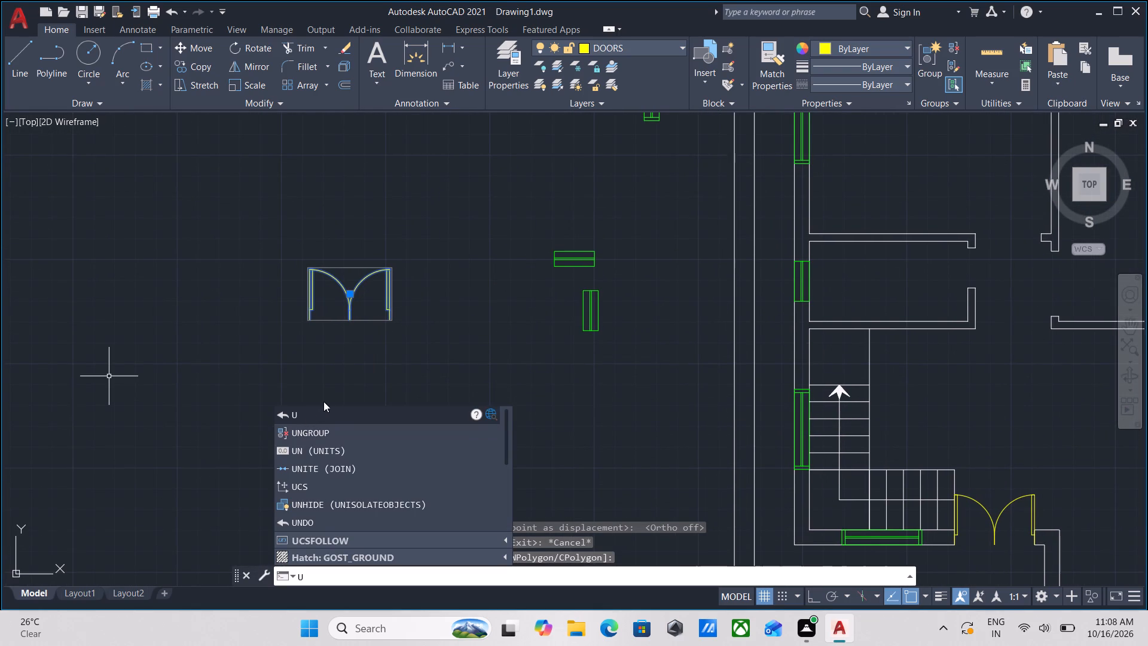
{"action": "type", "text": "NG"}
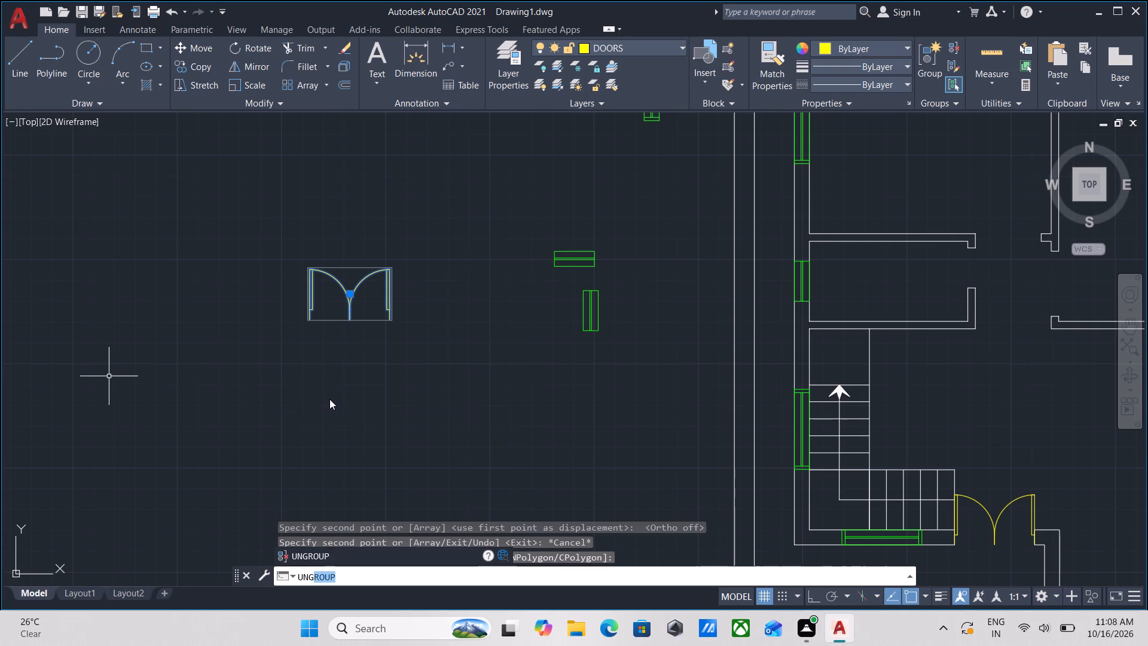
{"action": "key", "text": "Return"}
Enlarge the west leaf of the ungrouped spare double door to a door size of about 3'-4".
{"action": "scroll", "coordinate": [338, 348], "scroll_direction": "up", "scroll_amount": 2}
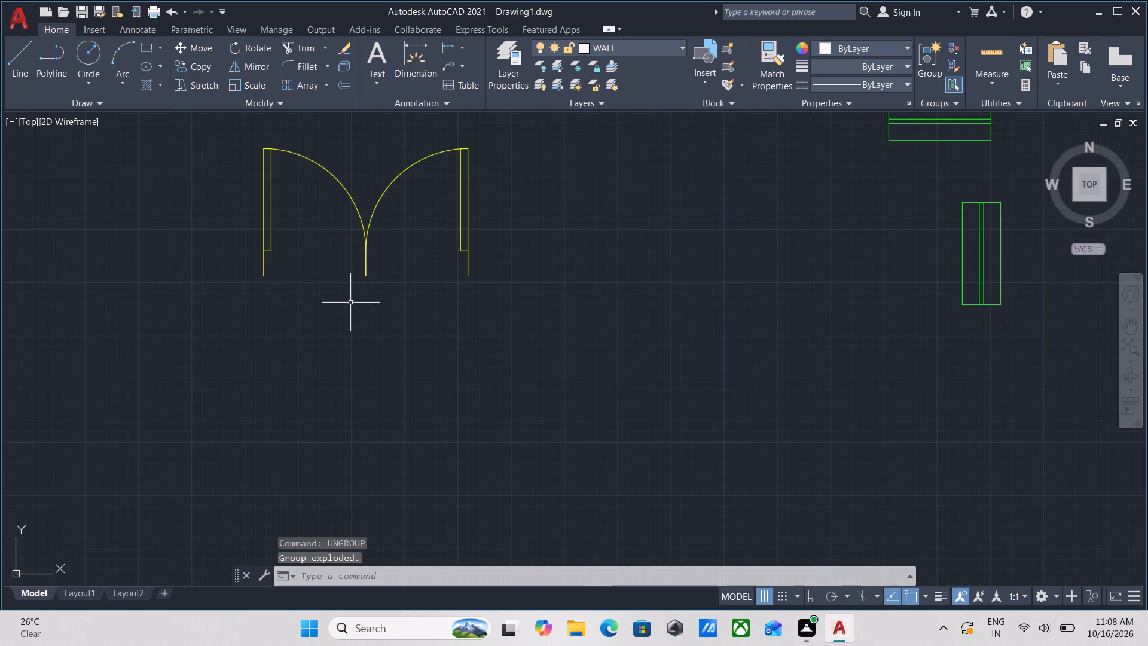
{"action": "left_click", "coordinate": [329, 137]}
{"action": "left_click", "coordinate": [294, 182]}
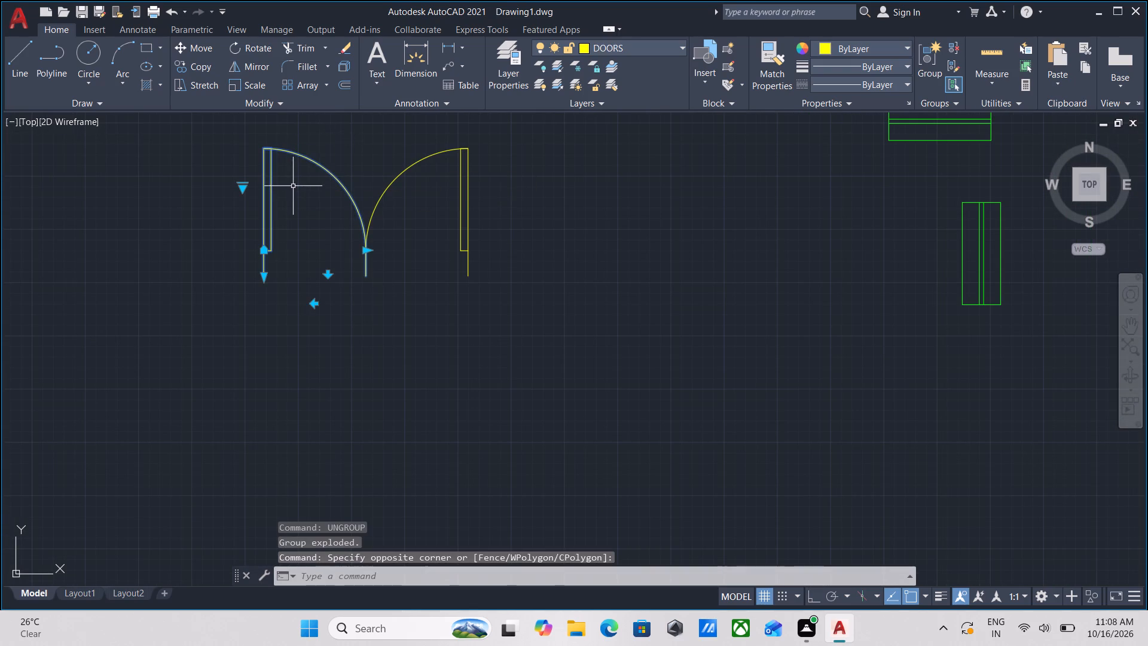
{"action": "left_click", "coordinate": [367, 249]}
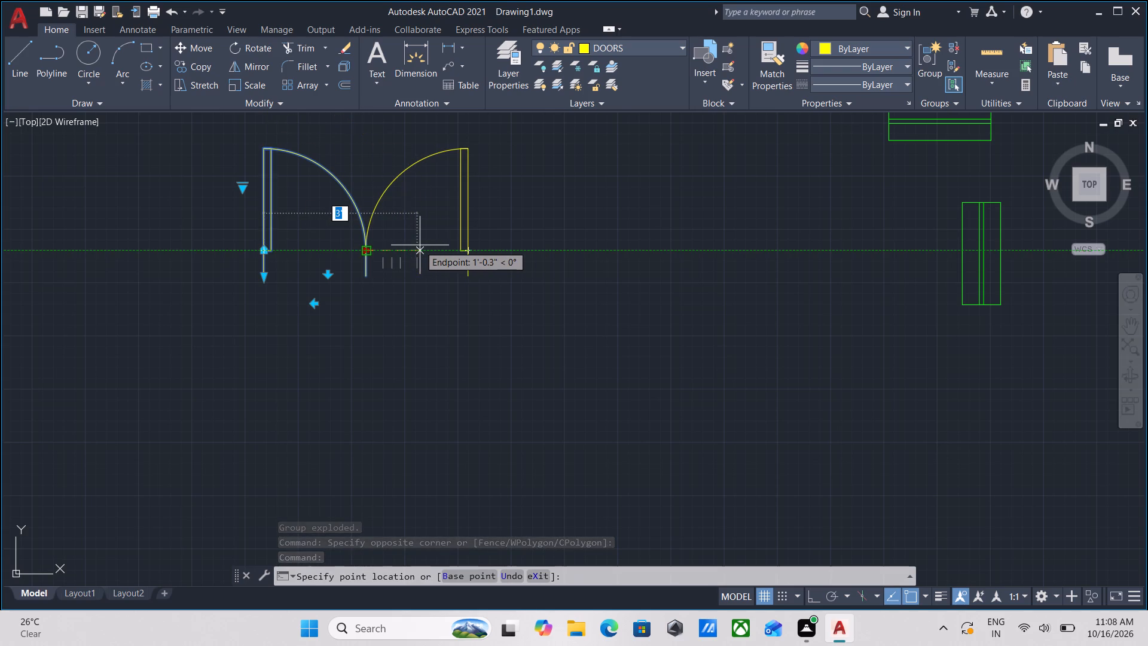
{"action": "left_click", "coordinate": [426, 245]}
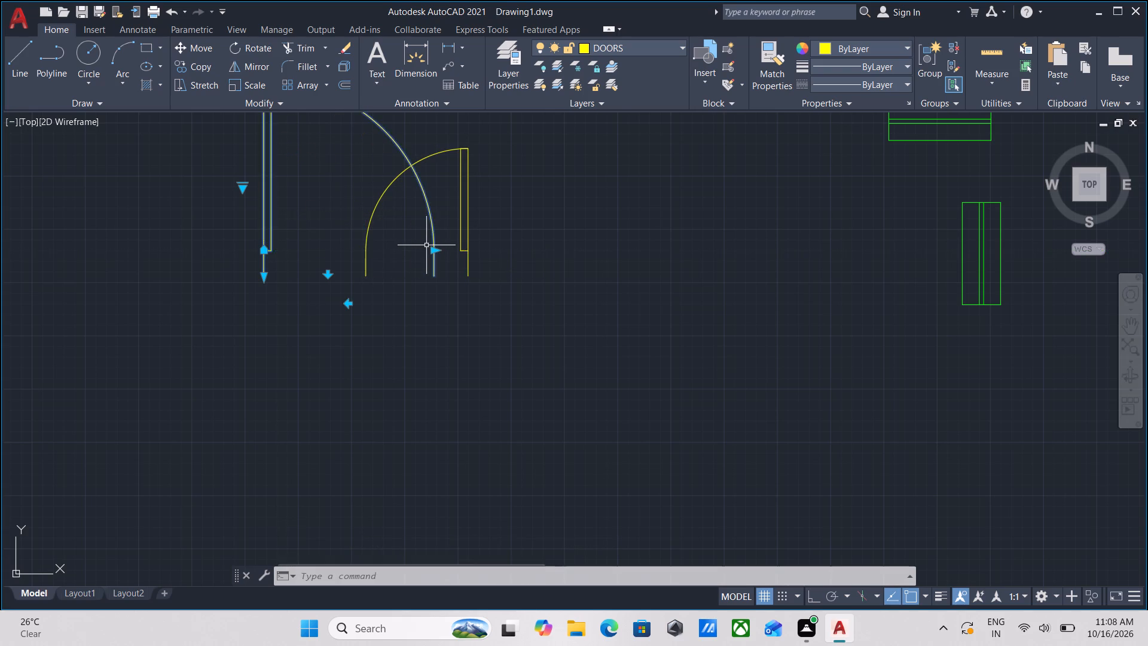
{"action": "scroll", "coordinate": [426, 245], "scroll_direction": "down", "scroll_amount": 3}
{"action": "middle_click_drag", "start_coordinate": [402, 221], "coordinate": [402, 264]}
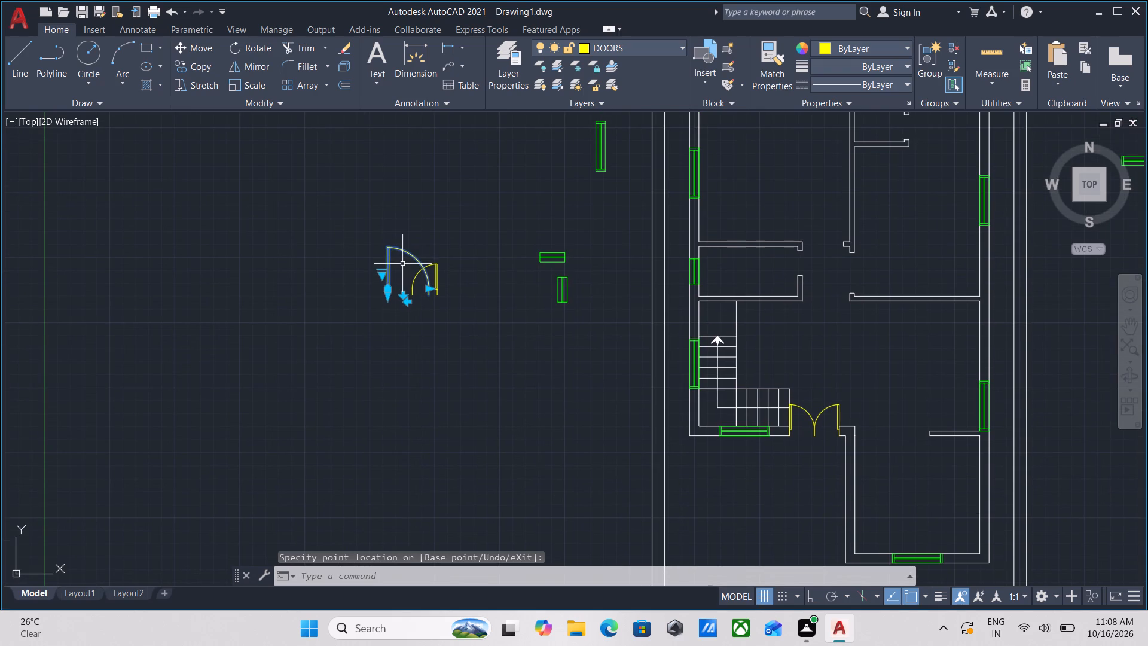
{"action": "key", "text": "Escape"}
Copy the enlarged single door from its lower hinge-side end onto the wall end at the northwest room's south door opening.
{"action": "scroll", "coordinate": [402, 264], "scroll_direction": "up", "scroll_amount": 1}
{"action": "left_click", "coordinate": [432, 223]}
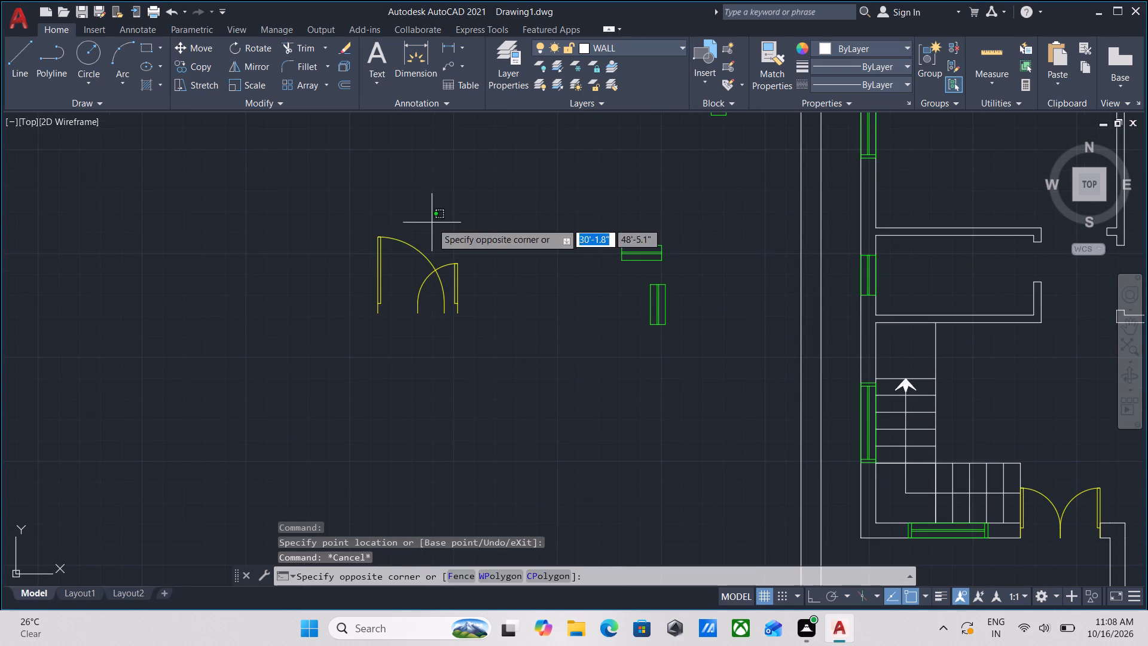
{"action": "left_click", "coordinate": [404, 248]}
{"action": "middle_click", "coordinate": [403, 298]}
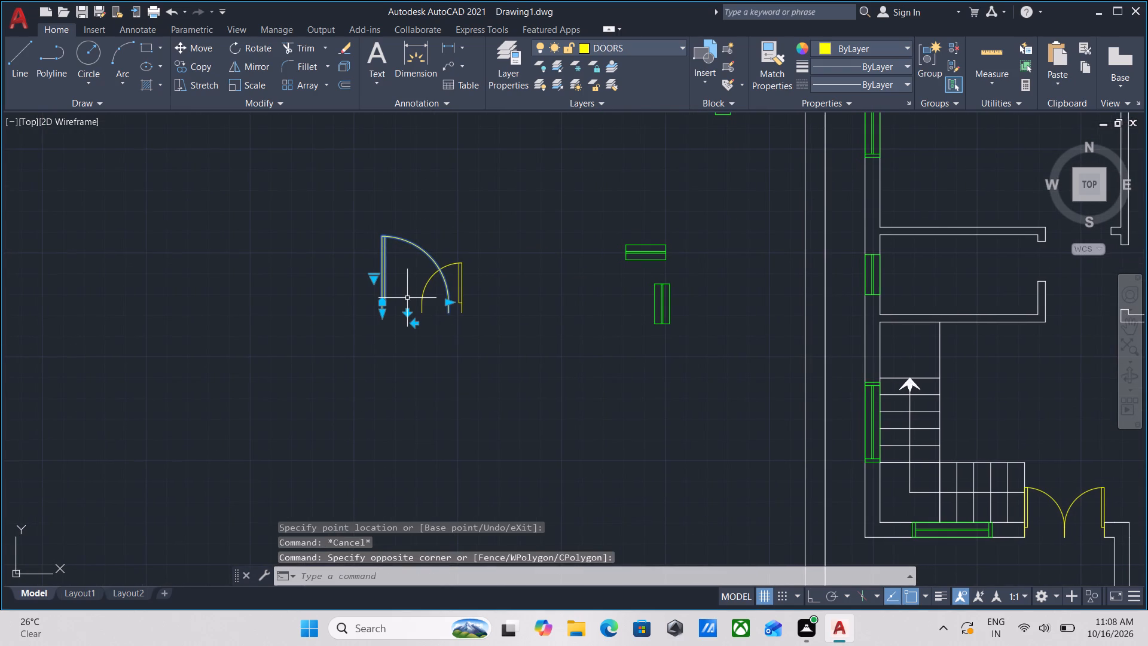
{"action": "type", "text": "CO"}
{"action": "key", "text": "Return"}
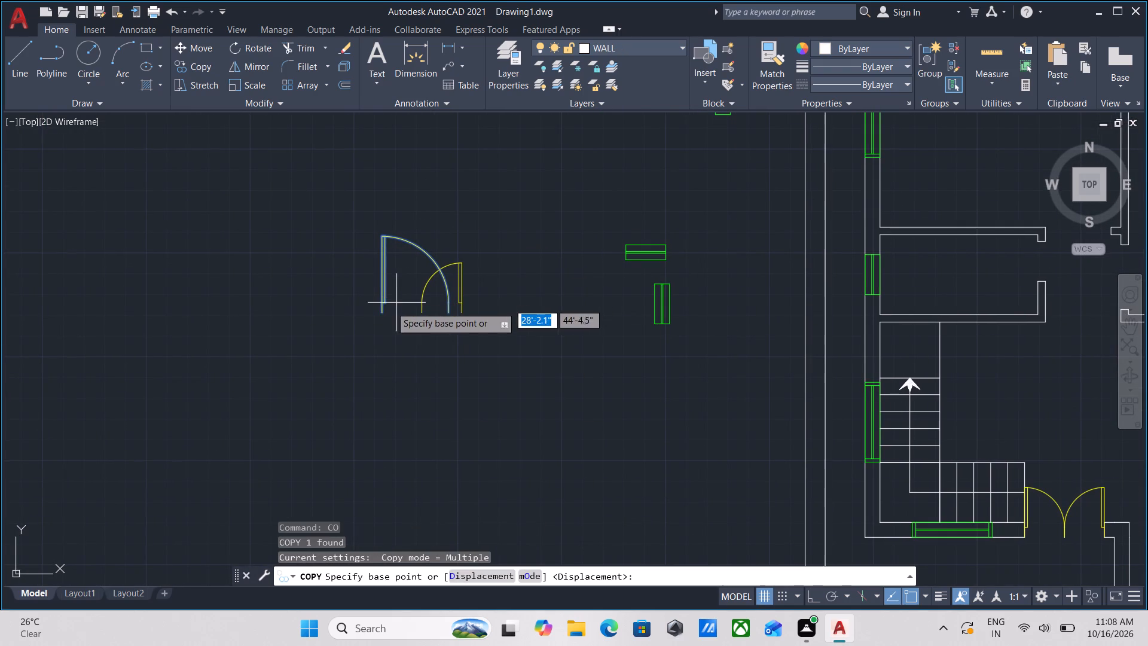
{"action": "left_click", "coordinate": [382, 313]}
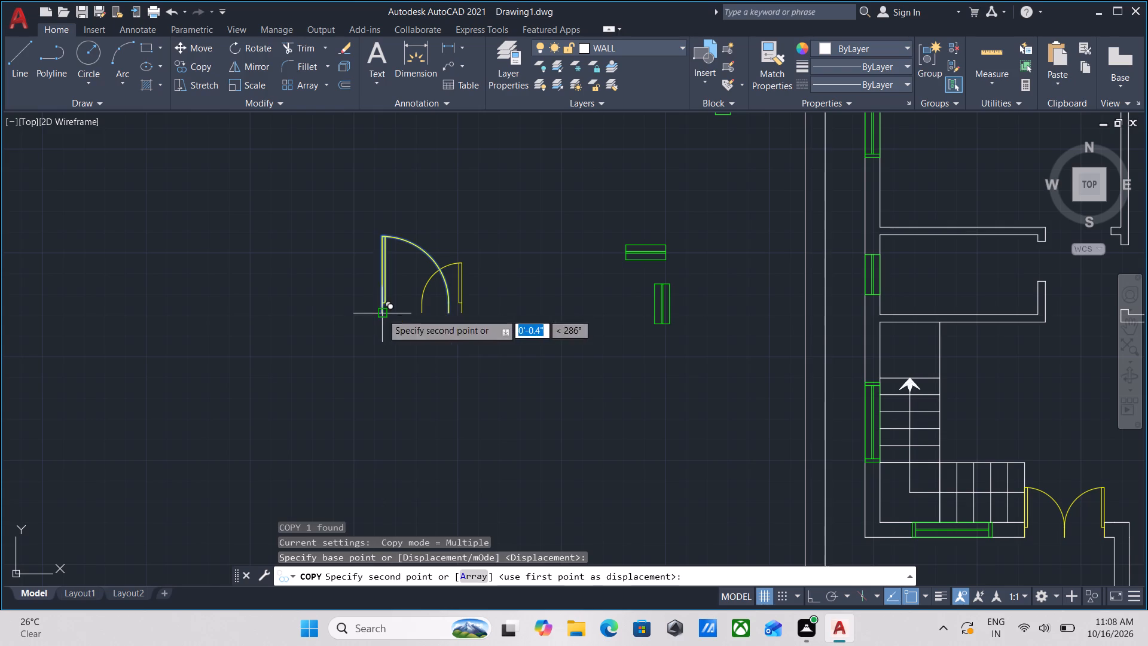
{"action": "scroll", "coordinate": [634, 310], "scroll_direction": "down", "scroll_amount": 1}
{"action": "middle_click_drag", "start_coordinate": [633, 310], "coordinate": [399, 380]}
{"action": "scroll", "coordinate": [627, 330], "scroll_direction": "up", "scroll_amount": 1}
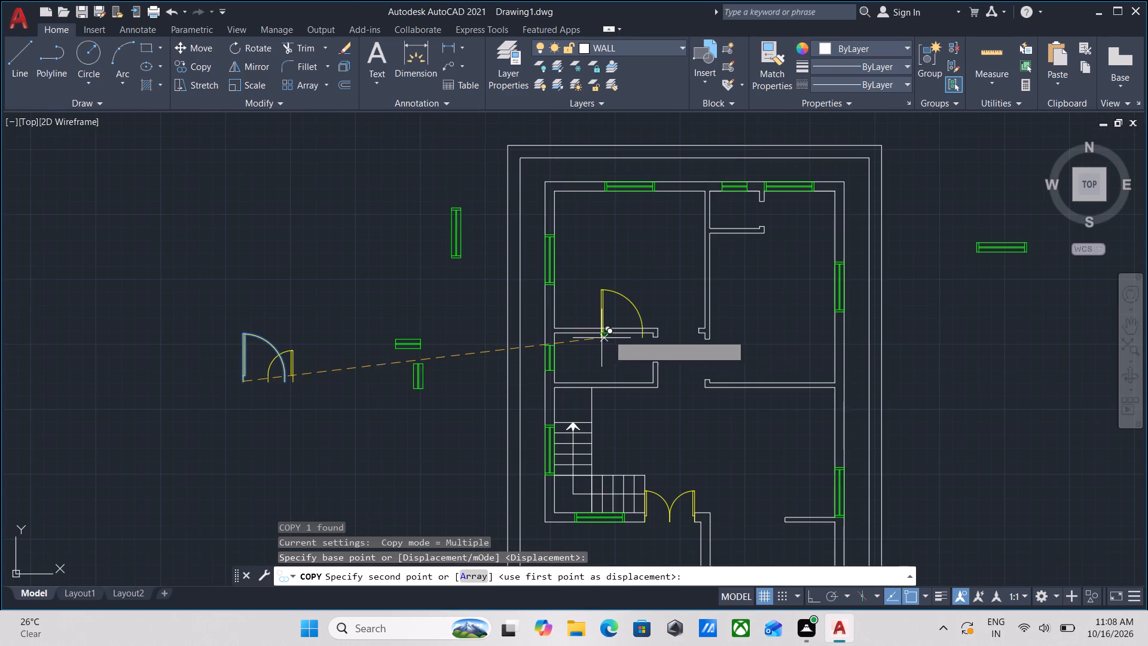
{"action": "scroll", "coordinate": [628, 330], "scroll_direction": "up", "scroll_amount": 2}
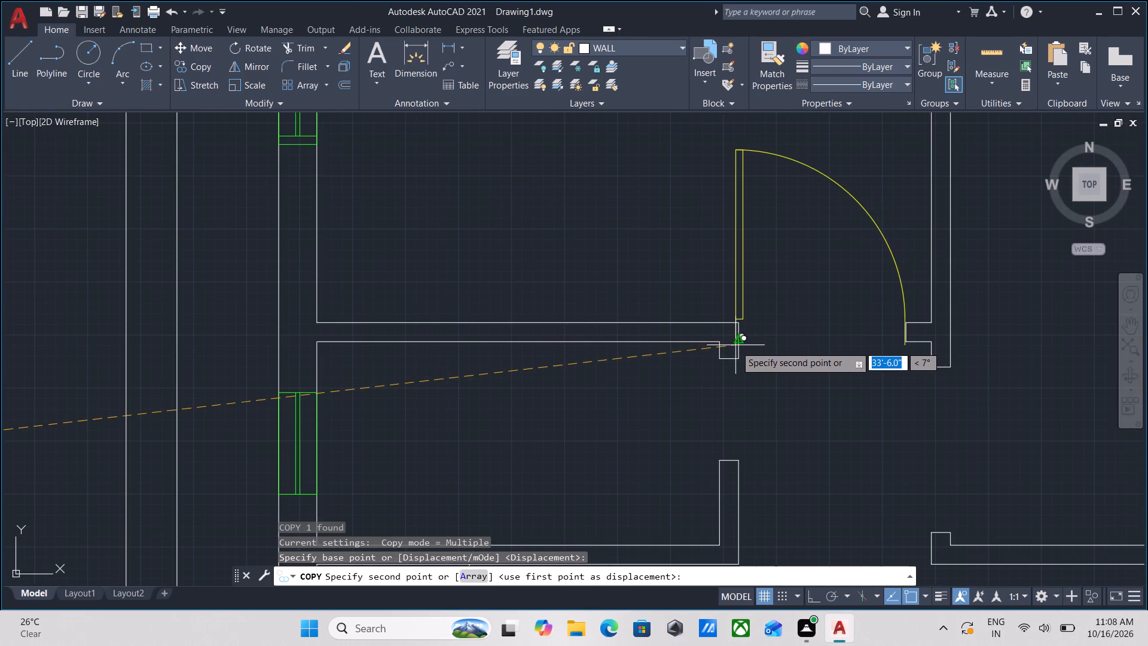
{"action": "scroll", "coordinate": [738, 346], "scroll_direction": "up", "scroll_amount": 1}
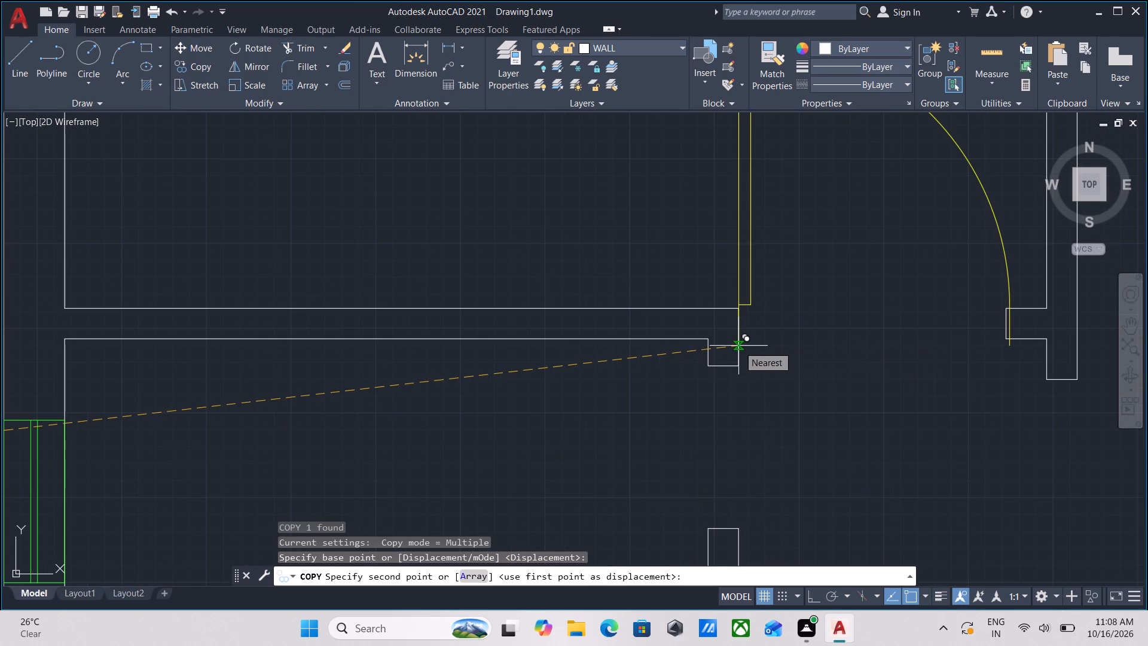
{"action": "left_click", "coordinate": [738, 346]}
{"action": "scroll", "coordinate": [835, 301], "scroll_direction": "down", "scroll_amount": 1}
{"action": "middle_click_drag", "start_coordinate": [827, 305], "coordinate": [701, 323]}
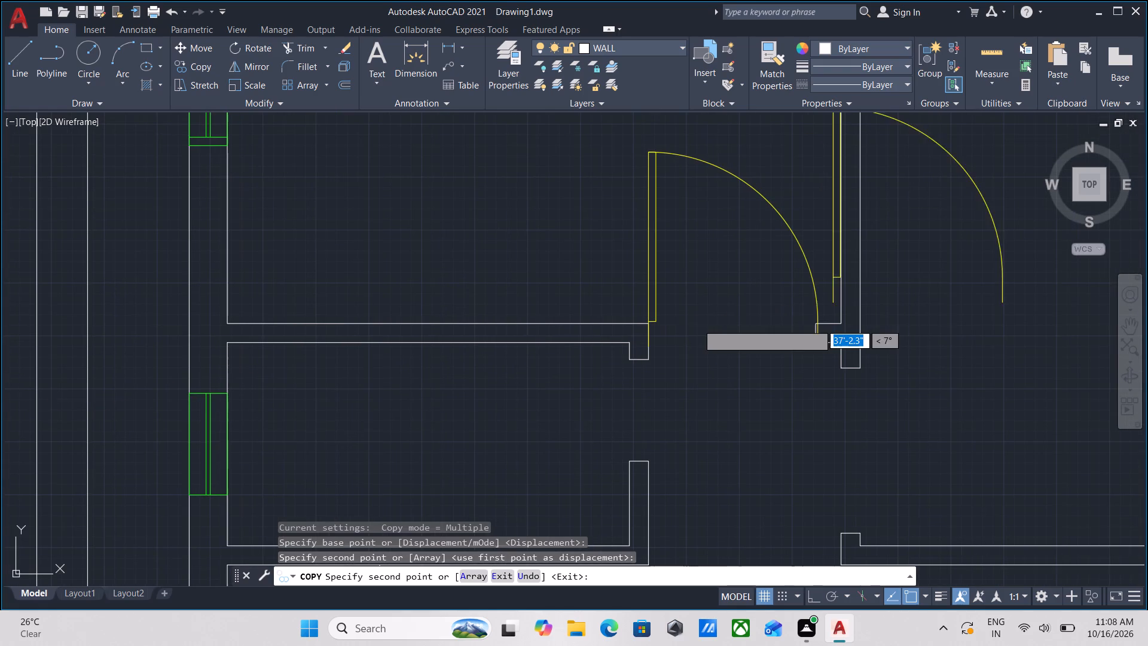
{"action": "key", "text": "Escape"}
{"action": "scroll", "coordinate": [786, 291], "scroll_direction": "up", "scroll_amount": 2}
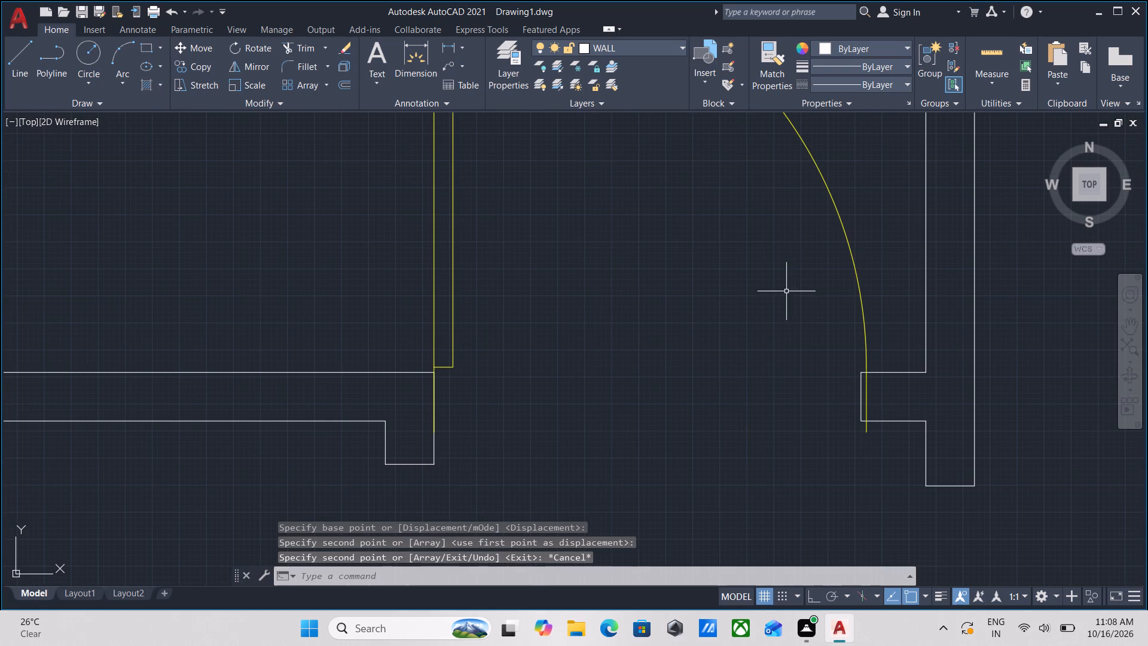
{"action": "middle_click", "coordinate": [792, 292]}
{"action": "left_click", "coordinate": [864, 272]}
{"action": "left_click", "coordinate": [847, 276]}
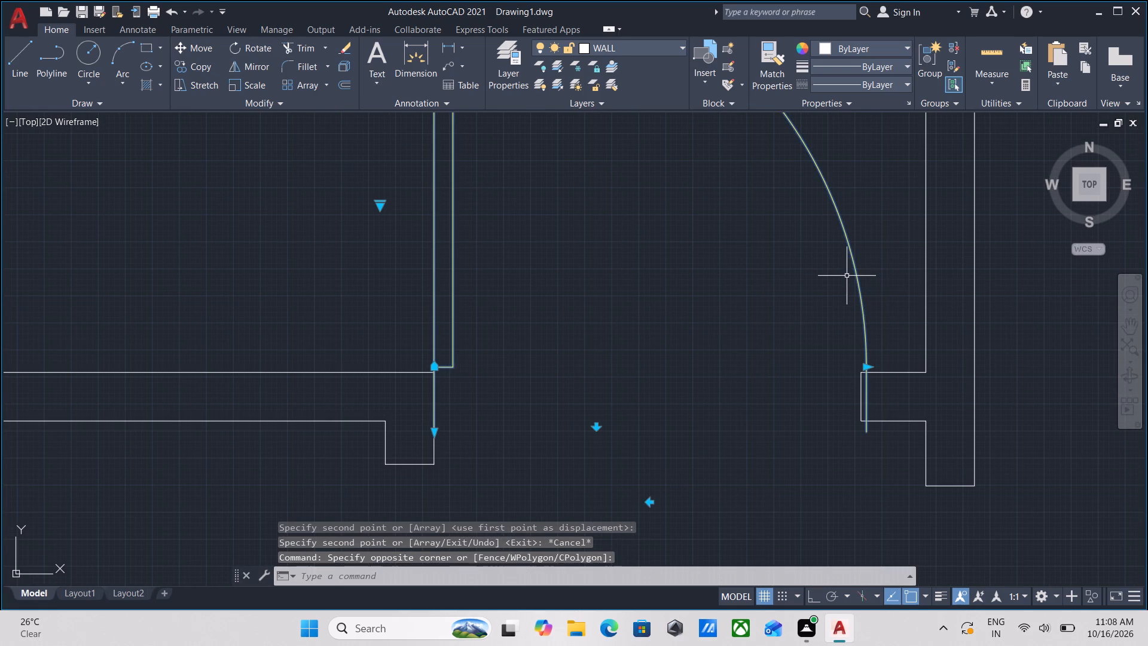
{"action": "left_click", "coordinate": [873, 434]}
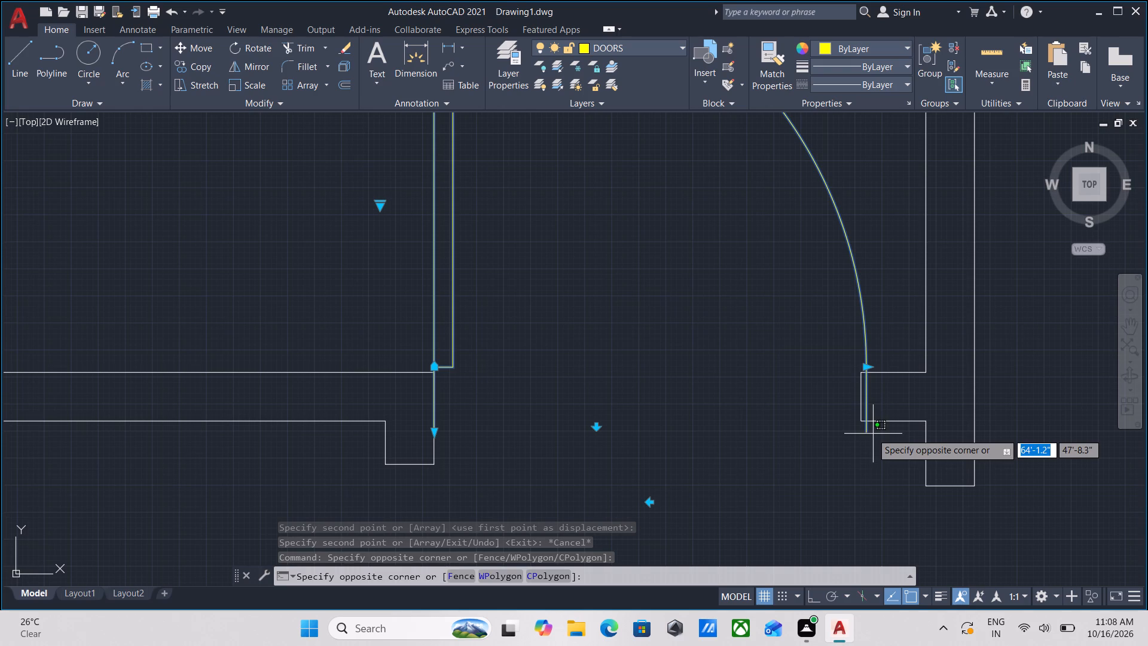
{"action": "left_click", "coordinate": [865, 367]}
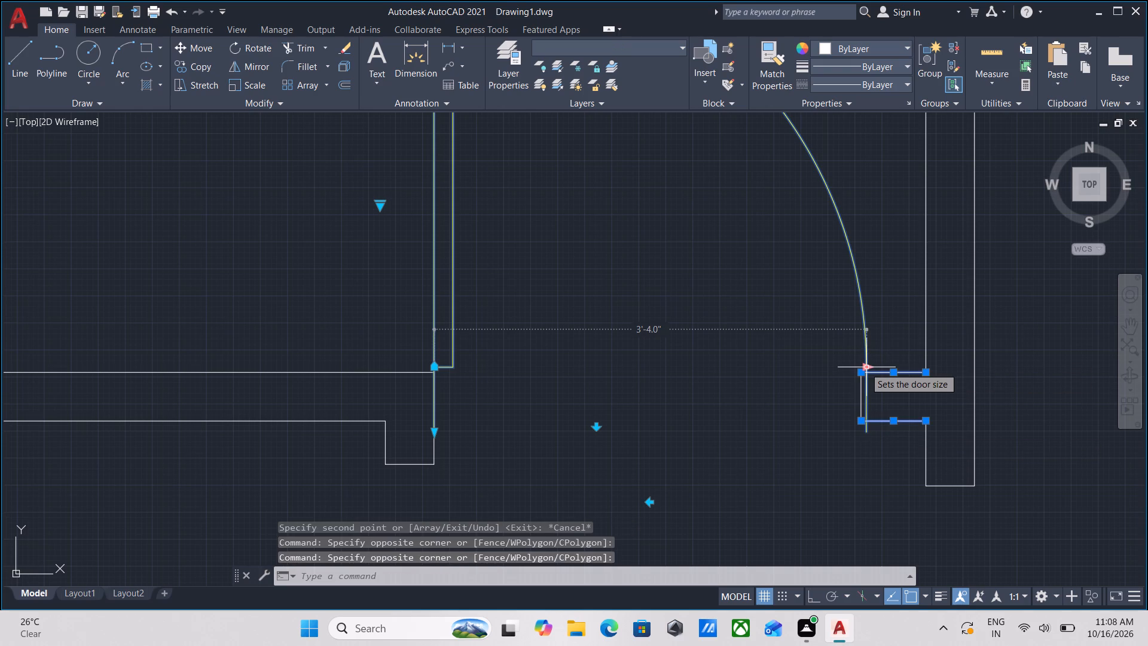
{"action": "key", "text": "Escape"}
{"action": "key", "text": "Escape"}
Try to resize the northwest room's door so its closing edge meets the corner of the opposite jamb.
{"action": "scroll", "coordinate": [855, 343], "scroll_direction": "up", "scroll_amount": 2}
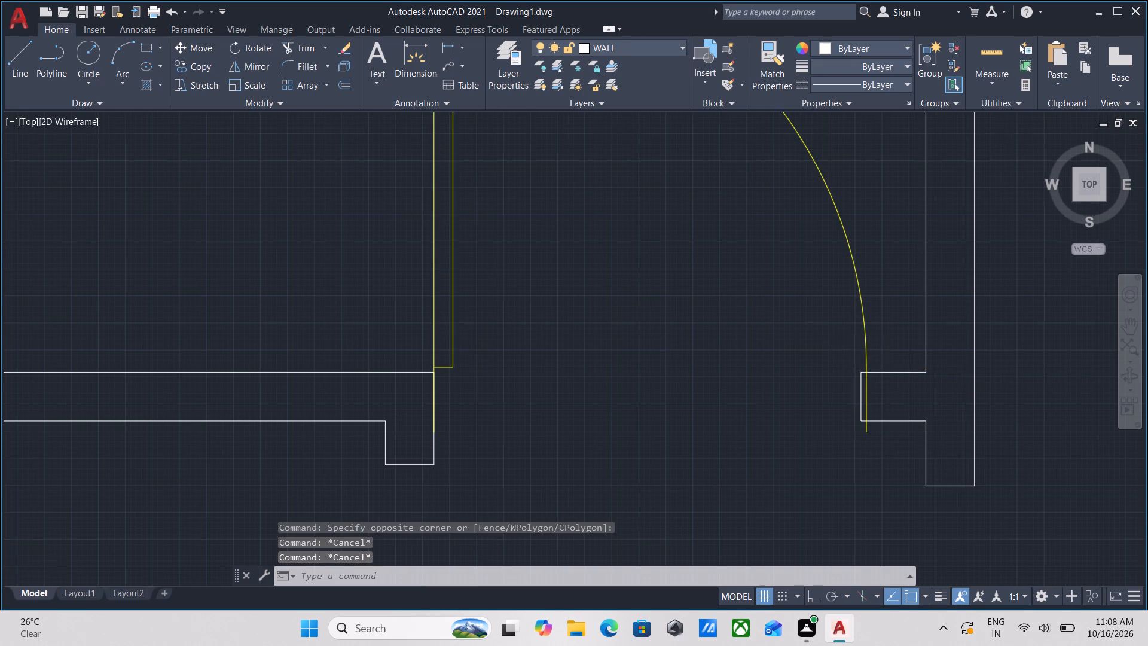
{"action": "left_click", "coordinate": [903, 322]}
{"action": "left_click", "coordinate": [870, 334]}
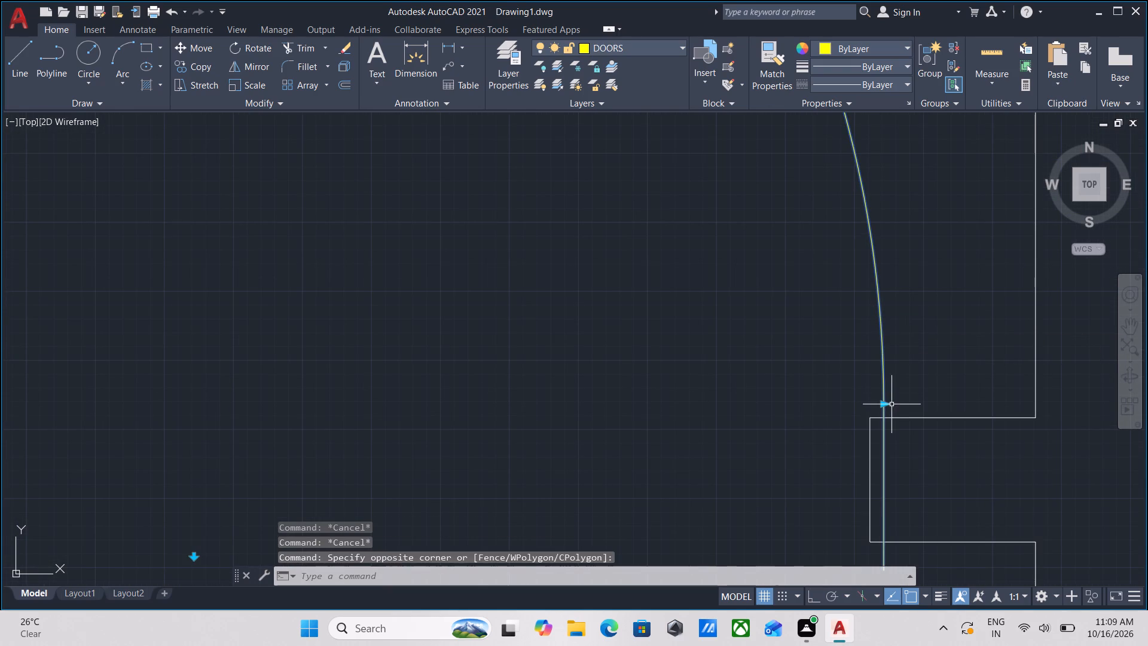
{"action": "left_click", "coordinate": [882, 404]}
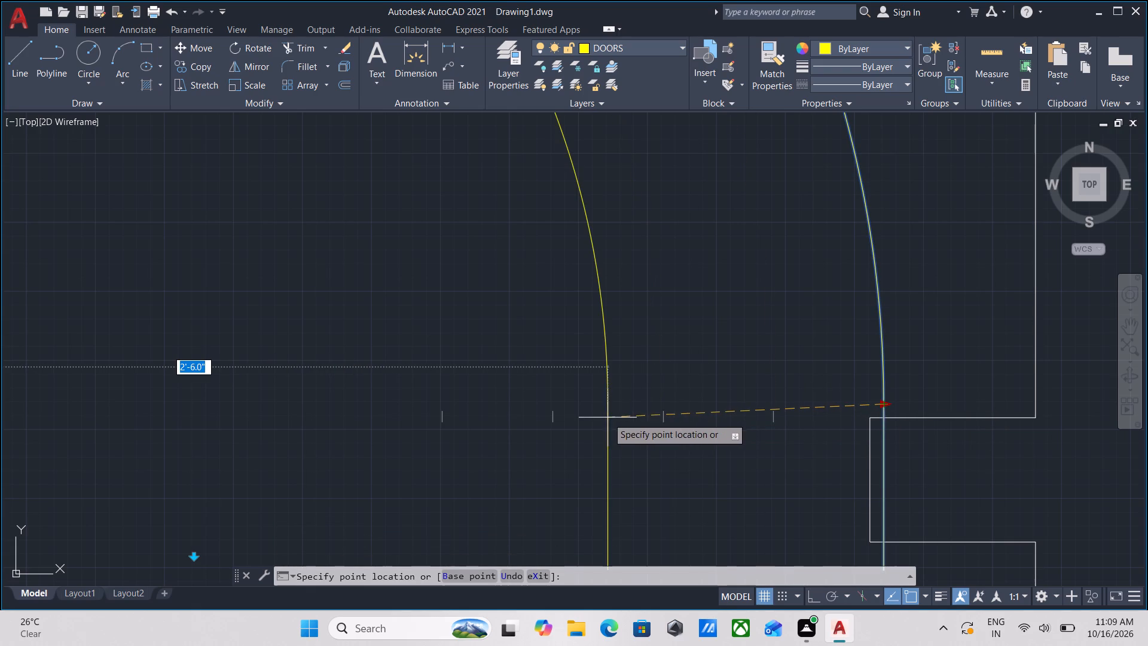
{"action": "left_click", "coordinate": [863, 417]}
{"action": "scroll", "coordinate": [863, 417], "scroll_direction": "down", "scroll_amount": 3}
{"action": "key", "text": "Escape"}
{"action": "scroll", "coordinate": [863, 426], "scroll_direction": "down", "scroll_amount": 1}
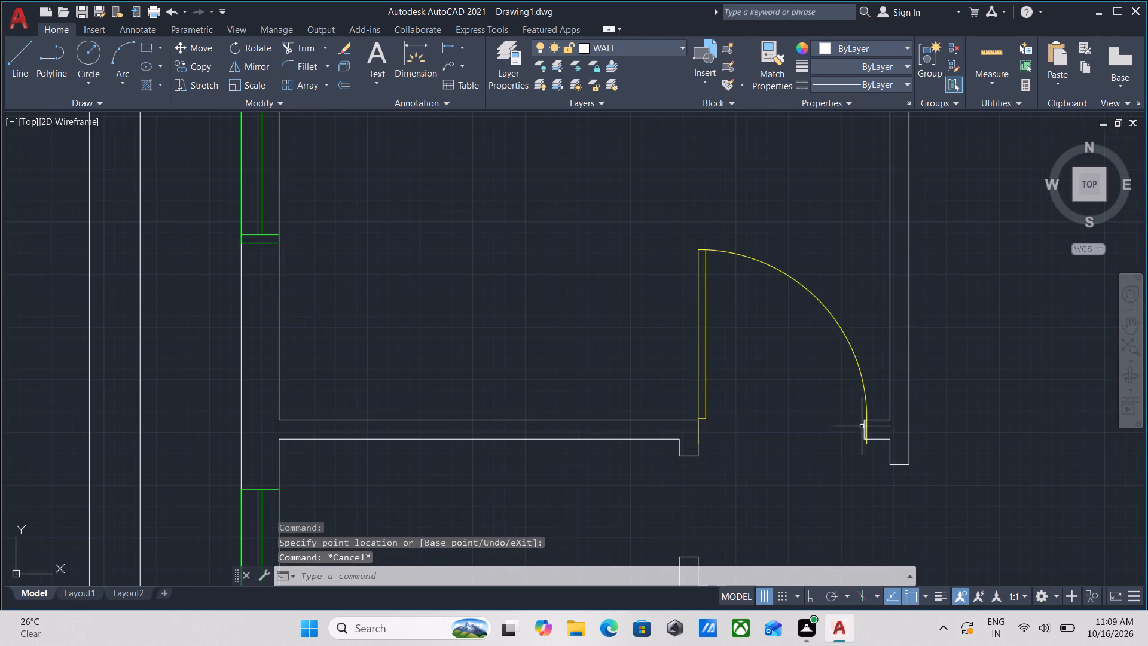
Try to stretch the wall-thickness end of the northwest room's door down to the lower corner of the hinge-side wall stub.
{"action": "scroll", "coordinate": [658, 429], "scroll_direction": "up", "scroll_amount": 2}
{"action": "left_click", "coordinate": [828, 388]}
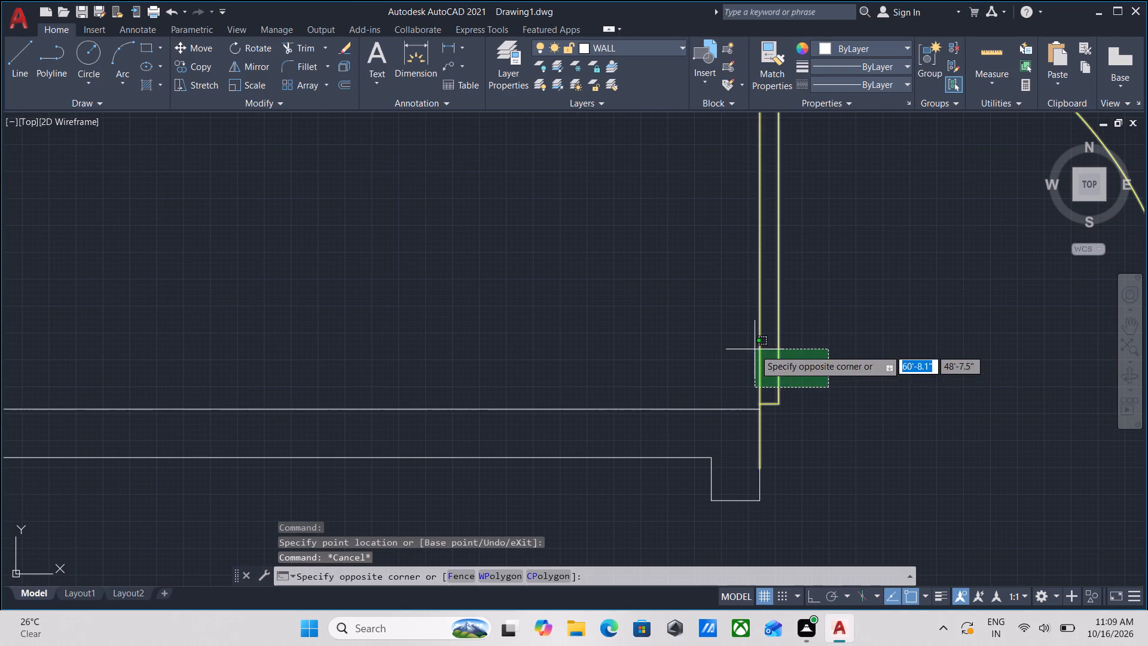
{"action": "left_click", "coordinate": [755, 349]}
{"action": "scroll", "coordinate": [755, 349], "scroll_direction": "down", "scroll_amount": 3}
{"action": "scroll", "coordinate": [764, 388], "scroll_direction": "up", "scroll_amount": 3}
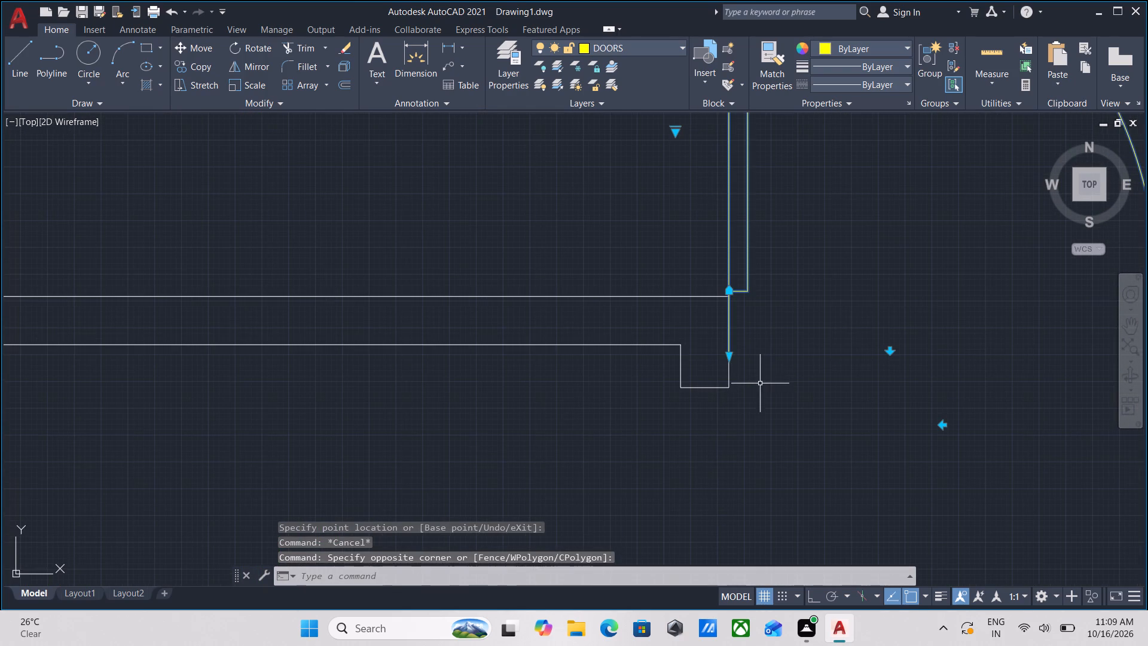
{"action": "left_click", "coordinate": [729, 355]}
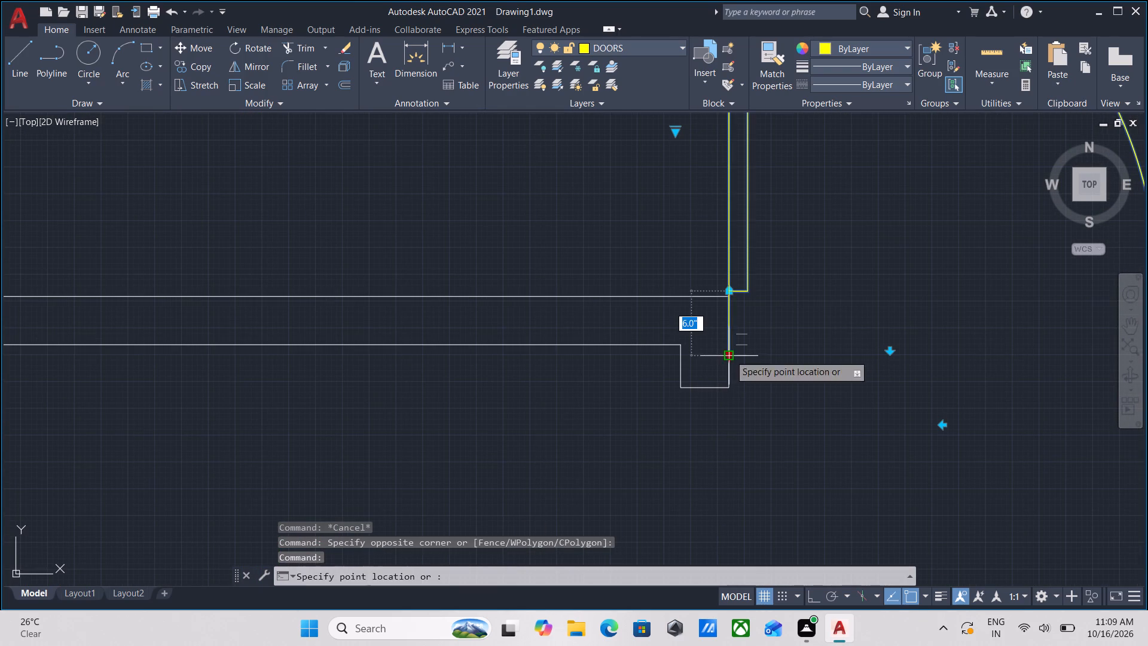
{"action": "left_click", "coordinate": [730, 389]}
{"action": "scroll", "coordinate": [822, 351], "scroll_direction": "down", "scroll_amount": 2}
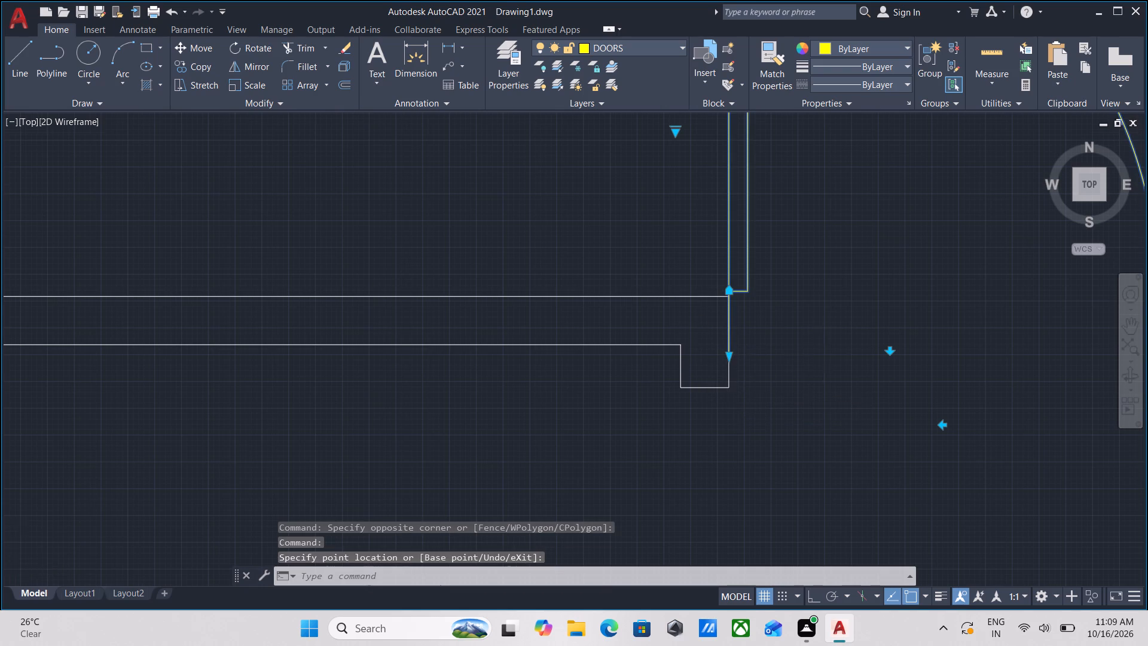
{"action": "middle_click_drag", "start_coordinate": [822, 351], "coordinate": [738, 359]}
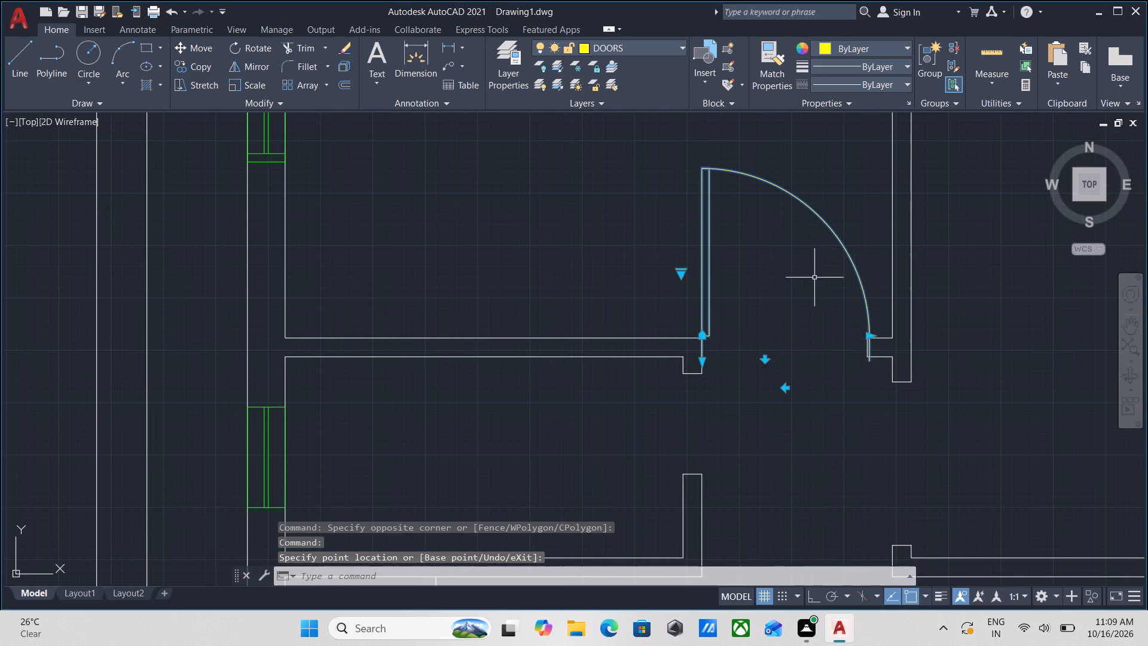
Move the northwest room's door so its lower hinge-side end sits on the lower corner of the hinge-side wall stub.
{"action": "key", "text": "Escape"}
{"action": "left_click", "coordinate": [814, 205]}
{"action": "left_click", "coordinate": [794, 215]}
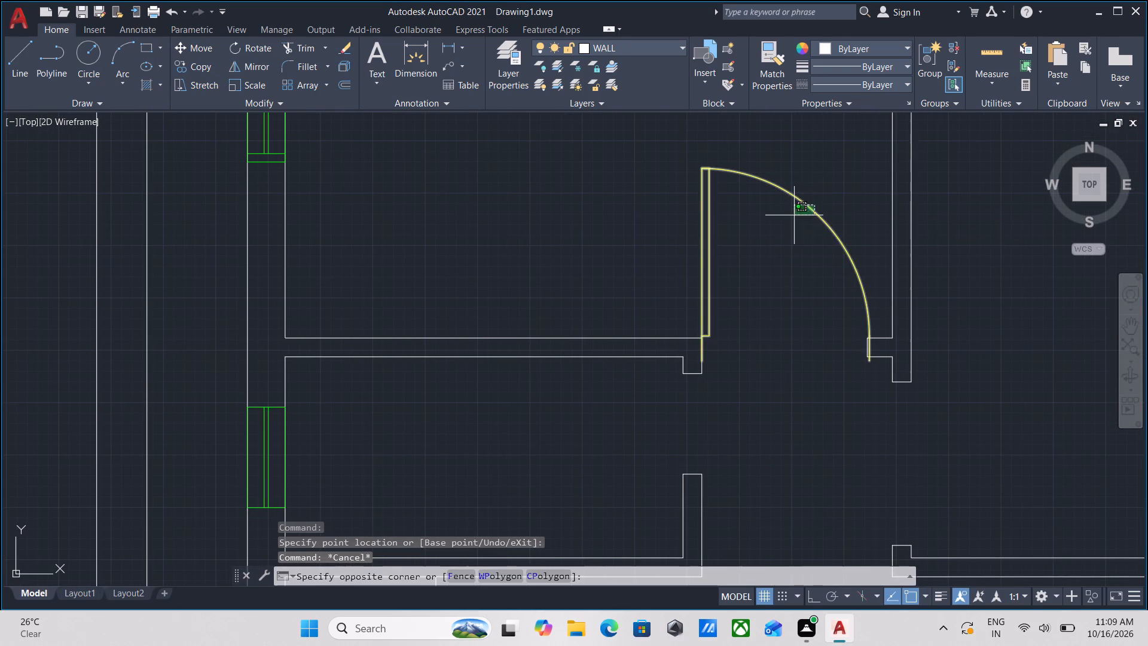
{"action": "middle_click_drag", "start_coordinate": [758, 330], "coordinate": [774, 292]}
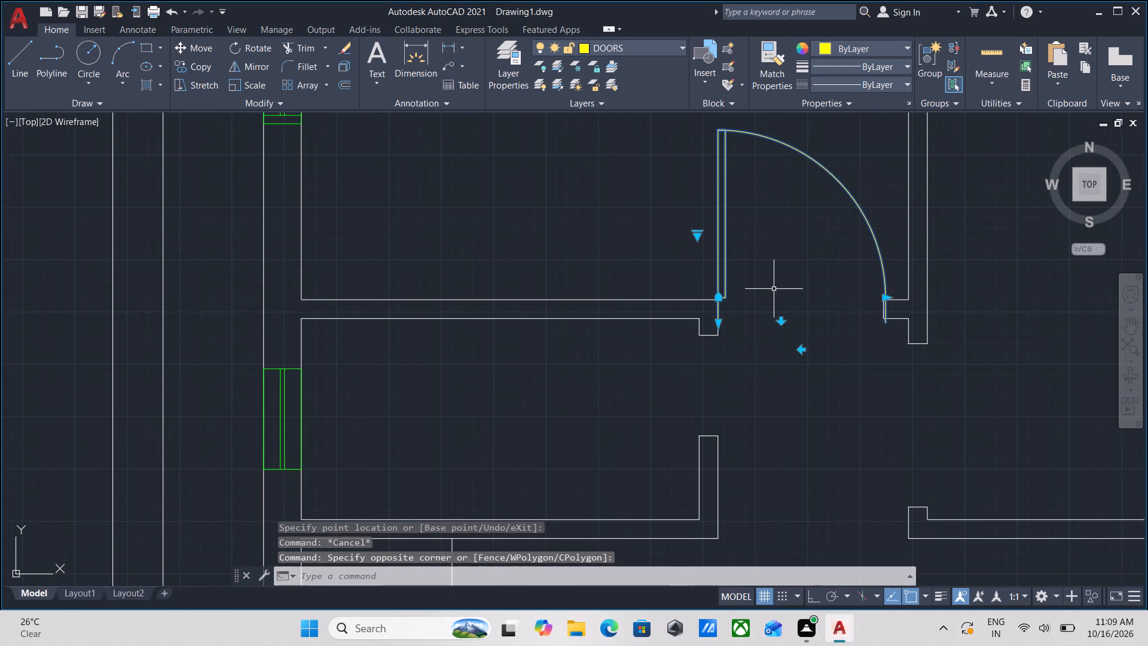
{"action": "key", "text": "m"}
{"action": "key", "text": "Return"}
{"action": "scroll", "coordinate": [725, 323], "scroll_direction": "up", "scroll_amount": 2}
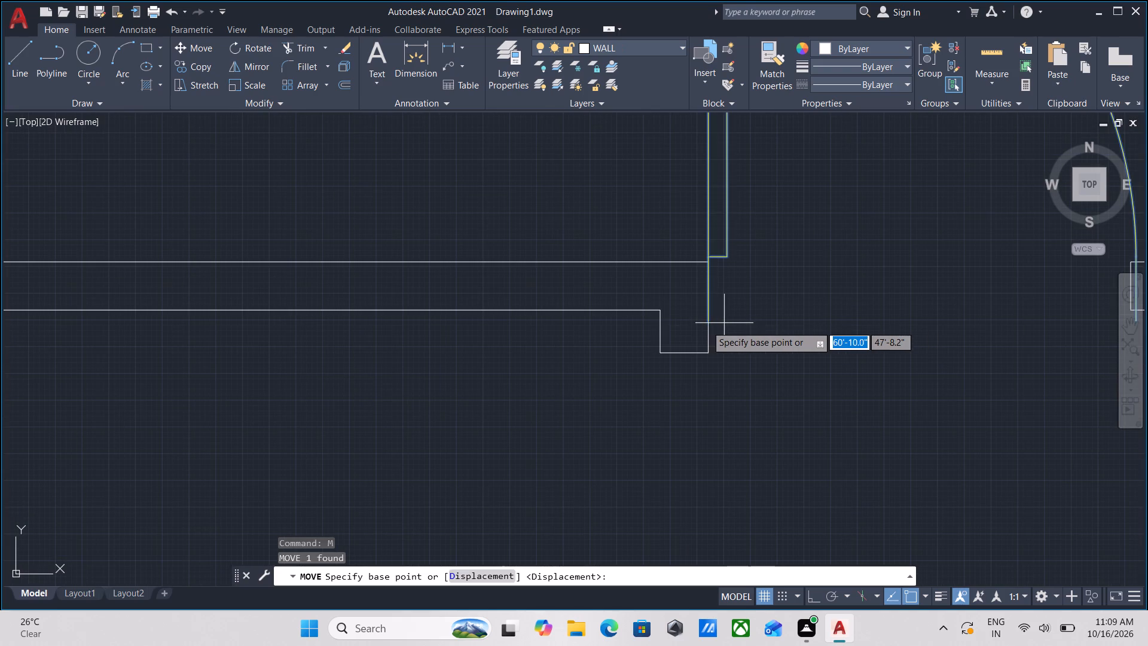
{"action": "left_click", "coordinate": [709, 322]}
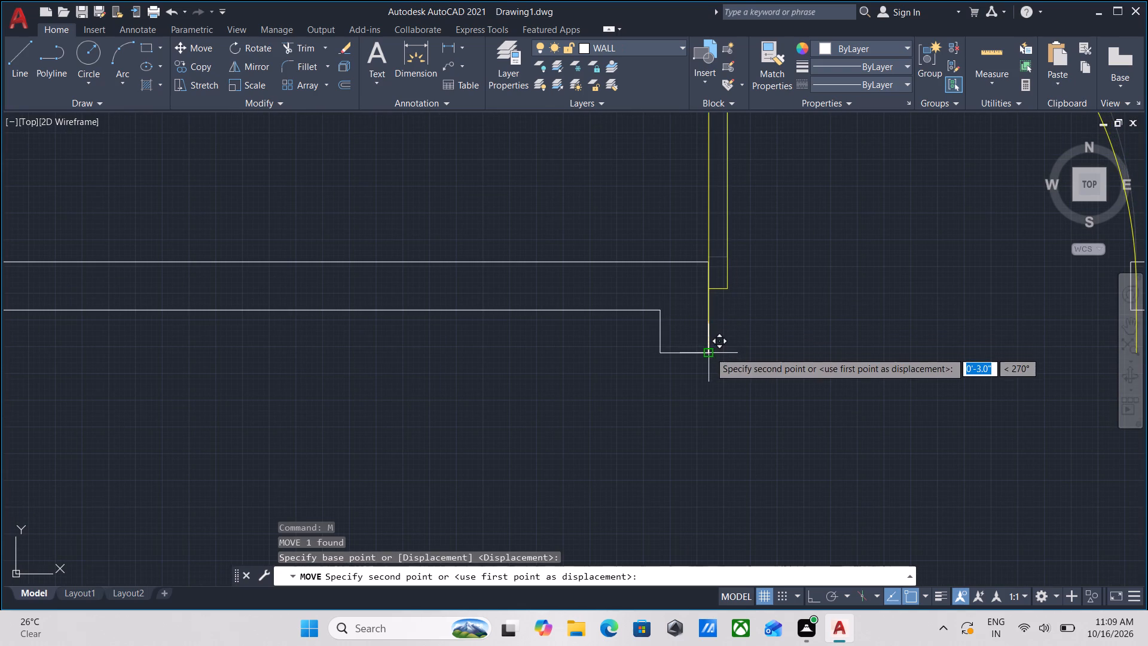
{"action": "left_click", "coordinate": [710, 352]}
Trim away the end line of the northwest room's opposite door jamb and cut its two projecting wall lines back to the door's closing edge.
{"action": "scroll", "coordinate": [764, 313], "scroll_direction": "down", "scroll_amount": 2}
{"action": "middle_click_drag", "start_coordinate": [764, 313], "coordinate": [655, 337]}
{"action": "scroll", "coordinate": [782, 336], "scroll_direction": "up", "scroll_amount": 1}
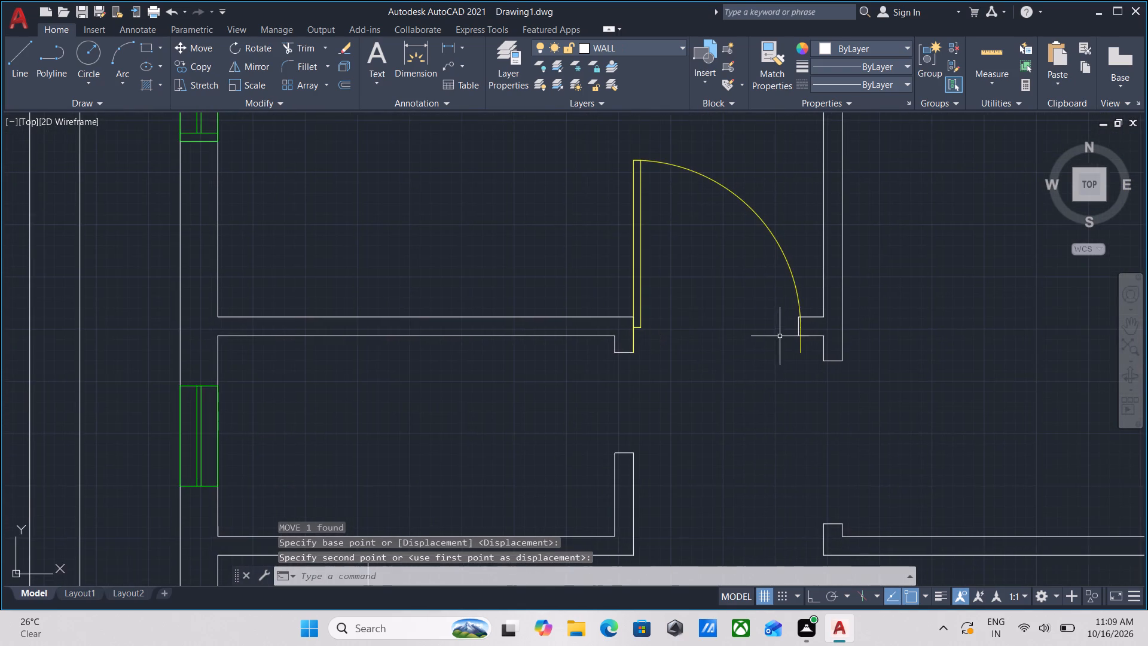
{"action": "scroll", "coordinate": [784, 334], "scroll_direction": "up", "scroll_amount": 4}
{"action": "middle_click_drag", "start_coordinate": [825, 324], "coordinate": [740, 339]}
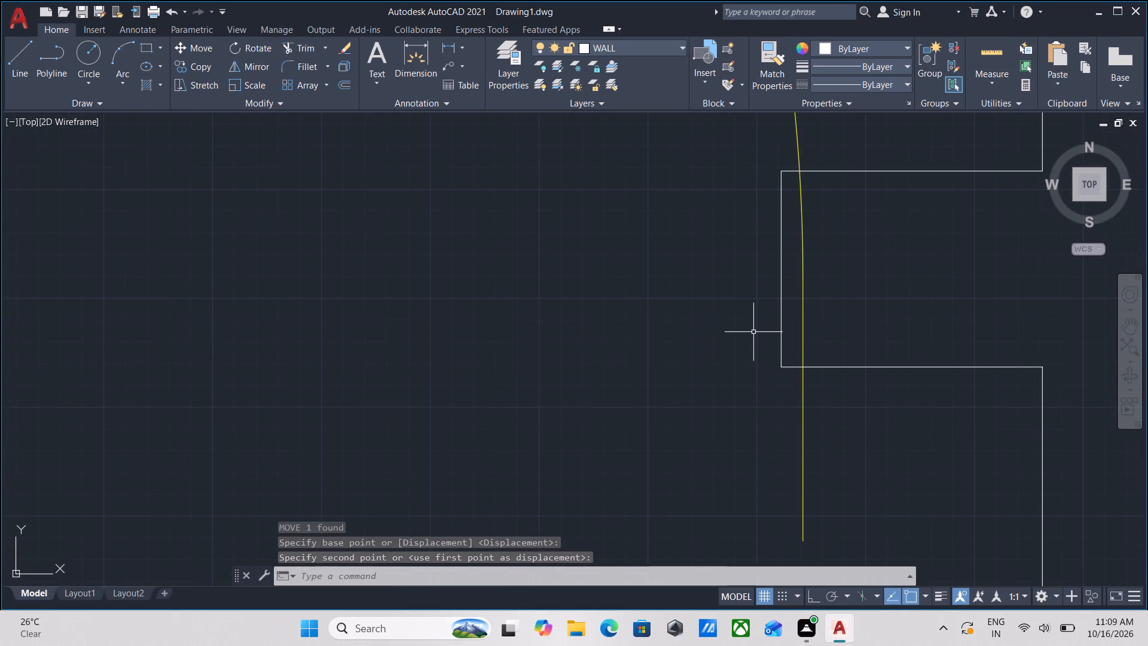
{"action": "type", "text": "TR"}
{"action": "key", "text": "Return"}
{"action": "scroll", "coordinate": [770, 322], "scroll_direction": "up", "scroll_amount": 1}
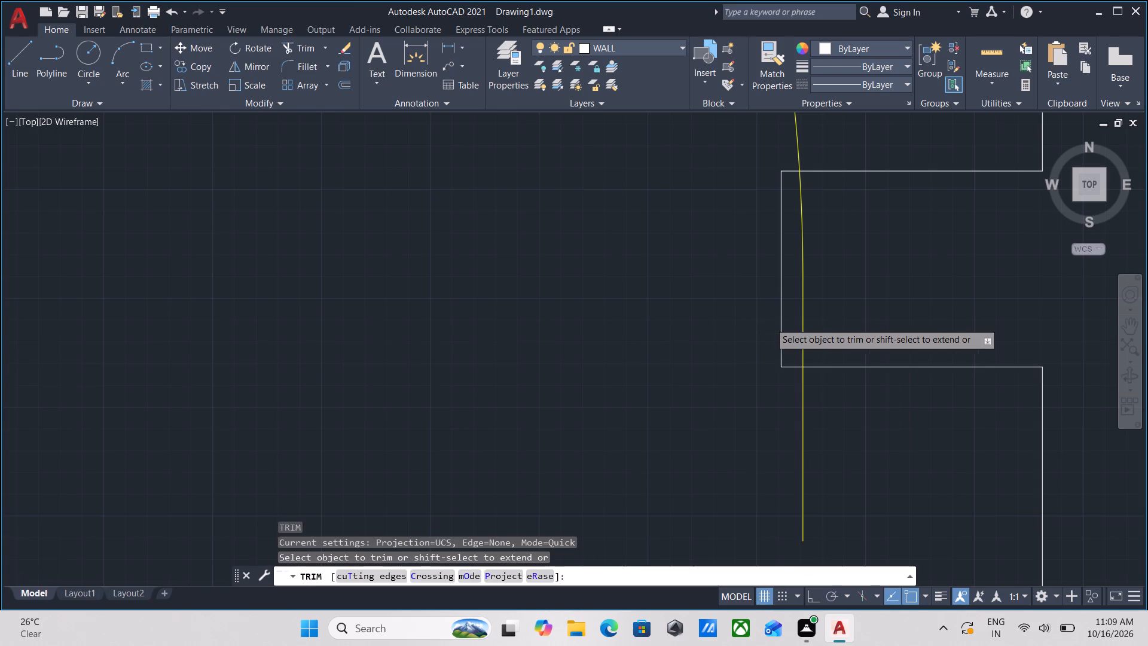
{"action": "left_click", "coordinate": [795, 309]}
{"action": "left_click", "coordinate": [767, 309]}
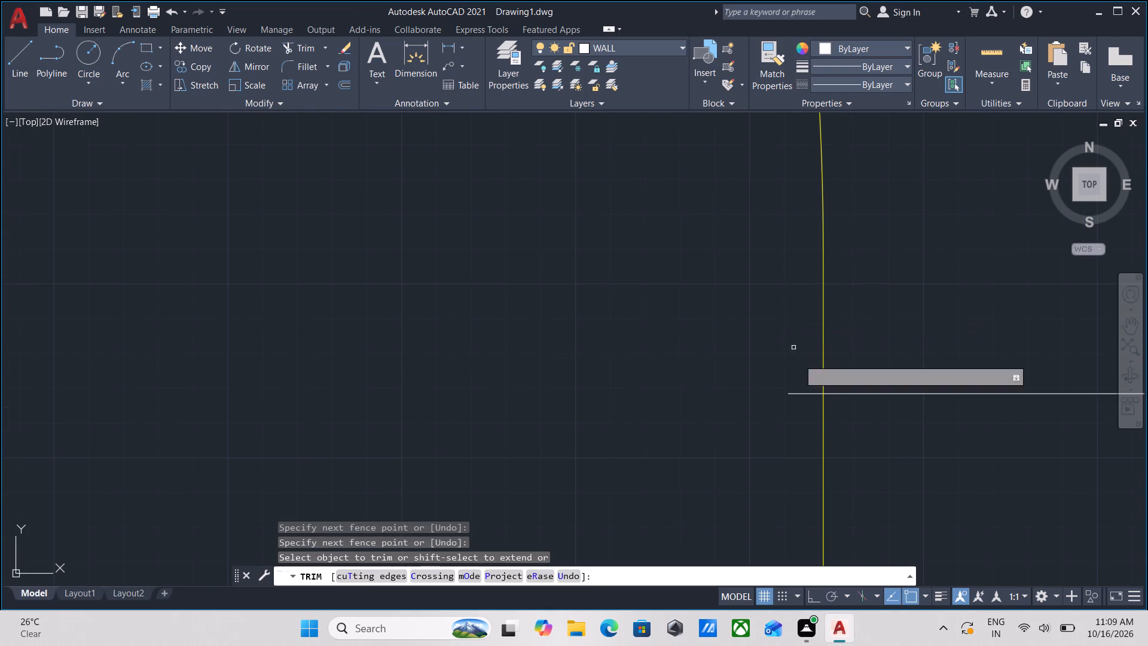
{"action": "left_click", "coordinate": [805, 412]}
{"action": "left_click", "coordinate": [808, 342]}
{"action": "scroll", "coordinate": [808, 342], "scroll_direction": "down", "scroll_amount": 2}
{"action": "middle_click_drag", "start_coordinate": [808, 342], "coordinate": [803, 418]}
{"action": "left_click", "coordinate": [801, 323]}
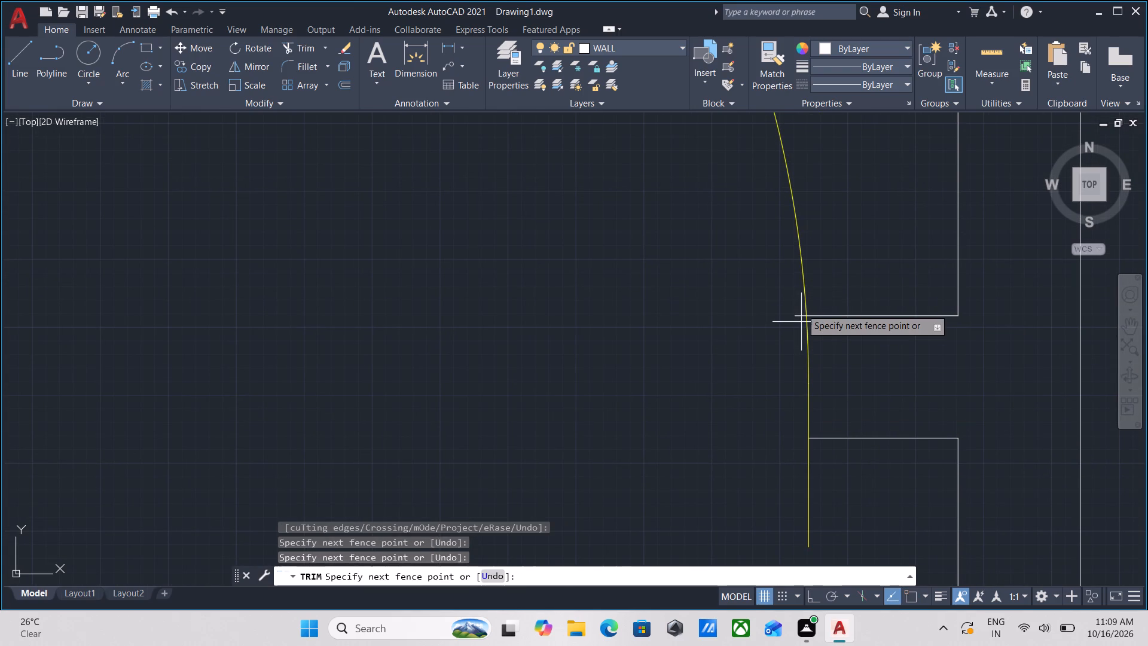
{"action": "left_click", "coordinate": [801, 303]}
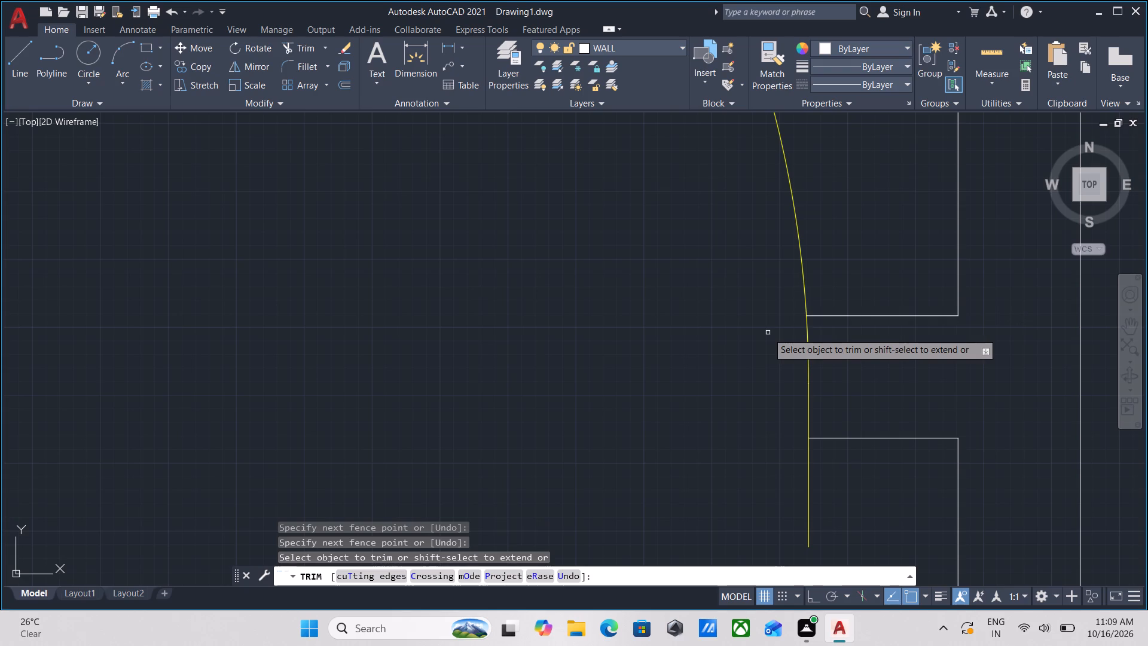
{"action": "key", "text": "Escape"}
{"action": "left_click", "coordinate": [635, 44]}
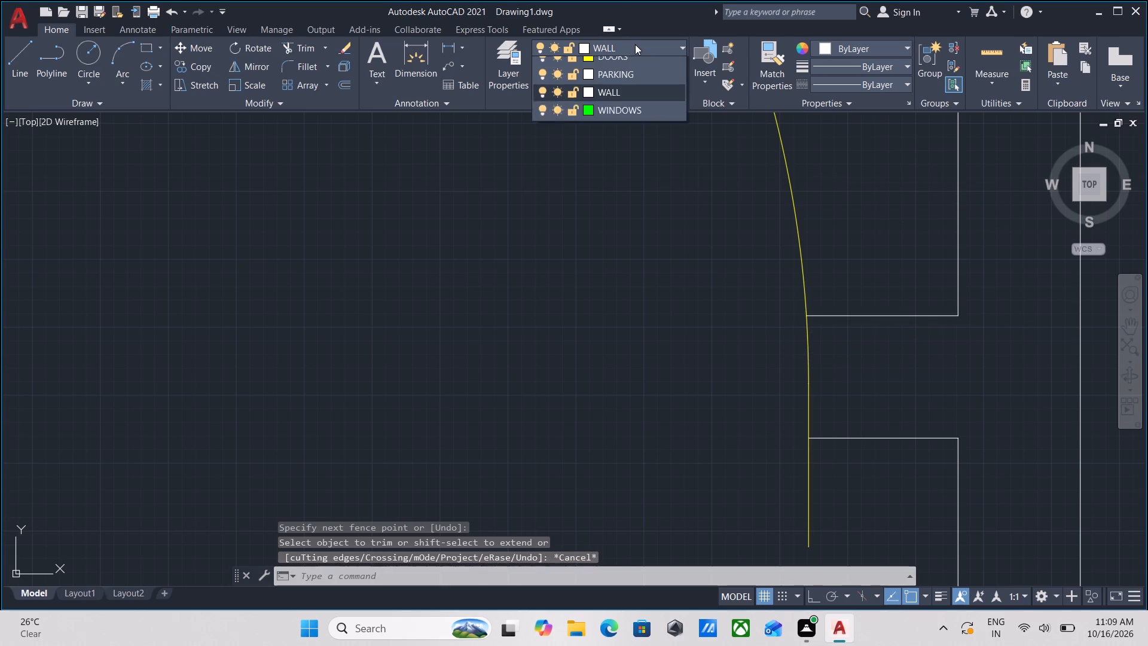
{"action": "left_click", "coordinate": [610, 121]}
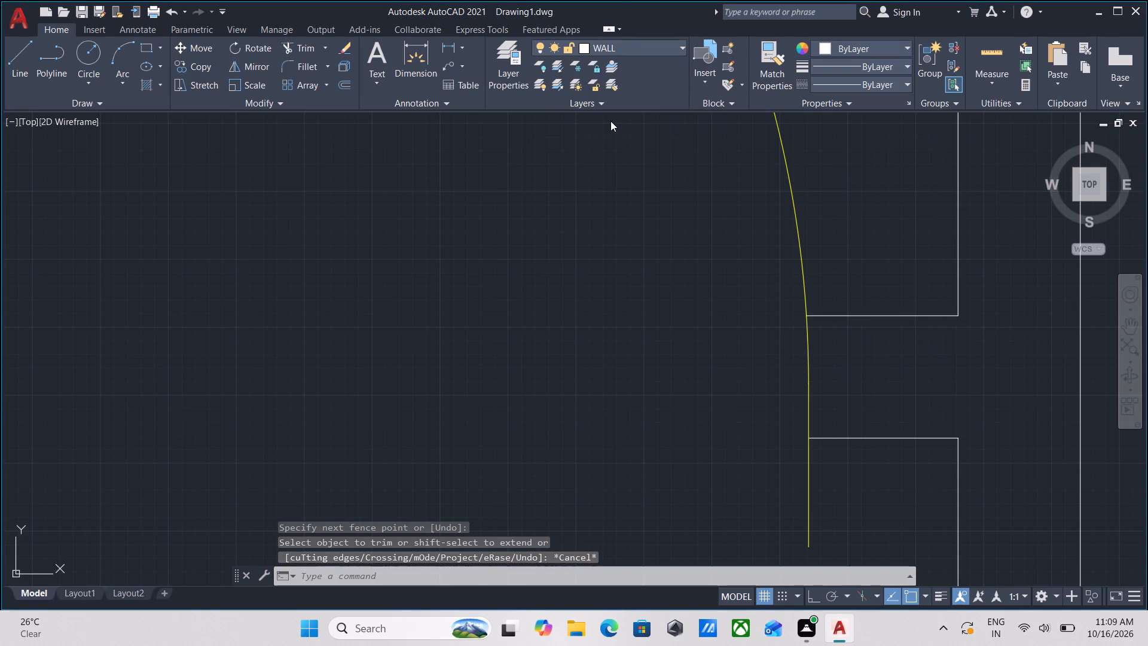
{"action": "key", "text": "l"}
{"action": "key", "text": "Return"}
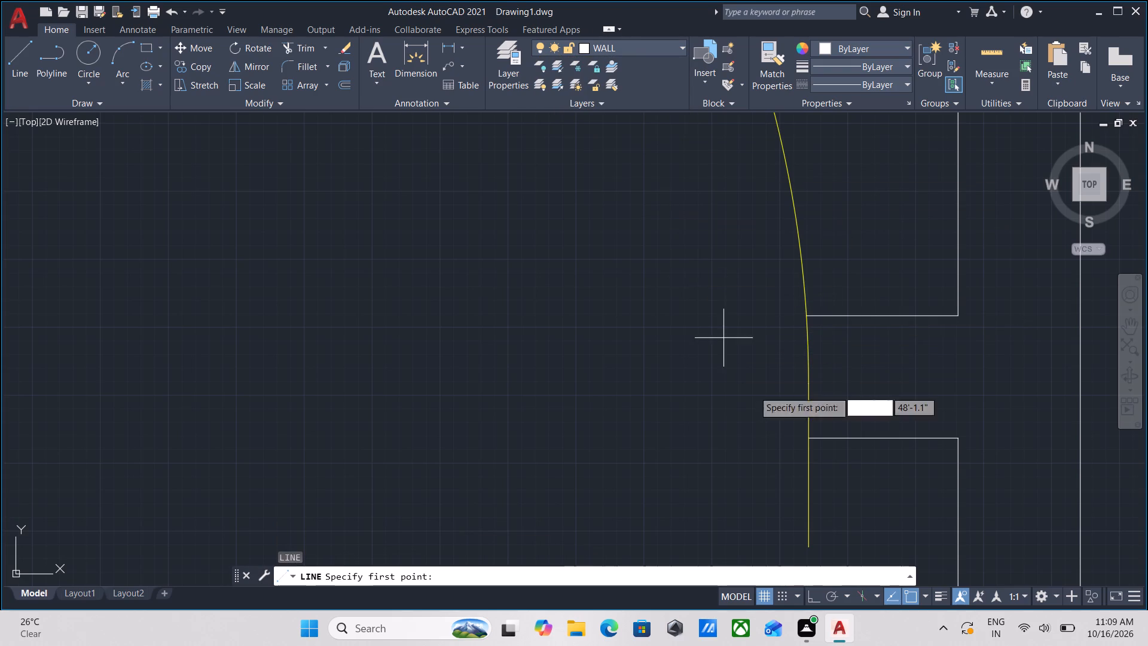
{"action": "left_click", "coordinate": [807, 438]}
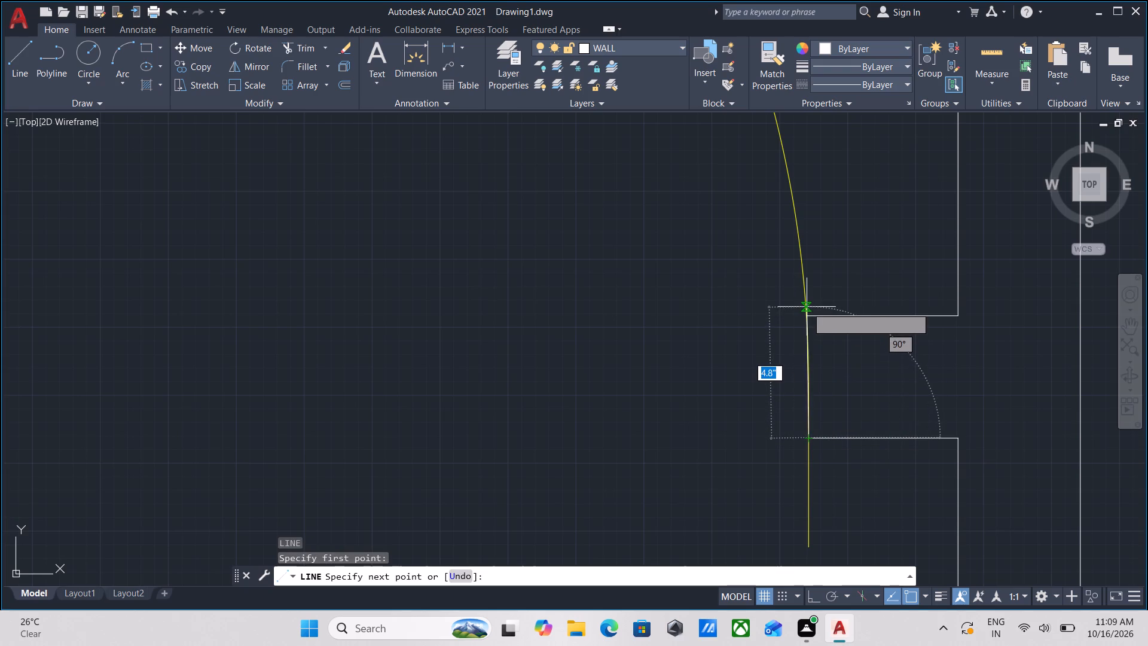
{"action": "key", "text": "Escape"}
Draw a line on the WALL layer from the lower to the upper corner of the trimmed jamb, closing its open end.
{"action": "key", "text": "l"}
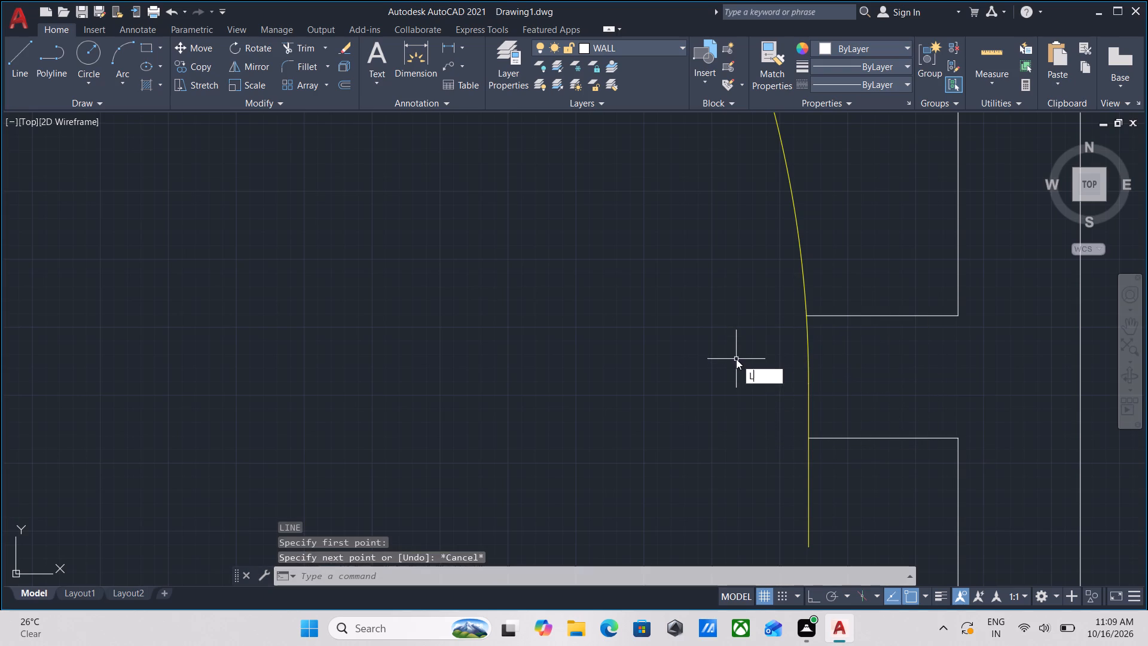
{"action": "key", "text": "Return"}
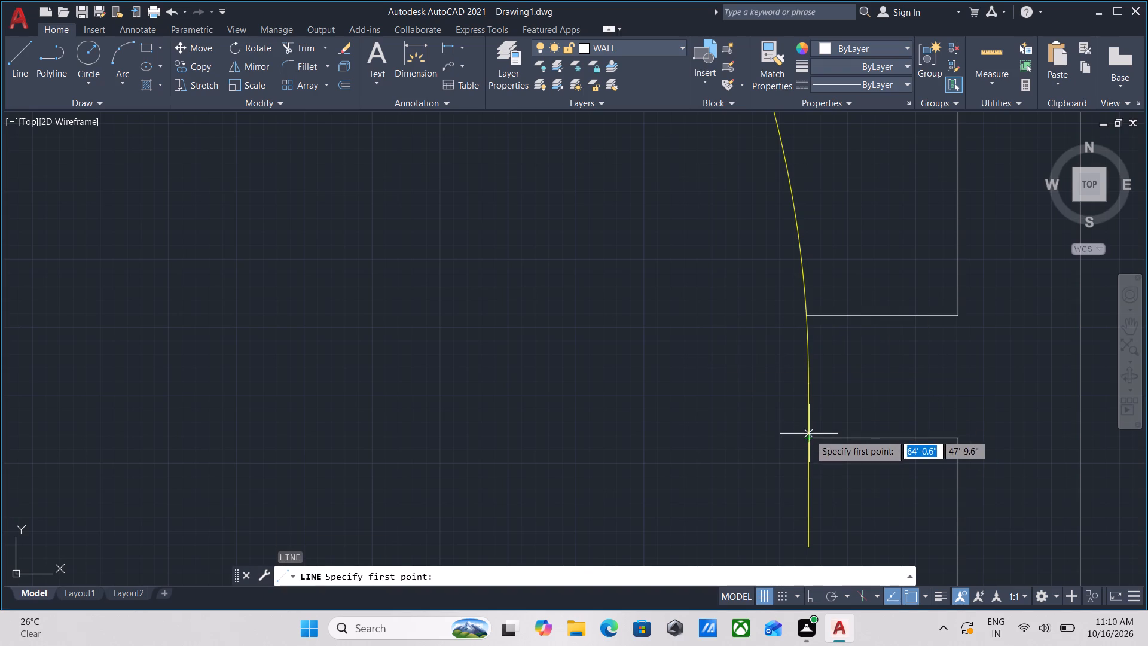
{"action": "left_click", "coordinate": [809, 437]}
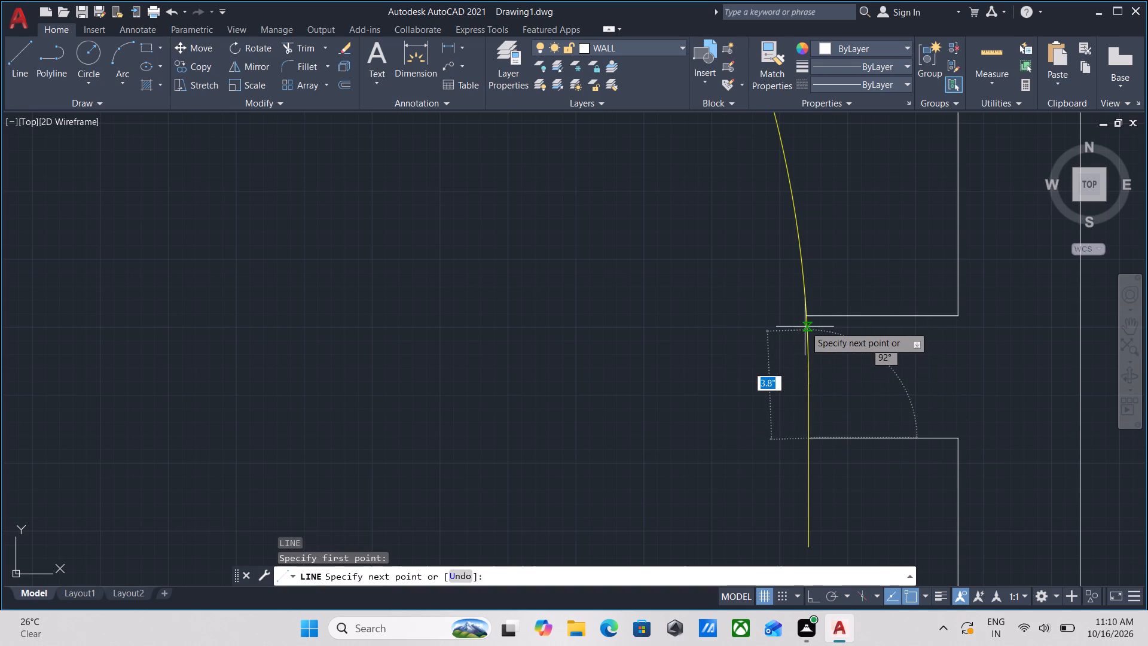
{"action": "left_click", "coordinate": [805, 315]}
{"action": "key", "text": "Escape"}
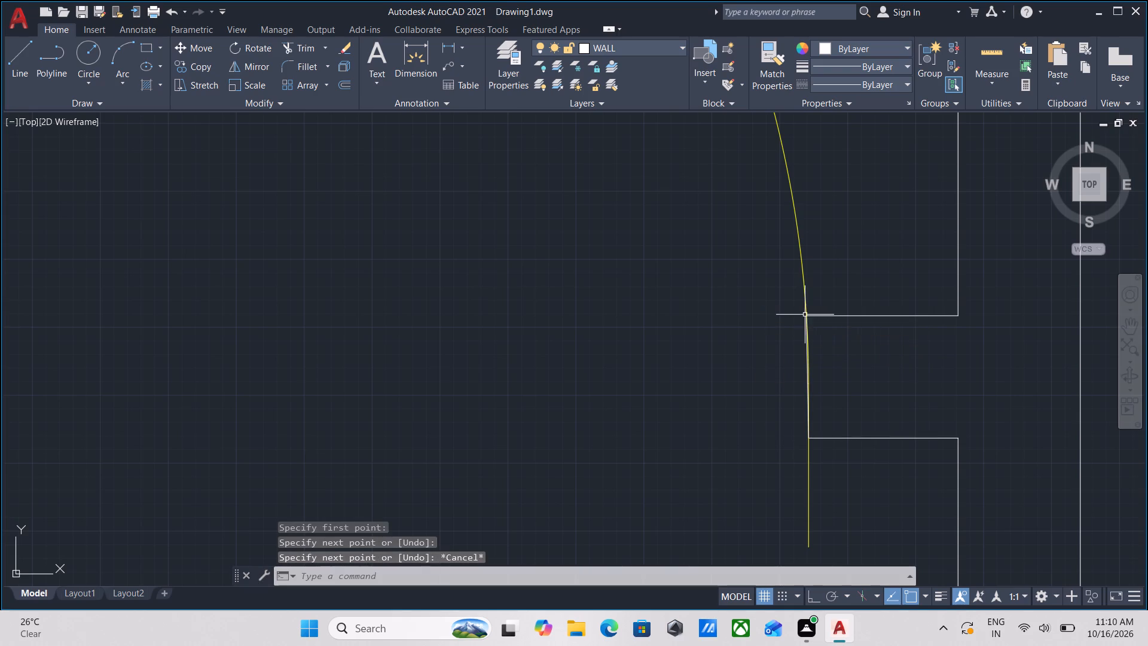
Move the northwest room's door from the lower end of its closing edge onto the lower corner of the opposite jamb.
{"action": "scroll", "coordinate": [805, 315], "scroll_direction": "down", "scroll_amount": 4}
{"action": "middle_click_drag", "start_coordinate": [642, 345], "coordinate": [658, 371]}
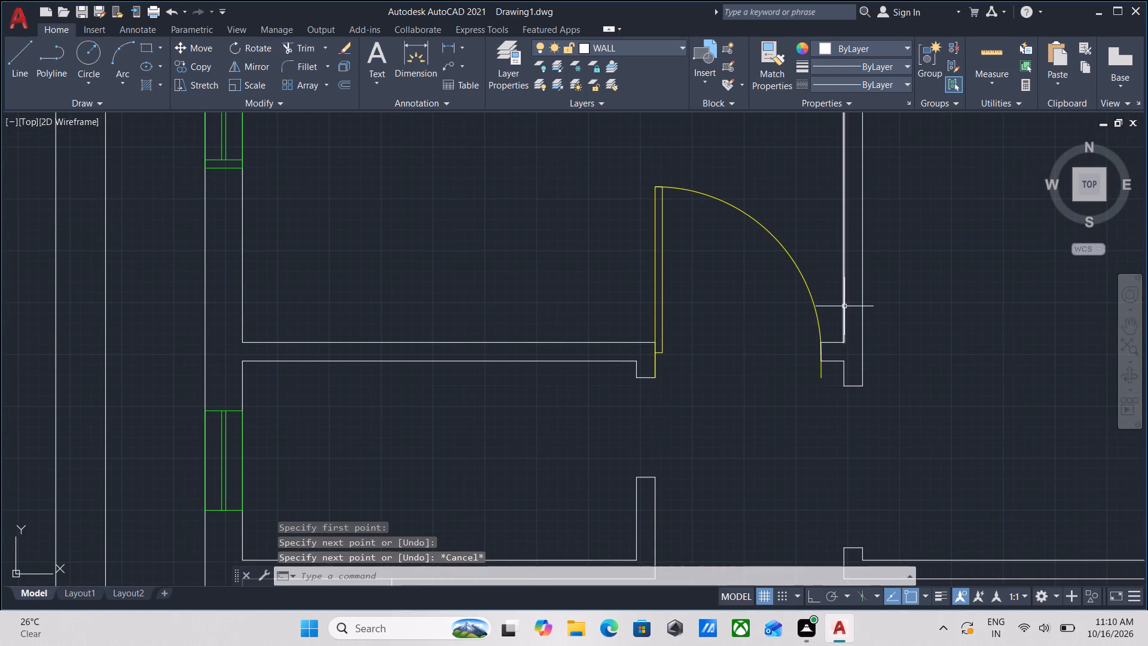
{"action": "left_click", "coordinate": [827, 281]}
{"action": "left_click", "coordinate": [787, 284]}
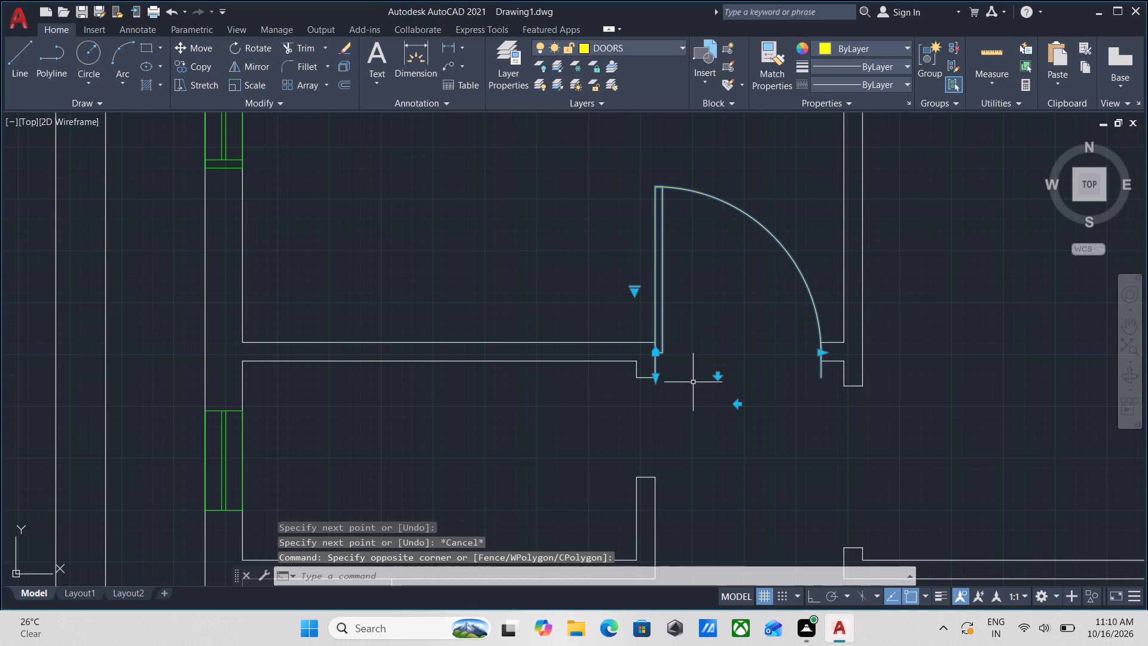
{"action": "key", "text": "m"}
{"action": "key", "text": "Return"}
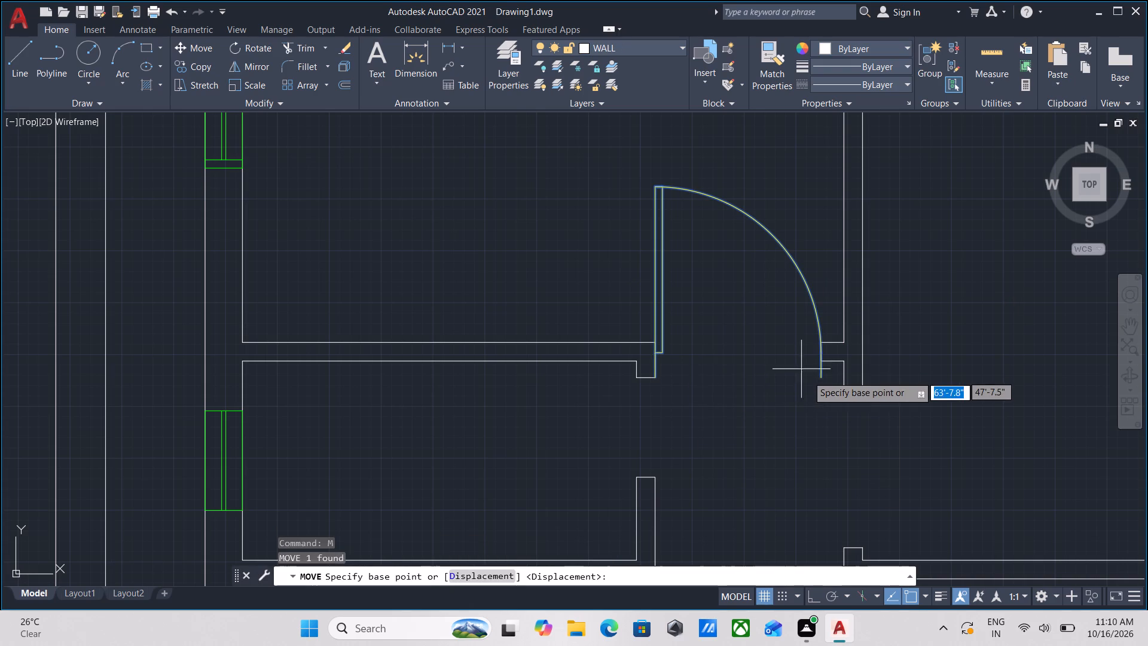
{"action": "scroll", "coordinate": [808, 377], "scroll_direction": "up", "scroll_amount": 2}
{"action": "left_click", "coordinate": [841, 380]}
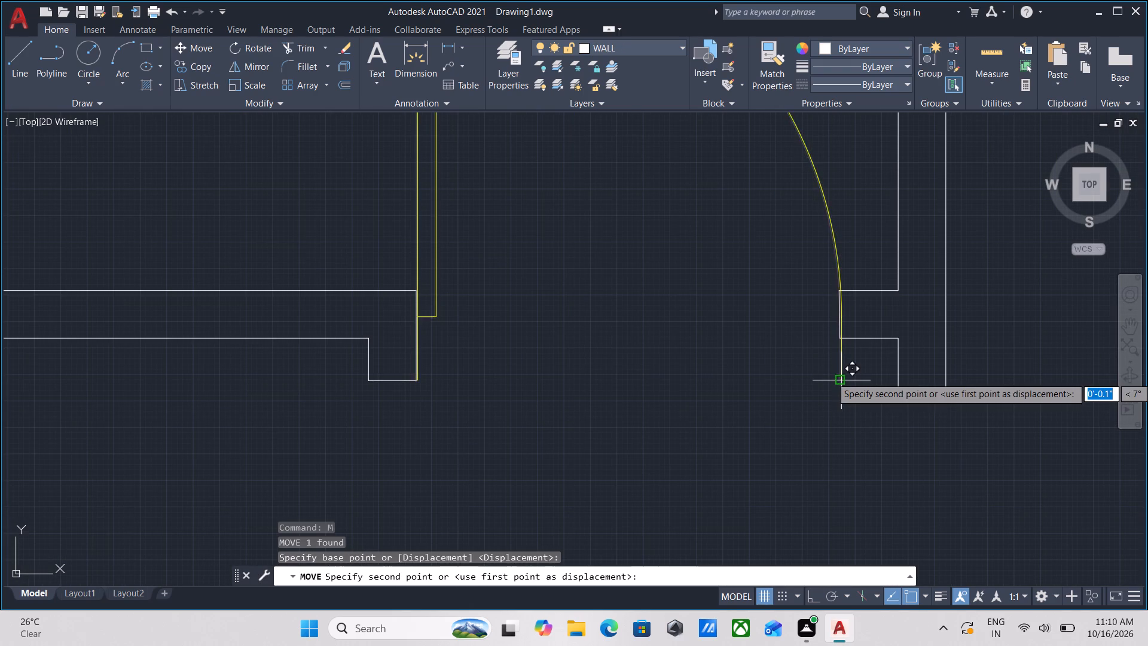
{"action": "left_click", "coordinate": [840, 336]}
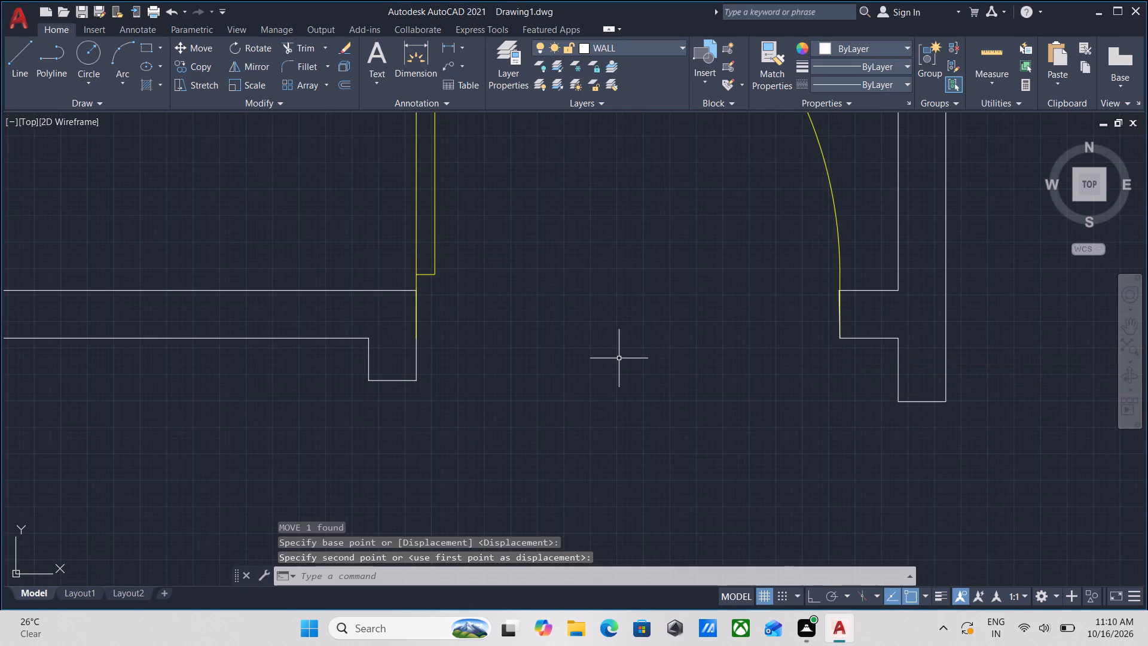
Examine the door openings across the floor plan, including the double door beside the stairs and the openings still without doors.
{"action": "scroll", "coordinate": [619, 358], "scroll_direction": "down", "scroll_amount": 2}
{"action": "middle_click_drag", "start_coordinate": [561, 360], "coordinate": [630, 319]}
{"action": "scroll", "coordinate": [630, 318], "scroll_direction": "down", "scroll_amount": 1}
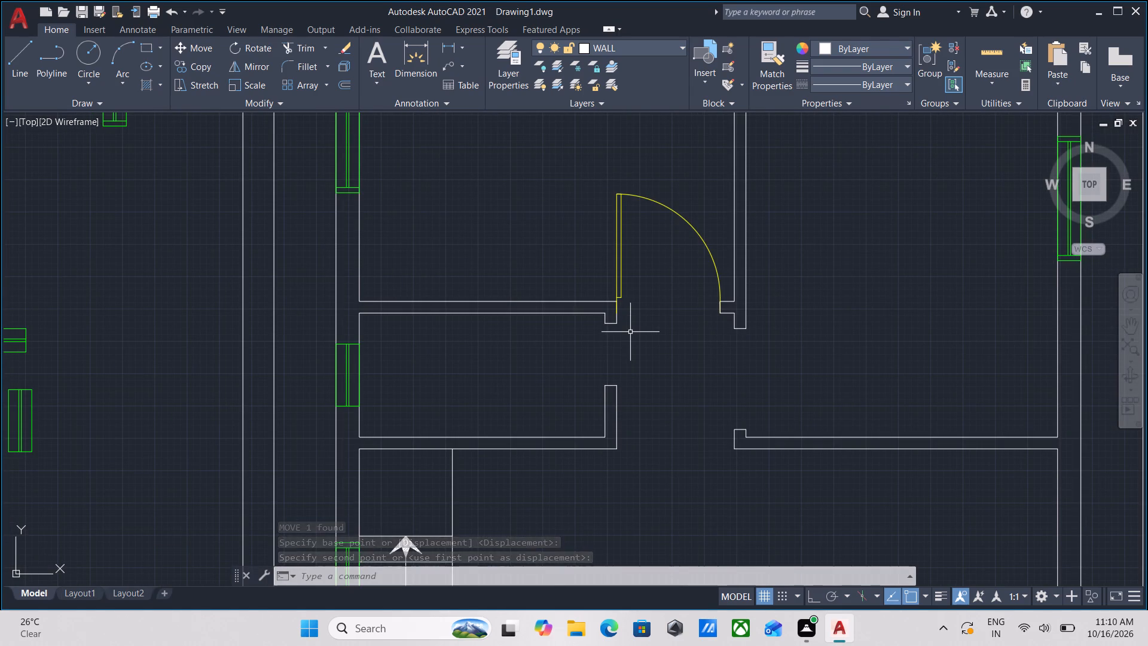
{"action": "scroll", "coordinate": [630, 332], "scroll_direction": "down", "scroll_amount": 2}
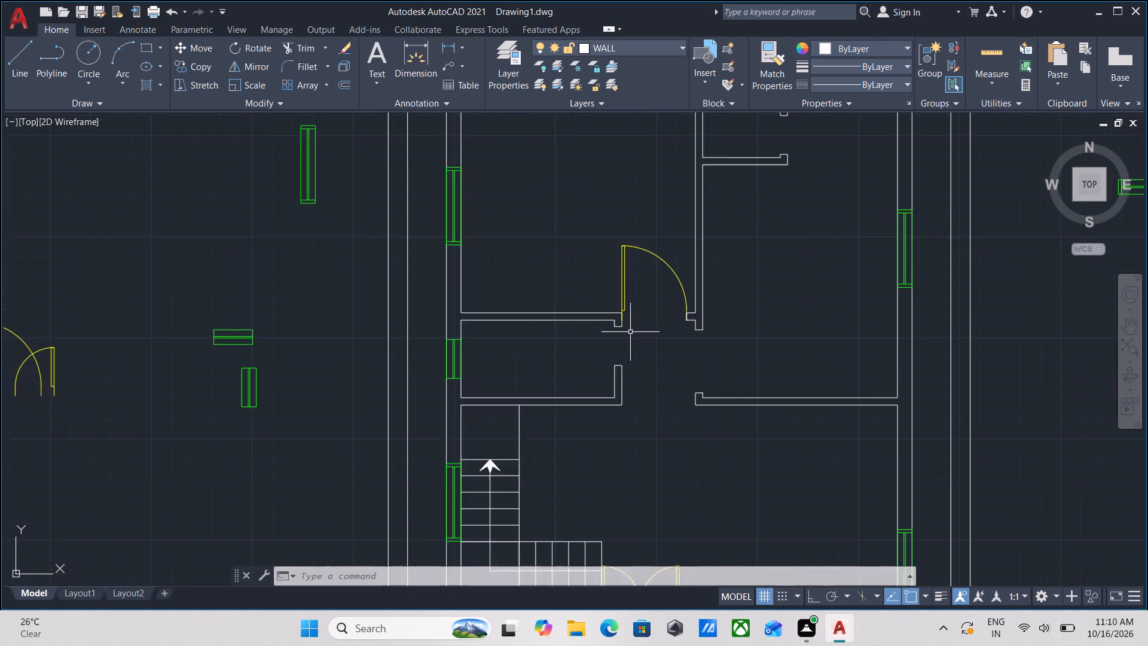
{"action": "middle_click_drag", "start_coordinate": [643, 331], "coordinate": [651, 315]}
{"action": "middle_click_drag", "start_coordinate": [642, 343], "coordinate": [641, 340]}
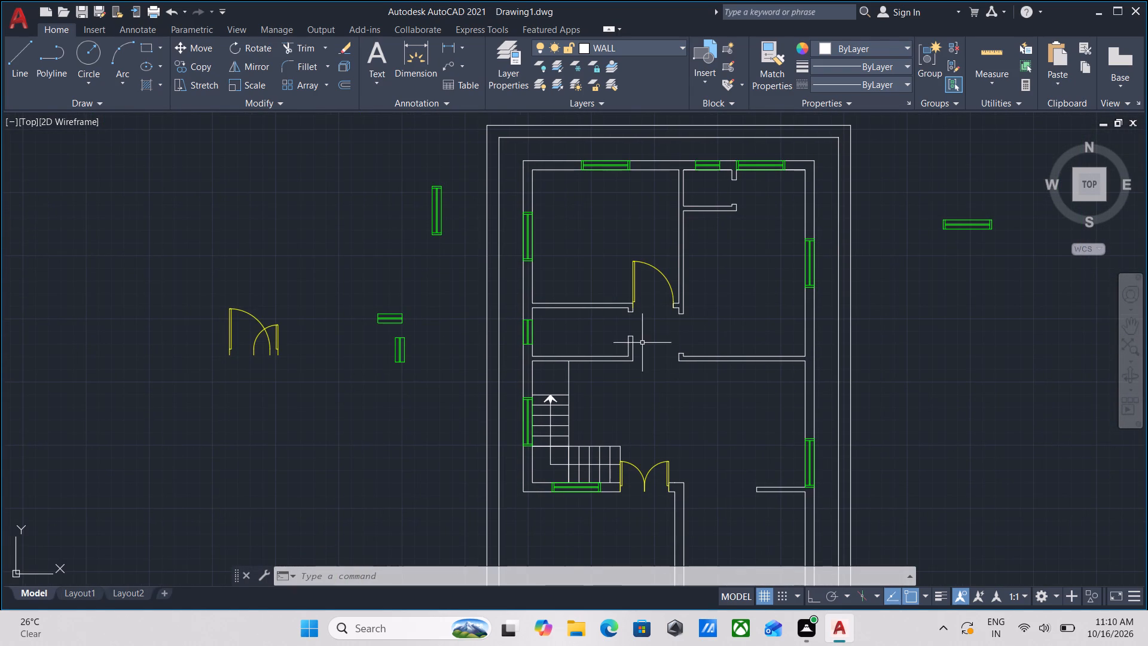
{"action": "middle_click_drag", "start_coordinate": [641, 340], "coordinate": [640, 325]}
{"action": "scroll", "coordinate": [618, 289], "scroll_direction": "up", "scroll_amount": 2}
{"action": "middle_click_drag", "start_coordinate": [708, 333], "coordinate": [709, 368]}
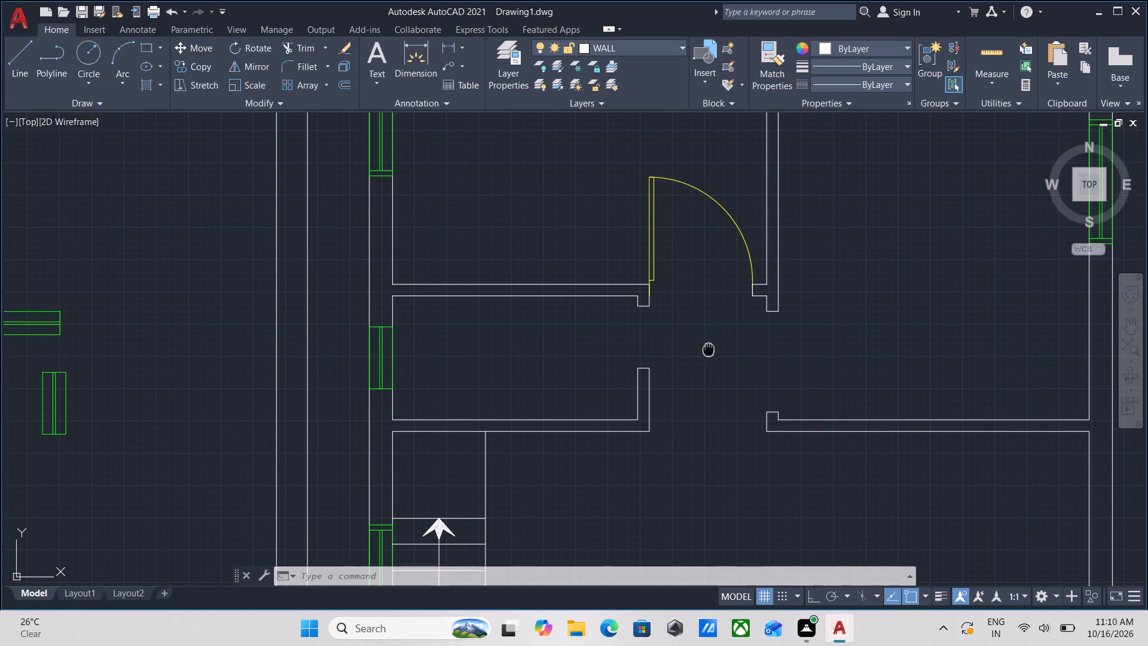
{"action": "middle_click_drag", "start_coordinate": [709, 368], "coordinate": [707, 389]}
{"action": "scroll", "coordinate": [648, 387], "scroll_direction": "down", "scroll_amount": 2}
{"action": "middle_click_drag", "start_coordinate": [648, 387], "coordinate": [652, 379]}
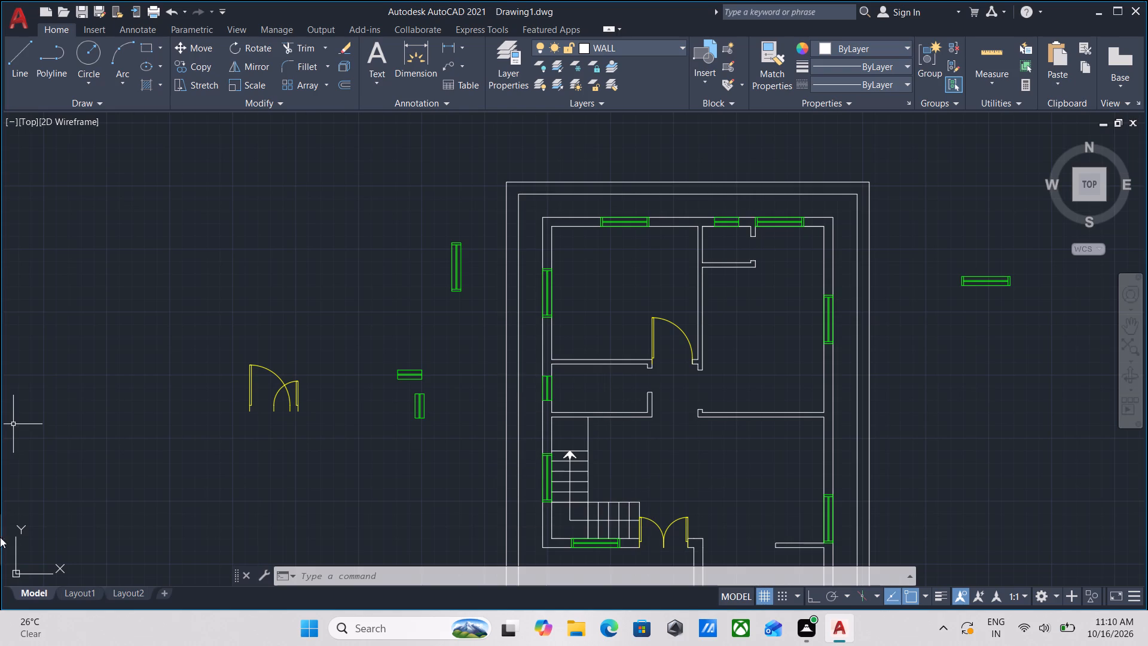
{"action": "scroll", "coordinate": [719, 352], "scroll_direction": "down", "scroll_amount": 2}
{"action": "middle_click_drag", "start_coordinate": [720, 346], "coordinate": [695, 266]}
{"action": "scroll", "coordinate": [679, 358], "scroll_direction": "up", "scroll_amount": 2}
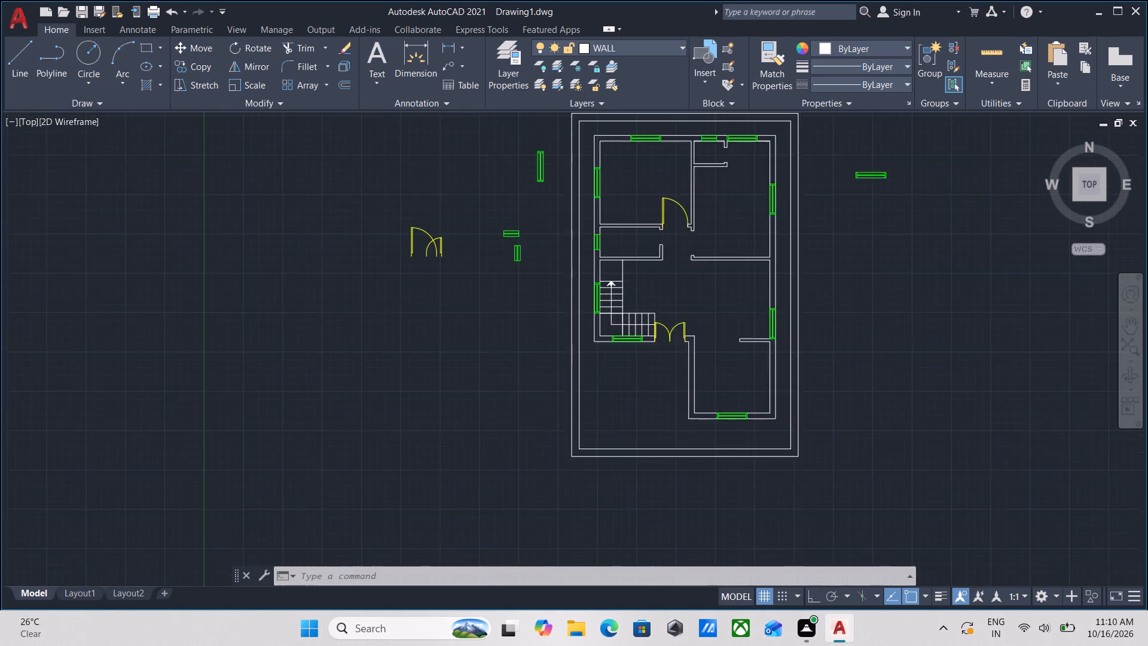
{"action": "middle_click_drag", "start_coordinate": [739, 247], "coordinate": [709, 306]}
{"action": "scroll", "coordinate": [691, 348], "scroll_direction": "up", "scroll_amount": 2}
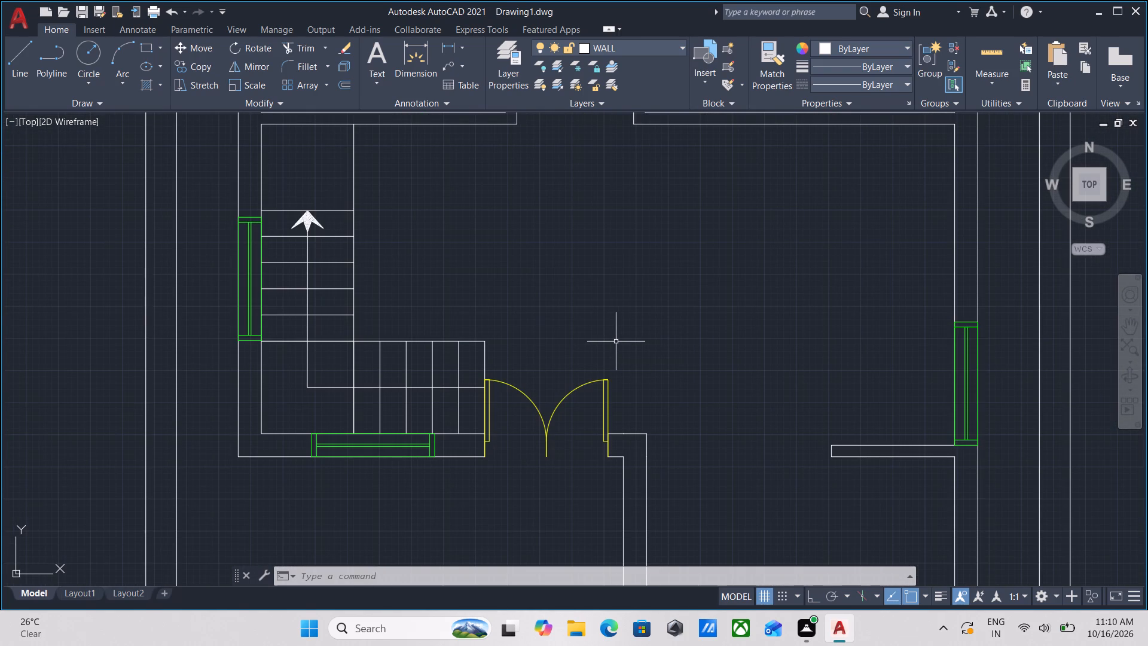
{"action": "scroll", "coordinate": [493, 361], "scroll_direction": "up", "scroll_amount": 1}
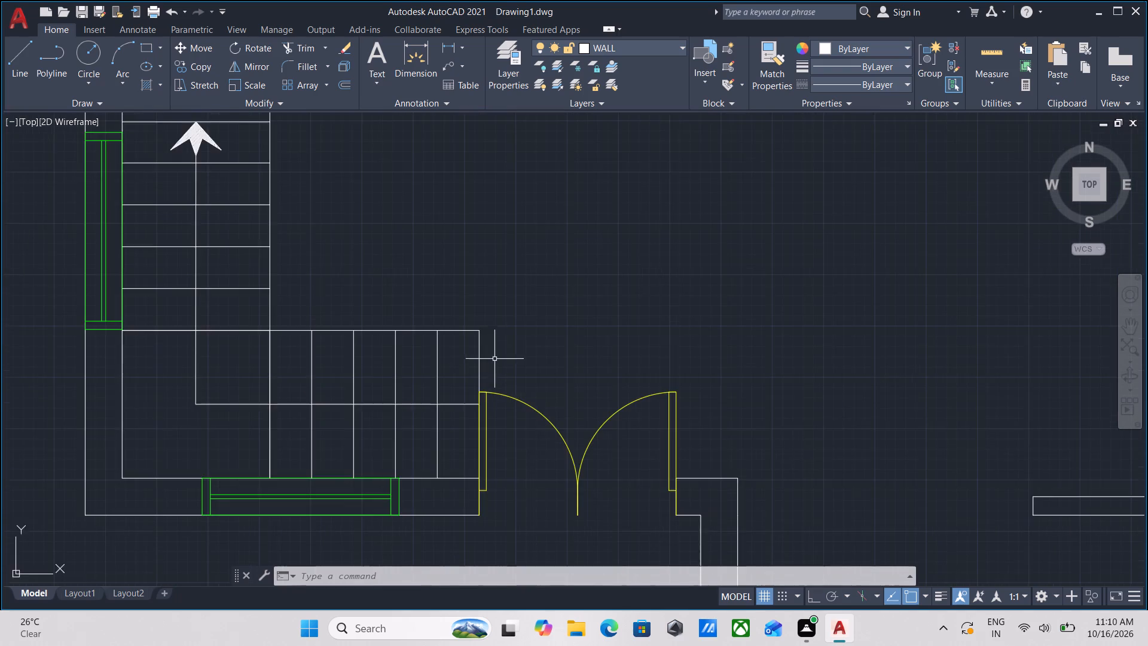
{"action": "scroll", "coordinate": [500, 354], "scroll_direction": "down", "scroll_amount": 1}
{"action": "middle_click_drag", "start_coordinate": [500, 354], "coordinate": [527, 315]}
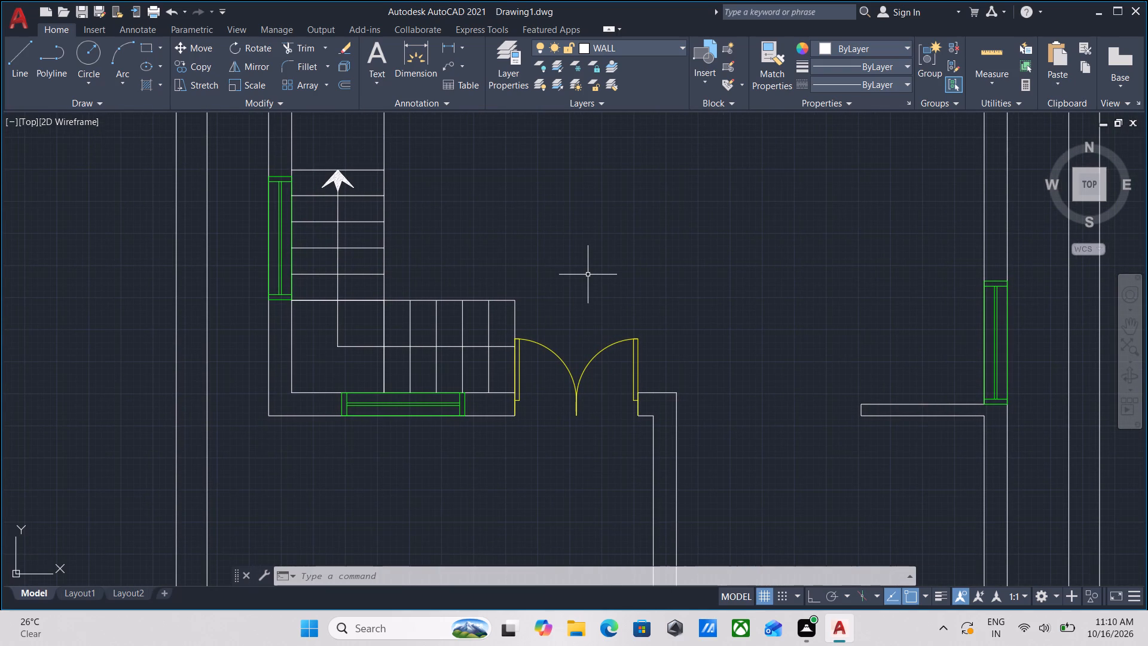
{"action": "scroll", "coordinate": [588, 274], "scroll_direction": "down", "scroll_amount": 2}
{"action": "middle_click_drag", "start_coordinate": [588, 274], "coordinate": [575, 304]}
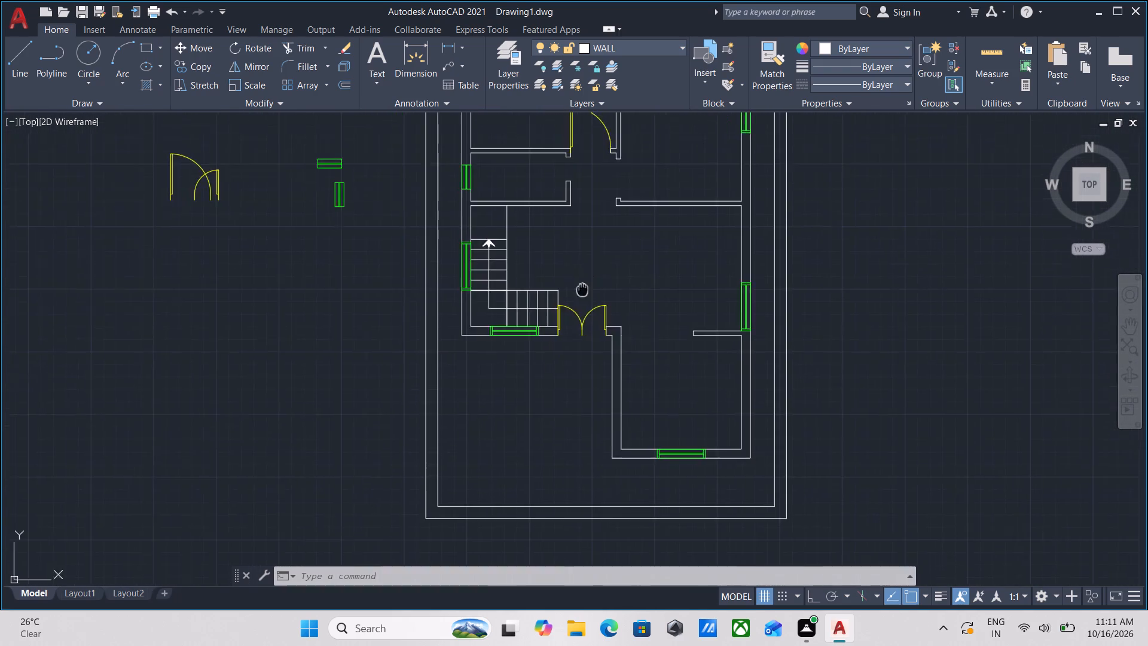
{"action": "middle_click_drag", "start_coordinate": [575, 304], "coordinate": [460, 464]}
{"action": "middle_click_drag", "start_coordinate": [494, 438], "coordinate": [514, 391]}
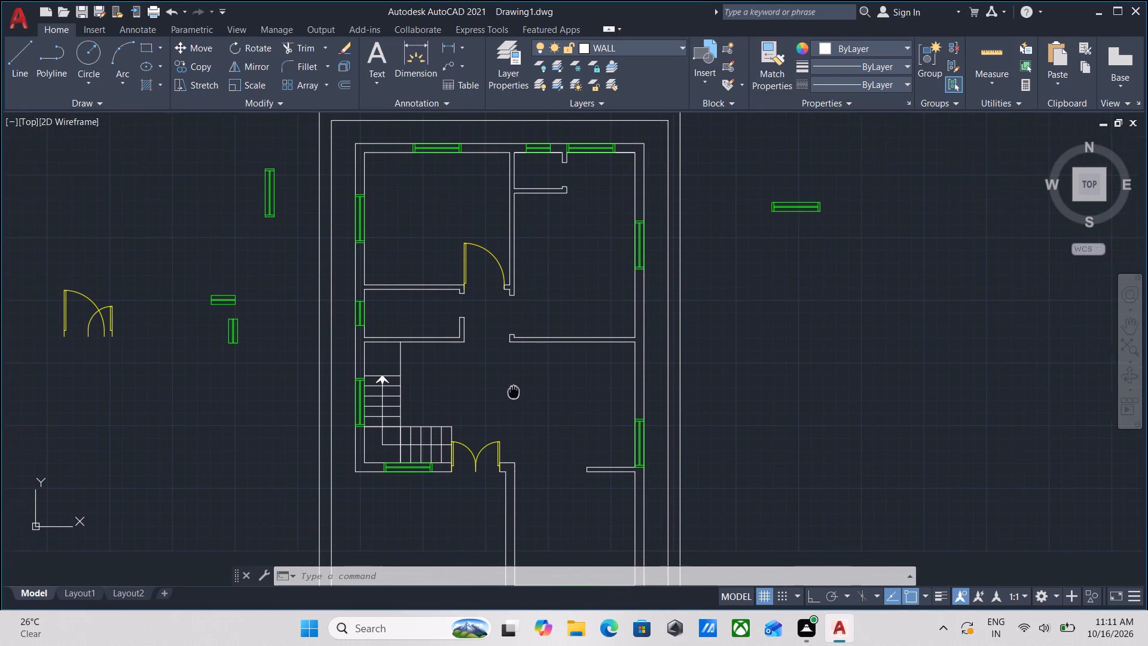
{"action": "middle_click_drag", "start_coordinate": [514, 391], "coordinate": [515, 388]}
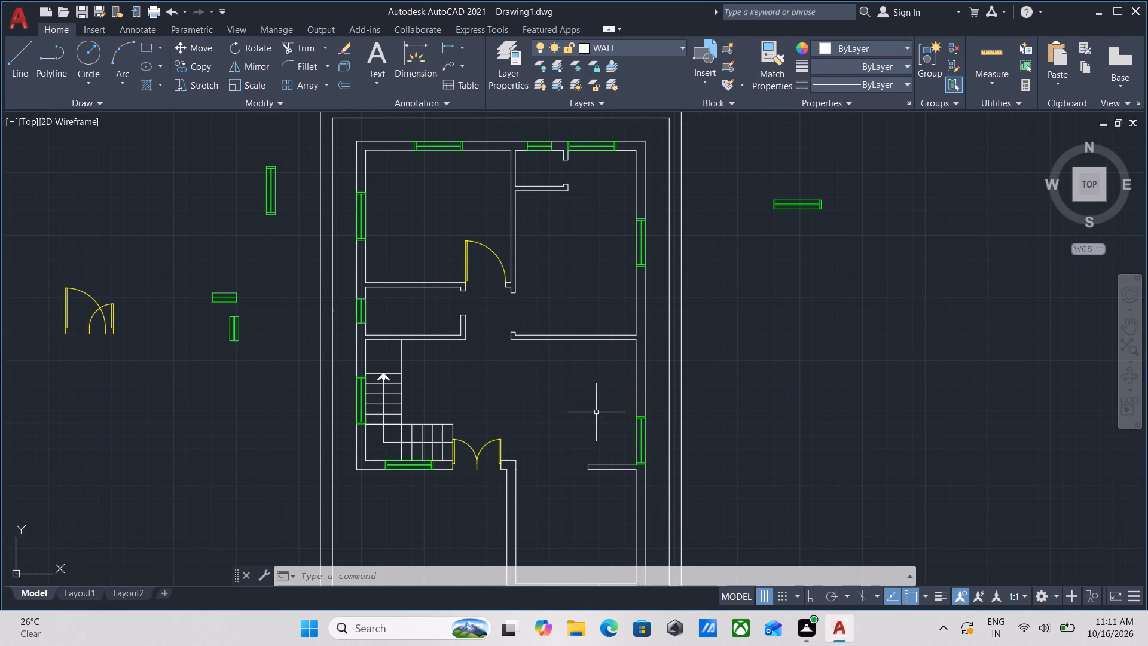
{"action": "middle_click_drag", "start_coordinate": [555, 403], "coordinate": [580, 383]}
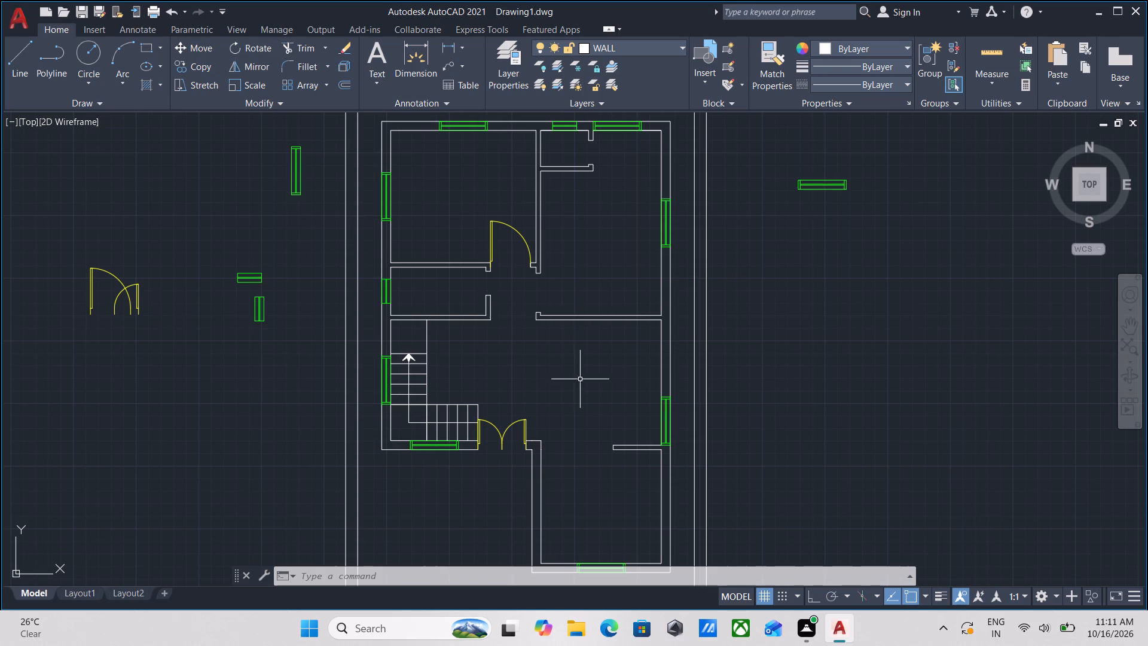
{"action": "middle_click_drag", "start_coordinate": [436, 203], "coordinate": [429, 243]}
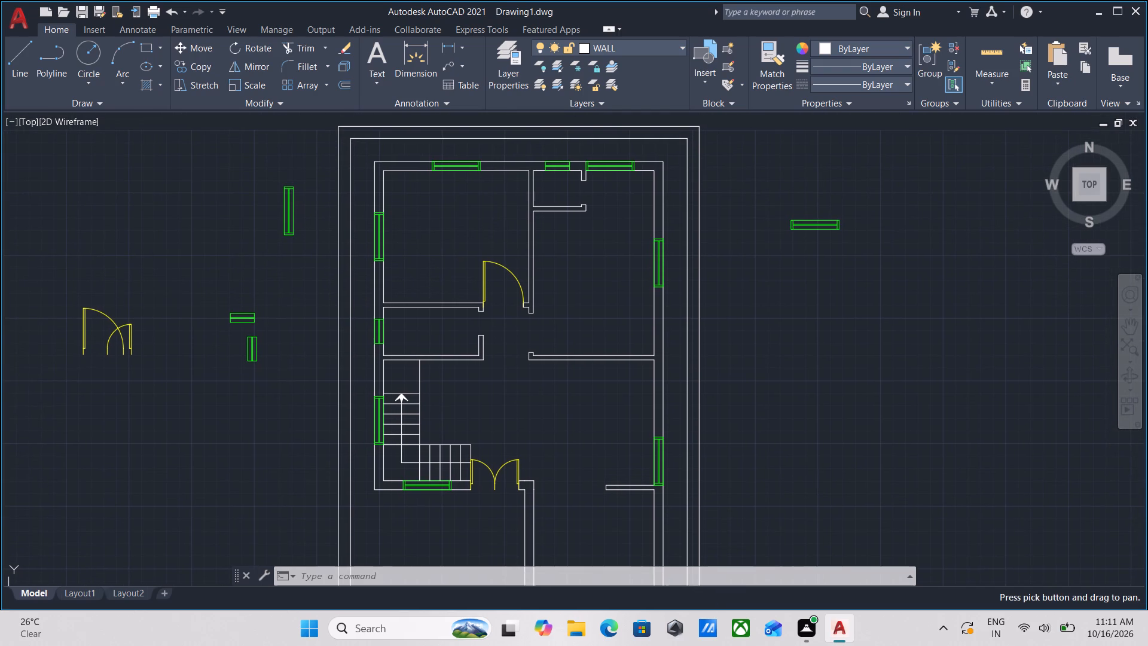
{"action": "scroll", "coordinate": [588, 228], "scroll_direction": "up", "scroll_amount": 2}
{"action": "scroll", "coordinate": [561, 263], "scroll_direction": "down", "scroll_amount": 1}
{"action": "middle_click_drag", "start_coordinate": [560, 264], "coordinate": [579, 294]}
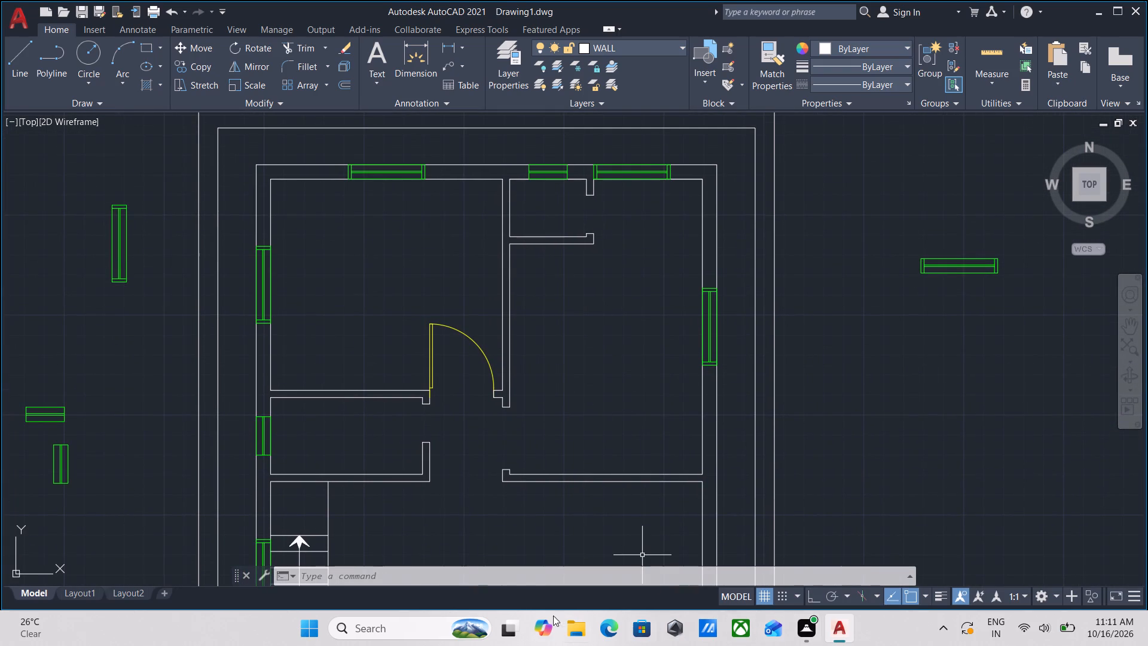
Open the Autocad Blocks drawing from the recent files, ignoring the missing SHX files and the unresolved reference files.
{"action": "left_click", "coordinate": [312, 630]}
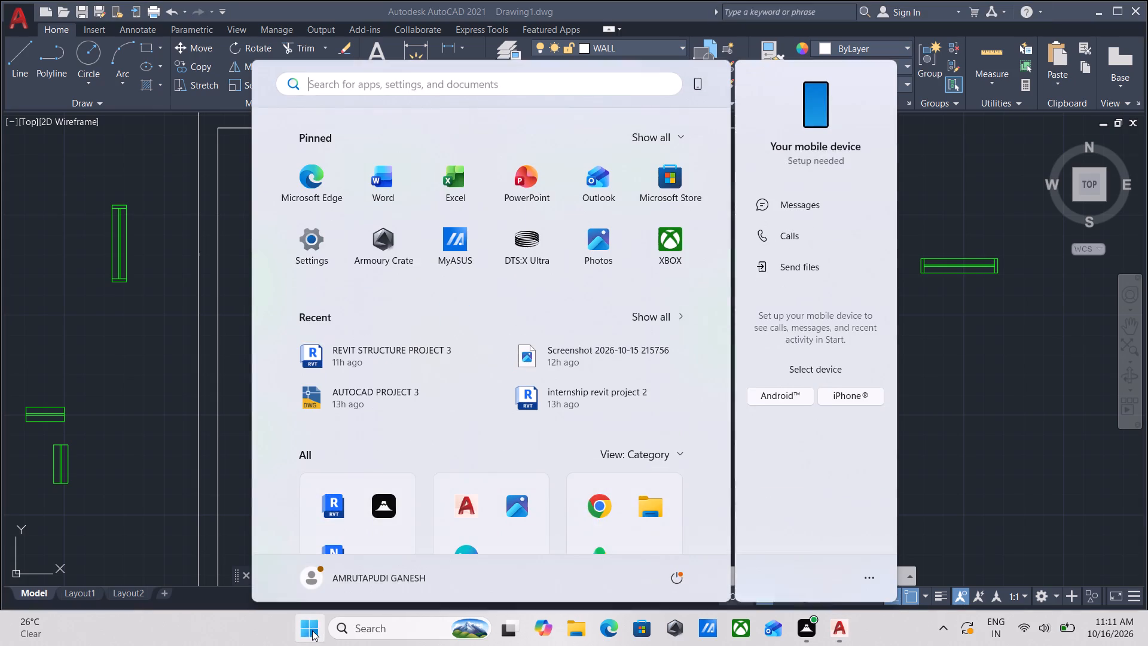
{"action": "scroll", "coordinate": [399, 496], "scroll_direction": "down", "scroll_amount": 1}
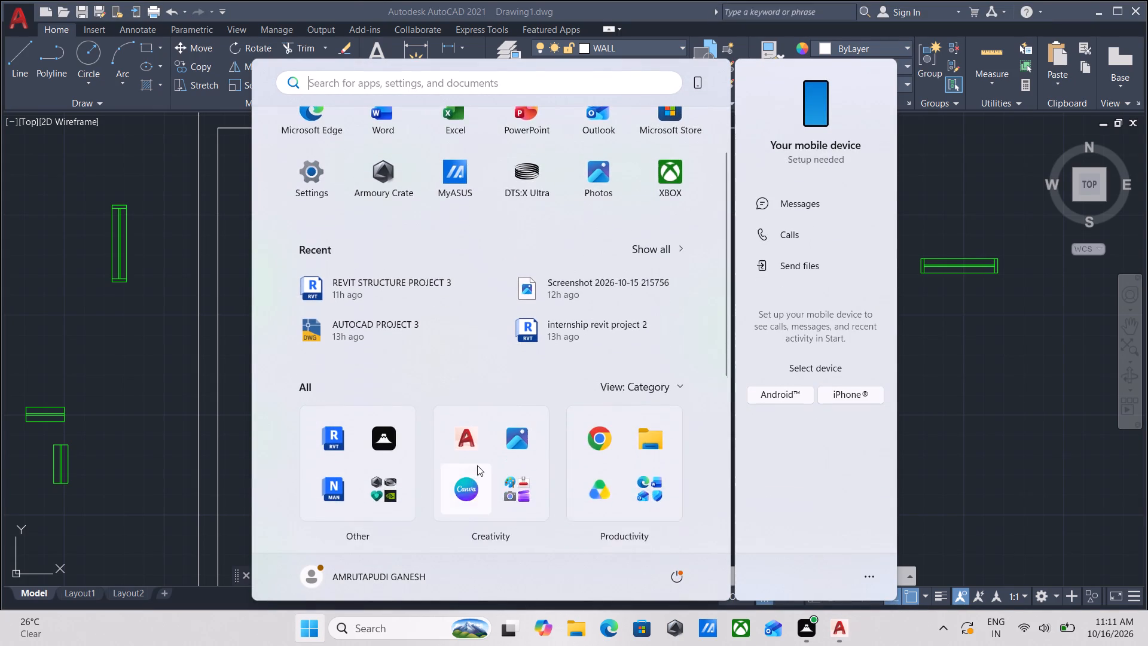
{"action": "scroll", "coordinate": [477, 465], "scroll_direction": "down", "scroll_amount": 1}
{"action": "scroll", "coordinate": [462, 418], "scroll_direction": "down", "scroll_amount": 1}
{"action": "scroll", "coordinate": [453, 423], "scroll_direction": "up", "scroll_amount": 1}
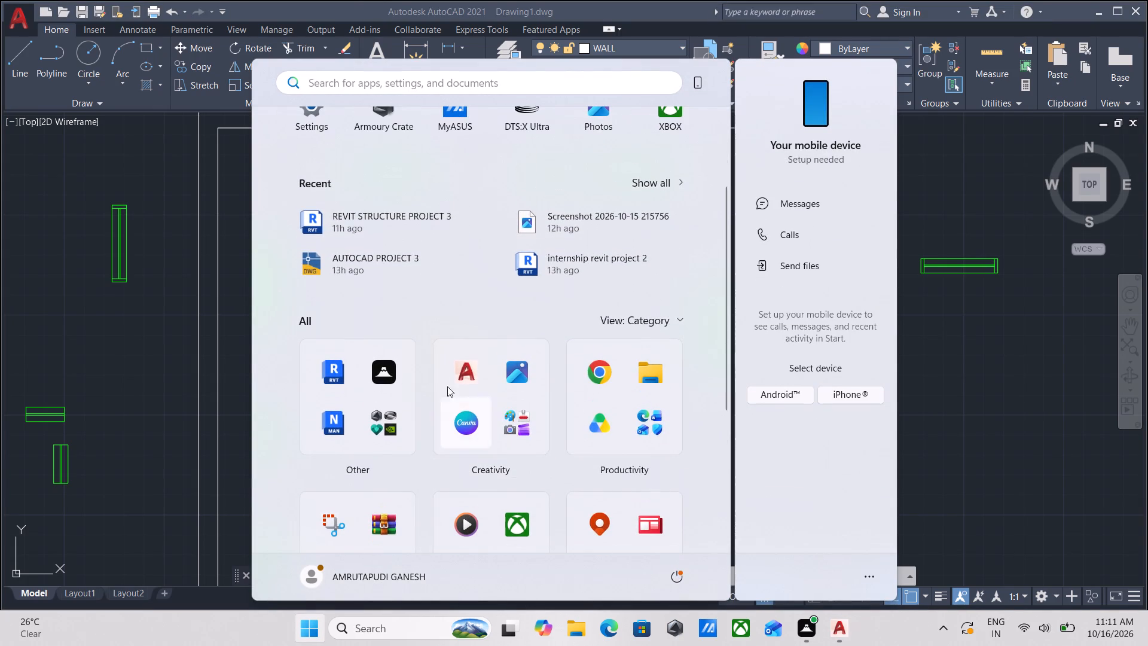
{"action": "left_click", "coordinate": [682, 179]}
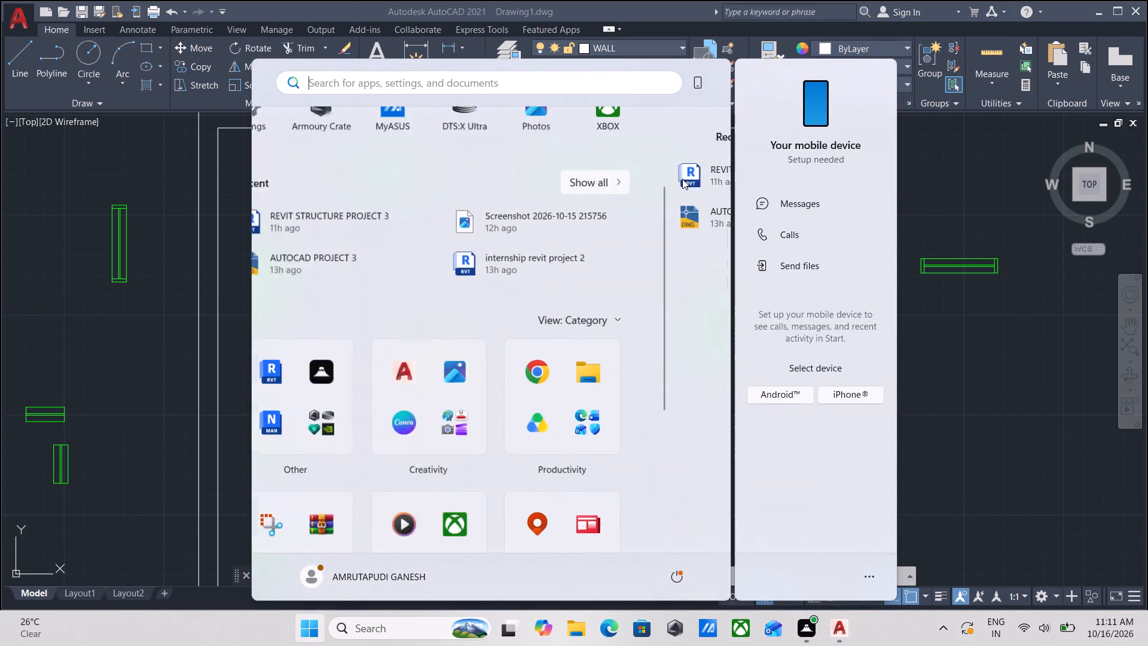
{"action": "scroll", "coordinate": [419, 316], "scroll_direction": "down", "scroll_amount": 1}
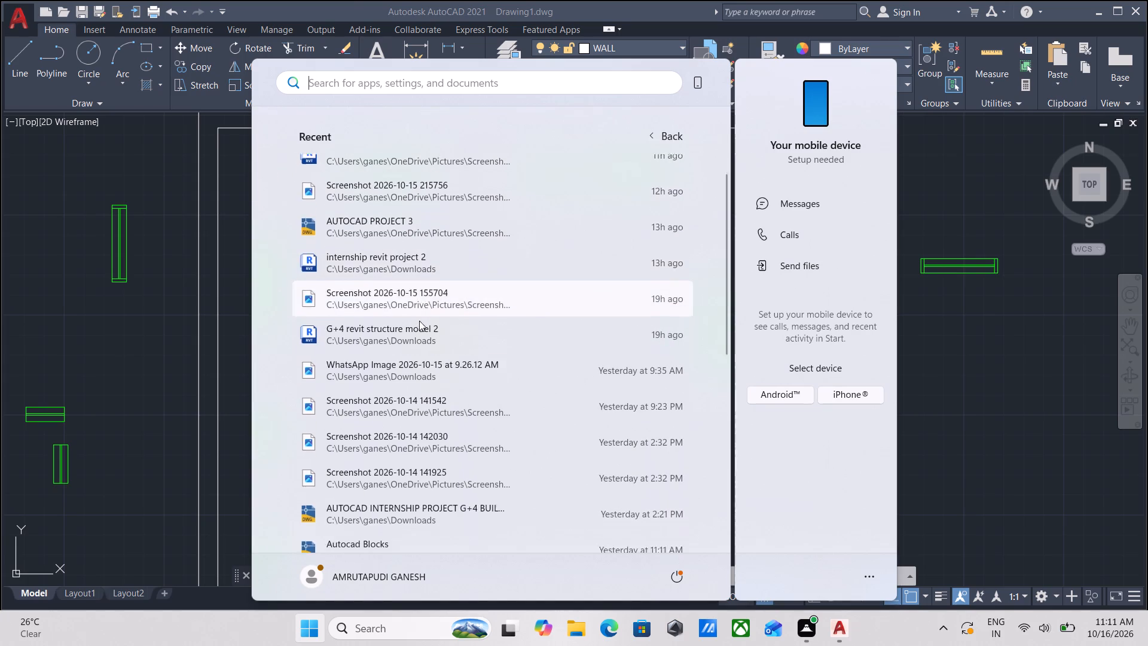
{"action": "scroll", "coordinate": [419, 321], "scroll_direction": "down", "scroll_amount": 1}
{"action": "scroll", "coordinate": [427, 442], "scroll_direction": "down", "scroll_amount": 1}
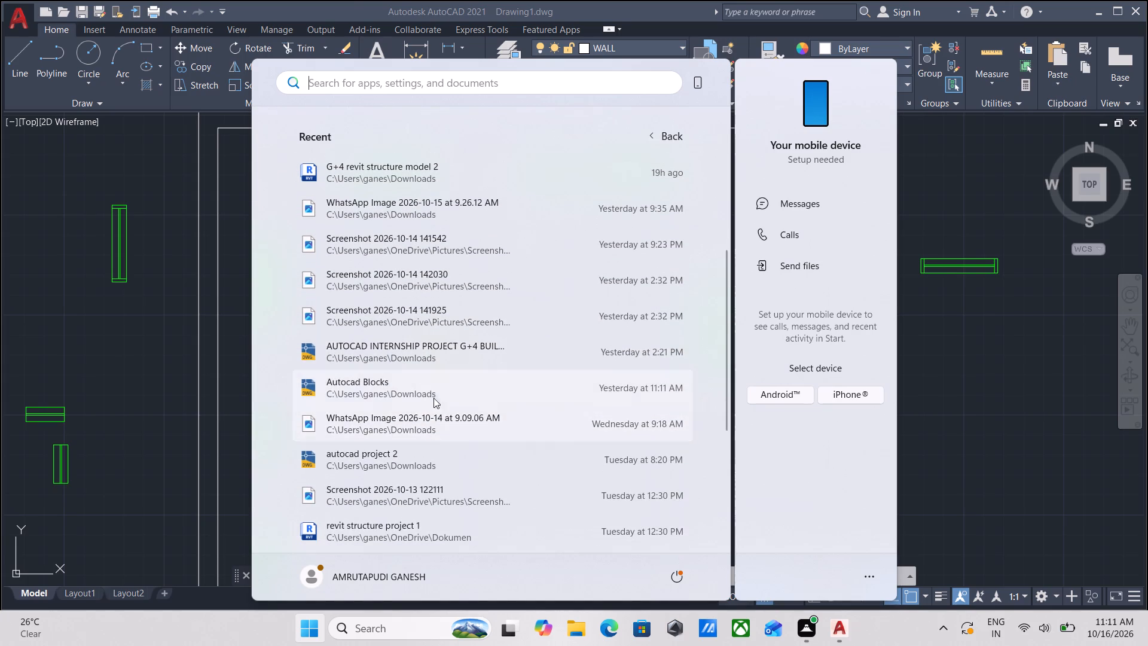
{"action": "double_click", "coordinate": [439, 391]}
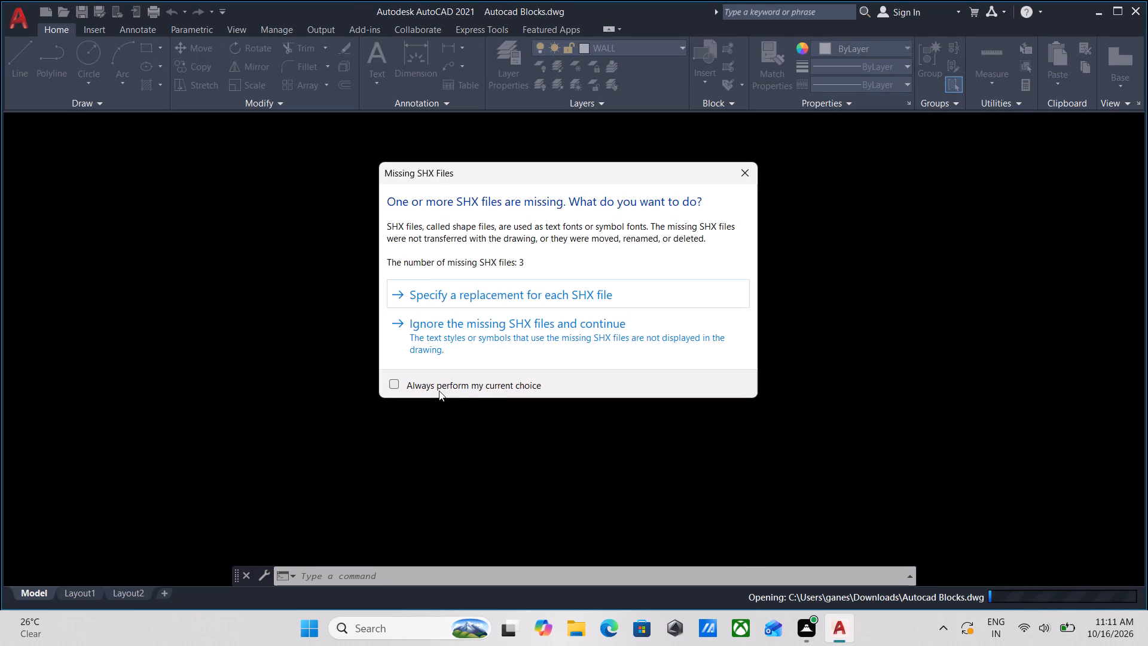
{"action": "left_click", "coordinate": [535, 322]}
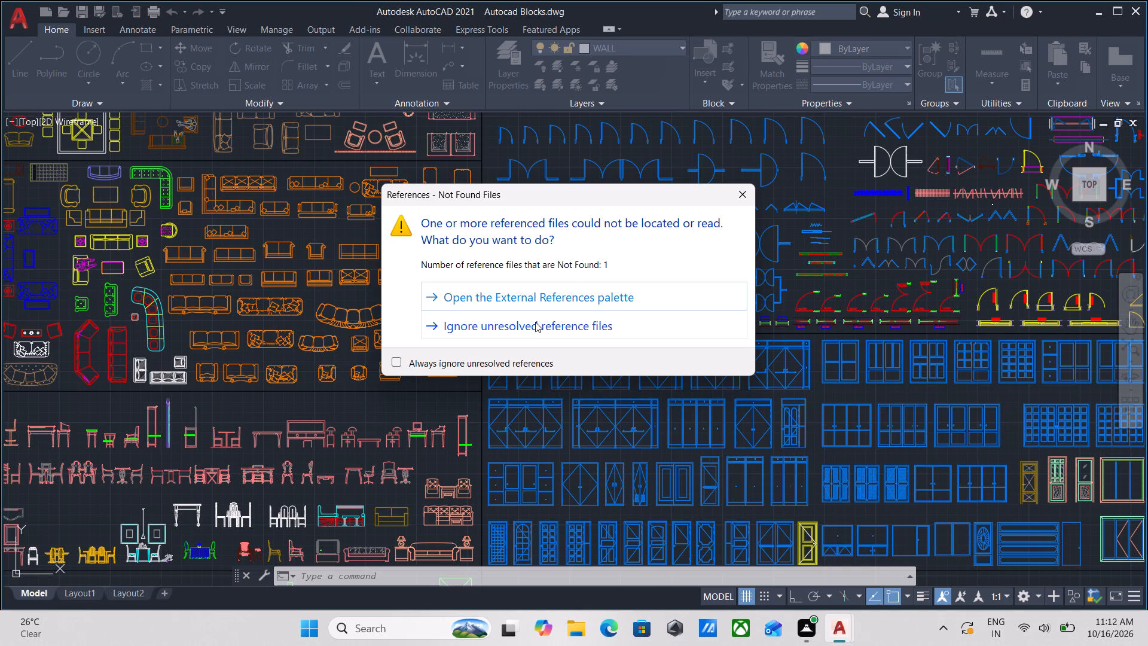
{"action": "left_click", "coordinate": [535, 322]}
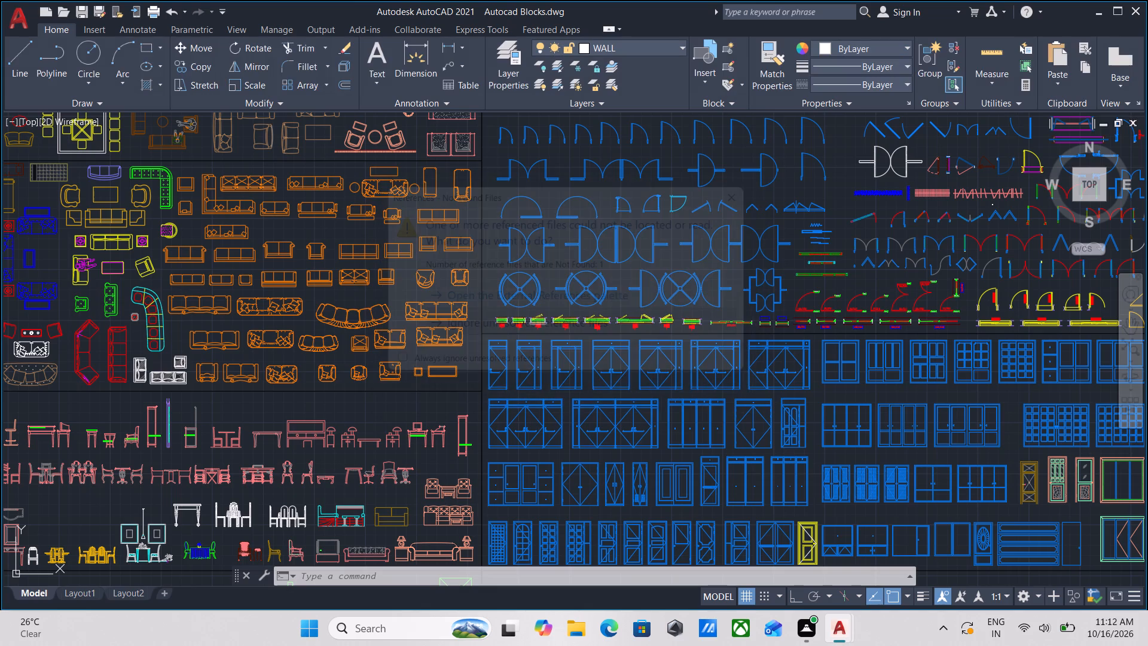
Look through the sofa, chair and decor sections of the block library for furniture suited to the house plan.
{"action": "scroll", "coordinate": [574, 252], "scroll_direction": "down", "scroll_amount": 2}
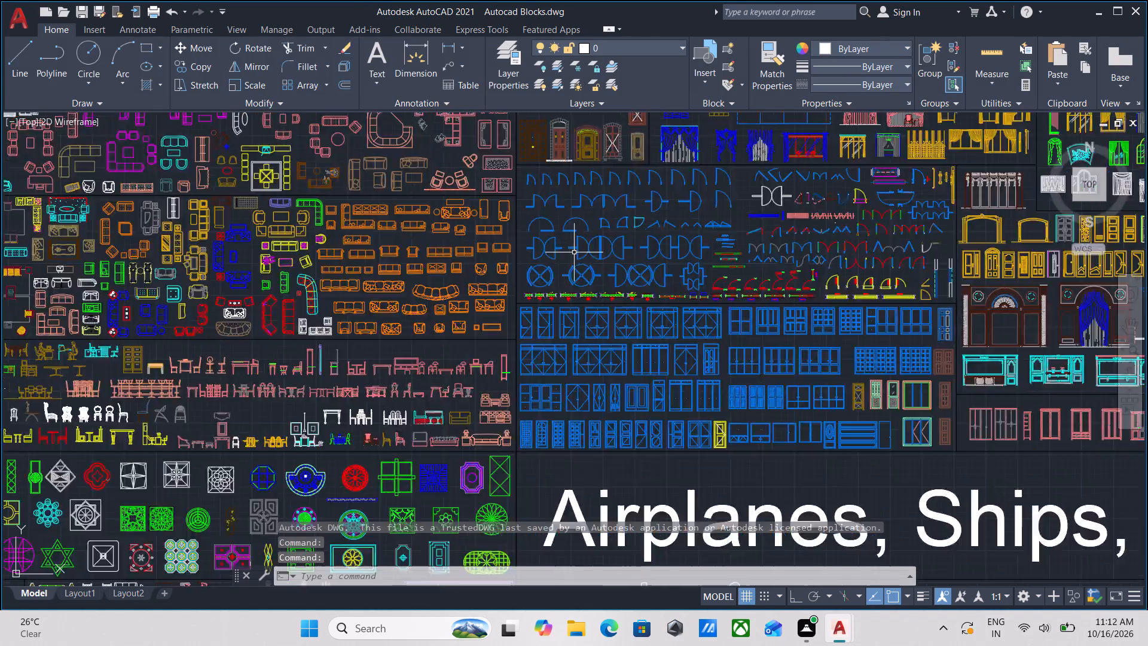
{"action": "scroll", "coordinate": [574, 252], "scroll_direction": "down", "scroll_amount": 1}
{"action": "scroll", "coordinate": [472, 275], "scroll_direction": "up", "scroll_amount": 3}
{"action": "scroll", "coordinate": [469, 279], "scroll_direction": "down", "scroll_amount": 1}
{"action": "middle_click_drag", "start_coordinate": [477, 282], "coordinate": [573, 244]}
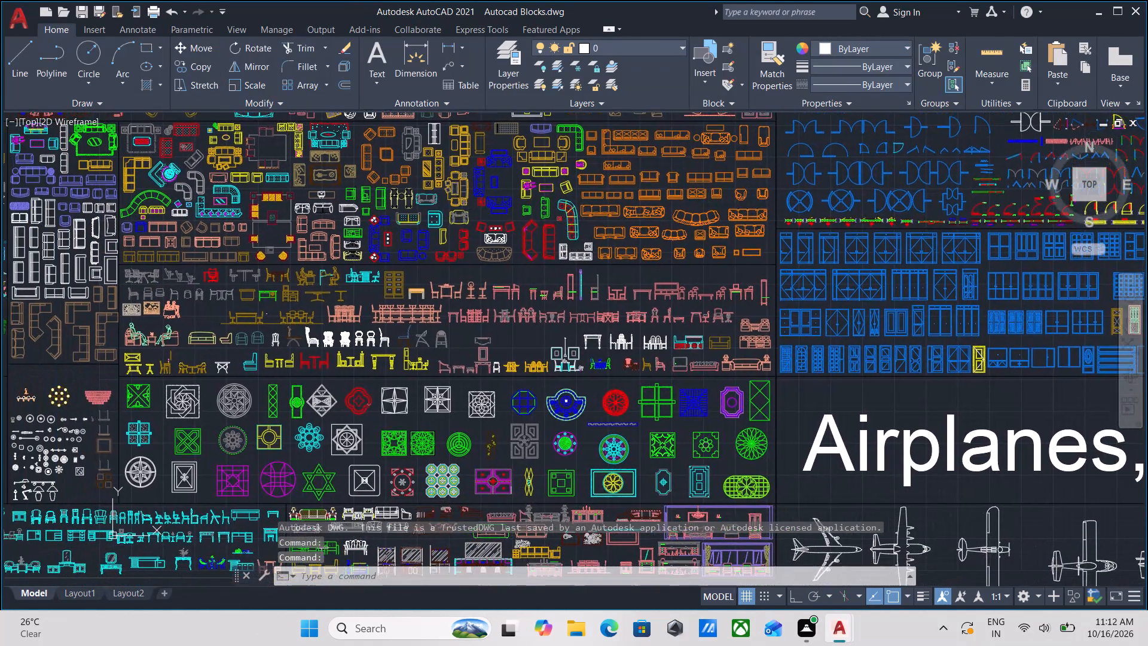
{"action": "scroll", "coordinate": [595, 244], "scroll_direction": "up", "scroll_amount": 5}
{"action": "scroll", "coordinate": [563, 273], "scroll_direction": "down", "scroll_amount": 1}
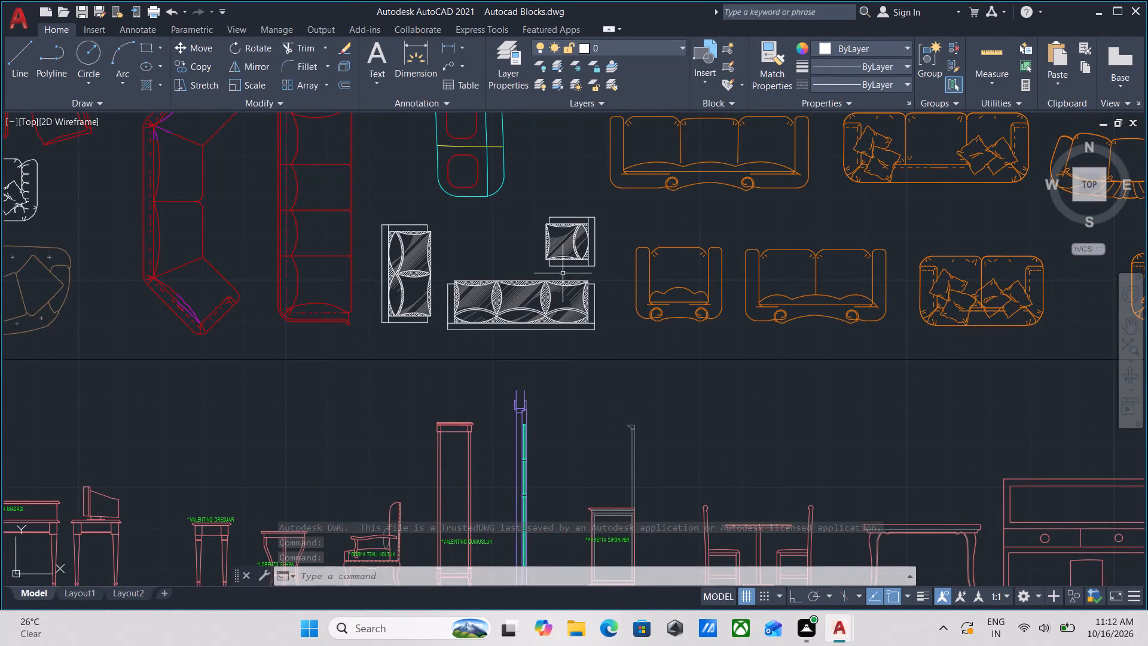
{"action": "scroll", "coordinate": [563, 273], "scroll_direction": "down", "scroll_amount": 3}
{"action": "middle_click_drag", "start_coordinate": [469, 273], "coordinate": [662, 291]}
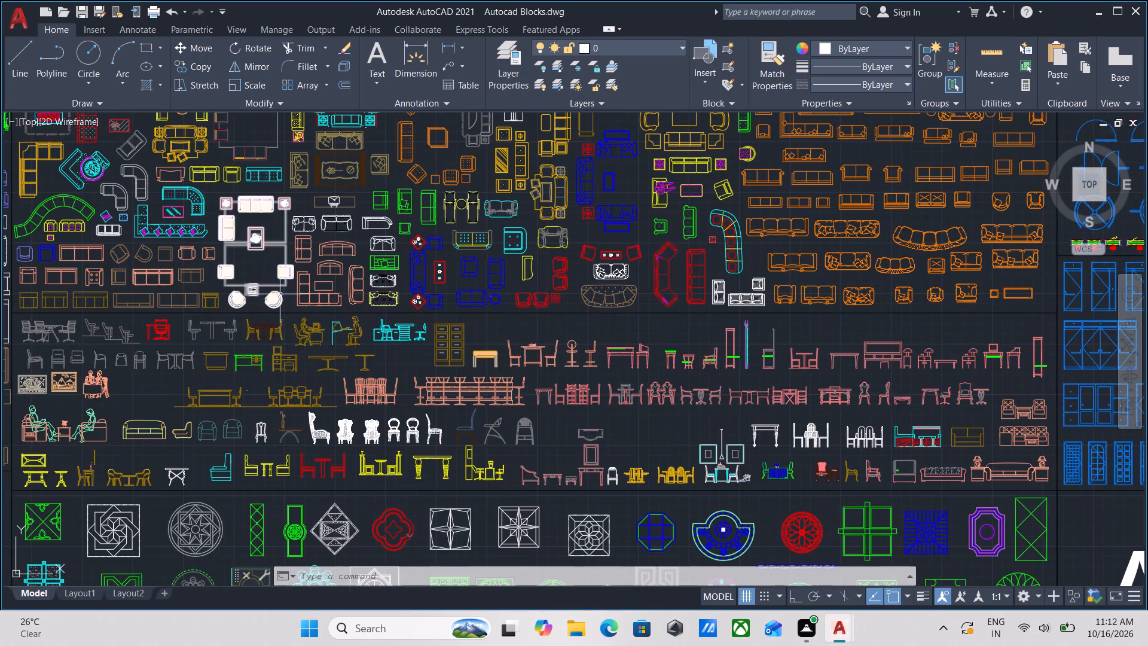
{"action": "middle_click_drag", "start_coordinate": [307, 294], "coordinate": [692, 307]}
{"action": "scroll", "coordinate": [460, 292], "scroll_direction": "down", "scroll_amount": 2}
{"action": "middle_click_drag", "start_coordinate": [471, 299], "coordinate": [656, 368]}
{"action": "scroll", "coordinate": [279, 338], "scroll_direction": "up", "scroll_amount": 3}
{"action": "middle_click_drag", "start_coordinate": [355, 289], "coordinate": [357, 290]}
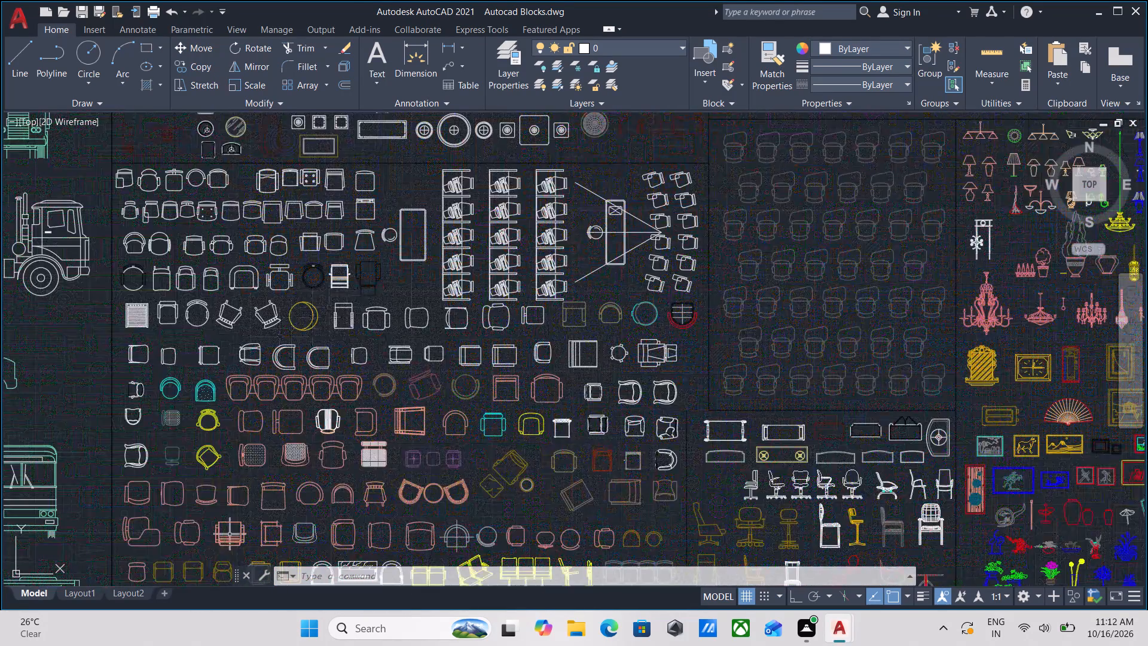
{"action": "middle_click_drag", "start_coordinate": [357, 290], "coordinate": [449, 349]}
{"action": "scroll", "coordinate": [505, 288], "scroll_direction": "down", "scroll_amount": 1}
{"action": "middle_click_drag", "start_coordinate": [505, 288], "coordinate": [535, 328]}
{"action": "scroll", "coordinate": [643, 331], "scroll_direction": "up", "scroll_amount": 3}
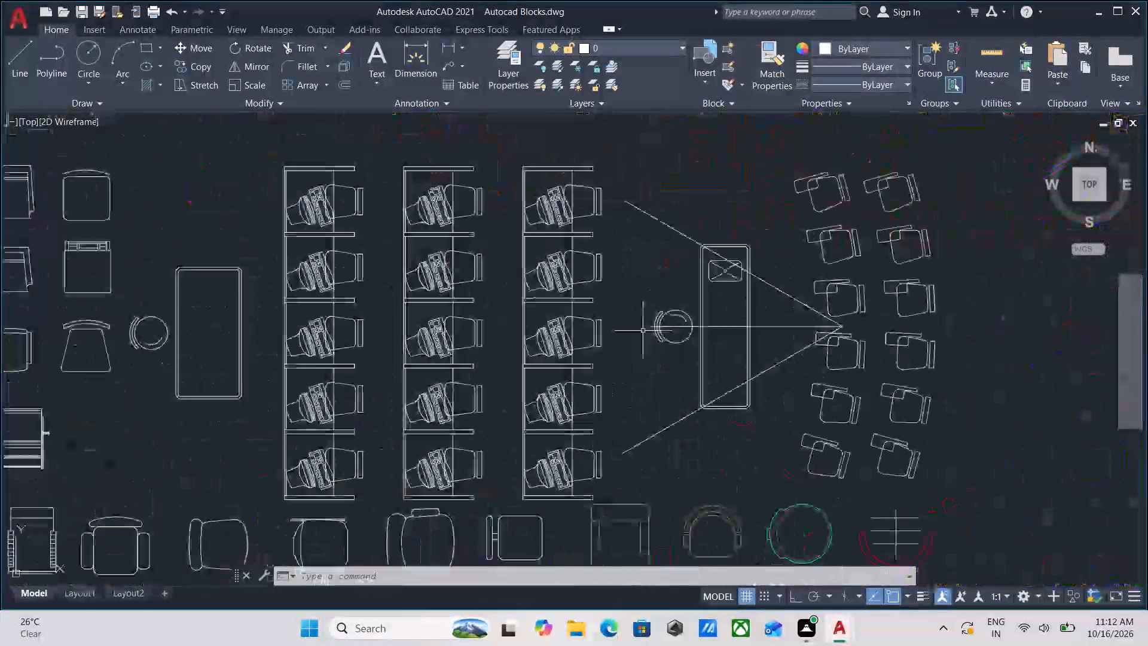
{"action": "scroll", "coordinate": [561, 320], "scroll_direction": "down", "scroll_amount": 4}
{"action": "scroll", "coordinate": [657, 297], "scroll_direction": "down", "scroll_amount": 1}
{"action": "middle_click_drag", "start_coordinate": [657, 297], "coordinate": [508, 261]}
{"action": "scroll", "coordinate": [660, 349], "scroll_direction": "up", "scroll_amount": 3}
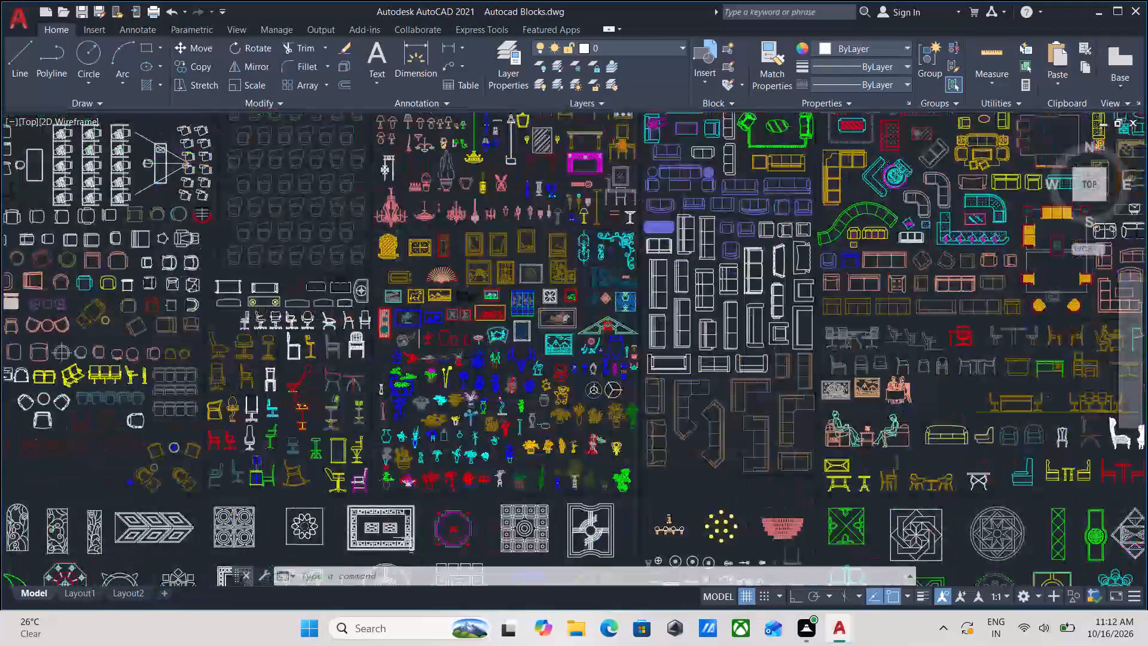
{"action": "scroll", "coordinate": [668, 337], "scroll_direction": "down", "scroll_amount": 2}
{"action": "middle_click", "coordinate": [668, 337]}
{"action": "scroll", "coordinate": [668, 337], "scroll_direction": "down", "scroll_amount": 2}
{"action": "middle_click_drag", "start_coordinate": [591, 251], "coordinate": [576, 332]}
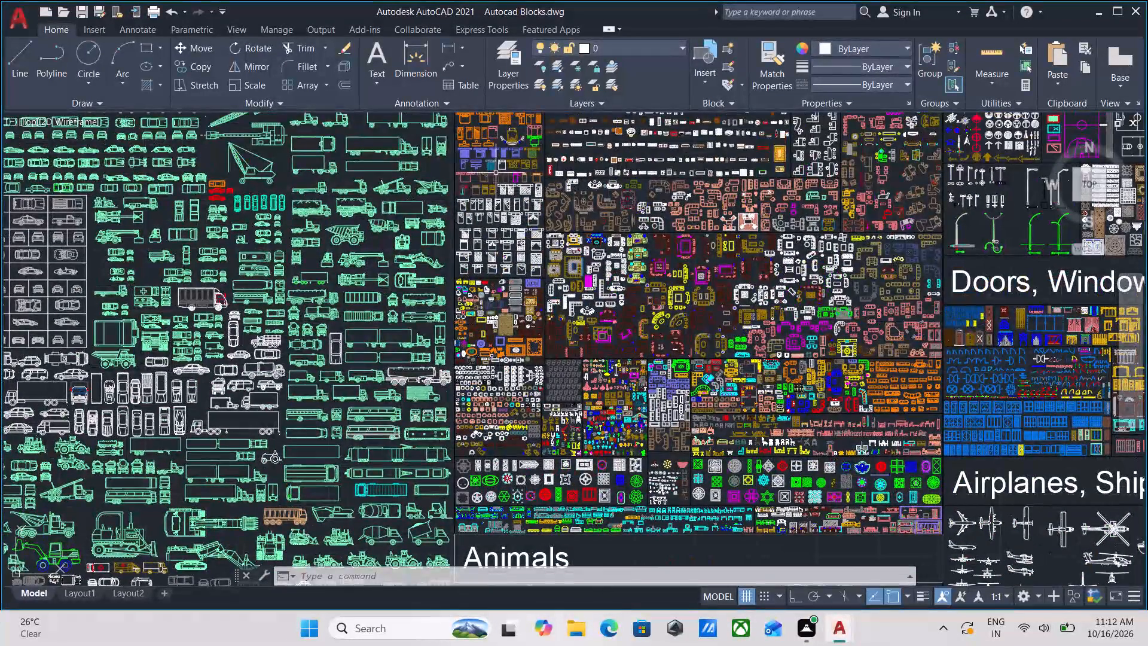
Copy the orange plan-view double bed with two bedside tables and crossed pillows, beside the round bed, to the clipboard.
{"action": "scroll", "coordinate": [496, 173], "scroll_direction": "up", "scroll_amount": 1}
{"action": "middle_click_drag", "start_coordinate": [494, 181], "coordinate": [491, 301]}
{"action": "scroll", "coordinate": [508, 194], "scroll_direction": "up", "scroll_amount": 3}
{"action": "middle_click_drag", "start_coordinate": [514, 190], "coordinate": [518, 282]}
{"action": "scroll", "coordinate": [542, 263], "scroll_direction": "up", "scroll_amount": 2}
{"action": "left_click", "coordinate": [563, 296]}
{"action": "left_click", "coordinate": [512, 237]}
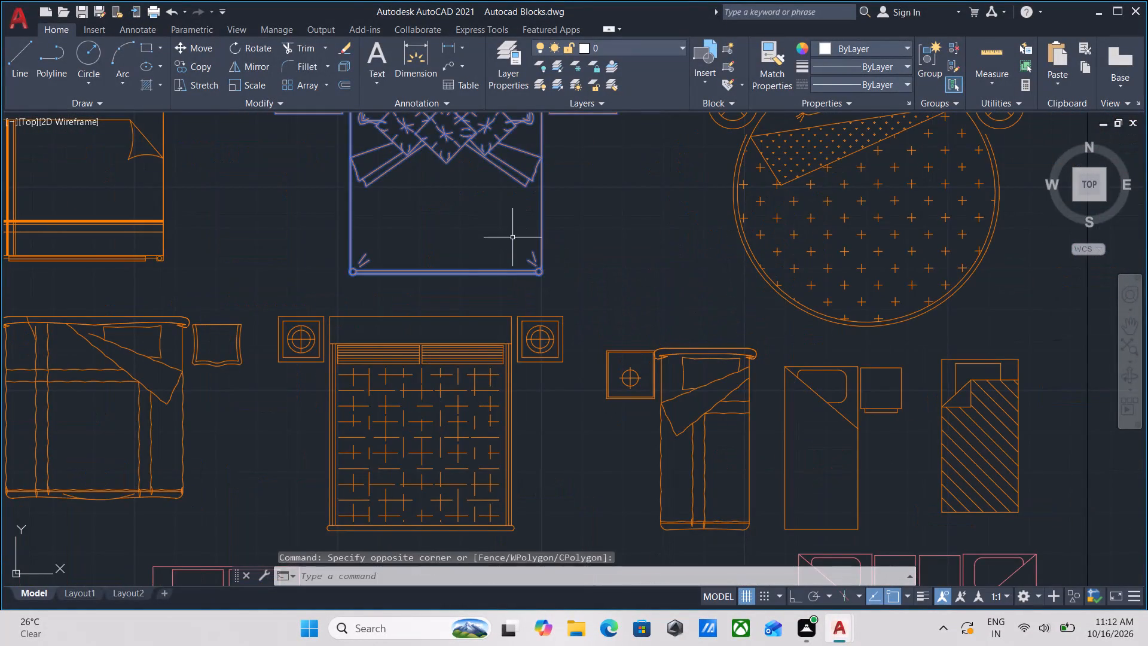
{"action": "scroll", "coordinate": [512, 237], "scroll_direction": "down", "scroll_amount": 1}
{"action": "middle_click_drag", "start_coordinate": [512, 237], "coordinate": [523, 312]}
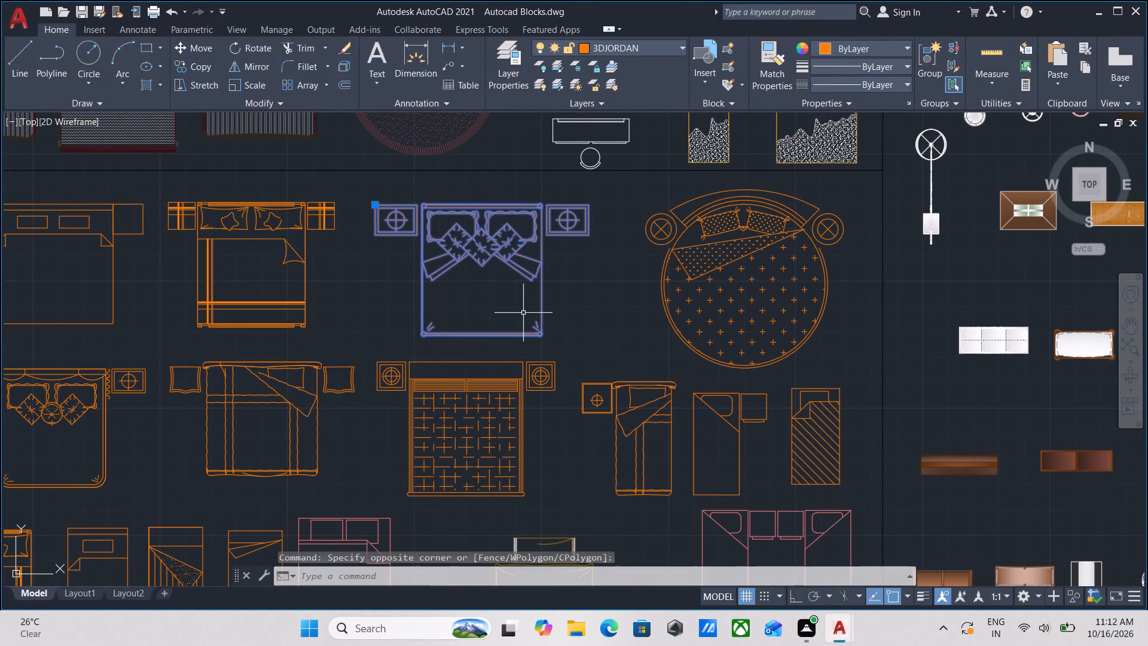
{"action": "key", "text": "ctrl+c"}
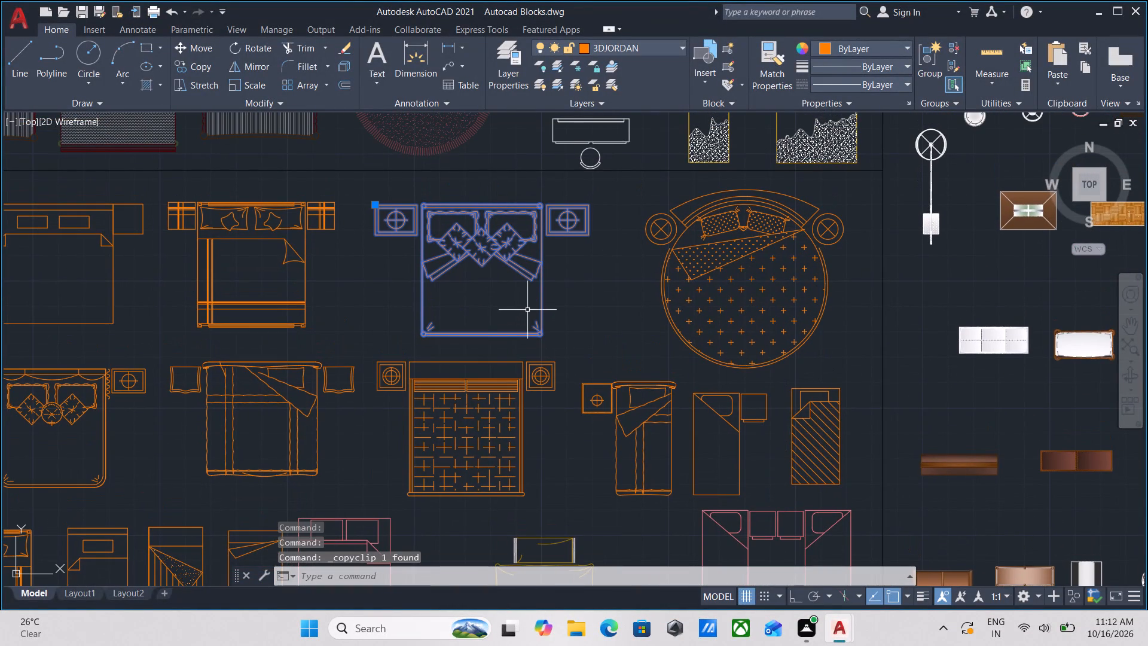
Look through the plan-view bed blocks and the bedroom and wardrobe elevations in the block library for further furniture.
{"action": "scroll", "coordinate": [528, 311], "scroll_direction": "down", "scroll_amount": 2}
{"action": "middle_click_drag", "start_coordinate": [642, 326], "coordinate": [603, 283]}
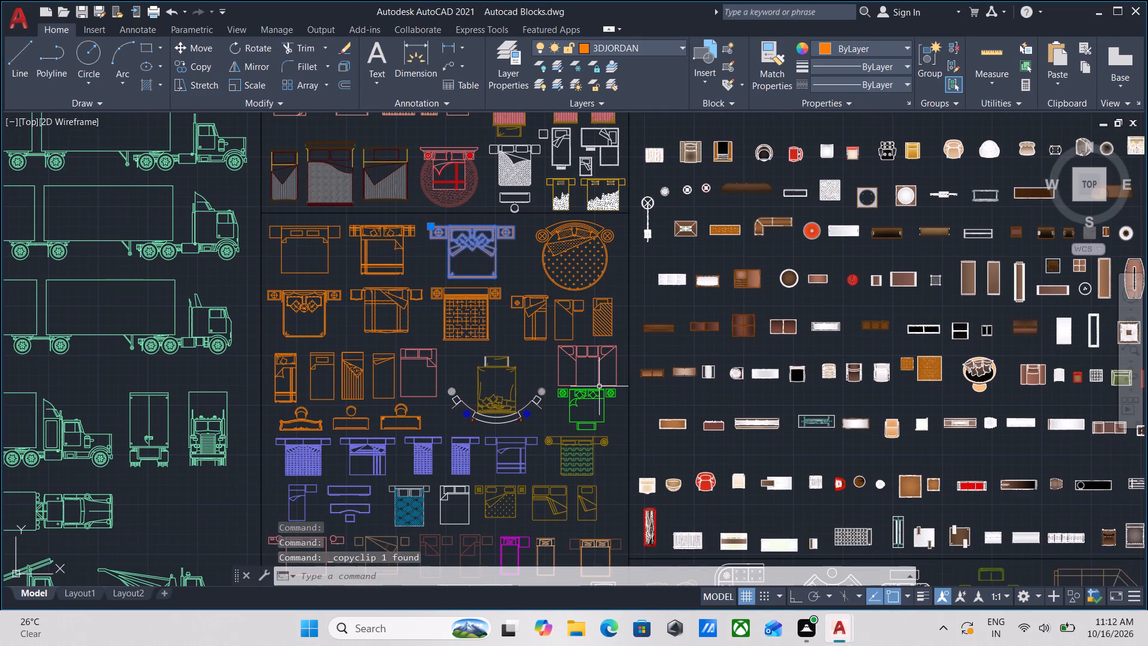
{"action": "middle_click_drag", "start_coordinate": [590, 415], "coordinate": [563, 327]}
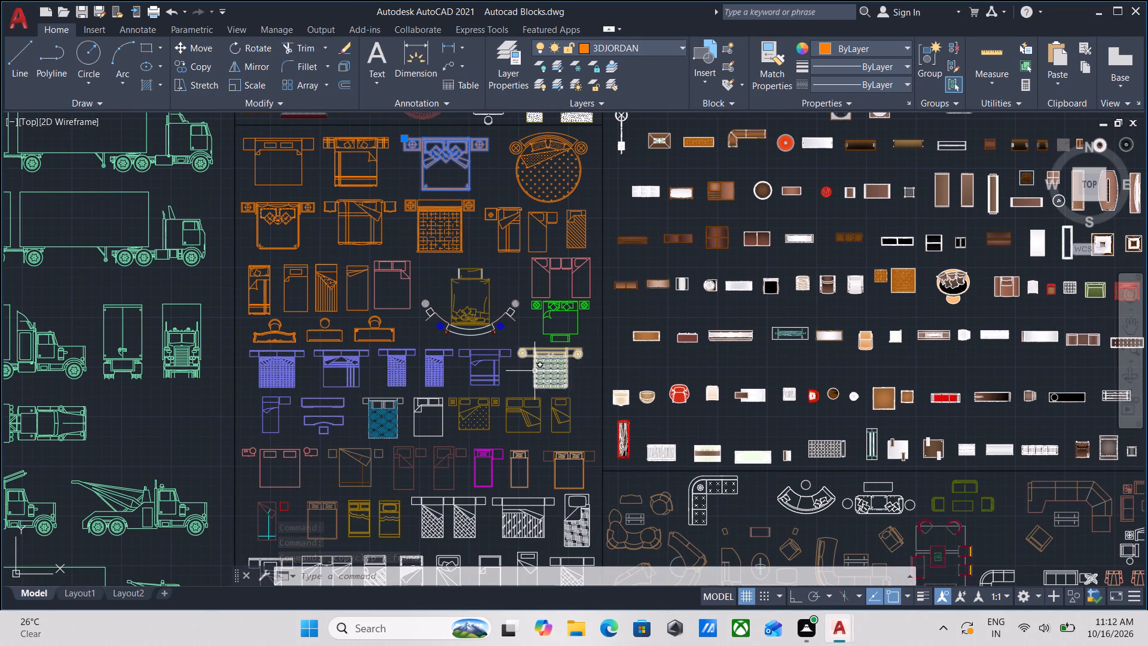
{"action": "middle_click_drag", "start_coordinate": [532, 364], "coordinate": [579, 218]}
{"action": "middle_click_drag", "start_coordinate": [537, 395], "coordinate": [558, 285]}
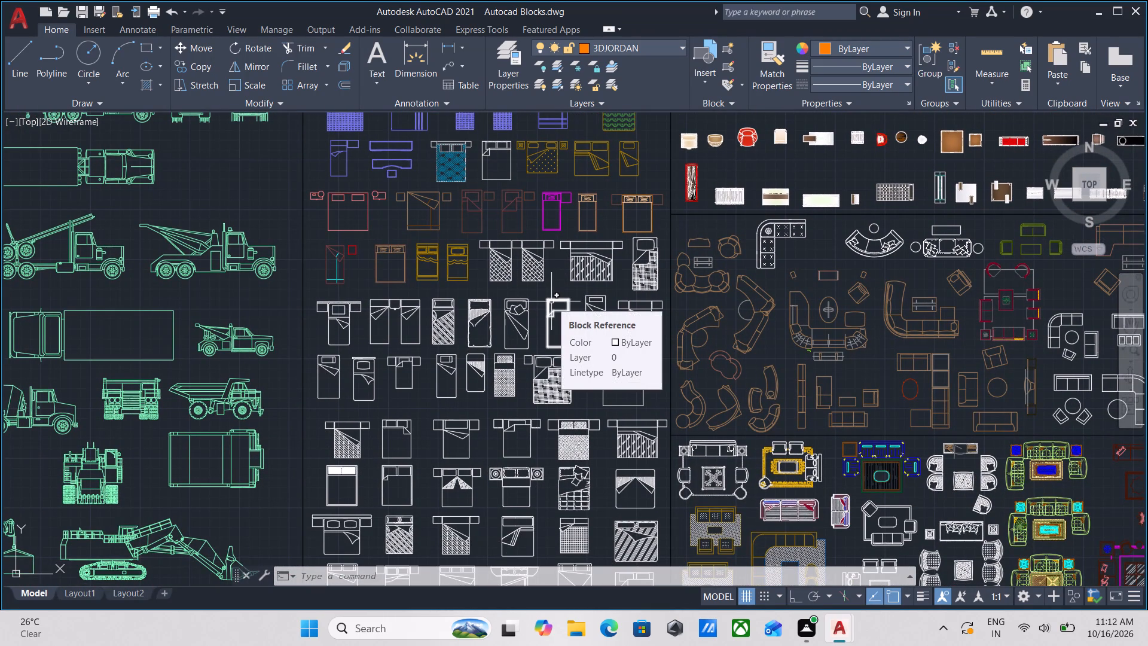
{"action": "scroll", "coordinate": [522, 339], "scroll_direction": "down", "scroll_amount": 2}
{"action": "middle_click_drag", "start_coordinate": [570, 316], "coordinate": [494, 467]}
{"action": "middle_click_drag", "start_coordinate": [592, 264], "coordinate": [575, 359]}
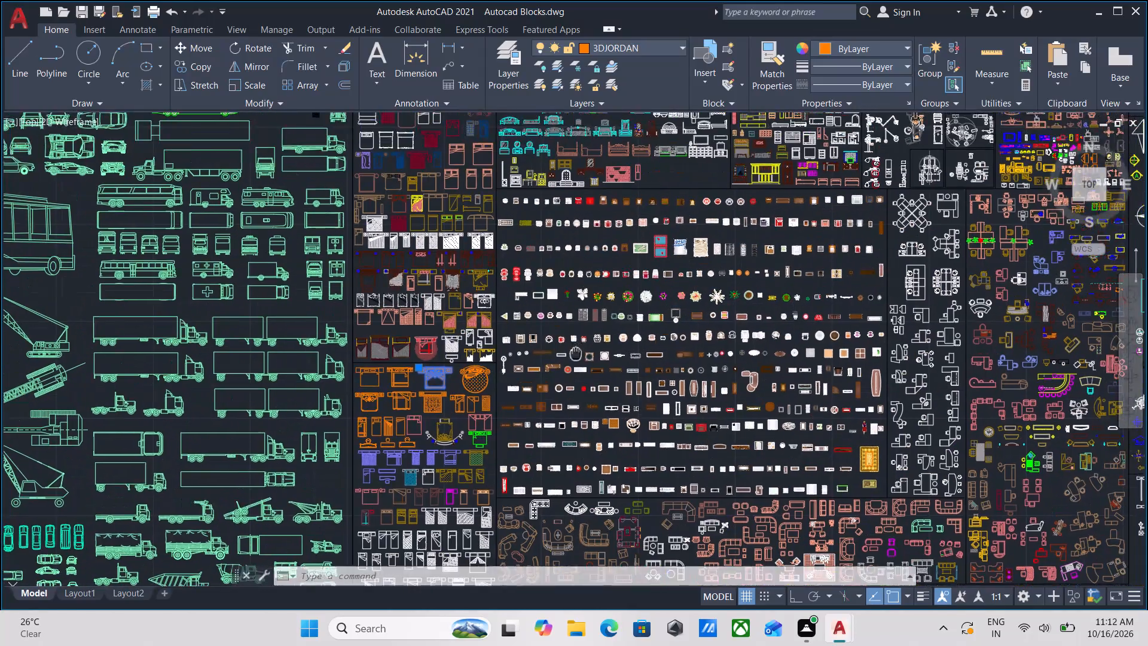
{"action": "middle_click_drag", "start_coordinate": [575, 359], "coordinate": [564, 402]}
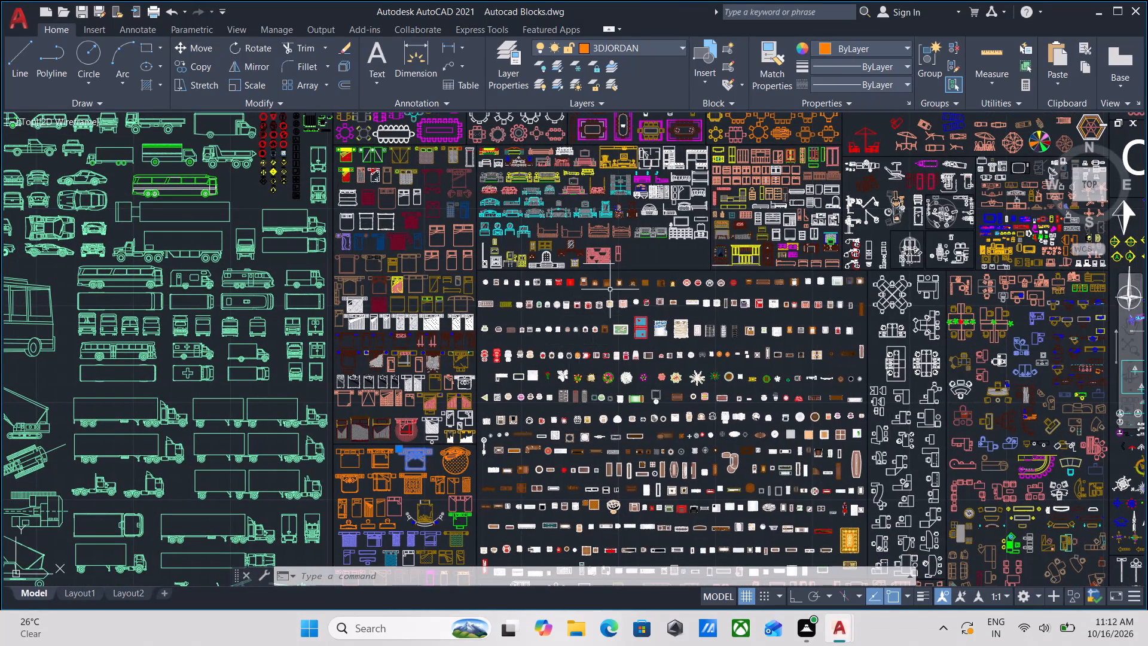
{"action": "scroll", "coordinate": [324, 380], "scroll_direction": "up", "scroll_amount": 2}
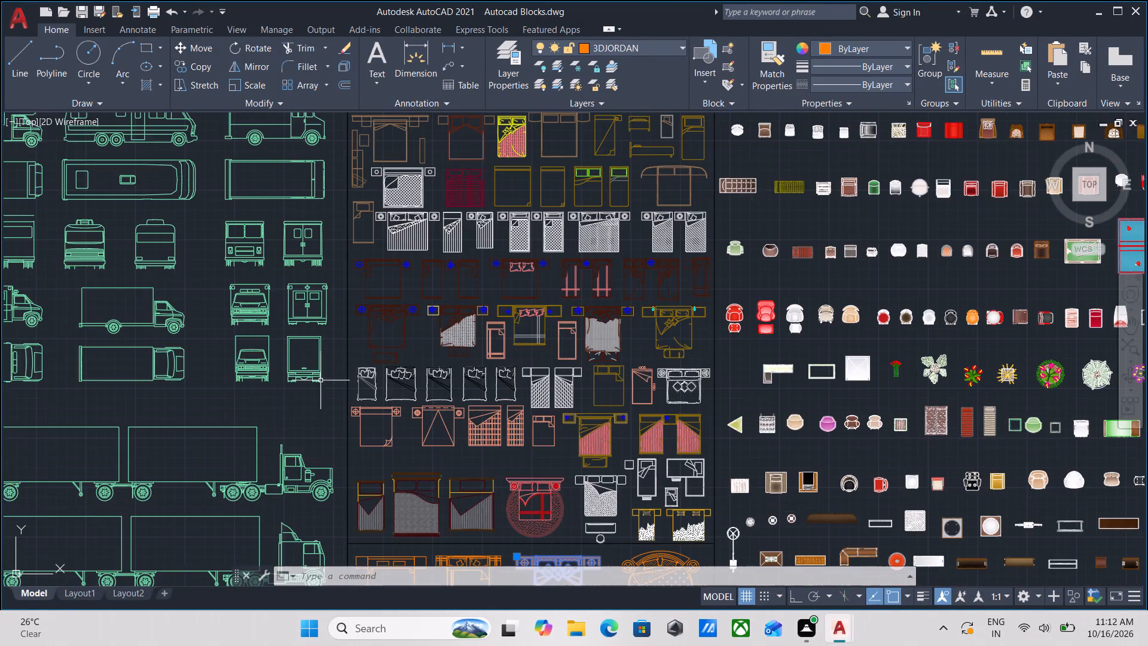
{"action": "scroll", "coordinate": [545, 324], "scroll_direction": "down", "scroll_amount": 2}
{"action": "middle_click_drag", "start_coordinate": [700, 274], "coordinate": [567, 383]}
{"action": "scroll", "coordinate": [703, 237], "scroll_direction": "up", "scroll_amount": 2}
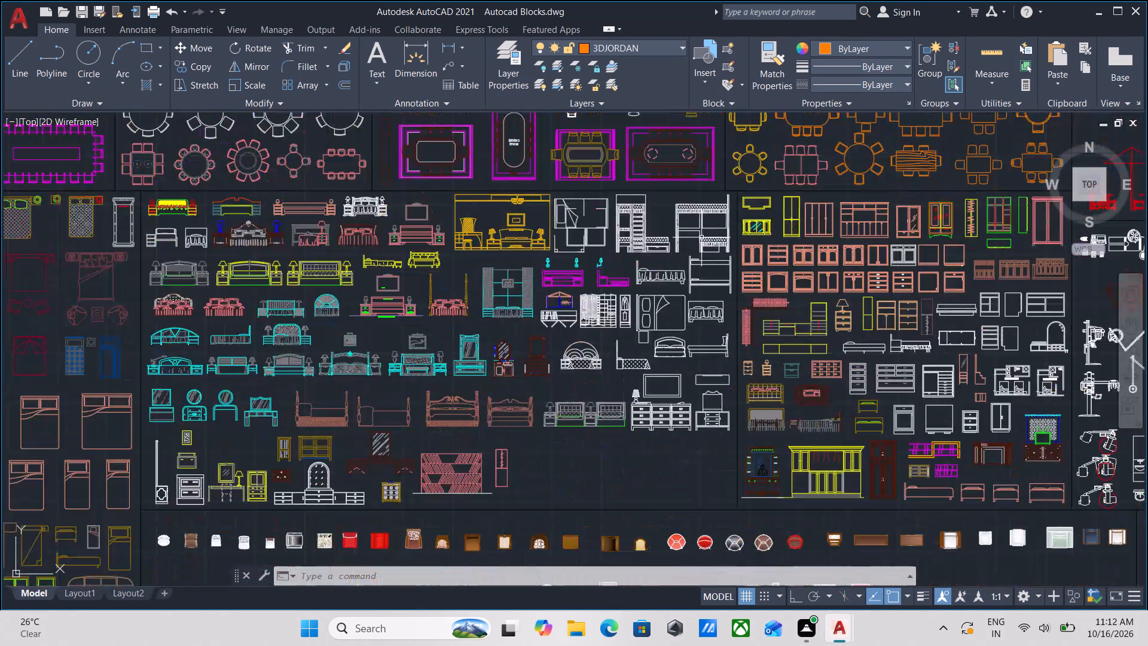
Examine the sofa, living-room set and carpet sections of the block library for seating suited to the house plan.
{"action": "scroll", "coordinate": [673, 312], "scroll_direction": "down", "scroll_amount": 2}
{"action": "middle_click_drag", "start_coordinate": [668, 321], "coordinate": [722, 192]}
{"action": "middle_click_drag", "start_coordinate": [738, 359], "coordinate": [753, 269]}
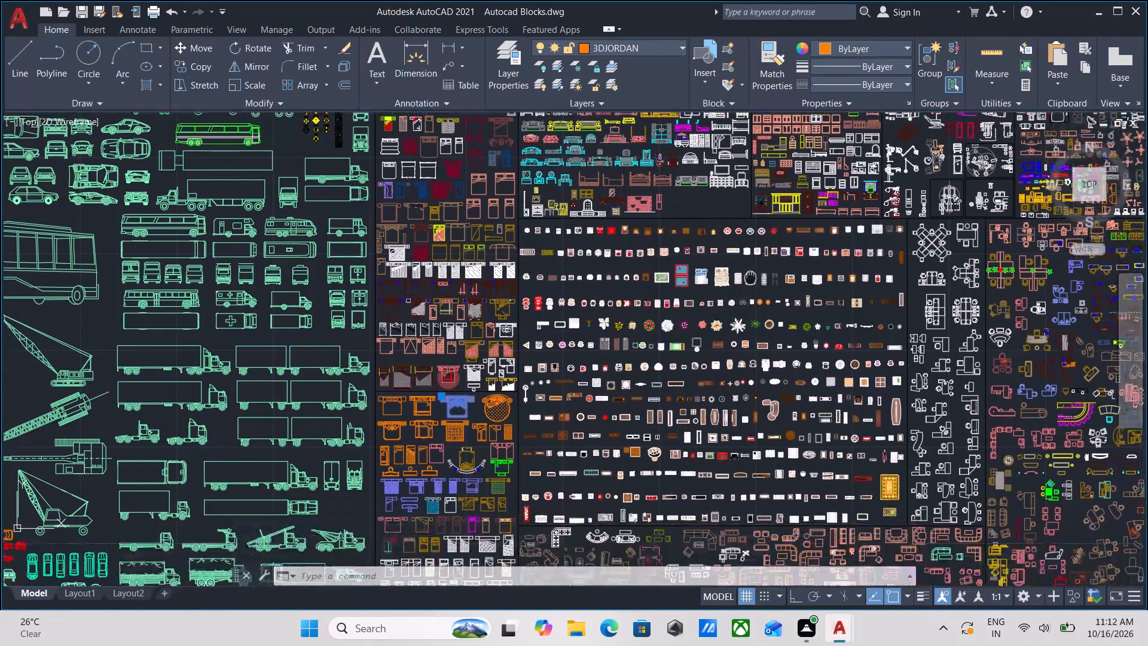
{"action": "middle_click_drag", "start_coordinate": [753, 269], "coordinate": [778, 226]}
{"action": "middle_click_drag", "start_coordinate": [725, 398], "coordinate": [762, 290]}
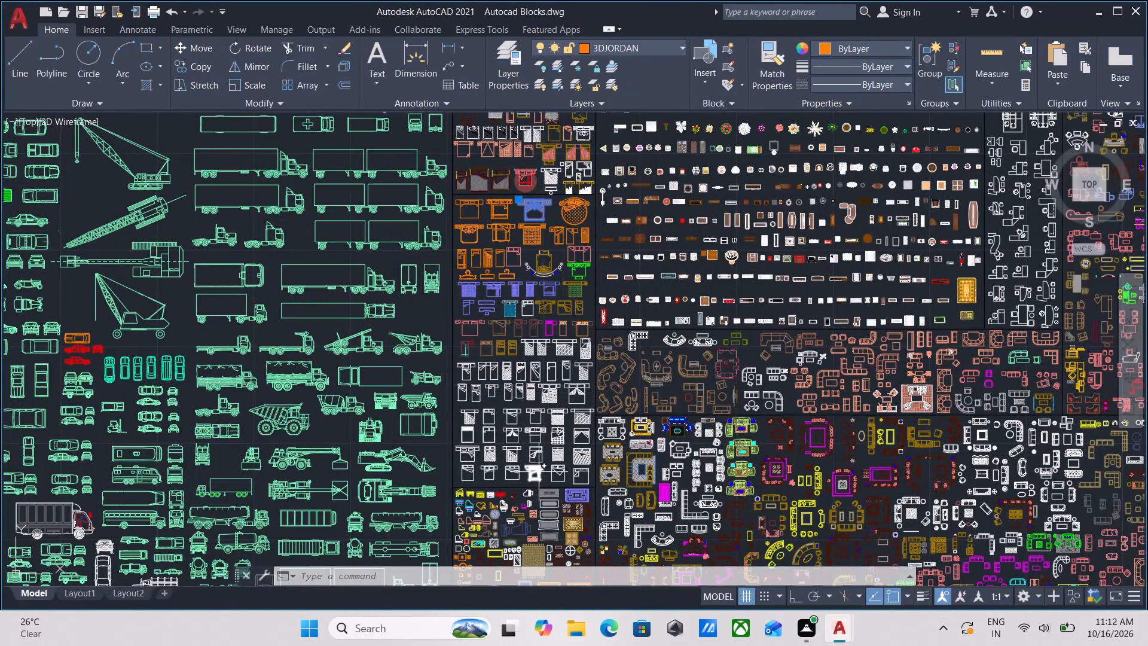
{"action": "scroll", "coordinate": [548, 482], "scroll_direction": "up", "scroll_amount": 2}
{"action": "scroll", "coordinate": [552, 493], "scroll_direction": "down", "scroll_amount": 1}
{"action": "middle_click_drag", "start_coordinate": [552, 493], "coordinate": [552, 318]}
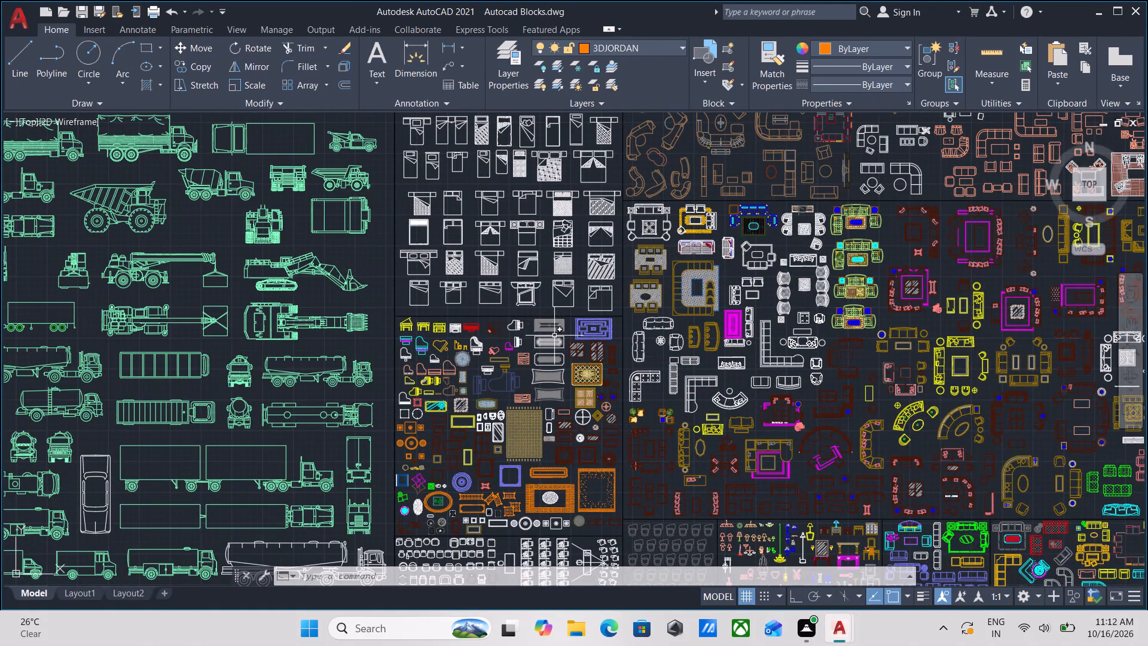
{"action": "middle_click_drag", "start_coordinate": [723, 318], "coordinate": [524, 441]}
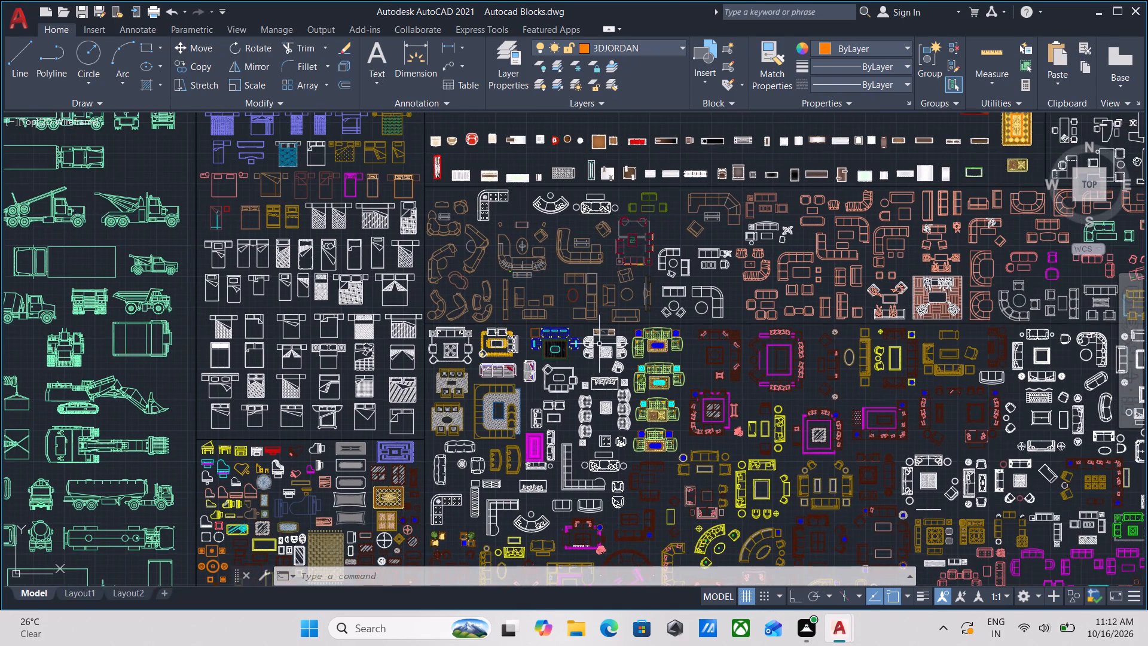
{"action": "scroll", "coordinate": [600, 344], "scroll_direction": "down", "scroll_amount": 1}
{"action": "middle_click_drag", "start_coordinate": [606, 339], "coordinate": [512, 351]}
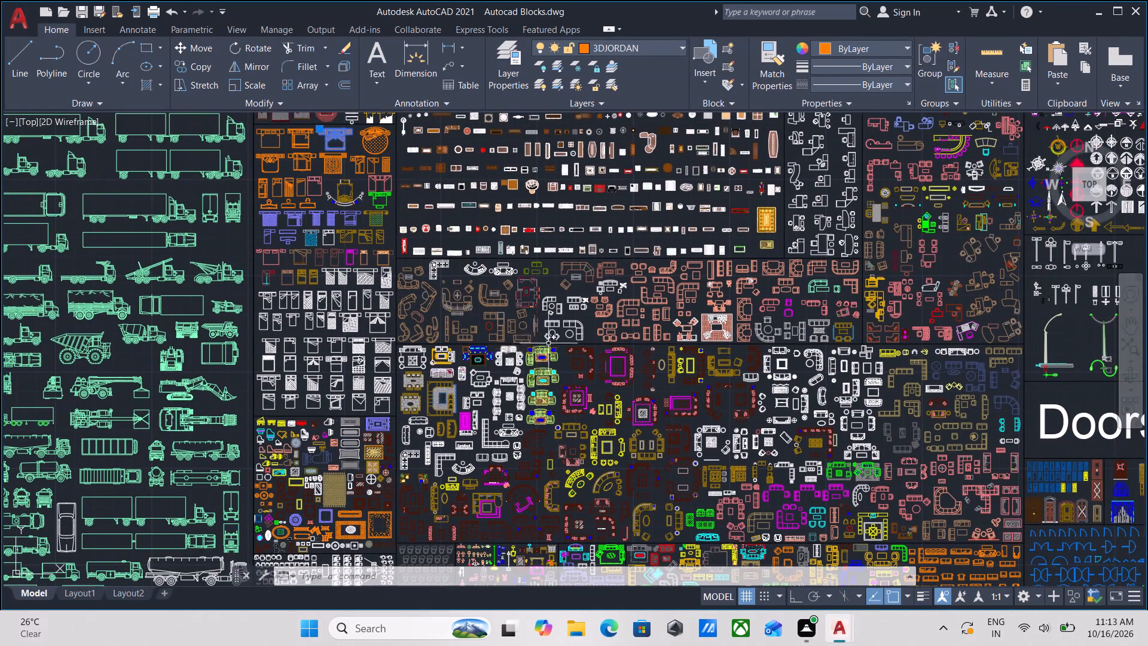
{"action": "scroll", "coordinate": [550, 430], "scroll_direction": "up", "scroll_amount": 1}
{"action": "middle_click_drag", "start_coordinate": [545, 416], "coordinate": [558, 262]}
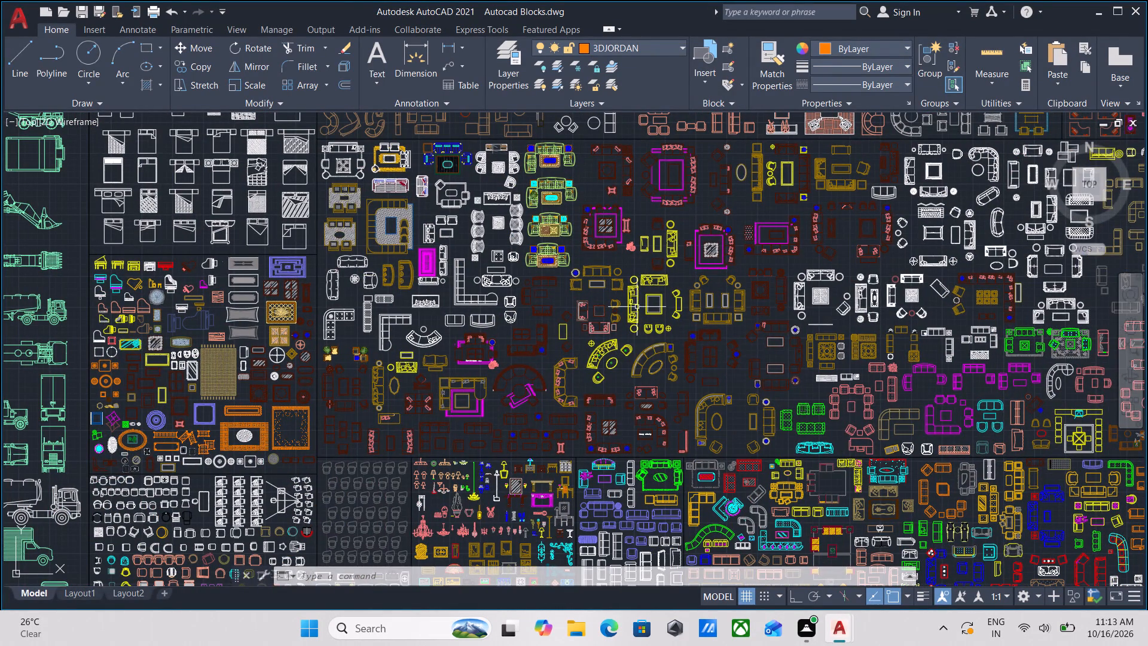
{"action": "middle_click_drag", "start_coordinate": [572, 284], "coordinate": [515, 440]}
{"action": "middle_click_drag", "start_coordinate": [570, 303], "coordinate": [522, 368]}
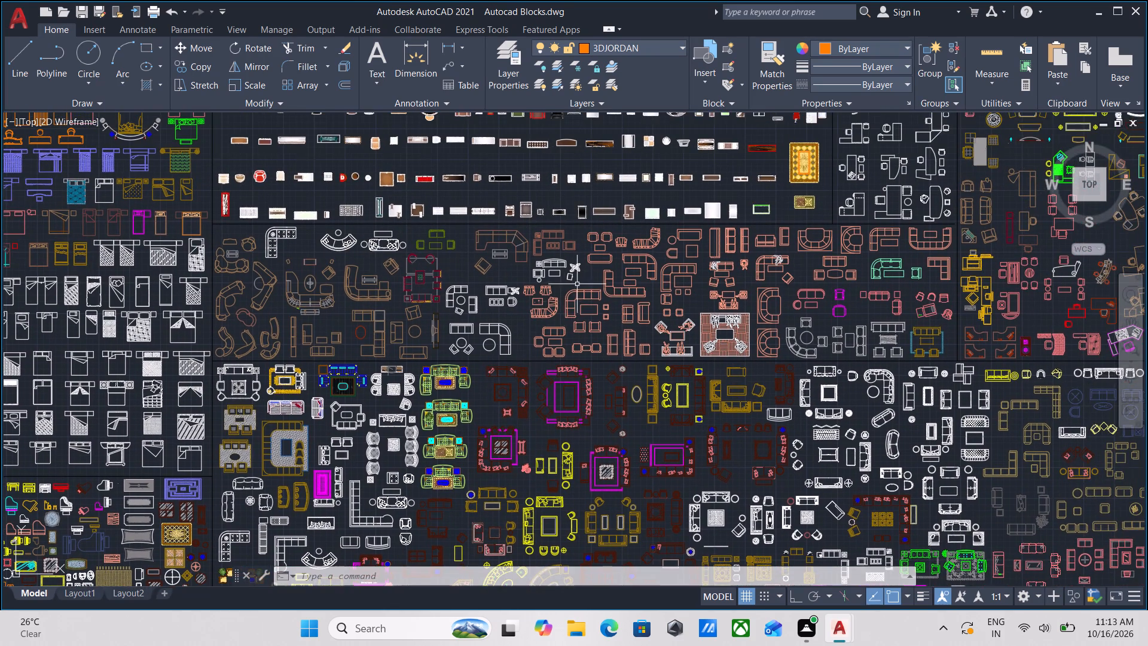
{"action": "middle_click_drag", "start_coordinate": [576, 288], "coordinate": [483, 417]}
{"action": "scroll", "coordinate": [607, 306], "scroll_direction": "down", "scroll_amount": 1}
Look over the coloured chair, table and plant blocks and the neighbouring office desk section for usable furniture.
{"action": "middle_click_drag", "start_coordinate": [607, 306], "coordinate": [493, 365]}
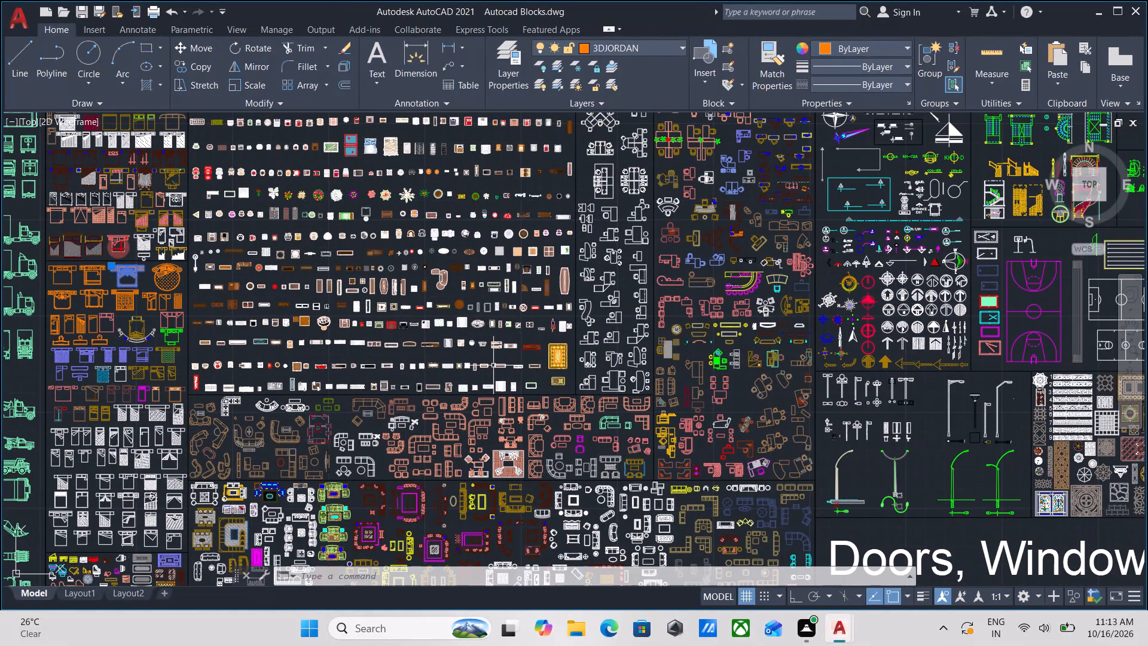
{"action": "middle_click_drag", "start_coordinate": [523, 325], "coordinate": [414, 466]}
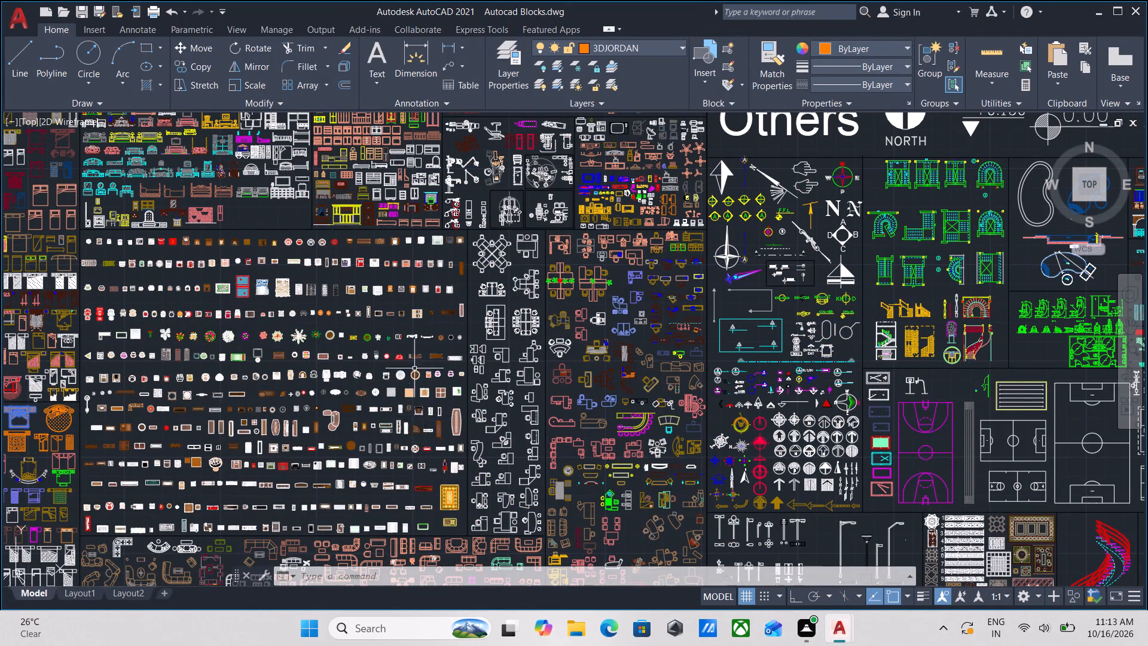
{"action": "scroll", "coordinate": [362, 311], "scroll_direction": "up", "scroll_amount": 3}
{"action": "scroll", "coordinate": [353, 419], "scroll_direction": "down", "scroll_amount": 2}
{"action": "middle_click_drag", "start_coordinate": [353, 419], "coordinate": [420, 435]}
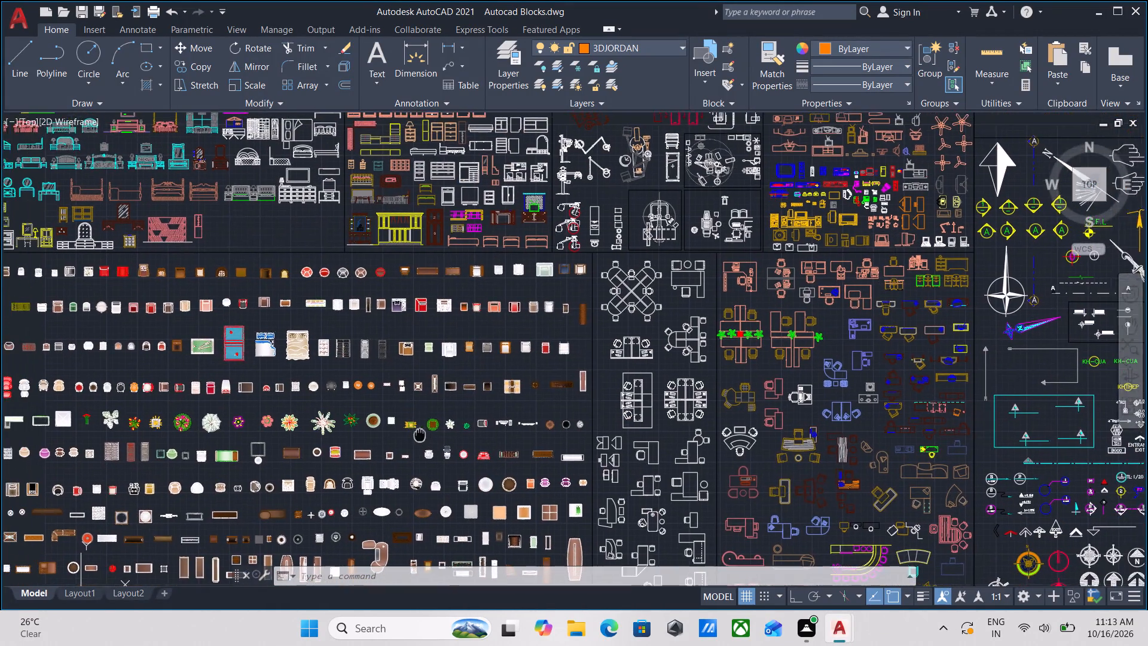
{"action": "middle_click_drag", "start_coordinate": [420, 435], "coordinate": [457, 403]}
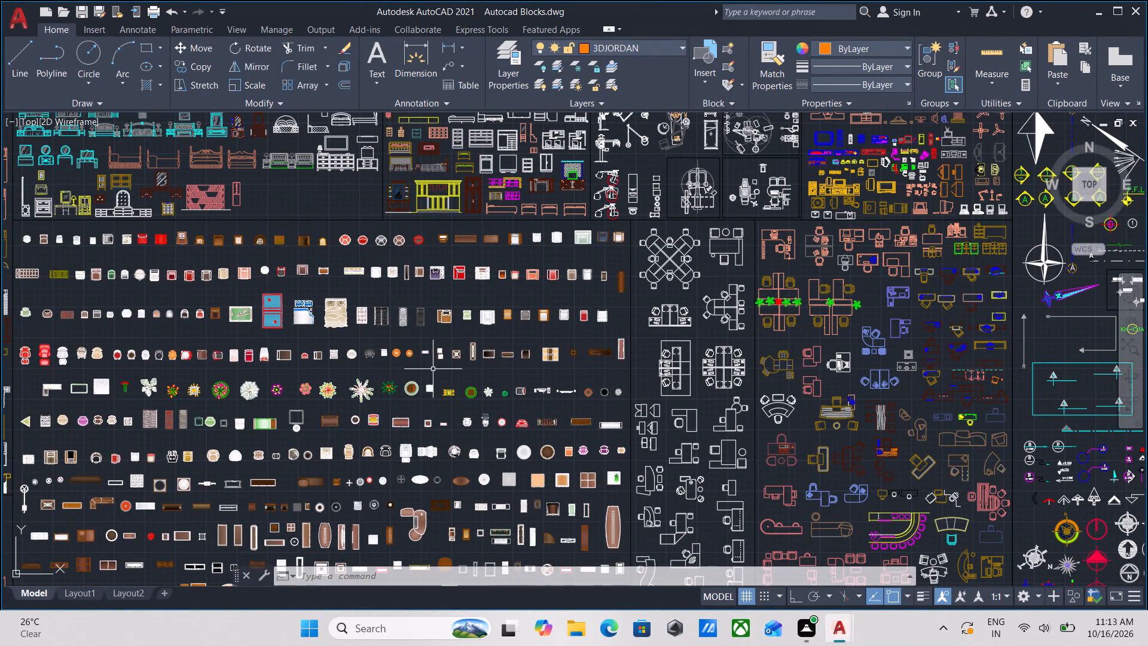
{"action": "scroll", "coordinate": [375, 345], "scroll_direction": "down", "scroll_amount": 2}
{"action": "middle_click_drag", "start_coordinate": [388, 344], "coordinate": [436, 328]}
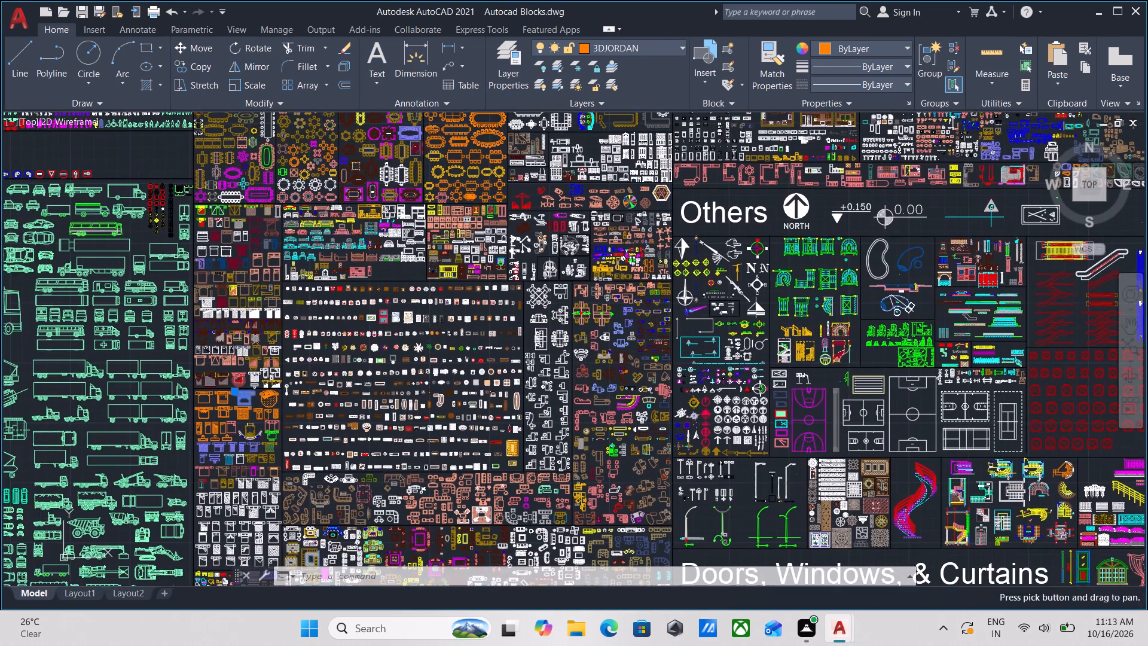
{"action": "scroll", "coordinate": [411, 322], "scroll_direction": "up", "scroll_amount": 4}
{"action": "scroll", "coordinate": [323, 326], "scroll_direction": "down", "scroll_amount": 1}
{"action": "middle_click_drag", "start_coordinate": [329, 324], "coordinate": [432, 234]}
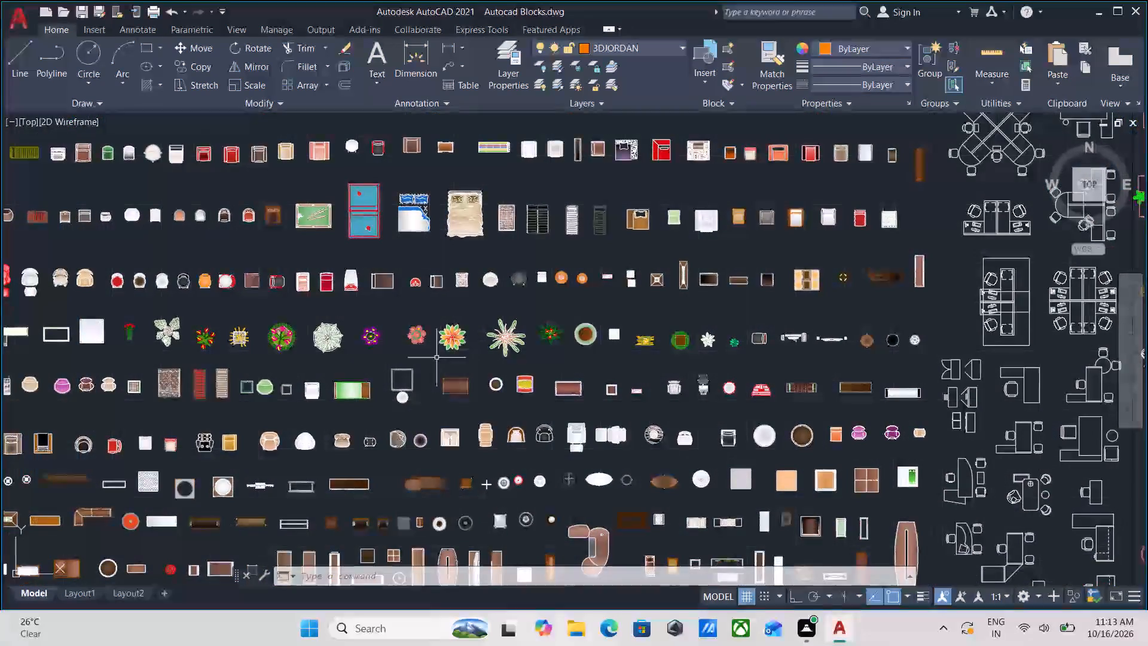
{"action": "scroll", "coordinate": [432, 371], "scroll_direction": "down", "scroll_amount": 2}
{"action": "middle_click_drag", "start_coordinate": [442, 355], "coordinate": [526, 233]}
{"action": "middle_click_drag", "start_coordinate": [482, 377], "coordinate": [501, 322]}
{"action": "middle_click_drag", "start_coordinate": [527, 392], "coordinate": [530, 371]}
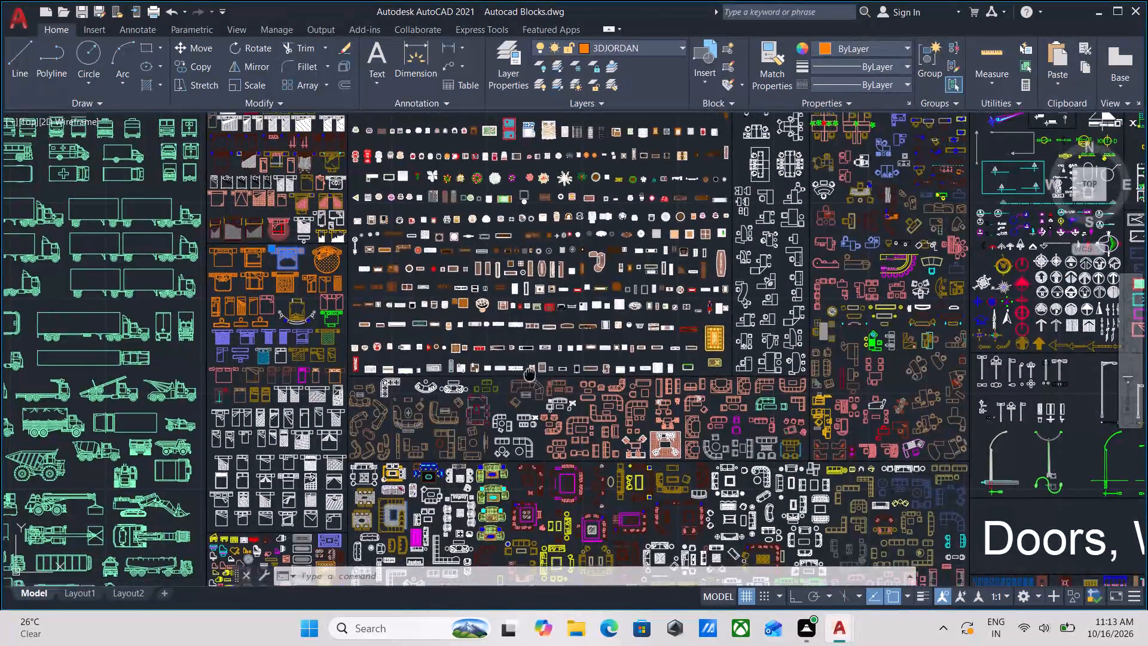
{"action": "middle_click_drag", "start_coordinate": [530, 371], "coordinate": [541, 331]}
{"action": "scroll", "coordinate": [514, 310], "scroll_direction": "up", "scroll_amount": 1}
{"action": "scroll", "coordinate": [426, 334], "scroll_direction": "up", "scroll_amount": 1}
{"action": "scroll", "coordinate": [338, 340], "scroll_direction": "down", "scroll_amount": 1}
{"action": "middle_click_drag", "start_coordinate": [338, 340], "coordinate": [318, 392]}
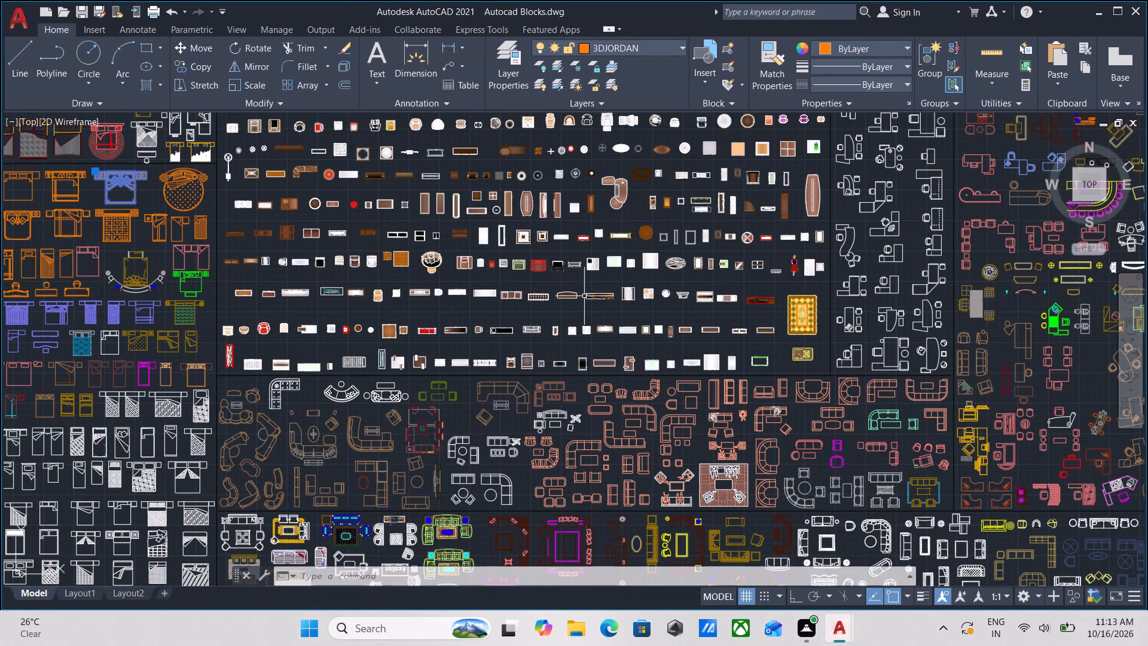
{"action": "scroll", "coordinate": [521, 337], "scroll_direction": "down", "scroll_amount": 3}
{"action": "middle_click_drag", "start_coordinate": [506, 370], "coordinate": [506, 368]}
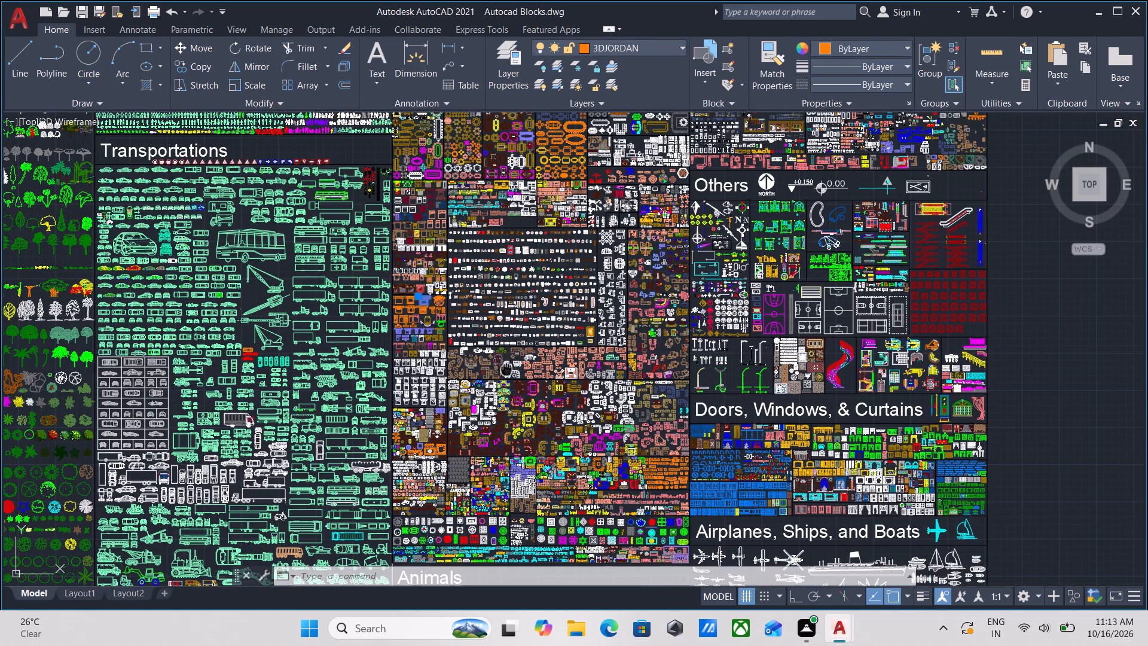
Copy the white L-shaped corner sofa with one rounded end, beside the magenta rug set, to the clipboard.
{"action": "middle_click_drag", "start_coordinate": [506, 368], "coordinate": [514, 285]}
{"action": "scroll", "coordinate": [604, 303], "scroll_direction": "up", "scroll_amount": 4}
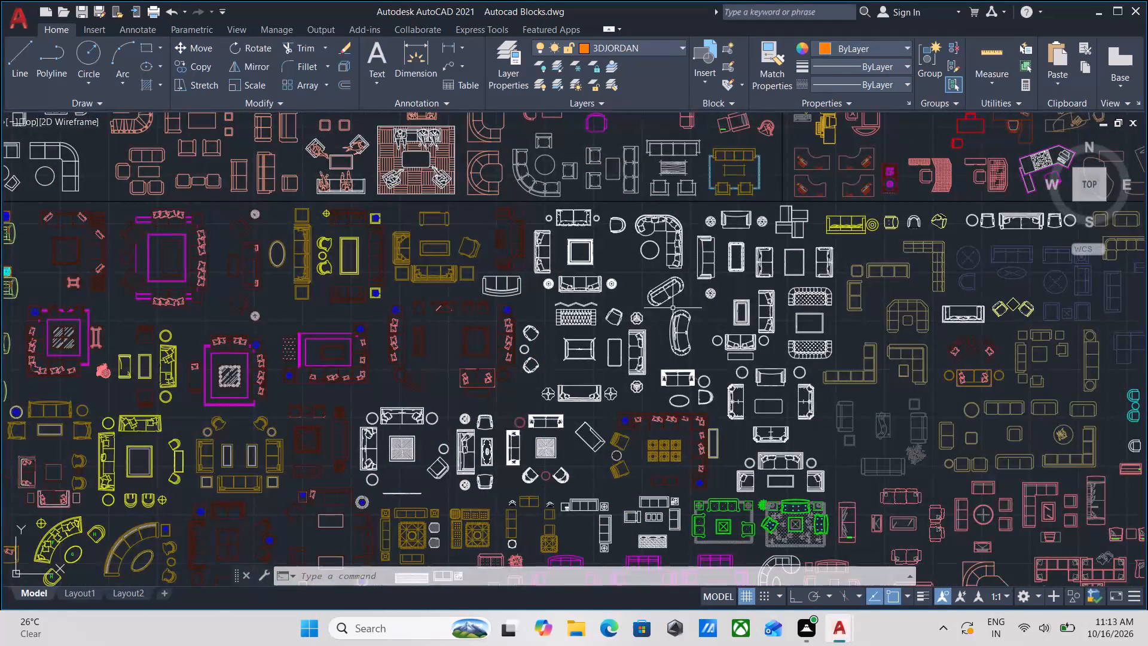
{"action": "scroll", "coordinate": [509, 303], "scroll_direction": "down", "scroll_amount": 1}
{"action": "middle_click_drag", "start_coordinate": [515, 306], "coordinate": [584, 365]}
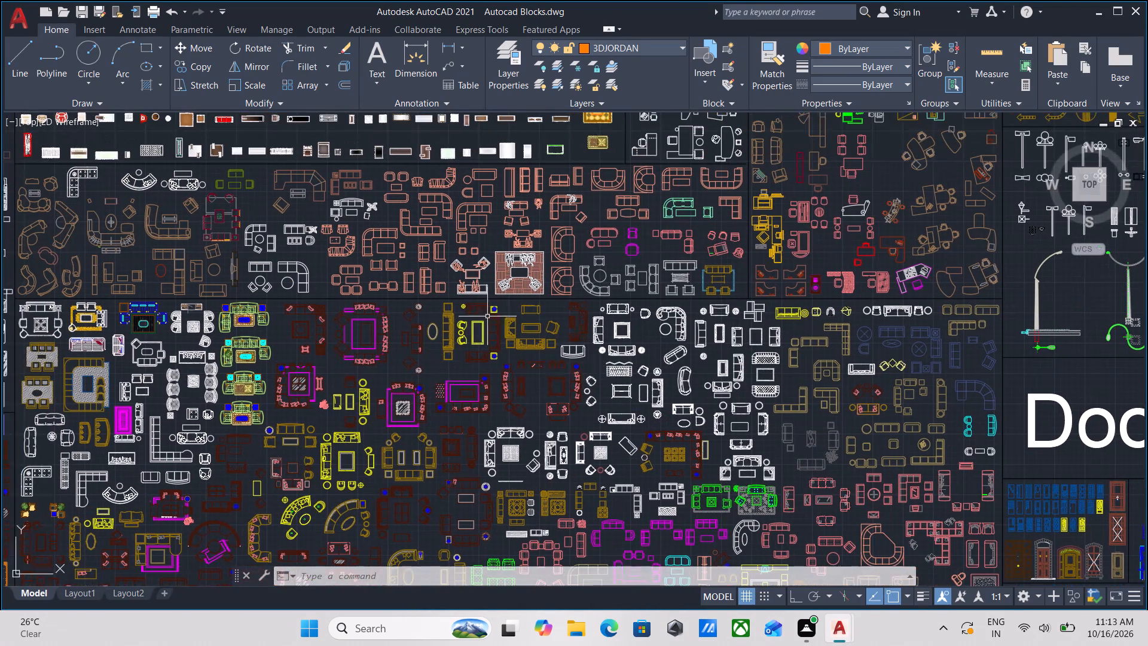
{"action": "middle_click_drag", "start_coordinate": [393, 336], "coordinate": [671, 299]}
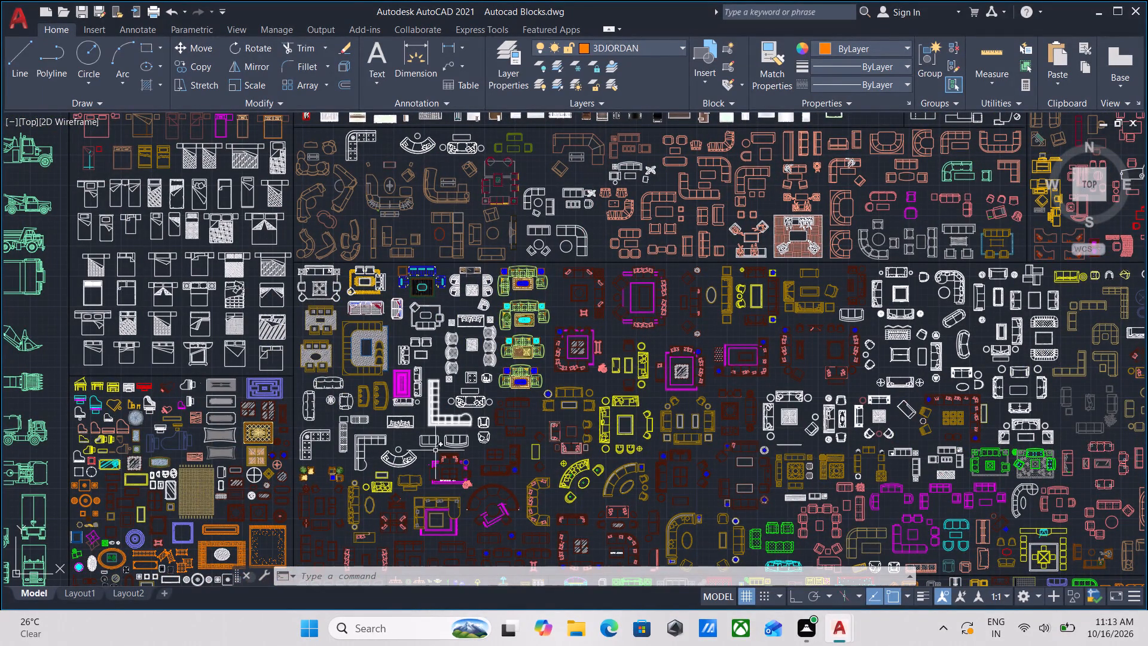
{"action": "scroll", "coordinate": [425, 437], "scroll_direction": "up", "scroll_amount": 3}
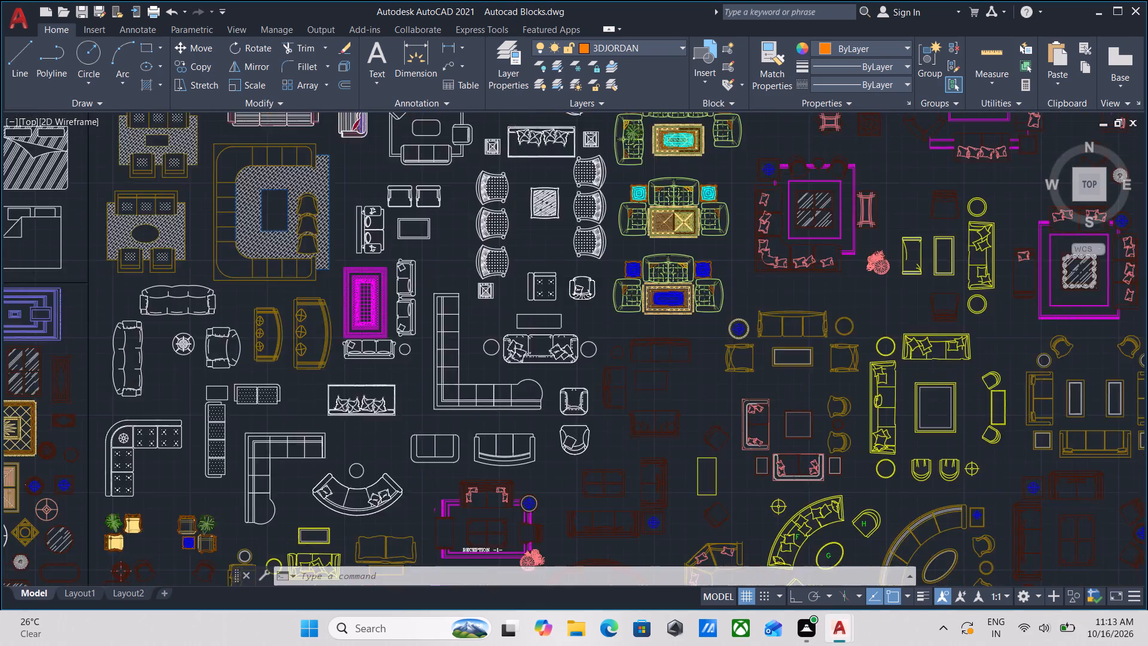
{"action": "scroll", "coordinate": [425, 437], "scroll_direction": "up", "scroll_amount": 1}
{"action": "left_click", "coordinate": [508, 395]}
{"action": "left_click", "coordinate": [450, 310]}
{"action": "scroll", "coordinate": [450, 310], "scroll_direction": "down", "scroll_amount": 2}
{"action": "middle_click_drag", "start_coordinate": [450, 310], "coordinate": [453, 339]}
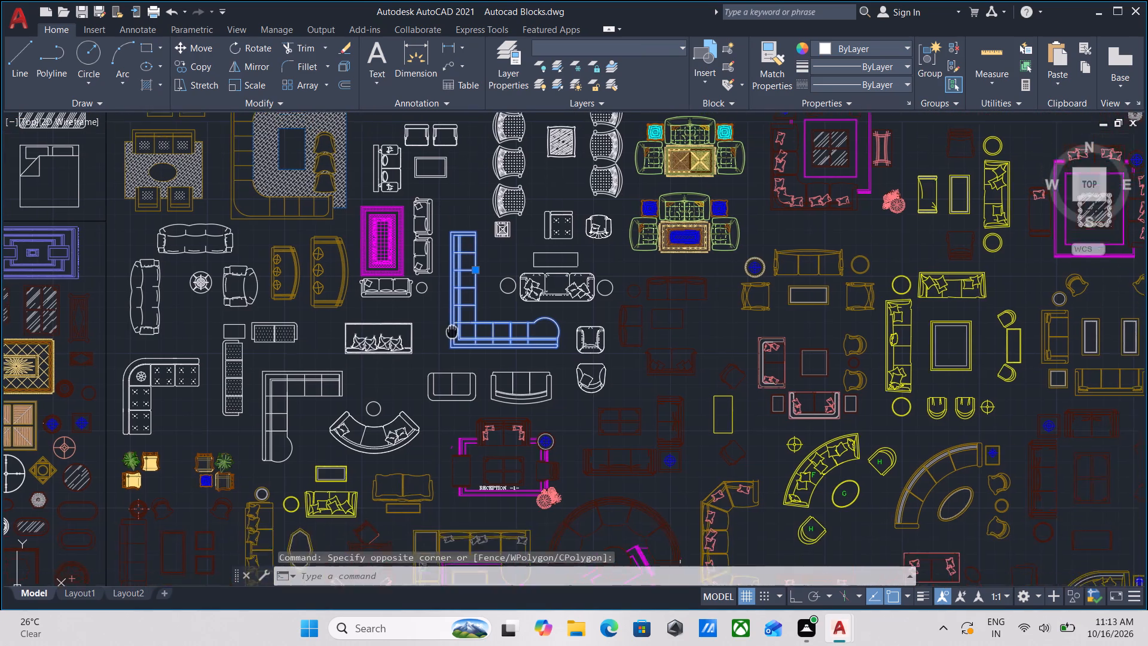
{"action": "middle_click_drag", "start_coordinate": [453, 339], "coordinate": [455, 356]}
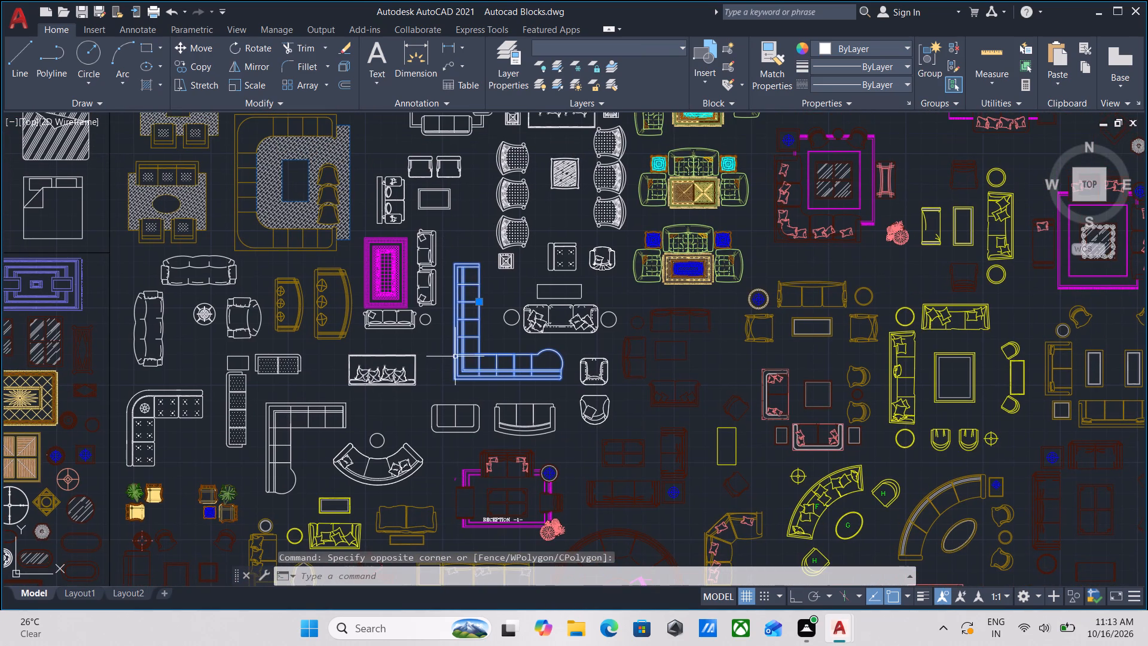
{"action": "key", "text": "ctrl+c"}
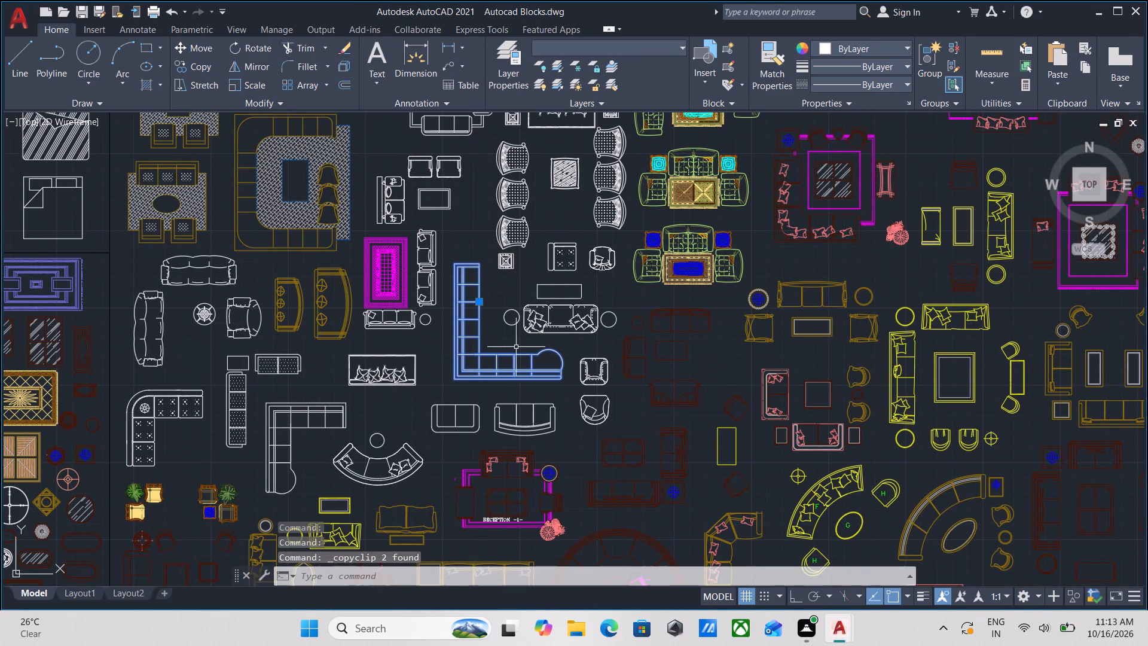
Survey the sofa and living-room set sections and the surrounding furniture sections of the block library for further pieces.
{"action": "scroll", "coordinate": [523, 340], "scroll_direction": "down", "scroll_amount": 1}
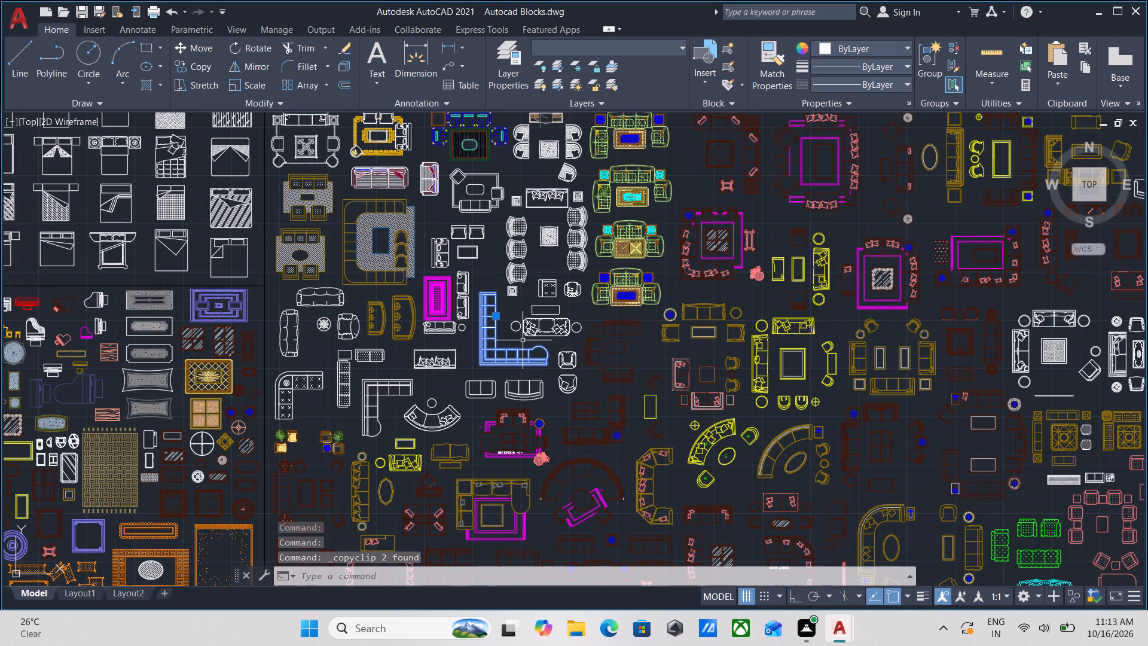
{"action": "scroll", "coordinate": [611, 334], "scroll_direction": "down", "scroll_amount": 1}
{"action": "middle_click_drag", "start_coordinate": [611, 334], "coordinate": [423, 429]}
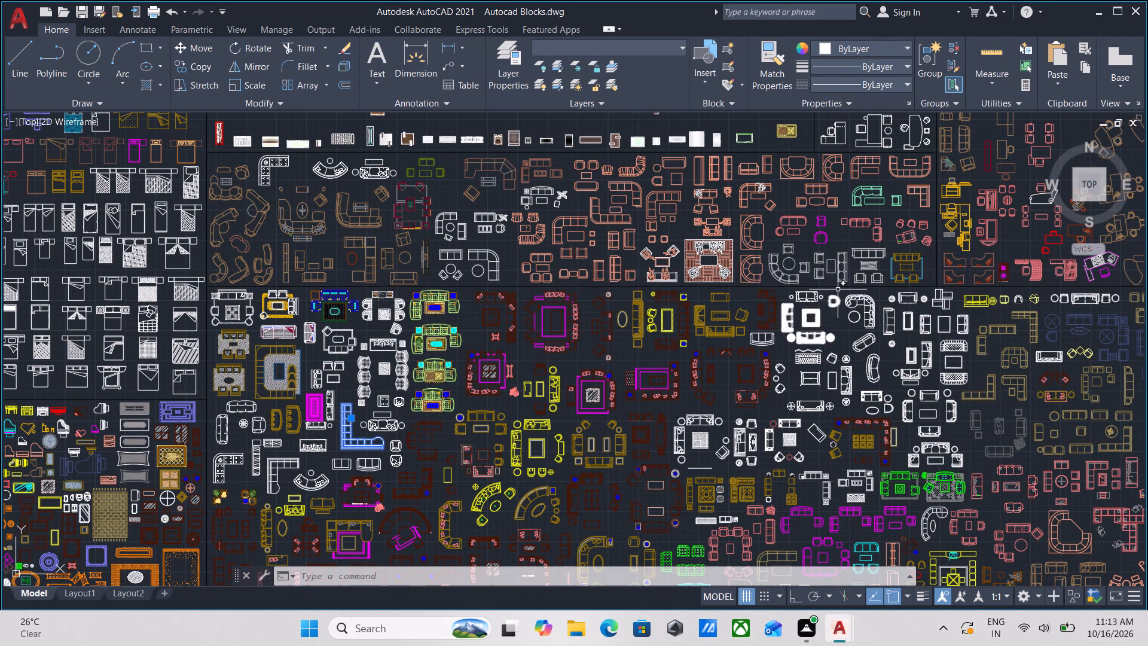
{"action": "scroll", "coordinate": [684, 478], "scroll_direction": "up", "scroll_amount": 1}
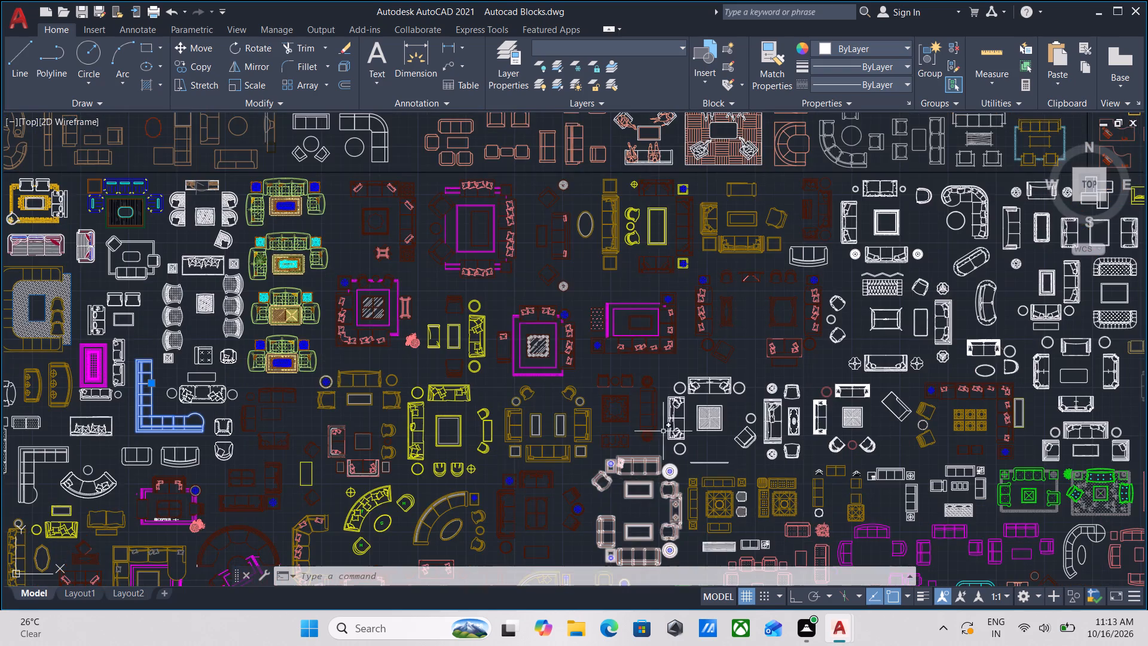
{"action": "scroll", "coordinate": [677, 413], "scroll_direction": "down", "scroll_amount": 1}
{"action": "middle_click_drag", "start_coordinate": [677, 413], "coordinate": [769, 303]}
{"action": "middle_click_drag", "start_coordinate": [493, 418], "coordinate": [657, 352]}
{"action": "middle_click_drag", "start_coordinate": [407, 444], "coordinate": [407, 444]}
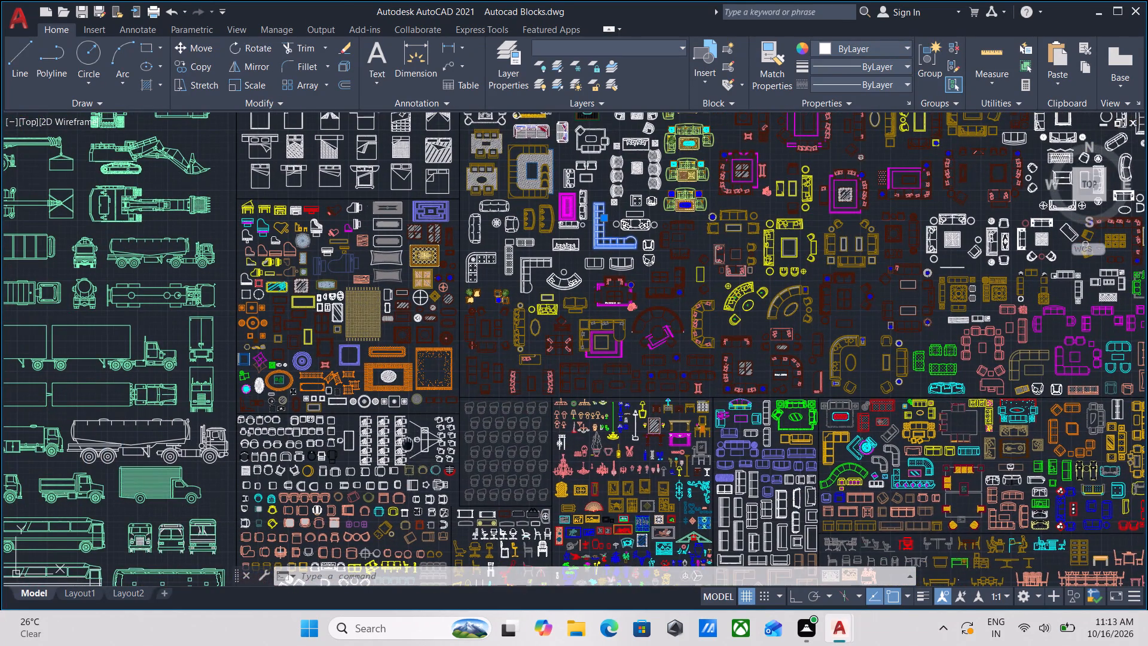
{"action": "middle_click_drag", "start_coordinate": [407, 444], "coordinate": [487, 374]}
{"action": "scroll", "coordinate": [711, 394], "scroll_direction": "down", "scroll_amount": 1}
{"action": "middle_click_drag", "start_coordinate": [711, 394], "coordinate": [673, 506]}
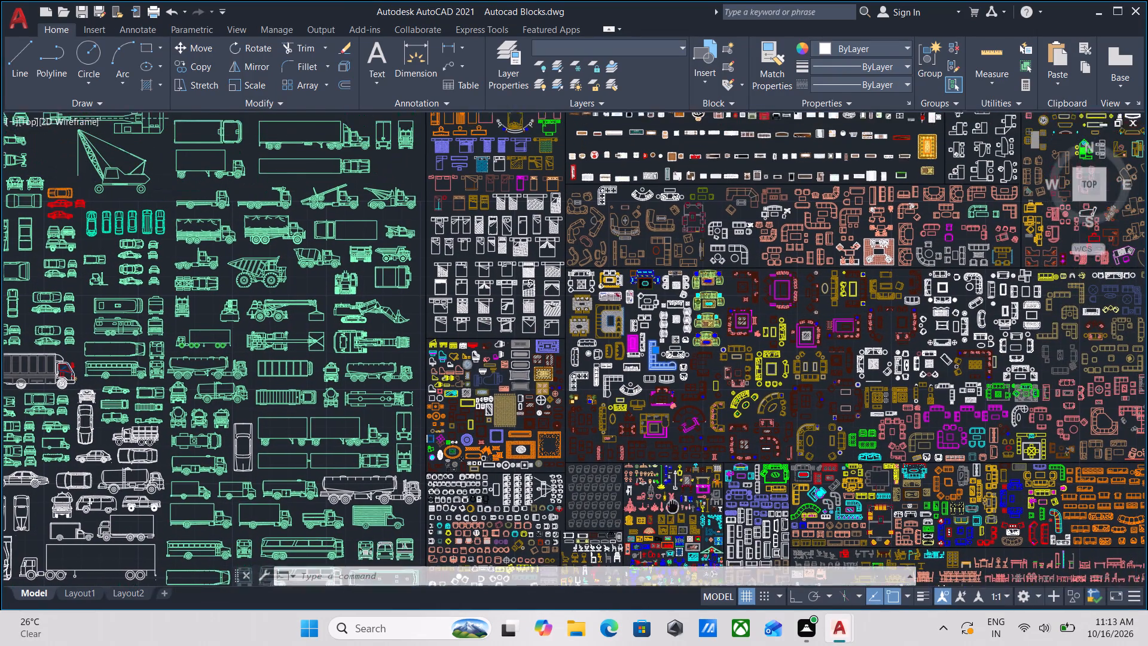
{"action": "middle_click_drag", "start_coordinate": [681, 412], "coordinate": [590, 534]}
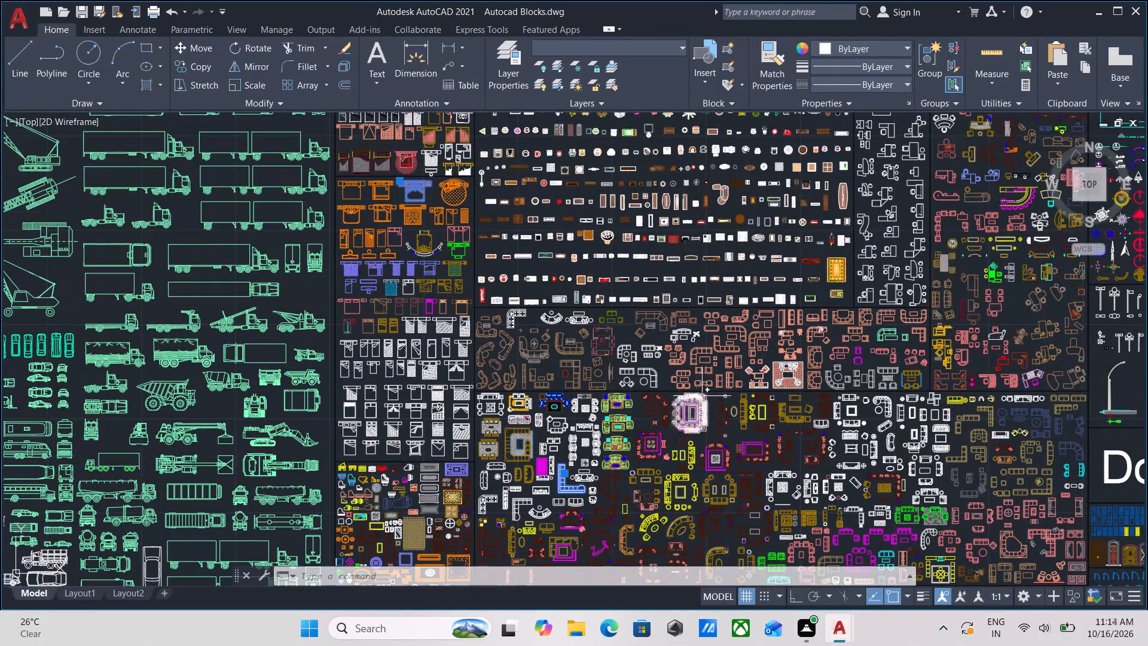
{"action": "middle_click_drag", "start_coordinate": [702, 396], "coordinate": [441, 452]}
{"action": "middle_click_drag", "start_coordinate": [643, 371], "coordinate": [594, 412]}
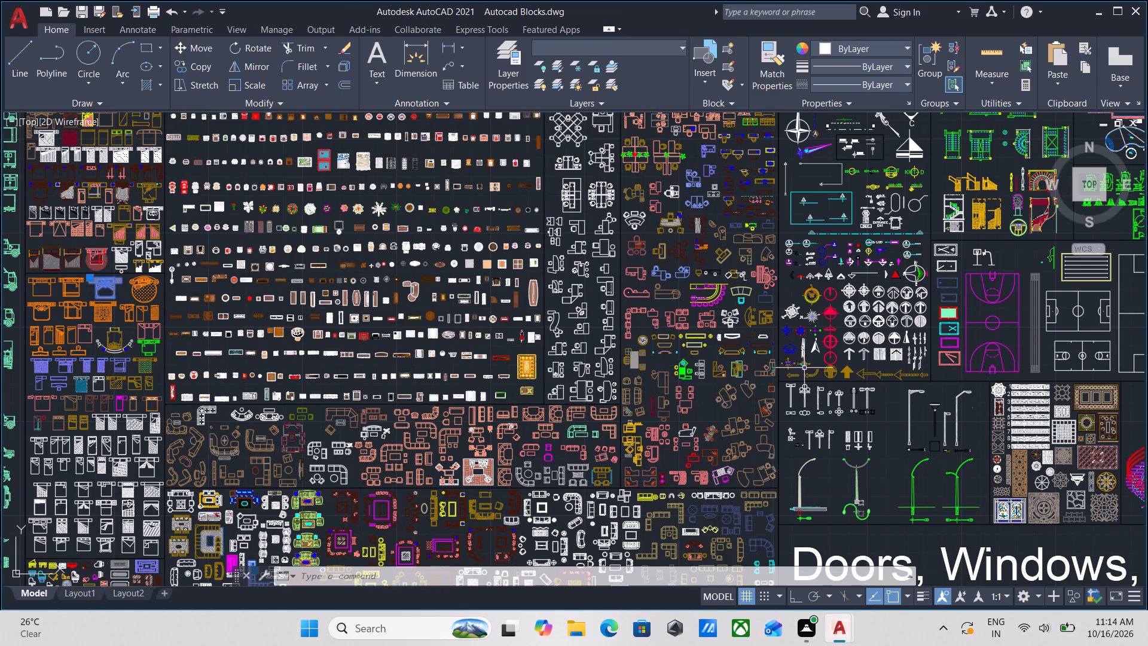
Examine the office desk blocks and the neighbouring north-arrow and symbol section of the block library.
{"action": "scroll", "coordinate": [854, 336], "scroll_direction": "up", "scroll_amount": 3}
{"action": "scroll", "coordinate": [828, 382], "scroll_direction": "down", "scroll_amount": 2}
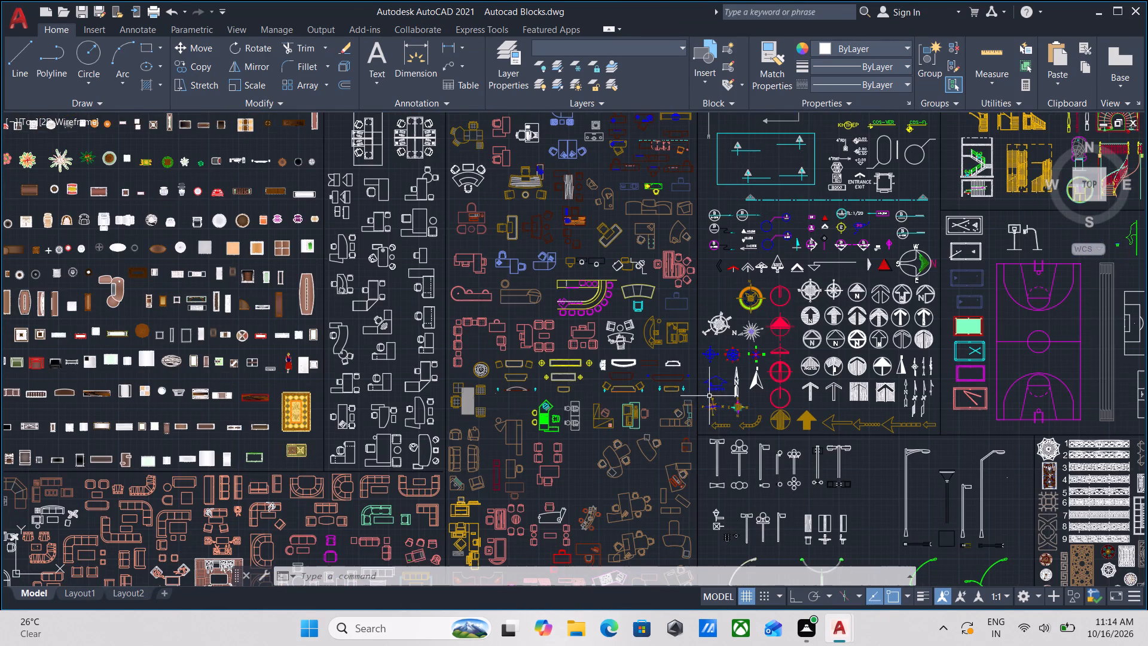
{"action": "scroll", "coordinate": [912, 393], "scroll_direction": "up", "scroll_amount": 3}
{"action": "scroll", "coordinate": [459, 368], "scroll_direction": "down", "scroll_amount": 2}
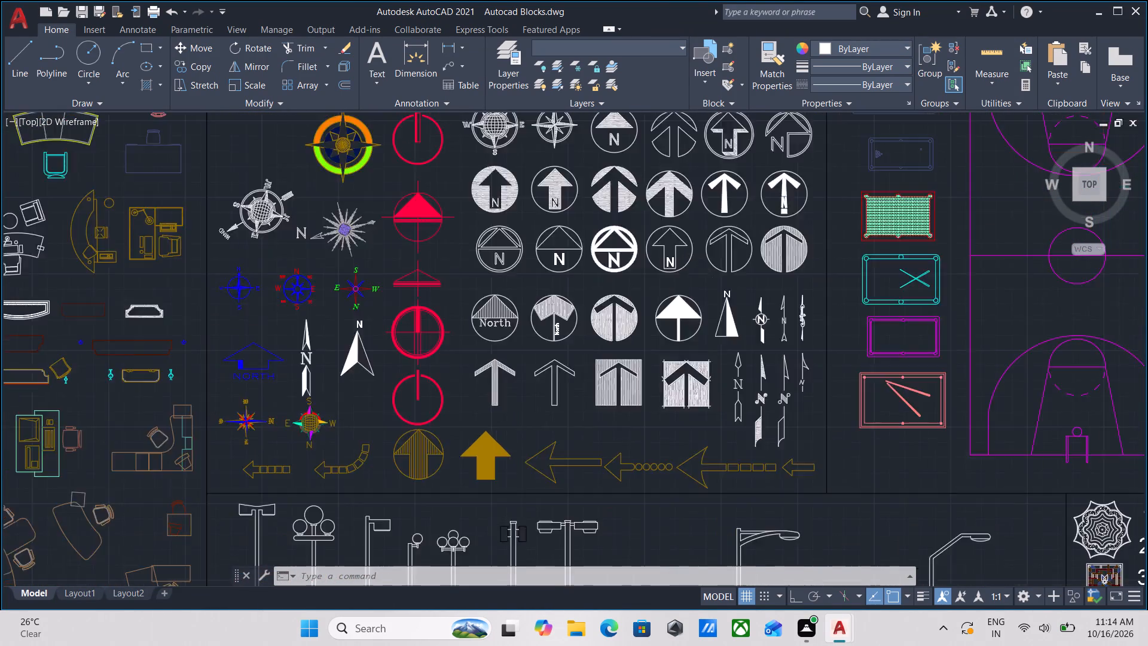
{"action": "middle_click_drag", "start_coordinate": [460, 368], "coordinate": [796, 386]}
{"action": "middle_click_drag", "start_coordinate": [554, 401], "coordinate": [730, 374]}
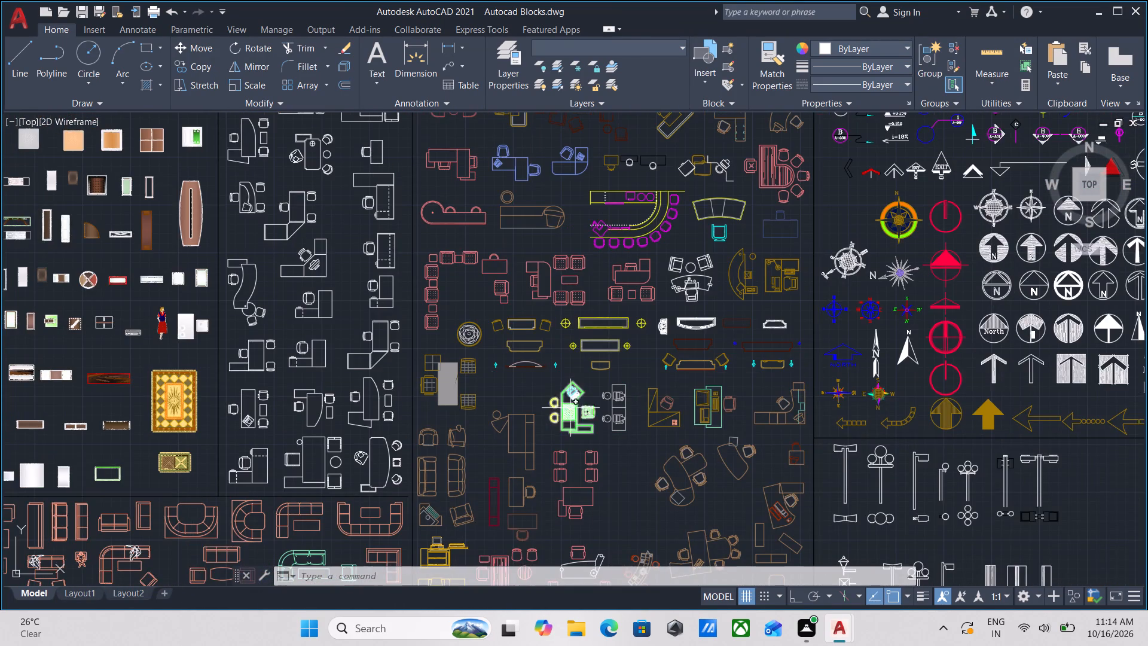
{"action": "scroll", "coordinate": [570, 407], "scroll_direction": "down", "scroll_amount": 2}
{"action": "middle_click_drag", "start_coordinate": [536, 391], "coordinate": [535, 489]}
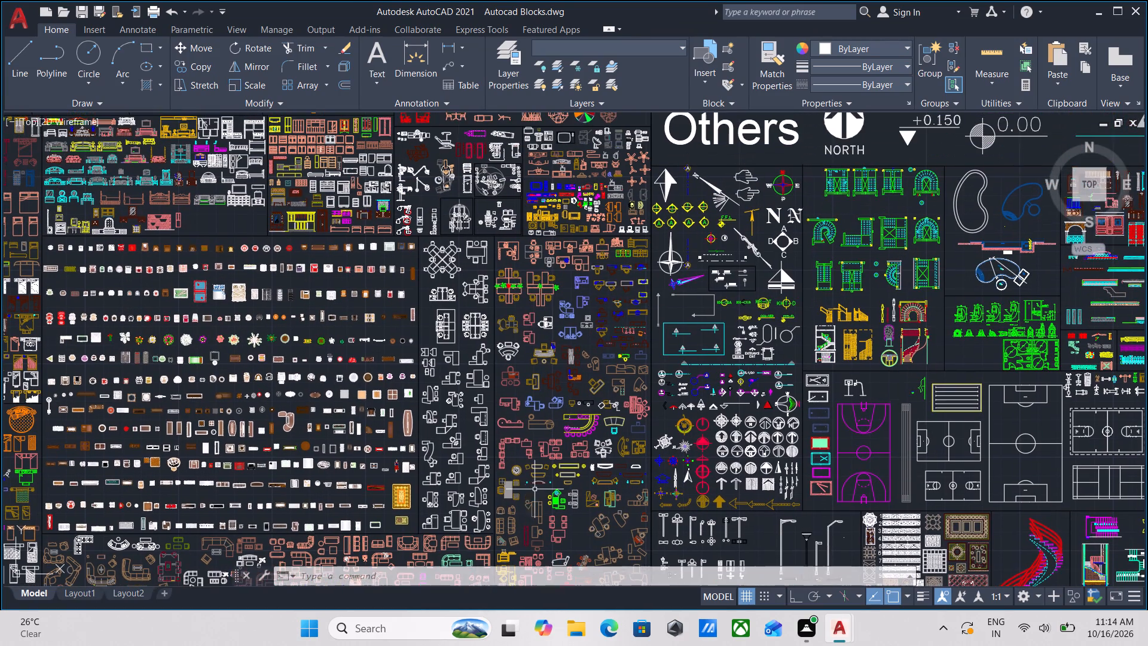
Look through the remaining sections up to the Furniture heading of the block library to locate the dining tables.
{"action": "scroll", "coordinate": [560, 334], "scroll_direction": "up", "scroll_amount": 2}
{"action": "middle_click_drag", "start_coordinate": [444, 362], "coordinate": [555, 548]}
{"action": "middle_click_drag", "start_coordinate": [377, 300], "coordinate": [469, 443]}
{"action": "scroll", "coordinate": [468, 332], "scroll_direction": "down", "scroll_amount": 1}
{"action": "middle_click_drag", "start_coordinate": [469, 342], "coordinate": [474, 366]}
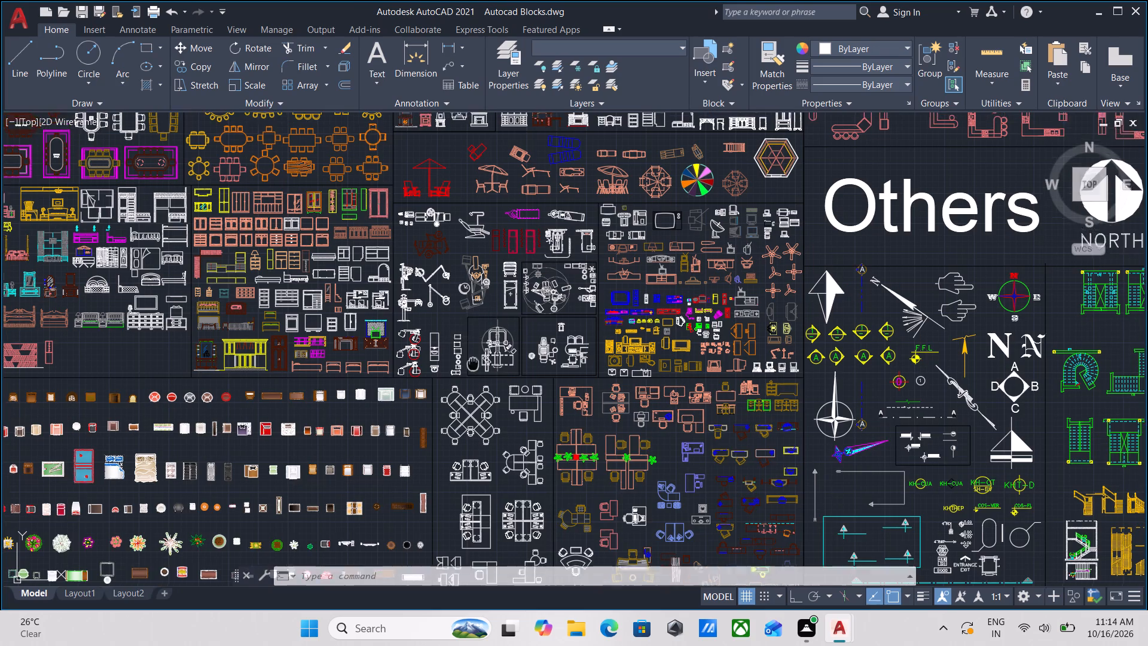
{"action": "middle_click_drag", "start_coordinate": [474, 366], "coordinate": [495, 438]}
{"action": "scroll", "coordinate": [536, 349], "scroll_direction": "down", "scroll_amount": 1}
{"action": "middle_click_drag", "start_coordinate": [539, 351], "coordinate": [563, 379]}
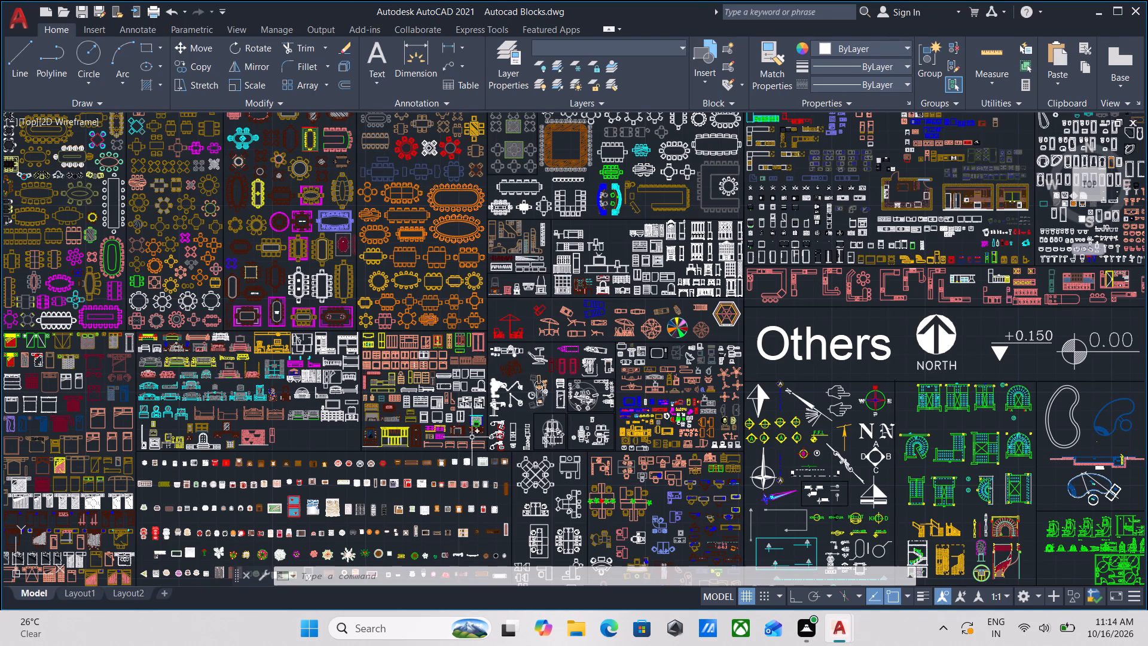
{"action": "scroll", "coordinate": [520, 362], "scroll_direction": "up", "scroll_amount": 2}
{"action": "scroll", "coordinate": [520, 362], "scroll_direction": "down", "scroll_amount": 2}
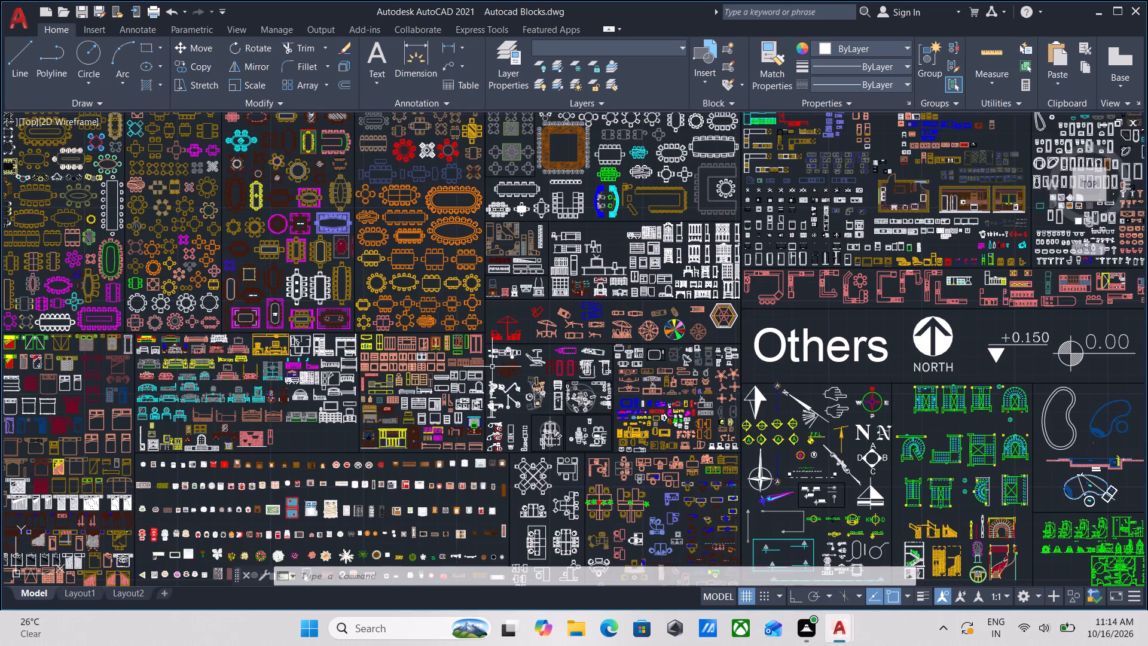
{"action": "middle_click_drag", "start_coordinate": [503, 376], "coordinate": [530, 423]}
{"action": "middle_click_drag", "start_coordinate": [673, 342], "coordinate": [662, 398]}
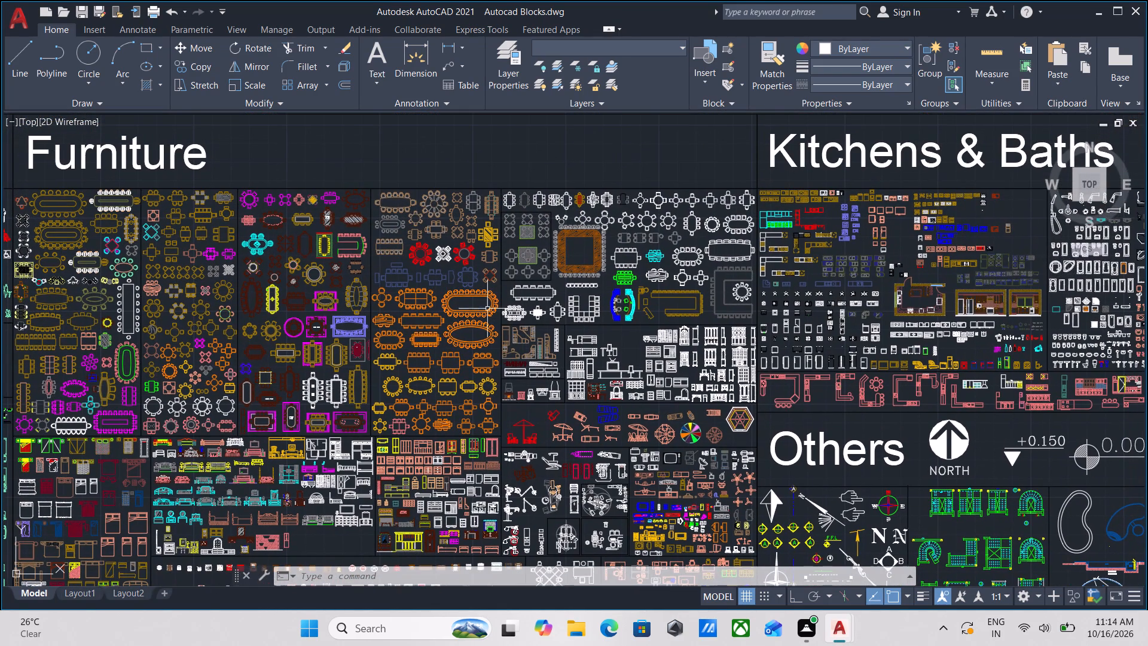
Examine the plan-view dining and conference tables beside the Kitchens & Baths section for a suitable dining set.
{"action": "scroll", "coordinate": [669, 287], "scroll_direction": "up", "scroll_amount": 2}
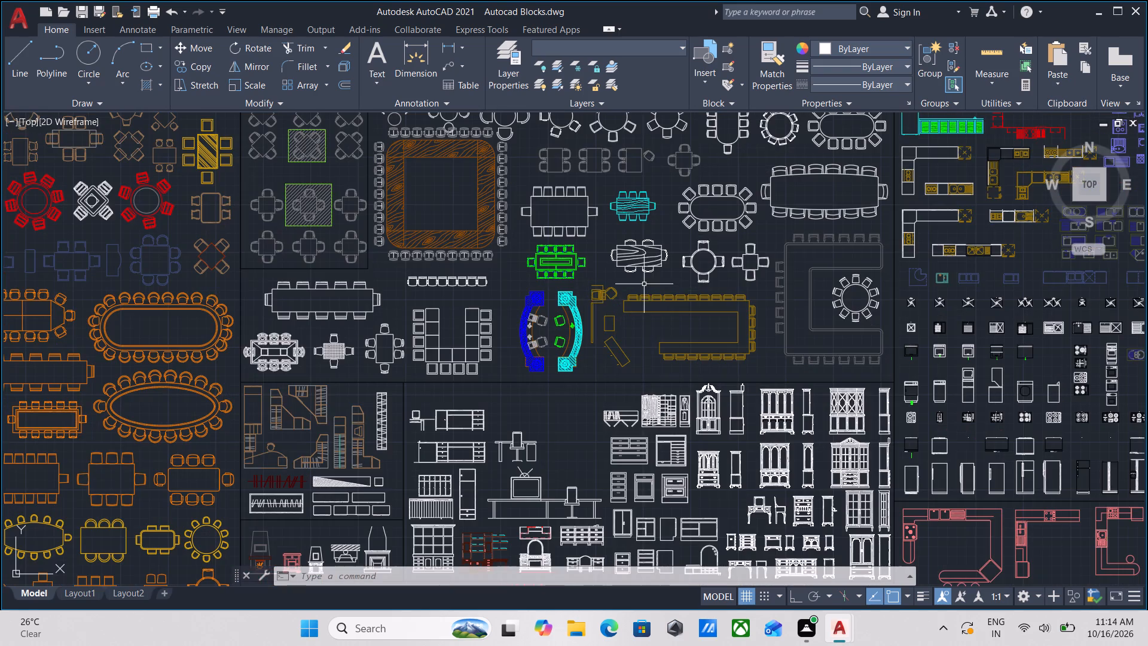
{"action": "scroll", "coordinate": [340, 362], "scroll_direction": "up", "scroll_amount": 2}
{"action": "scroll", "coordinate": [350, 365], "scroll_direction": "down", "scroll_amount": 1}
{"action": "scroll", "coordinate": [398, 368], "scroll_direction": "down", "scroll_amount": 1}
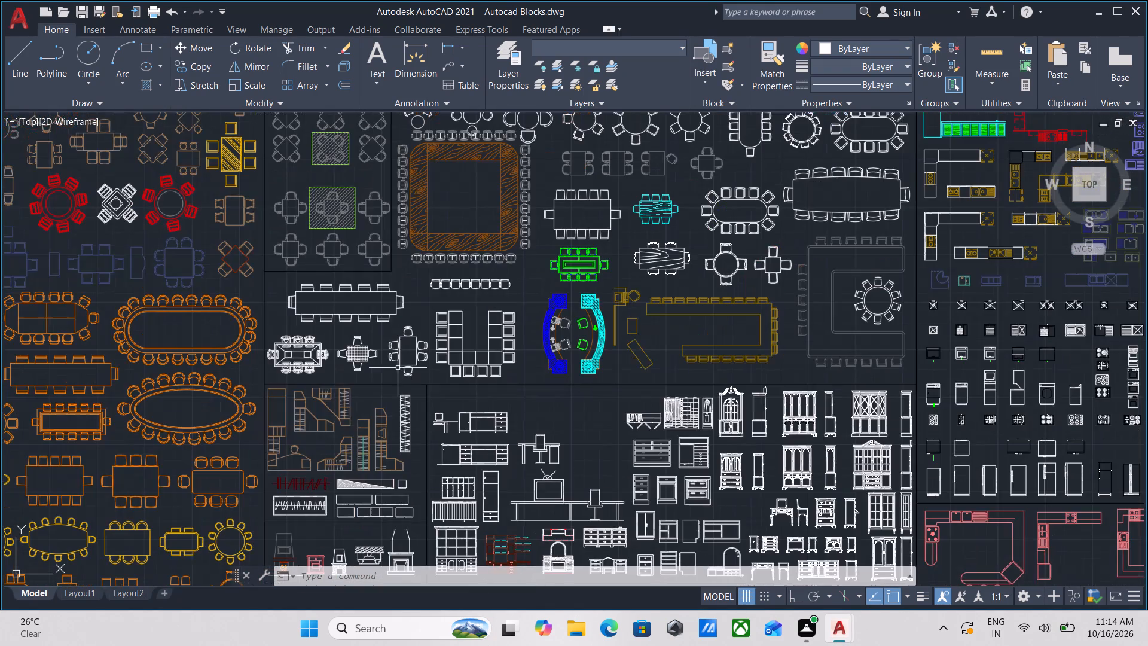
{"action": "middle_click_drag", "start_coordinate": [601, 296], "coordinate": [503, 334]}
{"action": "scroll", "coordinate": [679, 321], "scroll_direction": "up", "scroll_amount": 1}
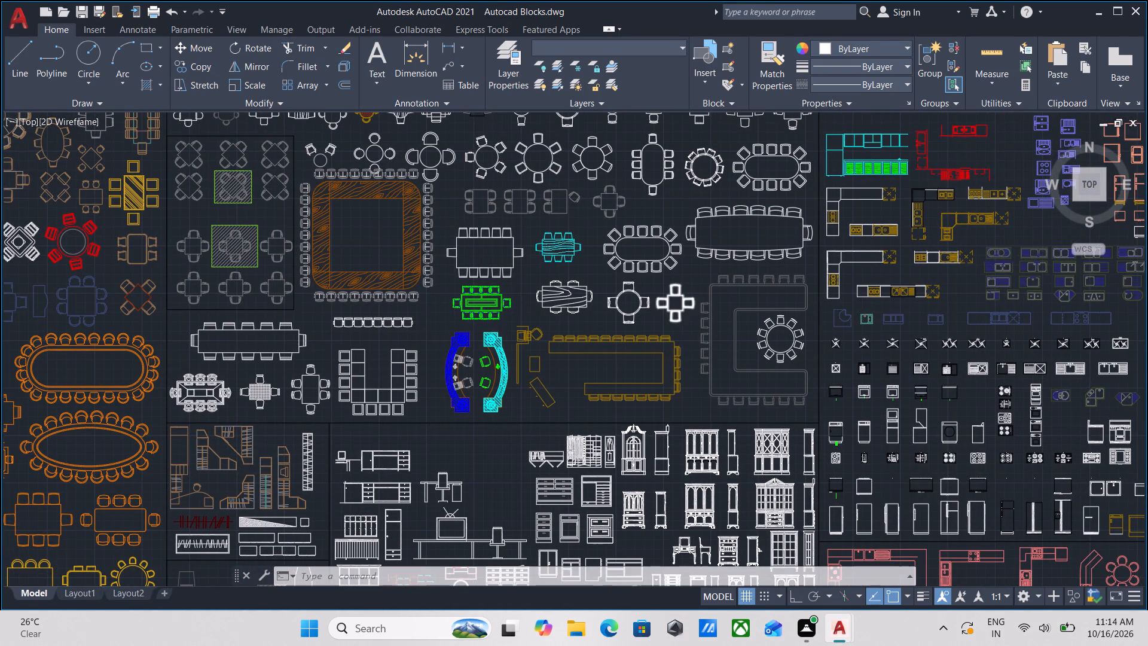
{"action": "middle_click_drag", "start_coordinate": [679, 321], "coordinate": [674, 408]}
{"action": "scroll", "coordinate": [674, 408], "scroll_direction": "down", "scroll_amount": 1}
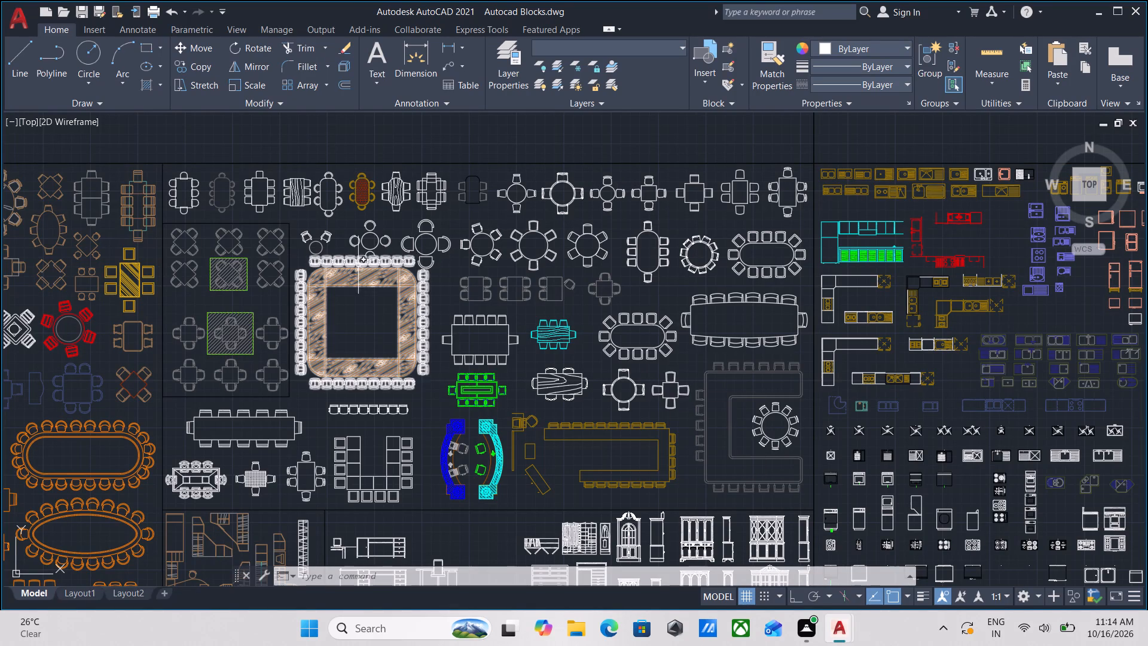
{"action": "scroll", "coordinate": [543, 220], "scroll_direction": "up", "scroll_amount": 1}
{"action": "scroll", "coordinate": [640, 221], "scroll_direction": "down", "scroll_amount": 1}
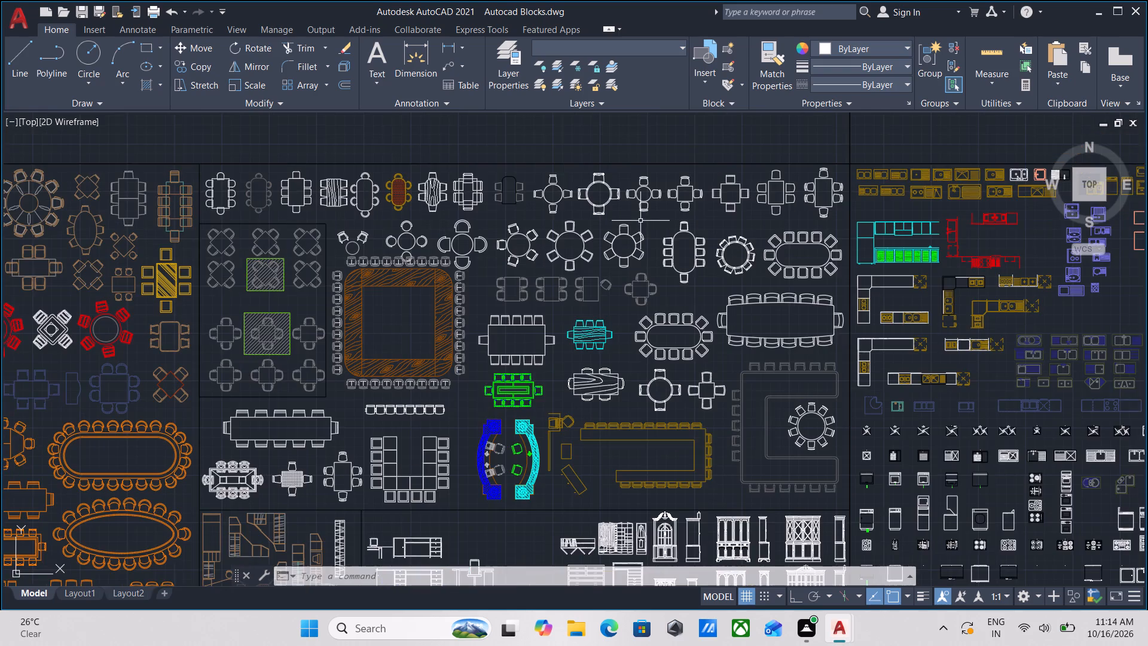
{"action": "middle_click_drag", "start_coordinate": [640, 221], "coordinate": [590, 254]}
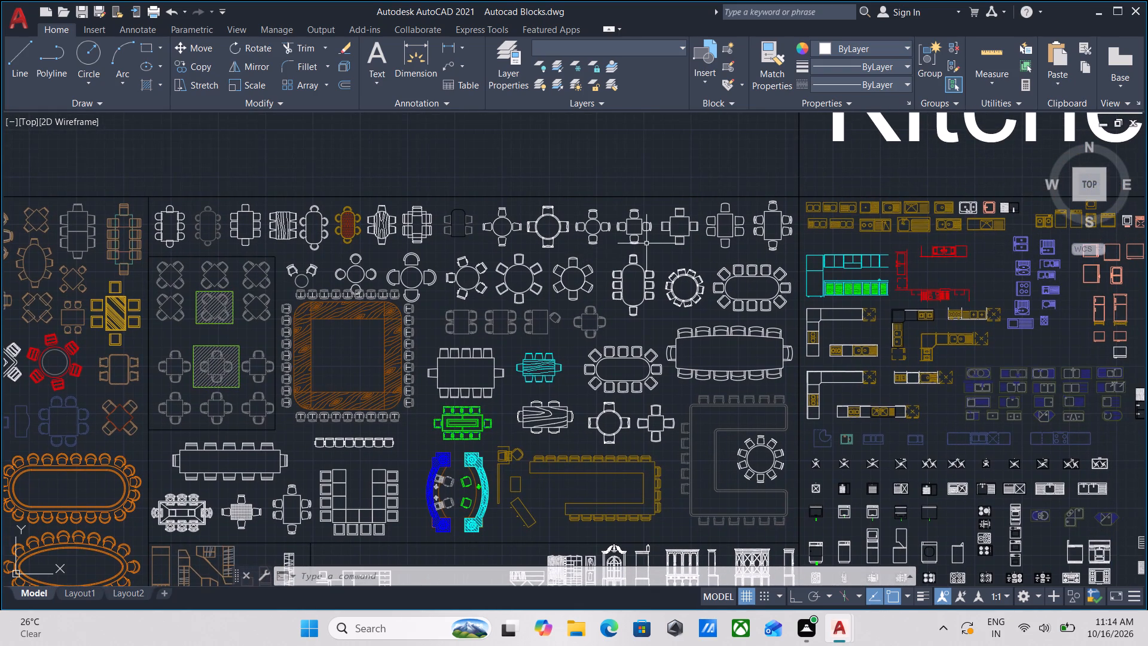
Add the white rectangular six-chair dining table in the top row to the selected furniture and copy the selection to the clipboard.
{"action": "scroll", "coordinate": [665, 238], "scroll_direction": "up", "scroll_amount": 1}
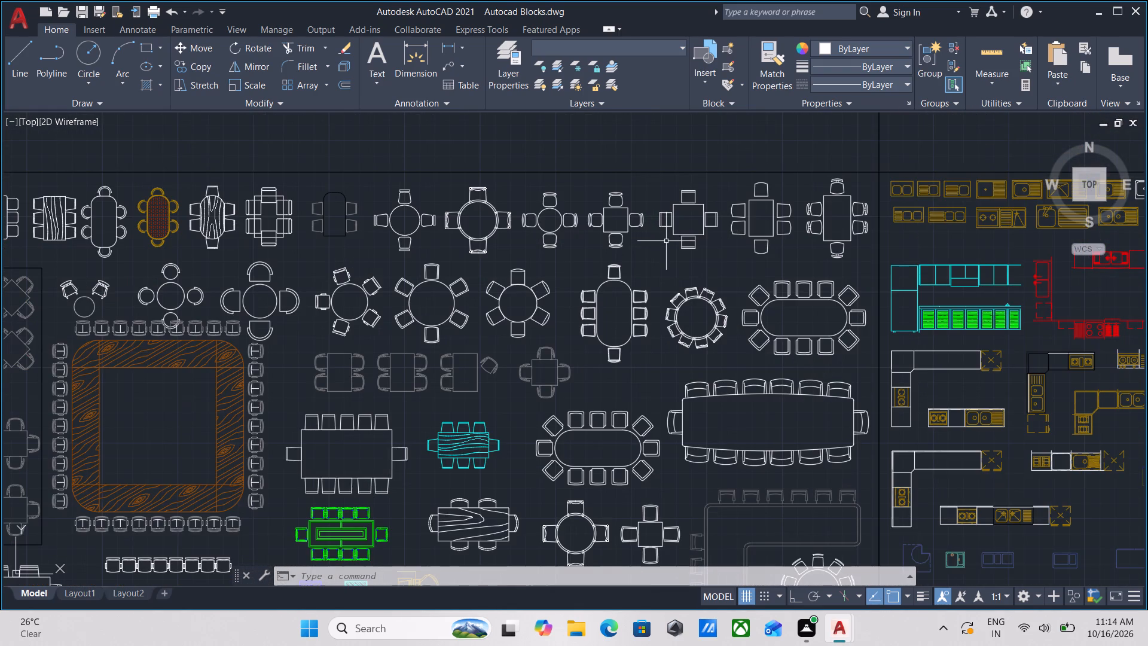
{"action": "scroll", "coordinate": [688, 241], "scroll_direction": "up", "scroll_amount": 2}
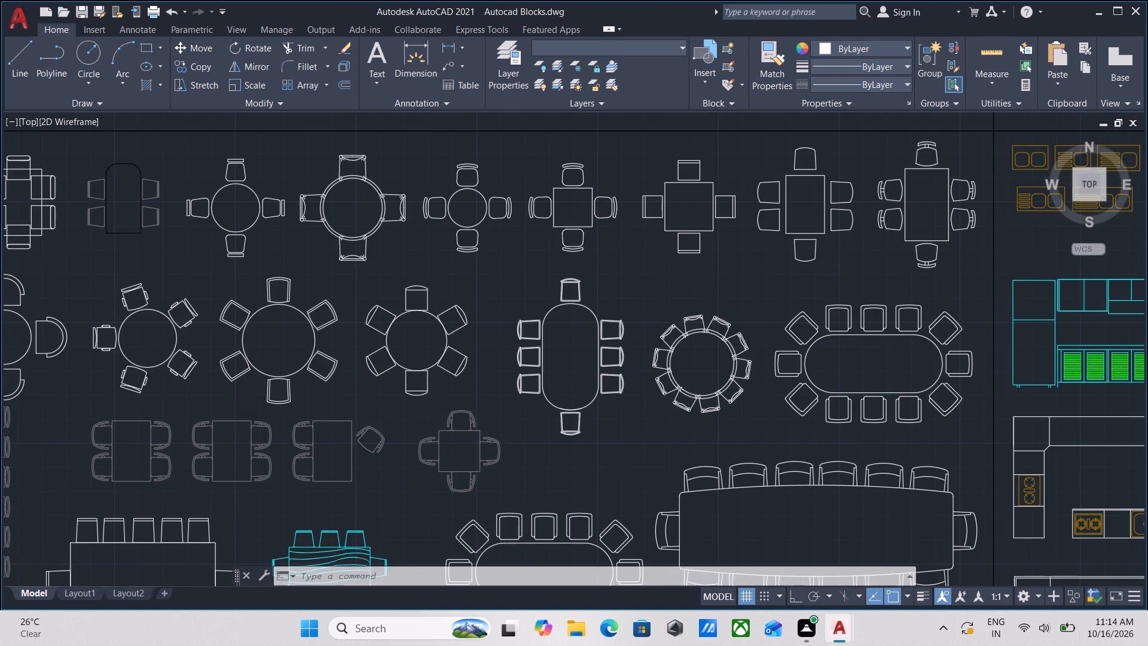
{"action": "scroll", "coordinate": [723, 253], "scroll_direction": "down", "scroll_amount": 1}
{"action": "middle_click_drag", "start_coordinate": [723, 253], "coordinate": [618, 309]}
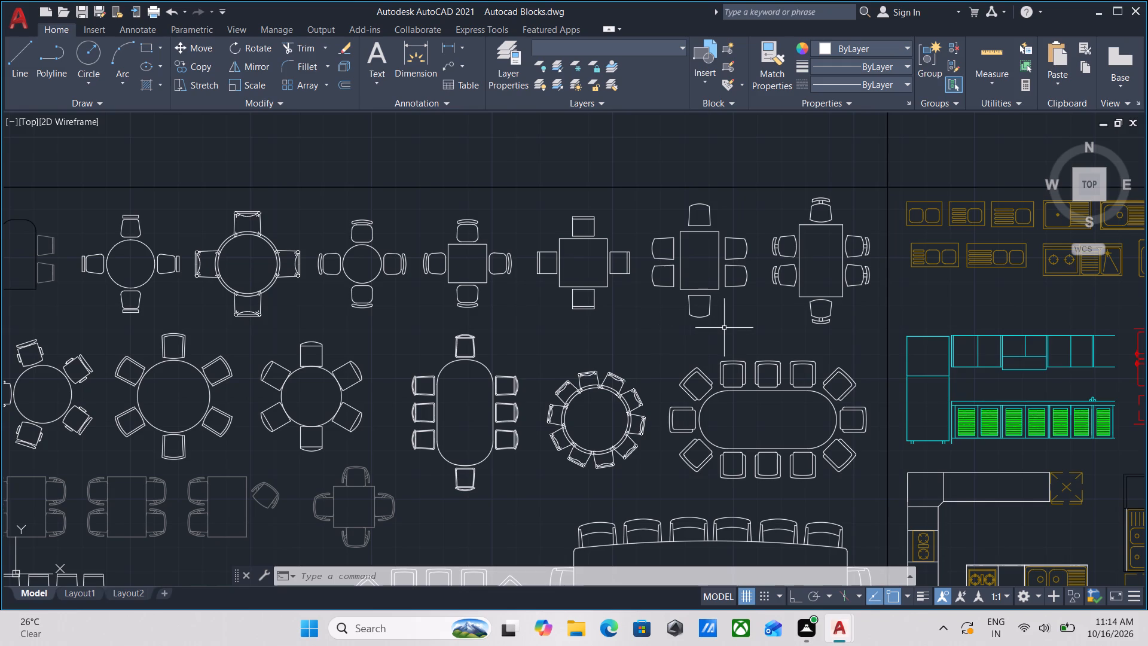
{"action": "left_click", "coordinate": [717, 333]}
{"action": "left_click", "coordinate": [654, 268]}
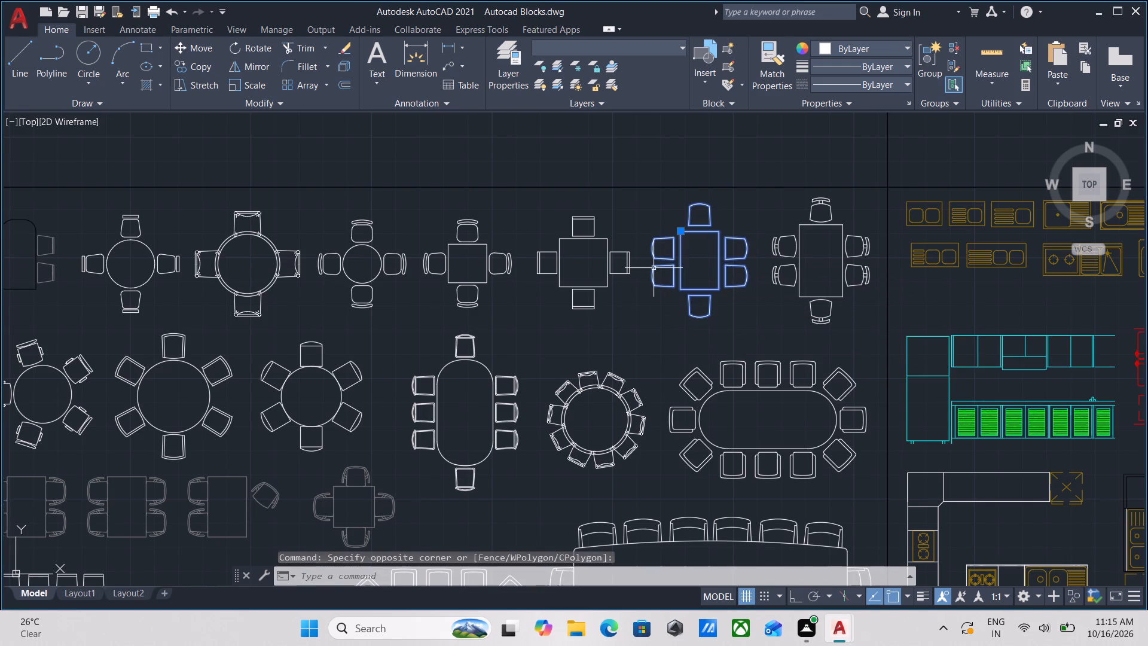
{"action": "key", "text": "ctrl+c"}
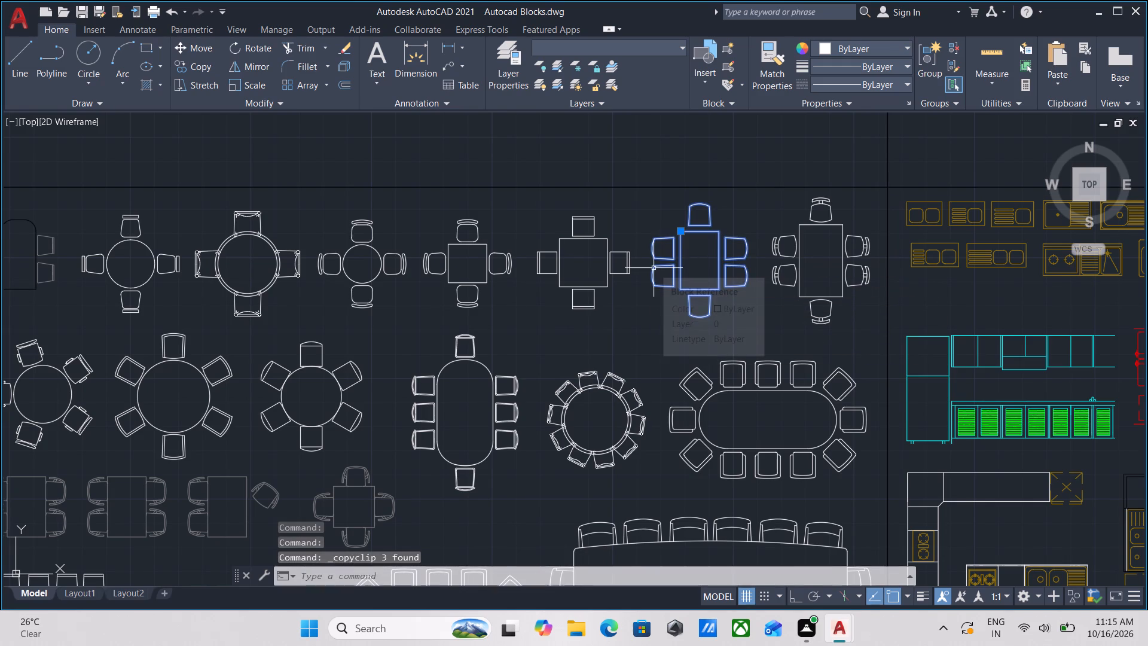
Look over the cabinet elevations and the kitchen and bath sections of the block library for kitchen furniture.
{"action": "scroll", "coordinate": [654, 268], "scroll_direction": "down", "scroll_amount": 2}
{"action": "middle_click_drag", "start_coordinate": [566, 334], "coordinate": [573, 261]}
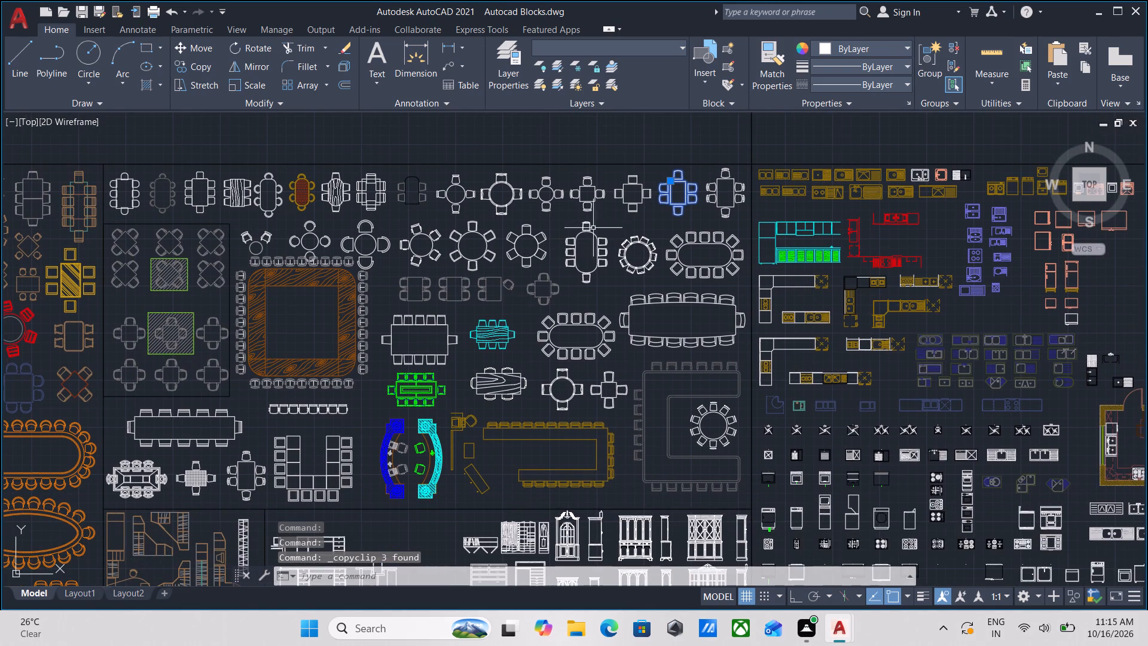
{"action": "middle_click_drag", "start_coordinate": [438, 371], "coordinate": [451, 206]}
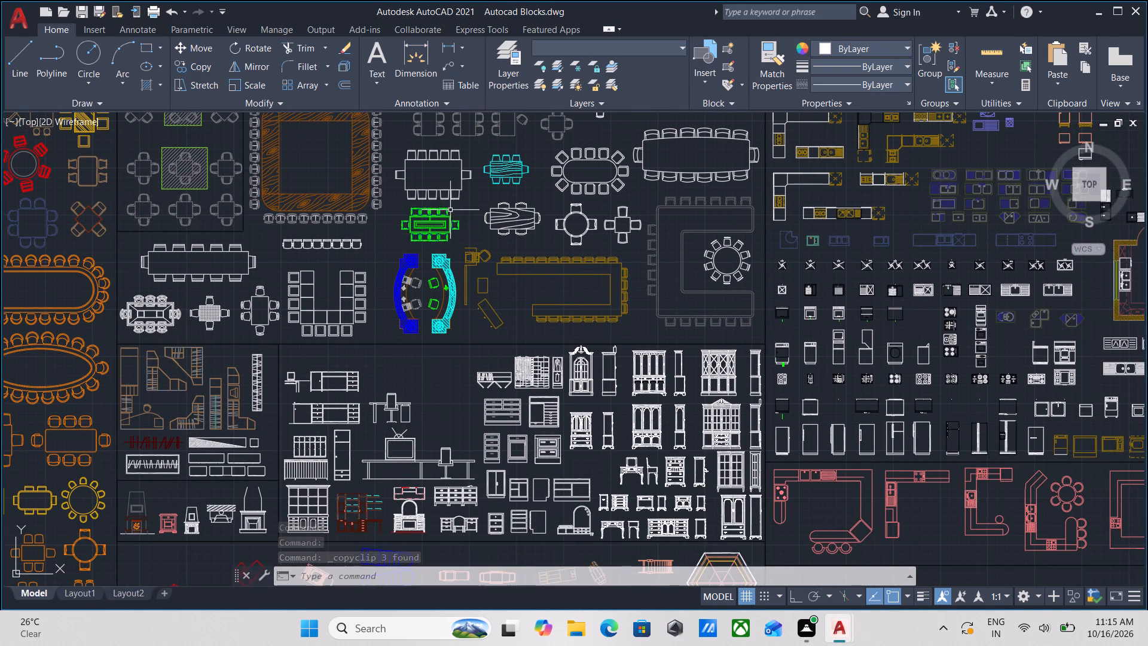
{"action": "scroll", "coordinate": [542, 274], "scroll_direction": "down", "scroll_amount": 1}
{"action": "middle_click_drag", "start_coordinate": [534, 255], "coordinate": [472, 188]}
{"action": "middle_click_drag", "start_coordinate": [505, 260], "coordinate": [478, 299]}
{"action": "middle_click_drag", "start_coordinate": [454, 258], "coordinate": [439, 319]}
{"action": "scroll", "coordinate": [517, 304], "scroll_direction": "up", "scroll_amount": 1}
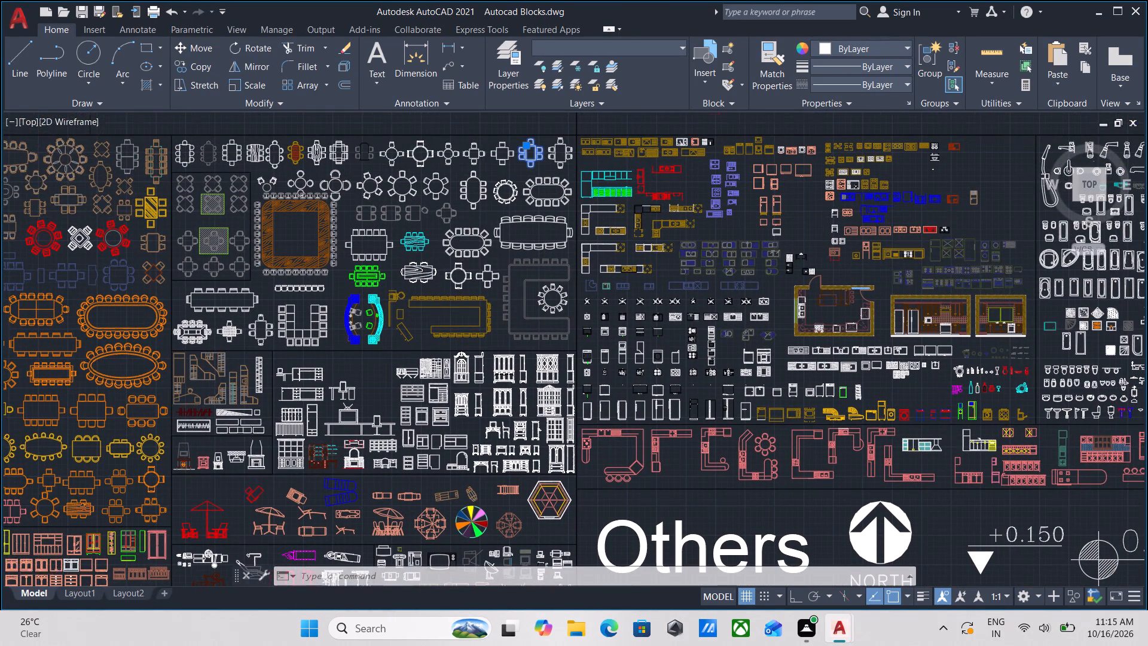
{"action": "scroll", "coordinate": [517, 304], "scroll_direction": "up", "scroll_amount": 1}
{"action": "scroll", "coordinate": [597, 281], "scroll_direction": "down", "scroll_amount": 1}
{"action": "middle_click_drag", "start_coordinate": [597, 273], "coordinate": [637, 166]}
{"action": "scroll", "coordinate": [509, 313], "scroll_direction": "down", "scroll_amount": 2}
{"action": "middle_click_drag", "start_coordinate": [511, 279], "coordinate": [539, 203]}
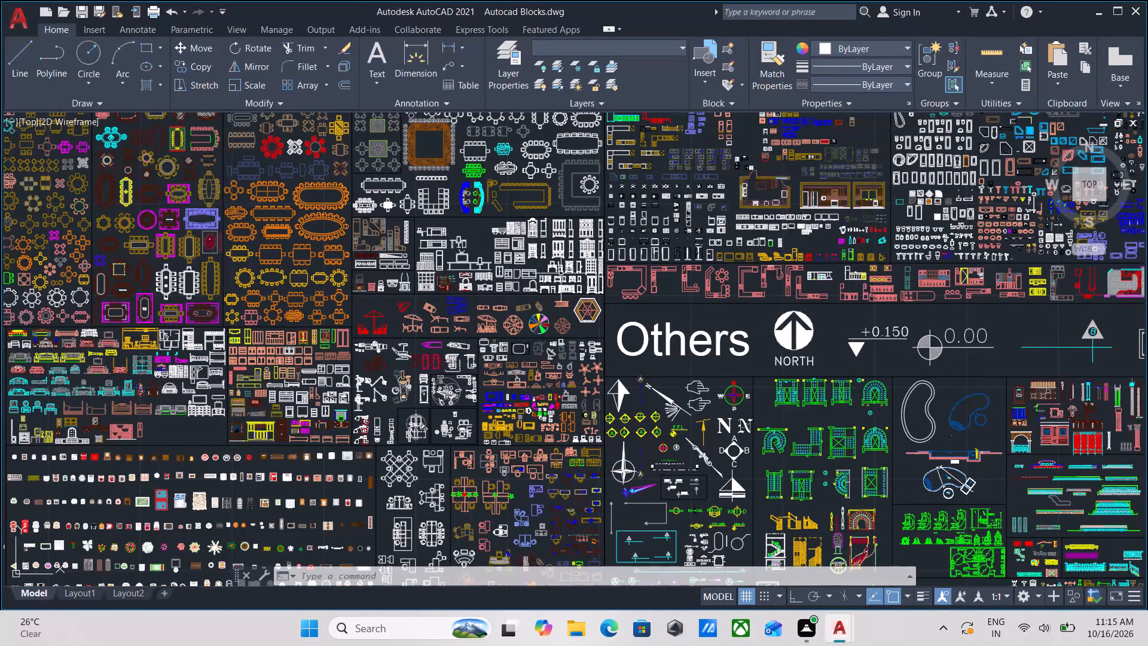
Examine the red kitchen counter layouts above the Others heading for one that suits the house plan.
{"action": "scroll", "coordinate": [739, 280], "scroll_direction": "up", "scroll_amount": 3}
{"action": "middle_click_drag", "start_coordinate": [739, 280], "coordinate": [526, 282]}
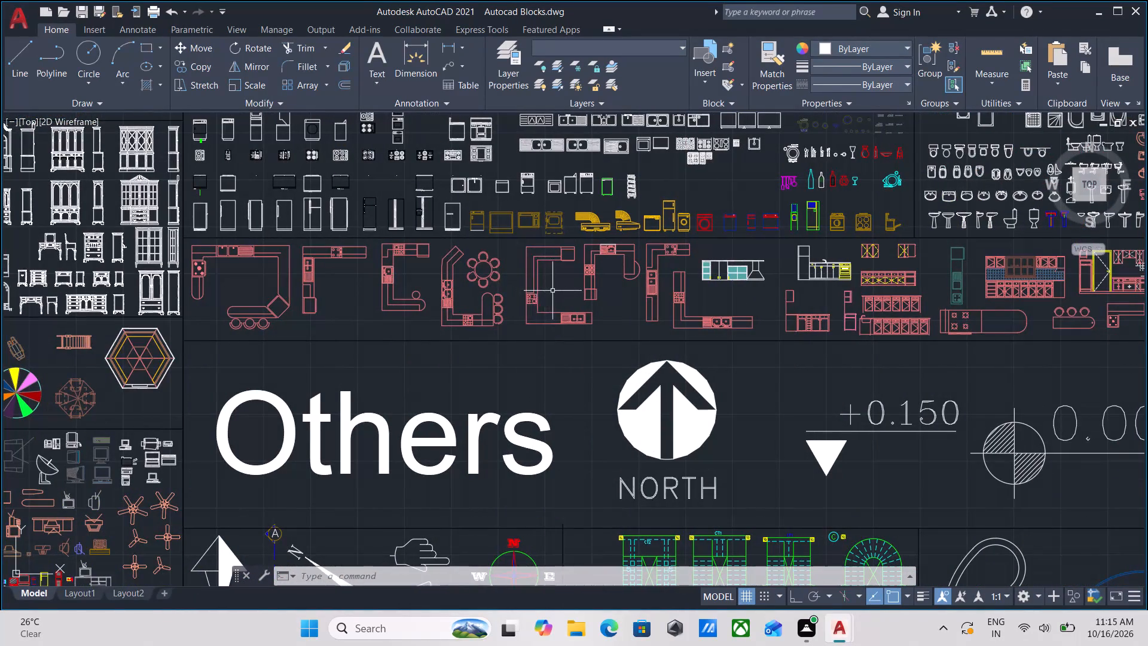
{"action": "middle_click_drag", "start_coordinate": [736, 330], "coordinate": [627, 362]}
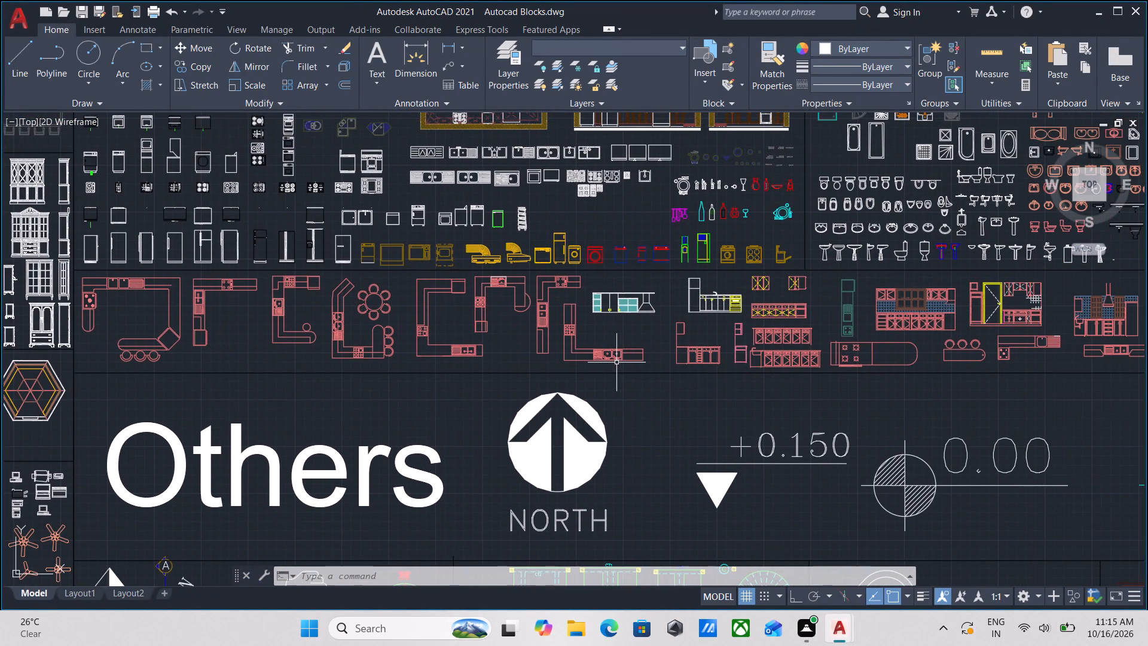
{"action": "scroll", "coordinate": [619, 360], "scroll_direction": "up", "scroll_amount": 3}
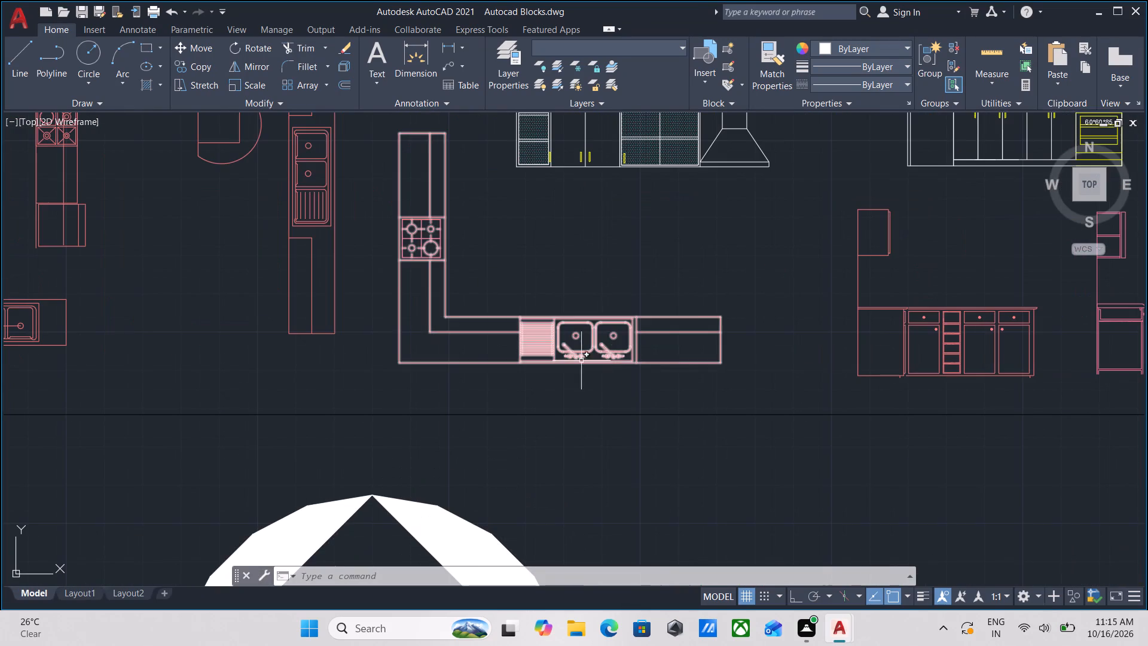
{"action": "scroll", "coordinate": [504, 358], "scroll_direction": "down", "scroll_amount": 2}
{"action": "middle_click_drag", "start_coordinate": [504, 358], "coordinate": [537, 346]}
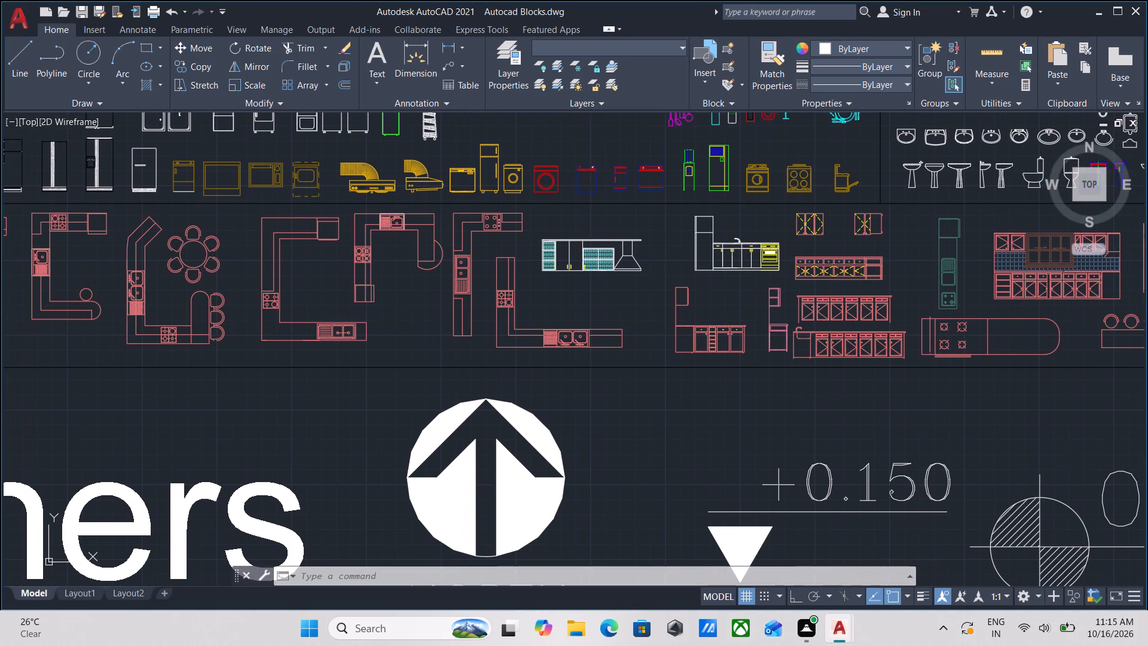
{"action": "middle_click_drag", "start_coordinate": [537, 346], "coordinate": [343, 347]}
{"action": "scroll", "coordinate": [343, 347], "scroll_direction": "down", "scroll_amount": 1}
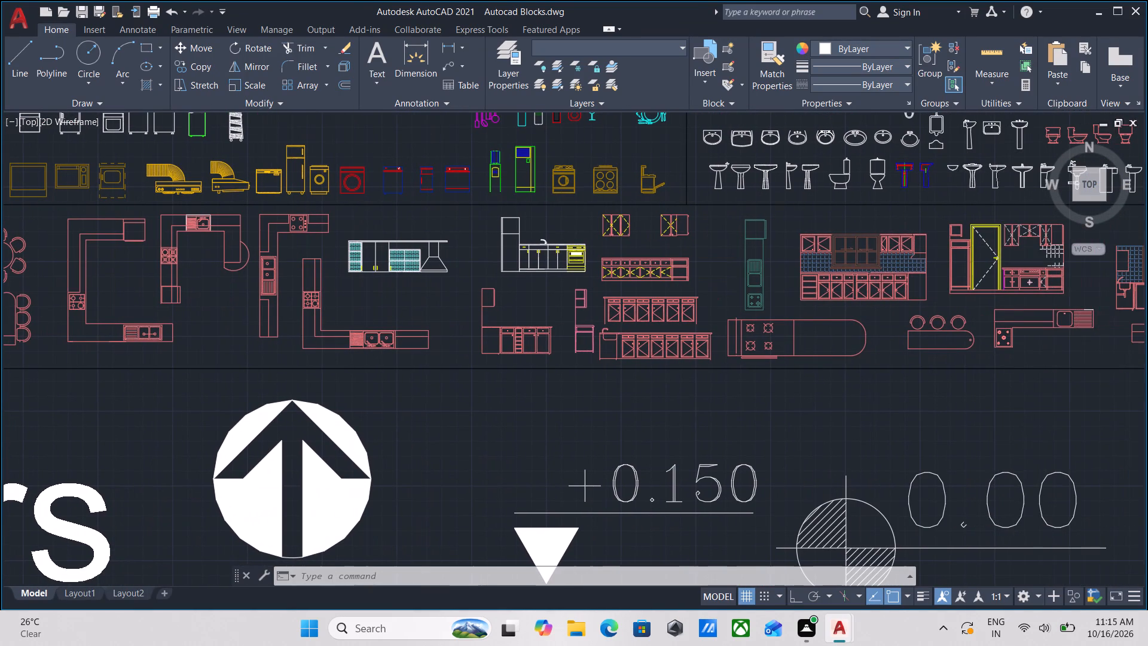
{"action": "scroll", "coordinate": [343, 347], "scroll_direction": "up", "scroll_amount": 1}
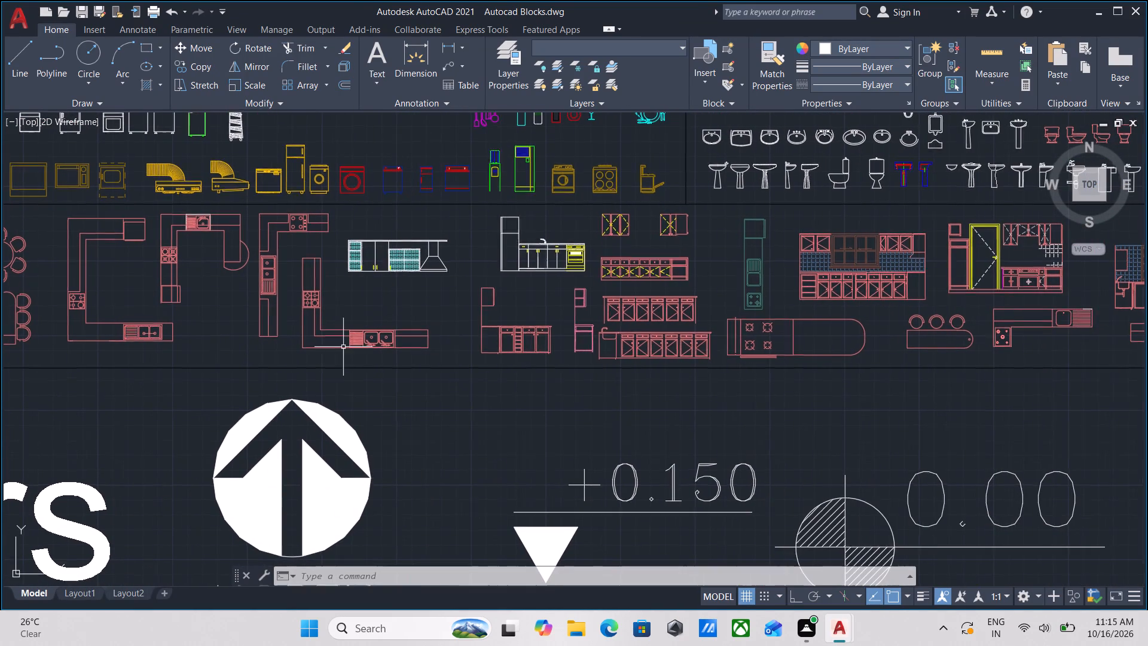
Add the red L-shaped kitchen counter with hob and double sink to the selected furniture and copy the selection to the clipboard.
{"action": "scroll", "coordinate": [343, 347], "scroll_direction": "up", "scroll_amount": 2}
{"action": "scroll", "coordinate": [276, 330], "scroll_direction": "up", "scroll_amount": 2}
{"action": "middle_click_drag", "start_coordinate": [276, 330], "coordinate": [520, 342]}
{"action": "left_click_drag", "start_coordinate": [603, 237], "coordinate": [597, 240]}
{"action": "left_click", "coordinate": [459, 279]}
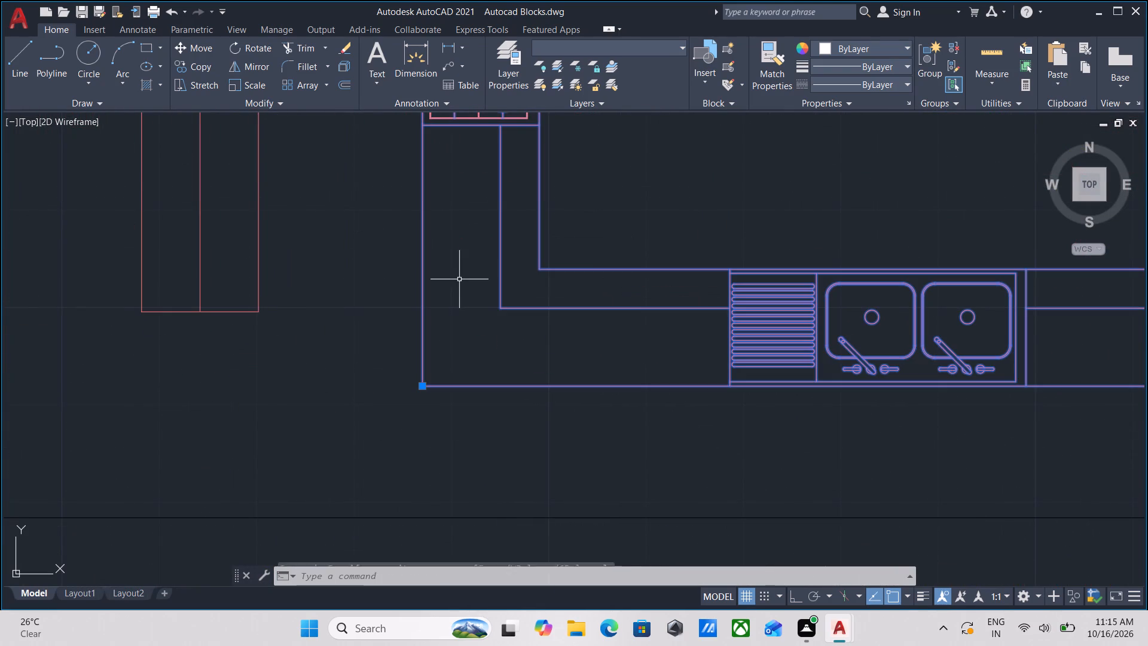
{"action": "key", "text": "ctrl+c"}
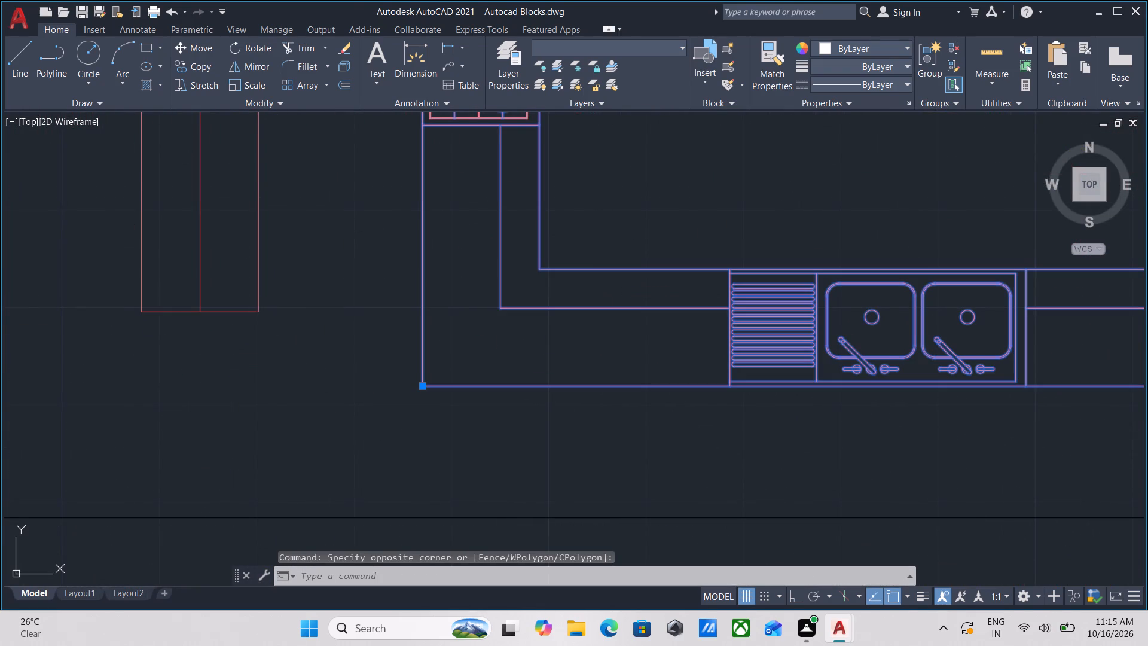
{"action": "key", "text": "ctrl+c"}
{"action": "scroll", "coordinate": [458, 281], "scroll_direction": "down", "scroll_amount": 6}
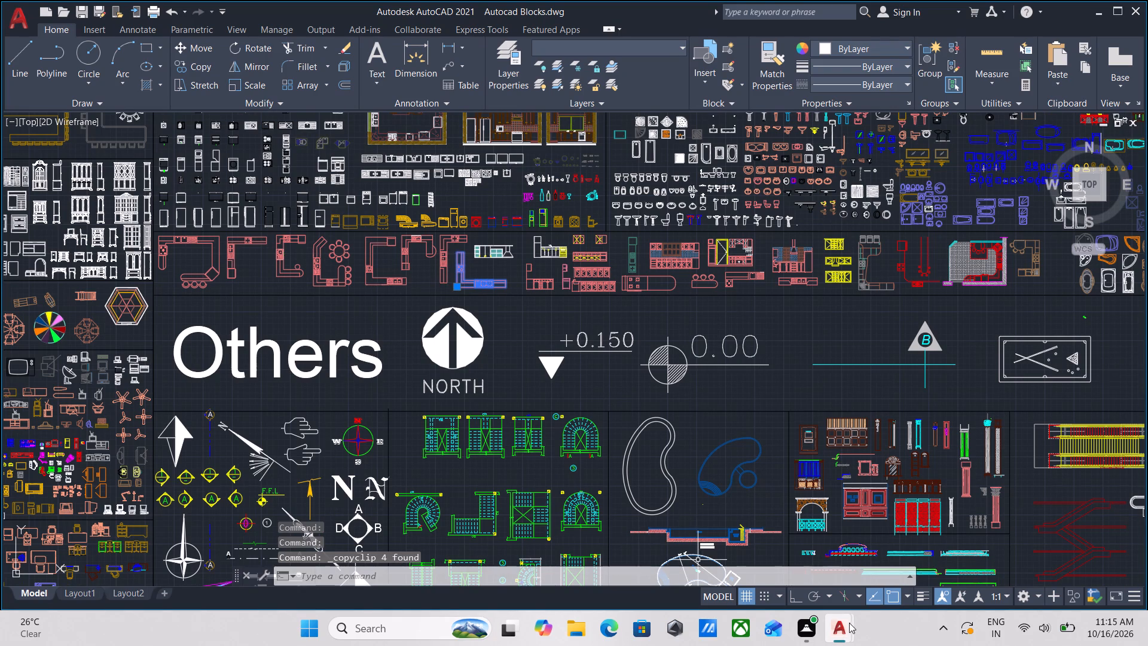
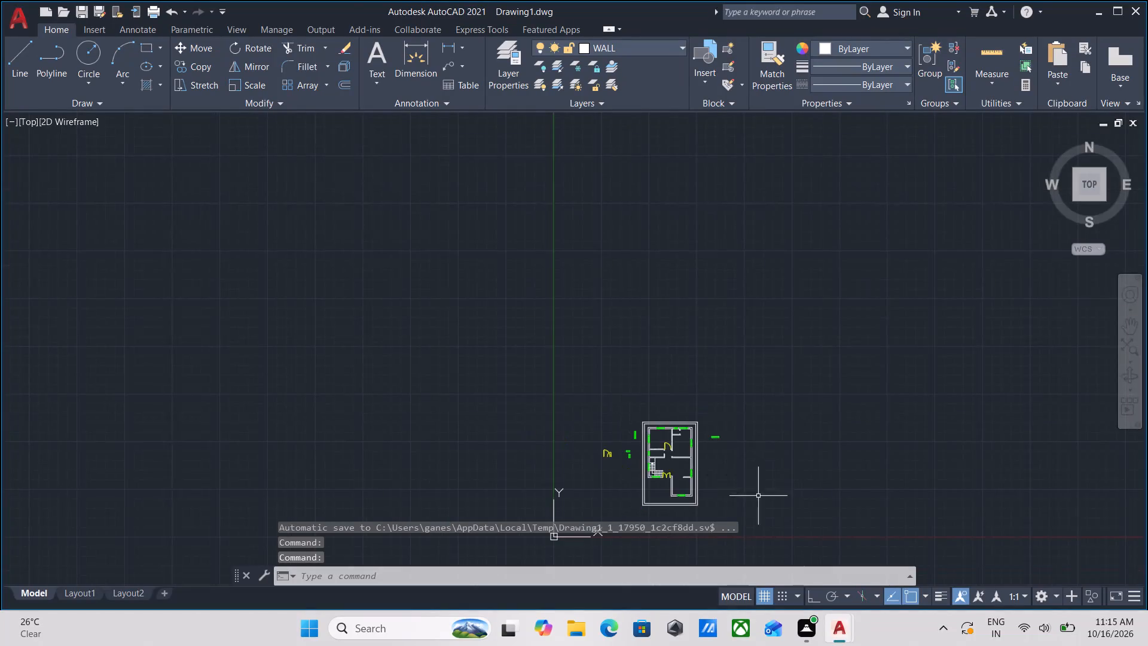
Paste the copied furniture blocks into the empty space to the right of the house plan.
{"action": "scroll", "coordinate": [687, 482], "scroll_direction": "up", "scroll_amount": 3}
{"action": "scroll", "coordinate": [646, 438], "scroll_direction": "up", "scroll_amount": 3}
{"action": "scroll", "coordinate": [648, 421], "scroll_direction": "down", "scroll_amount": 1}
{"action": "middle_click_drag", "start_coordinate": [645, 418], "coordinate": [388, 360]}
{"action": "middle_click_drag", "start_coordinate": [642, 353], "coordinate": [445, 401]}
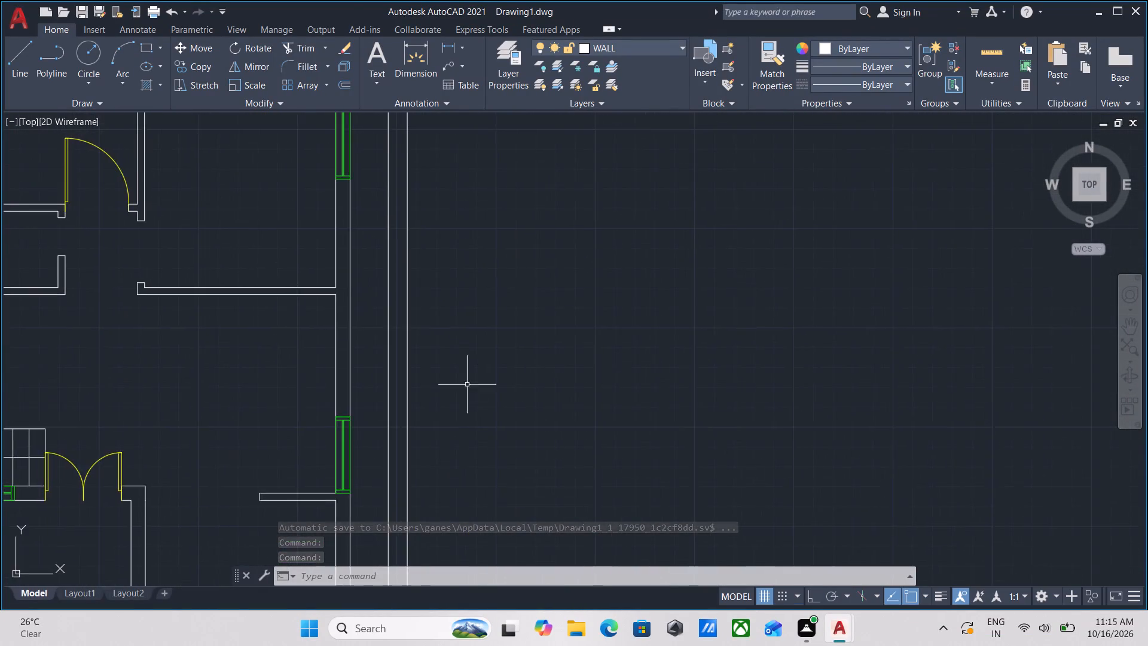
{"action": "scroll", "coordinate": [505, 365], "scroll_direction": "down", "scroll_amount": 2}
{"action": "middle_click_drag", "start_coordinate": [505, 376], "coordinate": [498, 401]}
{"action": "middle_click_drag", "start_coordinate": [552, 366], "coordinate": [457, 379]}
{"action": "middle_click_drag", "start_coordinate": [483, 374], "coordinate": [515, 345]}
{"action": "scroll", "coordinate": [483, 374], "scroll_direction": "up", "scroll_amount": 1}
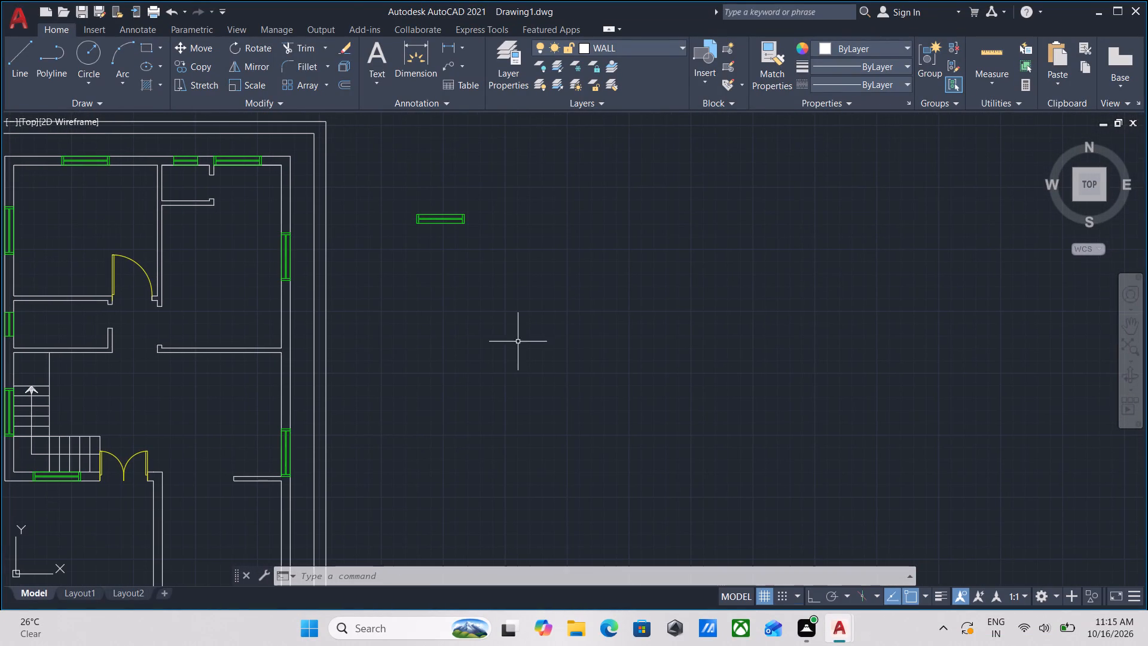
{"action": "middle_click_drag", "start_coordinate": [608, 319], "coordinate": [582, 360]}
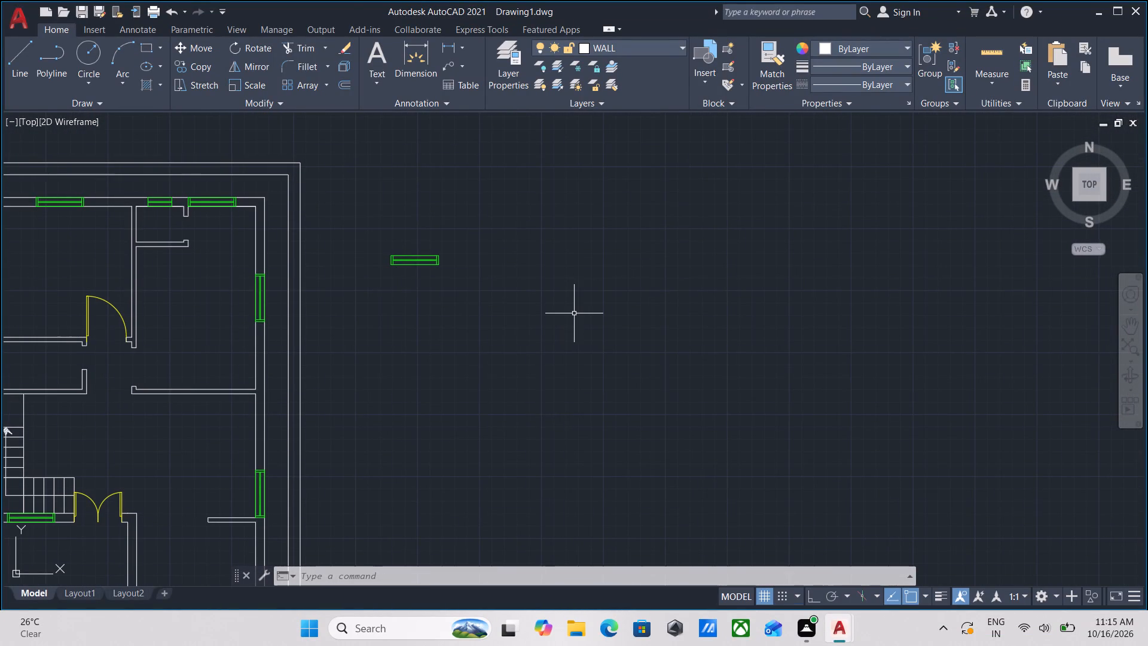
{"action": "key", "text": "ctrl+v"}
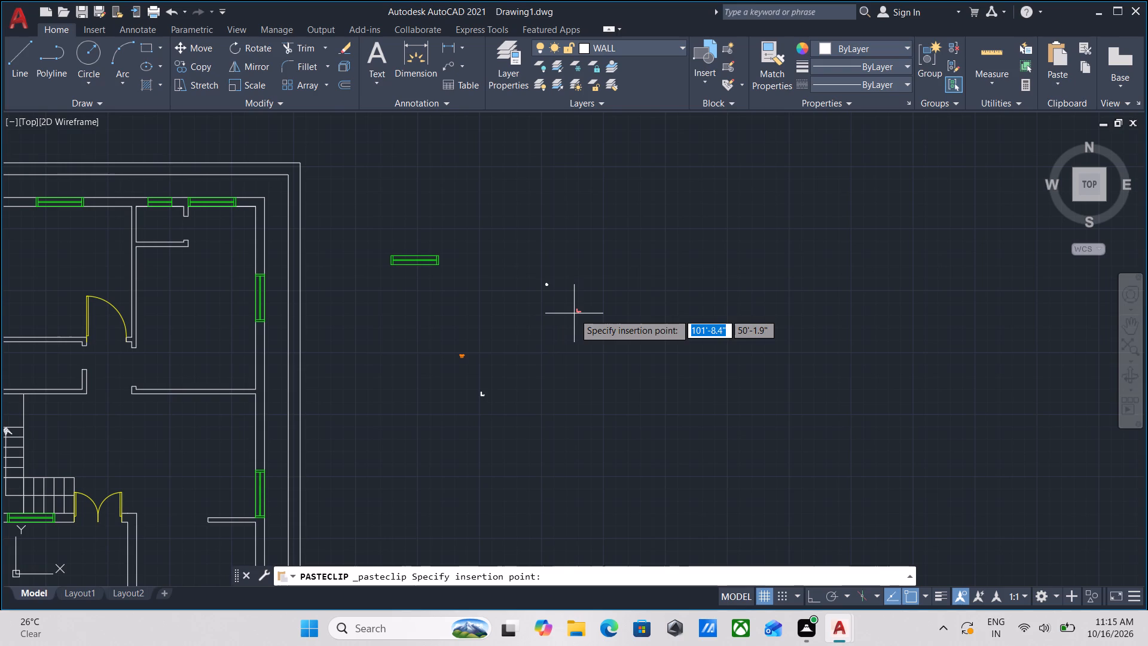
{"action": "left_click", "coordinate": [625, 270]}
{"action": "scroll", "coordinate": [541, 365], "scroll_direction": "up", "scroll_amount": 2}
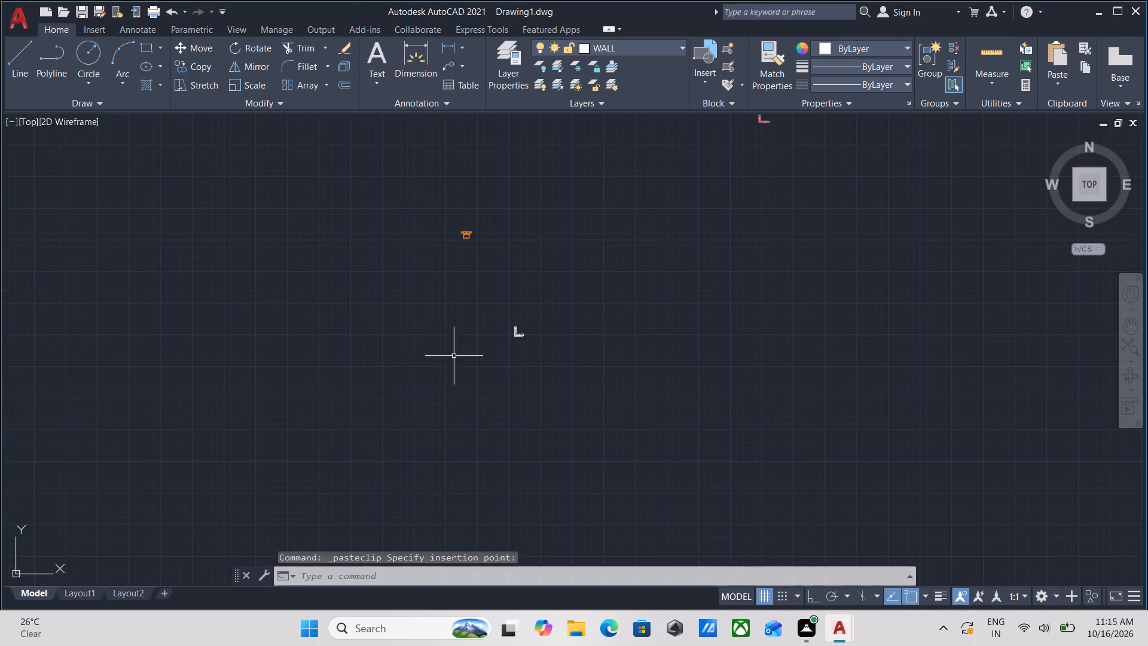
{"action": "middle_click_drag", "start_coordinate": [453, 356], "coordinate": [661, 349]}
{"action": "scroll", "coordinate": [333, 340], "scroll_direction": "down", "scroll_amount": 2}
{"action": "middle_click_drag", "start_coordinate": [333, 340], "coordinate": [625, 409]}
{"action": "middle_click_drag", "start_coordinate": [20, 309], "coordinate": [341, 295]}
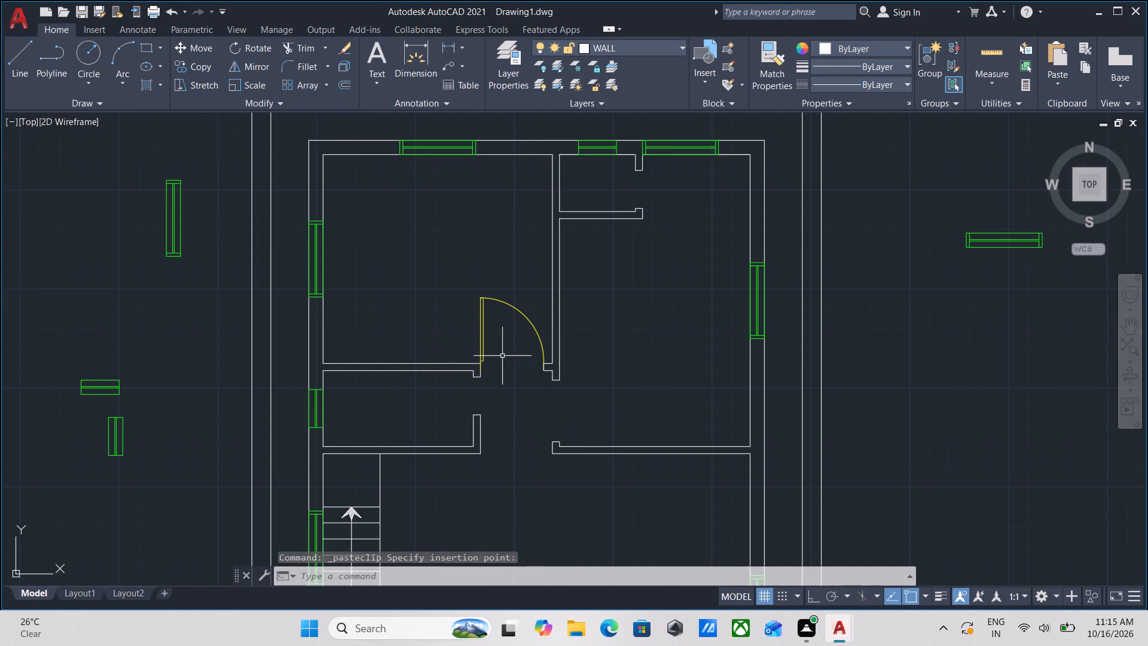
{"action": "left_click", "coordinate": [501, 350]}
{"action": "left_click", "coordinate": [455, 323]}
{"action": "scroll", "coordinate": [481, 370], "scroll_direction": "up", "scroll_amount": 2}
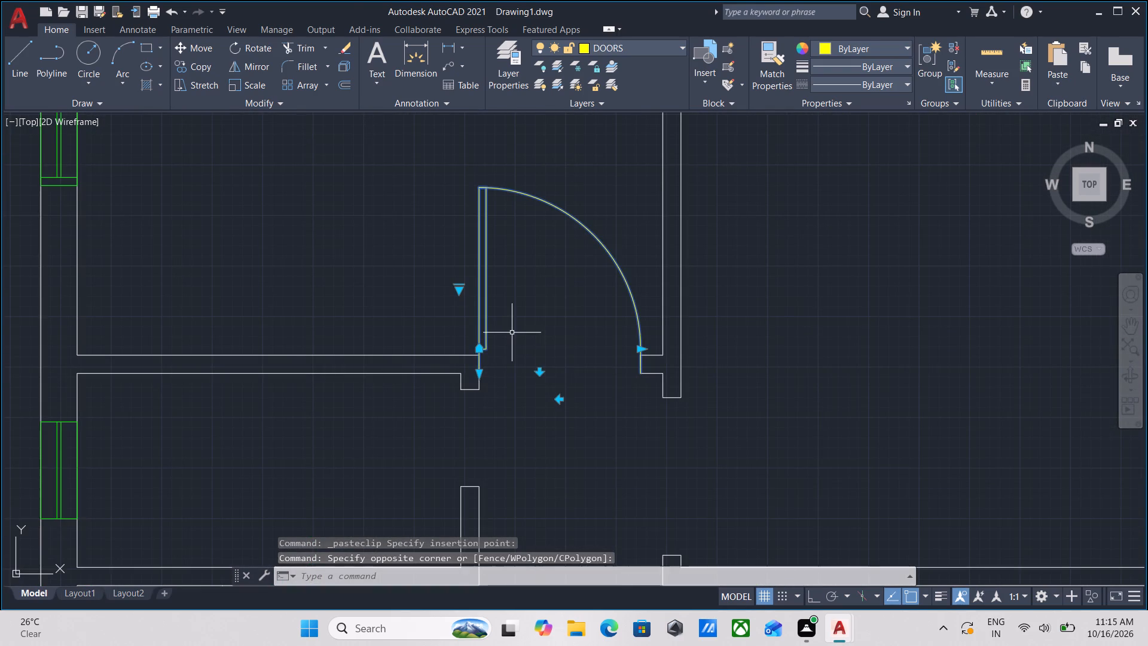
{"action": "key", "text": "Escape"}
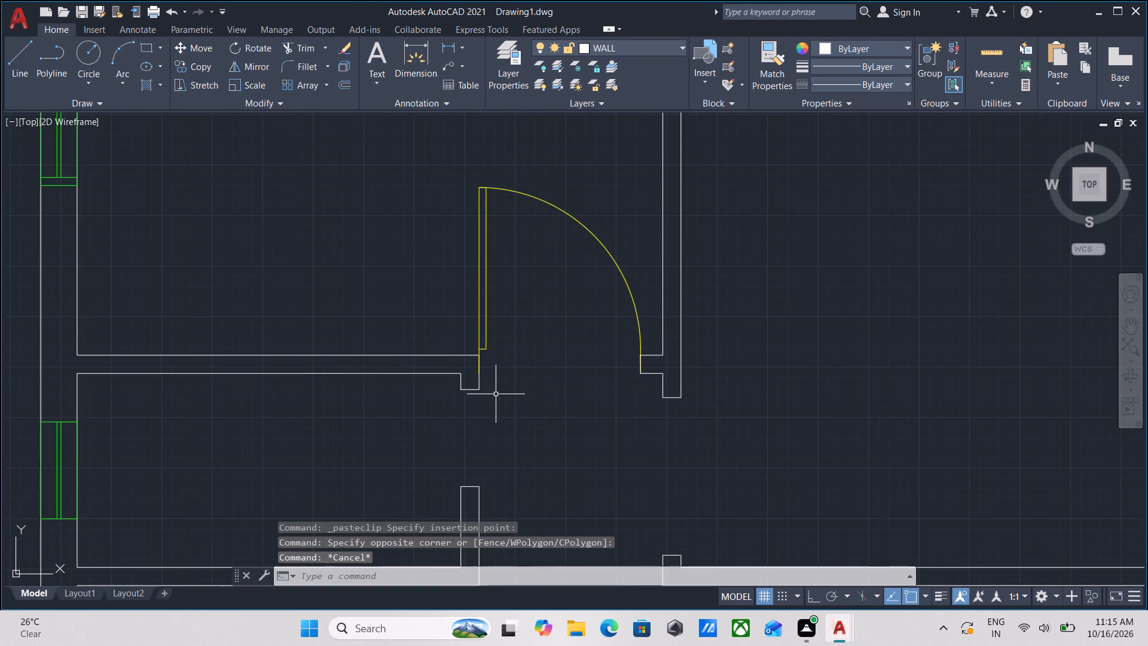
Make DOORS the current layer.
{"action": "middle_click_drag", "start_coordinate": [494, 394], "coordinate": [517, 322]}
{"action": "middle_click_drag", "start_coordinate": [481, 380], "coordinate": [501, 364]}
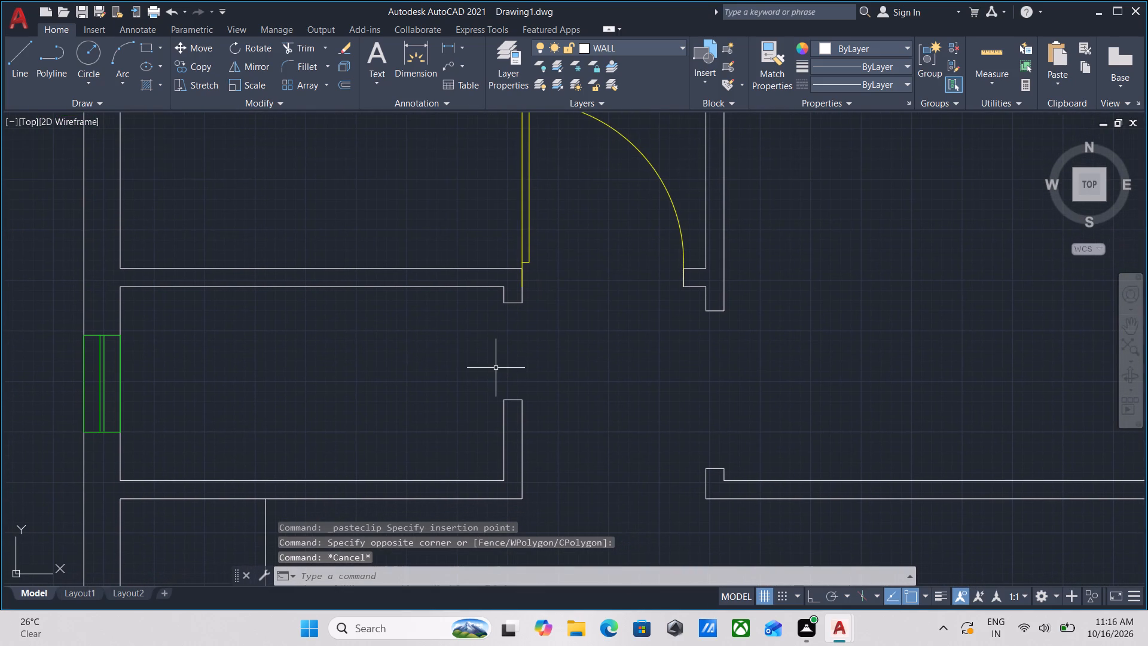
{"action": "type", "text": "REC"}
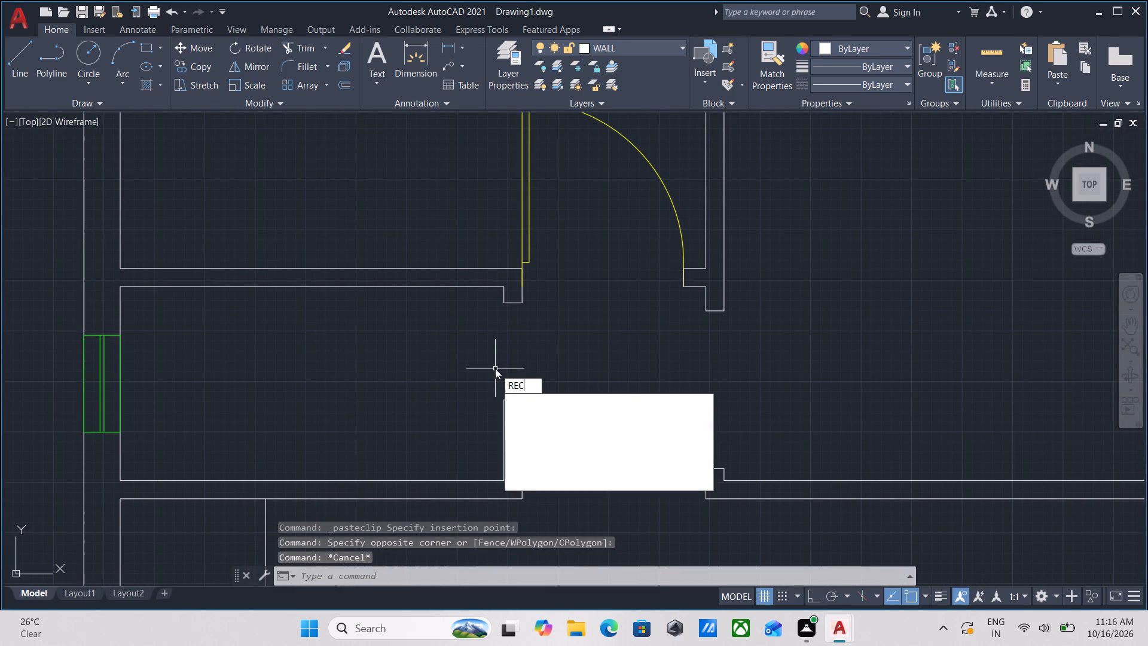
{"action": "left_click", "coordinate": [635, 43]}
{"action": "left_click", "coordinate": [652, 44]}
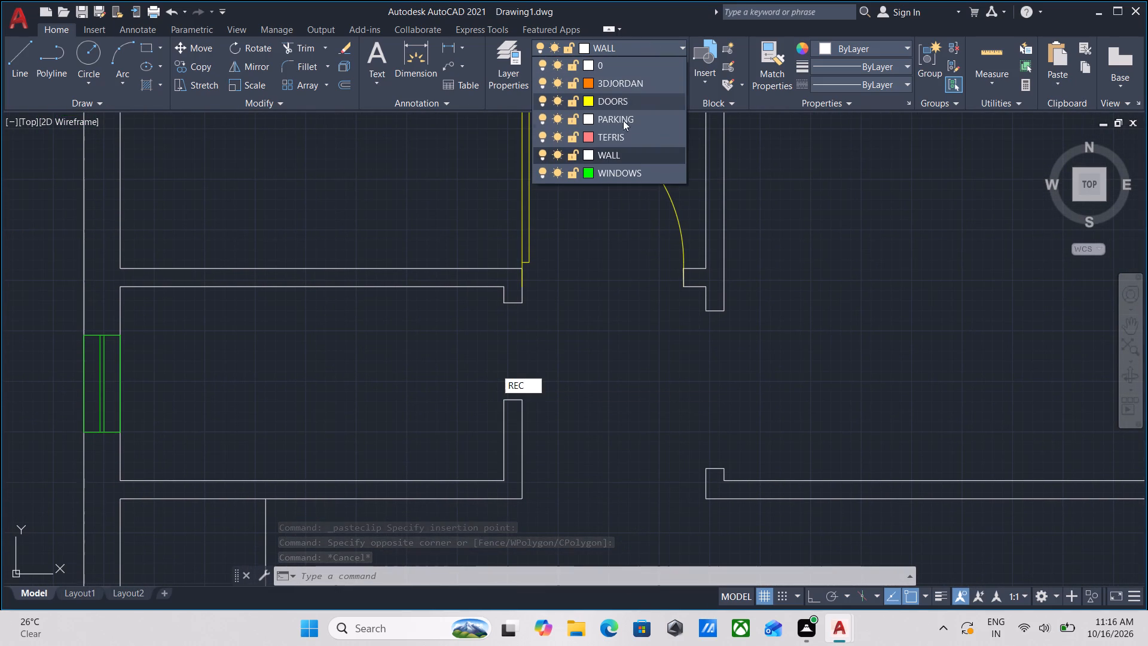
{"action": "left_click", "coordinate": [619, 99]}
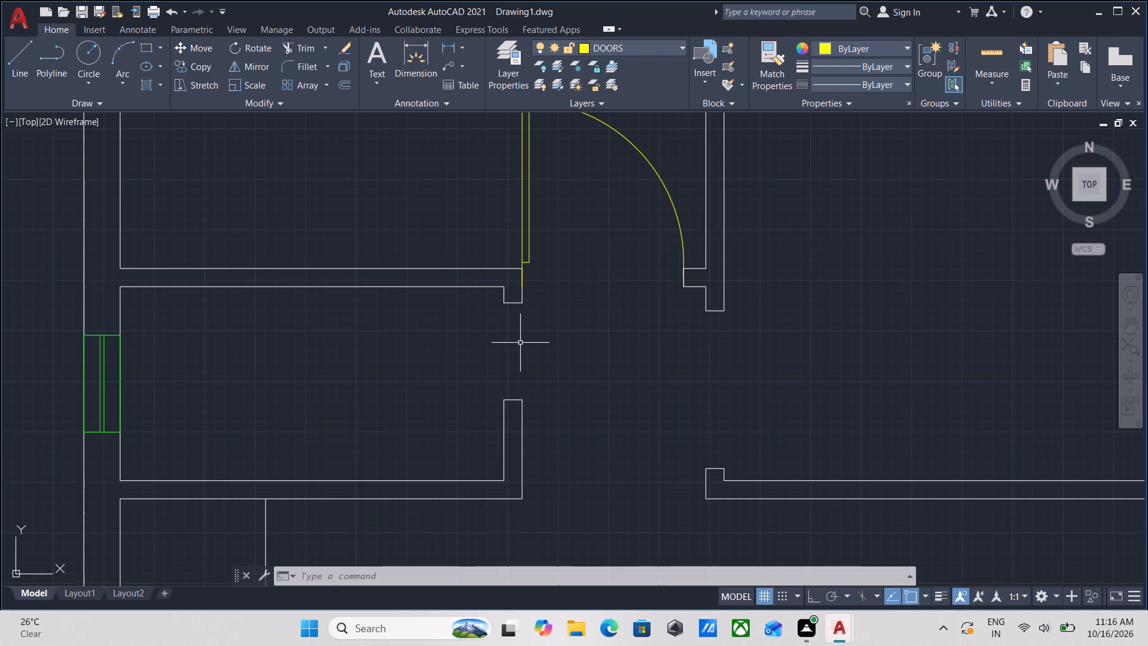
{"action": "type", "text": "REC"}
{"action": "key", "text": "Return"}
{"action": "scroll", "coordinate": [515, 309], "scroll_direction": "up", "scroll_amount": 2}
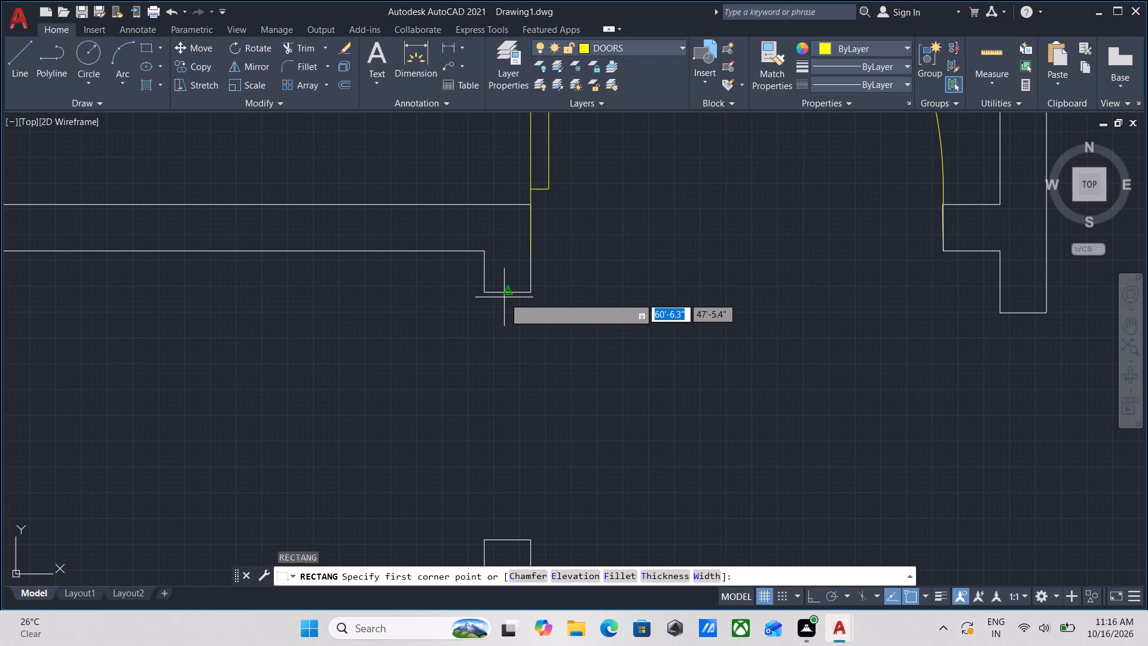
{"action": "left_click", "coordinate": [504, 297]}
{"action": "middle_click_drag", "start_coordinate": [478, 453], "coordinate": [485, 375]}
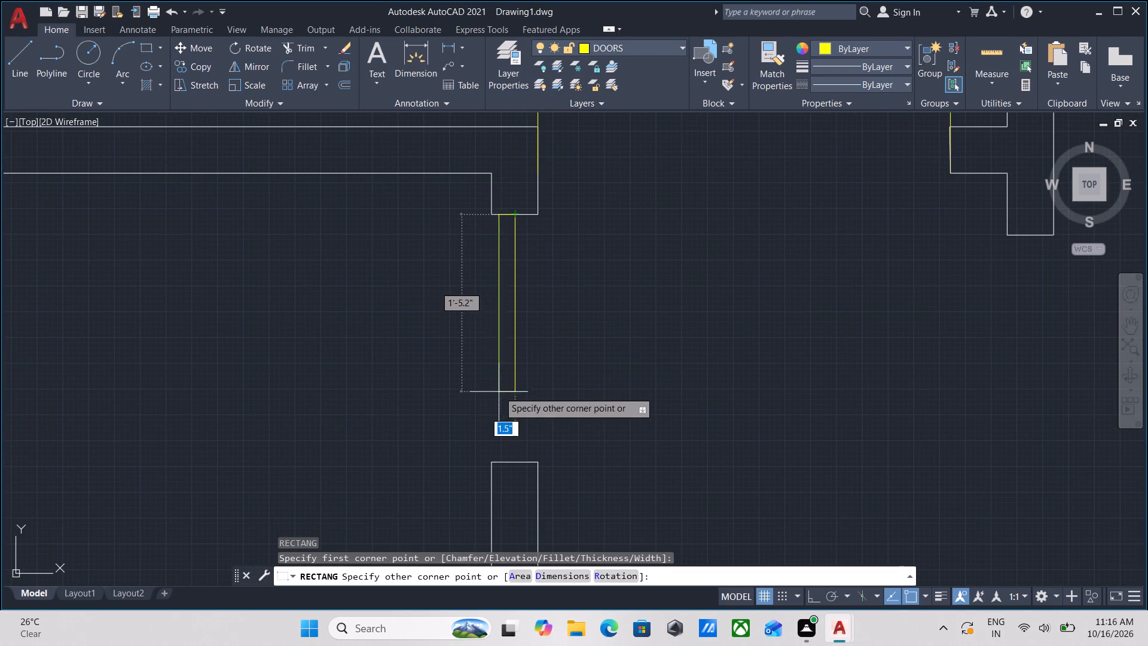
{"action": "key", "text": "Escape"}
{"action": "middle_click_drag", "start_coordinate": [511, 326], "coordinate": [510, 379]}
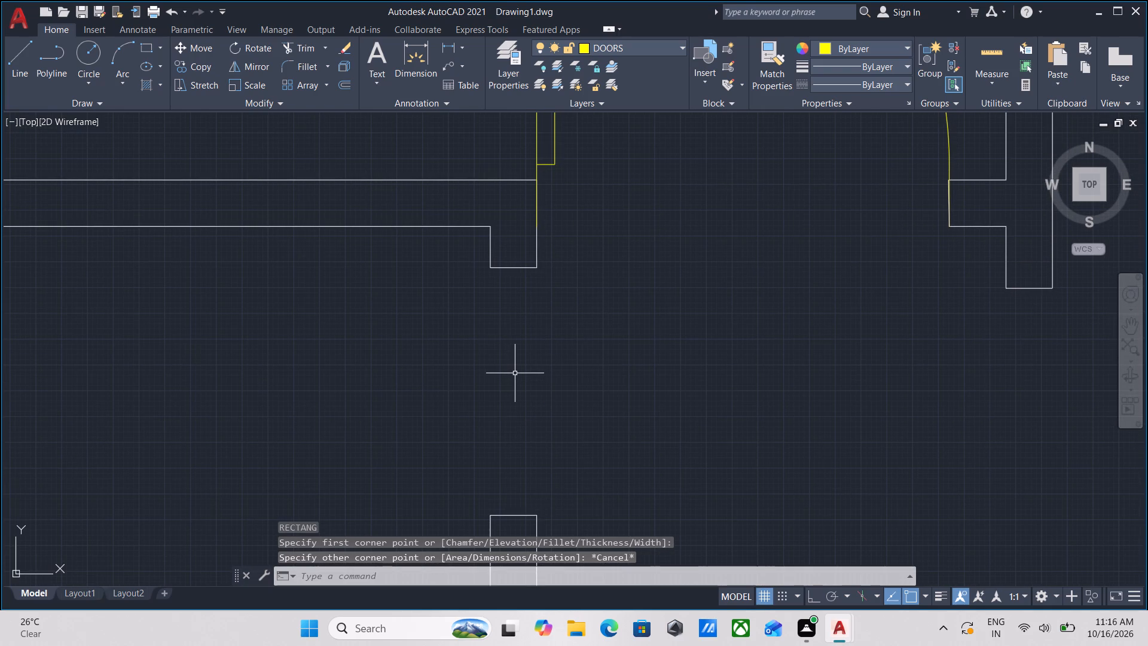
Copy the upper-left room's single door from its hinge-side wall corner to the lower end of the central vertical wall.
{"action": "scroll", "coordinate": [513, 368], "scroll_direction": "down", "scroll_amount": 2}
{"action": "scroll", "coordinate": [579, 359], "scroll_direction": "down", "scroll_amount": 1}
{"action": "middle_click_drag", "start_coordinate": [560, 368], "coordinate": [493, 403]}
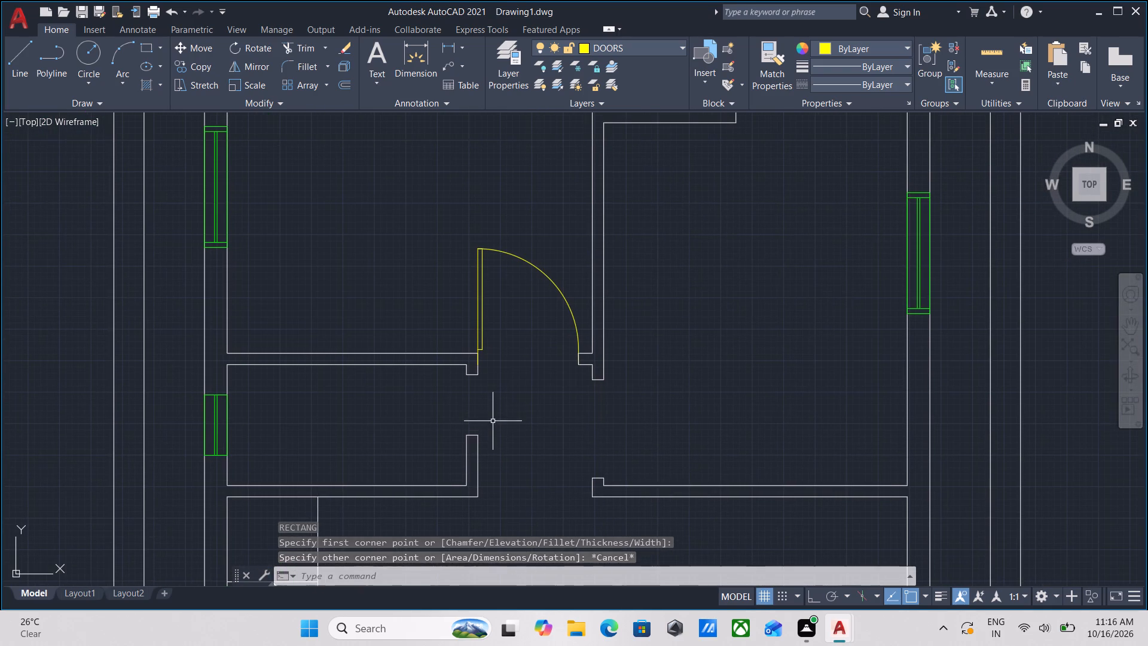
{"action": "scroll", "coordinate": [557, 409], "scroll_direction": "down", "scroll_amount": 1}
{"action": "left_click", "coordinate": [566, 313]}
{"action": "left_click", "coordinate": [533, 334]}
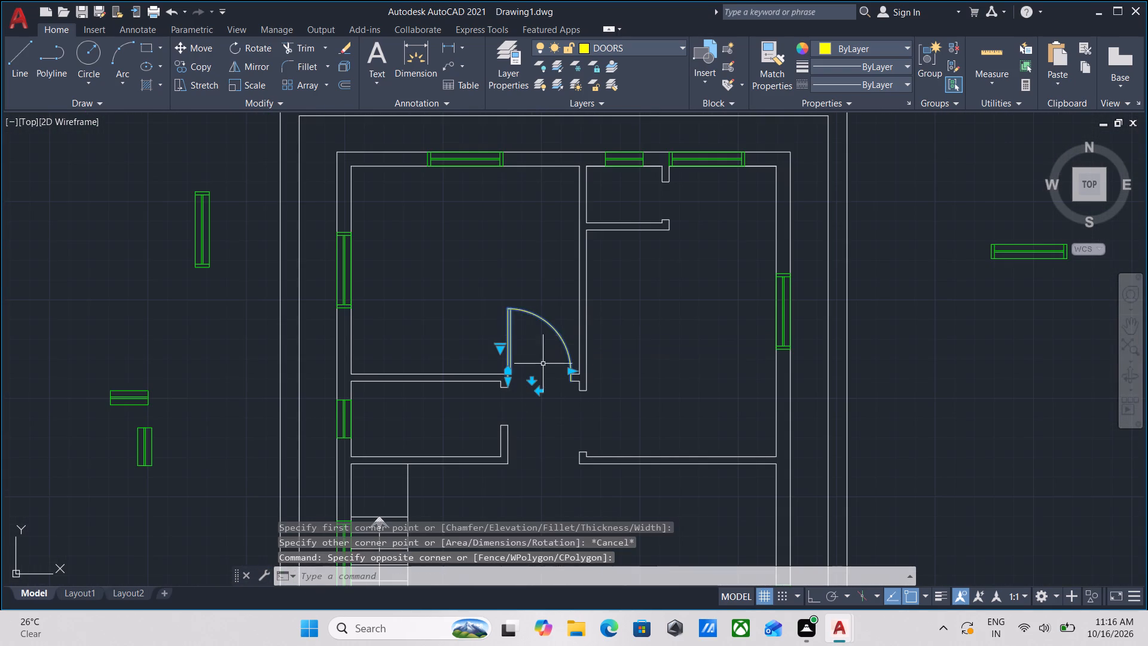
{"action": "scroll", "coordinate": [544, 395], "scroll_direction": "up", "scroll_amount": 2}
{"action": "middle_click_drag", "start_coordinate": [502, 401], "coordinate": [518, 423]}
{"action": "type", "text": "CO"}
{"action": "key", "text": "Return"}
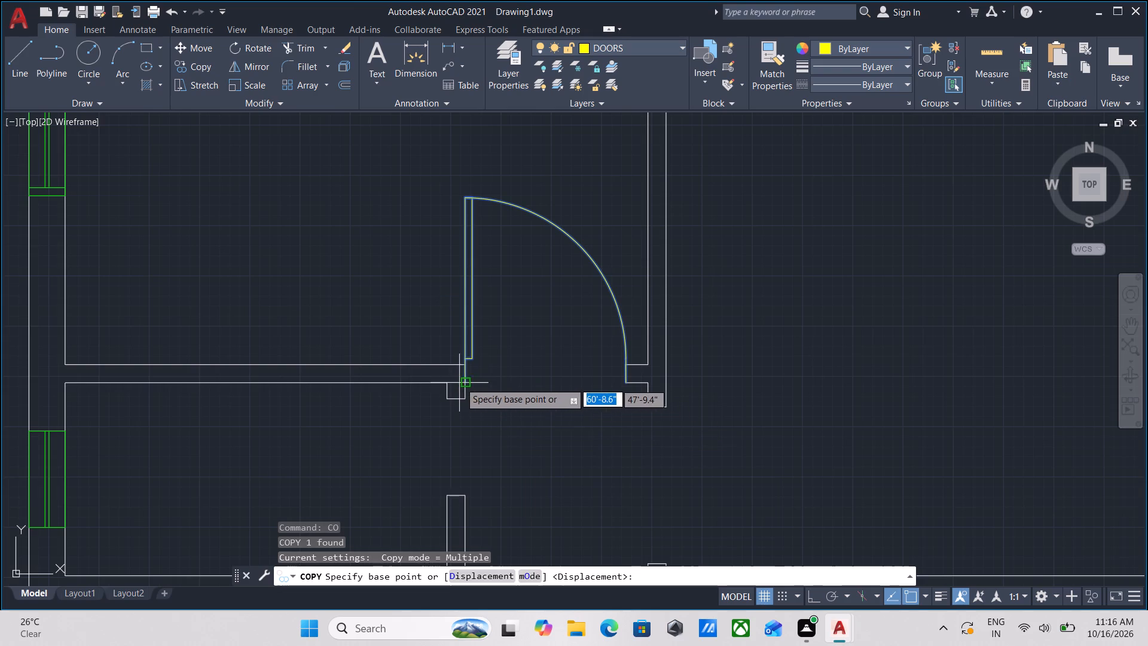
{"action": "left_click", "coordinate": [463, 382]}
{"action": "scroll", "coordinate": [633, 482], "scroll_direction": "down", "scroll_amount": 2}
{"action": "middle_click_drag", "start_coordinate": [634, 473], "coordinate": [651, 440]}
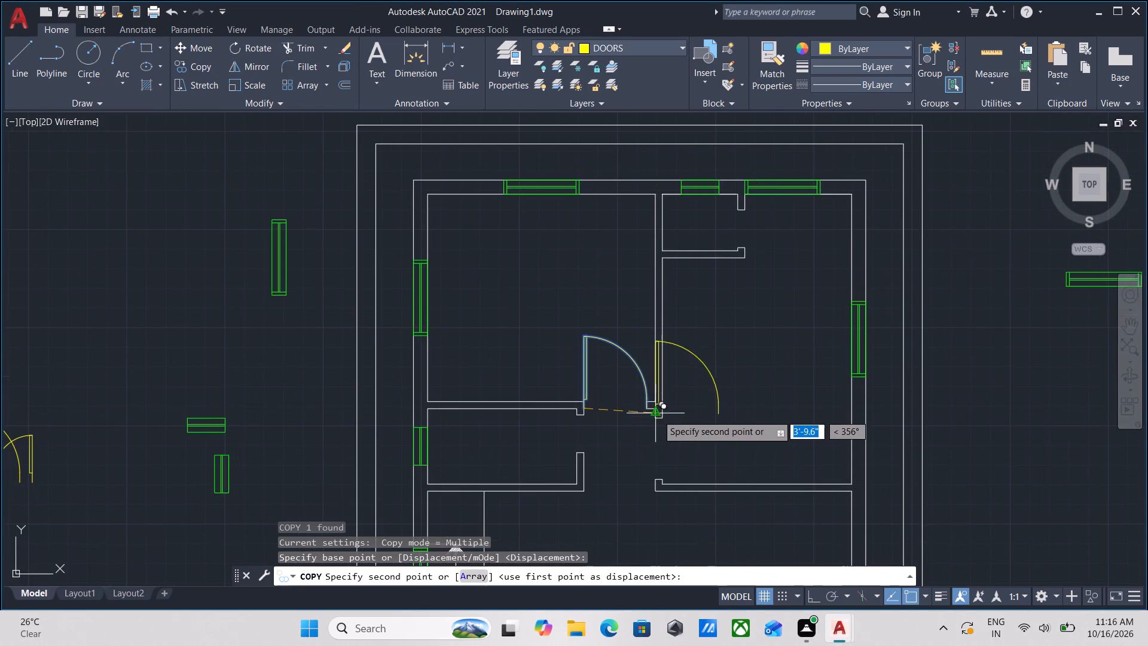
{"action": "scroll", "coordinate": [657, 415], "scroll_direction": "up", "scroll_amount": 3}
{"action": "left_click", "coordinate": [651, 432]}
{"action": "scroll", "coordinate": [732, 456], "scroll_direction": "down", "scroll_amount": 1}
{"action": "middle_click_drag", "start_coordinate": [723, 459], "coordinate": [693, 464]}
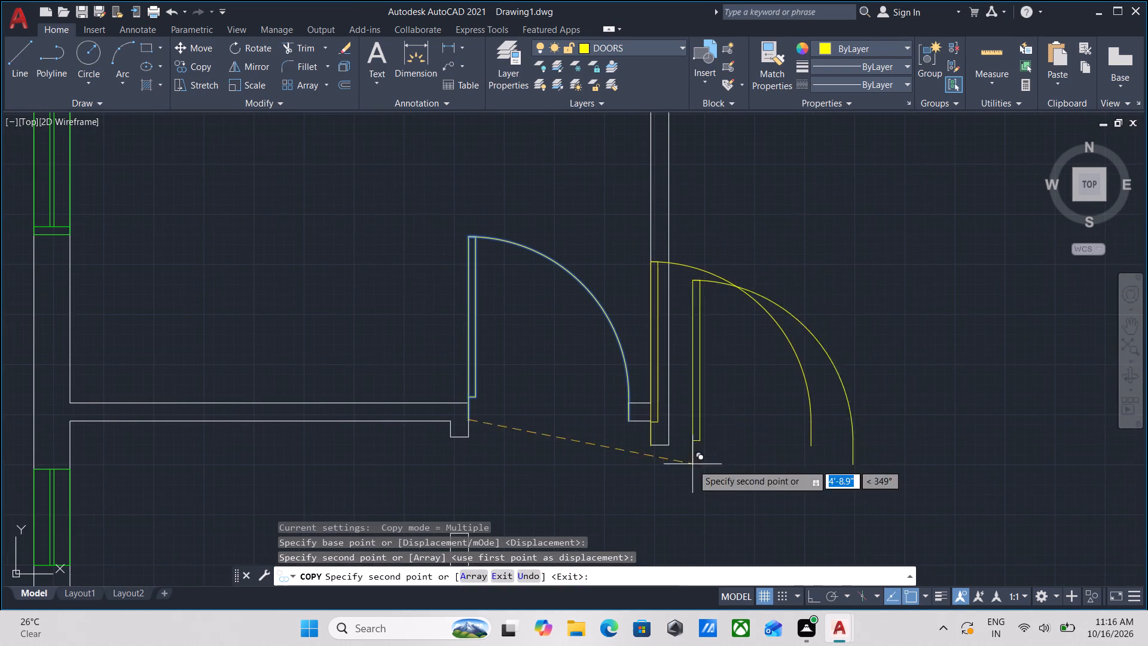
{"action": "key", "text": "Escape"}
Rotate the copied door to 270° about its corner at the wall end, with ortho on, so it spans the right room's opening.
{"action": "left_click", "coordinate": [817, 348]}
{"action": "left_click", "coordinate": [749, 395]}
{"action": "middle_click_drag", "start_coordinate": [739, 447], "coordinate": [753, 483]}
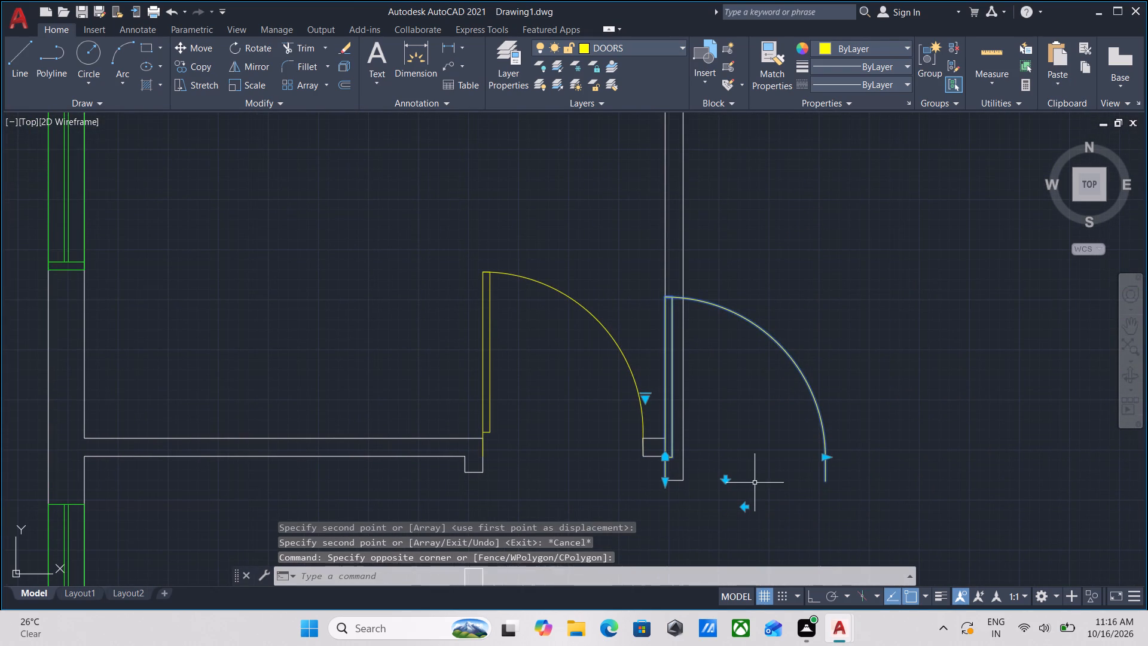
{"action": "type", "text": "RO"}
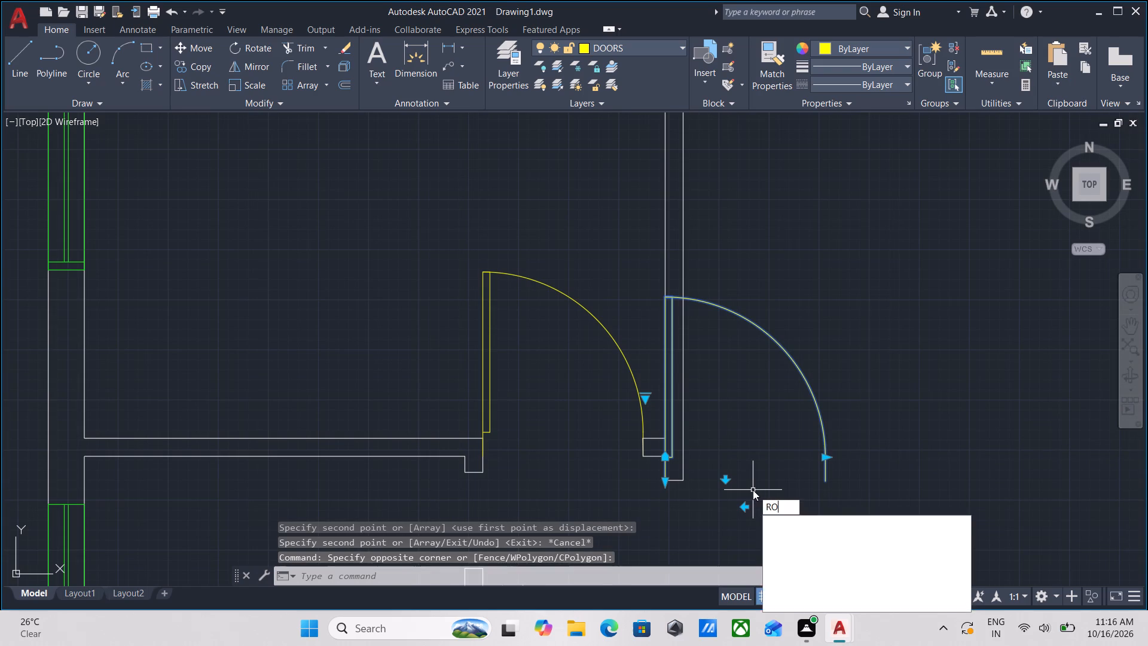
{"action": "key", "text": "Return"}
{"action": "left_click", "coordinate": [667, 483]}
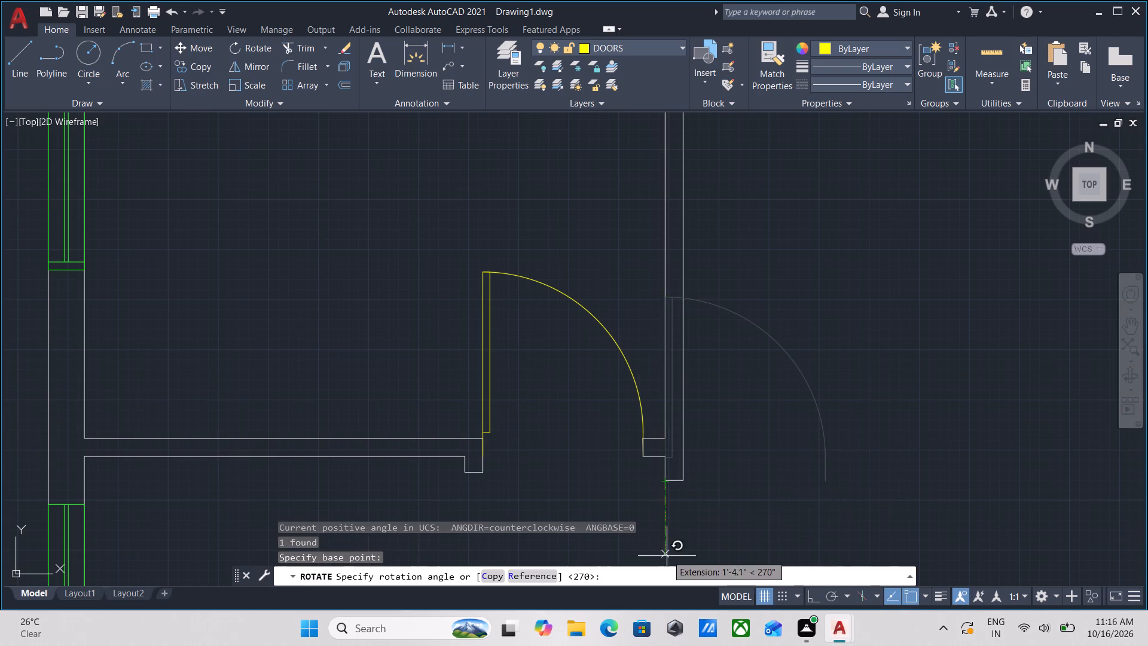
{"action": "middle_click_drag", "start_coordinate": [667, 556], "coordinate": [726, 258]}
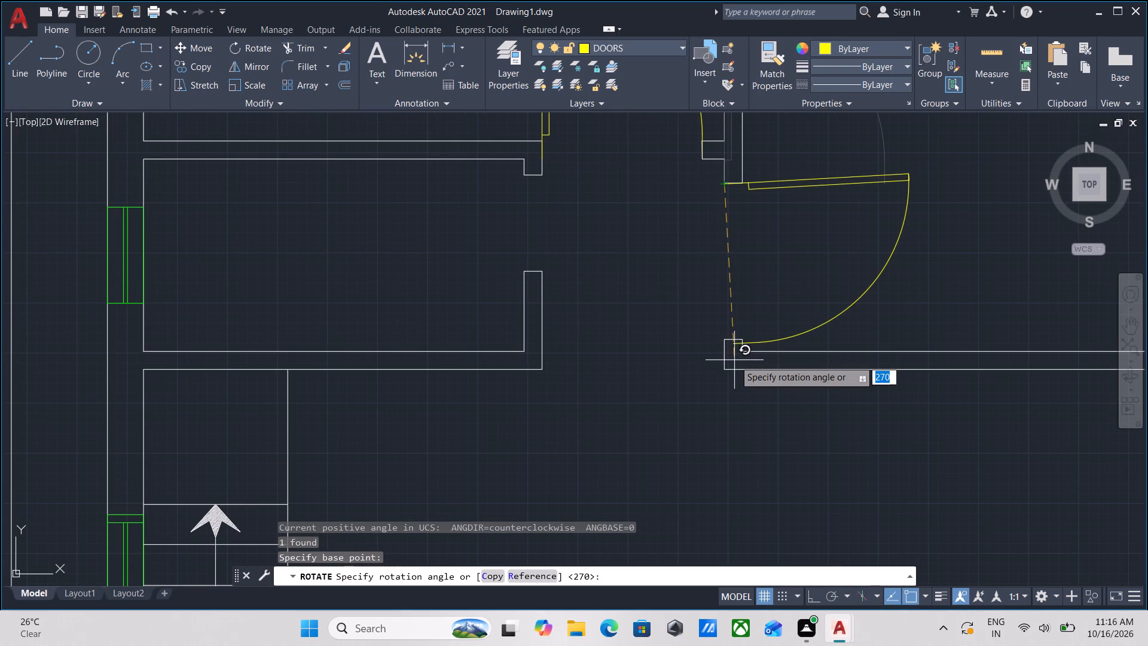
{"action": "key", "text": "F8"}
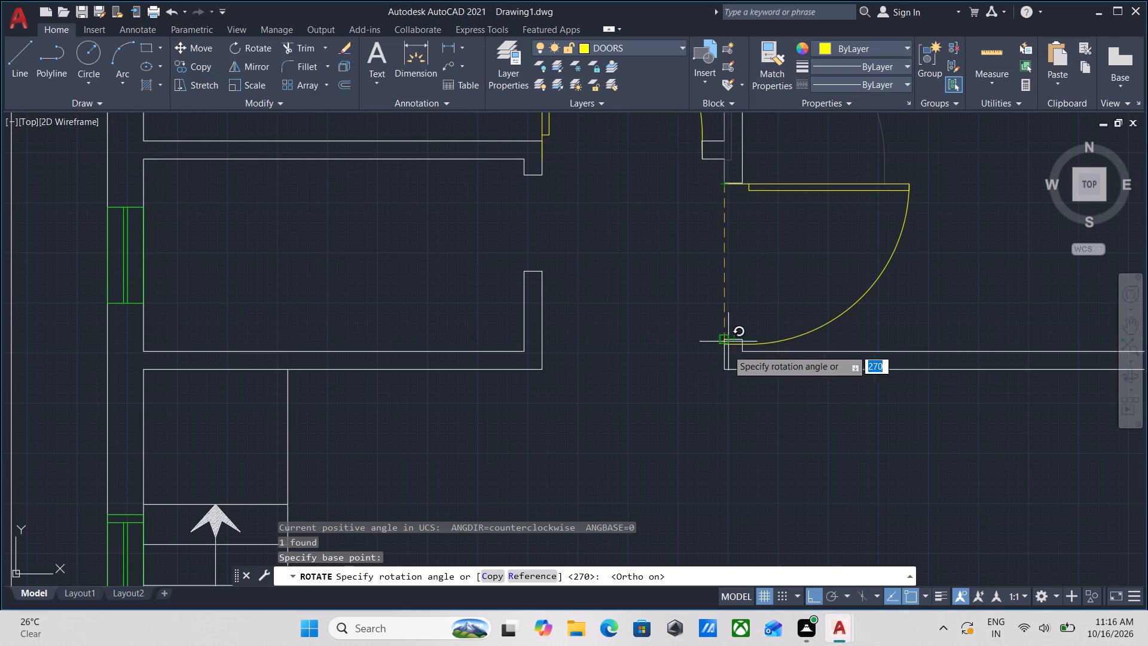
{"action": "left_click", "coordinate": [724, 393]}
{"action": "scroll", "coordinate": [744, 363], "scroll_direction": "up", "scroll_amount": 2}
{"action": "key", "text": "Escape"}
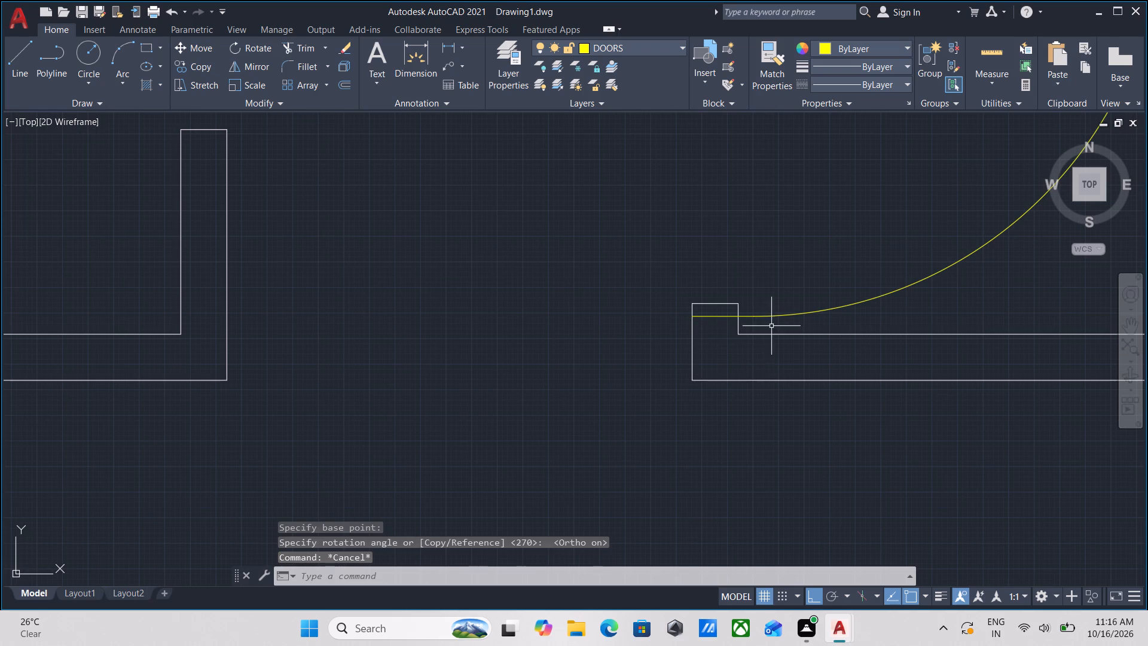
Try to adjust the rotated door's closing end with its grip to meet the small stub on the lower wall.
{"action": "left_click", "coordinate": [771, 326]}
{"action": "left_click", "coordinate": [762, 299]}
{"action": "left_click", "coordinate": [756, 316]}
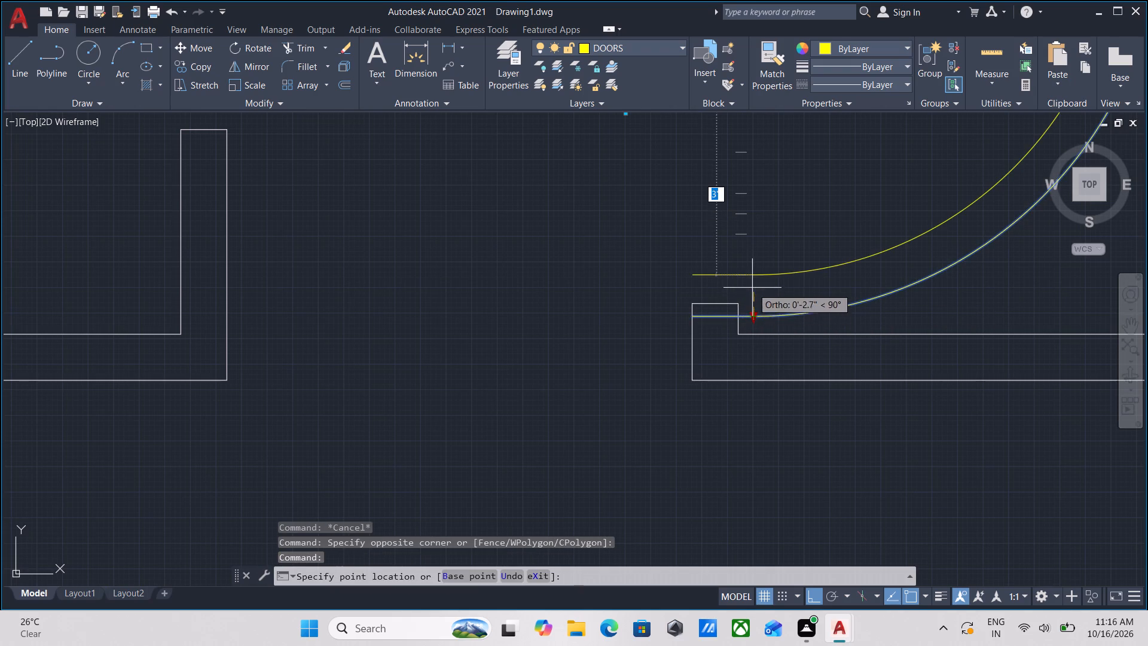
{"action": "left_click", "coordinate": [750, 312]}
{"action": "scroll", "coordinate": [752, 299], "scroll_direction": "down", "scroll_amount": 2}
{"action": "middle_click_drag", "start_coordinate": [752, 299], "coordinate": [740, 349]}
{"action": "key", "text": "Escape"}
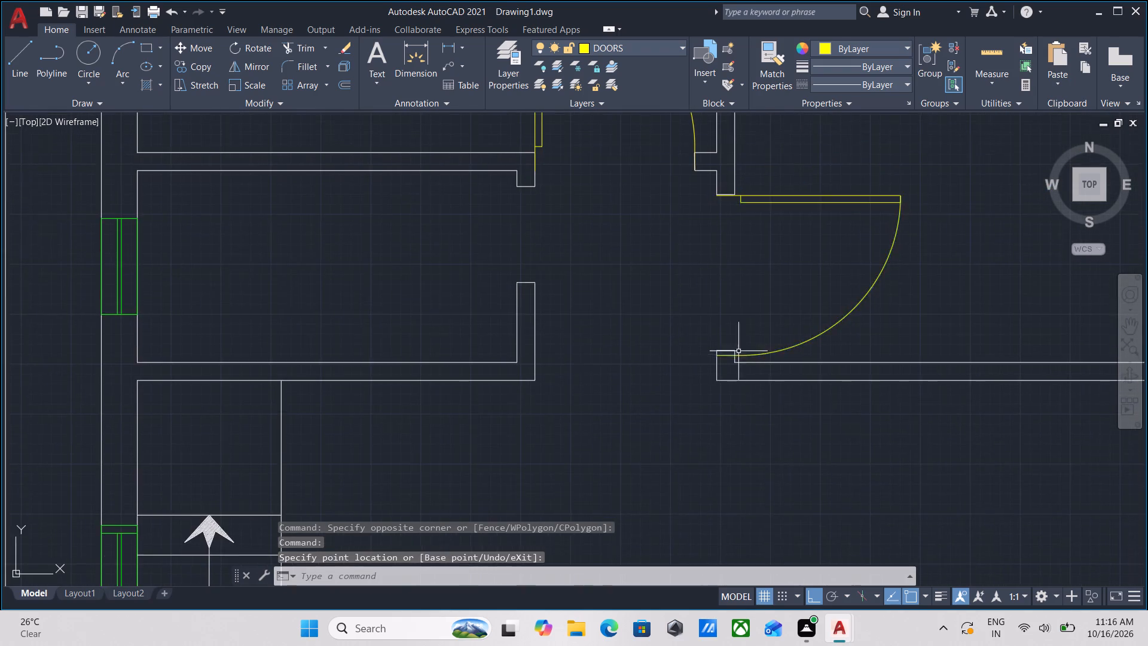
Trim the wall stub's sides above the rotated door's end line and remove the leftover top segment.
{"action": "scroll", "coordinate": [730, 360], "scroll_direction": "up", "scroll_amount": 6}
{"action": "middle_click_drag", "start_coordinate": [753, 304], "coordinate": [734, 351]}
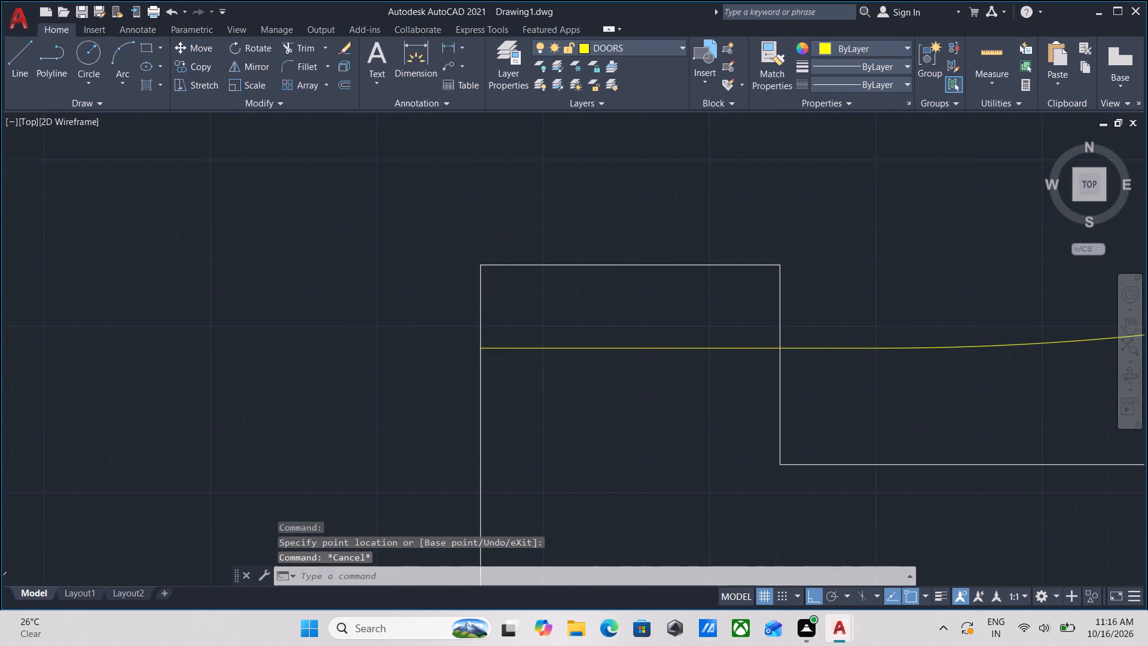
{"action": "type", "text": "TR"}
{"action": "key", "text": "Return"}
{"action": "left_click", "coordinate": [795, 288]}
{"action": "left_click", "coordinate": [399, 298]}
{"action": "left_click", "coordinate": [597, 237]}
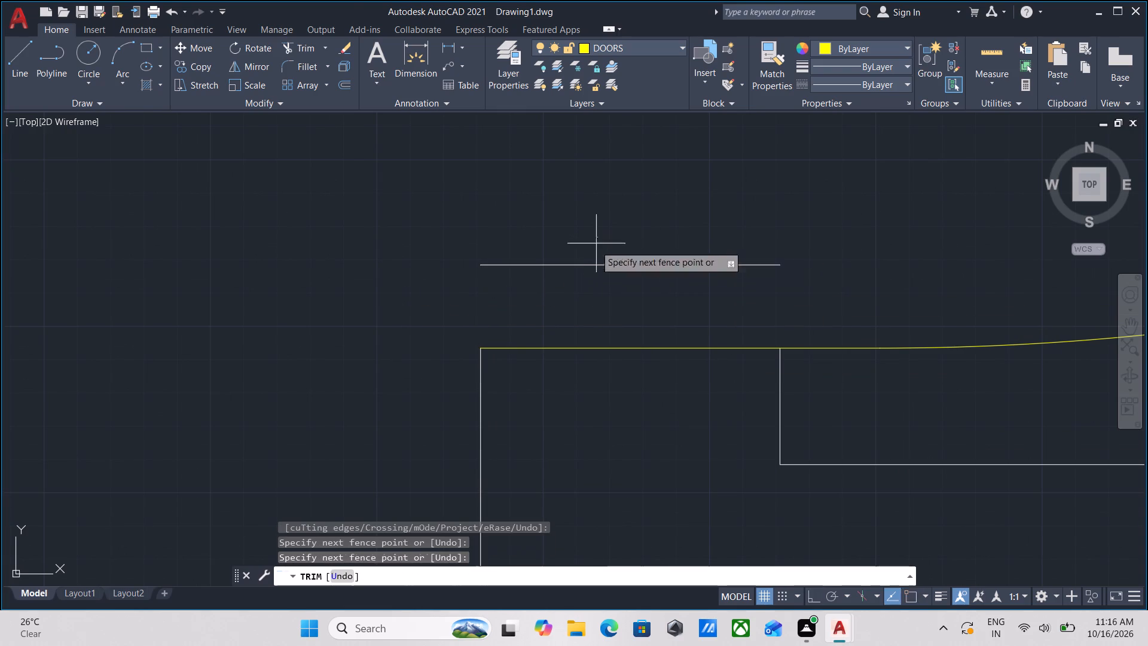
{"action": "left_click", "coordinate": [561, 287]}
{"action": "key", "text": "Escape"}
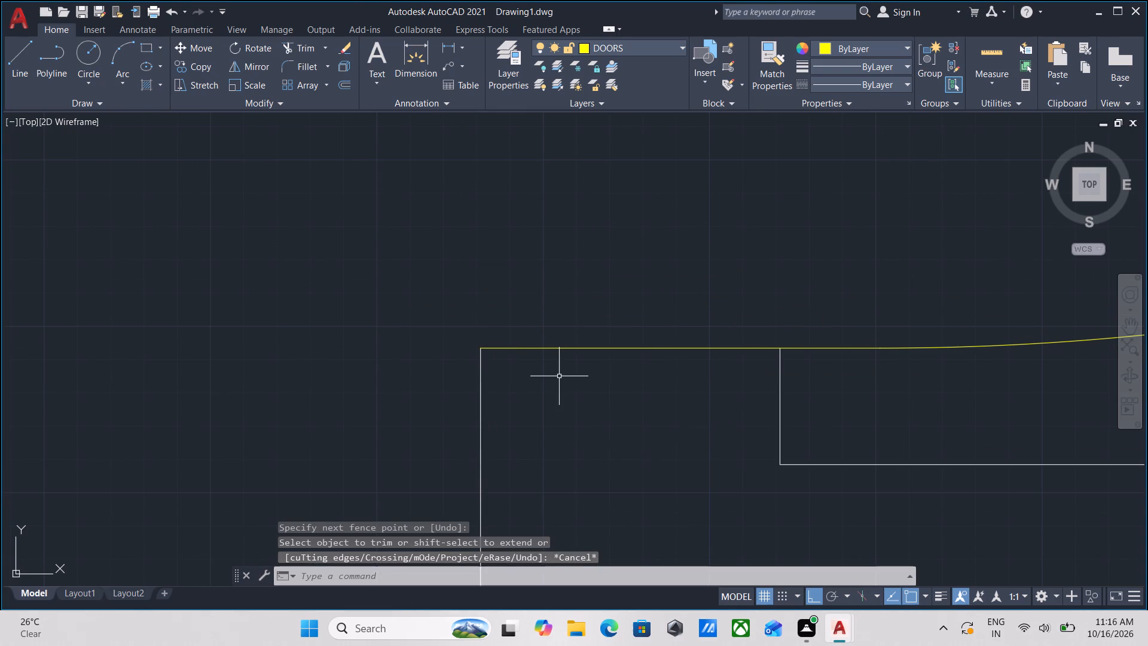
Draw a 4.5" line closing the wall stub's open top at the rotated door's closing end.
{"action": "key", "text": "l"}
{"action": "key", "text": "Return"}
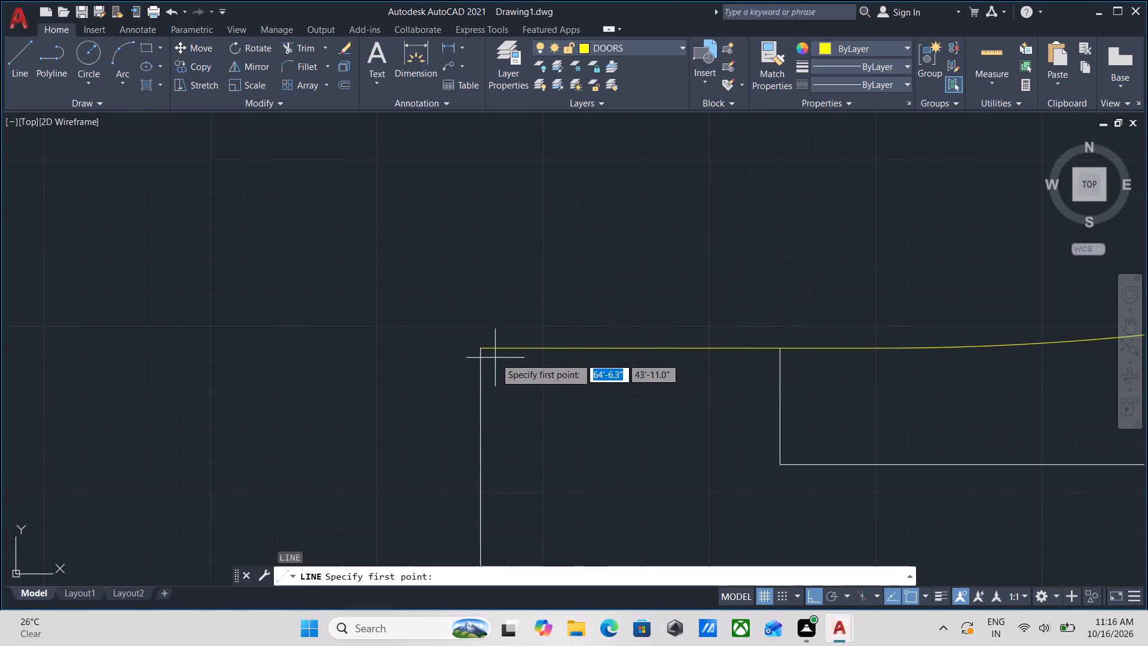
{"action": "left_click", "coordinate": [479, 351]}
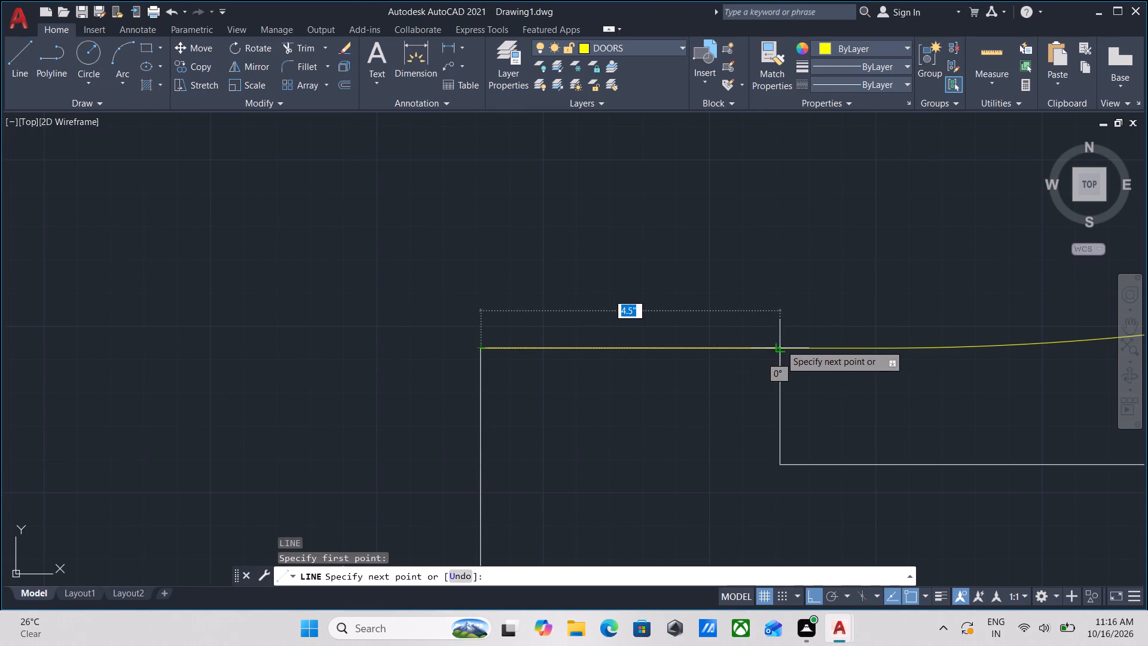
{"action": "left_click", "coordinate": [780, 345]}
{"action": "scroll", "coordinate": [780, 345], "scroll_direction": "down", "scroll_amount": 2}
{"action": "key", "text": "Escape"}
Rotate the bed block beside the house plan by 90° about its nightstand's outer corner, with ortho on.
{"action": "scroll", "coordinate": [693, 406], "scroll_direction": "down", "scroll_amount": 7}
{"action": "middle_click_drag", "start_coordinate": [670, 313], "coordinate": [661, 379]}
{"action": "middle_click_drag", "start_coordinate": [664, 408], "coordinate": [681, 365]}
{"action": "scroll", "coordinate": [615, 377], "scroll_direction": "up", "scroll_amount": 2}
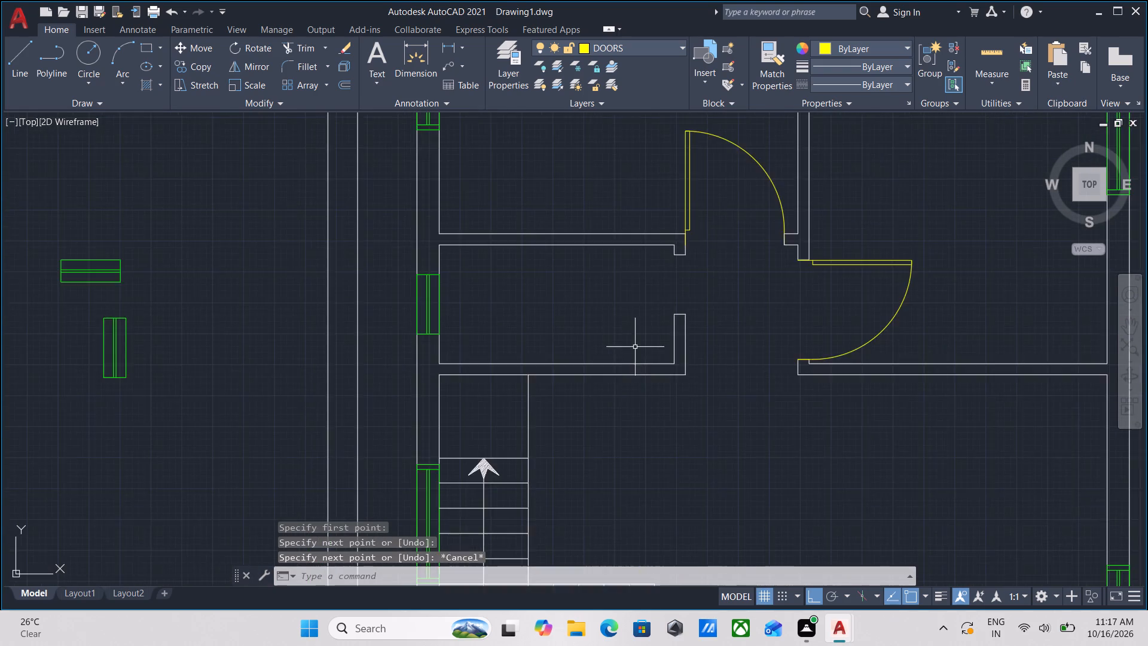
{"action": "scroll", "coordinate": [638, 343], "scroll_direction": "down", "scroll_amount": 3}
{"action": "middle_click_drag", "start_coordinate": [662, 342], "coordinate": [645, 308]}
{"action": "middle_click_drag", "start_coordinate": [645, 309], "coordinate": [627, 382]}
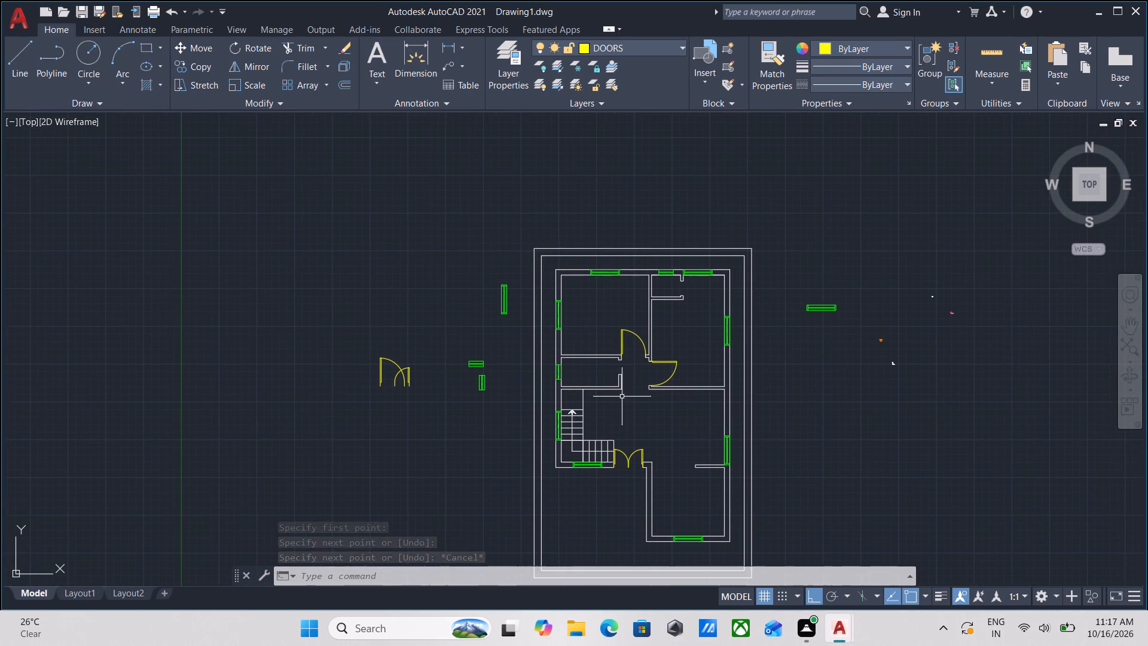
{"action": "scroll", "coordinate": [899, 338], "scroll_direction": "up", "scroll_amount": 3}
{"action": "scroll", "coordinate": [819, 336], "scroll_direction": "up", "scroll_amount": 2}
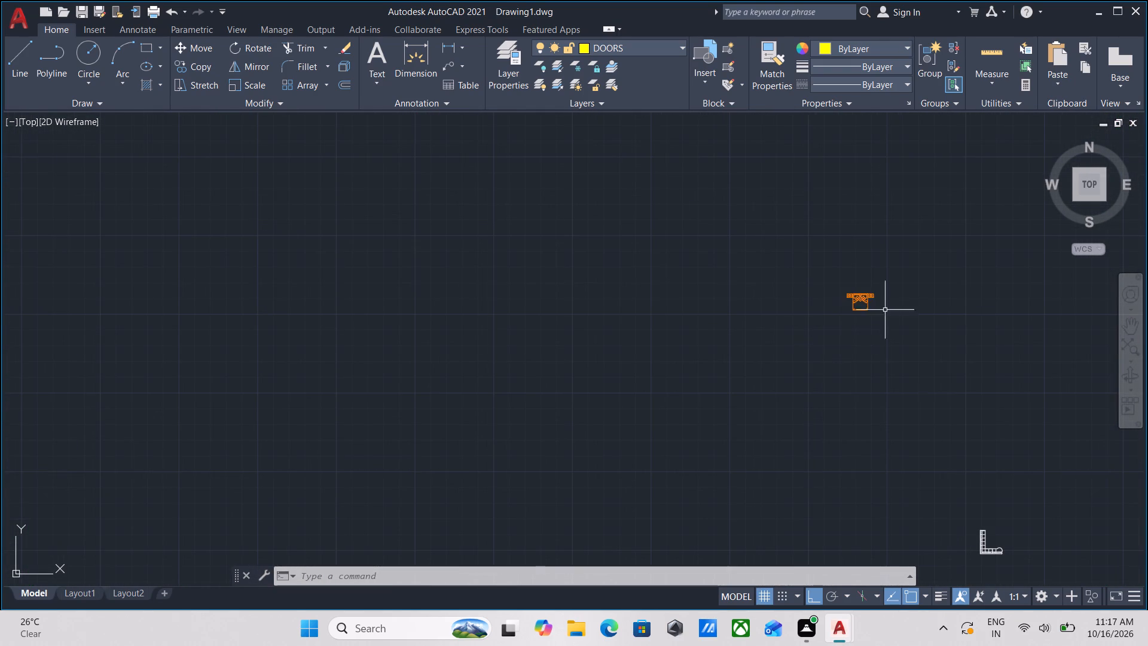
{"action": "left_click", "coordinate": [885, 291]}
{"action": "left_click", "coordinate": [846, 311]}
{"action": "scroll", "coordinate": [880, 304], "scroll_direction": "up", "scroll_amount": 1}
{"action": "middle_click_drag", "start_coordinate": [874, 307], "coordinate": [703, 434]}
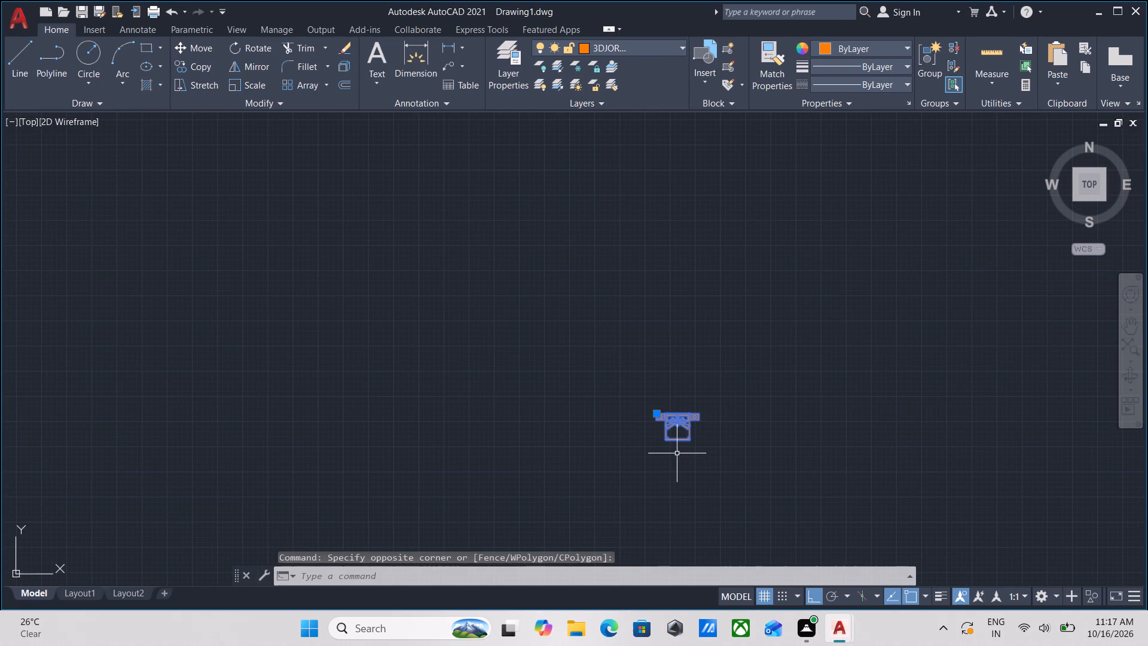
{"action": "type", "text": "RO"}
{"action": "key", "text": "Return"}
{"action": "scroll", "coordinate": [669, 419], "scroll_direction": "up", "scroll_amount": 3}
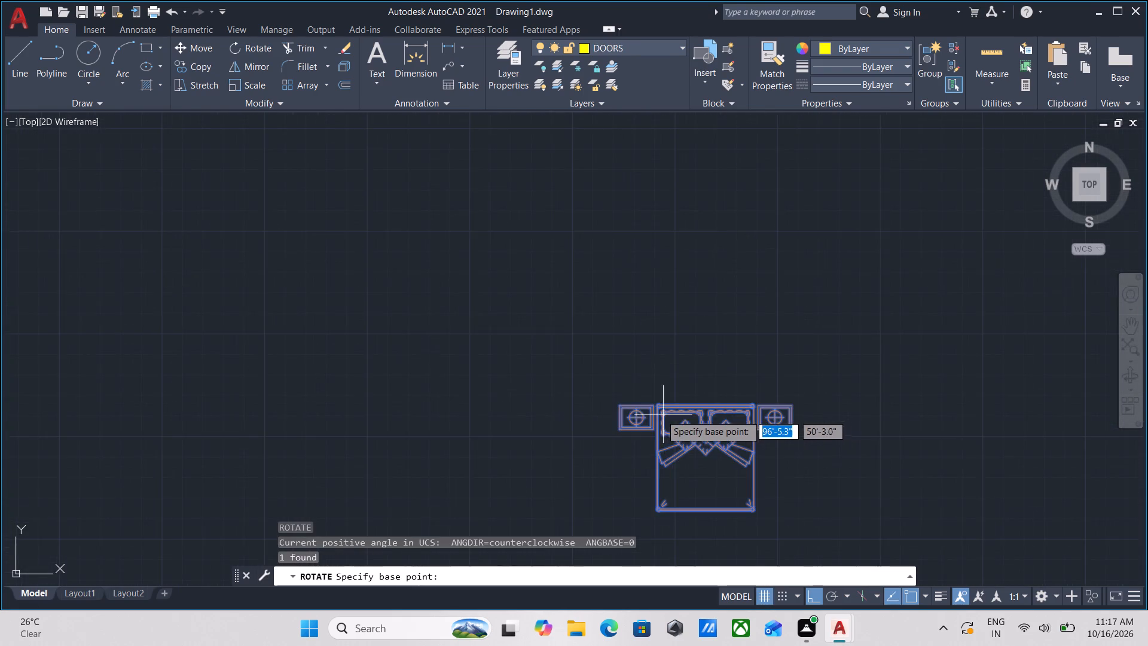
{"action": "scroll", "coordinate": [625, 413], "scroll_direction": "up", "scroll_amount": 3}
{"action": "left_click", "coordinate": [603, 386]}
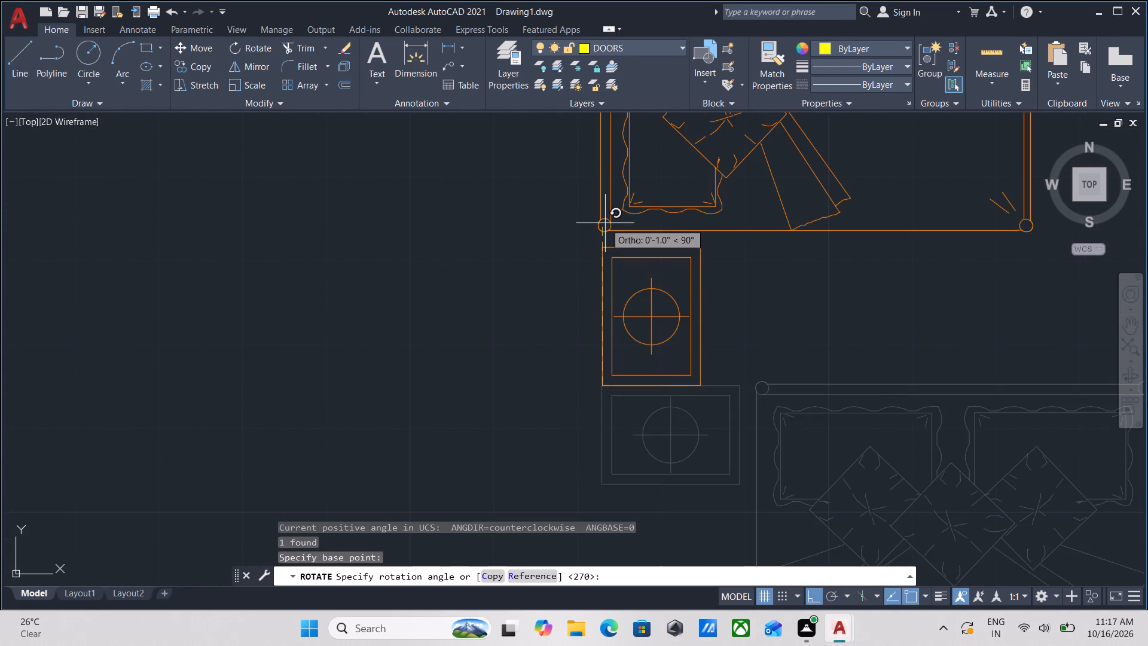
{"action": "middle_click_drag", "start_coordinate": [602, 224], "coordinate": [565, 437]}
{"action": "left_click", "coordinate": [562, 267]}
Copy the rotated bed block from its lower edge into the upper-left room, with ortho off.
{"action": "scroll", "coordinate": [562, 267], "scroll_direction": "down", "scroll_amount": 3}
{"action": "left_click_drag", "start_coordinate": [680, 376], "coordinate": [665, 359]}
{"action": "left_click", "coordinate": [595, 290]}
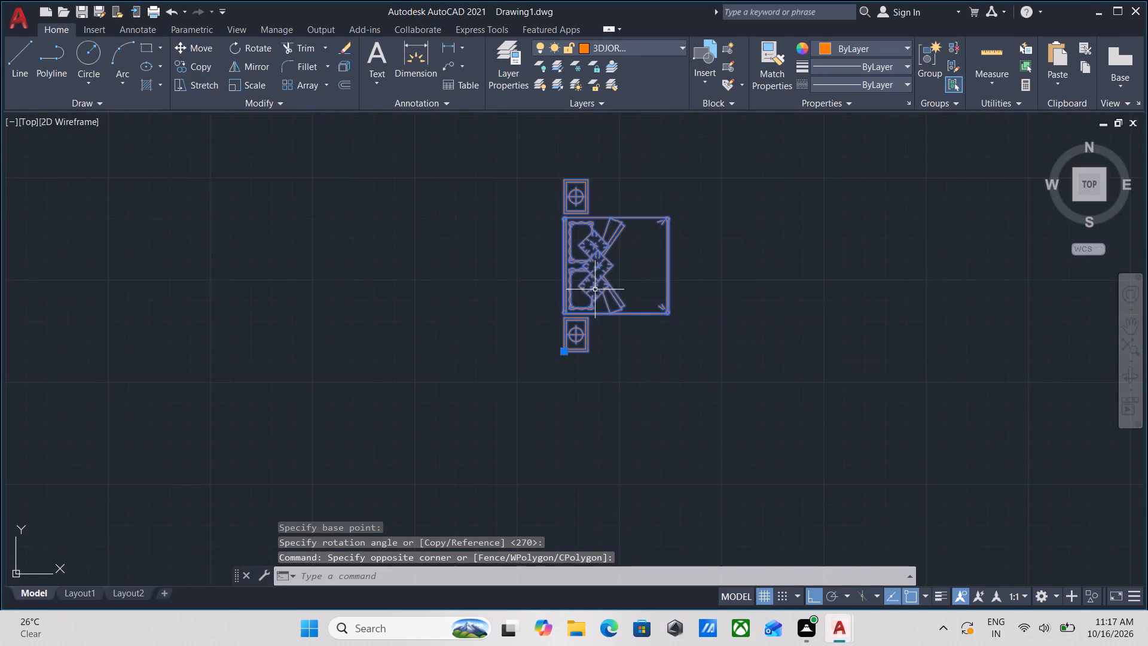
{"action": "scroll", "coordinate": [609, 340], "scroll_direction": "up", "scroll_amount": 1}
{"action": "middle_click_drag", "start_coordinate": [609, 340], "coordinate": [618, 400]}
{"action": "type", "text": "CO"}
{"action": "key", "text": "Return"}
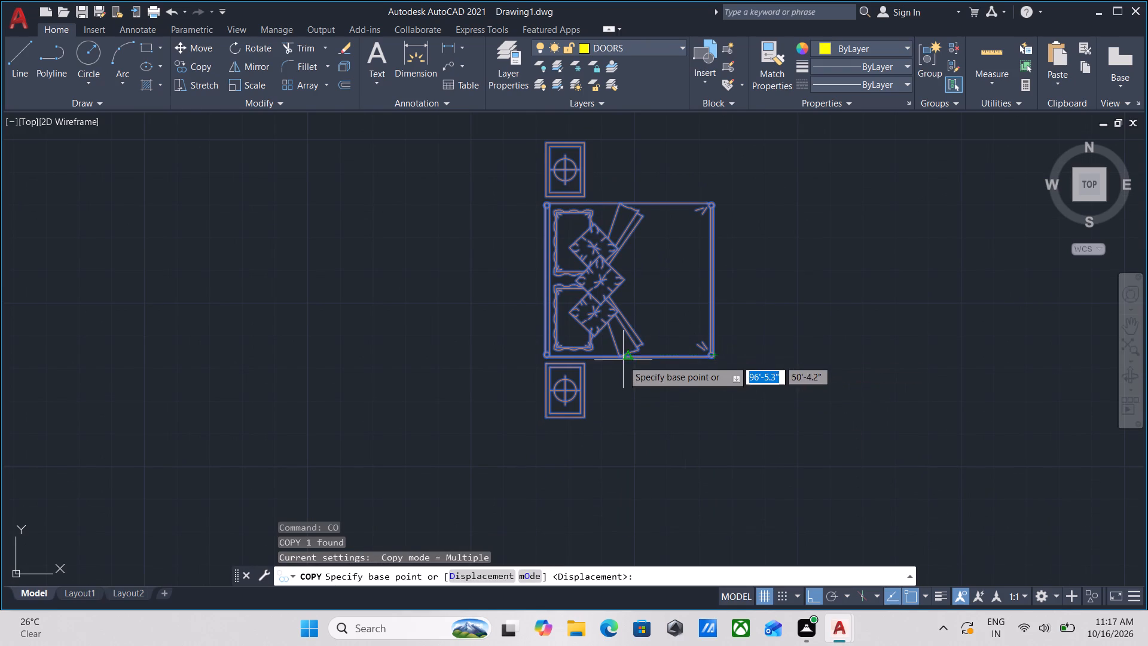
{"action": "left_click", "coordinate": [622, 362]}
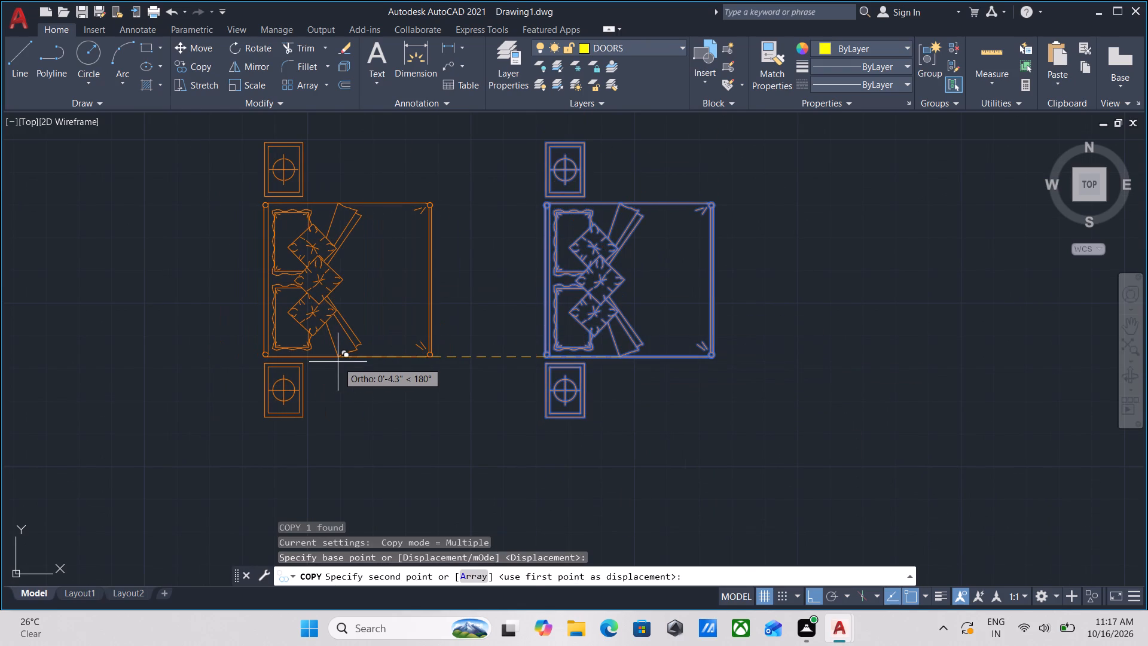
{"action": "key", "text": "F8"}
{"action": "scroll", "coordinate": [431, 341], "scroll_direction": "down", "scroll_amount": 3}
{"action": "scroll", "coordinate": [240, 307], "scroll_direction": "down", "scroll_amount": 1}
{"action": "middle_click_drag", "start_coordinate": [244, 306], "coordinate": [954, 293]}
{"action": "scroll", "coordinate": [530, 333], "scroll_direction": "down", "scroll_amount": 2}
{"action": "middle_click_drag", "start_coordinate": [590, 334], "coordinate": [750, 336]}
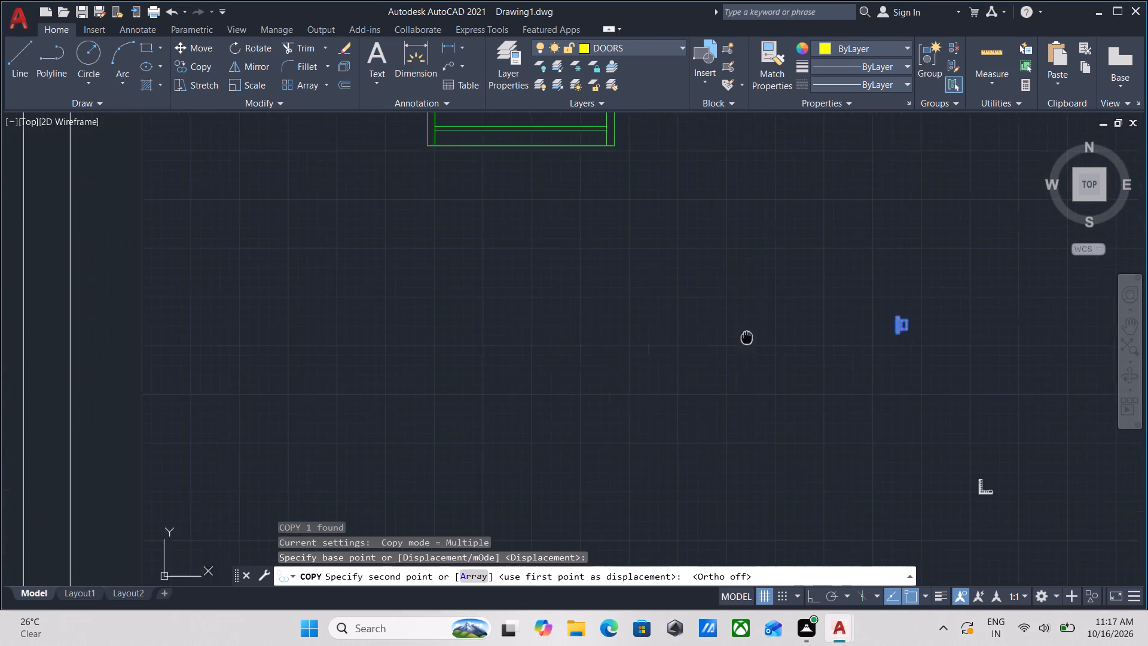
{"action": "middle_click_drag", "start_coordinate": [750, 336], "coordinate": [763, 331]}
{"action": "scroll", "coordinate": [763, 331], "scroll_direction": "down", "scroll_amount": 1}
{"action": "middle_click_drag", "start_coordinate": [579, 282], "coordinate": [1147, 308]}
{"action": "middle_click_drag", "start_coordinate": [564, 302], "coordinate": [655, 321]}
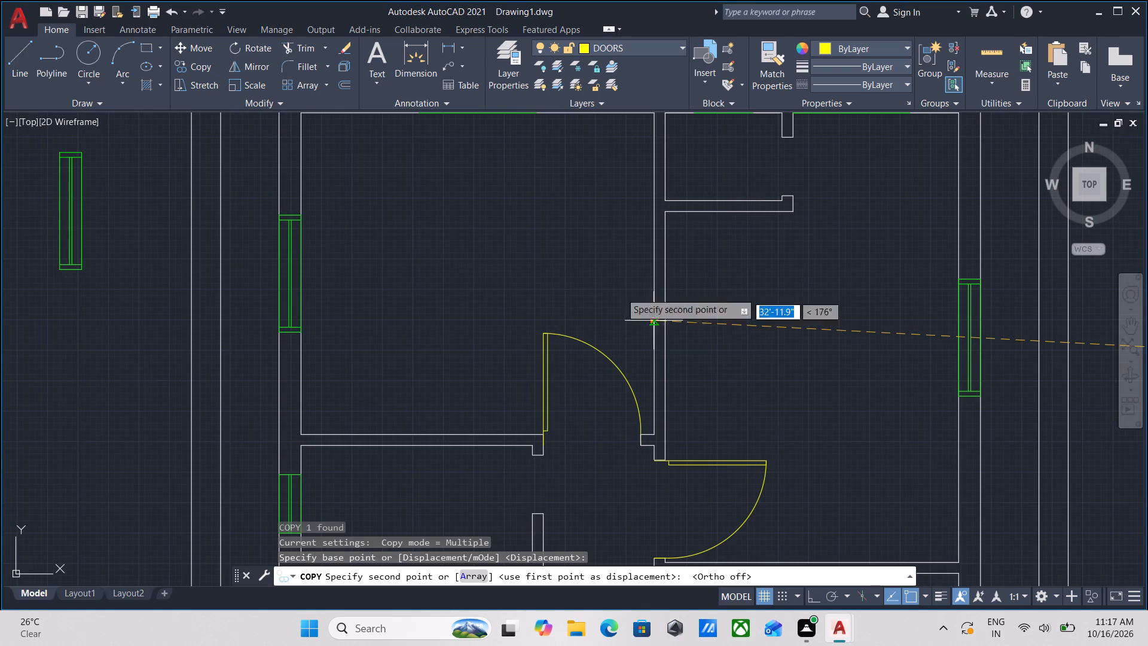
{"action": "scroll", "coordinate": [610, 258], "scroll_direction": "up", "scroll_amount": 2}
{"action": "middle_click_drag", "start_coordinate": [483, 243], "coordinate": [556, 365]}
{"action": "scroll", "coordinate": [631, 338], "scroll_direction": "down", "scroll_amount": 2}
{"action": "middle_click_drag", "start_coordinate": [631, 338], "coordinate": [631, 340]}
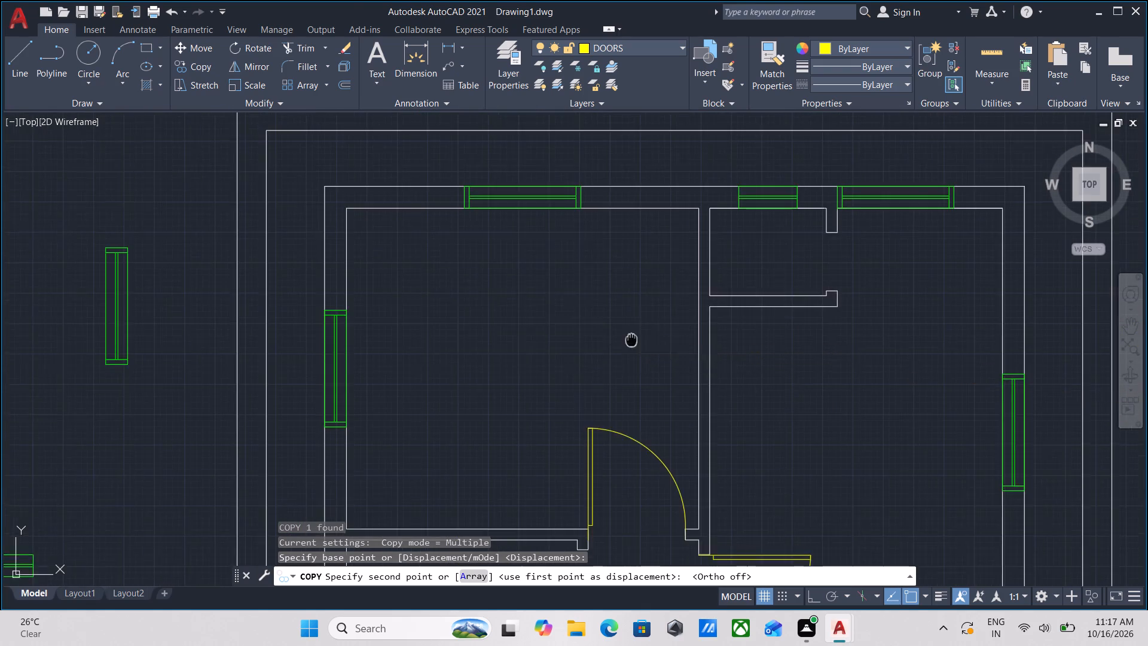
{"action": "middle_click_drag", "start_coordinate": [631, 340], "coordinate": [640, 364]}
{"action": "scroll", "coordinate": [627, 313], "scroll_direction": "down", "scroll_amount": 1}
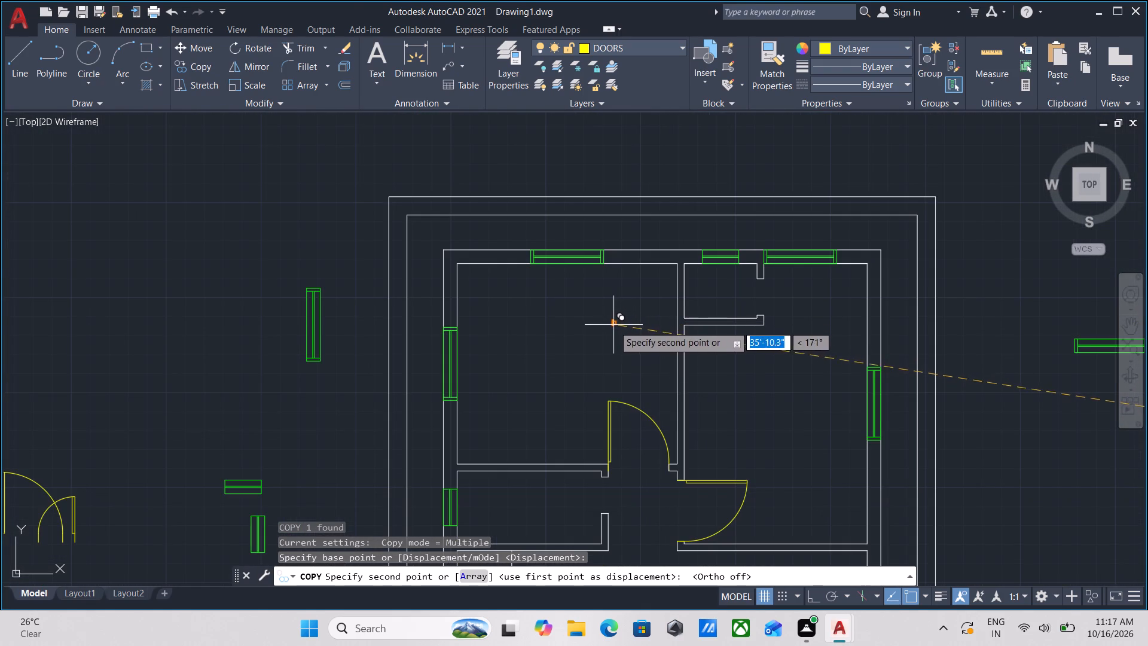
{"action": "left_click", "coordinate": [616, 338]}
{"action": "scroll", "coordinate": [629, 330], "scroll_direction": "up", "scroll_amount": 3}
{"action": "key", "text": "Escape"}
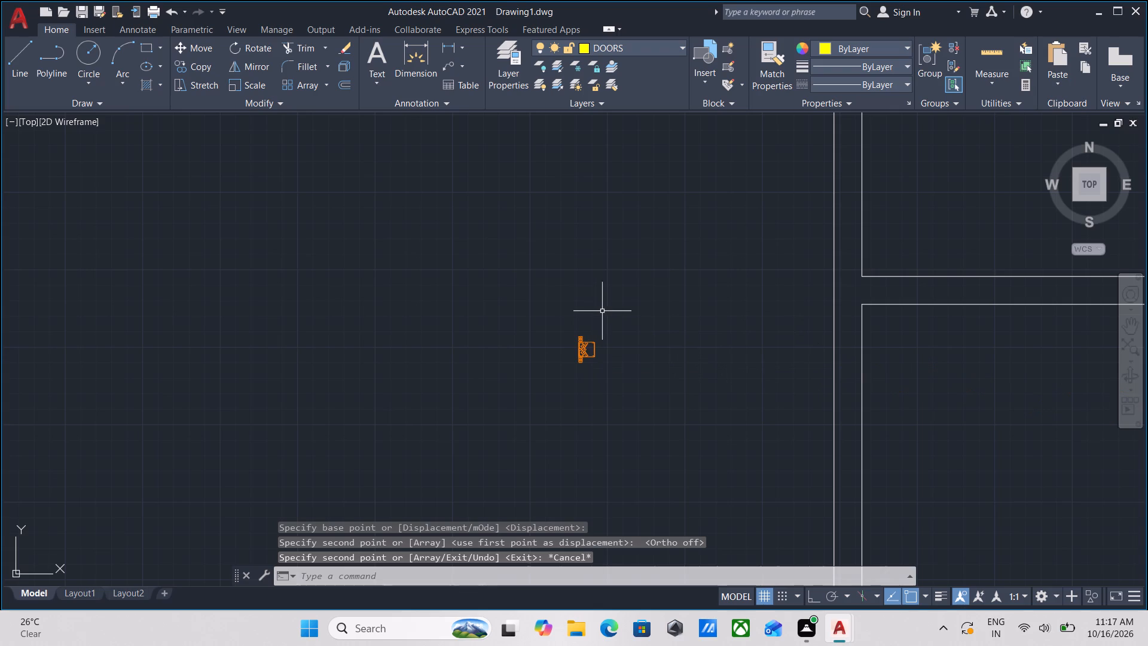
Rotate the copied bed half a turn about its lower headboard corner, with ortho on, so the headboard faces the central wall.
{"action": "left_click", "coordinate": [606, 307]}
{"action": "left_click", "coordinate": [542, 407]}
{"action": "type", "text": "RO"}
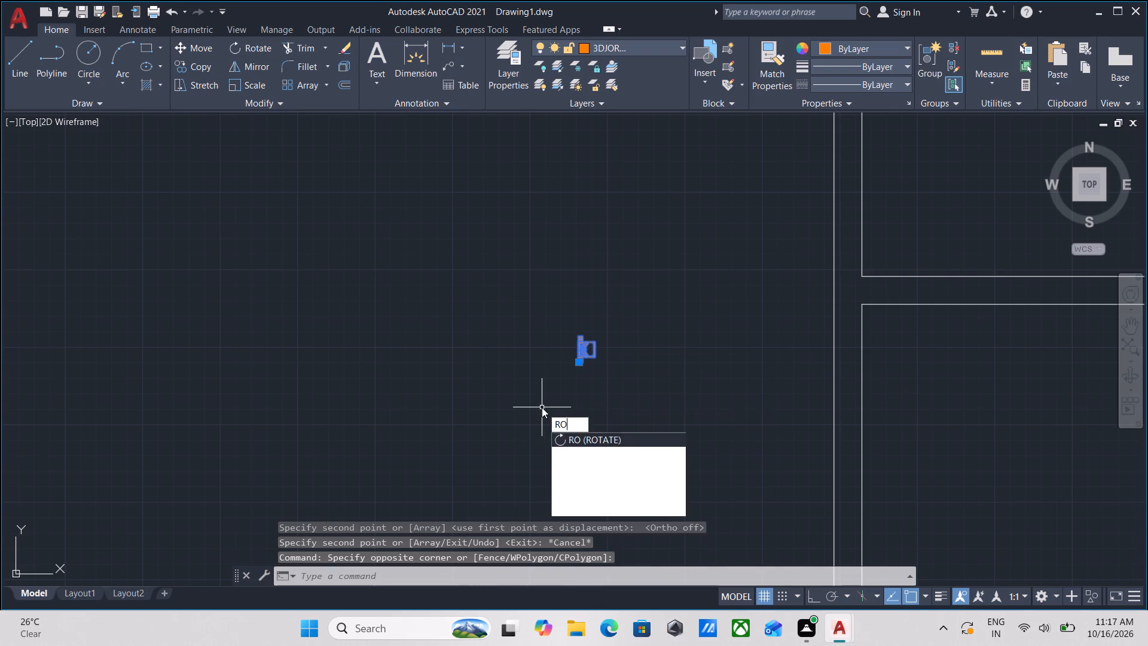
{"action": "key", "text": "Return"}
{"action": "scroll", "coordinate": [609, 370], "scroll_direction": "up", "scroll_amount": 3}
{"action": "scroll", "coordinate": [494, 324], "scroll_direction": "up", "scroll_amount": 1}
{"action": "left_click", "coordinate": [492, 351]}
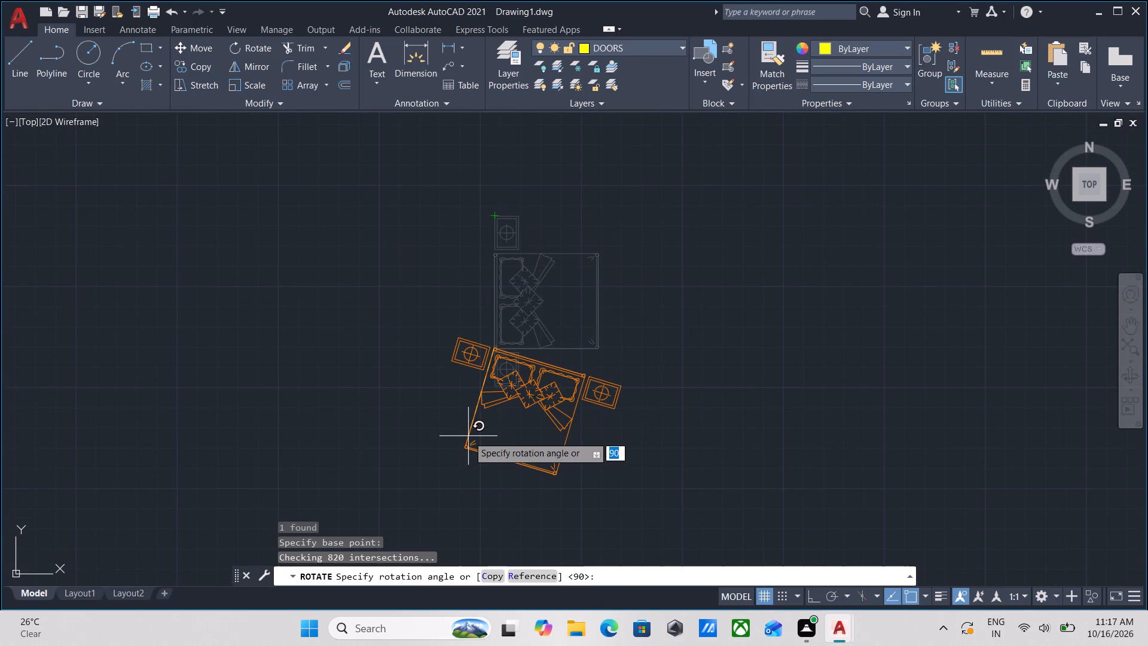
{"action": "key", "text": "F8"}
{"action": "middle_click_drag", "start_coordinate": [490, 413], "coordinate": [443, 272]}
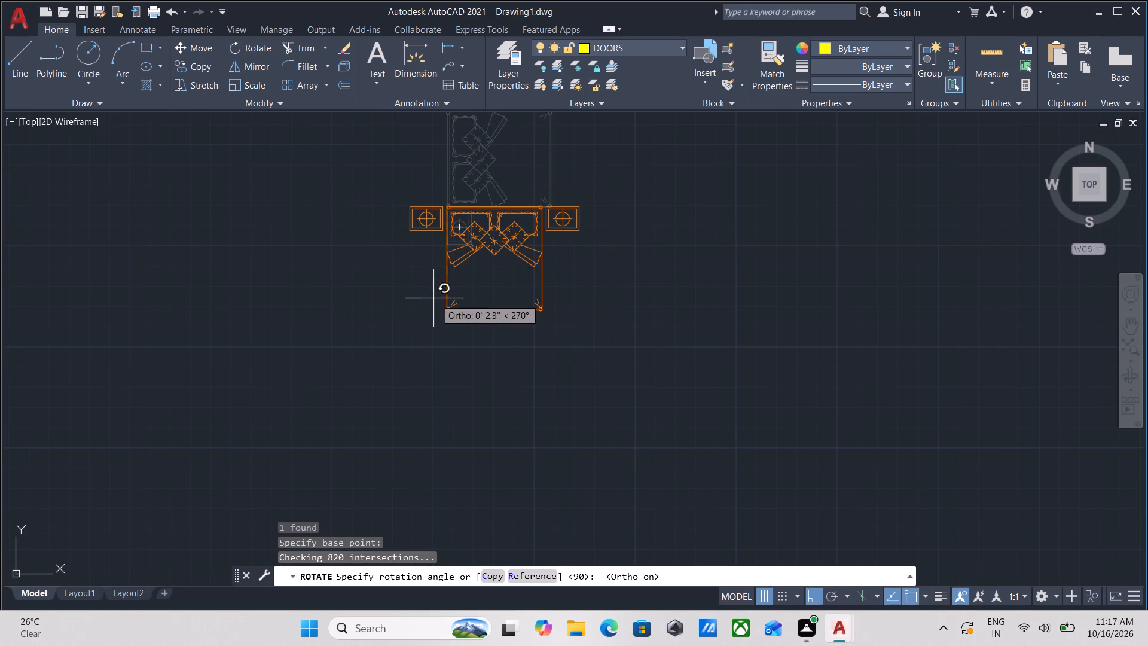
{"action": "left_click", "coordinate": [377, 231]}
Move the copied bed by its corner grip about 4'-7" at 47°, near the upper-left room's upper-right inner corner, with ortho off.
{"action": "left_click_drag", "start_coordinate": [464, 319], "coordinate": [450, 309]}
{"action": "left_click", "coordinate": [407, 270]}
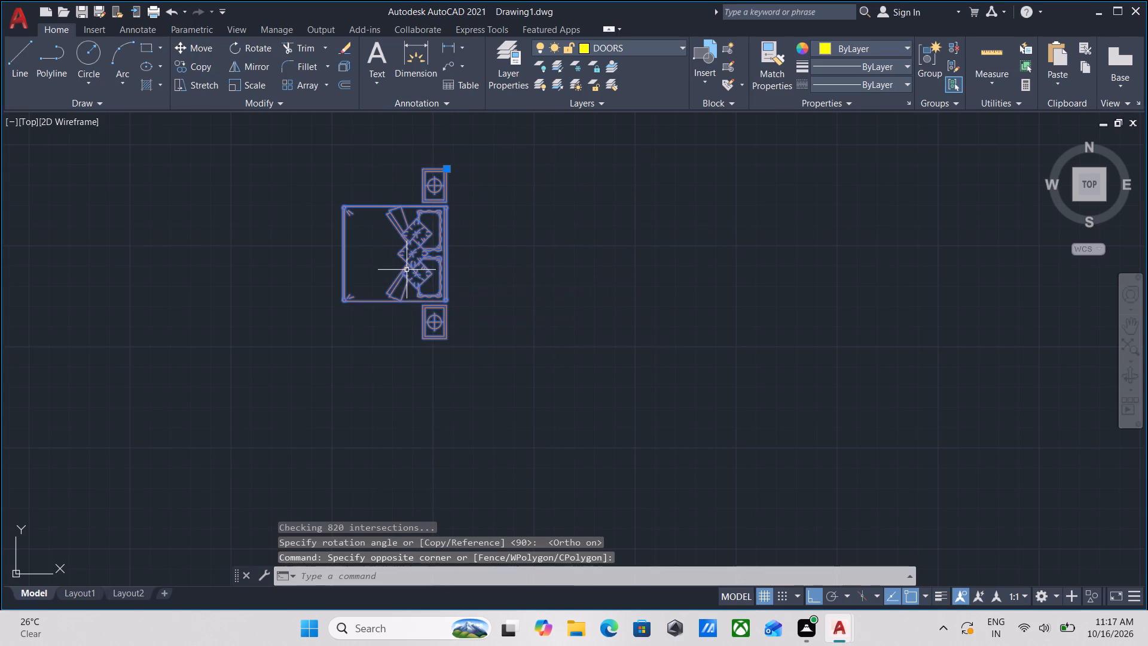
{"action": "left_click", "coordinate": [447, 168]}
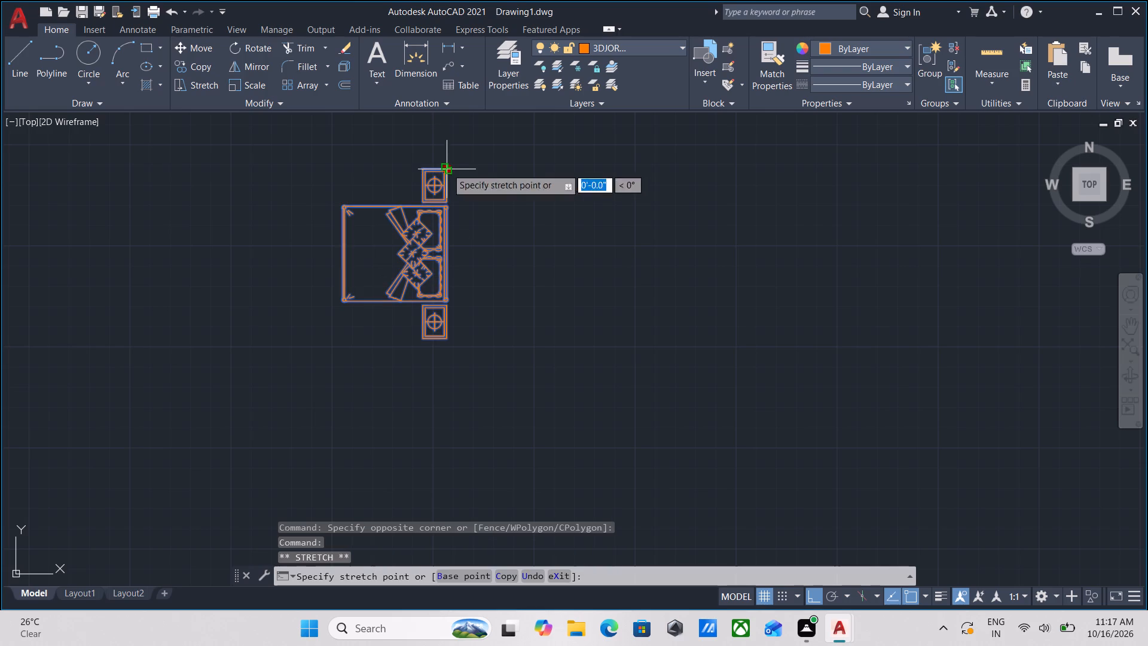
{"action": "middle_click_drag", "start_coordinate": [661, 185], "coordinate": [341, 220]}
{"action": "scroll", "coordinate": [430, 234], "scroll_direction": "down", "scroll_amount": 4}
{"action": "middle_click_drag", "start_coordinate": [521, 251], "coordinate": [410, 263]}
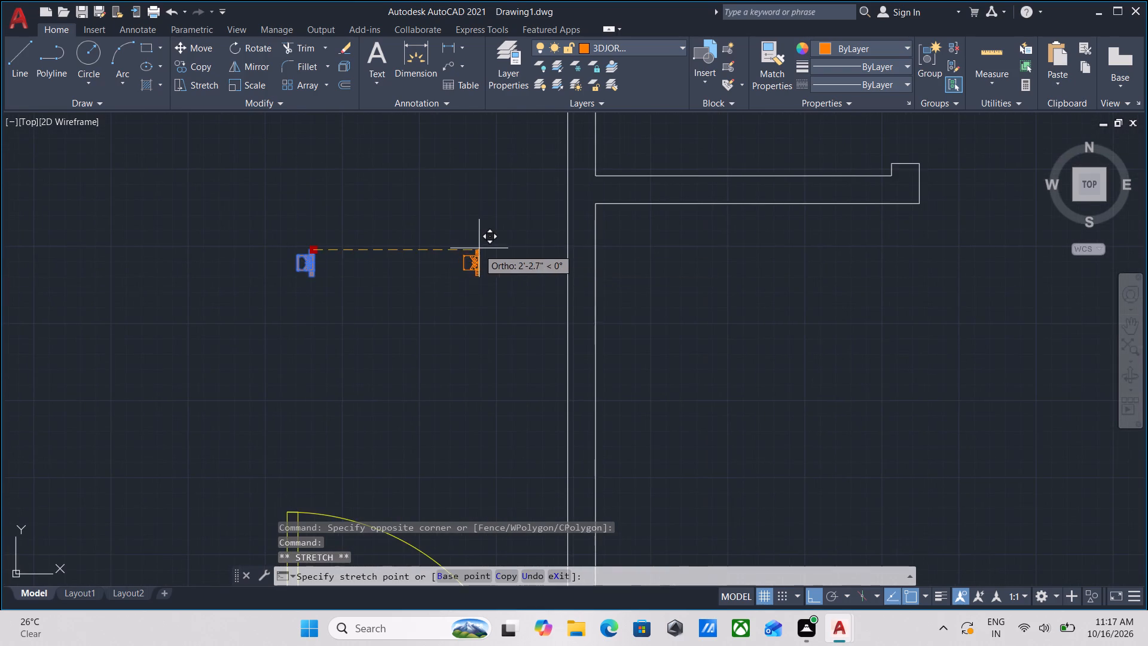
{"action": "scroll", "coordinate": [479, 248], "scroll_direction": "down", "scroll_amount": 2}
{"action": "middle_click_drag", "start_coordinate": [479, 248], "coordinate": [494, 309]}
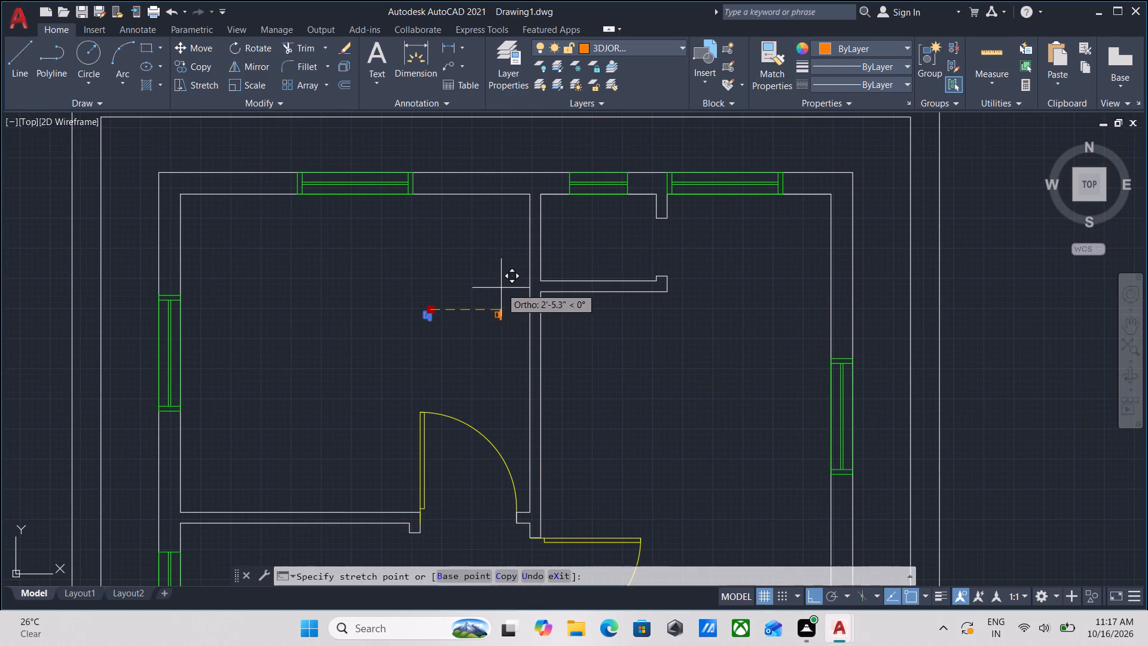
{"action": "middle_click_drag", "start_coordinate": [484, 243], "coordinate": [527, 308]}
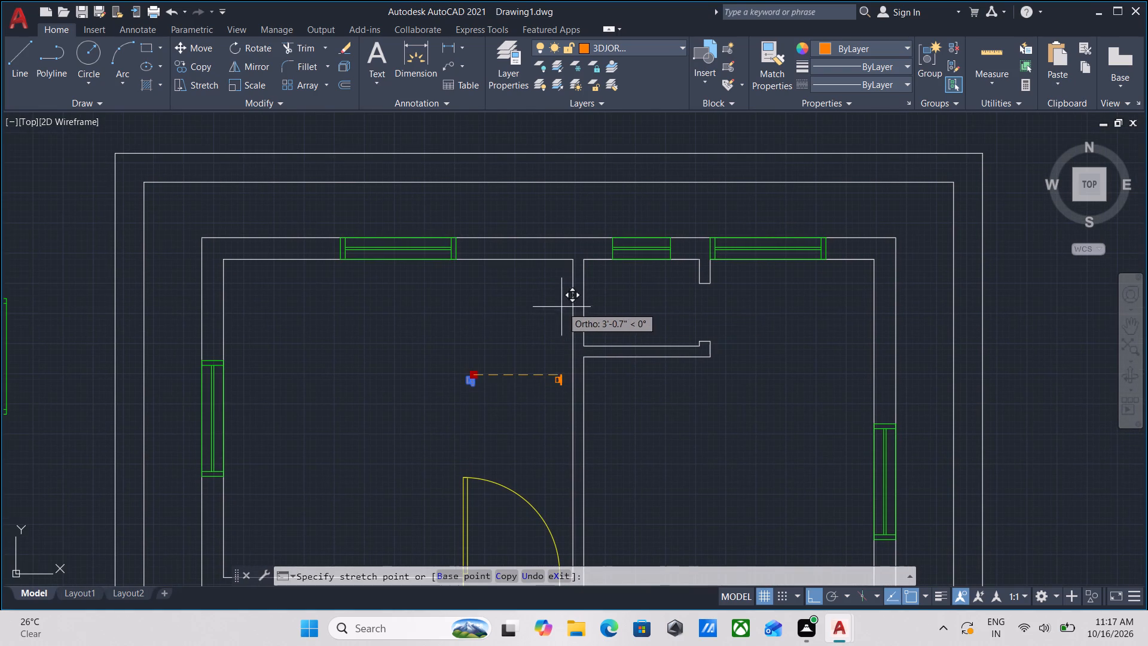
{"action": "key", "text": "F8"}
{"action": "scroll", "coordinate": [536, 329], "scroll_direction": "up", "scroll_amount": 2}
{"action": "middle_click_drag", "start_coordinate": [536, 291], "coordinate": [626, 377]}
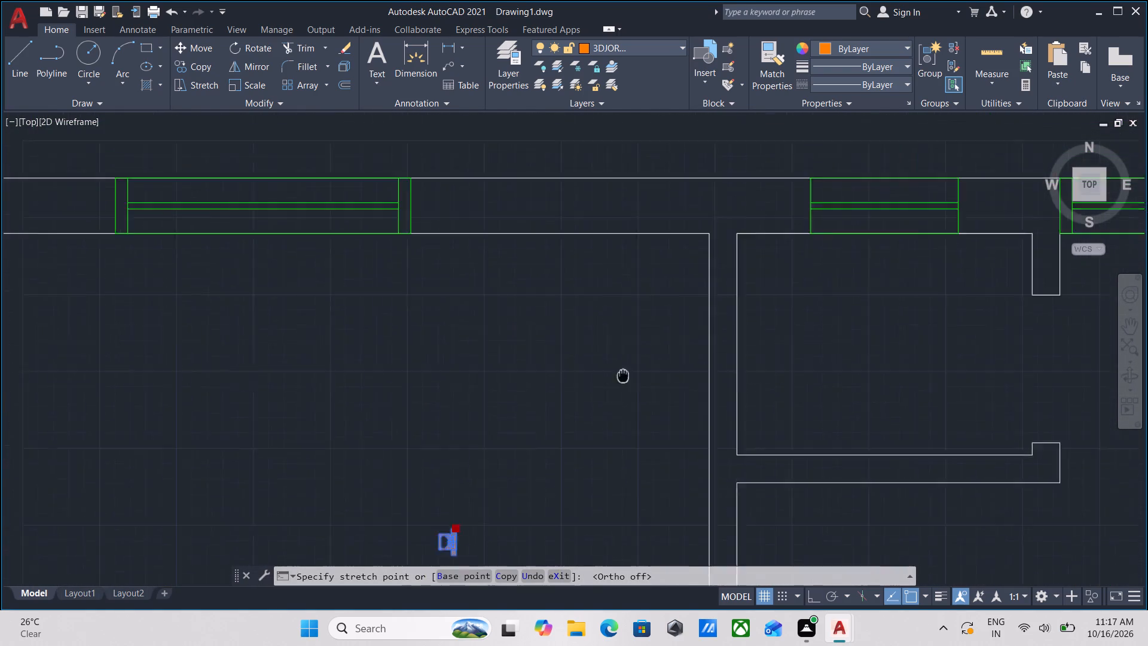
{"action": "middle_click_drag", "start_coordinate": [626, 377], "coordinate": [666, 407]}
{"action": "scroll", "coordinate": [722, 338], "scroll_direction": "up", "scroll_amount": 2}
{"action": "scroll", "coordinate": [704, 273], "scroll_direction": "up", "scroll_amount": 2}
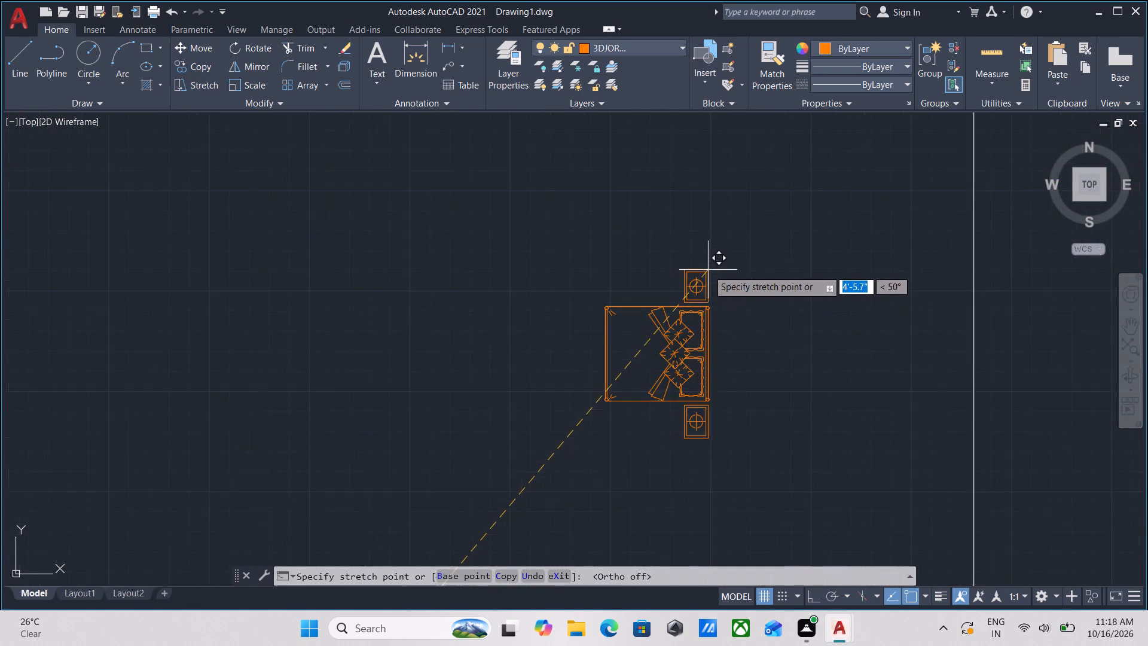
{"action": "middle_click_drag", "start_coordinate": [708, 270], "coordinate": [750, 383]}
{"action": "scroll", "coordinate": [872, 325], "scroll_direction": "down", "scroll_amount": 2}
{"action": "middle_click_drag", "start_coordinate": [872, 325], "coordinate": [851, 341]}
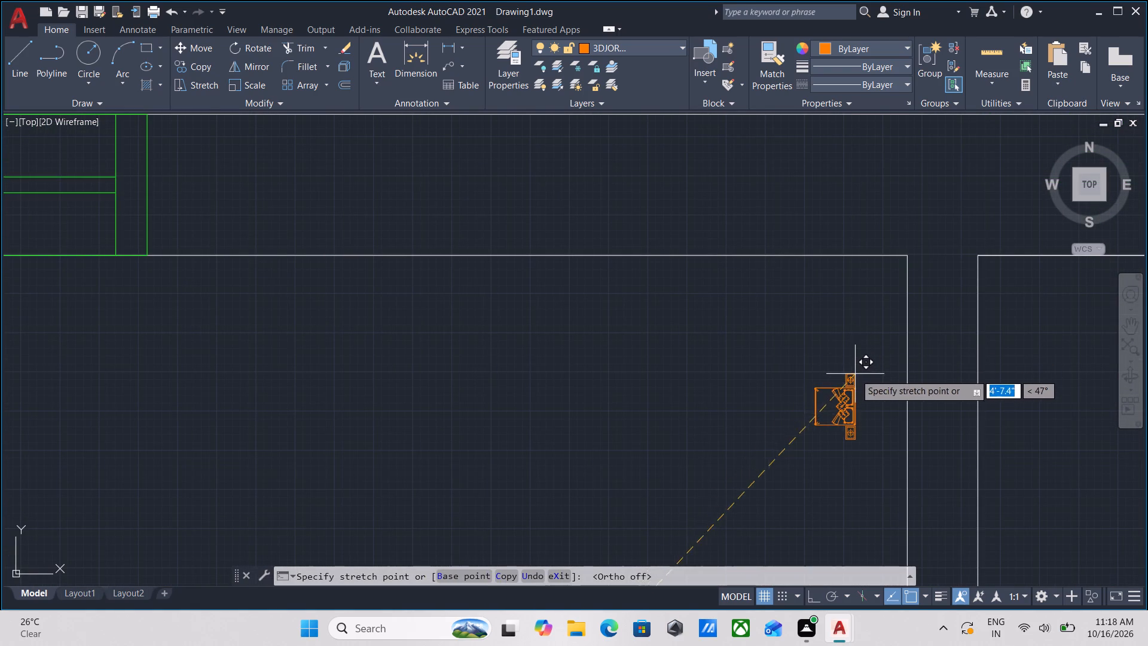
{"action": "left_click", "coordinate": [855, 374]}
{"action": "scroll", "coordinate": [856, 386], "scroll_direction": "up", "scroll_amount": 2}
{"action": "key", "text": "Escape"}
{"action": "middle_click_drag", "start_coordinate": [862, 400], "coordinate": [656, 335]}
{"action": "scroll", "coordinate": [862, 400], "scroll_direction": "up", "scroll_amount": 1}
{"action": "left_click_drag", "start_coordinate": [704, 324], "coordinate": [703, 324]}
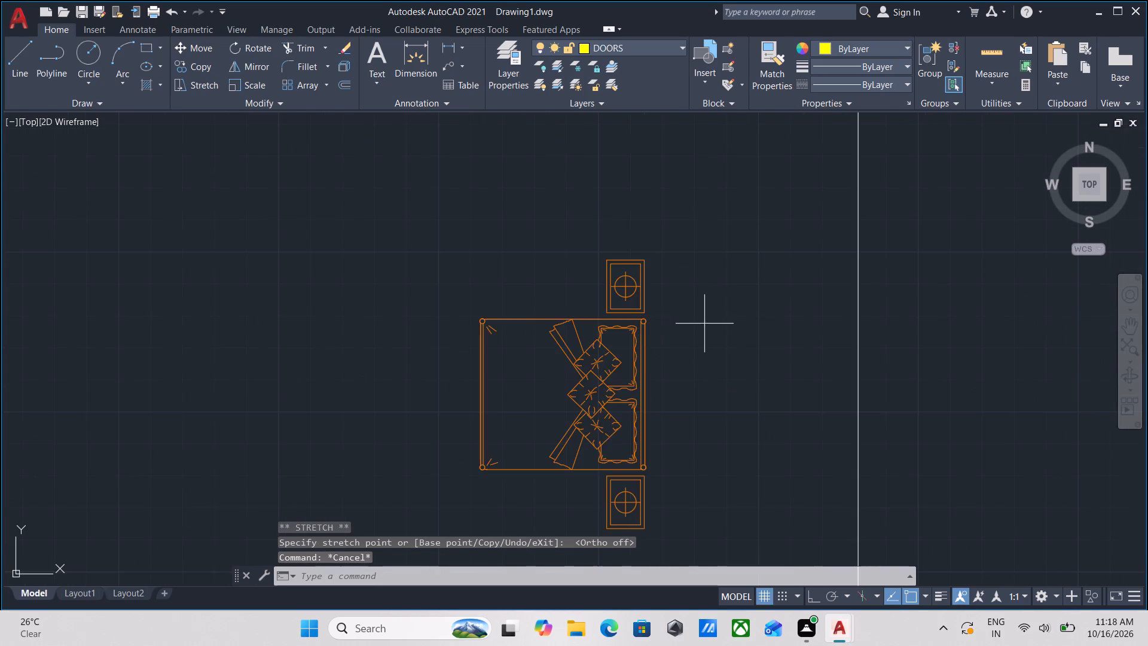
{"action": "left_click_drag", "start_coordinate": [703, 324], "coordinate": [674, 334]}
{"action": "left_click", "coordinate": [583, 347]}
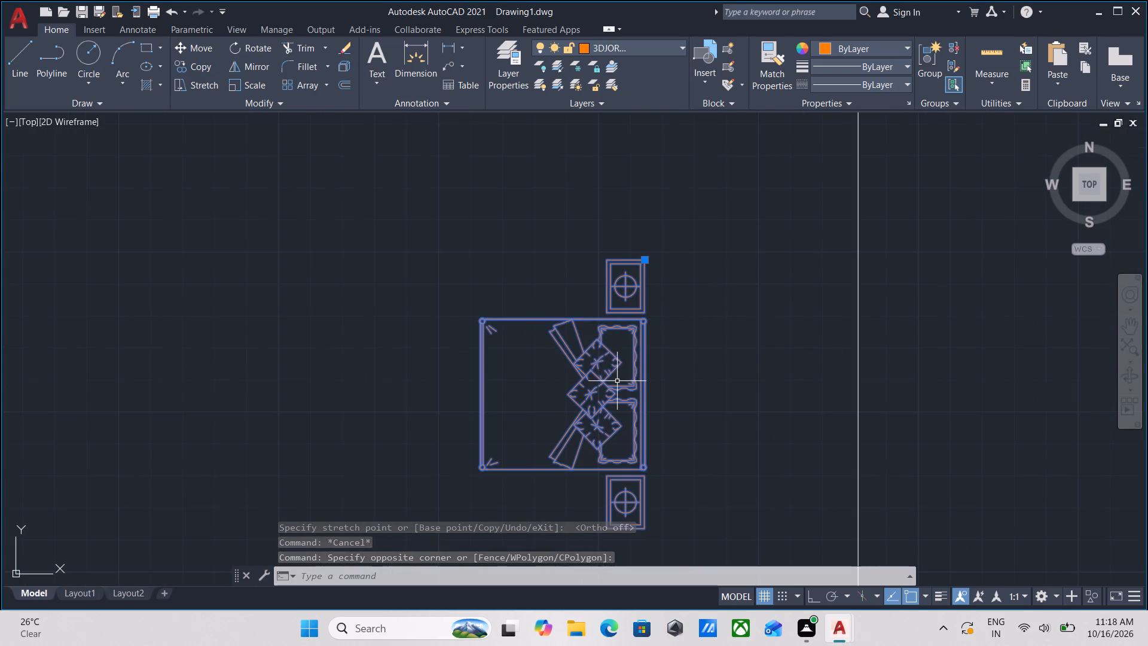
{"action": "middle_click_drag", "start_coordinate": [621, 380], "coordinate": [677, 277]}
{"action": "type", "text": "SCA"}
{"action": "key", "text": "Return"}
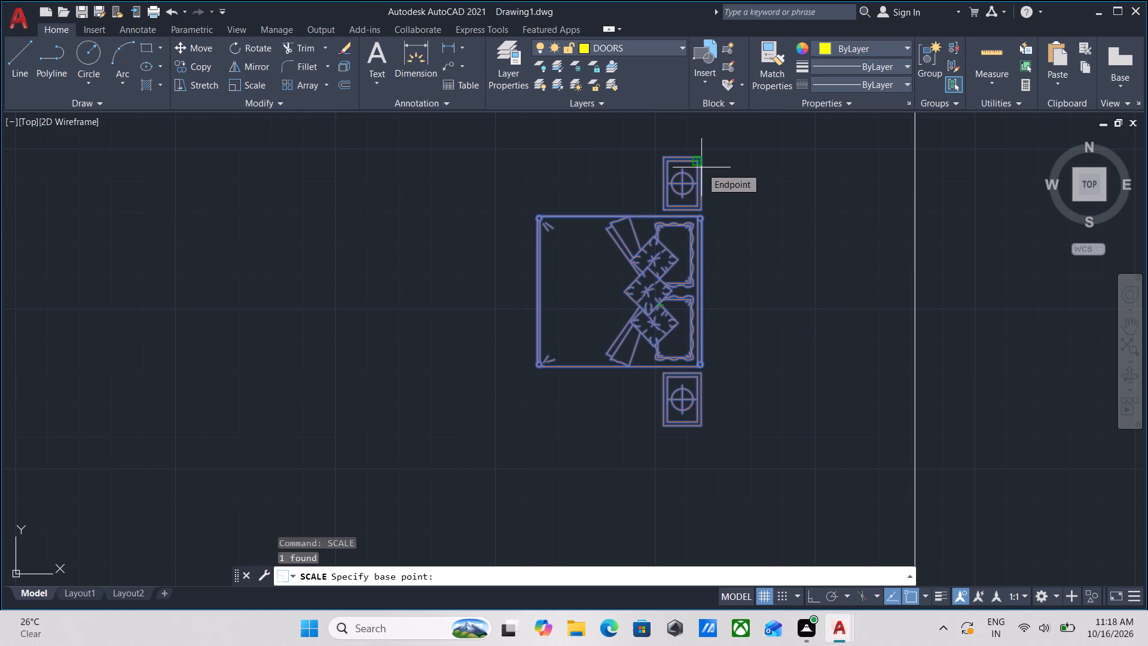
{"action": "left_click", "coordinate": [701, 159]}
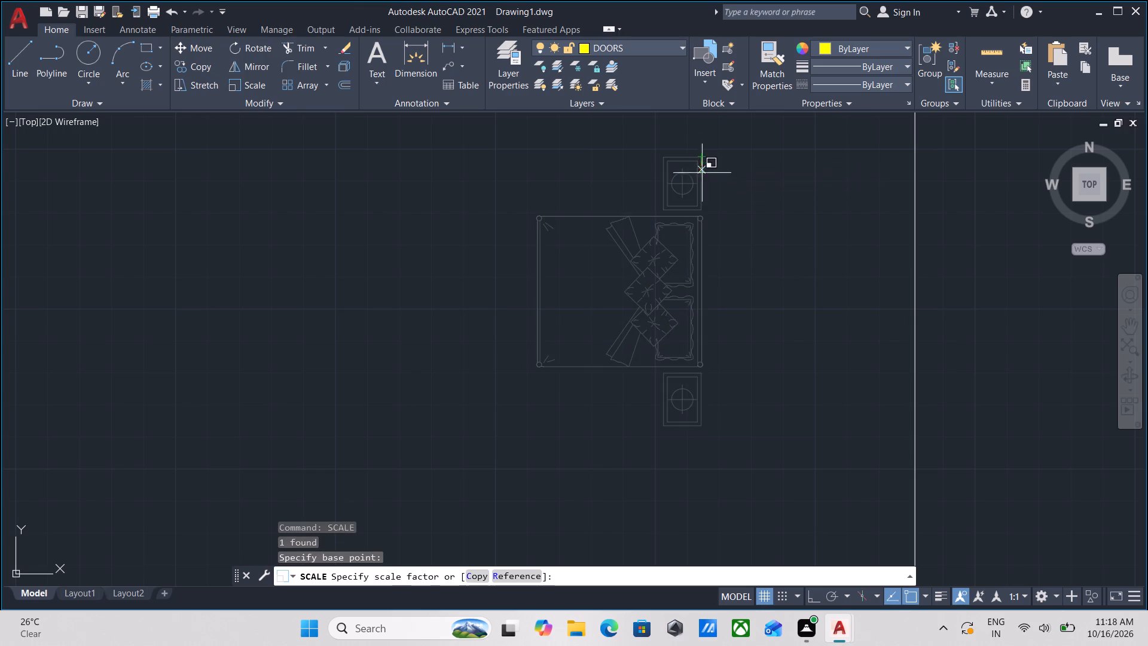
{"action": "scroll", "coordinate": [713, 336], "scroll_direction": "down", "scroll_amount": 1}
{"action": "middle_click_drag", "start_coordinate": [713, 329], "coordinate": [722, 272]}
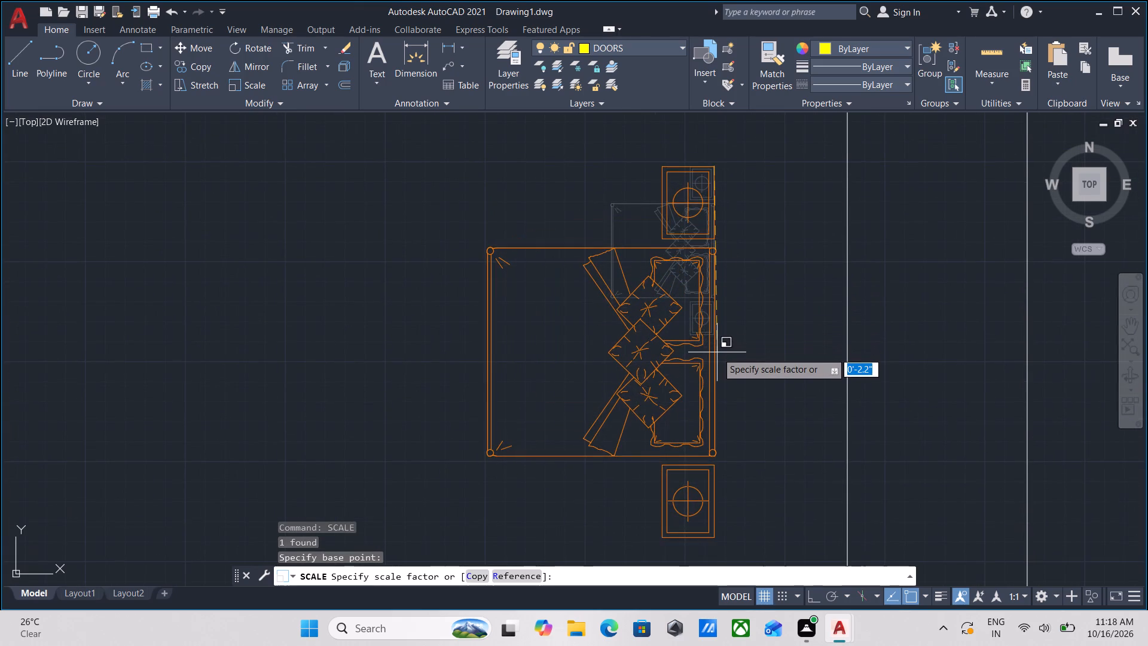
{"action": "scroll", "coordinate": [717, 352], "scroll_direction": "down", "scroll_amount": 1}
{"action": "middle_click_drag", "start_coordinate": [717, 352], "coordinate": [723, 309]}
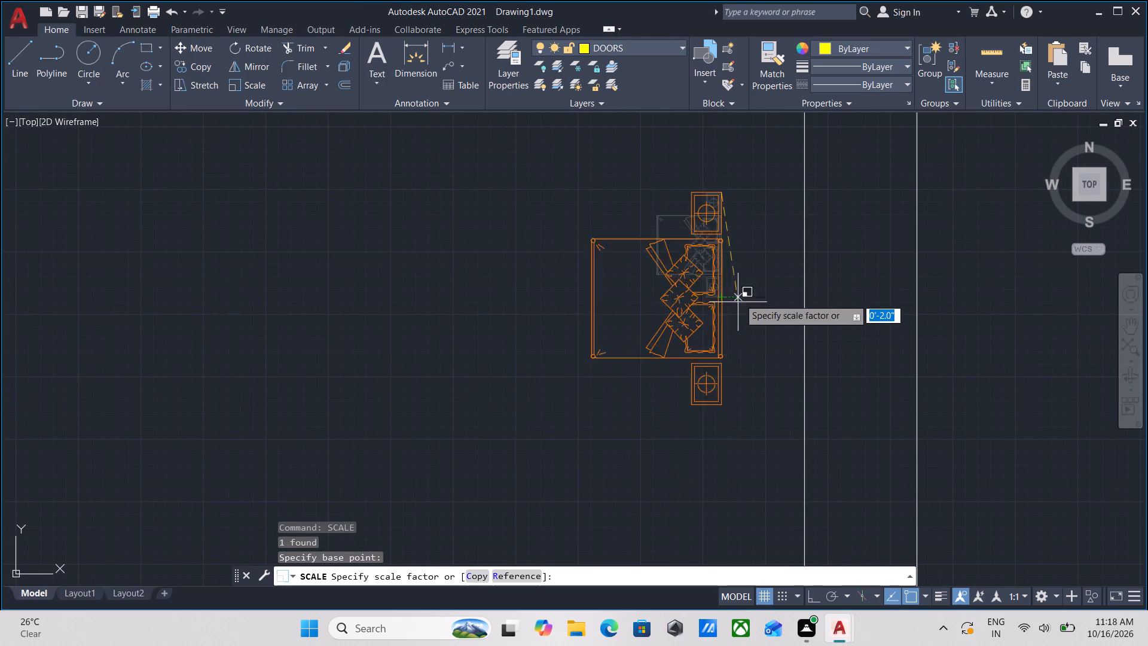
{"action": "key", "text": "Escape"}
Scale the copied bed about its upper foot-end corner, using its upper long edge as reference and 4' as the new length, with ortho on.
{"action": "scroll", "coordinate": [680, 221], "scroll_direction": "up", "scroll_amount": 1}
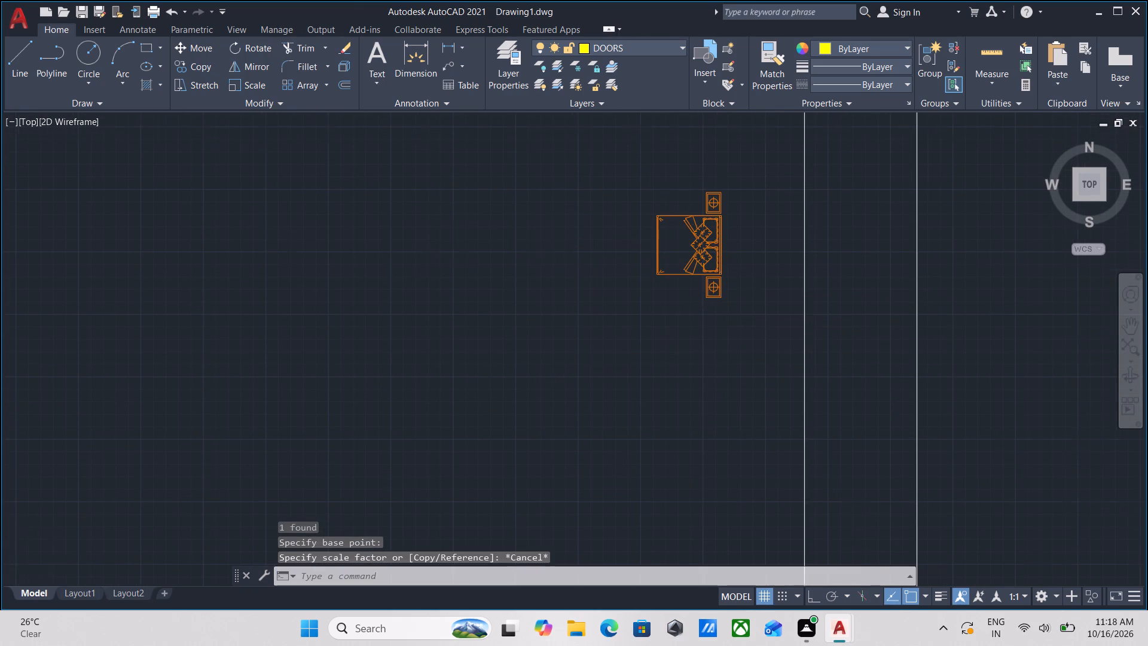
{"action": "scroll", "coordinate": [675, 218], "scroll_direction": "up", "scroll_amount": 2}
{"action": "left_click_drag", "start_coordinate": [661, 170], "coordinate": [656, 176]}
{"action": "left_click", "coordinate": [606, 242]}
{"action": "middle_click_drag", "start_coordinate": [643, 262], "coordinate": [607, 297]}
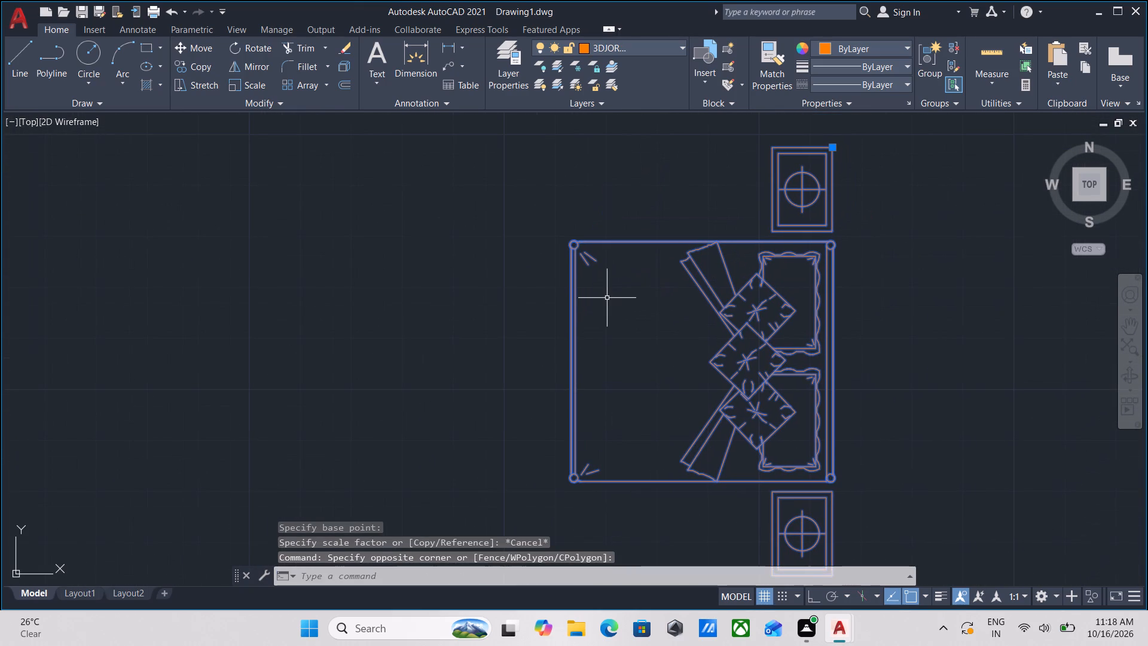
{"action": "type", "text": "SCA"}
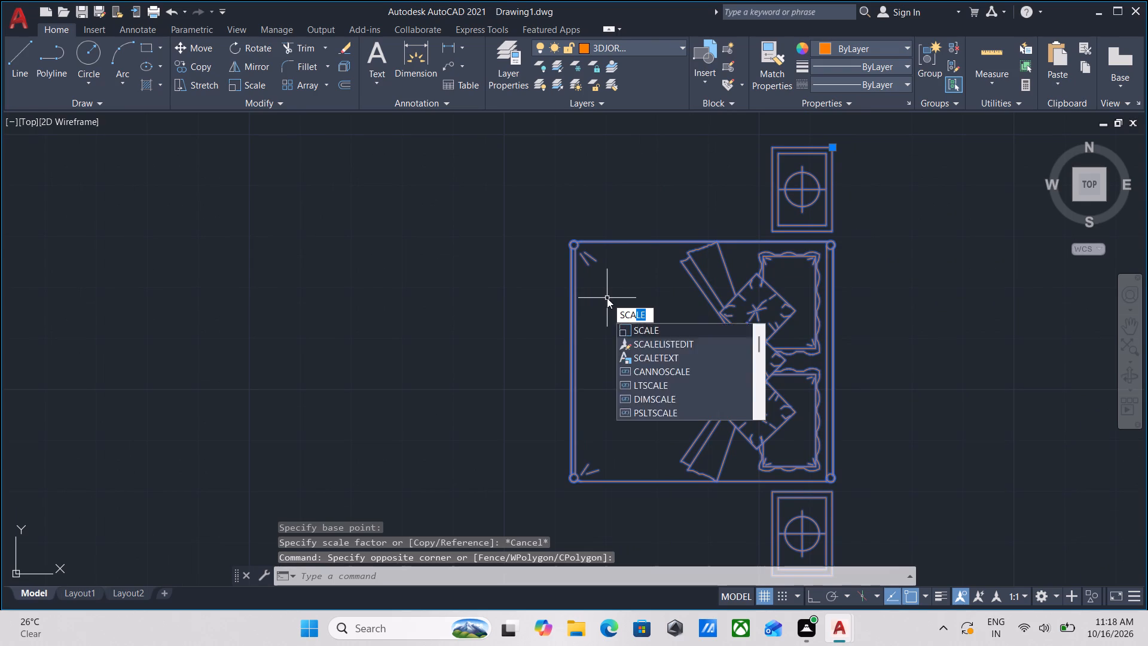
{"action": "key", "text": "Return"}
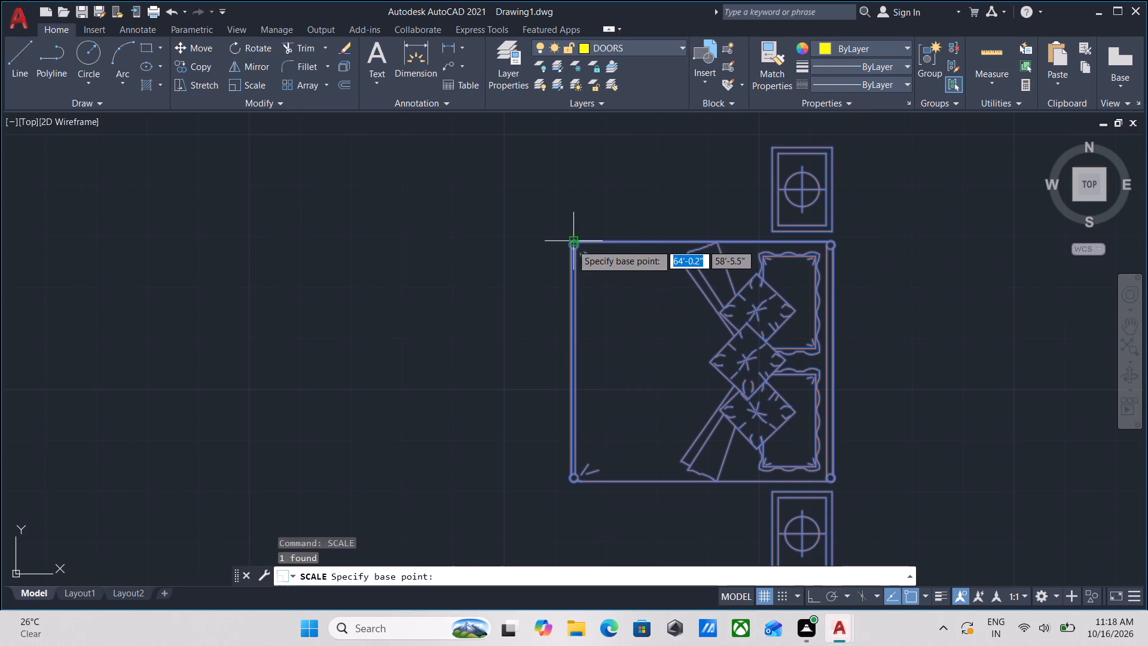
{"action": "left_click", "coordinate": [572, 244]}
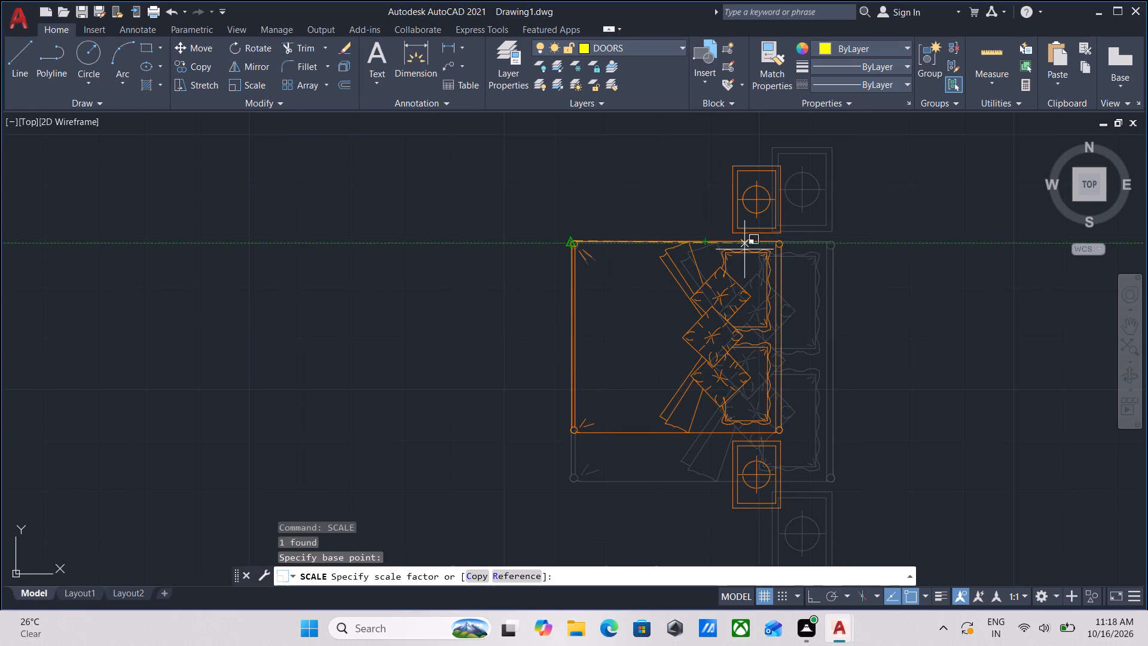
{"action": "key", "text": "F8"}
{"action": "middle_click_drag", "start_coordinate": [863, 246], "coordinate": [496, 270]}
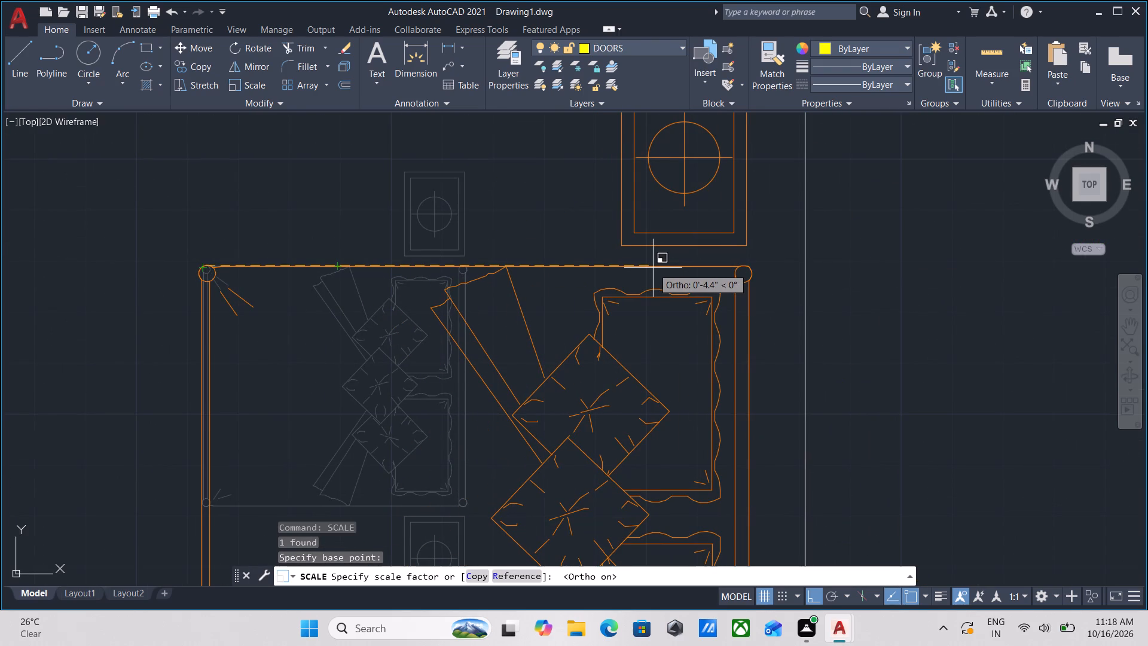
{"action": "key", "text": "r"}
{"action": "key", "text": "Return"}
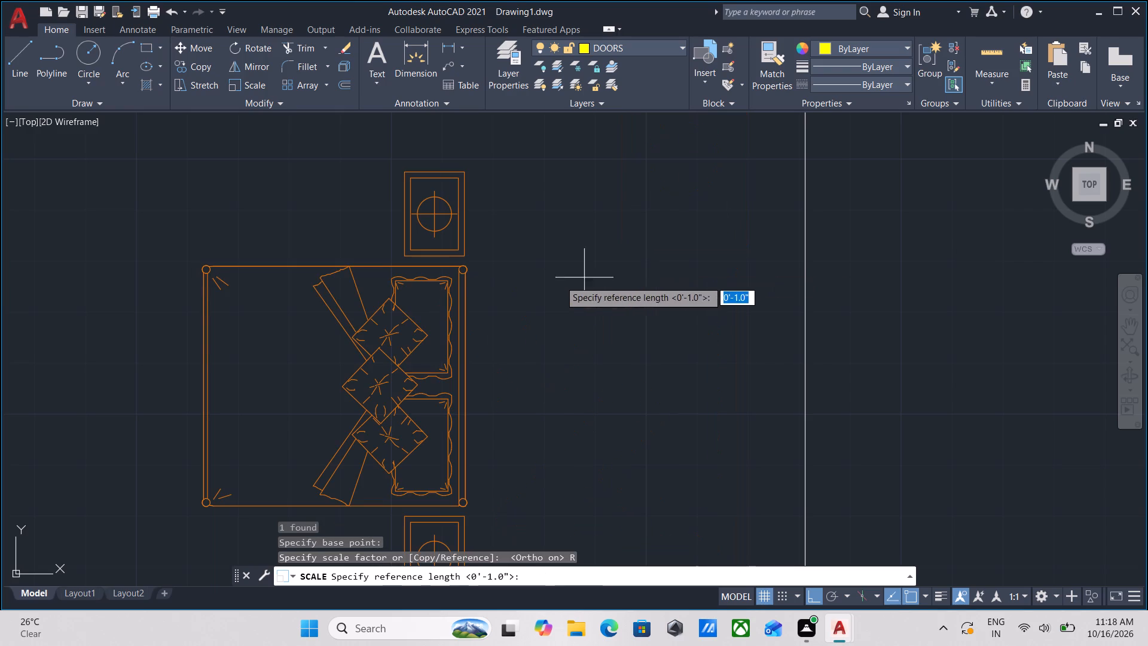
{"action": "scroll", "coordinate": [198, 264], "scroll_direction": "up", "scroll_amount": 3}
{"action": "left_click", "coordinate": [228, 269]}
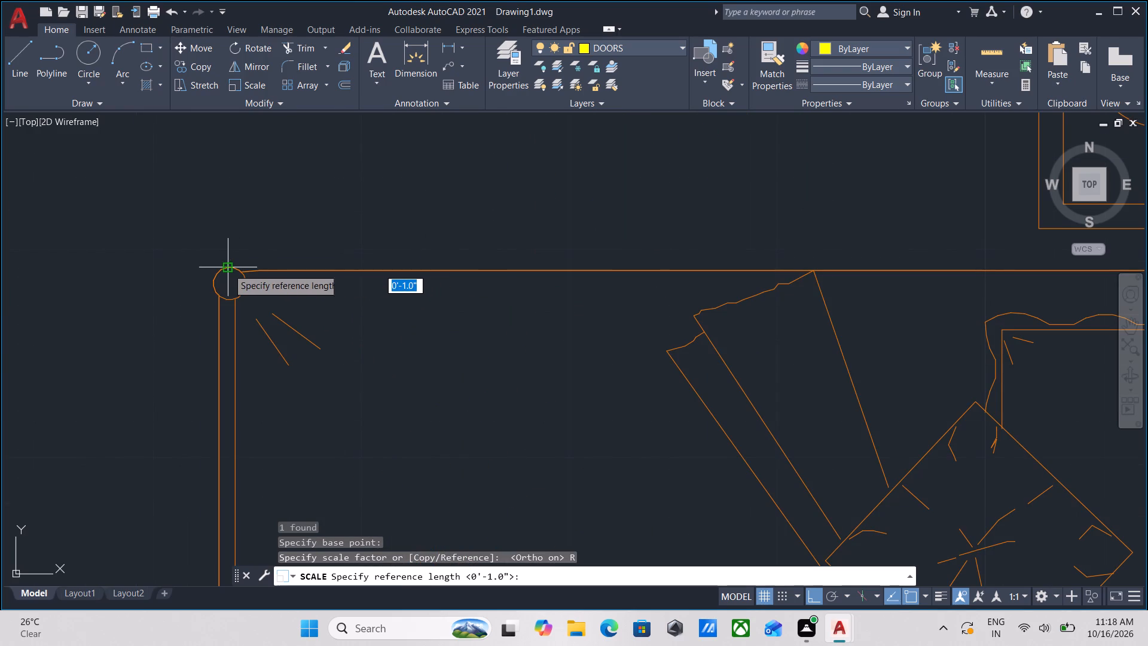
{"action": "middle_click_drag", "start_coordinate": [596, 271], "coordinate": [233, 287]}
{"action": "scroll", "coordinate": [596, 276], "scroll_direction": "down", "scroll_amount": 2}
{"action": "middle_click_drag", "start_coordinate": [584, 284], "coordinate": [306, 286]}
{"action": "scroll", "coordinate": [413, 272], "scroll_direction": "up", "scroll_amount": 2}
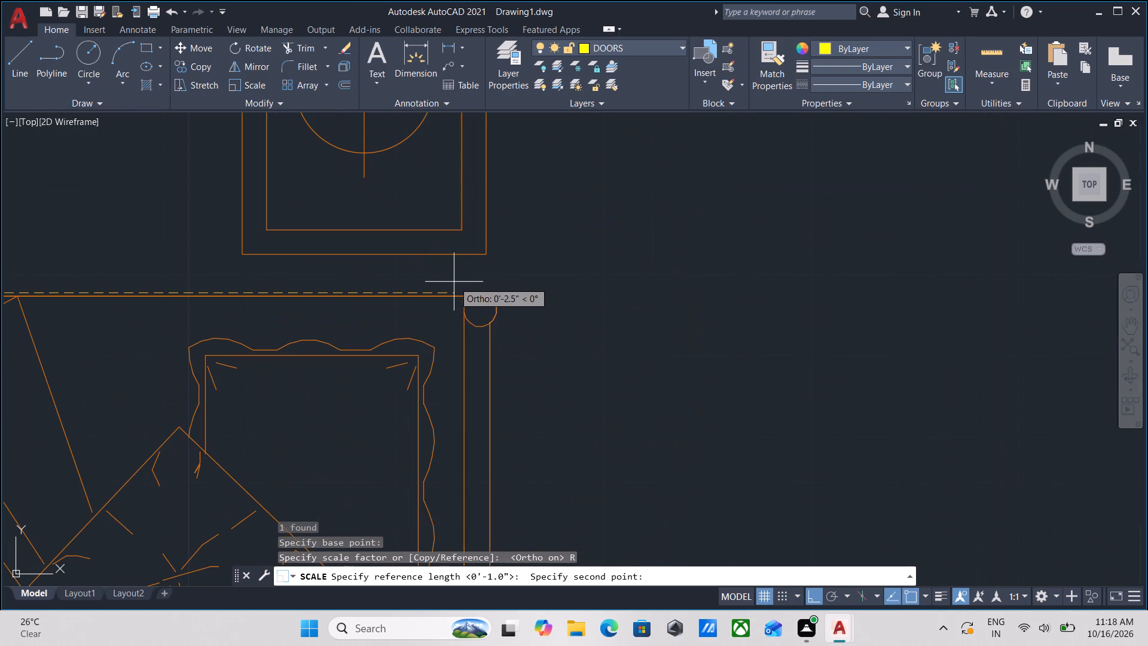
{"action": "left_click", "coordinate": [479, 294]}
{"action": "scroll", "coordinate": [704, 285], "scroll_direction": "down", "scroll_amount": 3}
{"action": "middle_click_drag", "start_coordinate": [704, 285], "coordinate": [427, 285]}
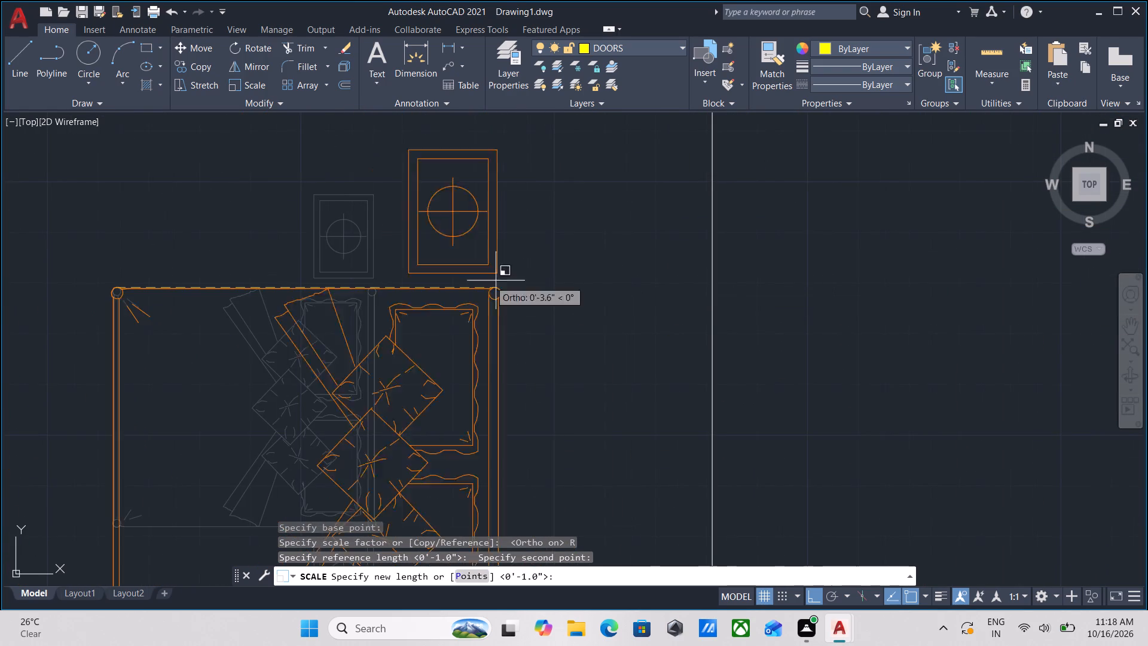
{"action": "scroll", "coordinate": [606, 278], "scroll_direction": "down", "scroll_amount": 1}
{"action": "middle_click_drag", "start_coordinate": [606, 278], "coordinate": [347, 280]}
{"action": "scroll", "coordinate": [561, 275], "scroll_direction": "down", "scroll_amount": 4}
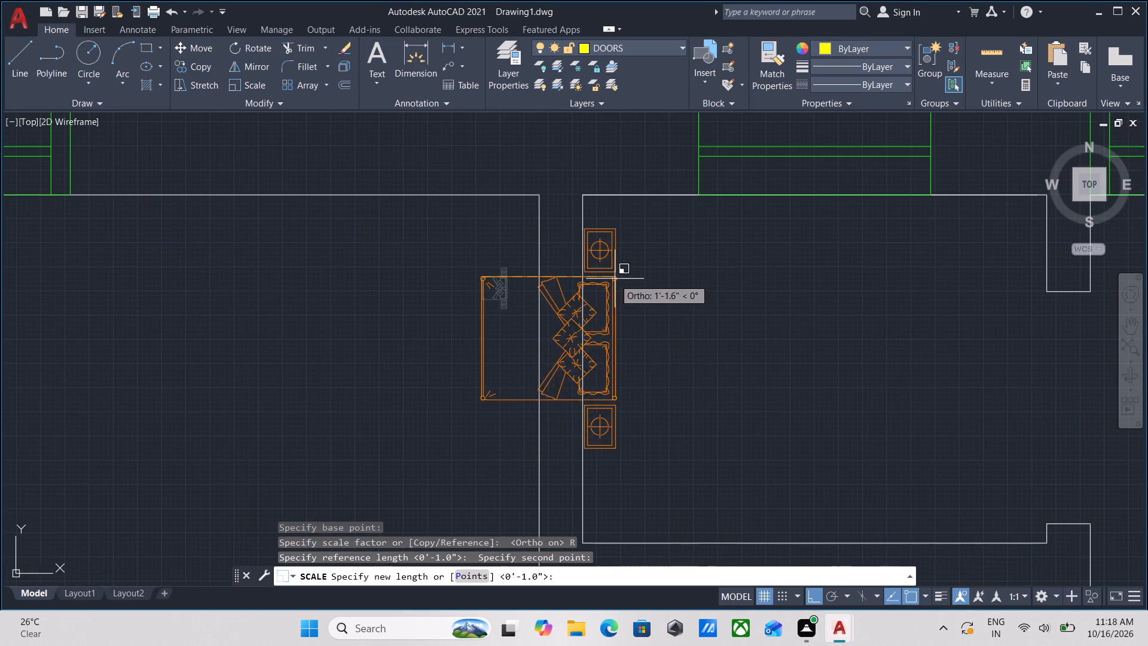
{"action": "scroll", "coordinate": [643, 281], "scroll_direction": "down", "scroll_amount": 2}
{"action": "middle_click_drag", "start_coordinate": [686, 281], "coordinate": [547, 290]}
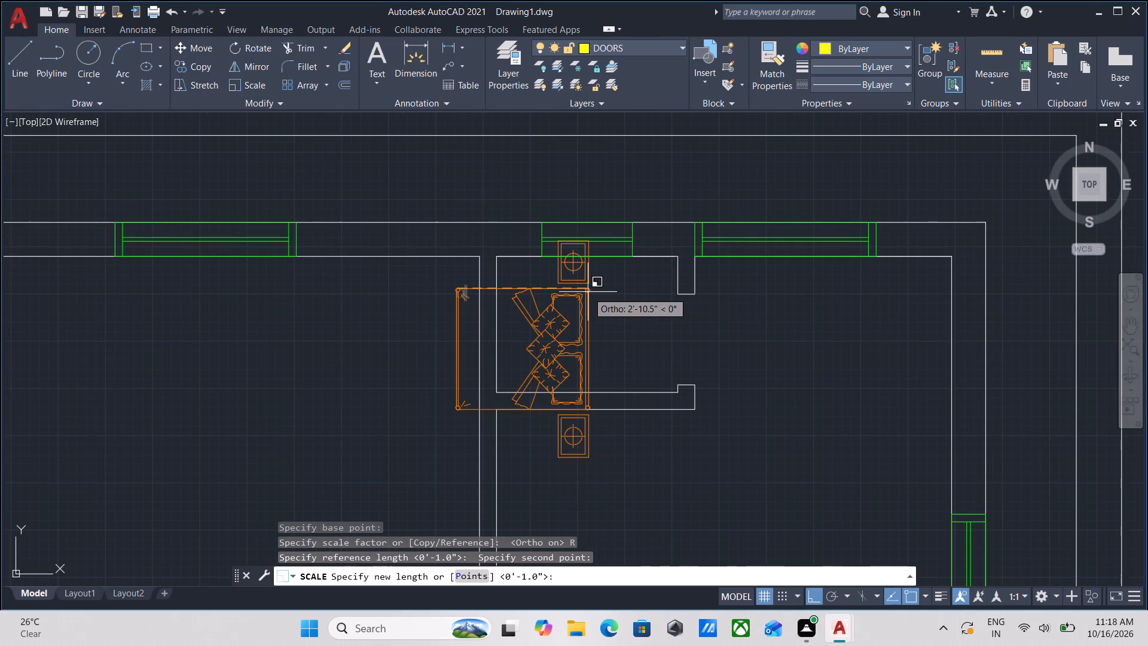
{"action": "type", "text": "4'"}
{"action": "key", "text": "Return"}
Move the scaled bed by its corner grip into the upper-left room, headboard beside the central wall near the upper corner, with ortho off.
{"action": "scroll", "coordinate": [588, 292], "scroll_direction": "down", "scroll_amount": 2}
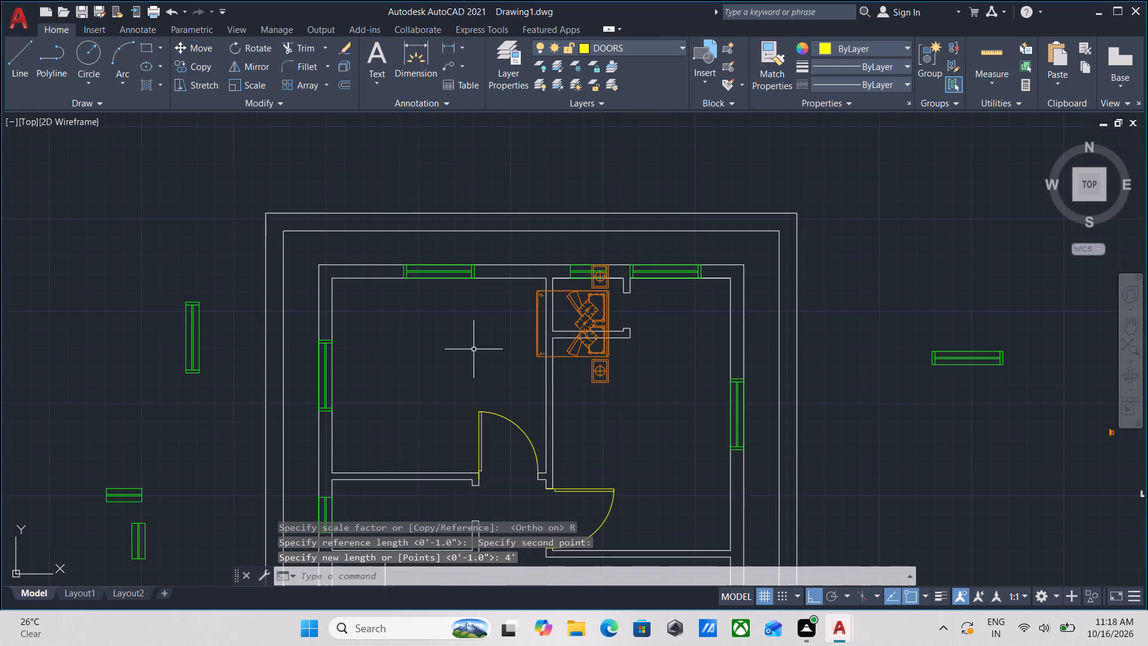
{"action": "scroll", "coordinate": [484, 340], "scroll_direction": "up", "scroll_amount": 1}
{"action": "scroll", "coordinate": [560, 339], "scroll_direction": "up", "scroll_amount": 2}
{"action": "left_click", "coordinate": [590, 313]}
{"action": "left_click", "coordinate": [581, 313]}
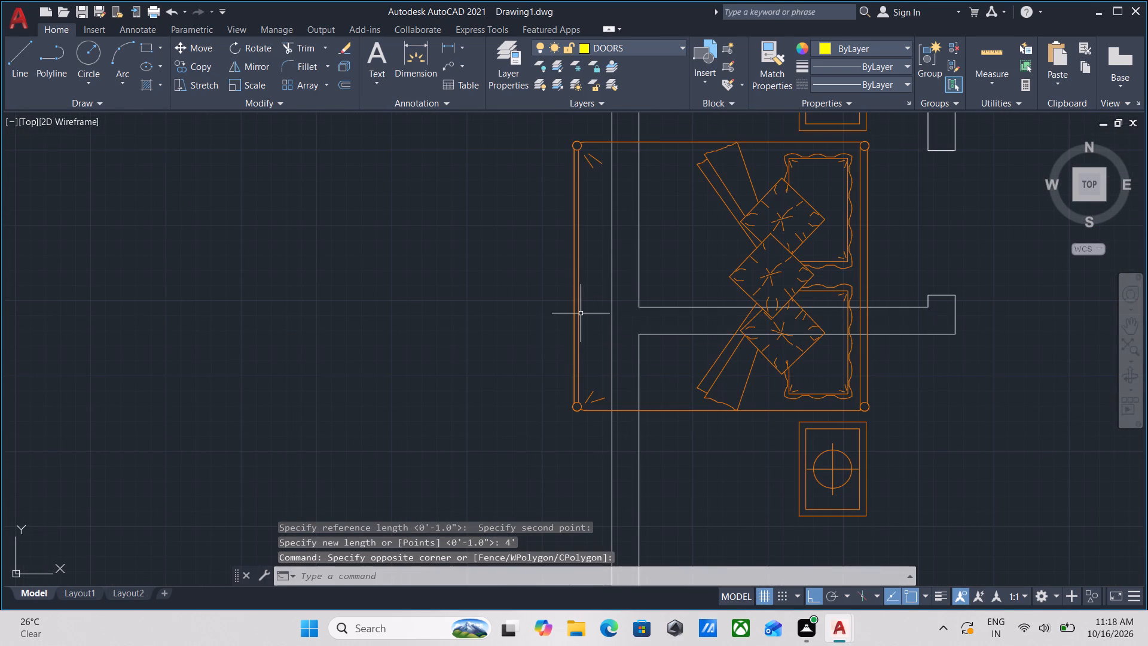
{"action": "left_click", "coordinate": [588, 317]}
{"action": "left_click", "coordinate": [511, 294]}
{"action": "scroll", "coordinate": [511, 294], "scroll_direction": "down", "scroll_amount": 1}
{"action": "middle_click_drag", "start_coordinate": [511, 294], "coordinate": [481, 327]}
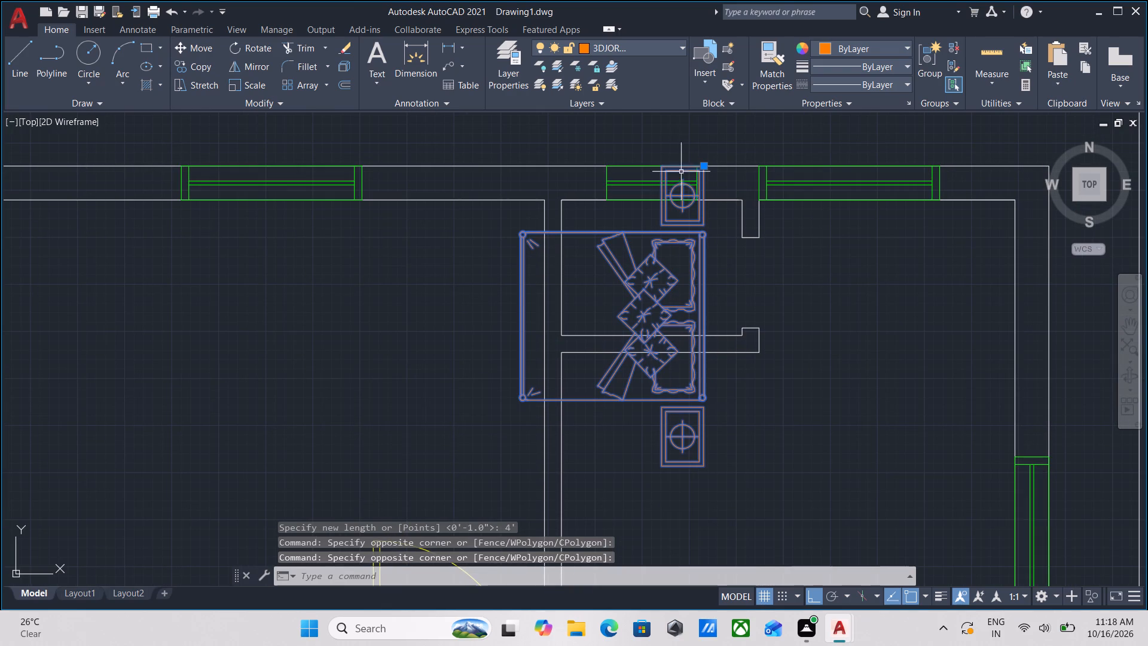
{"action": "left_click", "coordinate": [705, 167]}
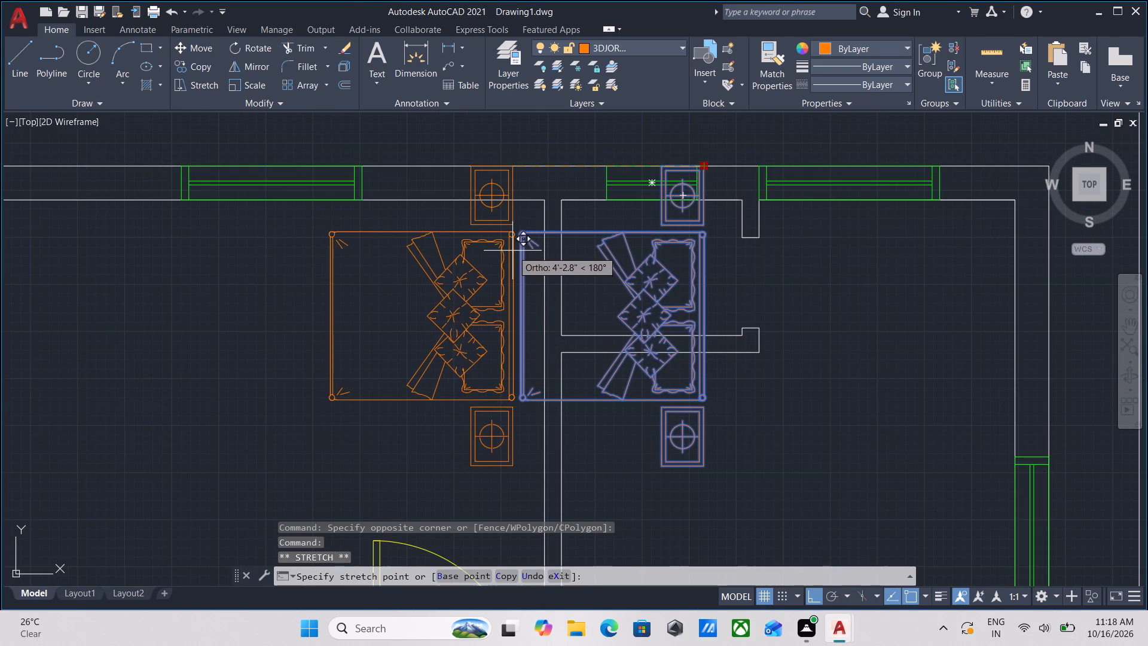
{"action": "key", "text": "F8"}
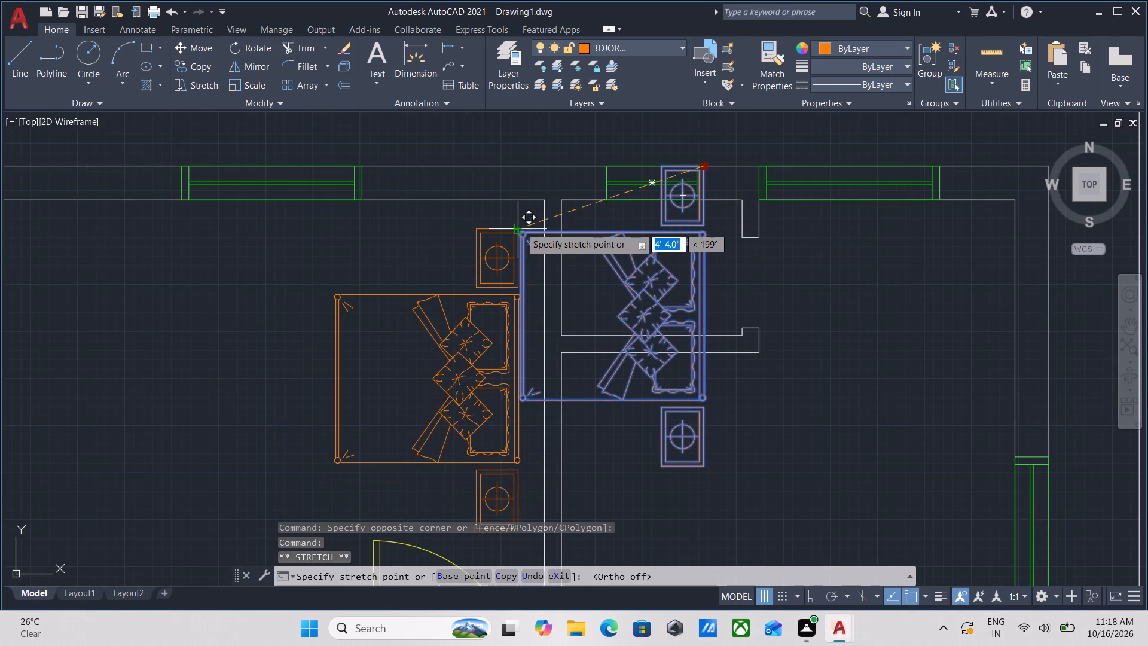
{"action": "left_click", "coordinate": [532, 217]}
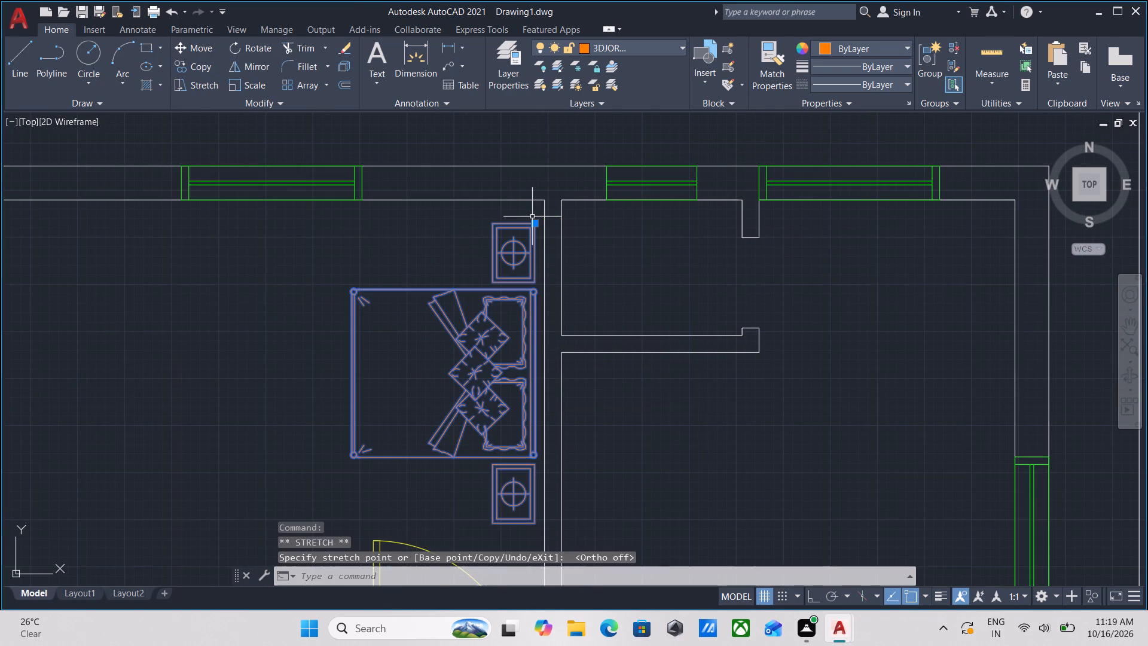
{"action": "scroll", "coordinate": [528, 257], "scroll_direction": "down", "scroll_amount": 1}
{"action": "middle_click_drag", "start_coordinate": [528, 258], "coordinate": [549, 210]}
{"action": "key", "text": "Escape"}
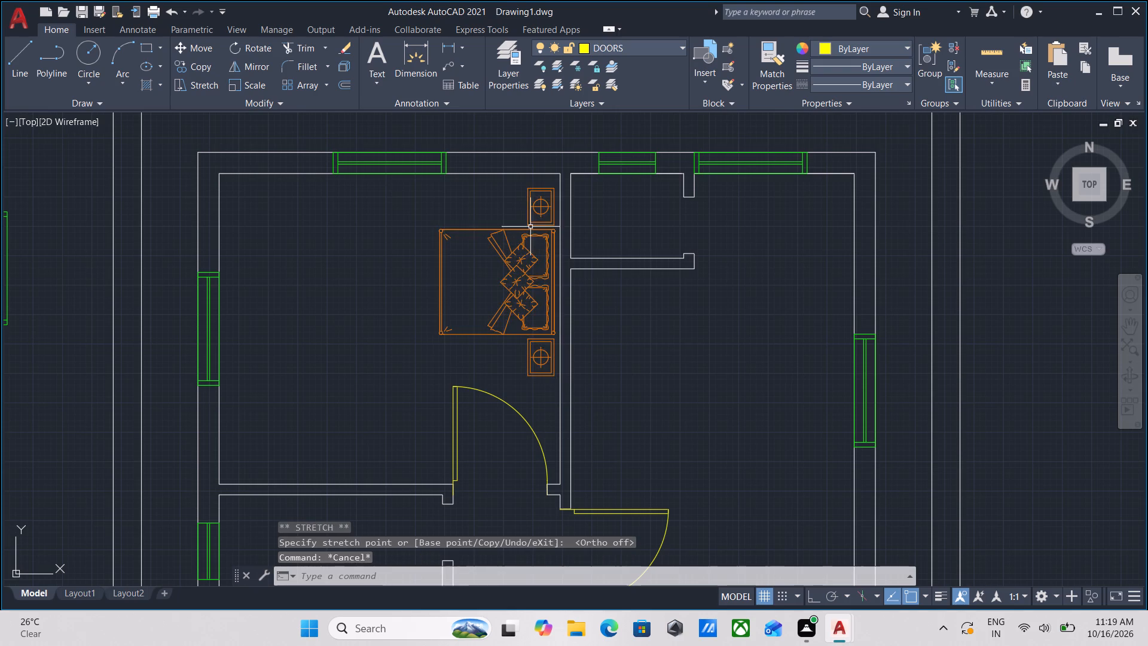
Copy the bed from its headboard edge about 11'-3" at 338° into the upper-right room, beside the outer wall's window.
{"action": "middle_click_drag", "start_coordinate": [555, 234], "coordinate": [572, 153]}
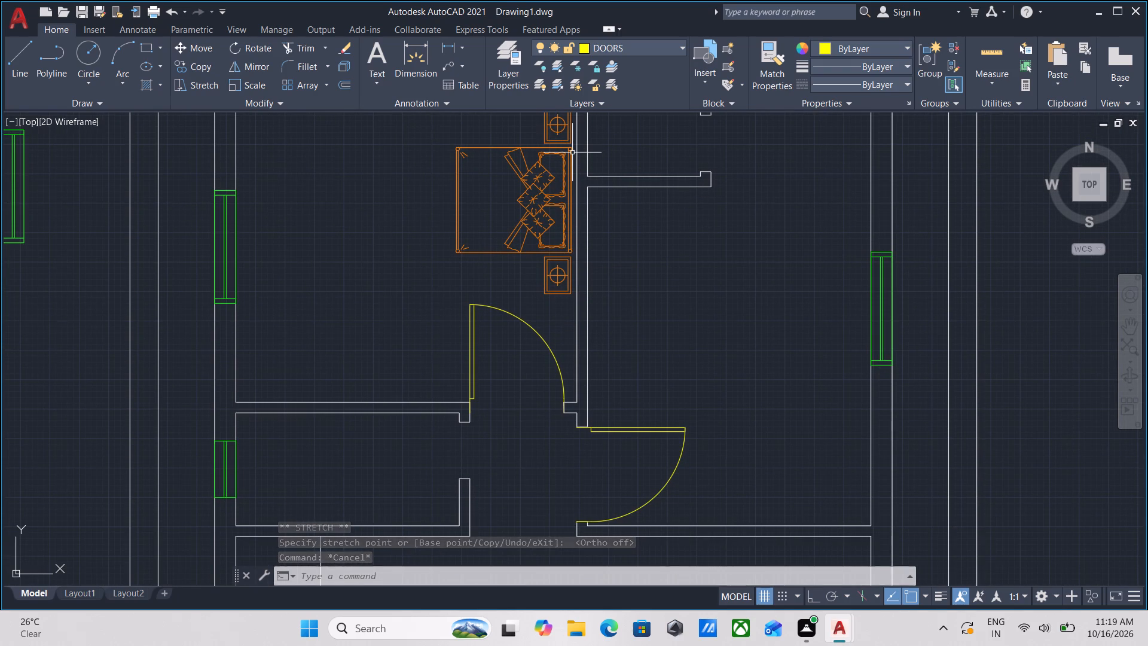
{"action": "scroll", "coordinate": [595, 218], "scroll_direction": "down", "scroll_amount": 1}
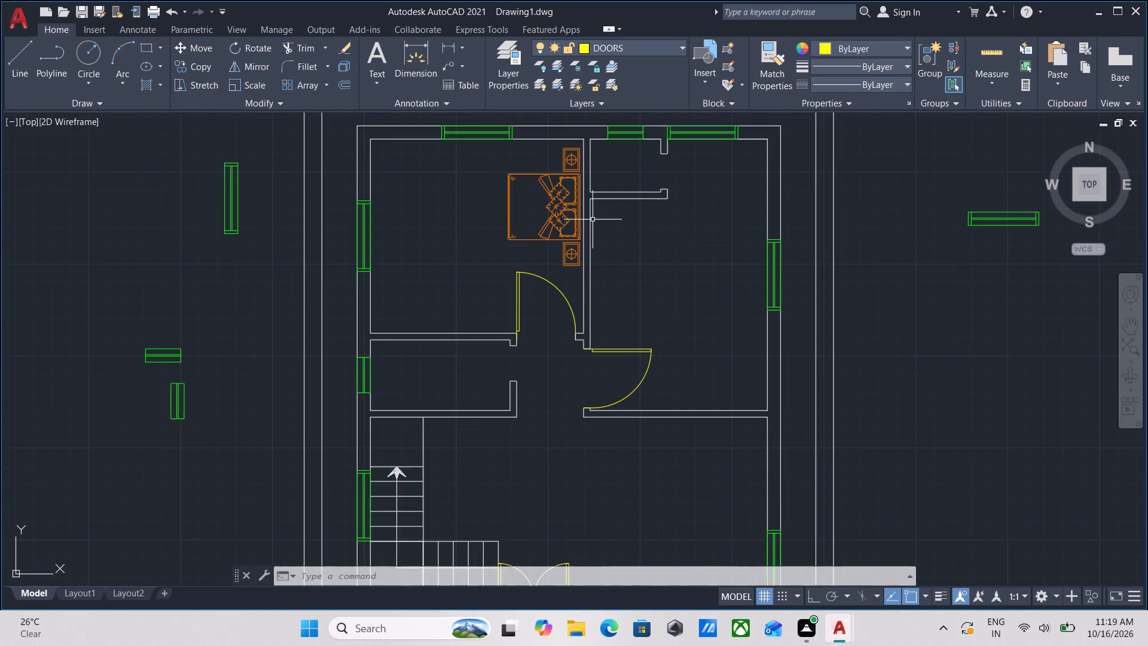
{"action": "scroll", "coordinate": [536, 226], "scroll_direction": "up", "scroll_amount": 1}
{"action": "left_click", "coordinate": [575, 264]}
{"action": "left_click", "coordinate": [528, 218]}
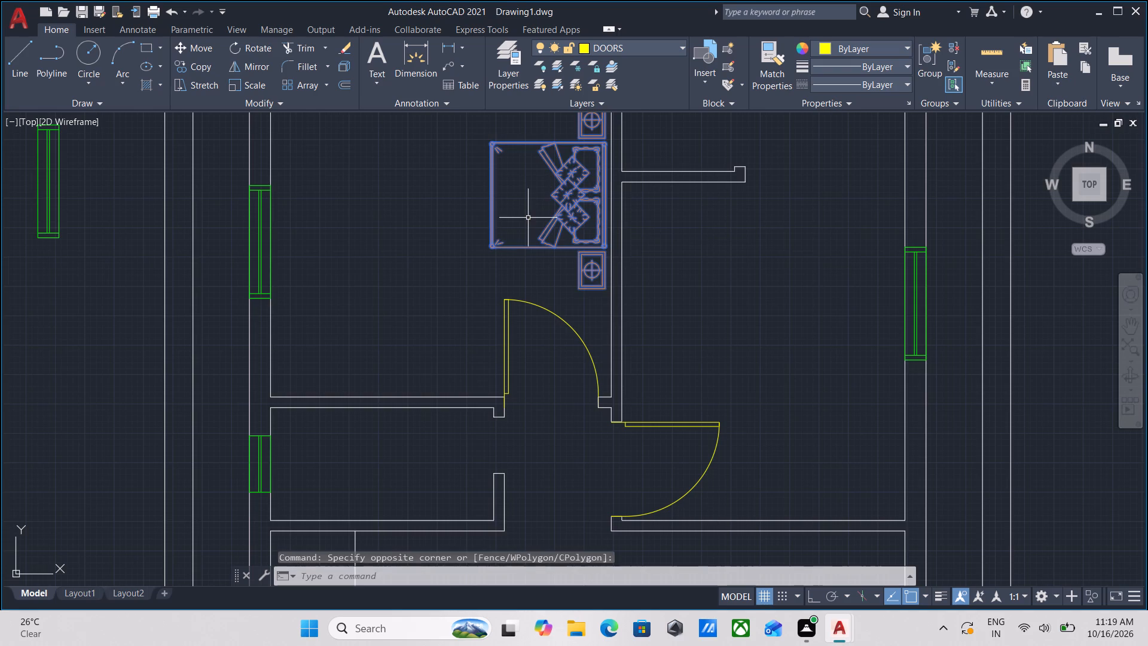
{"action": "middle_click_drag", "start_coordinate": [521, 239], "coordinate": [513, 275]}
{"action": "key", "text": "c"}
{"action": "key", "text": "o"}
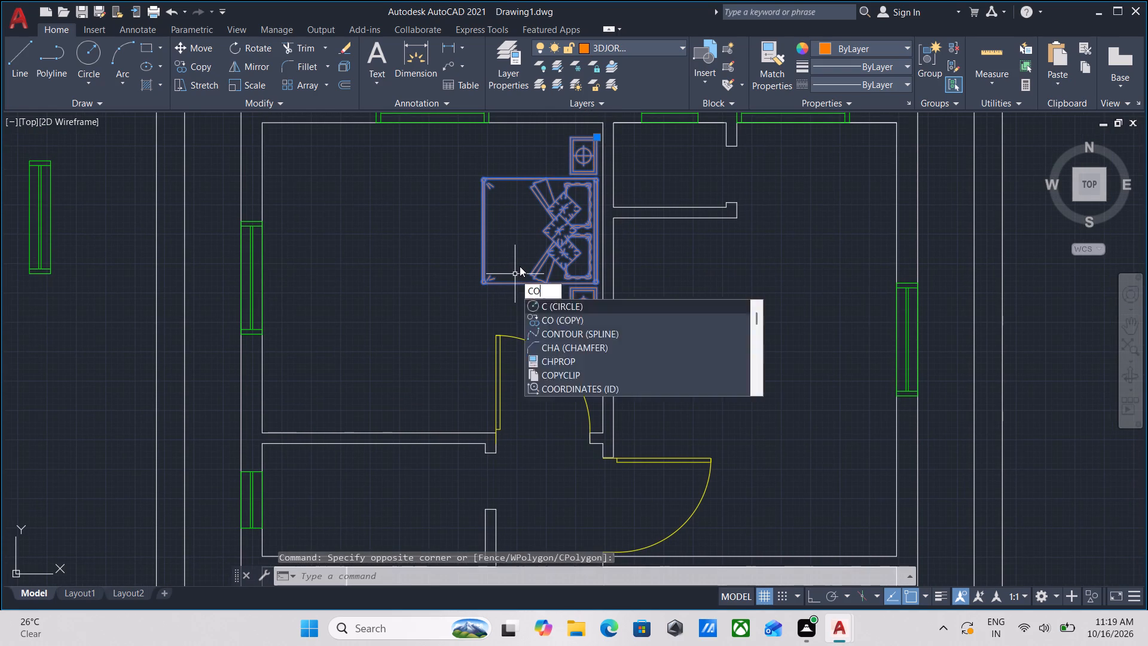
{"action": "key", "text": "Return"}
{"action": "scroll", "coordinate": [594, 235], "scroll_direction": "up", "scroll_amount": 3}
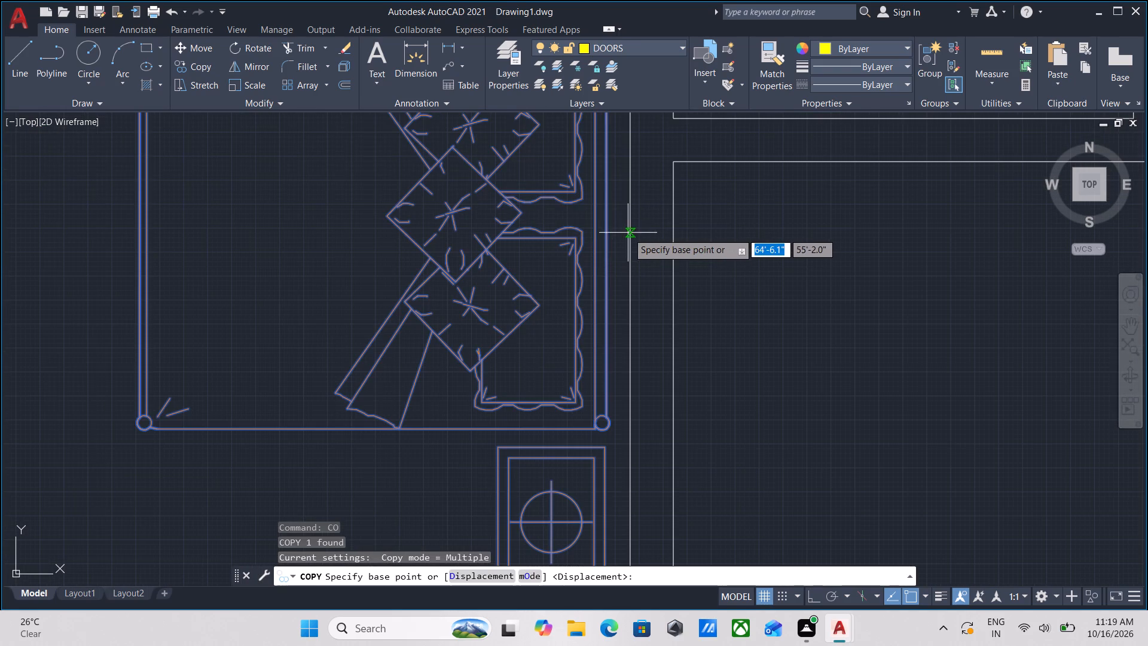
{"action": "left_click", "coordinate": [607, 214]}
{"action": "scroll", "coordinate": [752, 328], "scroll_direction": "down", "scroll_amount": 2}
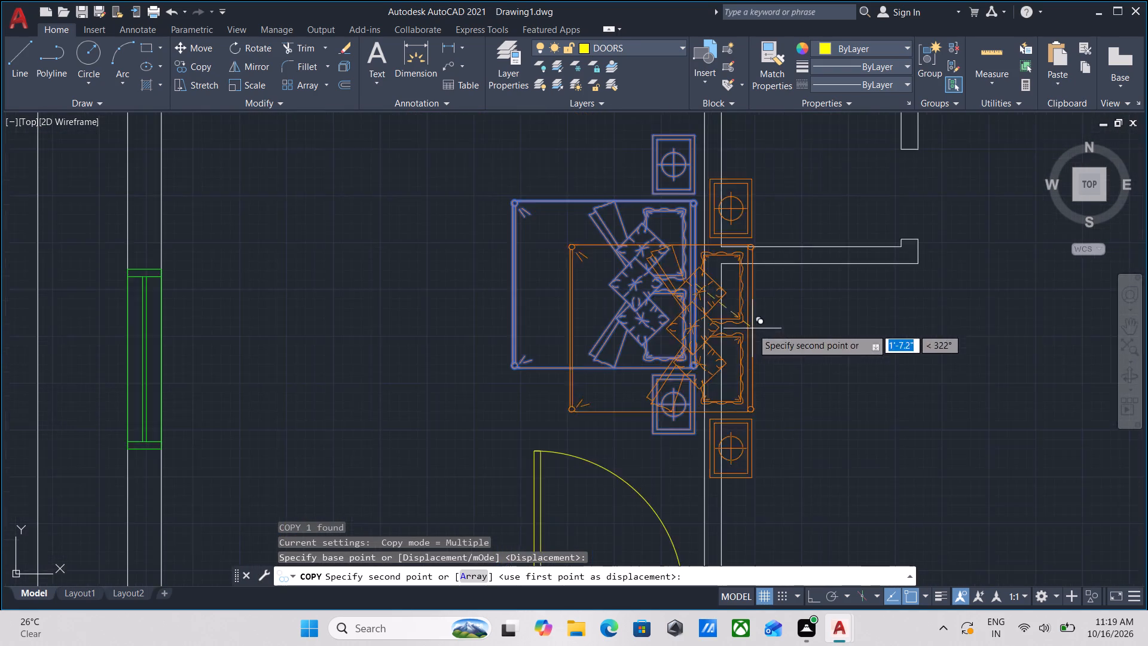
{"action": "middle_click_drag", "start_coordinate": [749, 328], "coordinate": [477, 320]}
{"action": "scroll", "coordinate": [648, 324], "scroll_direction": "down", "scroll_amount": 2}
{"action": "middle_click_drag", "start_coordinate": [648, 324], "coordinate": [571, 276]}
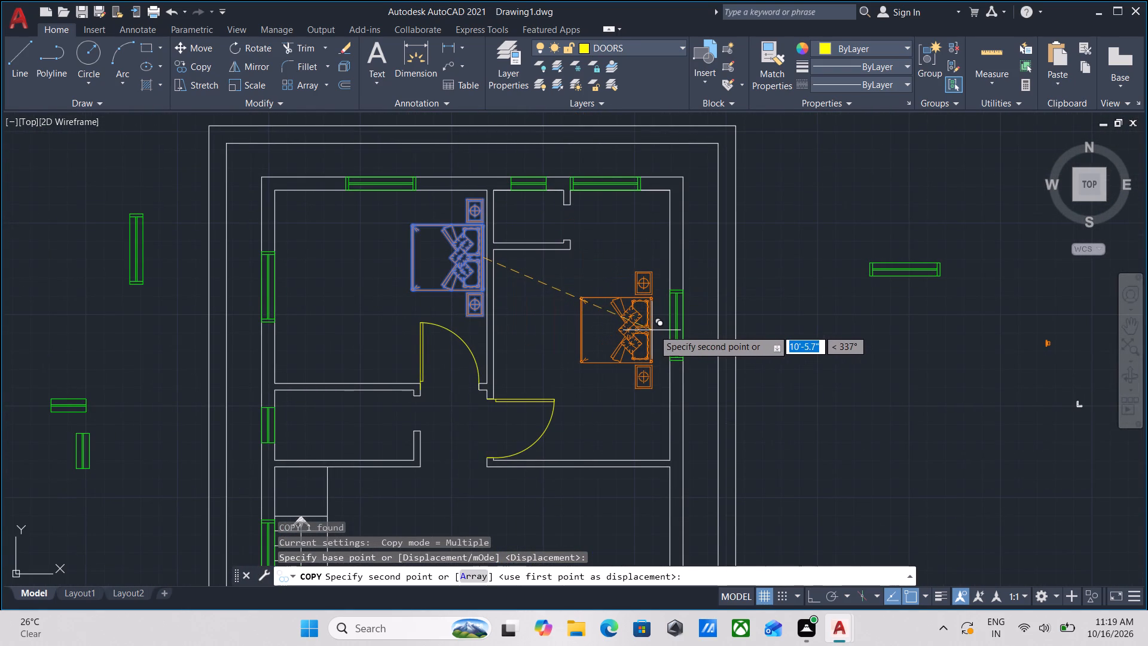
{"action": "scroll", "coordinate": [659, 333], "scroll_direction": "up", "scroll_amount": 3}
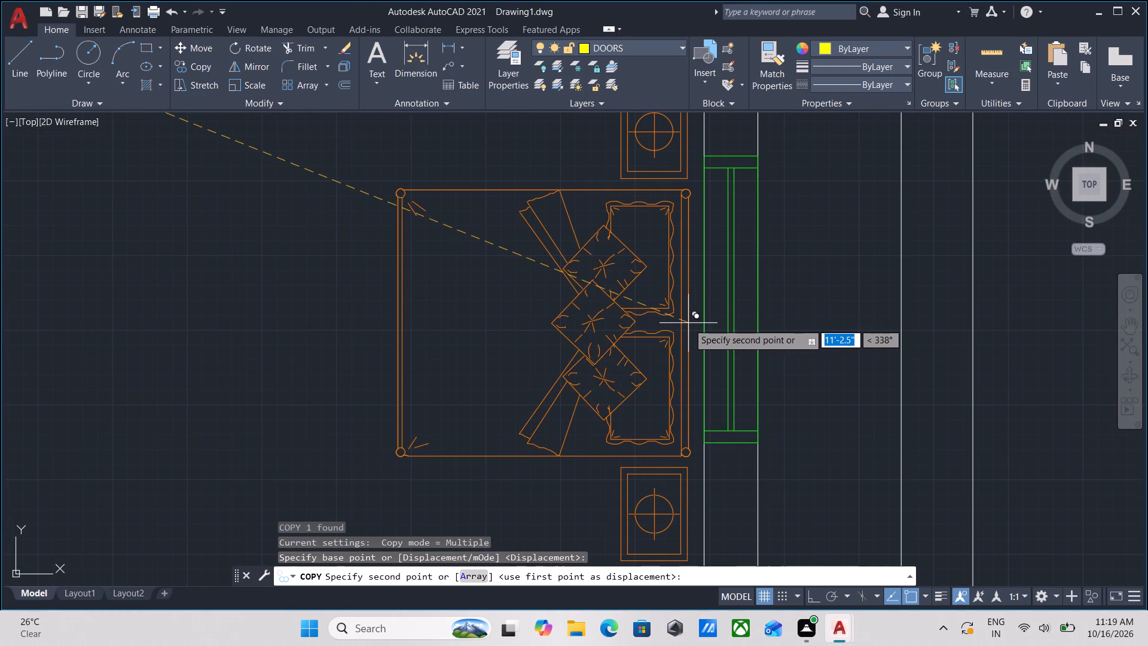
{"action": "left_click", "coordinate": [691, 322]}
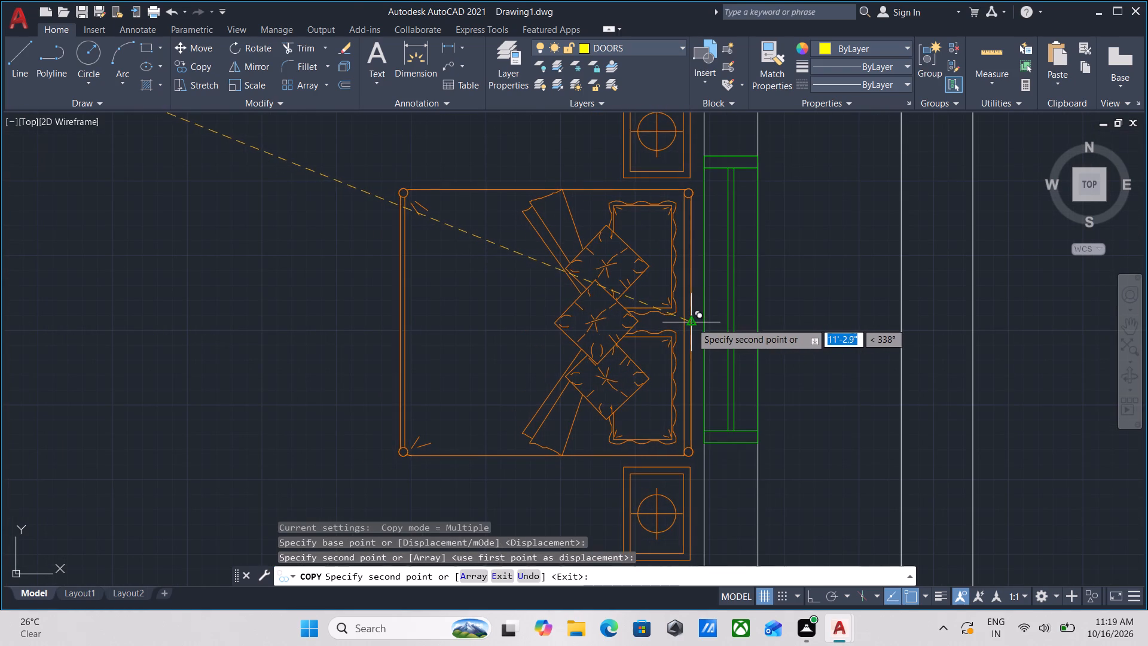
{"action": "scroll", "coordinate": [541, 325], "scroll_direction": "down", "scroll_amount": 2}
{"action": "middle_click_drag", "start_coordinate": [545, 322], "coordinate": [674, 288]}
{"action": "middle_click_drag", "start_coordinate": [527, 316], "coordinate": [533, 337]}
{"action": "key", "text": "Escape"}
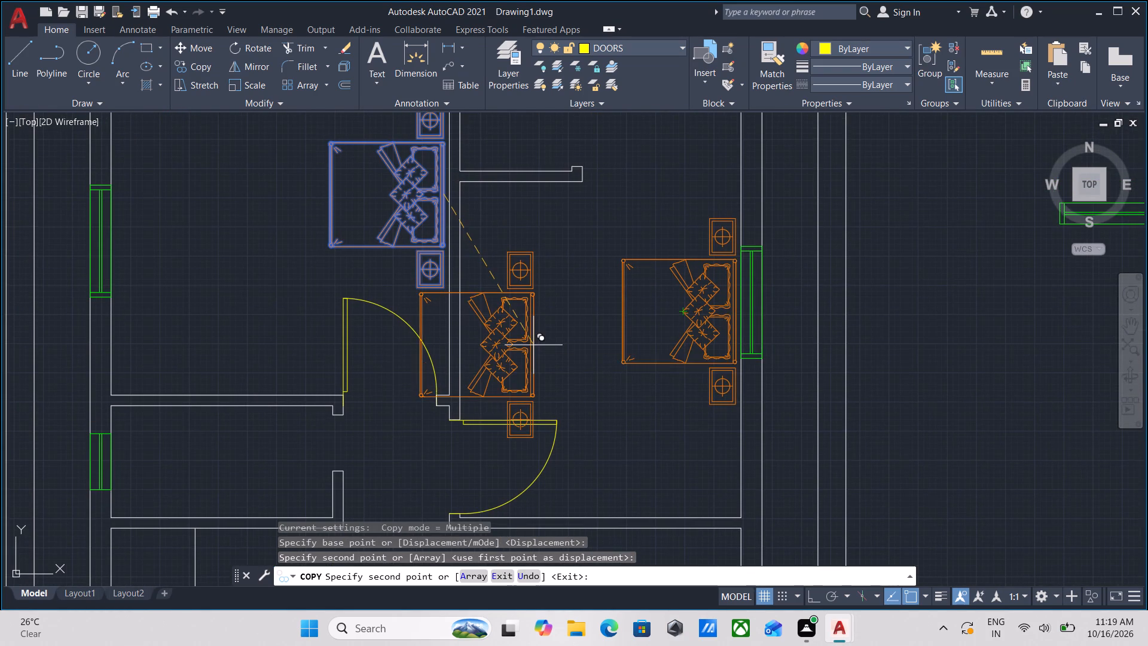
Rotate the pasted white L-shaped sofa block 270° about its lower-left outer corner, with ortho on.
{"action": "scroll", "coordinate": [533, 345], "scroll_direction": "down", "scroll_amount": 2}
{"action": "middle_click_drag", "start_coordinate": [533, 345], "coordinate": [543, 325]}
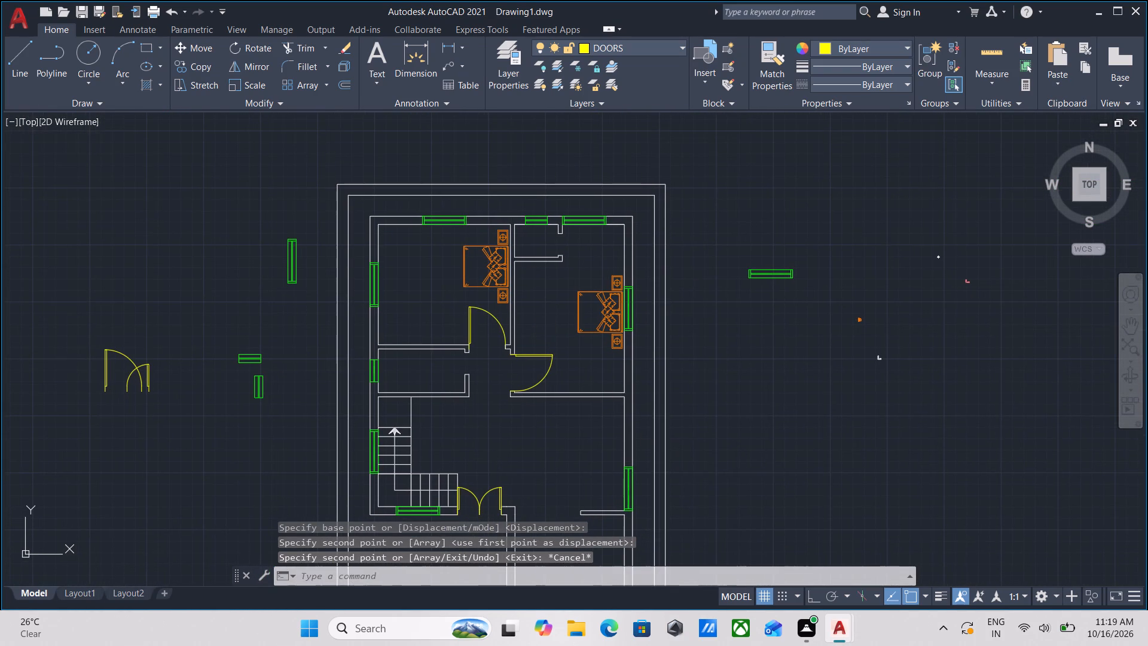
{"action": "scroll", "coordinate": [542, 325], "scroll_direction": "down", "scroll_amount": 2}
{"action": "scroll", "coordinate": [631, 331], "scroll_direction": "up", "scroll_amount": 2}
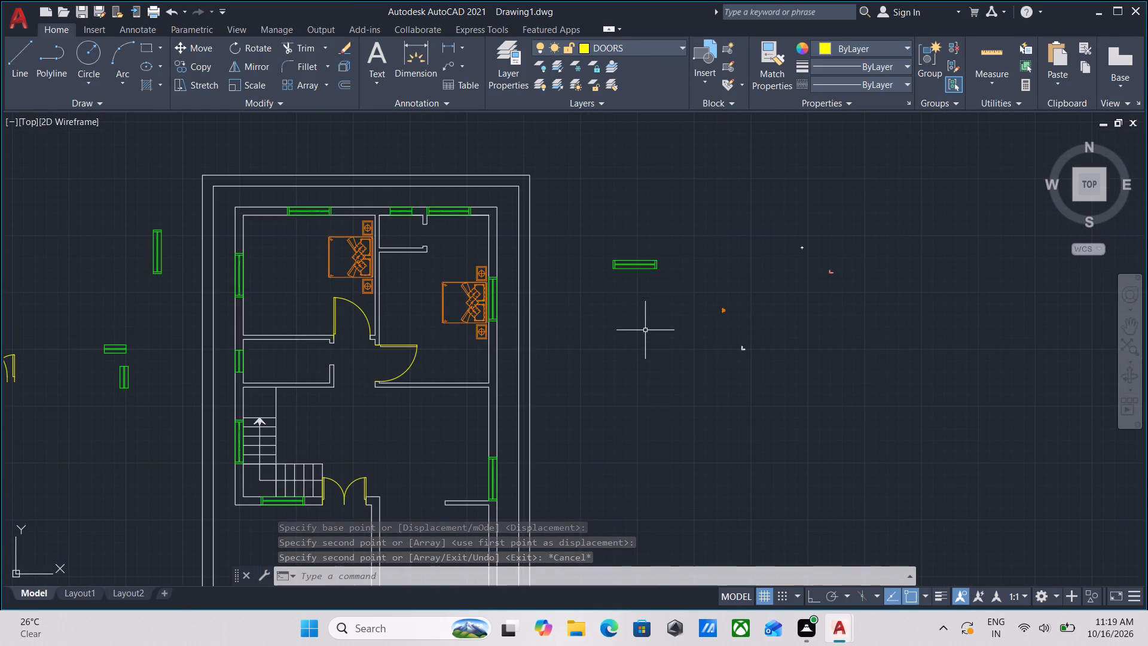
{"action": "scroll", "coordinate": [645, 332], "scroll_direction": "up", "scroll_amount": 1}
{"action": "middle_click_drag", "start_coordinate": [646, 352], "coordinate": [486, 314]}
{"action": "scroll", "coordinate": [651, 264], "scroll_direction": "up", "scroll_amount": 2}
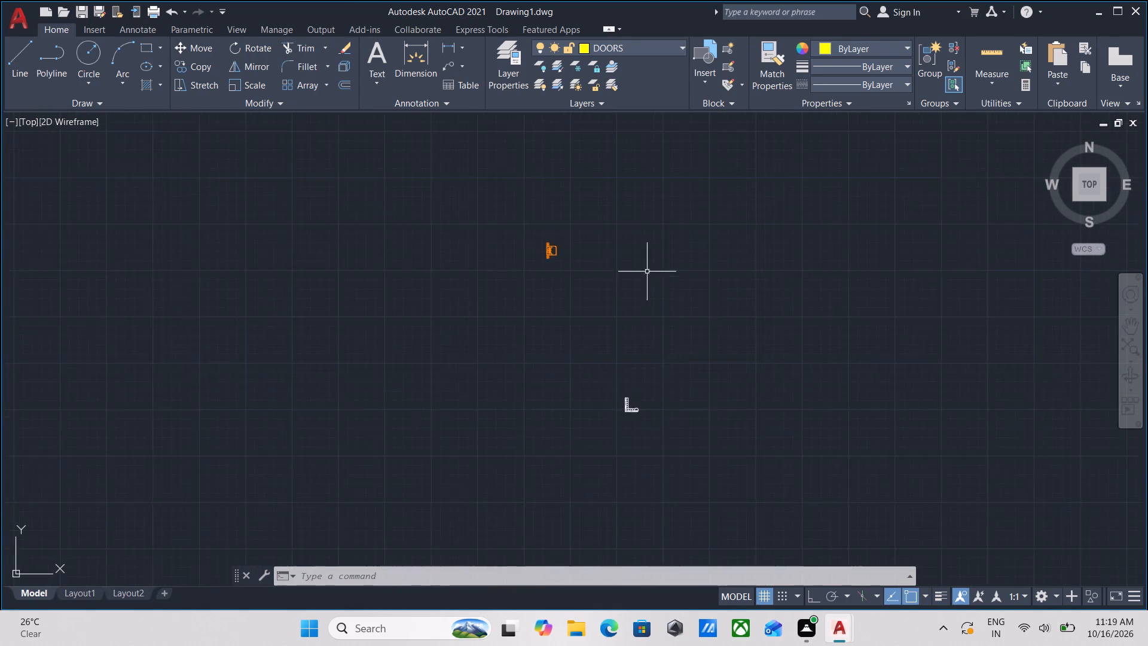
{"action": "scroll", "coordinate": [646, 275], "scroll_direction": "up", "scroll_amount": 2}
{"action": "scroll", "coordinate": [616, 404], "scroll_direction": "down", "scroll_amount": 1}
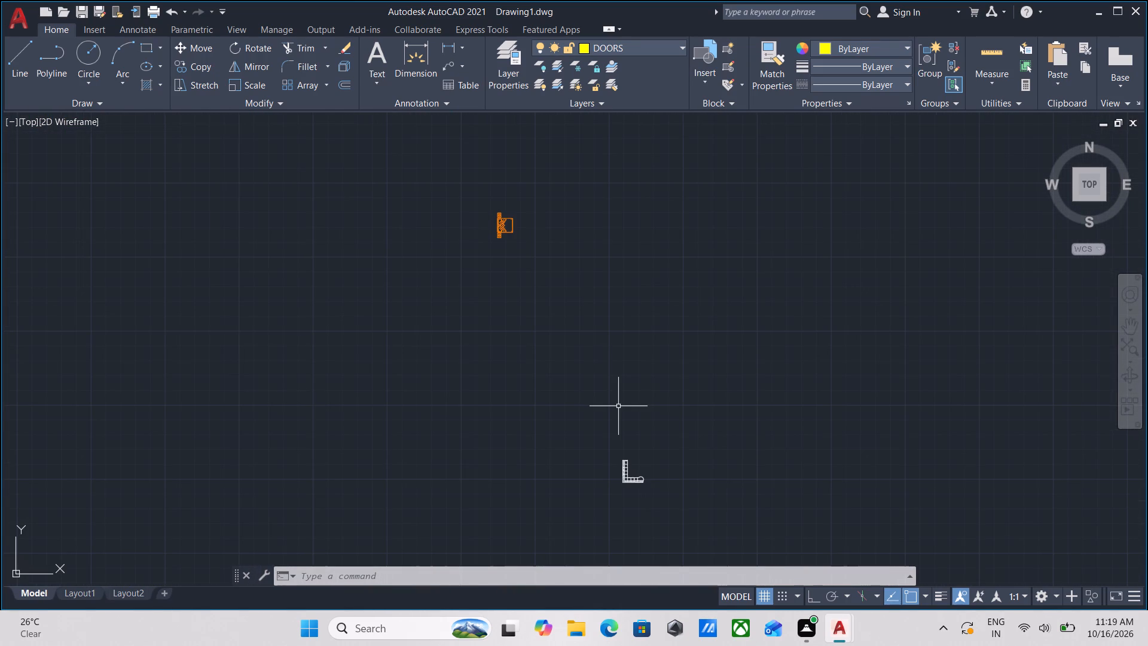
{"action": "scroll", "coordinate": [619, 406], "scroll_direction": "down", "scroll_amount": 4}
{"action": "middle_click_drag", "start_coordinate": [610, 407], "coordinate": [613, 376]}
{"action": "scroll", "coordinate": [664, 431], "scroll_direction": "up", "scroll_amount": 2}
{"action": "scroll", "coordinate": [612, 379], "scroll_direction": "up", "scroll_amount": 3}
{"action": "left_click", "coordinate": [679, 369]}
{"action": "left_click", "coordinate": [606, 272]}
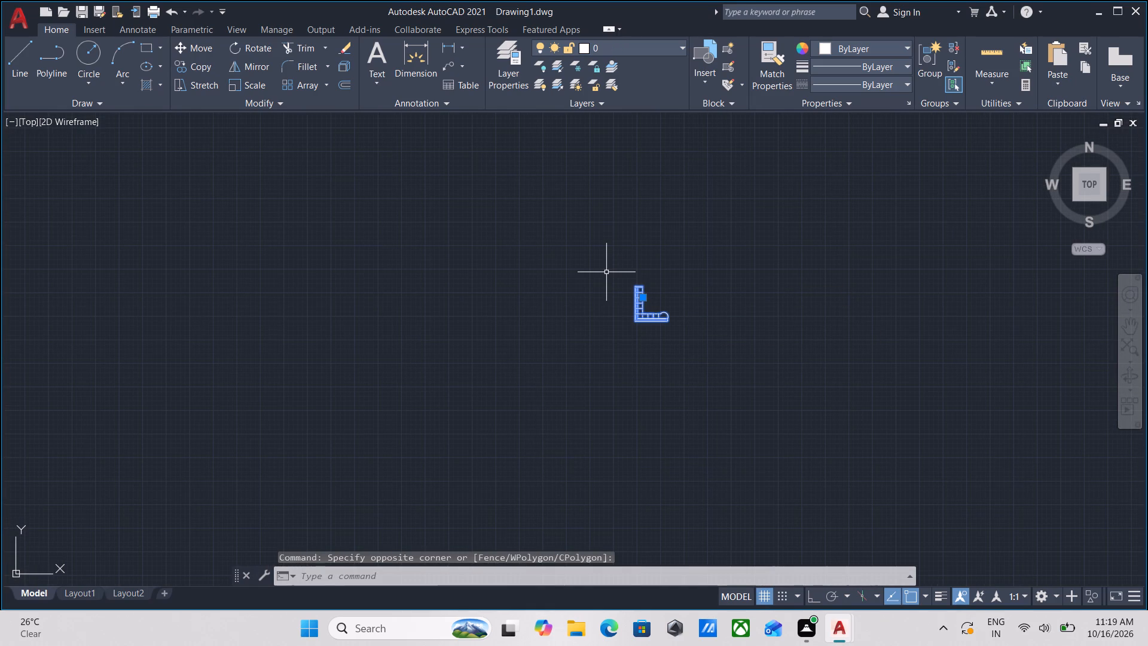
{"action": "type", "text": "RO"}
{"action": "key", "text": "Return"}
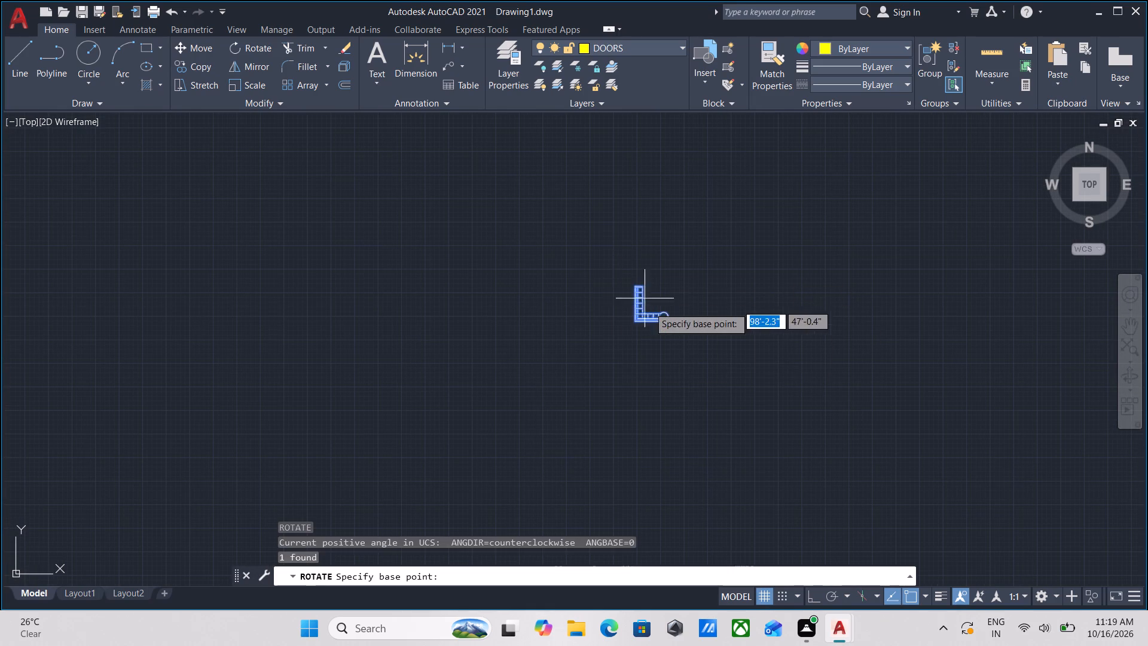
{"action": "scroll", "coordinate": [650, 325], "scroll_direction": "up", "scroll_amount": 5}
{"action": "left_click", "coordinate": [568, 273]}
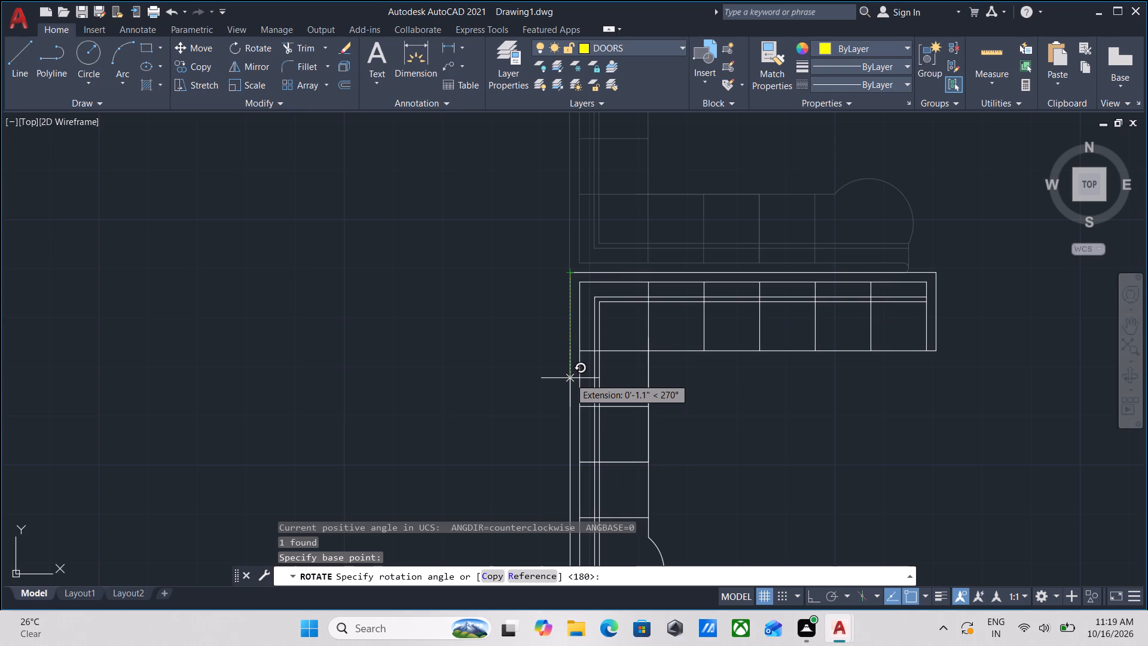
{"action": "scroll", "coordinate": [570, 378], "scroll_direction": "down", "scroll_amount": 1}
{"action": "middle_click", "coordinate": [572, 411]}
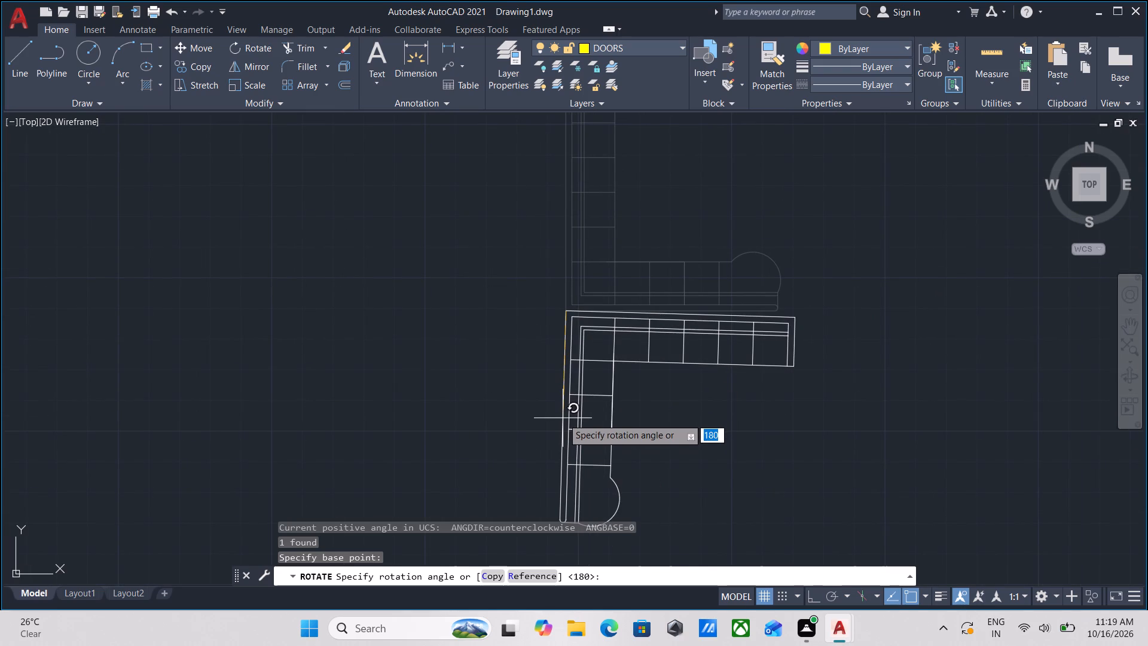
{"action": "key", "text": "F8"}
{"action": "scroll", "coordinate": [562, 442], "scroll_direction": "down", "scroll_amount": 1}
{"action": "middle_click_drag", "start_coordinate": [562, 442], "coordinate": [564, 364]}
{"action": "left_click", "coordinate": [563, 416]}
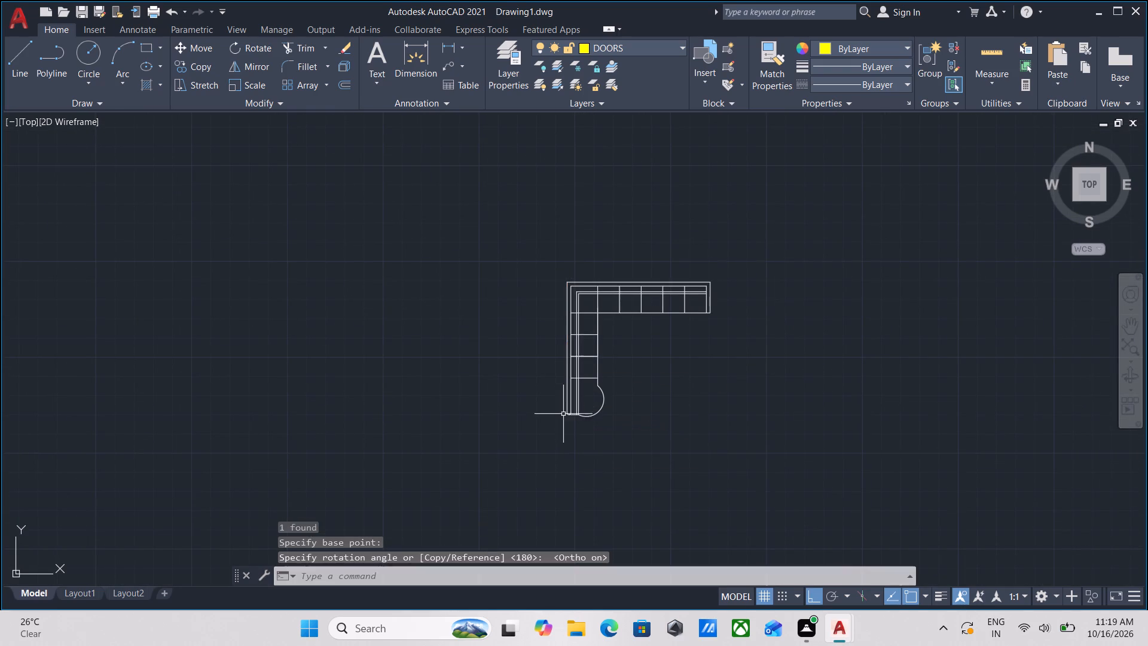
Copy the rotated sofa from its upper-left outer corner about 33'-9" at 186°, just below the living room's upper wall end, with ortho off.
{"action": "left_click_drag", "start_coordinate": [632, 355], "coordinate": [603, 340]}
{"action": "left_click", "coordinate": [563, 295]}
{"action": "middle_click_drag", "start_coordinate": [558, 344], "coordinate": [555, 410]}
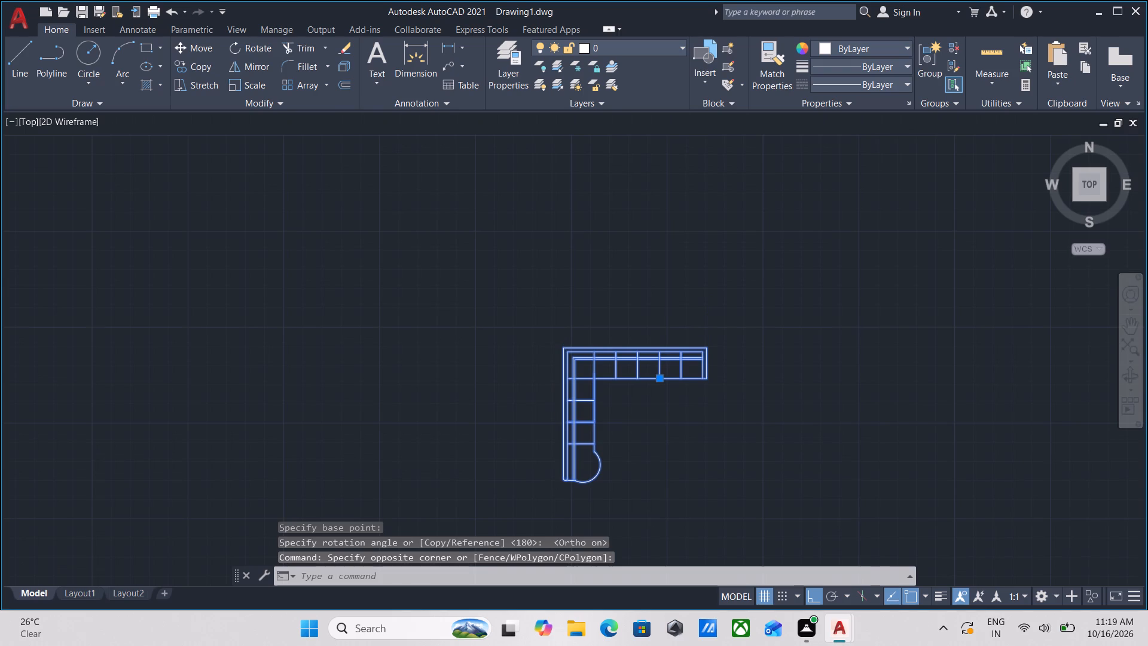
{"action": "type", "text": "CO"}
{"action": "key", "text": "Return"}
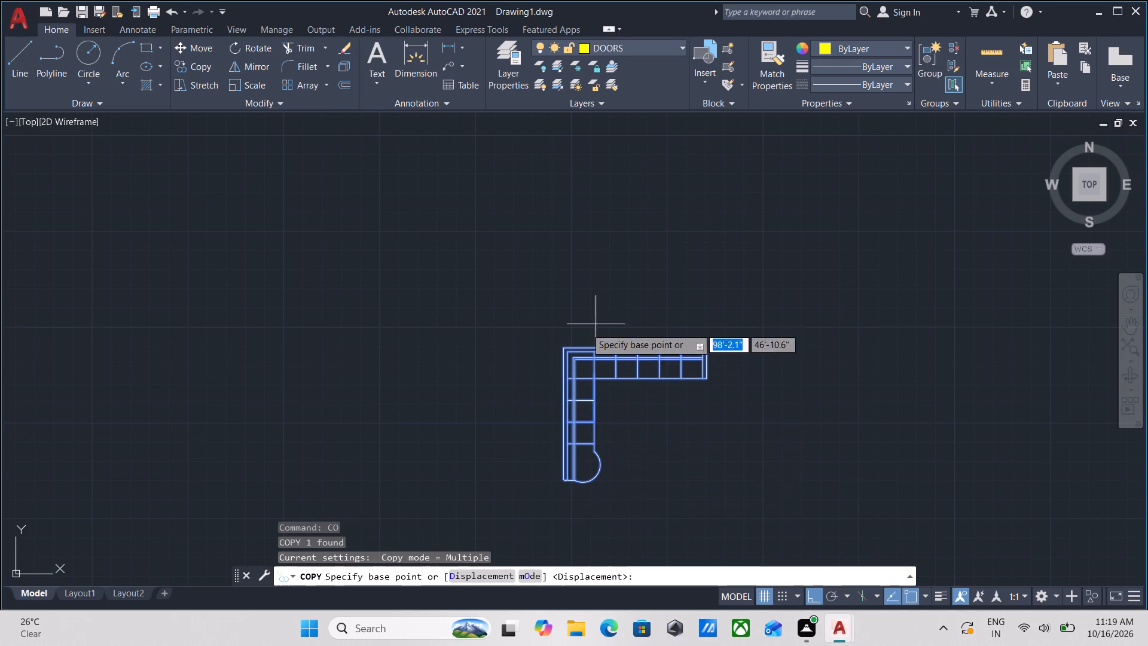
{"action": "scroll", "coordinate": [561, 356], "scroll_direction": "up", "scroll_amount": 2}
{"action": "left_click", "coordinate": [565, 339]}
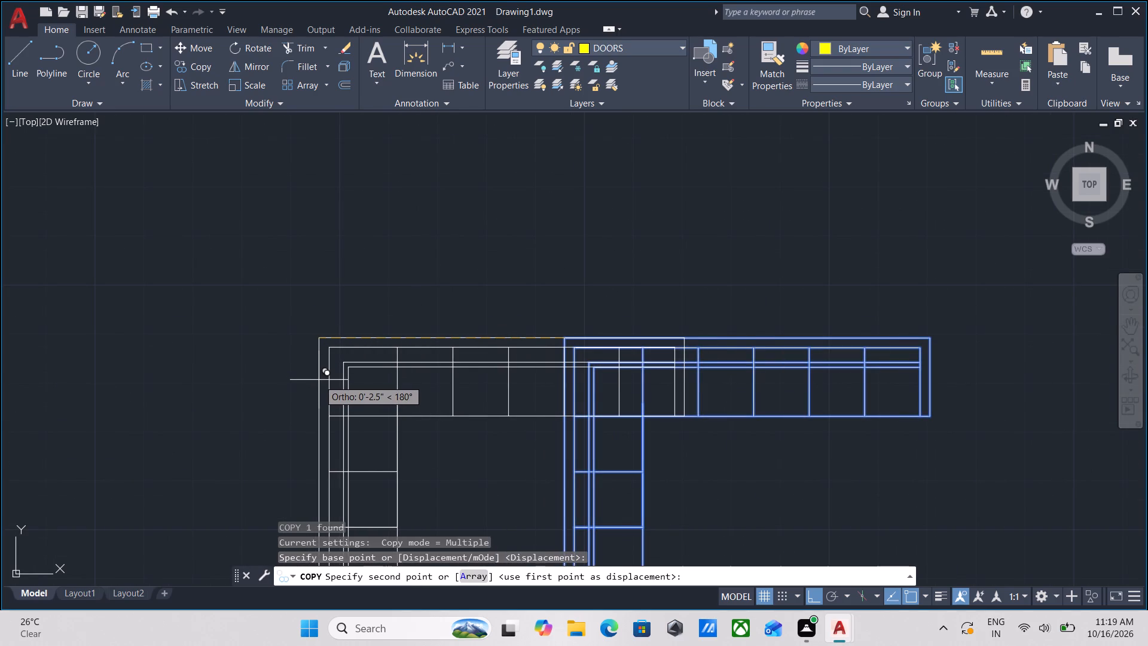
{"action": "key", "text": "F8"}
{"action": "scroll", "coordinate": [240, 388], "scroll_direction": "down", "scroll_amount": 2}
{"action": "middle_click_drag", "start_coordinate": [240, 388], "coordinate": [491, 287]}
{"action": "scroll", "coordinate": [346, 359], "scroll_direction": "down", "scroll_amount": 2}
{"action": "middle_click_drag", "start_coordinate": [343, 356], "coordinate": [618, 240]}
{"action": "scroll", "coordinate": [450, 339], "scroll_direction": "down", "scroll_amount": 1}
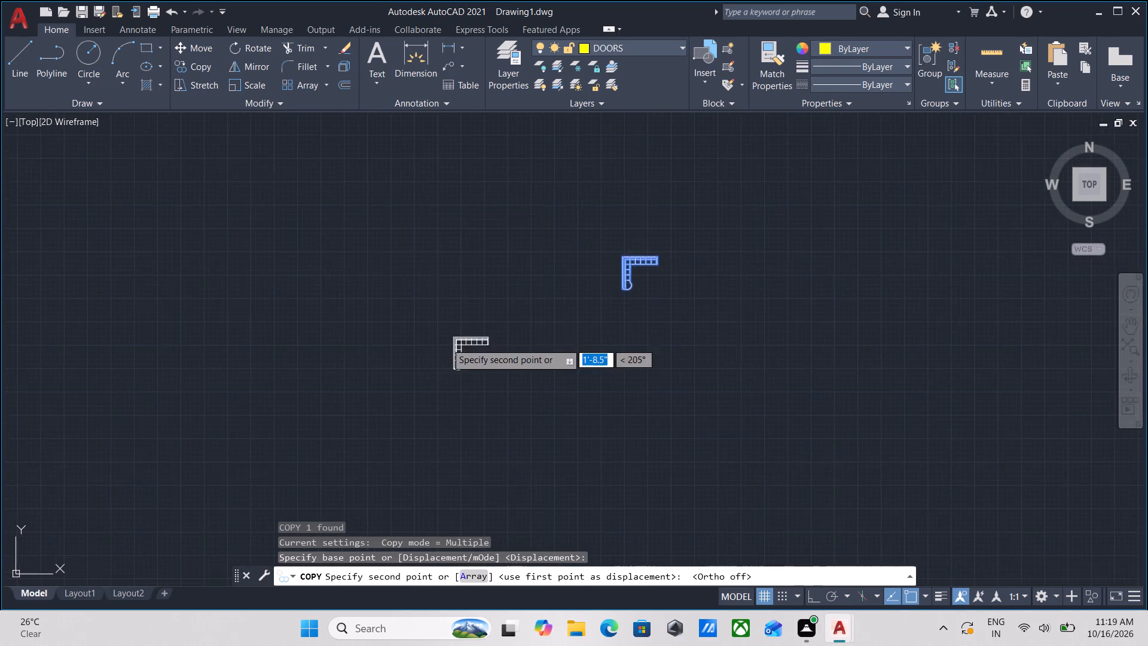
{"action": "scroll", "coordinate": [444, 344], "scroll_direction": "down", "scroll_amount": 2}
{"action": "middle_click_drag", "start_coordinate": [448, 338], "coordinate": [624, 263]}
{"action": "scroll", "coordinate": [596, 301], "scroll_direction": "down", "scroll_amount": 4}
{"action": "scroll", "coordinate": [441, 348], "scroll_direction": "up", "scroll_amount": 3}
{"action": "middle_click_drag", "start_coordinate": [373, 322], "coordinate": [541, 331]}
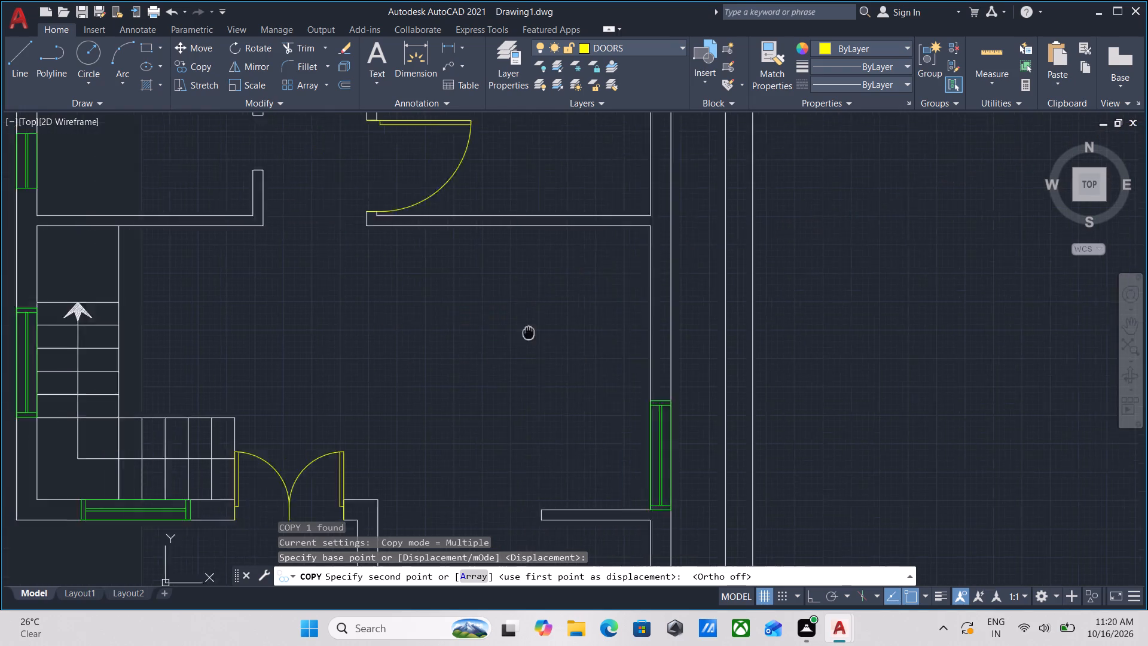
{"action": "middle_click_drag", "start_coordinate": [541, 331], "coordinate": [609, 336]}
{"action": "scroll", "coordinate": [460, 255], "scroll_direction": "up", "scroll_amount": 2}
{"action": "middle_click_drag", "start_coordinate": [450, 223], "coordinate": [448, 266]}
{"action": "scroll", "coordinate": [448, 269], "scroll_direction": "up", "scroll_amount": 4}
{"action": "scroll", "coordinate": [435, 237], "scroll_direction": "down", "scroll_amount": 1}
{"action": "middle_click_drag", "start_coordinate": [435, 237], "coordinate": [471, 356]}
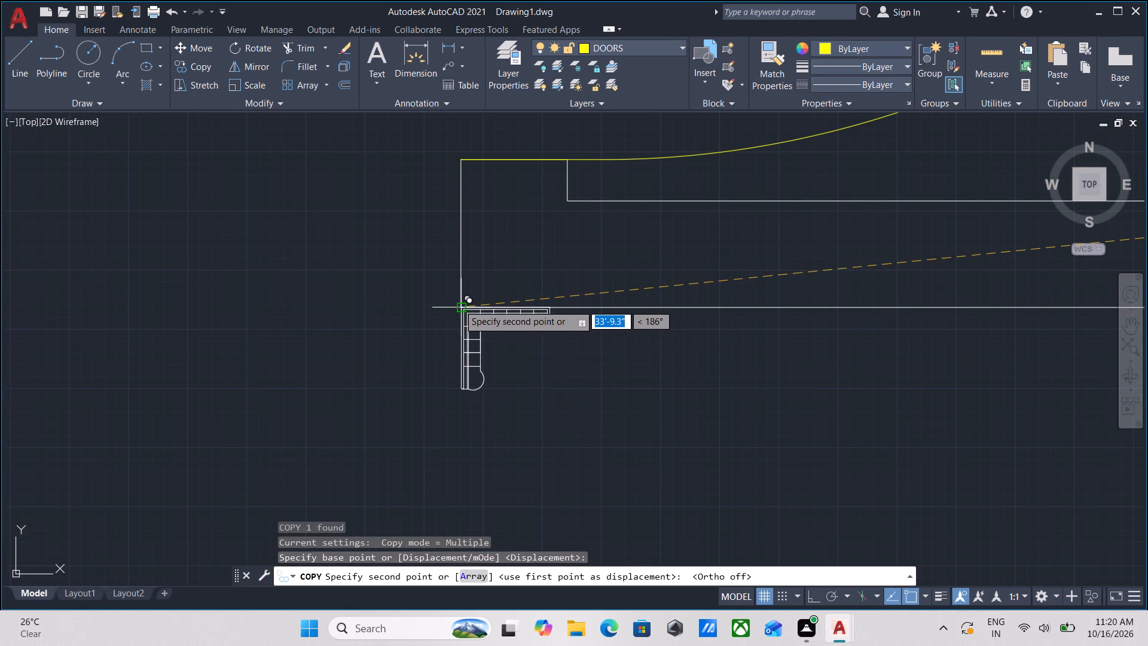
{"action": "left_click", "coordinate": [465, 337]}
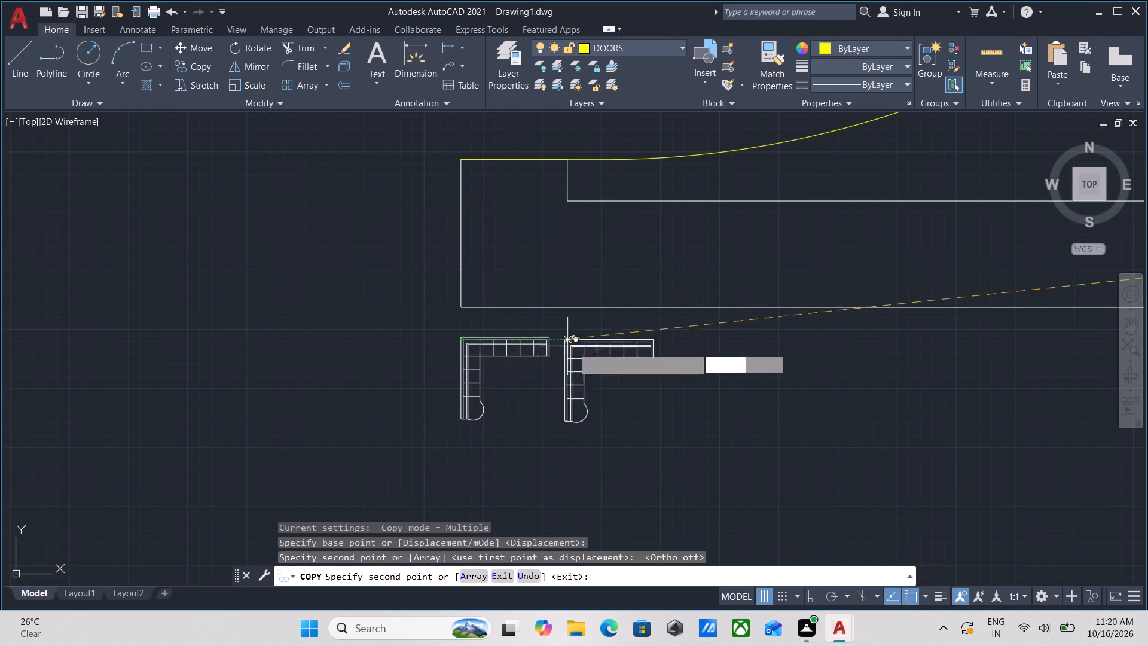
{"action": "key", "text": "Escape"}
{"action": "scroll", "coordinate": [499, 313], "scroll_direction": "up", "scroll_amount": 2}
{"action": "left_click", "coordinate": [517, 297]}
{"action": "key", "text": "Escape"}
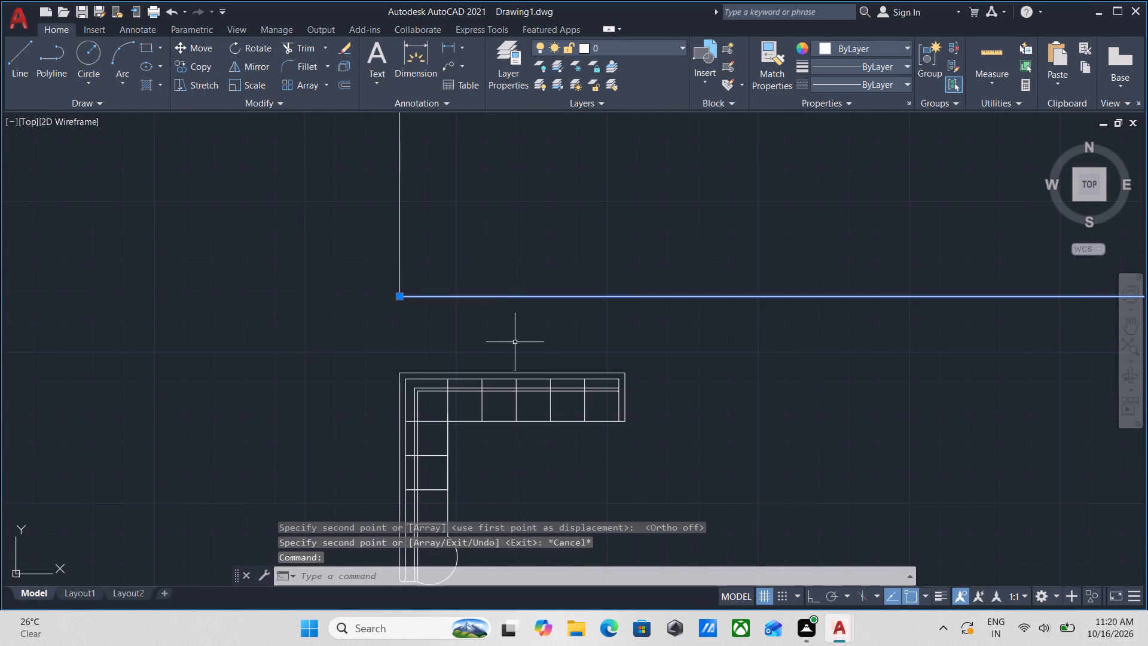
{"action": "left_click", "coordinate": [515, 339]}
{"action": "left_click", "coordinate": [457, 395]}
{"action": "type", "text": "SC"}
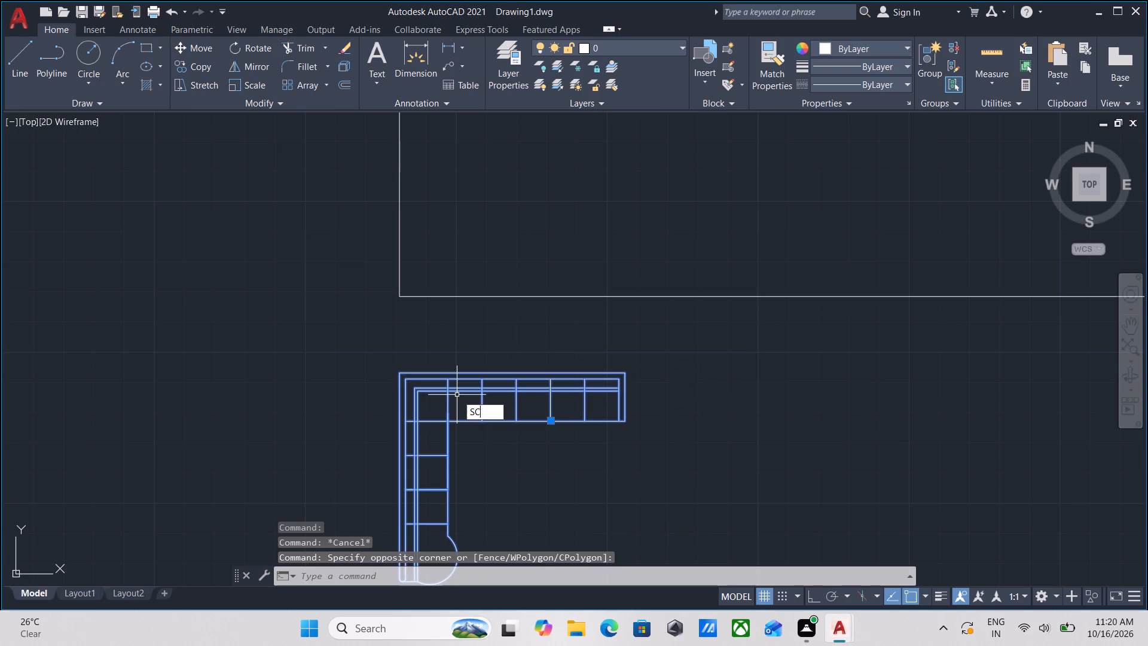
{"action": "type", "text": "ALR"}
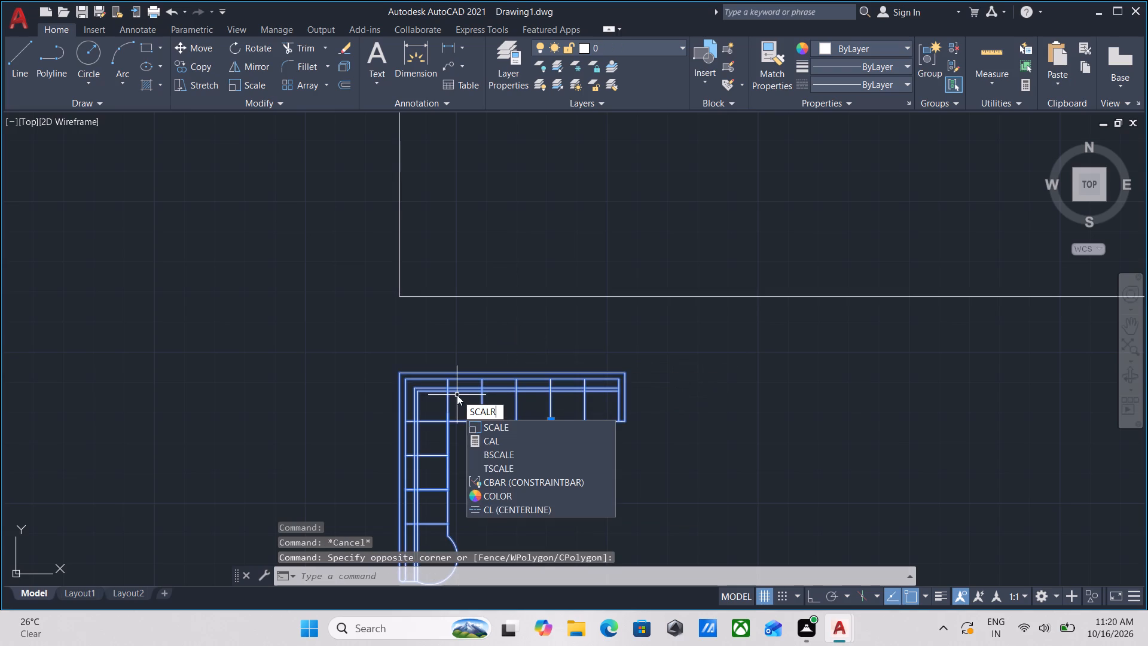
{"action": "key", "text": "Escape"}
Scale the copied sofa about its upper-left outer corner, picking the factor about 2'-1" away at 0° with ortho on.
{"action": "left_click", "coordinate": [521, 361]}
{"action": "left_click", "coordinate": [503, 376]}
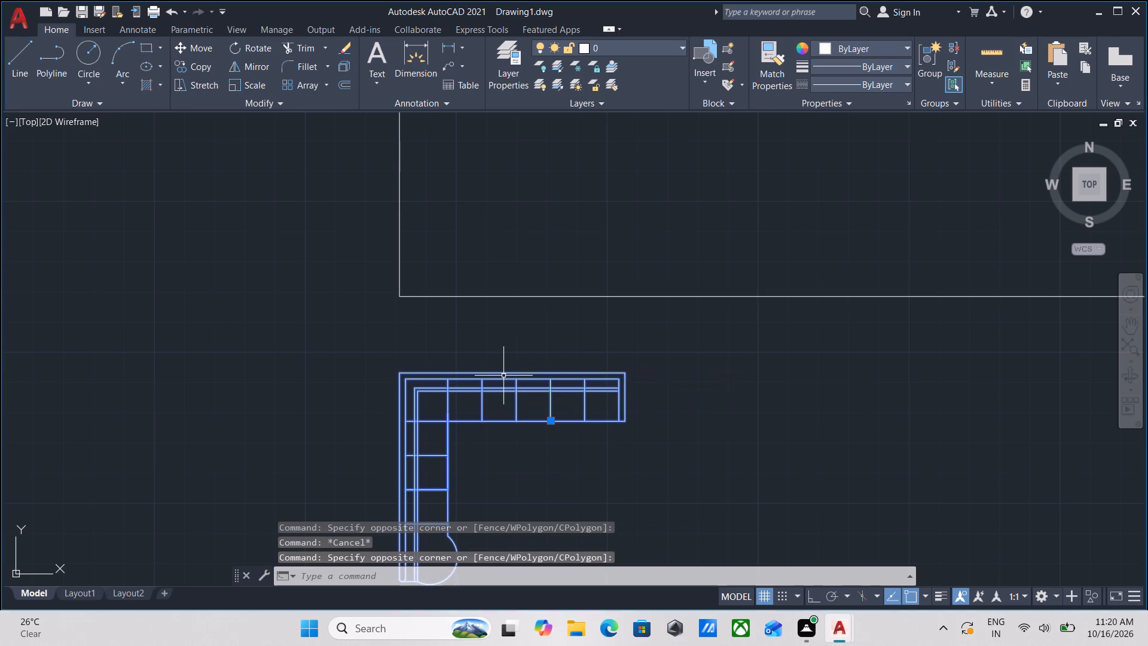
{"action": "type", "text": "SCAL"}
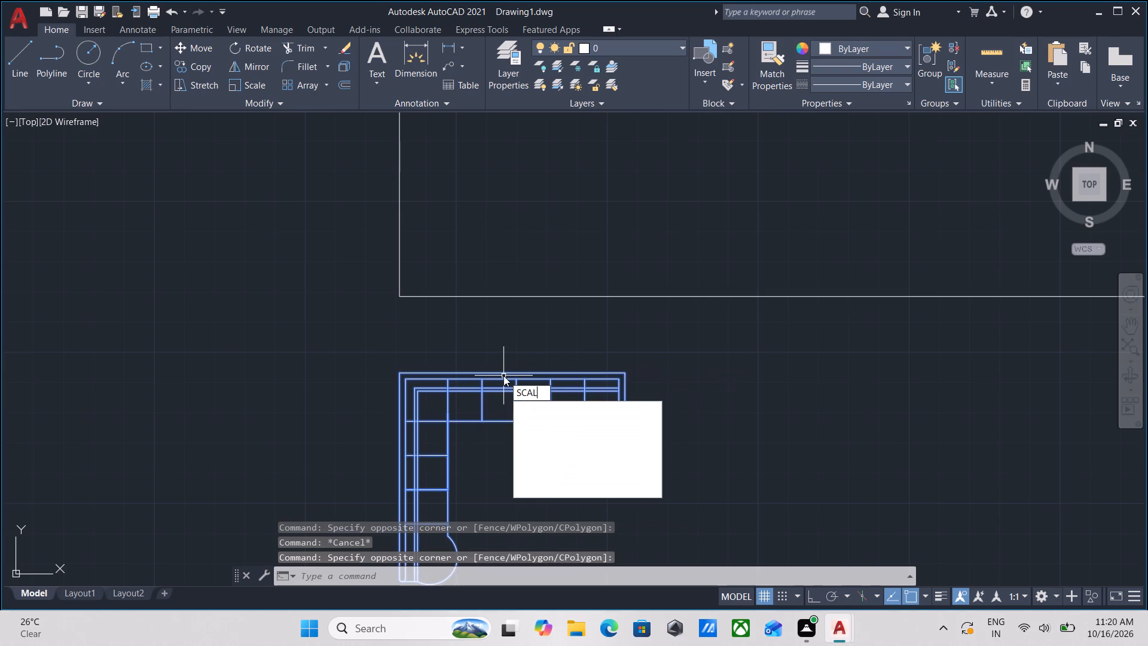
{"action": "key", "text": "e"}
{"action": "key", "text": "Return"}
{"action": "scroll", "coordinate": [399, 379], "scroll_direction": "up", "scroll_amount": 2}
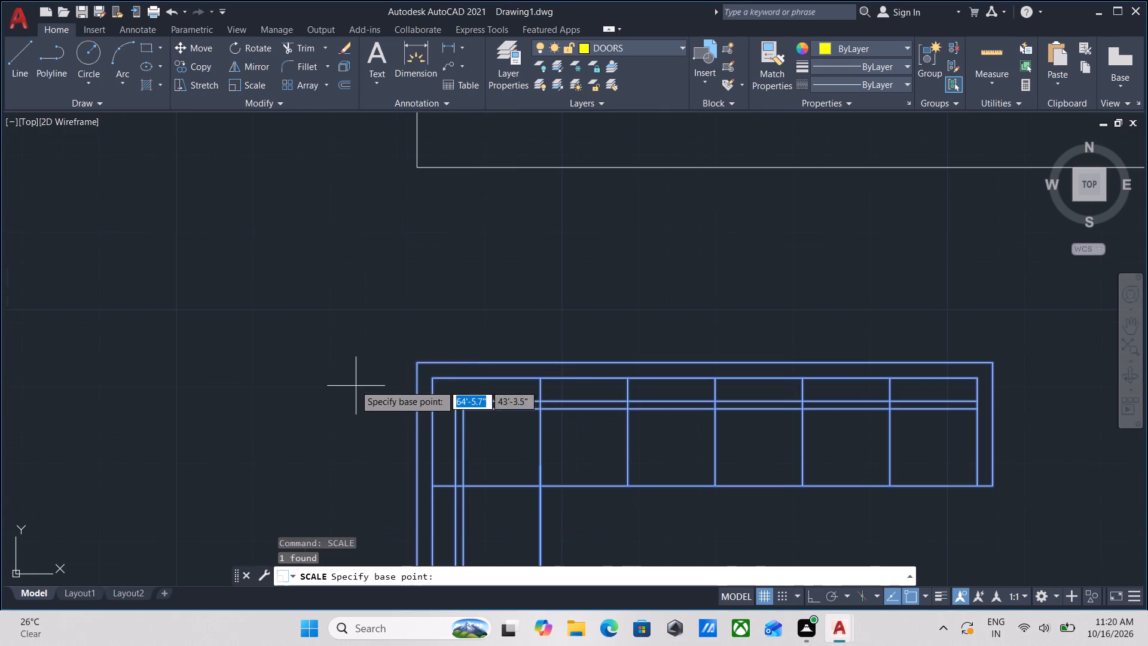
{"action": "left_click", "coordinate": [417, 365]}
{"action": "middle_click_drag", "start_coordinate": [667, 364], "coordinate": [490, 365]}
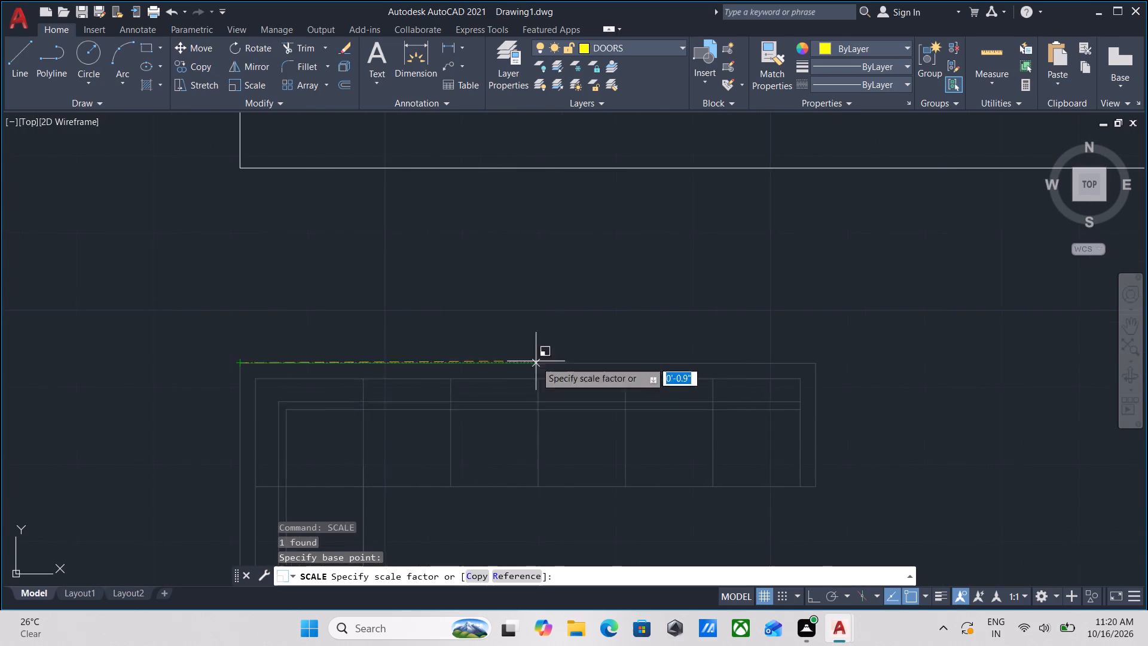
{"action": "scroll", "coordinate": [724, 355], "scroll_direction": "down", "scroll_amount": 2}
{"action": "middle_click_drag", "start_coordinate": [725, 355], "coordinate": [530, 356]}
{"action": "scroll", "coordinate": [755, 355], "scroll_direction": "down", "scroll_amount": 2}
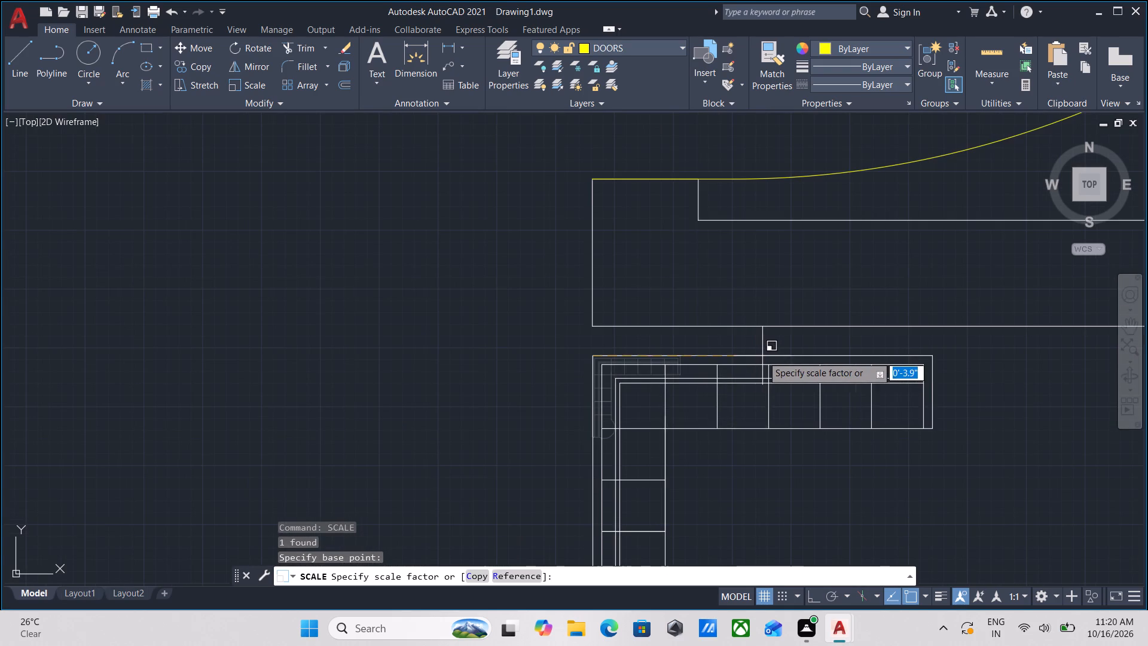
{"action": "key", "text": "F8"}
{"action": "middle_click_drag", "start_coordinate": [807, 365], "coordinate": [689, 379]}
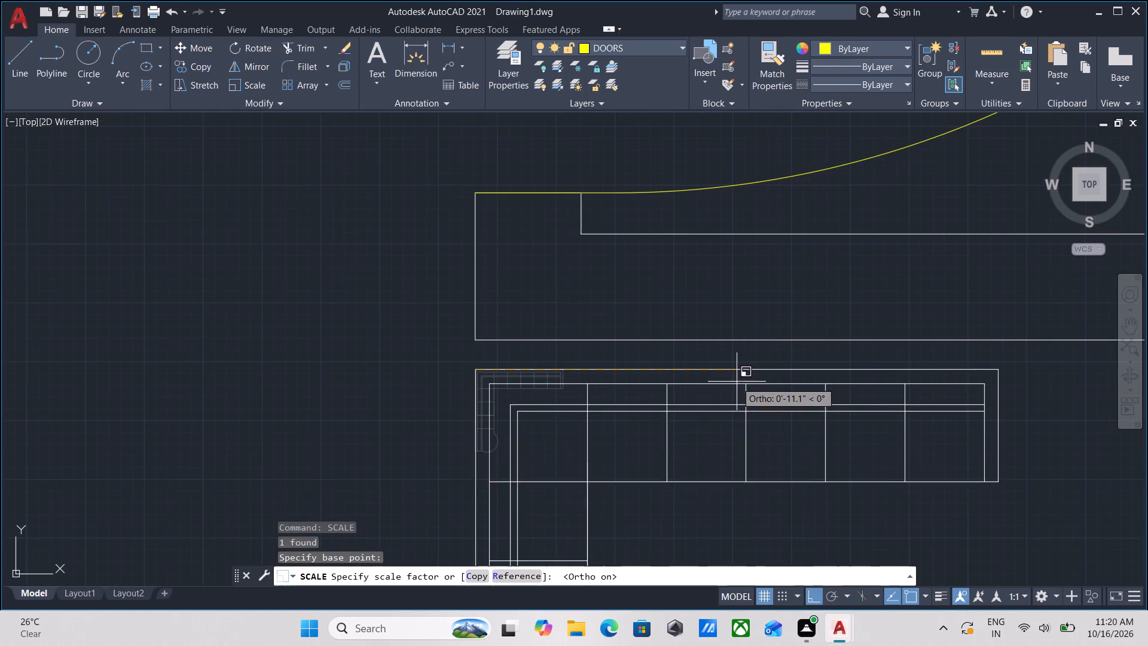
{"action": "scroll", "coordinate": [737, 382], "scroll_direction": "down", "scroll_amount": 2}
{"action": "middle_click_drag", "start_coordinate": [737, 382], "coordinate": [643, 385]}
{"action": "scroll", "coordinate": [725, 387], "scroll_direction": "down", "scroll_amount": 1}
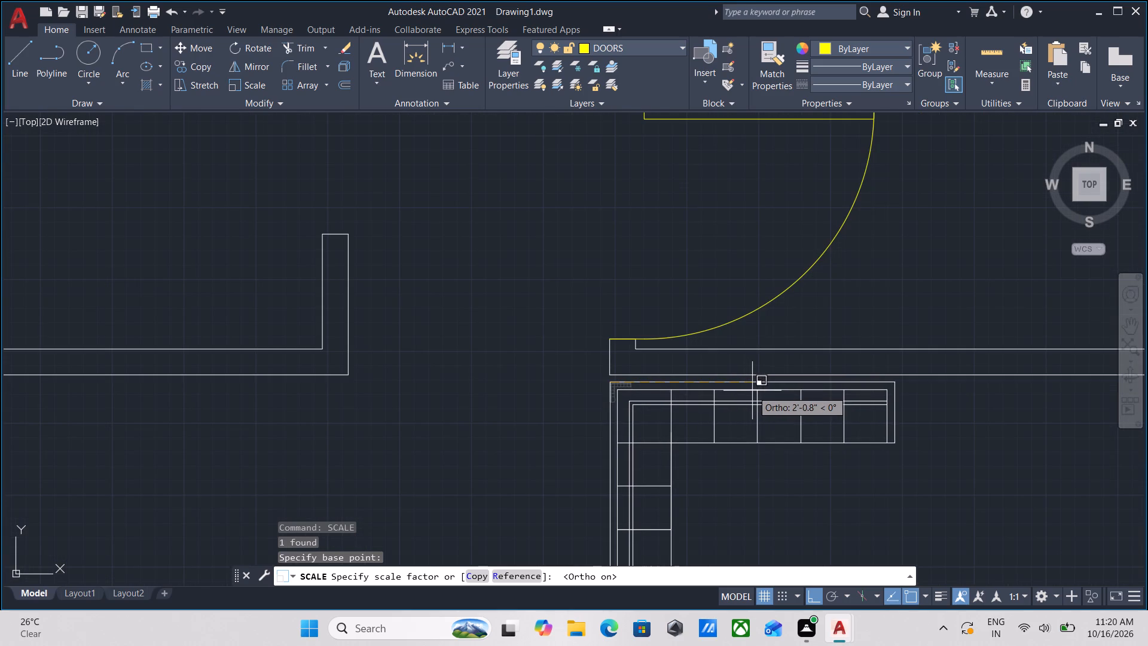
{"action": "left_click", "coordinate": [756, 391]}
Examine the scaled sofa's size and position in the living room against the surrounding walls, doors and staircase.
{"action": "scroll", "coordinate": [756, 391], "scroll_direction": "down", "scroll_amount": 3}
{"action": "middle_click_drag", "start_coordinate": [758, 401], "coordinate": [793, 330]}
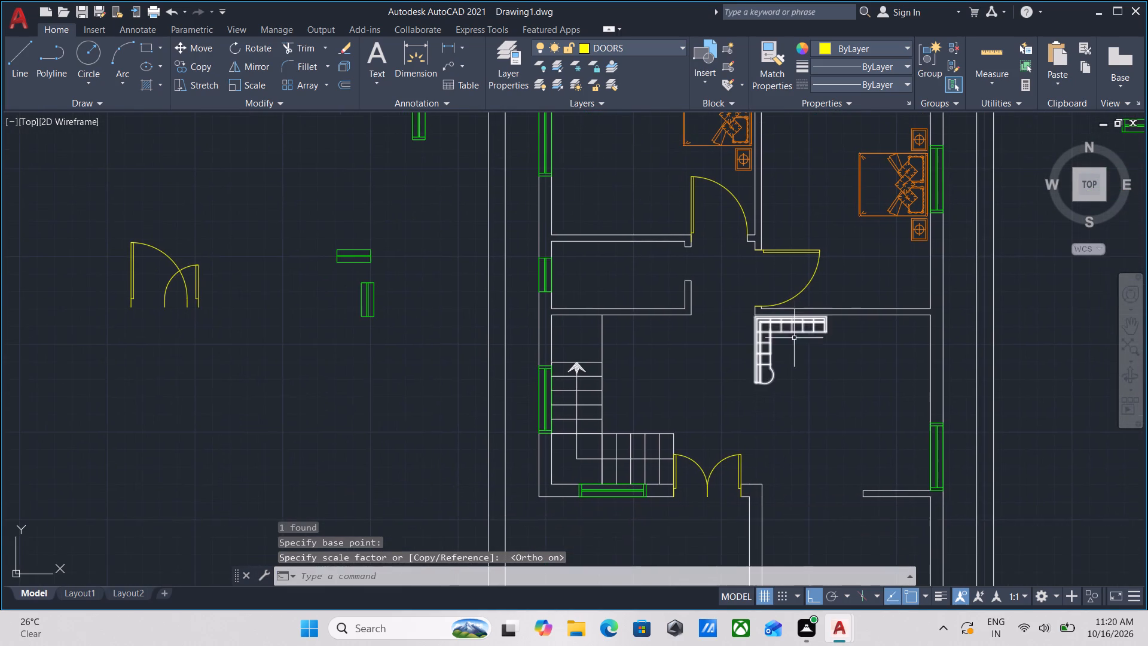
{"action": "middle_click_drag", "start_coordinate": [788, 377], "coordinate": [775, 330]}
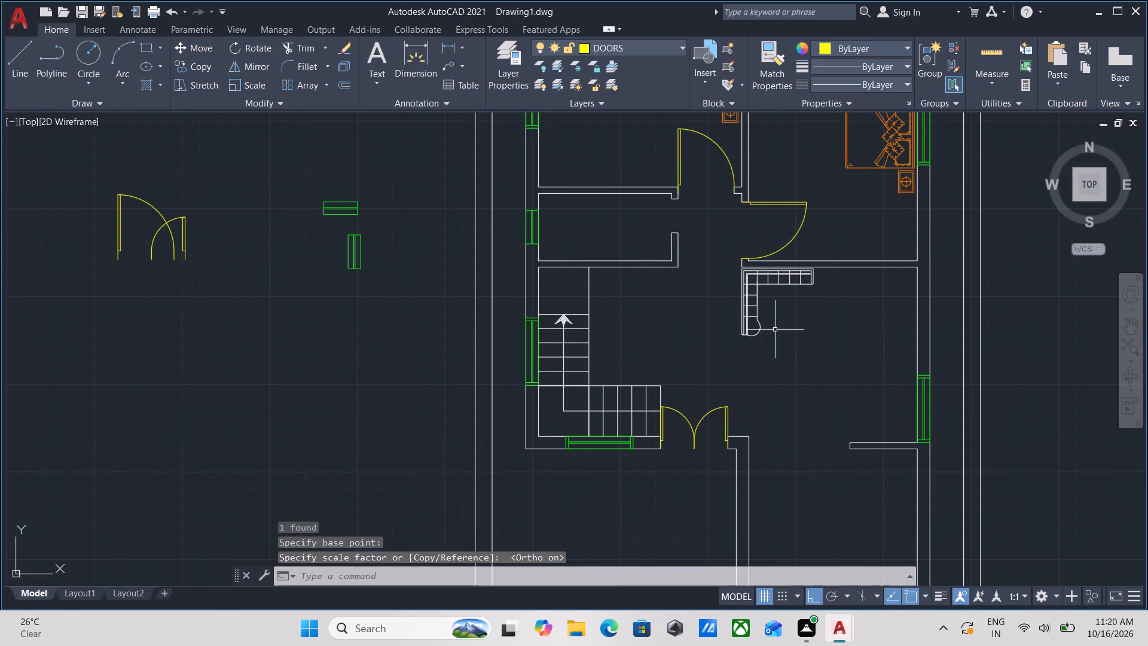
{"action": "scroll", "coordinate": [775, 330], "scroll_direction": "down", "scroll_amount": 1}
{"action": "scroll", "coordinate": [715, 339], "scroll_direction": "up", "scroll_amount": 1}
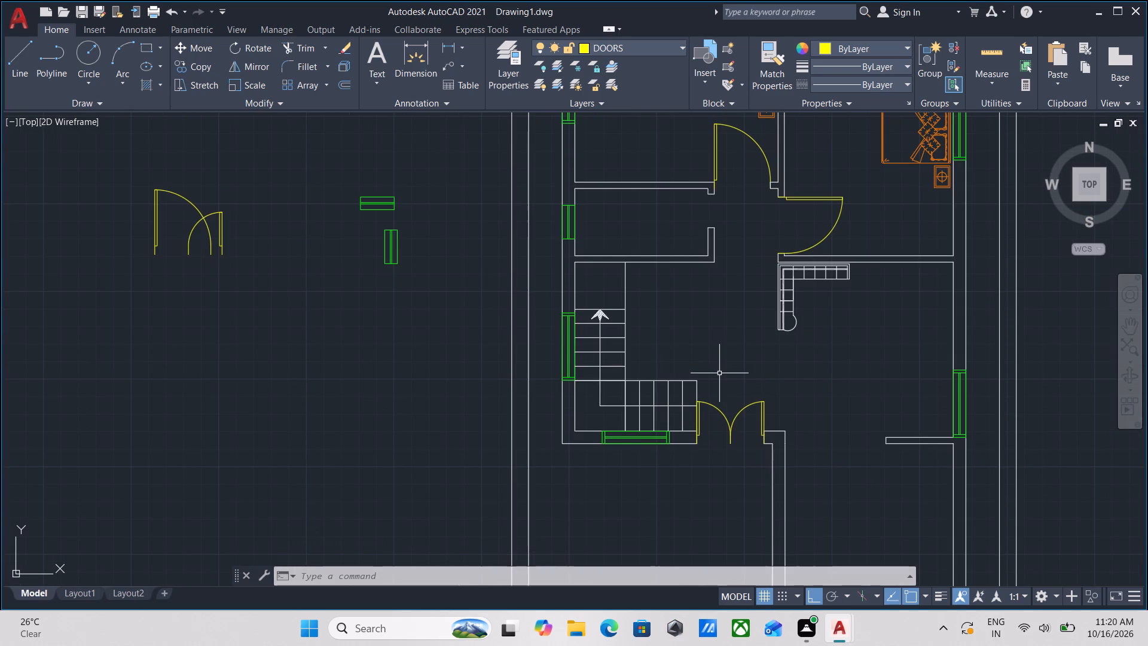
{"action": "scroll", "coordinate": [719, 372], "scroll_direction": "down", "scroll_amount": 1}
{"action": "middle_click_drag", "start_coordinate": [719, 372], "coordinate": [585, 422]}
{"action": "scroll", "coordinate": [662, 384], "scroll_direction": "up", "scroll_amount": 3}
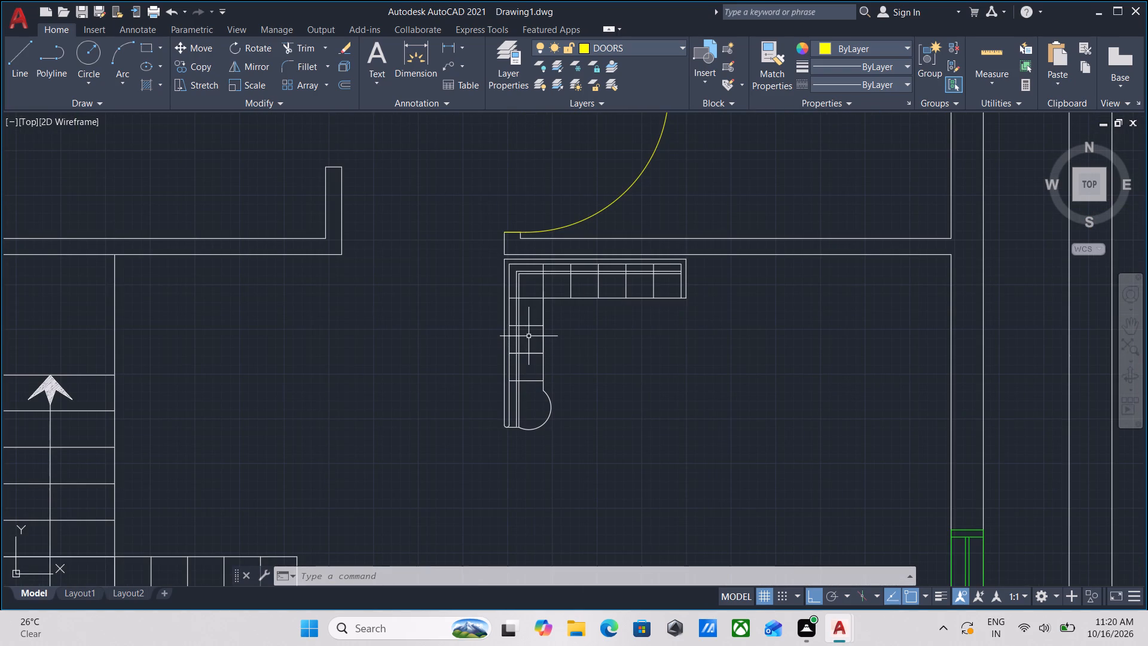
{"action": "scroll", "coordinate": [530, 336], "scroll_direction": "down", "scroll_amount": 2}
{"action": "scroll", "coordinate": [582, 375], "scroll_direction": "down", "scroll_amount": 1}
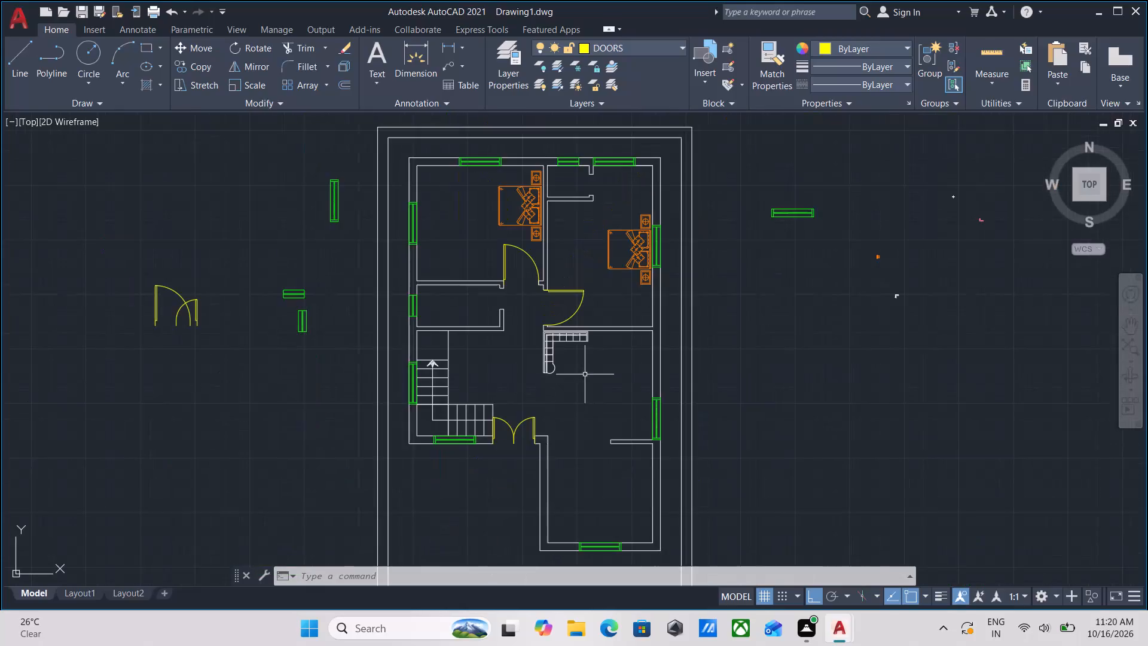
Rotate the pasted red L-shaped kitchen counter block 90° about the lower outer corner at its sink-side end, with ortho on.
{"action": "middle_click_drag", "start_coordinate": [606, 373], "coordinate": [587, 312]}
{"action": "middle_click_drag", "start_coordinate": [682, 348], "coordinate": [480, 386]}
{"action": "scroll", "coordinate": [648, 194], "scroll_direction": "up", "scroll_amount": 2}
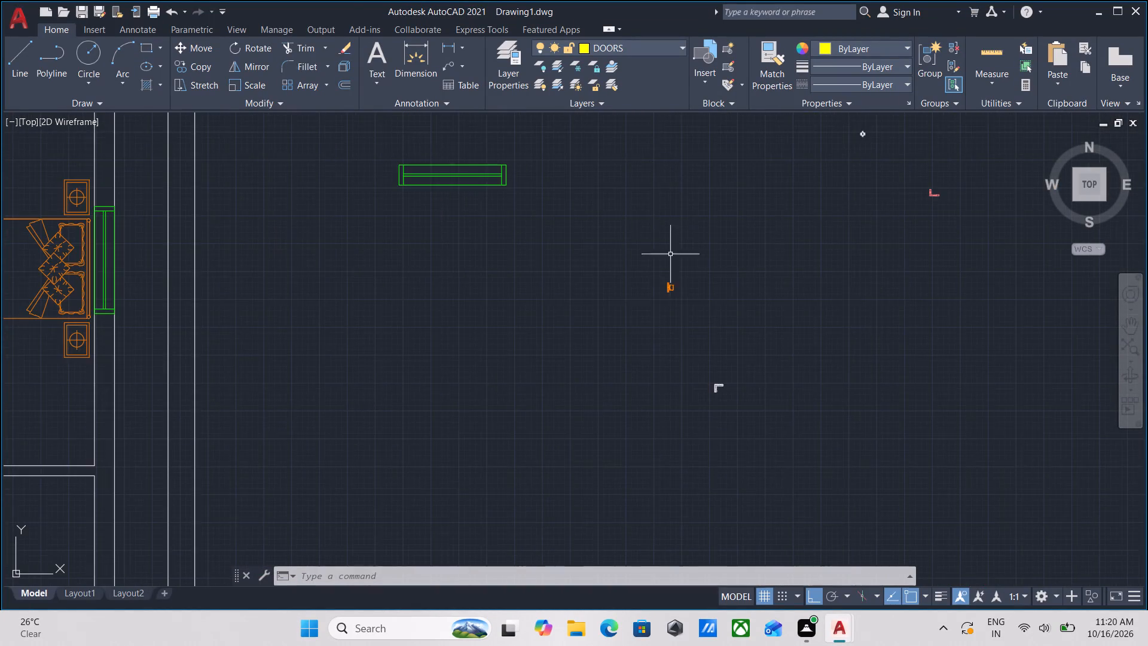
{"action": "scroll", "coordinate": [682, 287], "scroll_direction": "up", "scroll_amount": 1}
{"action": "middle_click_drag", "start_coordinate": [685, 286], "coordinate": [456, 362]}
{"action": "middle_click_drag", "start_coordinate": [738, 215], "coordinate": [561, 294]}
{"action": "scroll", "coordinate": [710, 289], "scroll_direction": "up", "scroll_amount": 3}
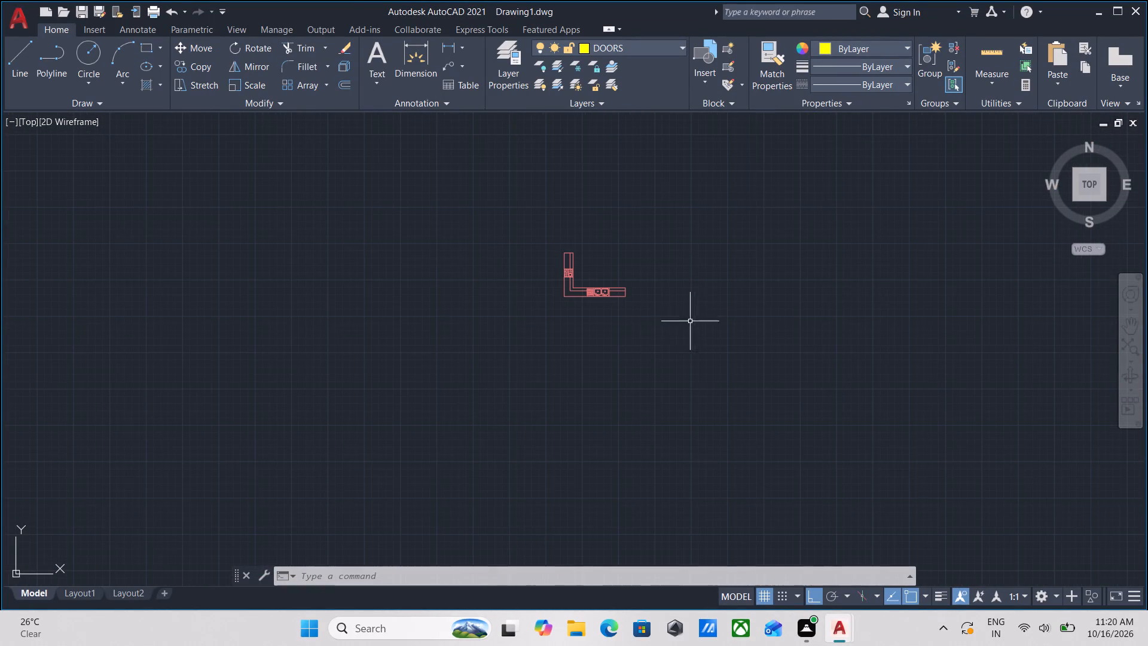
{"action": "left_click_drag", "start_coordinate": [657, 334], "coordinate": [638, 321]}
{"action": "left_click", "coordinate": [563, 235]}
{"action": "scroll", "coordinate": [581, 294], "scroll_direction": "up", "scroll_amount": 1}
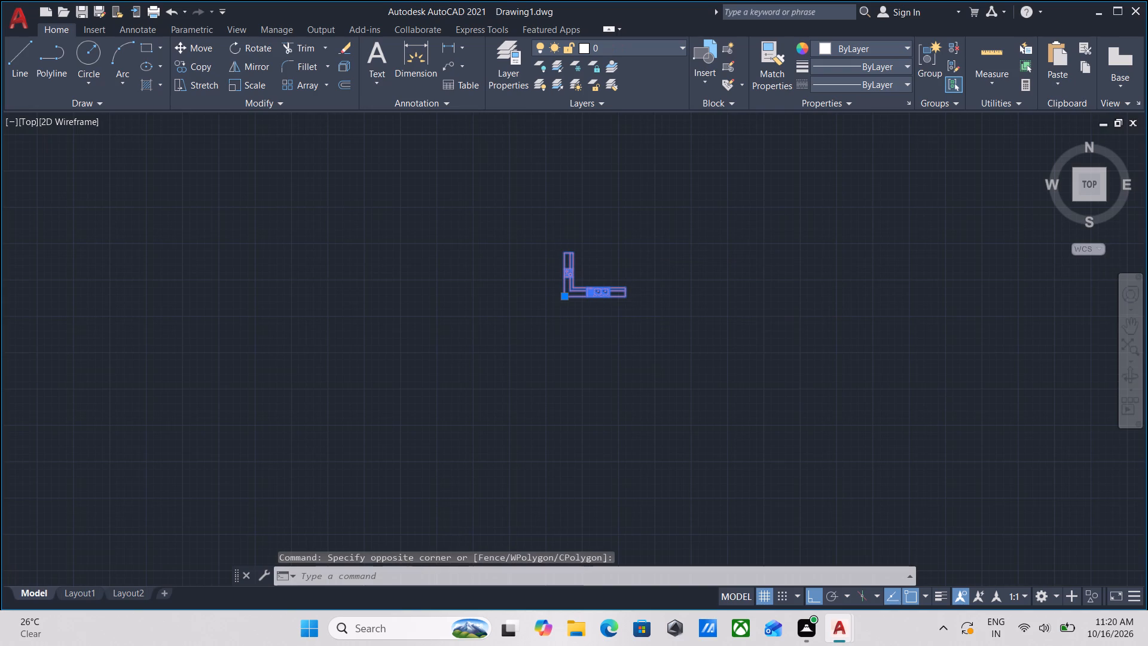
{"action": "type", "text": "RO"}
{"action": "key", "text": "Return"}
{"action": "scroll", "coordinate": [672, 321], "scroll_direction": "up", "scroll_amount": 3}
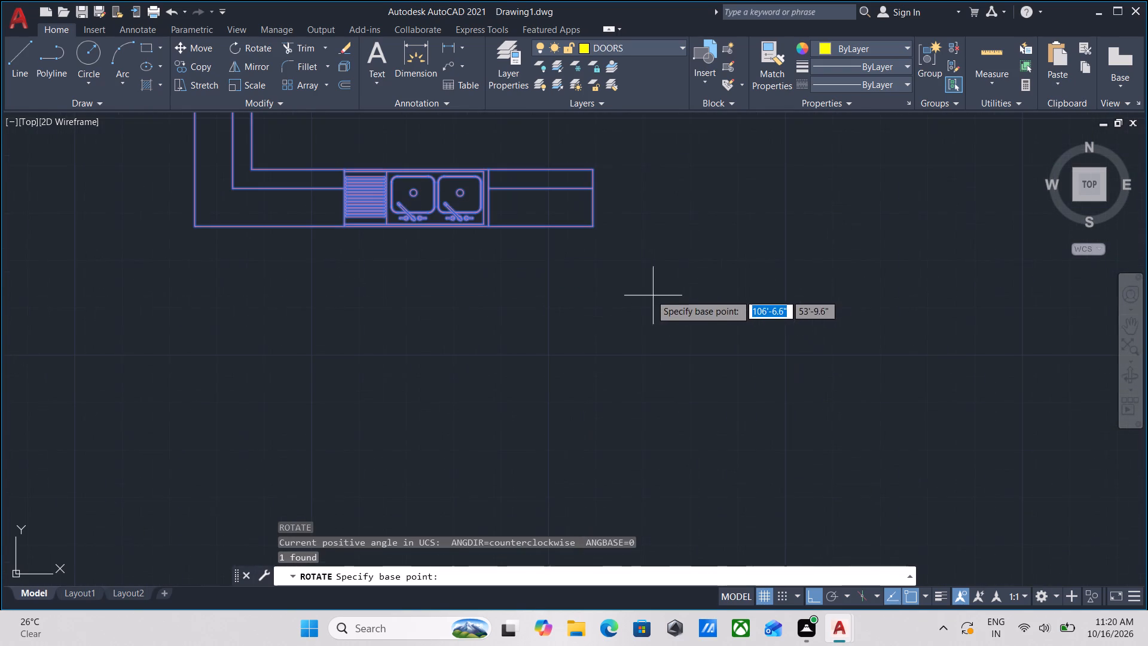
{"action": "left_click", "coordinate": [594, 228]}
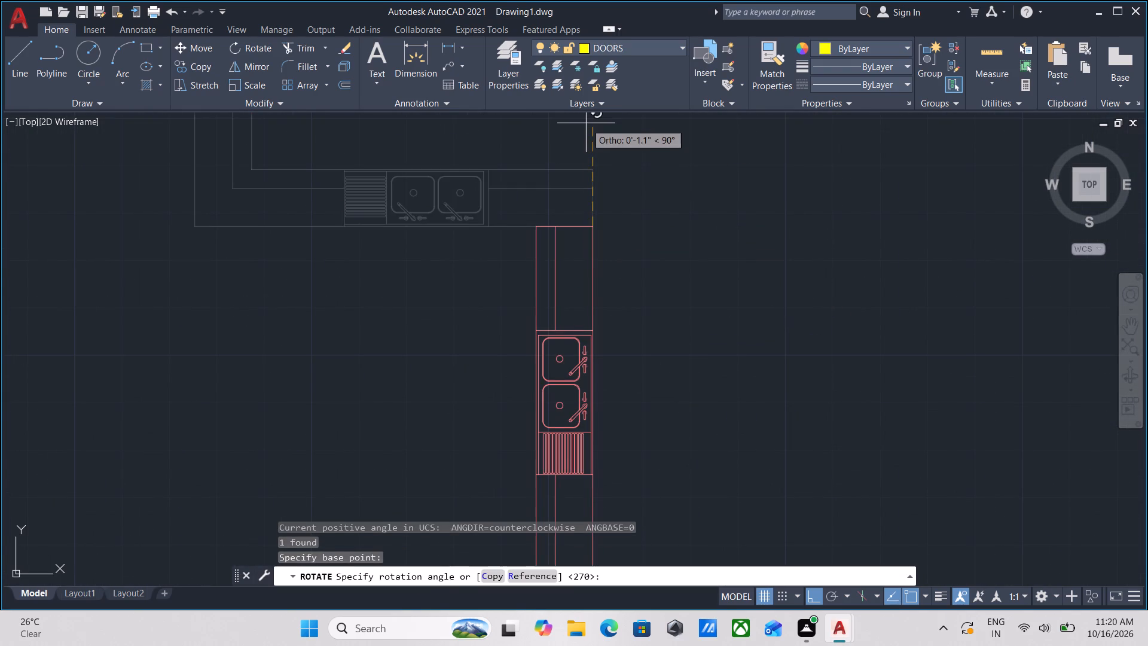
{"action": "left_click", "coordinate": [586, 123]}
Copy the rotated counter from its lower-right outer corner about 50'-2" at 215° into the kitchen, near its lower-left corner, with ortho off.
{"action": "scroll", "coordinate": [640, 322], "scroll_direction": "down", "scroll_amount": 2}
{"action": "middle_click_drag", "start_coordinate": [640, 323], "coordinate": [642, 190]}
{"action": "left_click_drag", "start_coordinate": [676, 333], "coordinate": [600, 288]}
{"action": "left_click", "coordinate": [569, 258]}
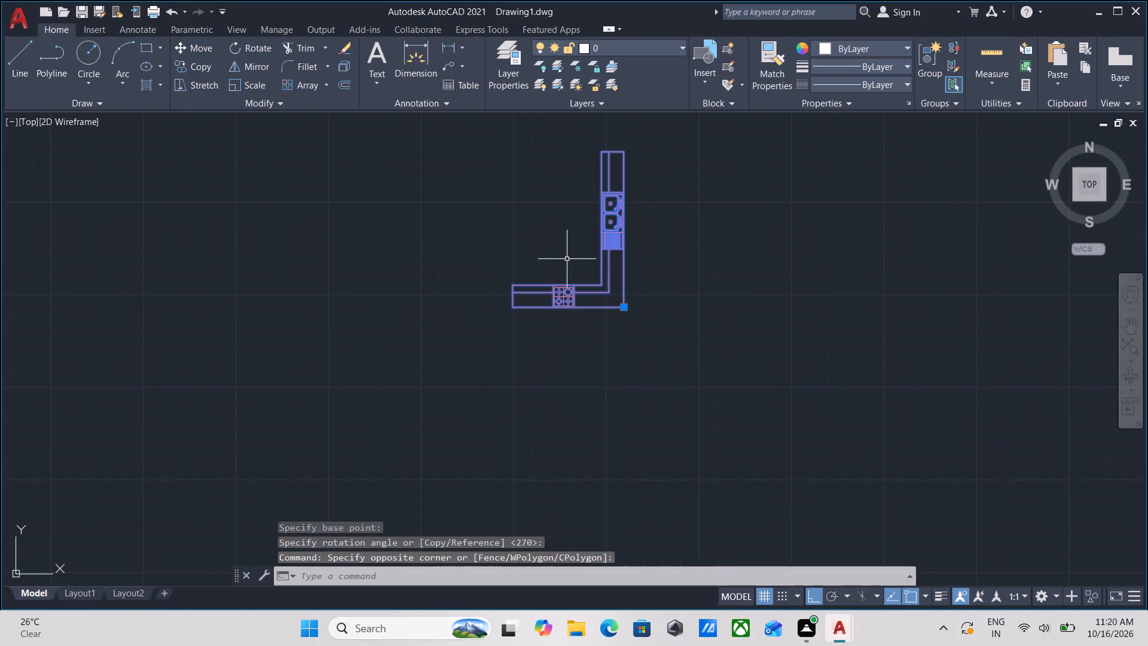
{"action": "key", "text": "c"}
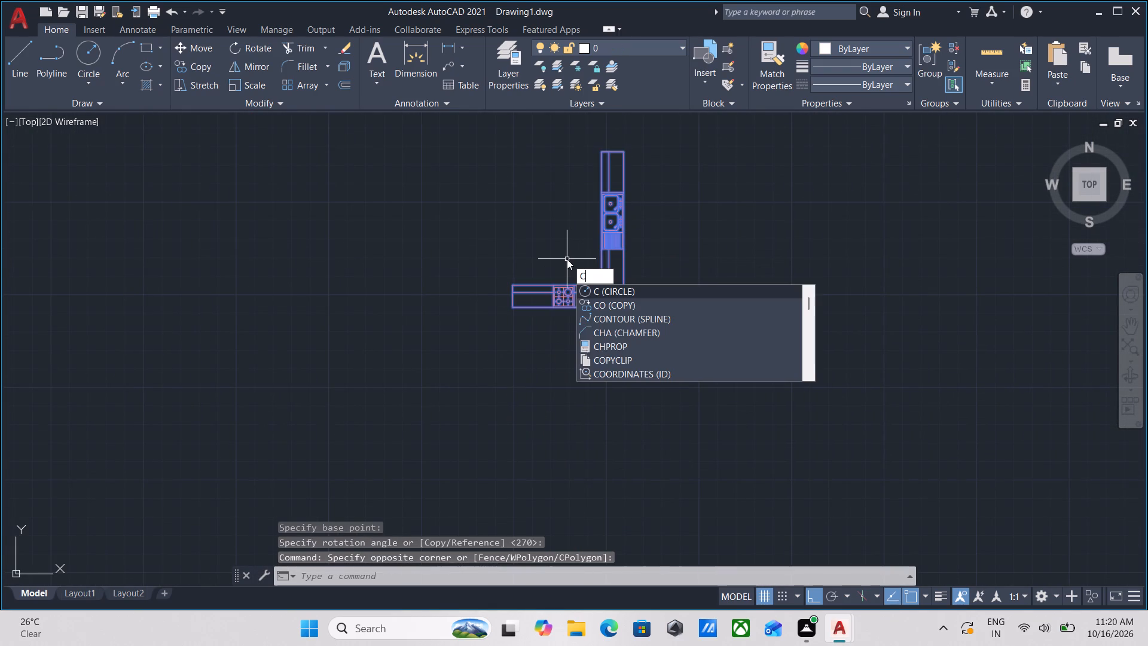
{"action": "key", "text": "o"}
{"action": "key", "text": "Return"}
{"action": "left_click", "coordinate": [624, 309]}
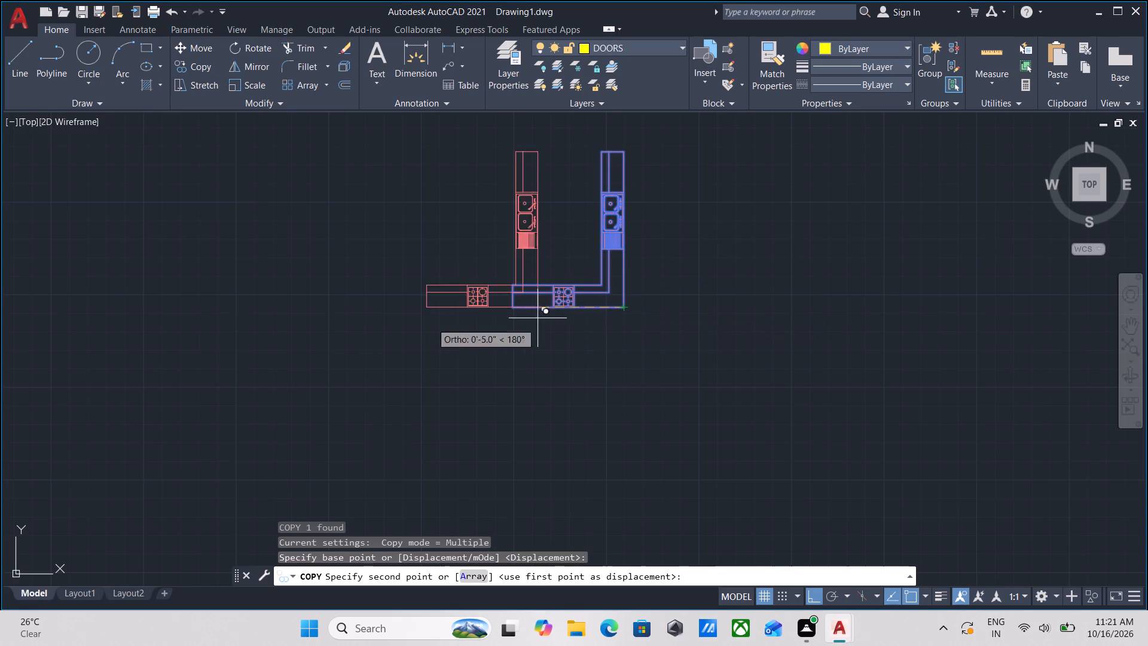
{"action": "key", "text": "F8"}
{"action": "scroll", "coordinate": [270, 351], "scroll_direction": "down", "scroll_amount": 1}
{"action": "middle_click_drag", "start_coordinate": [269, 351], "coordinate": [491, 259]}
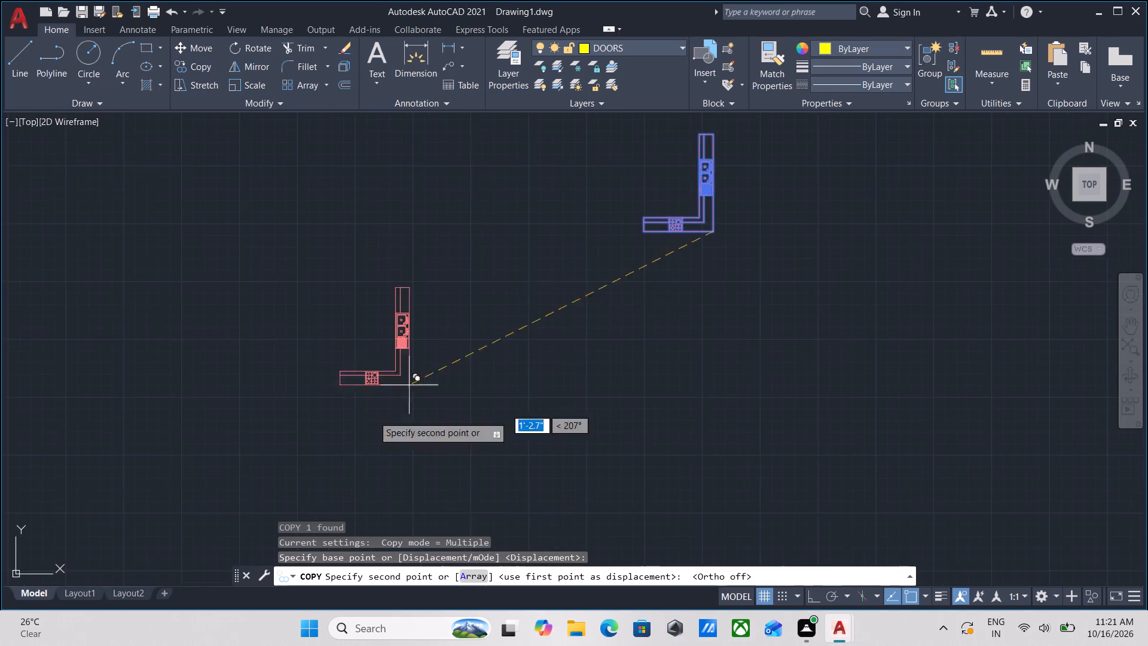
{"action": "scroll", "coordinate": [306, 461], "scroll_direction": "down", "scroll_amount": 2}
{"action": "middle_click_drag", "start_coordinate": [314, 452], "coordinate": [583, 252]}
{"action": "middle_click_drag", "start_coordinate": [406, 350], "coordinate": [546, 162]}
{"action": "scroll", "coordinate": [423, 308], "scroll_direction": "down", "scroll_amount": 1}
{"action": "scroll", "coordinate": [481, 267], "scroll_direction": "down", "scroll_amount": 2}
{"action": "middle_click_drag", "start_coordinate": [537, 210], "coordinate": [688, 108]}
{"action": "scroll", "coordinate": [536, 286], "scroll_direction": "down", "scroll_amount": 3}
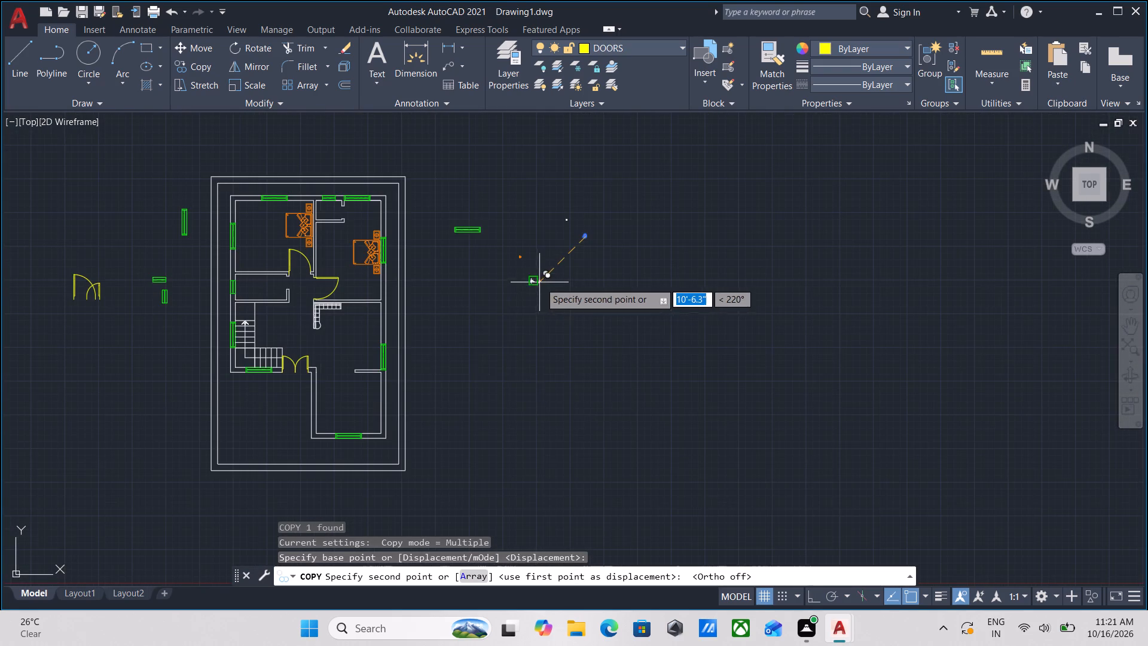
{"action": "scroll", "coordinate": [364, 428], "scroll_direction": "up", "scroll_amount": 6}
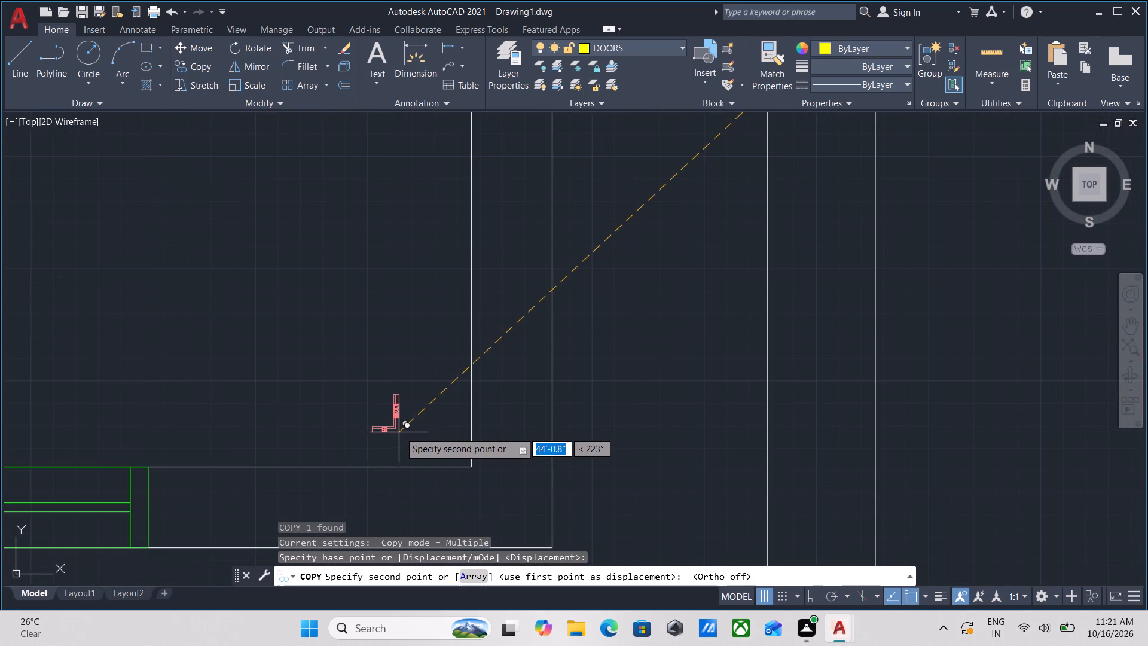
{"action": "scroll", "coordinate": [402, 426], "scroll_direction": "down", "scroll_amount": 2}
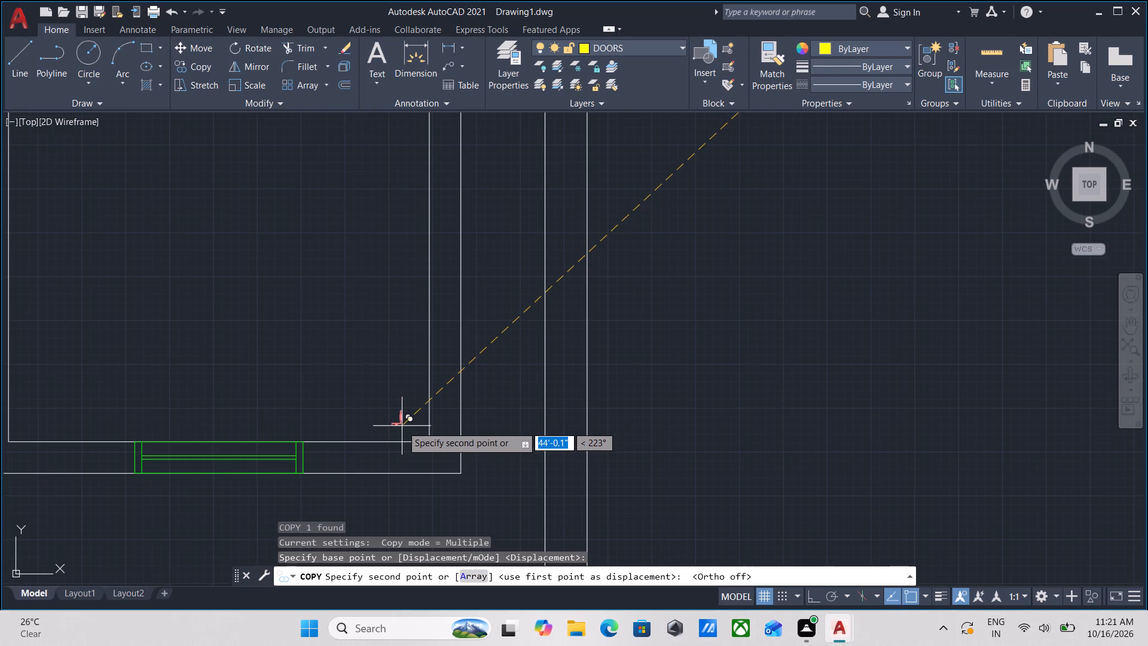
{"action": "scroll", "coordinate": [402, 426], "scroll_direction": "down", "scroll_amount": 1}
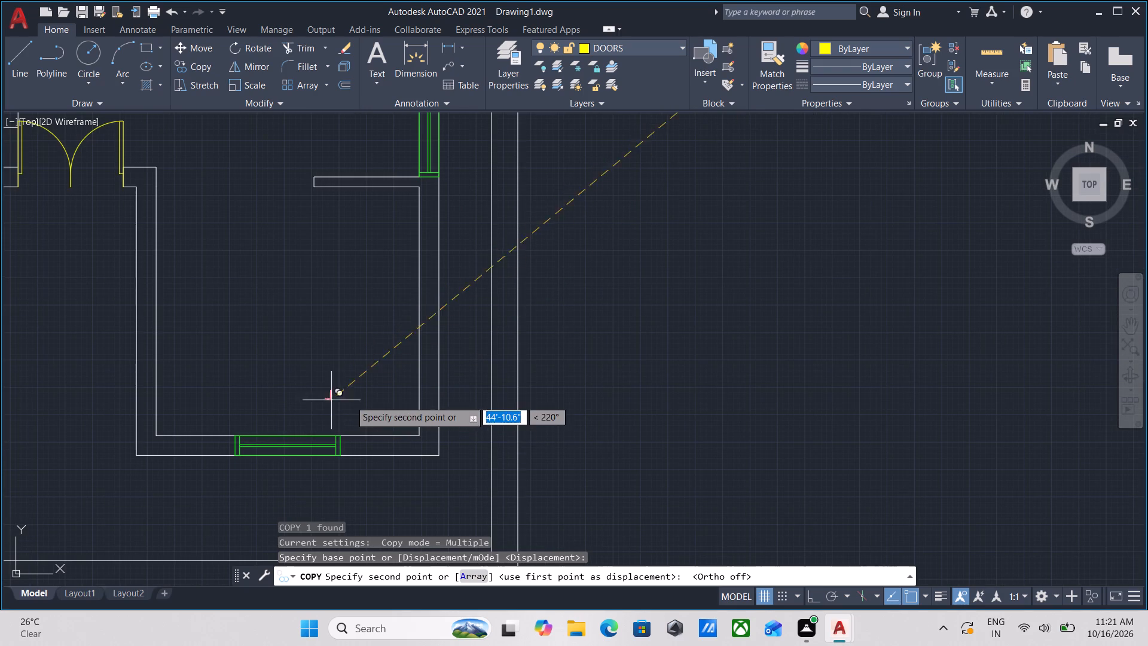
{"action": "scroll", "coordinate": [368, 406], "scroll_direction": "up", "scroll_amount": 2}
{"action": "scroll", "coordinate": [326, 409], "scroll_direction": "down", "scroll_amount": 2}
{"action": "middle_click_drag", "start_coordinate": [334, 416], "coordinate": [554, 440]}
{"action": "middle_click_drag", "start_coordinate": [387, 389], "coordinate": [392, 390]}
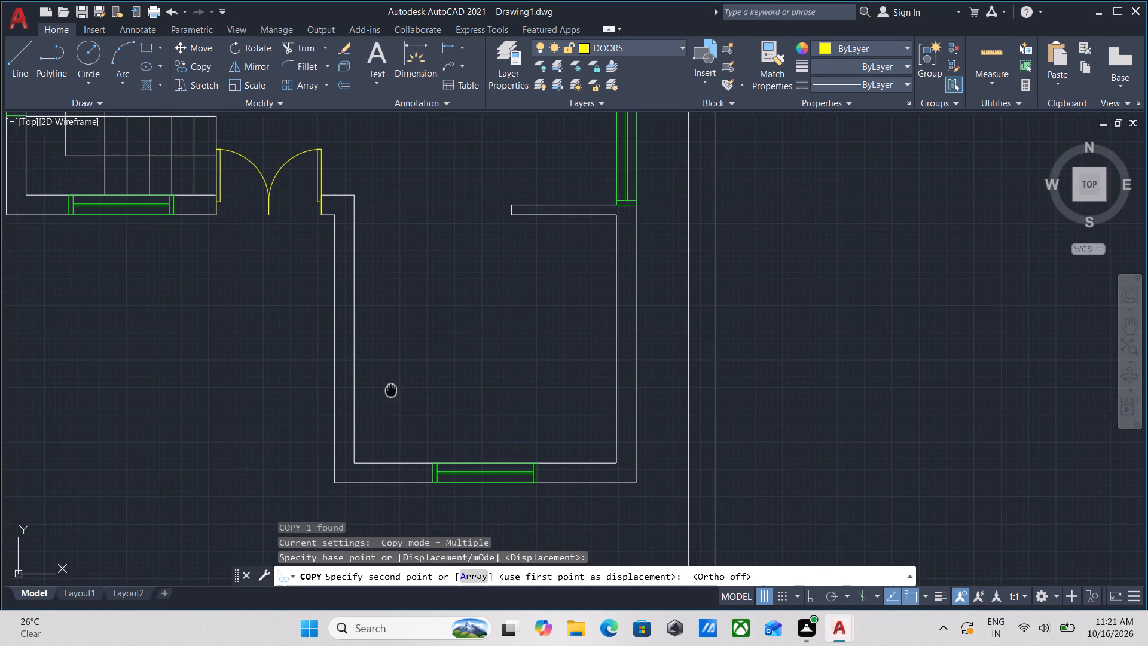
{"action": "middle_click_drag", "start_coordinate": [392, 390], "coordinate": [541, 387]}
{"action": "scroll", "coordinate": [521, 415], "scroll_direction": "up", "scroll_amount": 1}
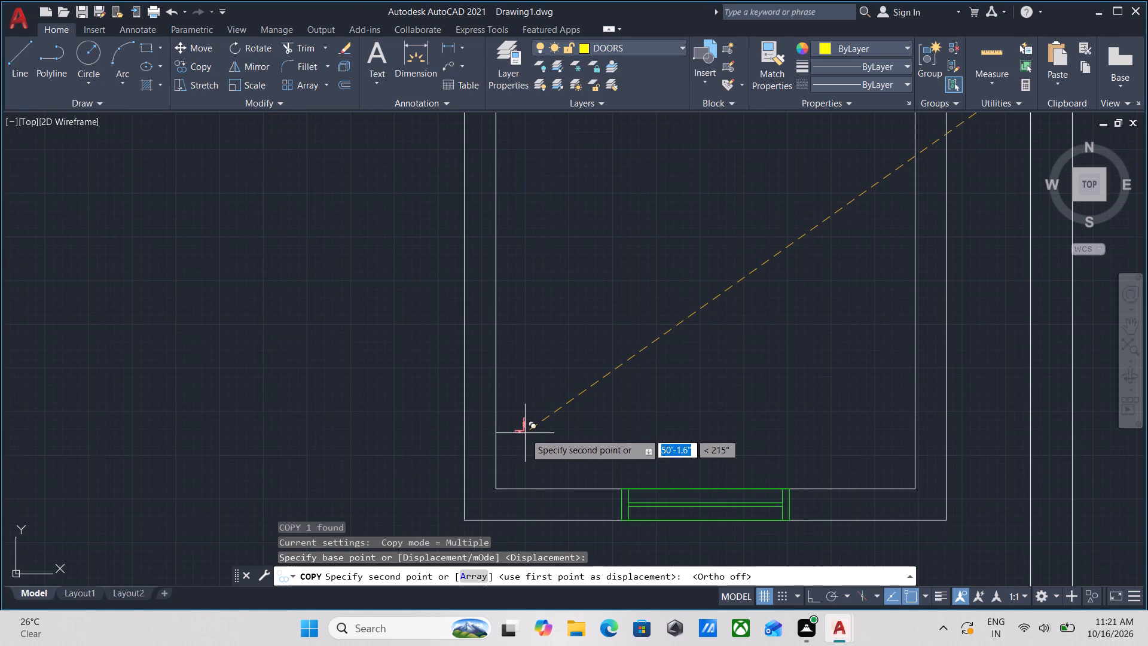
{"action": "left_click", "coordinate": [525, 433]}
{"action": "scroll", "coordinate": [543, 426], "scroll_direction": "up", "scroll_amount": 3}
{"action": "key", "text": "Escape"}
Rotate the copied counter 270° about its lower-right outer corner, with ortho on.
{"action": "left_click", "coordinate": [521, 418]}
{"action": "left_click", "coordinate": [413, 439]}
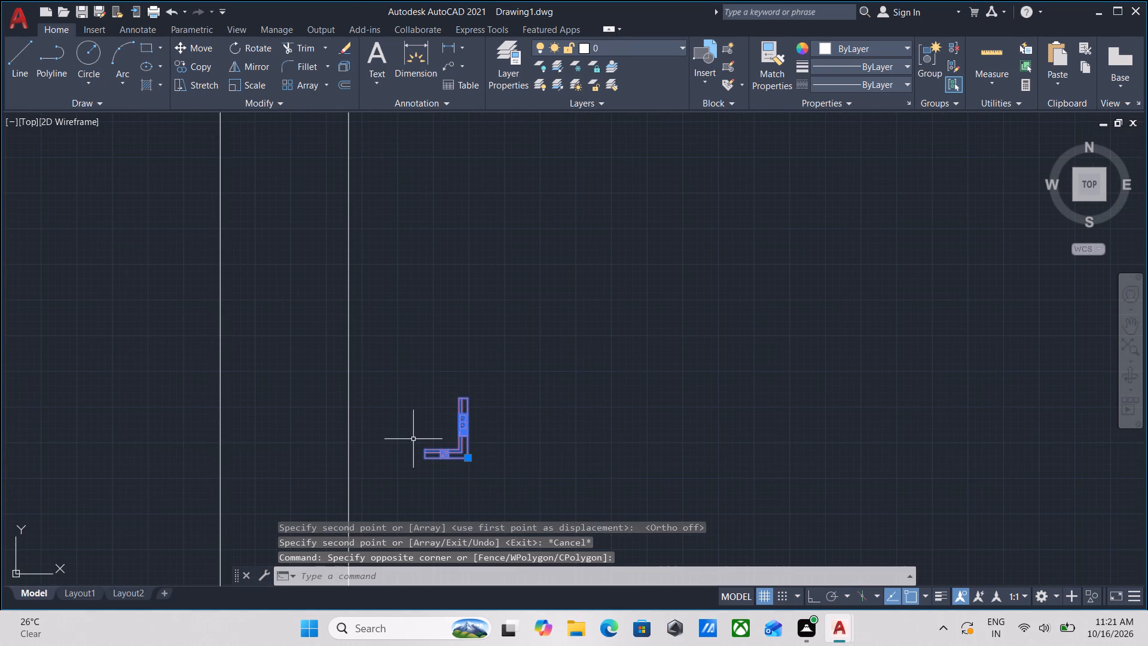
{"action": "type", "text": "RO"}
{"action": "key", "text": "Return"}
{"action": "scroll", "coordinate": [441, 456], "scroll_direction": "up", "scroll_amount": 2}
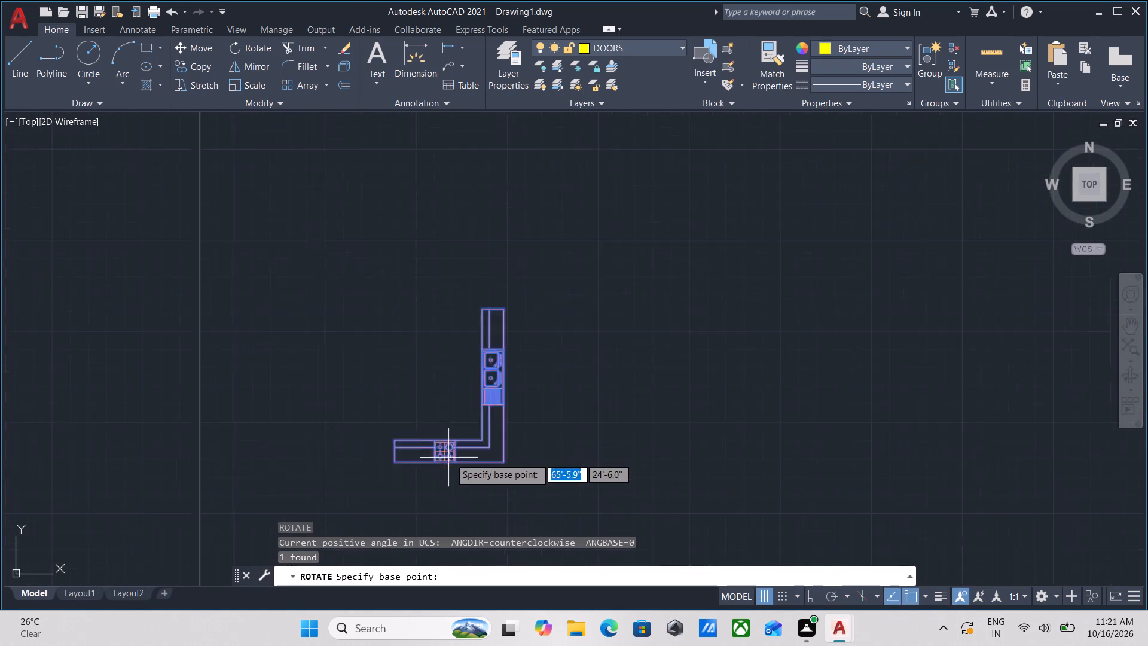
{"action": "scroll", "coordinate": [450, 458], "scroll_direction": "up", "scroll_amount": 1}
{"action": "left_click", "coordinate": [538, 467]}
{"action": "middle_click_drag", "start_coordinate": [540, 522], "coordinate": [540, 521]}
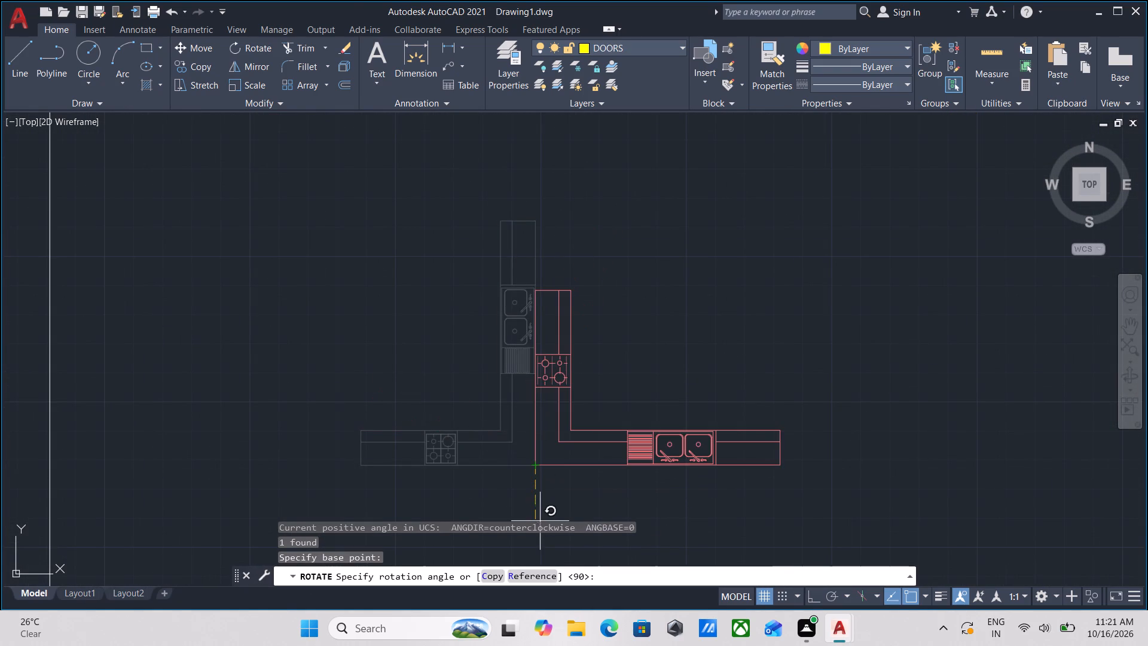
{"action": "middle_click_drag", "start_coordinate": [540, 521], "coordinate": [540, 399]}
{"action": "scroll", "coordinate": [545, 505], "scroll_direction": "down", "scroll_amount": 1}
{"action": "middle_click_drag", "start_coordinate": [545, 505], "coordinate": [521, 345]}
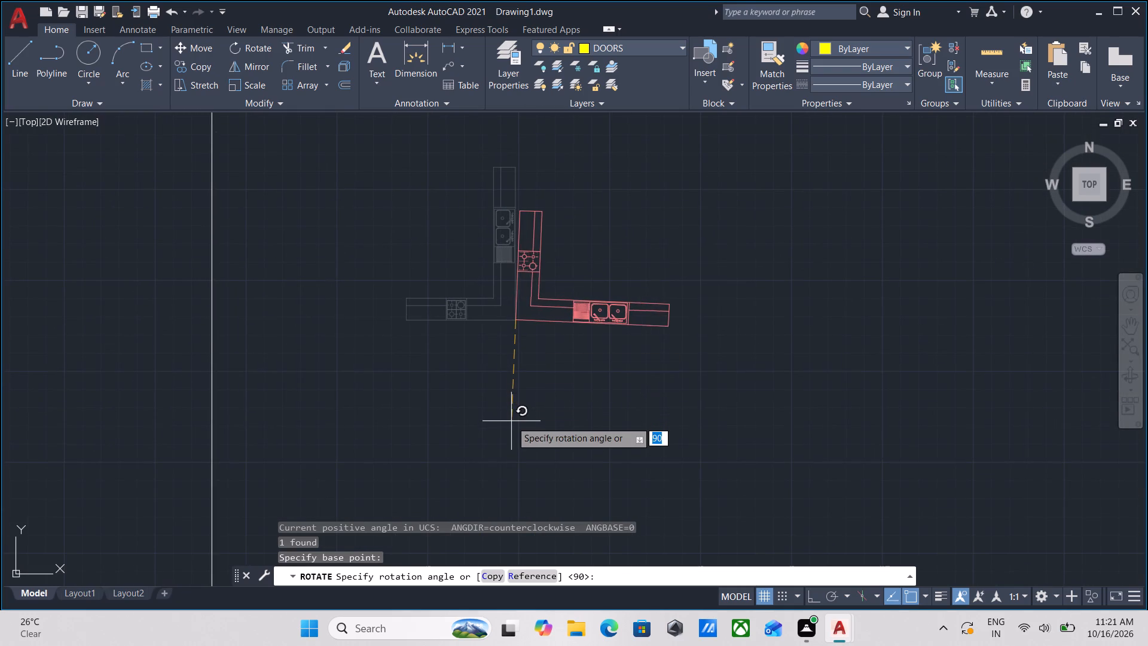
{"action": "key", "text": "F8"}
{"action": "left_click", "coordinate": [512, 442]}
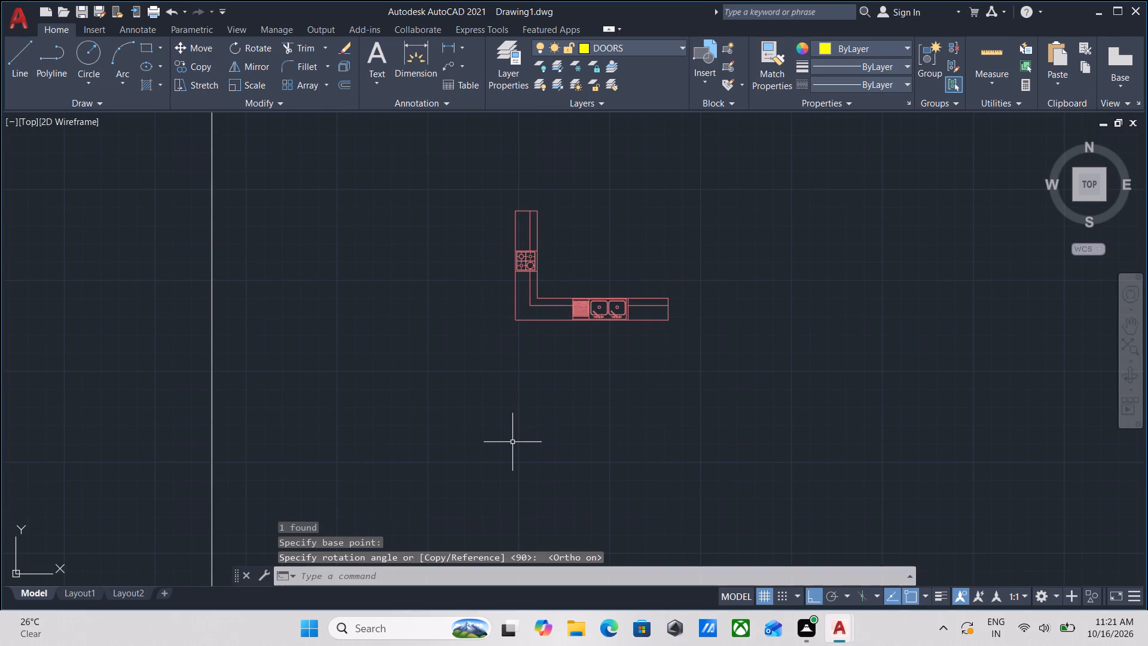
Move the copied counter by its lower-left corner grip about 1' closer to the kitchen's lower-left inner corner, with ortho off.
{"action": "left_click_drag", "start_coordinate": [567, 272], "coordinate": [546, 291]}
{"action": "left_click", "coordinate": [486, 359]}
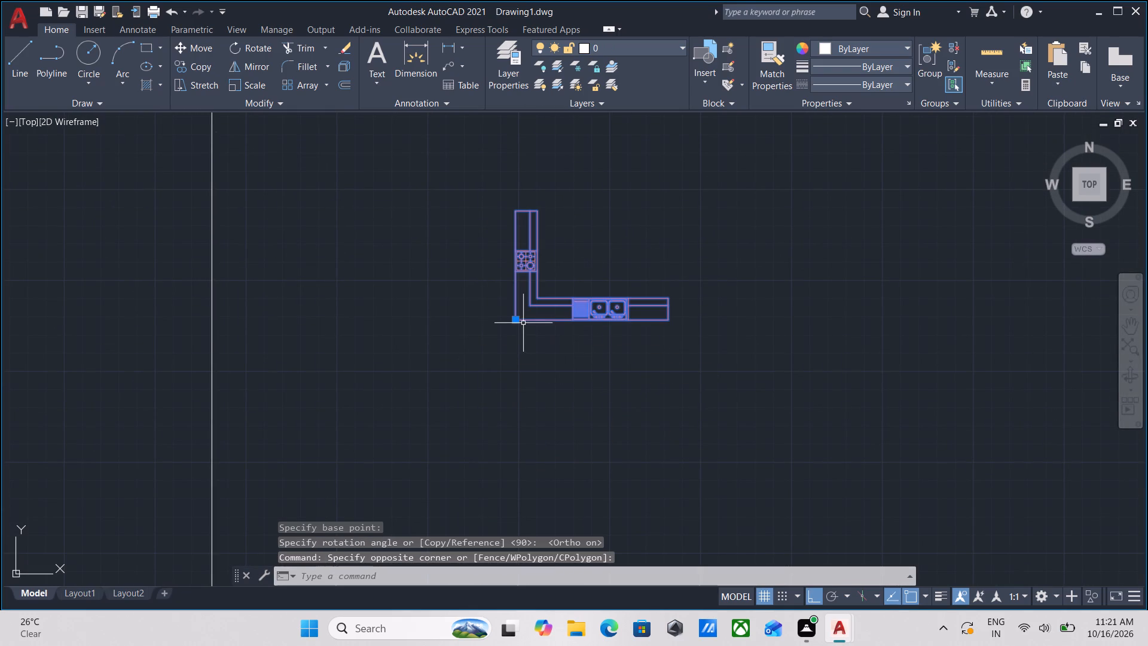
{"action": "left_click", "coordinate": [515, 322]}
{"action": "scroll", "coordinate": [510, 395], "scroll_direction": "down", "scroll_amount": 1}
{"action": "middle_click_drag", "start_coordinate": [510, 395], "coordinate": [526, 209]}
{"action": "scroll", "coordinate": [523, 254], "scroll_direction": "down", "scroll_amount": 3}
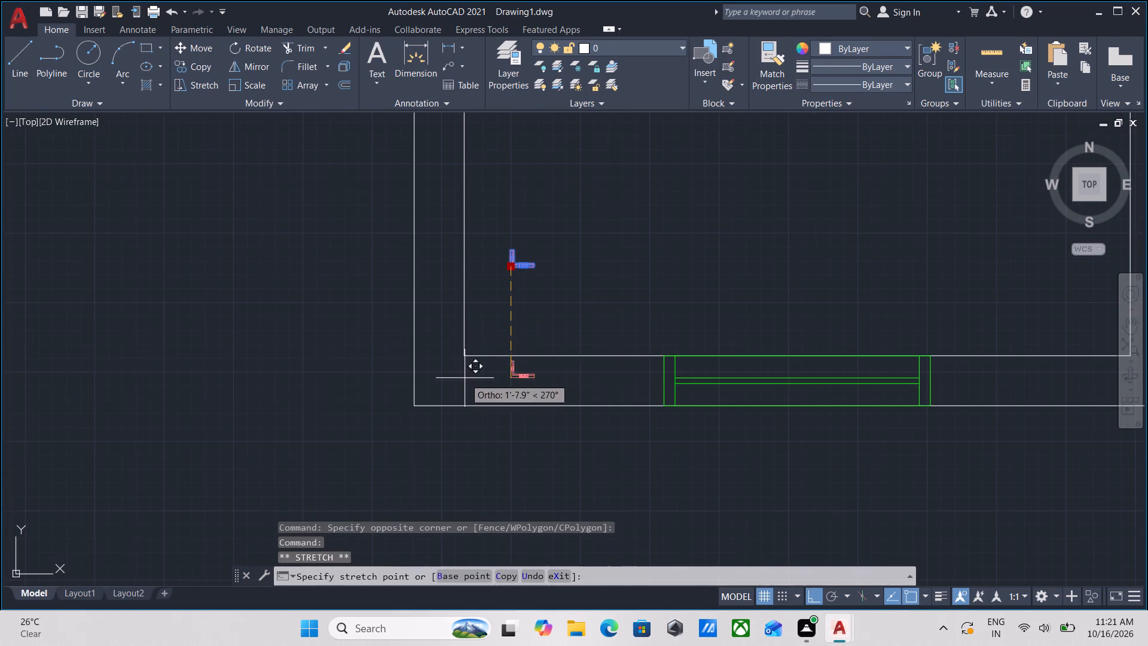
{"action": "key", "text": "F8"}
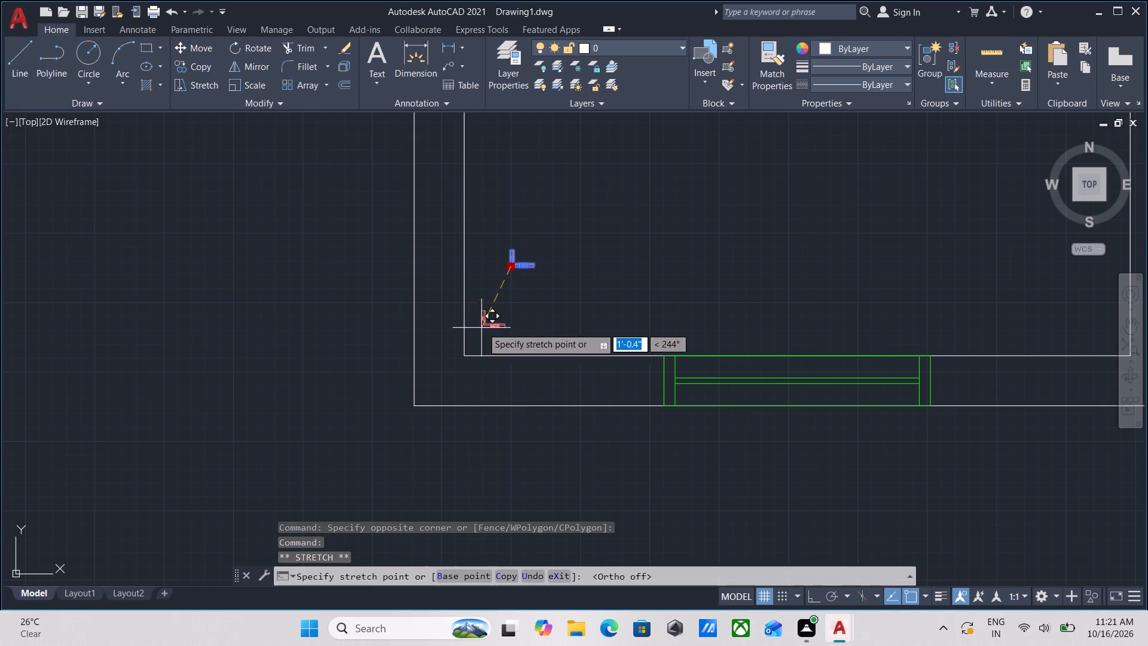
{"action": "left_click", "coordinate": [490, 332]}
{"action": "scroll", "coordinate": [529, 300], "scroll_direction": "up", "scroll_amount": 2}
{"action": "key", "text": "Escape"}
Scale the counter about its lower-left outer corner, picking the factor about 2'-4" away so it nearly spans the kitchen's width.
{"action": "left_click", "coordinate": [481, 345]}
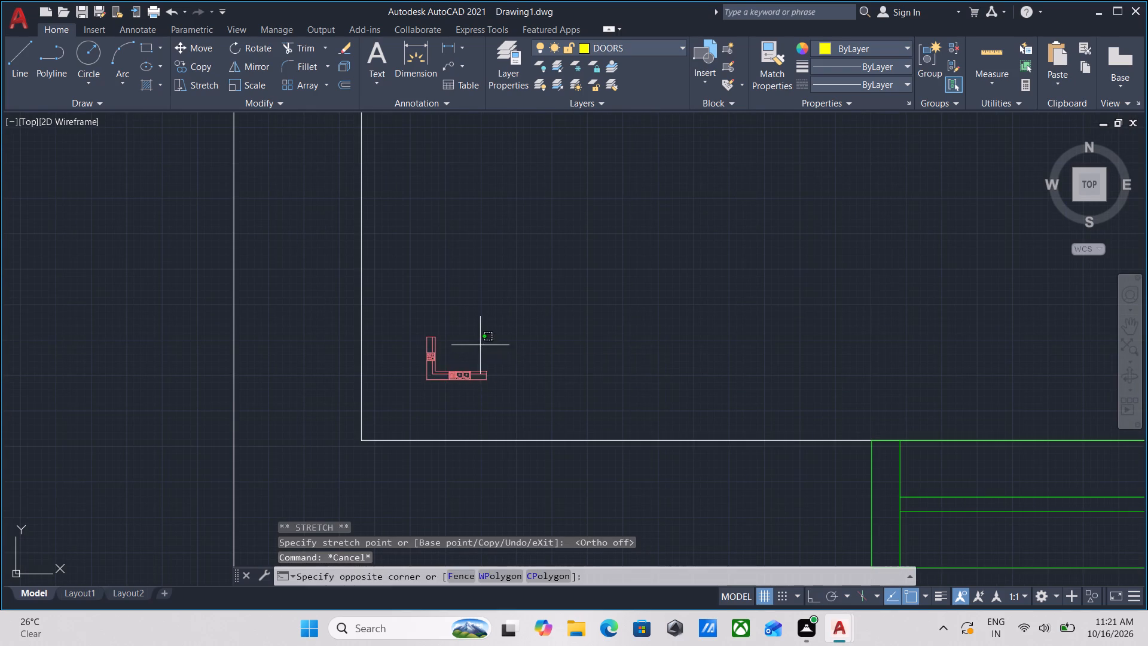
{"action": "left_click", "coordinate": [436, 386]}
{"action": "scroll", "coordinate": [436, 392], "scroll_direction": "up", "scroll_amount": 3}
{"action": "middle_click_drag", "start_coordinate": [425, 389], "coordinate": [432, 406]}
{"action": "type", "text": "SCALE"}
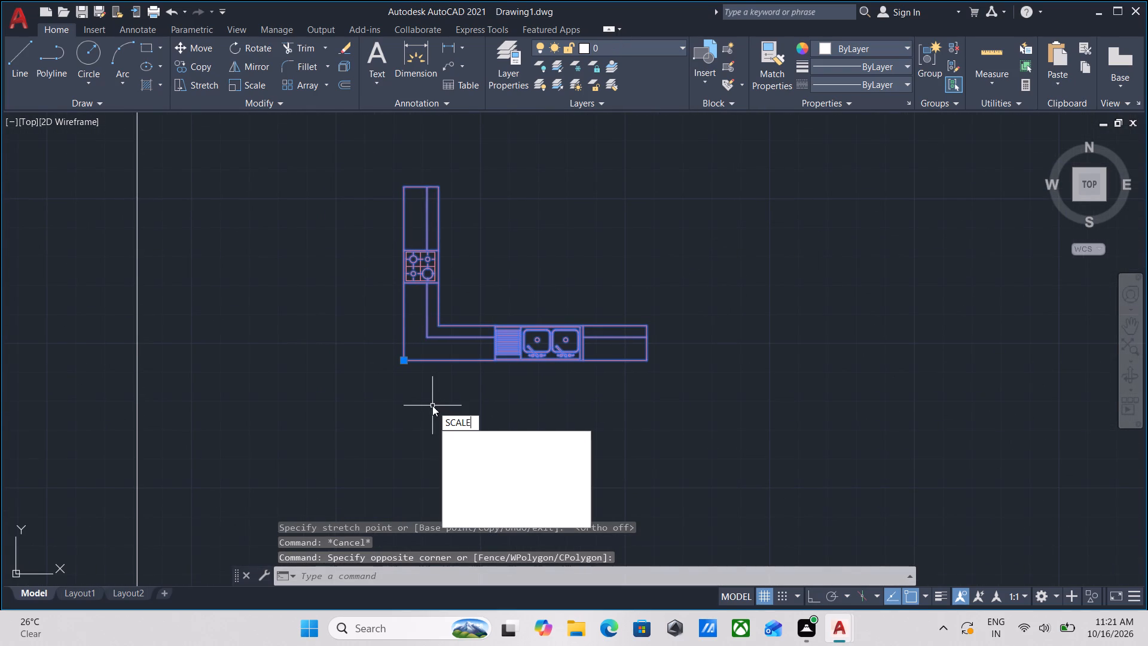
{"action": "key", "text": "Return"}
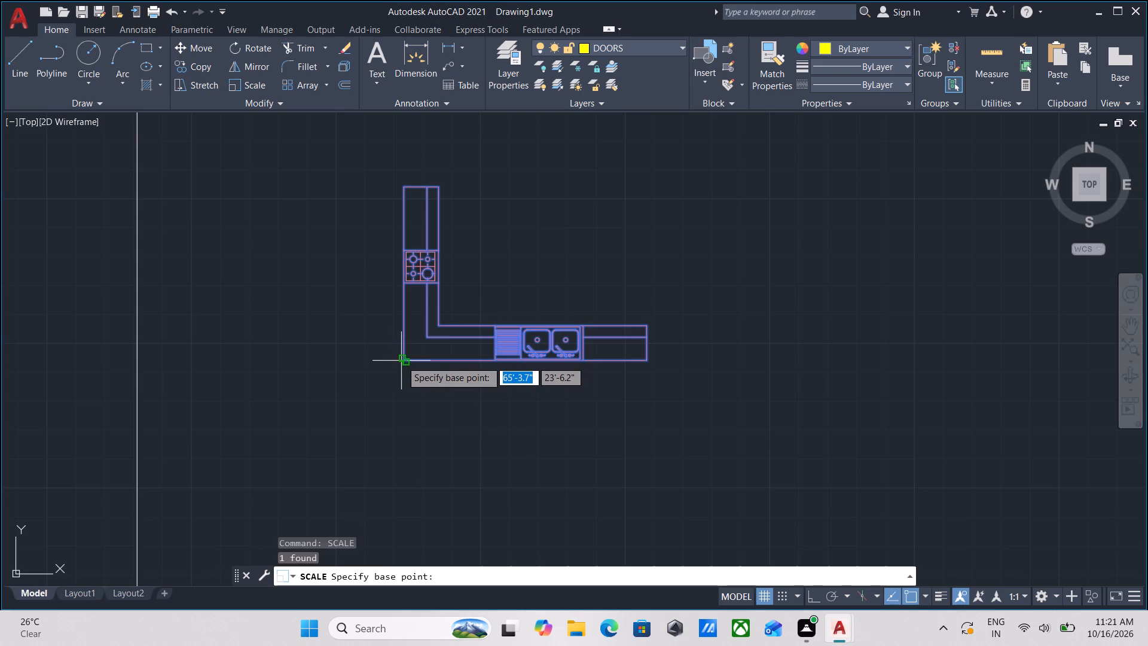
{"action": "left_click", "coordinate": [401, 361]}
{"action": "middle_click_drag", "start_coordinate": [755, 354], "coordinate": [373, 413]}
{"action": "scroll", "coordinate": [723, 395], "scroll_direction": "down", "scroll_amount": 3}
{"action": "middle_click_drag", "start_coordinate": [719, 397], "coordinate": [492, 404]}
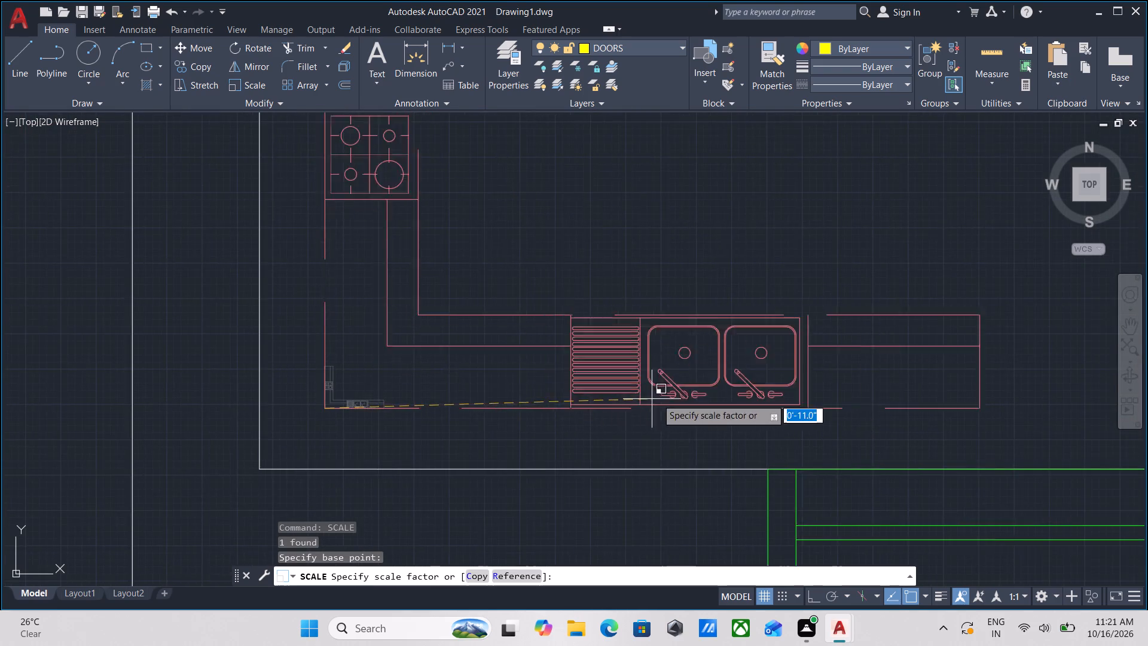
{"action": "scroll", "coordinate": [661, 398], "scroll_direction": "down", "scroll_amount": 2}
{"action": "middle_click_drag", "start_coordinate": [661, 398], "coordinate": [529, 427]}
{"action": "scroll", "coordinate": [679, 420], "scroll_direction": "down", "scroll_amount": 2}
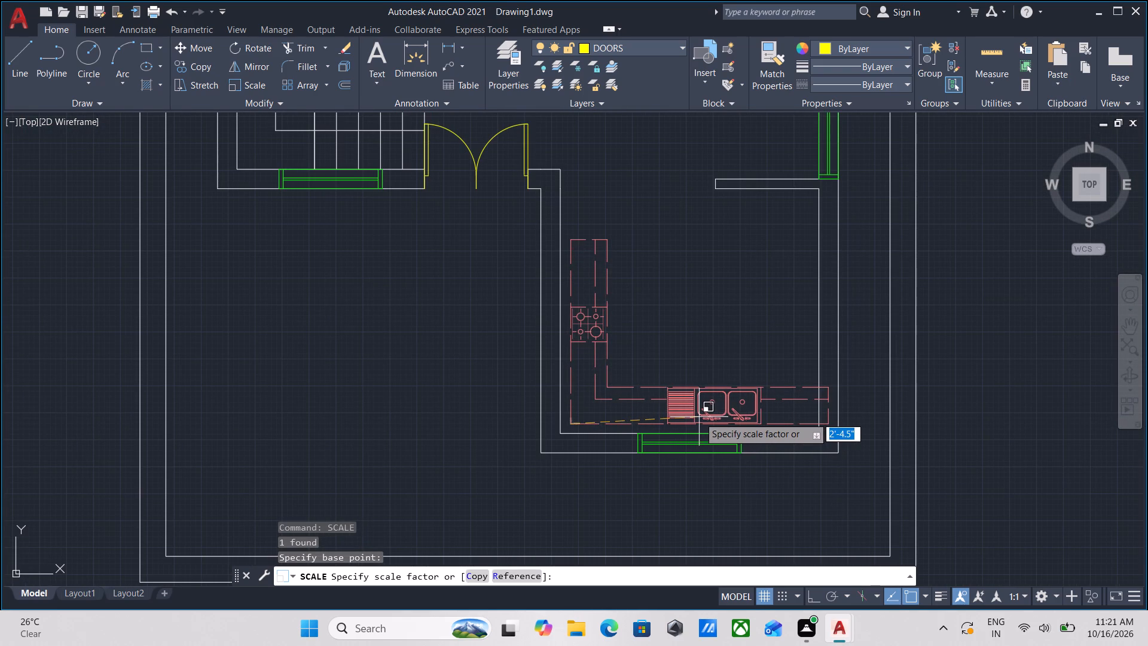
{"action": "left_click", "coordinate": [694, 418]}
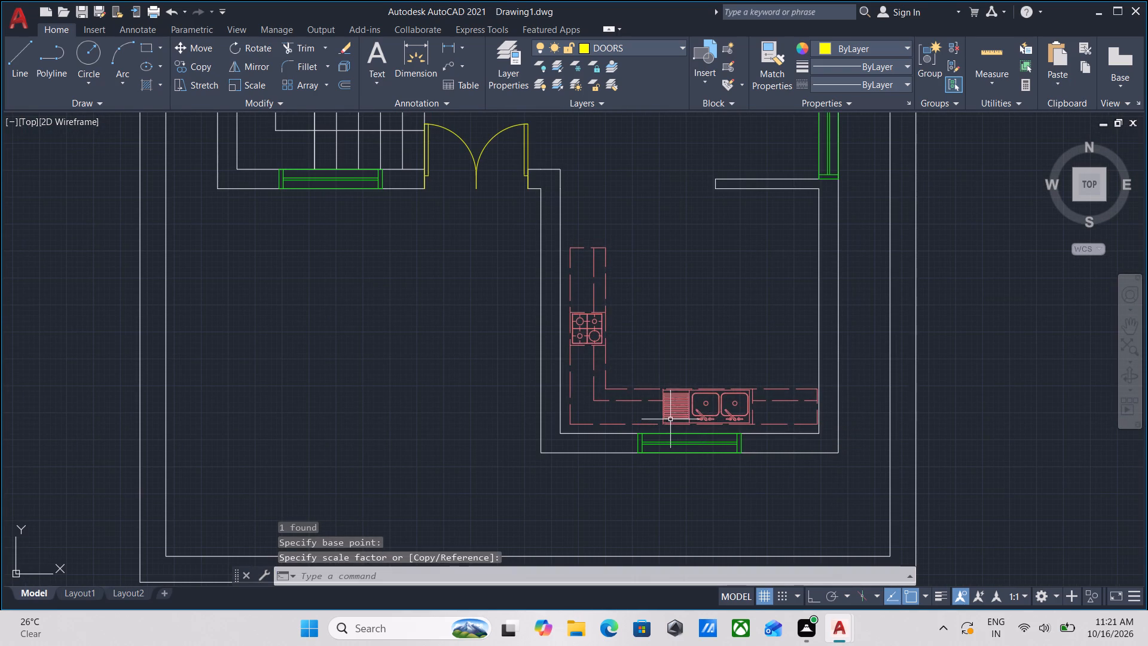
Move the scaled counter by its lower-left corner grip onto the kitchen's lower-left inner wall corner.
{"action": "scroll", "coordinate": [628, 419], "scroll_direction": "up", "scroll_amount": 1}
{"action": "left_click", "coordinate": [597, 435]}
{"action": "left_click", "coordinate": [584, 419]}
{"action": "scroll", "coordinate": [533, 430], "scroll_direction": "up", "scroll_amount": 1}
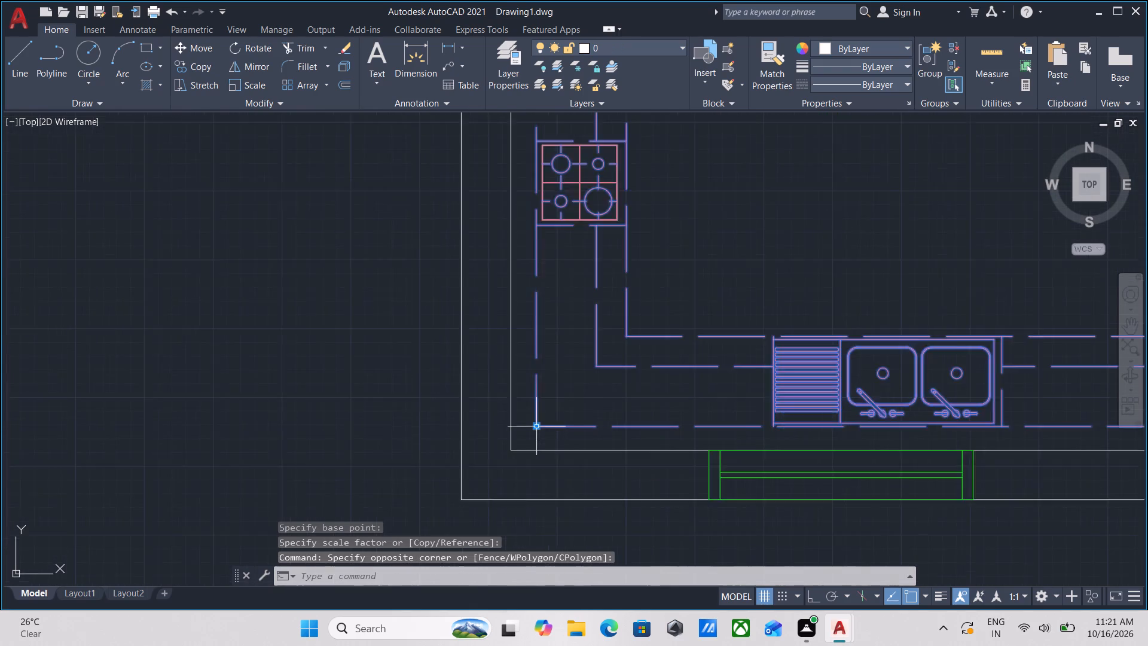
{"action": "scroll", "coordinate": [533, 430], "scroll_direction": "up", "scroll_amount": 1}
{"action": "left_click", "coordinate": [537, 425]}
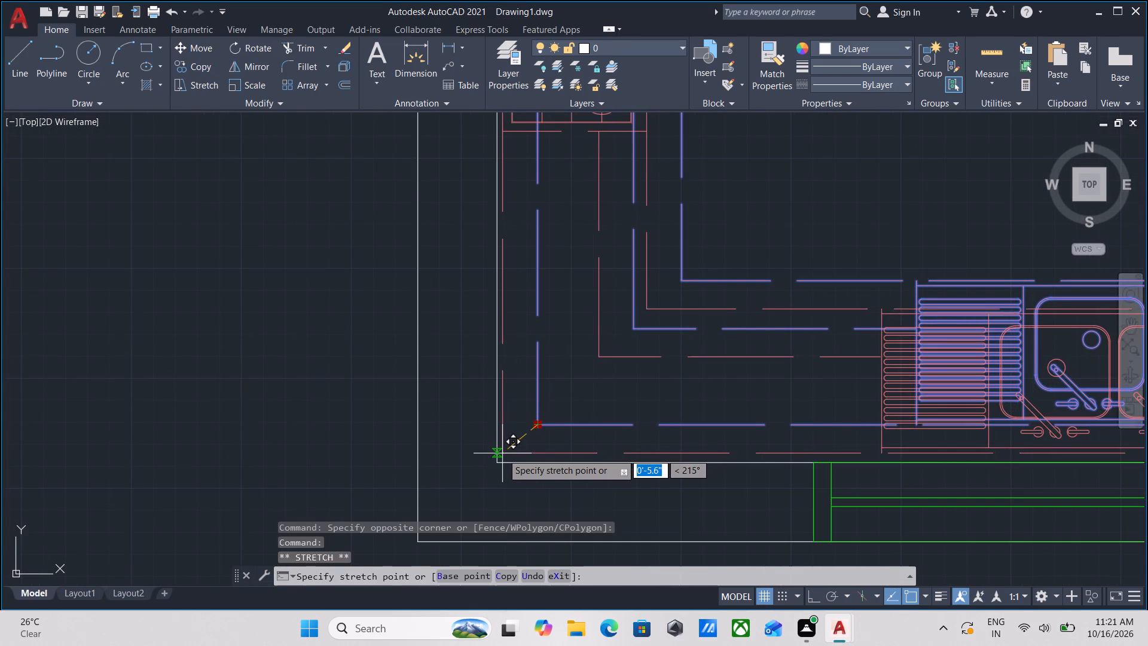
{"action": "left_click", "coordinate": [498, 458]}
{"action": "scroll", "coordinate": [618, 423], "scroll_direction": "down", "scroll_amount": 2}
{"action": "middle_click_drag", "start_coordinate": [620, 423], "coordinate": [600, 432]}
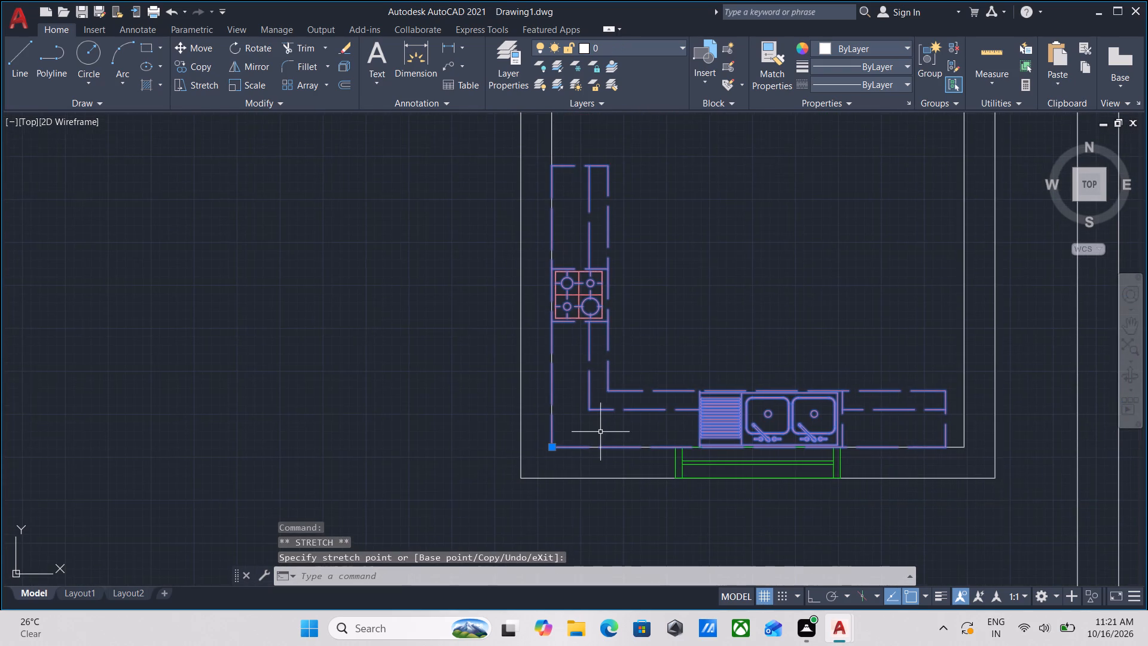
{"action": "scroll", "coordinate": [675, 287], "scroll_direction": "down", "scroll_amount": 1}
{"action": "middle_click_drag", "start_coordinate": [674, 288], "coordinate": [645, 379]}
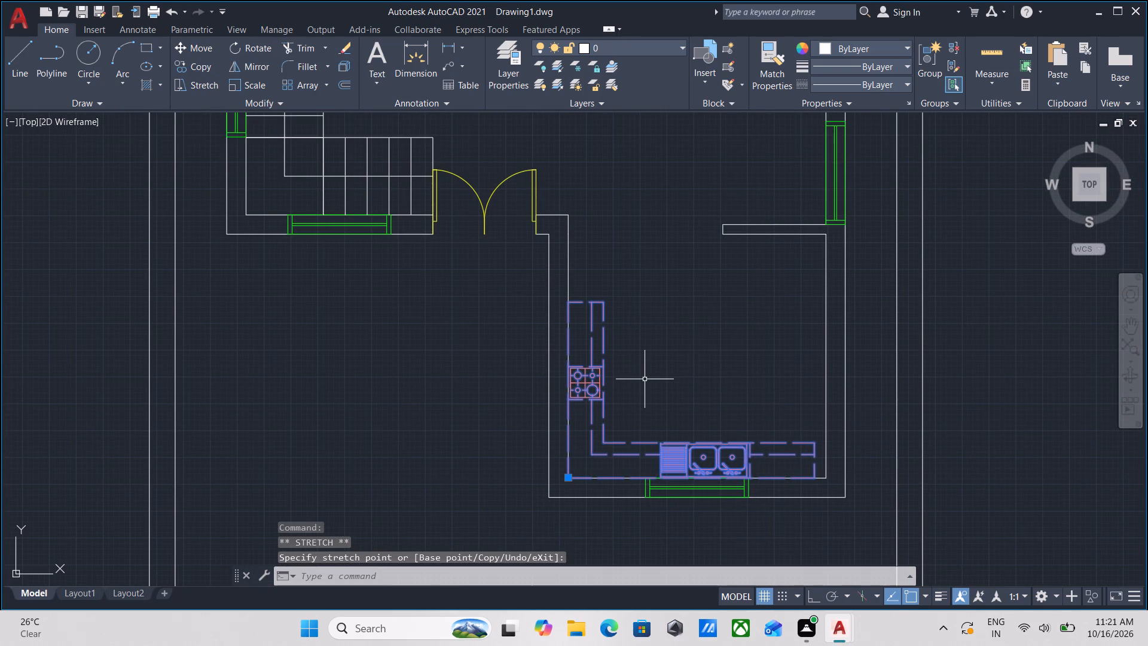
{"action": "key", "text": "Escape"}
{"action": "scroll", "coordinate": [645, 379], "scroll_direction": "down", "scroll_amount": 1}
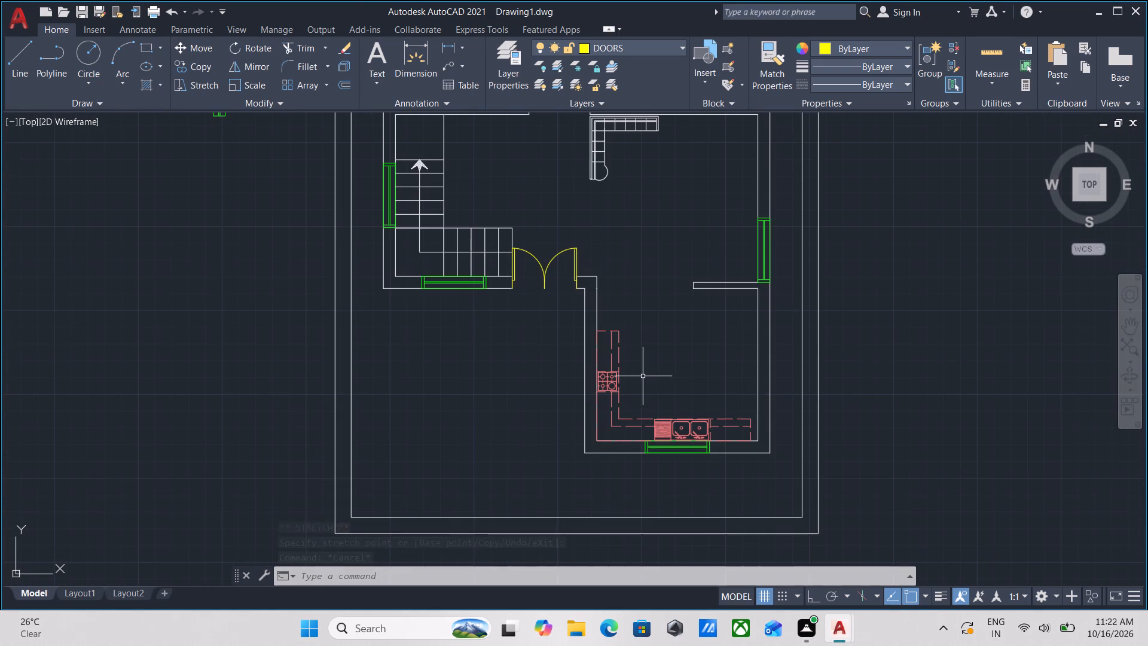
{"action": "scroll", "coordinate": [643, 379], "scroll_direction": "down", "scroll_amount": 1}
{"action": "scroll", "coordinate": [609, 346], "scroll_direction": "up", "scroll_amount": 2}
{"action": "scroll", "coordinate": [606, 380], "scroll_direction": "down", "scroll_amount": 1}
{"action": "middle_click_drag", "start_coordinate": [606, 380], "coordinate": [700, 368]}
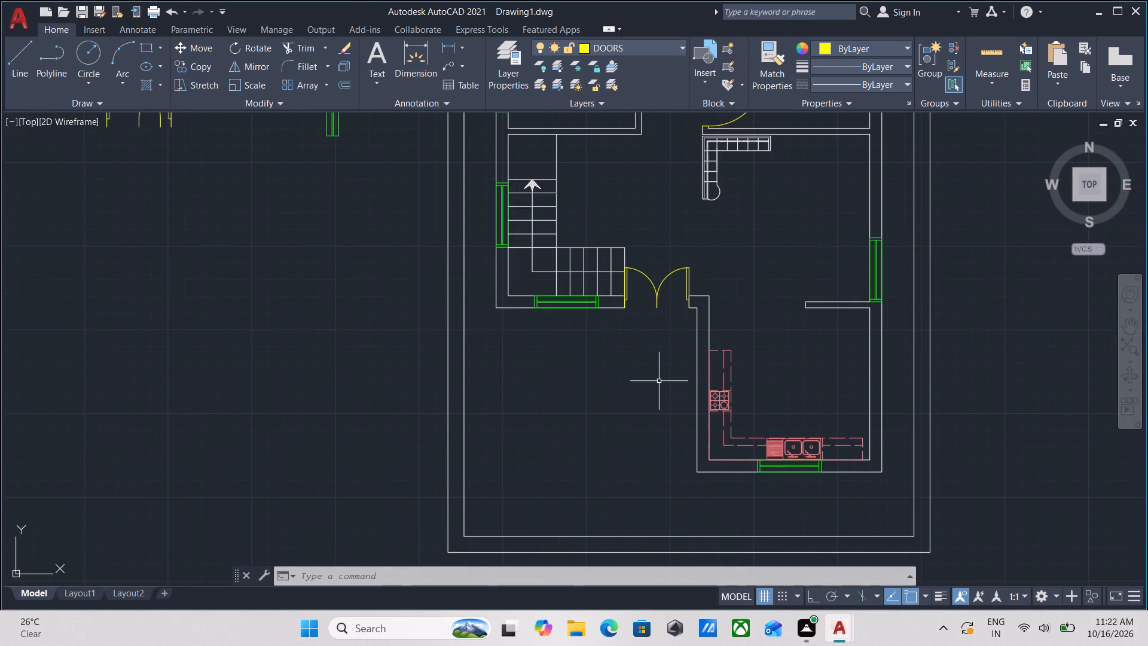
Scale the L-shaped sofa up about its upper-left outer corner, with ortho on, so it spans just over half the living room's width.
{"action": "scroll", "coordinate": [659, 381], "scroll_direction": "down", "scroll_amount": 1}
{"action": "middle_click_drag", "start_coordinate": [653, 388], "coordinate": [616, 434]}
{"action": "scroll", "coordinate": [646, 324], "scroll_direction": "up", "scroll_amount": 1}
{"action": "scroll", "coordinate": [684, 288], "scroll_direction": "up", "scroll_amount": 2}
{"action": "left_click", "coordinate": [668, 285]}
{"action": "left_click", "coordinate": [601, 284]}
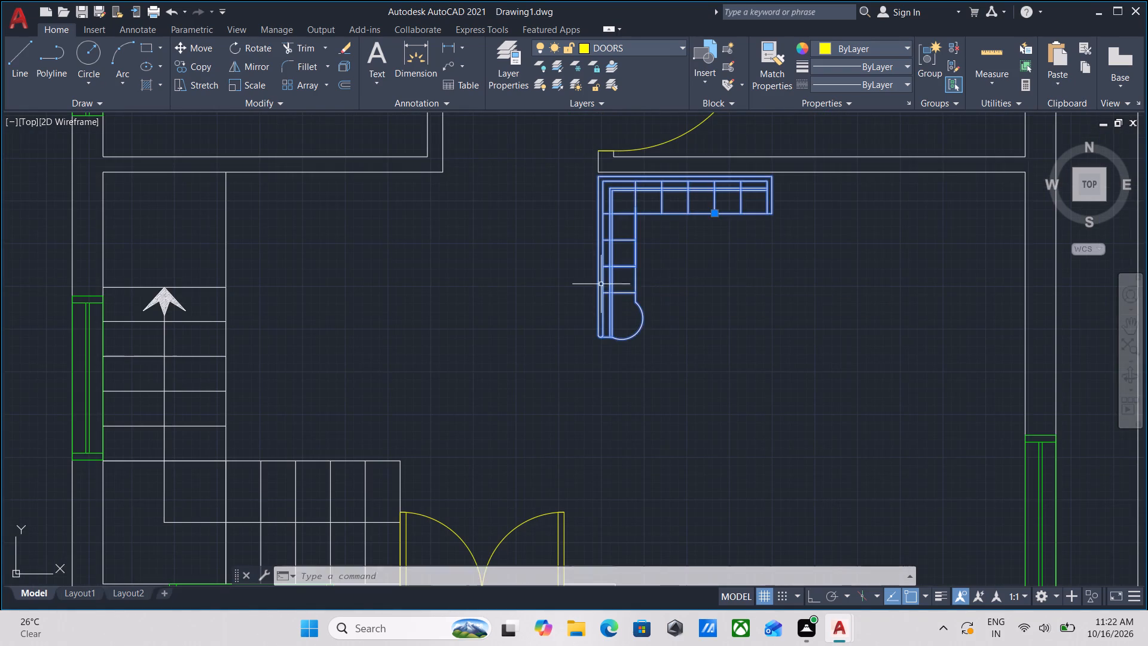
{"action": "middle_click_drag", "start_coordinate": [632, 279], "coordinate": [642, 346]}
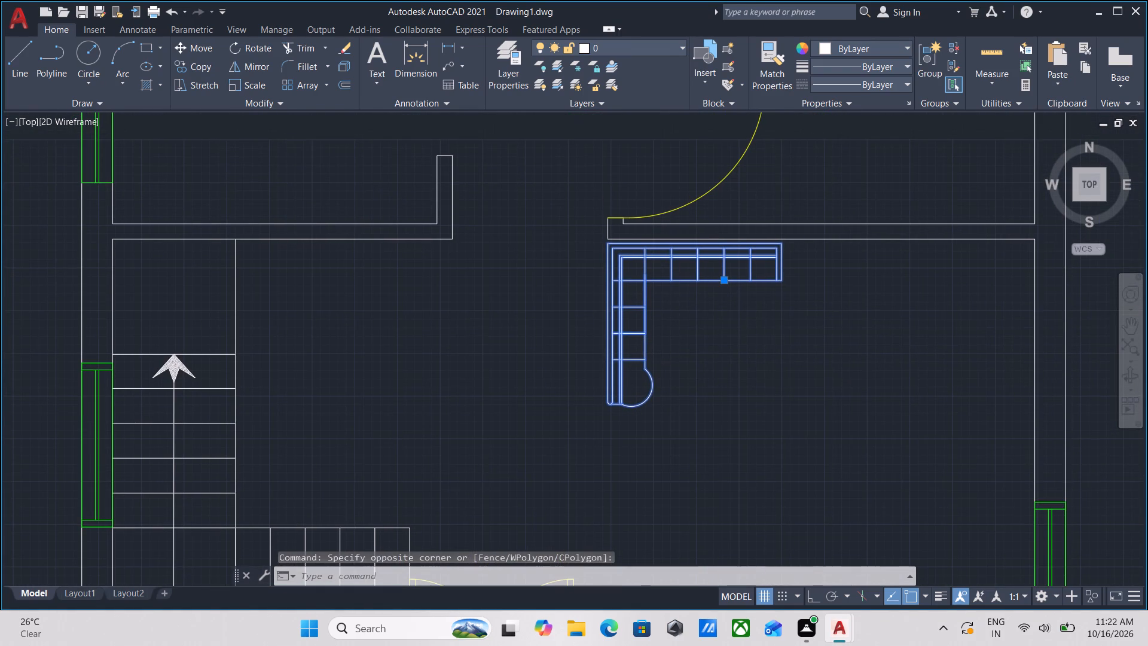
{"action": "type", "text": "SCA"}
{"action": "key", "text": "Return"}
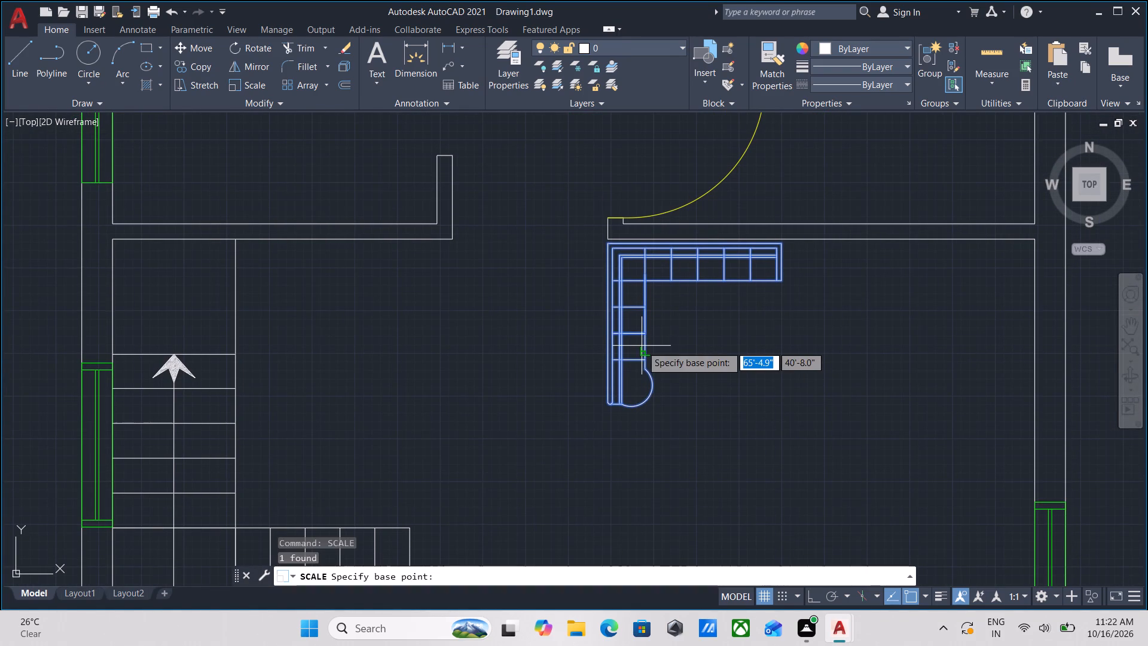
{"action": "scroll", "coordinate": [600, 232], "scroll_direction": "up", "scroll_amount": 3}
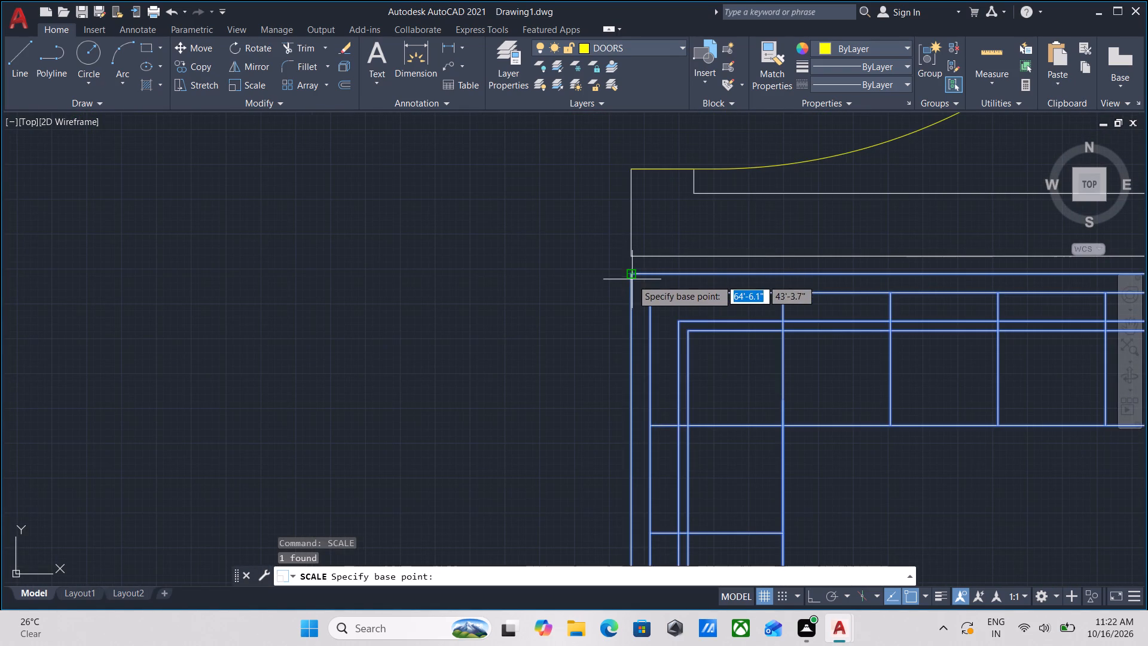
{"action": "left_click", "coordinate": [633, 273]}
{"action": "scroll", "coordinate": [652, 415], "scroll_direction": "down", "scroll_amount": 1}
{"action": "middle_click_drag", "start_coordinate": [652, 415], "coordinate": [656, 388]}
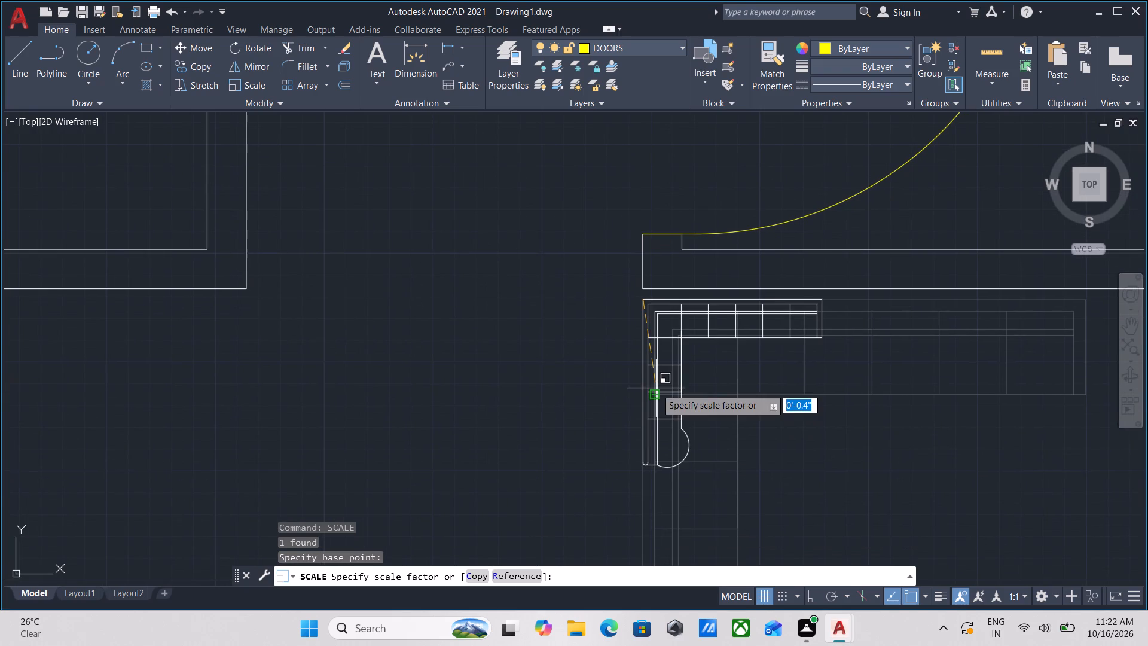
{"action": "key", "text": "F8"}
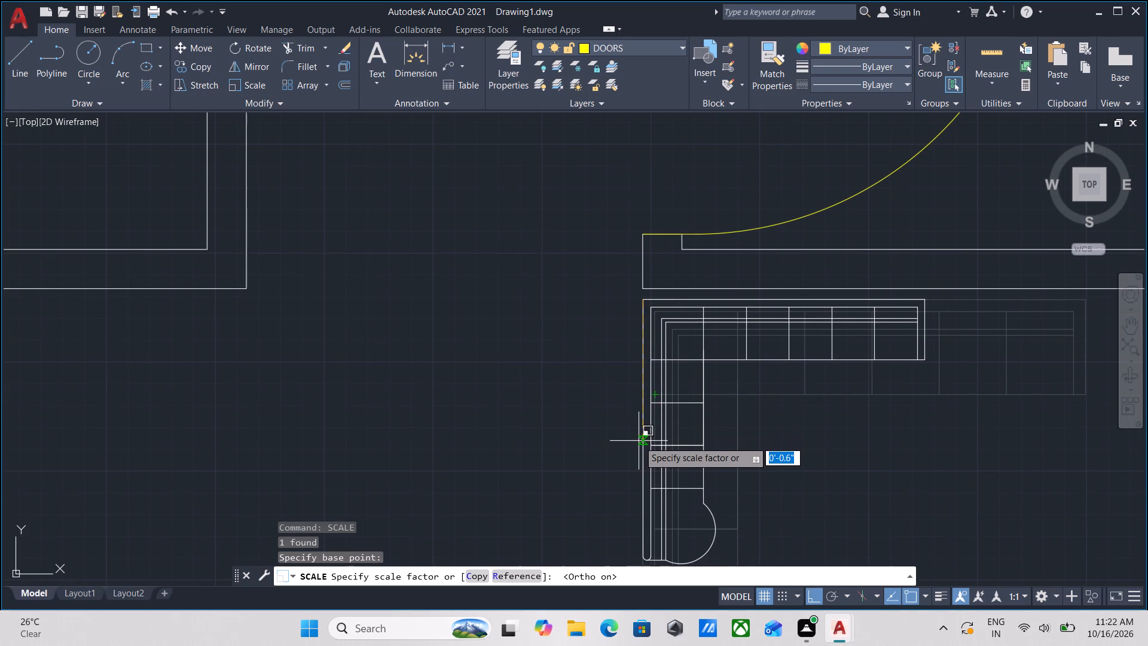
{"action": "scroll", "coordinate": [636, 446], "scroll_direction": "down", "scroll_amount": 2}
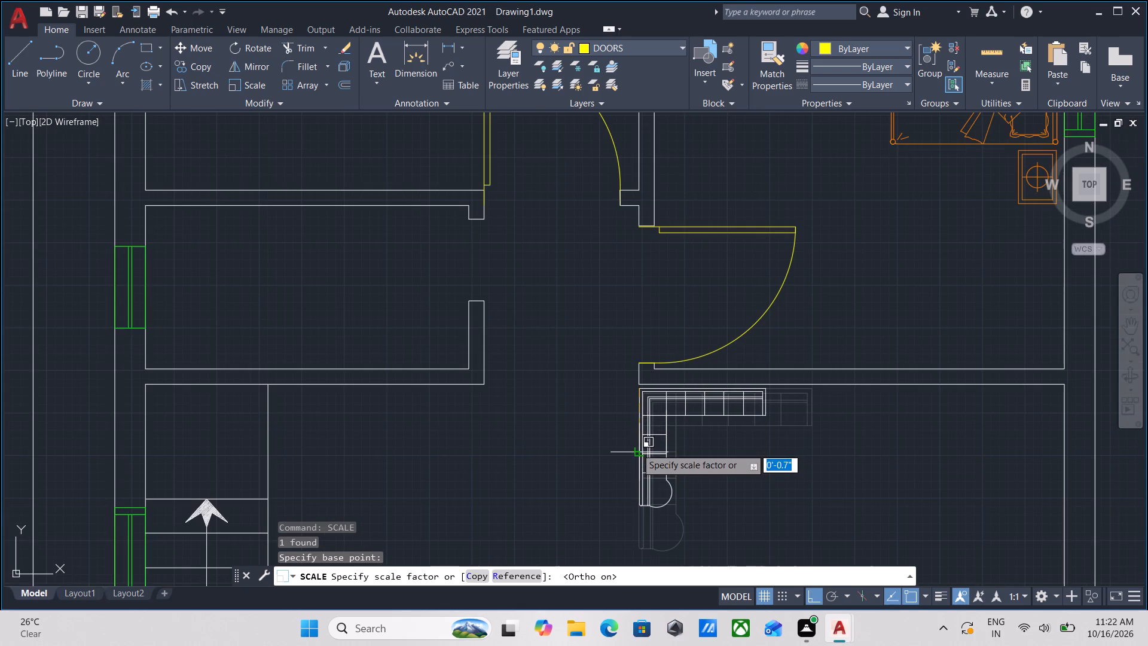
{"action": "middle_click_drag", "start_coordinate": [634, 455], "coordinate": [677, 345]}
{"action": "scroll", "coordinate": [681, 359], "scroll_direction": "down", "scroll_amount": 2}
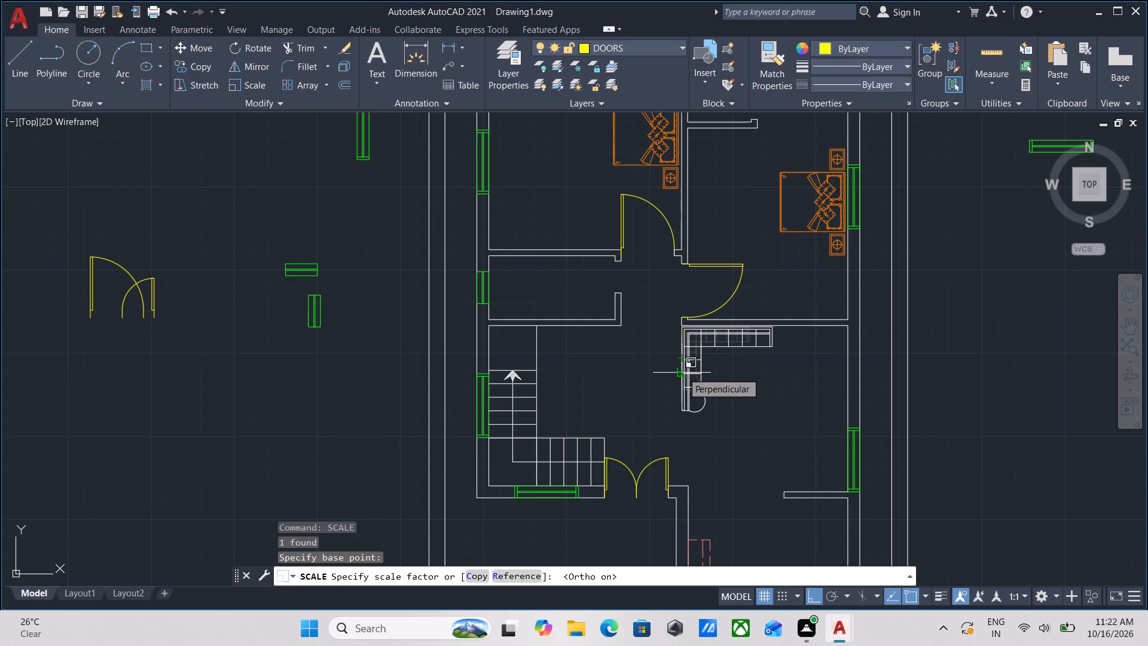
{"action": "left_click", "coordinate": [682, 372]}
{"action": "scroll", "coordinate": [698, 358], "scroll_direction": "up", "scroll_amount": 5}
{"action": "key", "text": "Escape"}
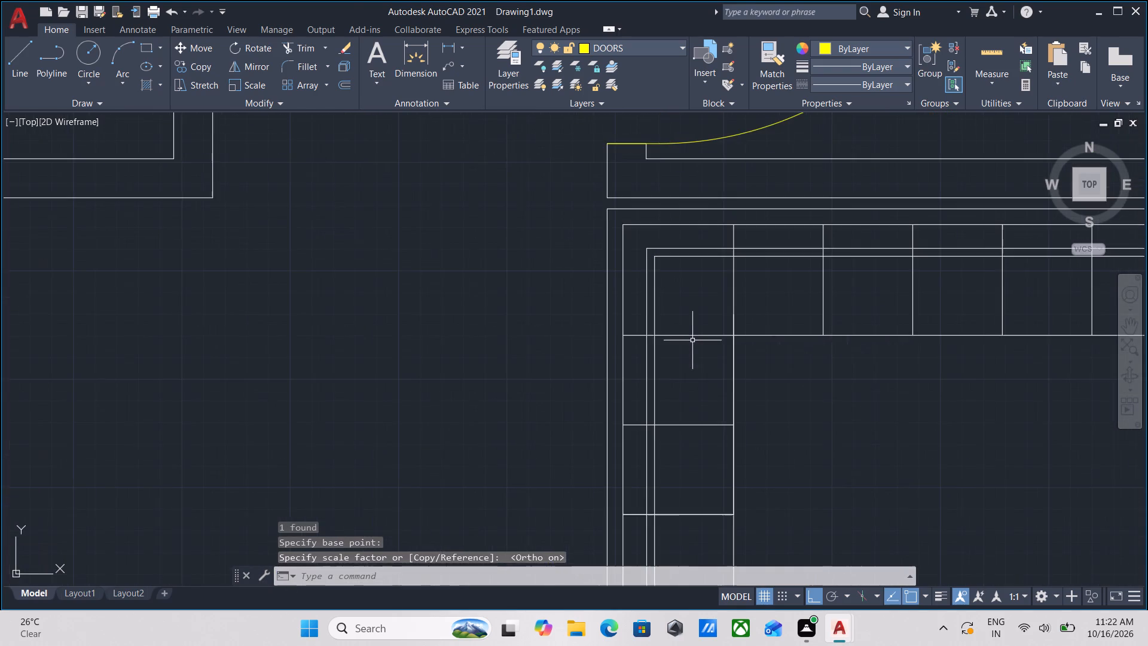
Copy the six-seat dining table block from outside the plan, with ortho off, into the open space beside the upper stair flight.
{"action": "scroll", "coordinate": [637, 345], "scroll_direction": "down", "scroll_amount": 2}
{"action": "middle_click_drag", "start_coordinate": [636, 345], "coordinate": [714, 228]}
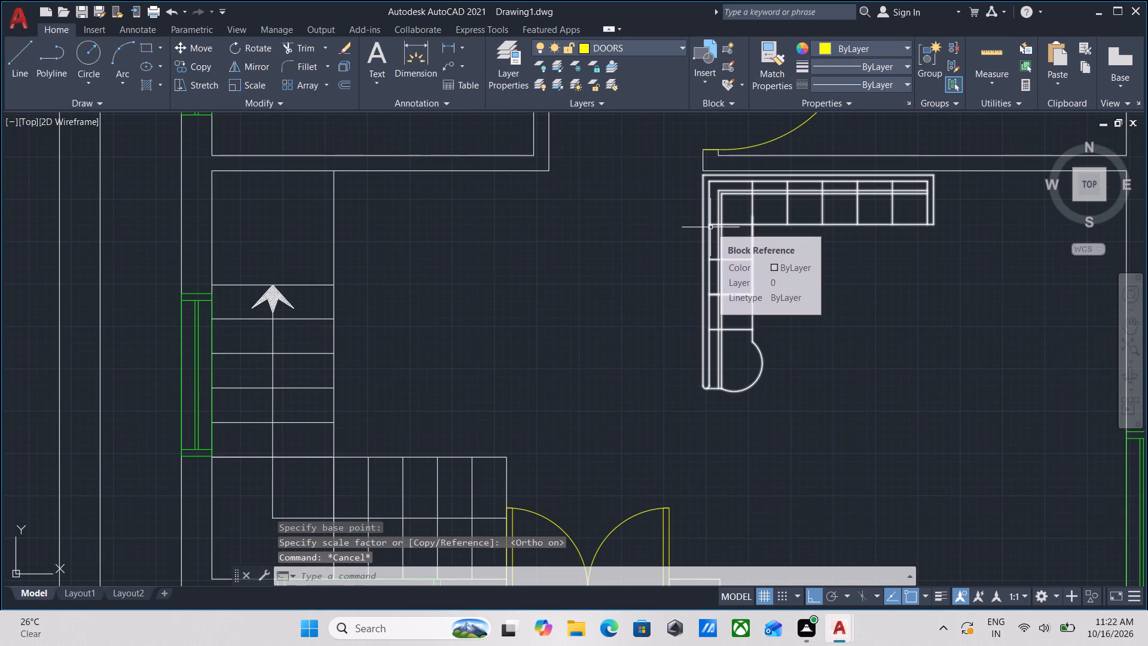
{"action": "scroll", "coordinate": [710, 227], "scroll_direction": "down", "scroll_amount": 2}
{"action": "middle_click_drag", "start_coordinate": [679, 267], "coordinate": [664, 351]}
{"action": "scroll", "coordinate": [664, 344], "scroll_direction": "down", "scroll_amount": 1}
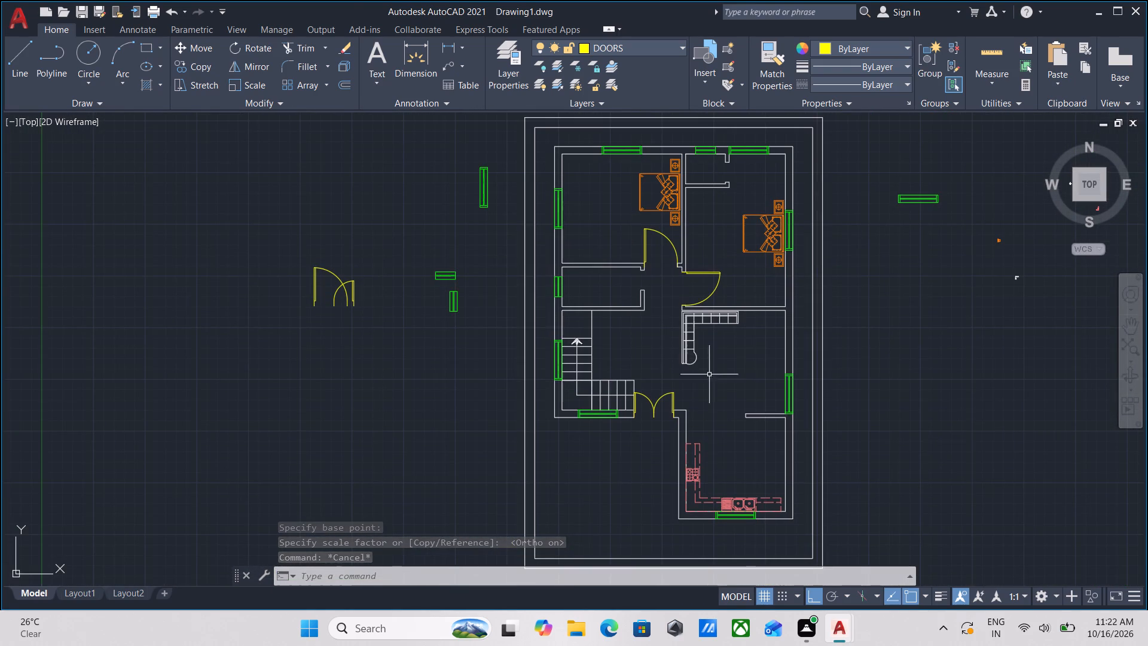
{"action": "scroll", "coordinate": [713, 365], "scroll_direction": "up", "scroll_amount": 1}
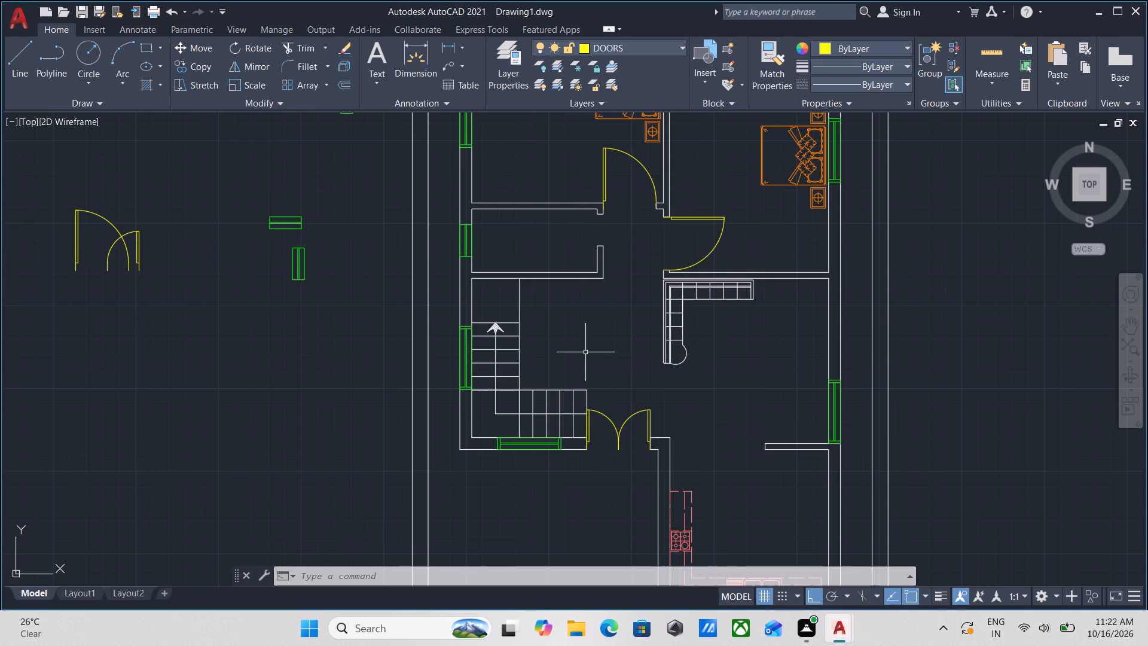
{"action": "scroll", "coordinate": [585, 352], "scroll_direction": "down", "scroll_amount": 1}
{"action": "middle_click_drag", "start_coordinate": [585, 352], "coordinate": [252, 400]}
{"action": "scroll", "coordinate": [641, 241], "scroll_direction": "up", "scroll_amount": 2}
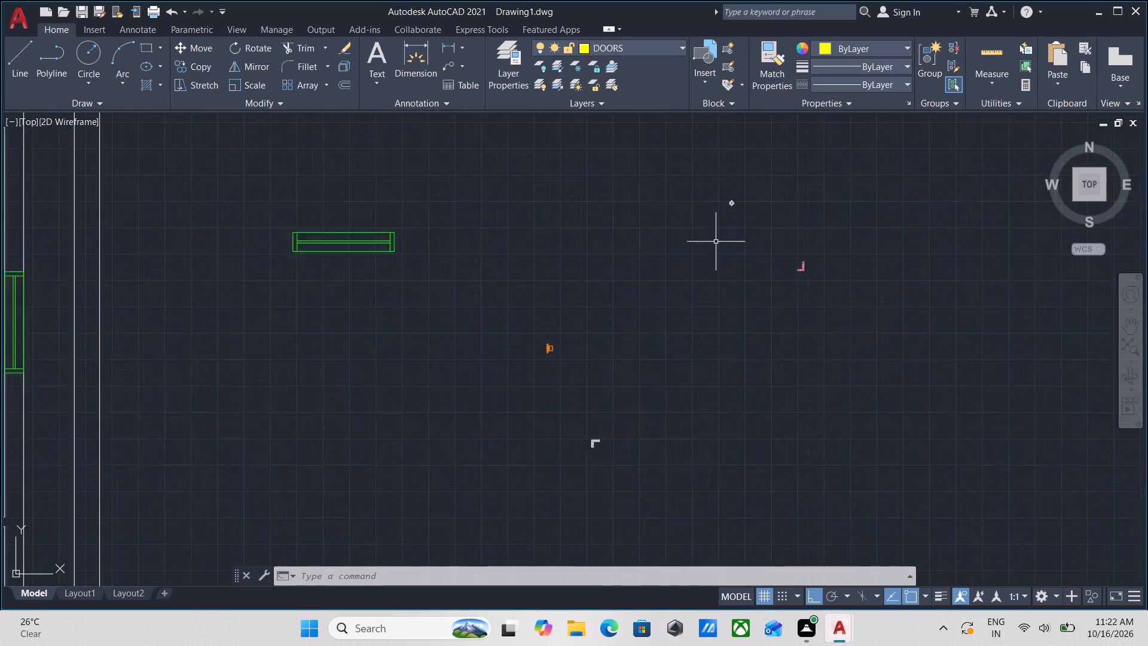
{"action": "scroll", "coordinate": [719, 241], "scroll_direction": "up", "scroll_amount": 1}
{"action": "scroll", "coordinate": [763, 201], "scroll_direction": "up", "scroll_amount": 3}
{"action": "middle_click_drag", "start_coordinate": [747, 191], "coordinate": [770, 371]}
{"action": "scroll", "coordinate": [714, 336], "scroll_direction": "up", "scroll_amount": 2}
{"action": "left_click_drag", "start_coordinate": [698, 327], "coordinate": [671, 309]}
{"action": "left_click", "coordinate": [611, 256]}
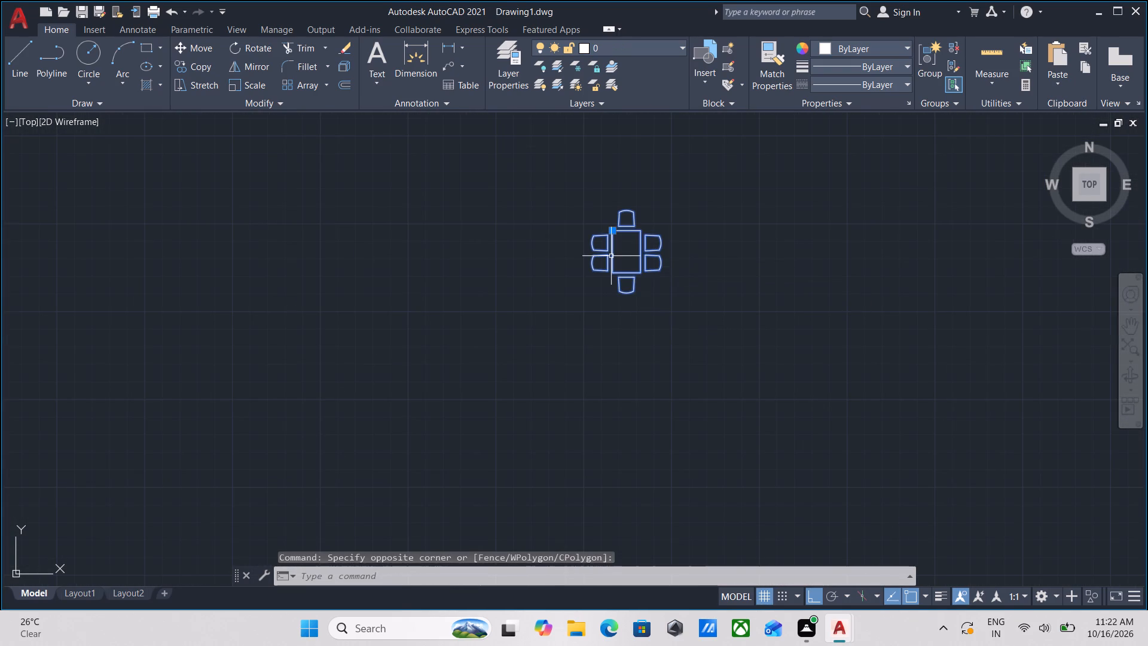
{"action": "type", "text": "CO"}
{"action": "key", "text": "Return"}
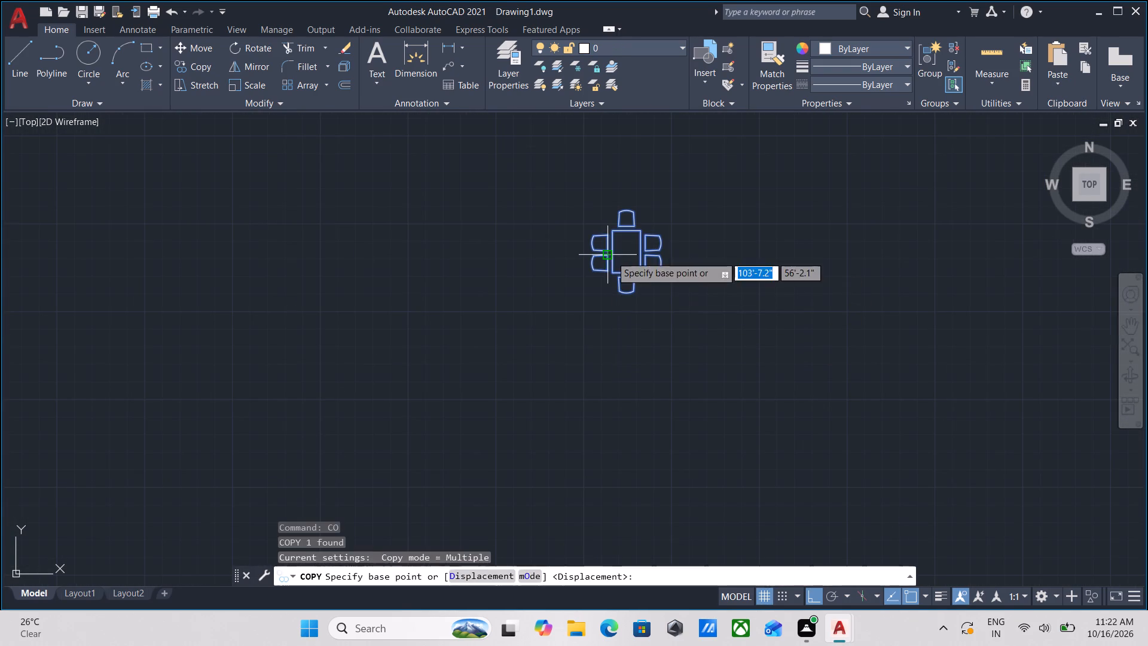
{"action": "left_click", "coordinate": [626, 297]}
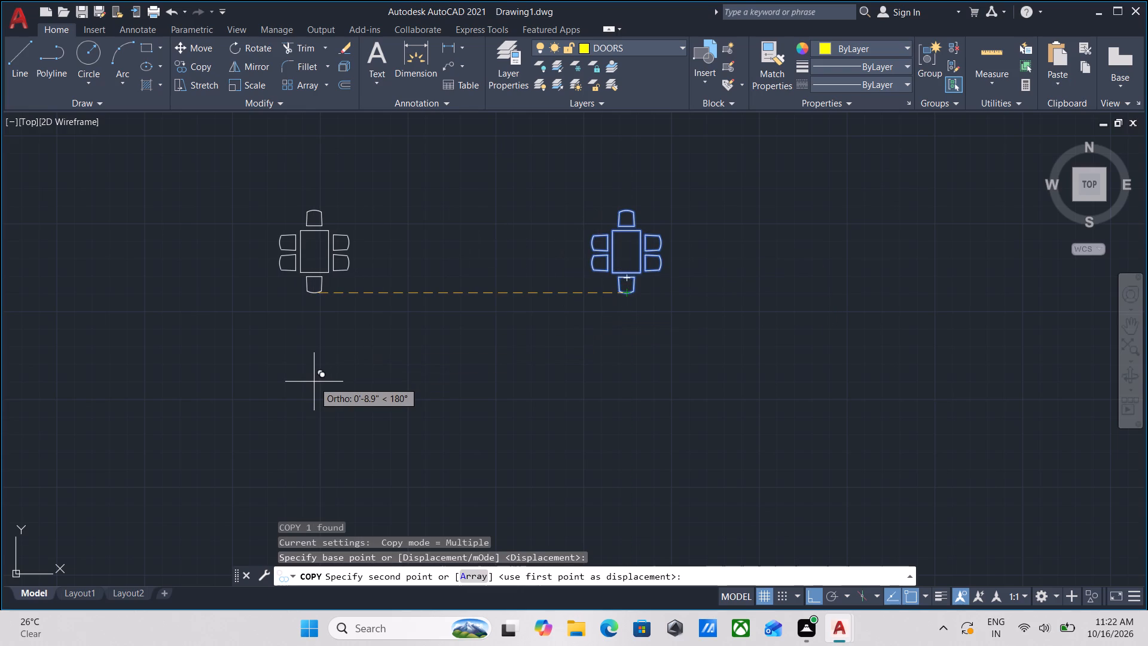
{"action": "key", "text": "F8"}
{"action": "scroll", "coordinate": [264, 428], "scroll_direction": "down", "scroll_amount": 2}
{"action": "middle_click_drag", "start_coordinate": [264, 428], "coordinate": [656, 289]}
{"action": "scroll", "coordinate": [419, 380], "scroll_direction": "down", "scroll_amount": 3}
{"action": "middle_click_drag", "start_coordinate": [490, 361], "coordinate": [570, 348]}
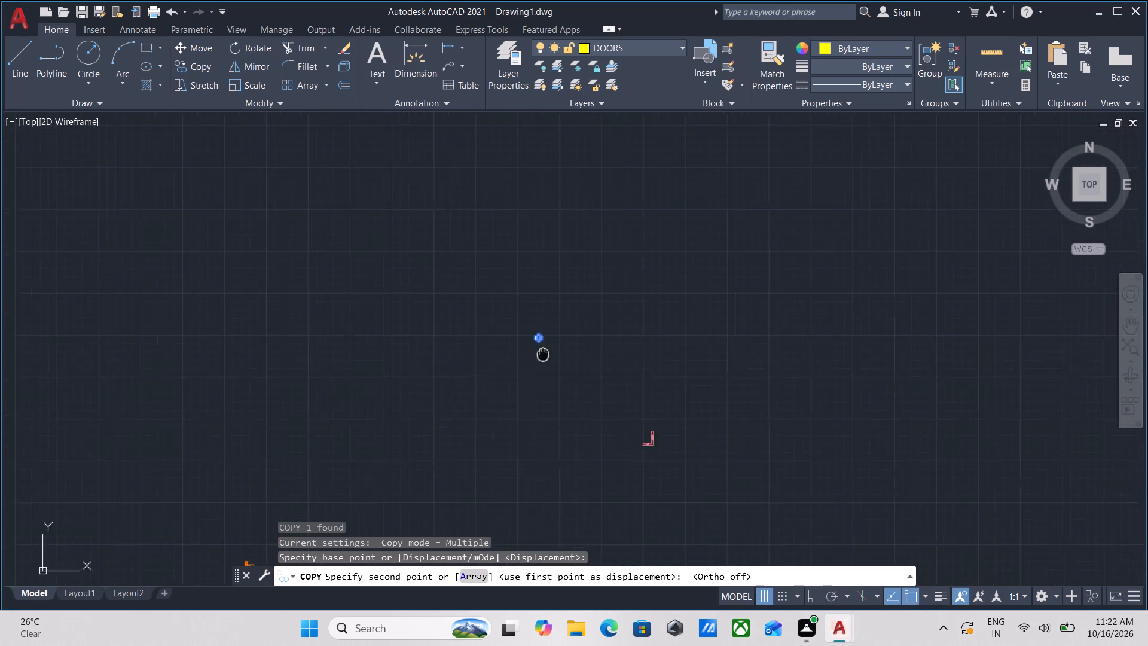
{"action": "middle_click_drag", "start_coordinate": [570, 348], "coordinate": [697, 304]}
{"action": "scroll", "coordinate": [329, 325], "scroll_direction": "down", "scroll_amount": 2}
{"action": "middle_click_drag", "start_coordinate": [359, 306], "coordinate": [699, 144]}
{"action": "middle_click_drag", "start_coordinate": [294, 252], "coordinate": [618, 188]}
{"action": "scroll", "coordinate": [400, 342], "scroll_direction": "up", "scroll_amount": 3}
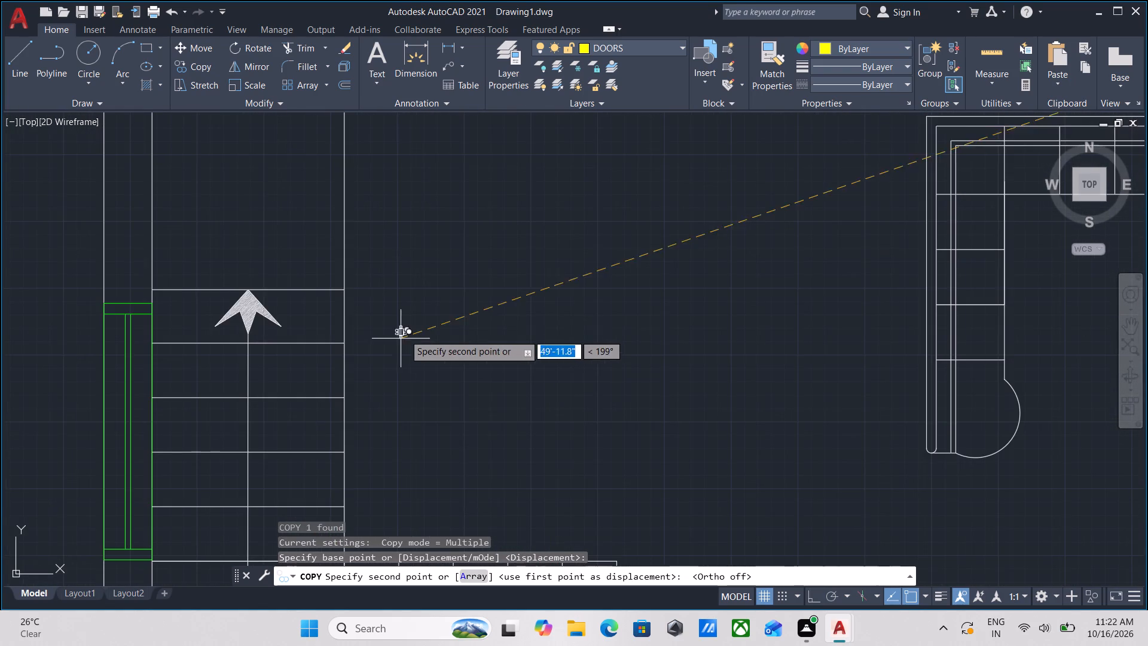
{"action": "scroll", "coordinate": [435, 307], "scroll_direction": "up", "scroll_amount": 3}
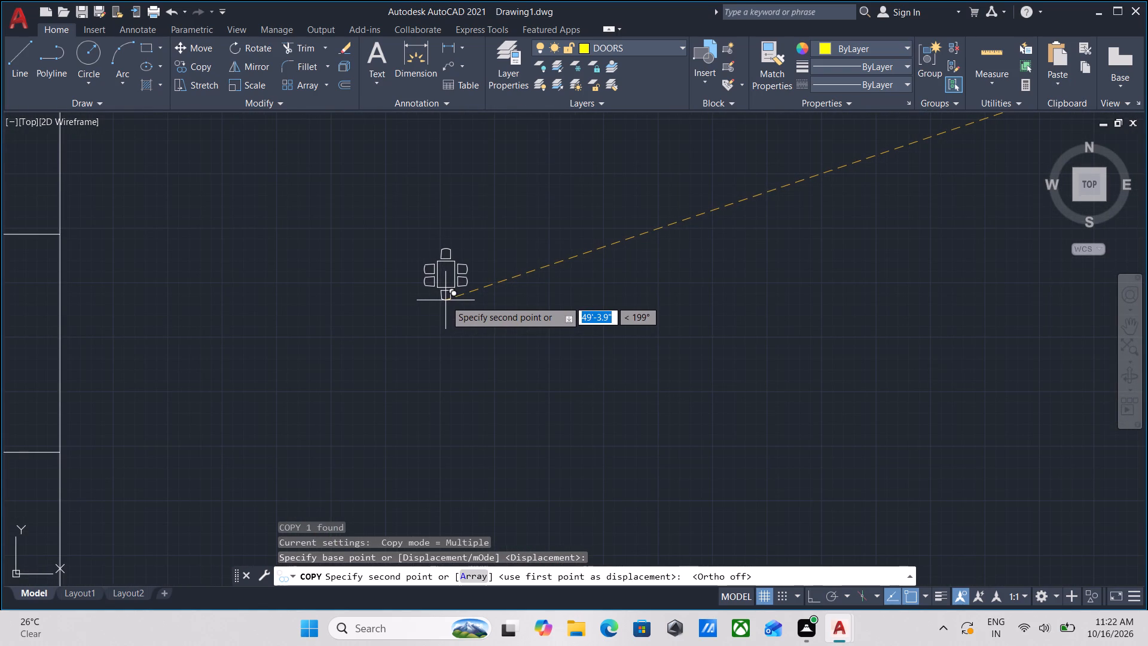
{"action": "scroll", "coordinate": [445, 300], "scroll_direction": "down", "scroll_amount": 2}
{"action": "middle_click_drag", "start_coordinate": [445, 300], "coordinate": [448, 467]}
{"action": "scroll", "coordinate": [450, 409], "scroll_direction": "down", "scroll_amount": 3}
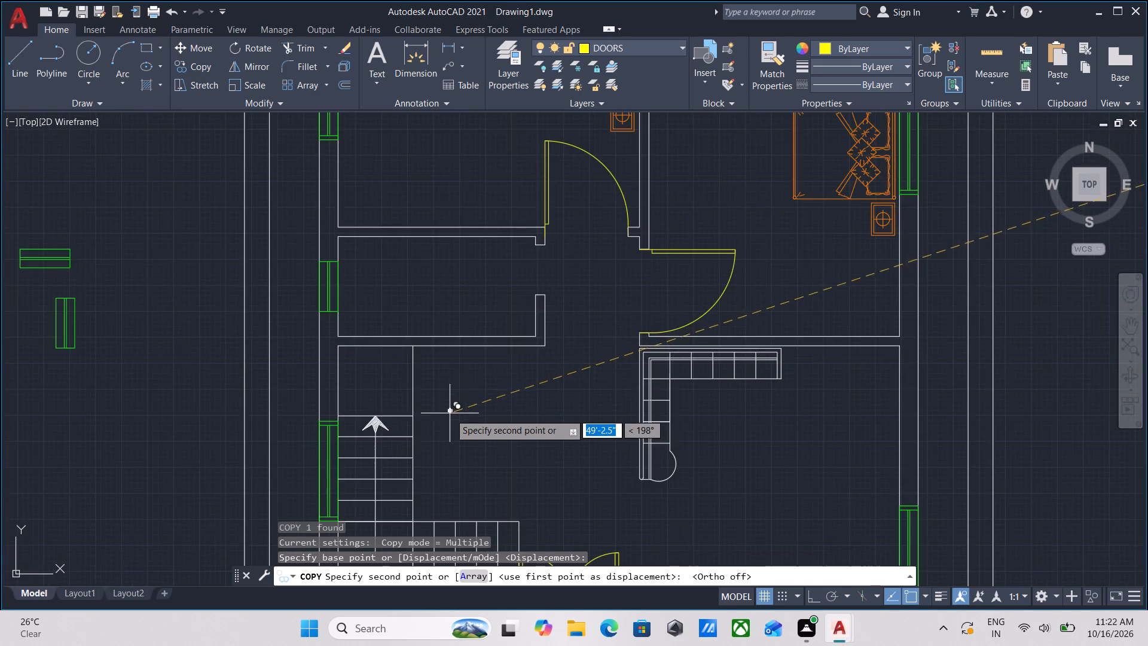
{"action": "scroll", "coordinate": [450, 413], "scroll_direction": "up", "scroll_amount": 1}
{"action": "left_click", "coordinate": [436, 446]}
{"action": "scroll", "coordinate": [466, 421], "scroll_direction": "up", "scroll_amount": 3}
{"action": "middle_click_drag", "start_coordinate": [465, 412], "coordinate": [529, 342]}
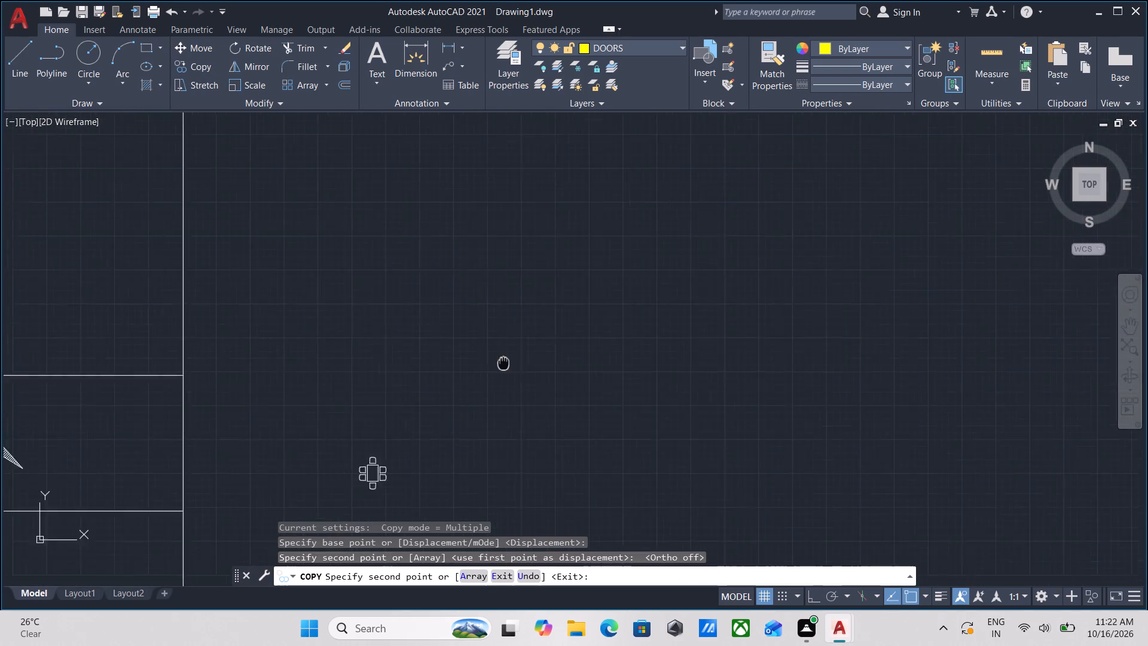
{"action": "middle_click_drag", "start_coordinate": [529, 342], "coordinate": [605, 273]}
{"action": "key", "text": "Escape"}
Scale the copied dining table up about its tabletop's lower-left corner, with ortho on, picking the factor about 1'-5" above it.
{"action": "left_click", "coordinate": [510, 344]}
{"action": "left_click", "coordinate": [455, 388]}
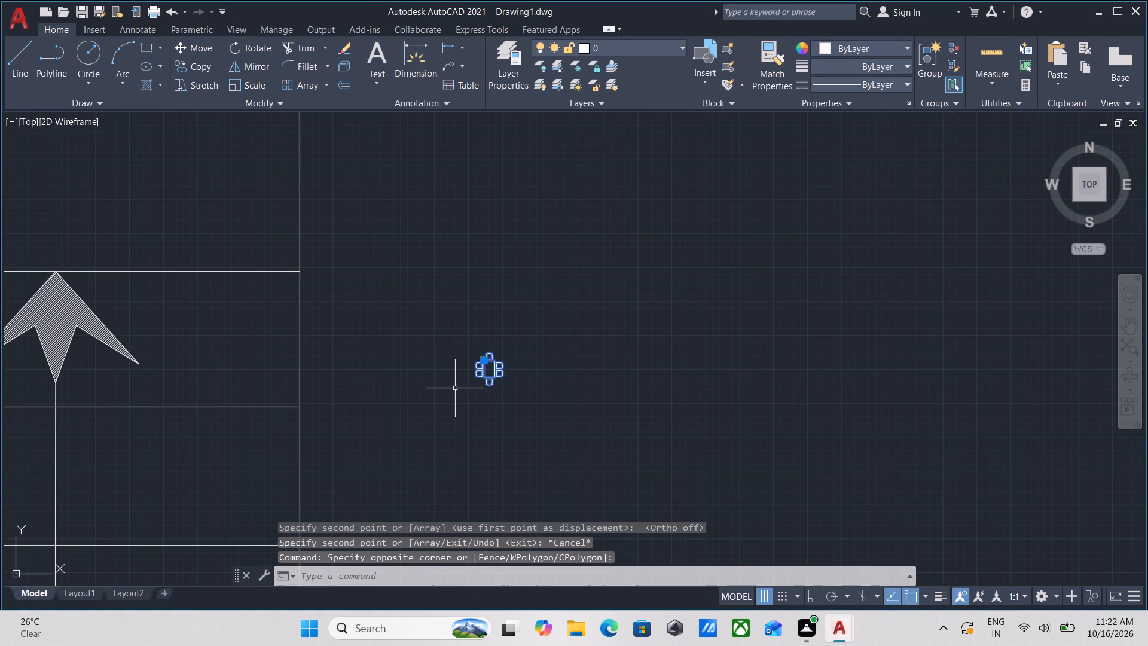
{"action": "type", "text": "SCAL"}
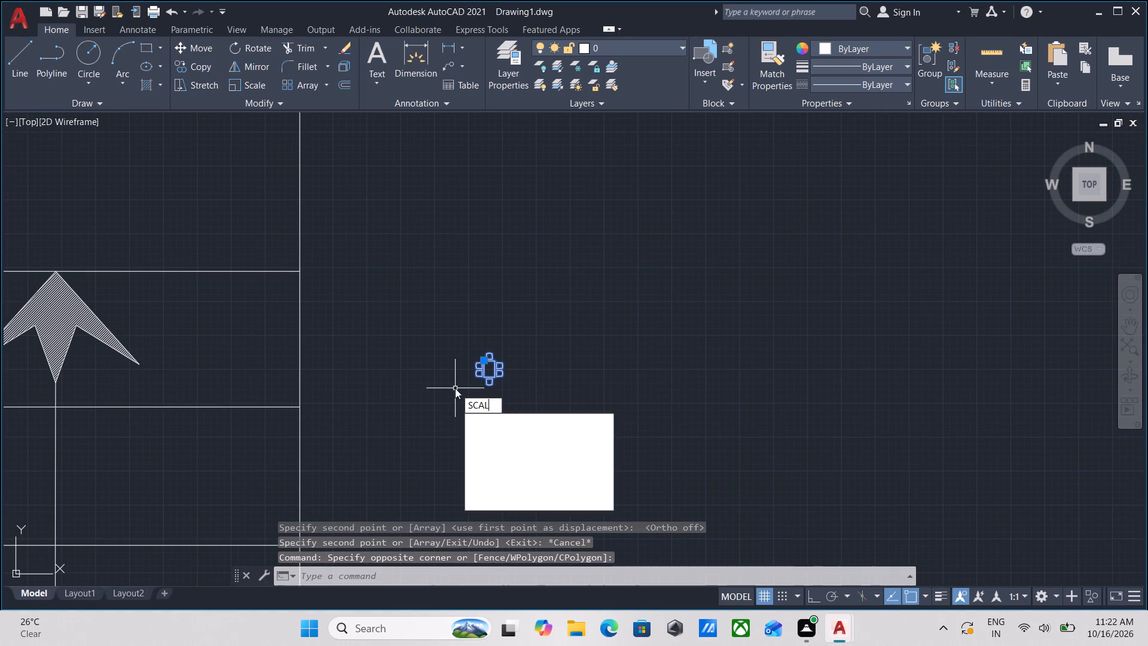
{"action": "key", "text": "e"}
{"action": "key", "text": "Return"}
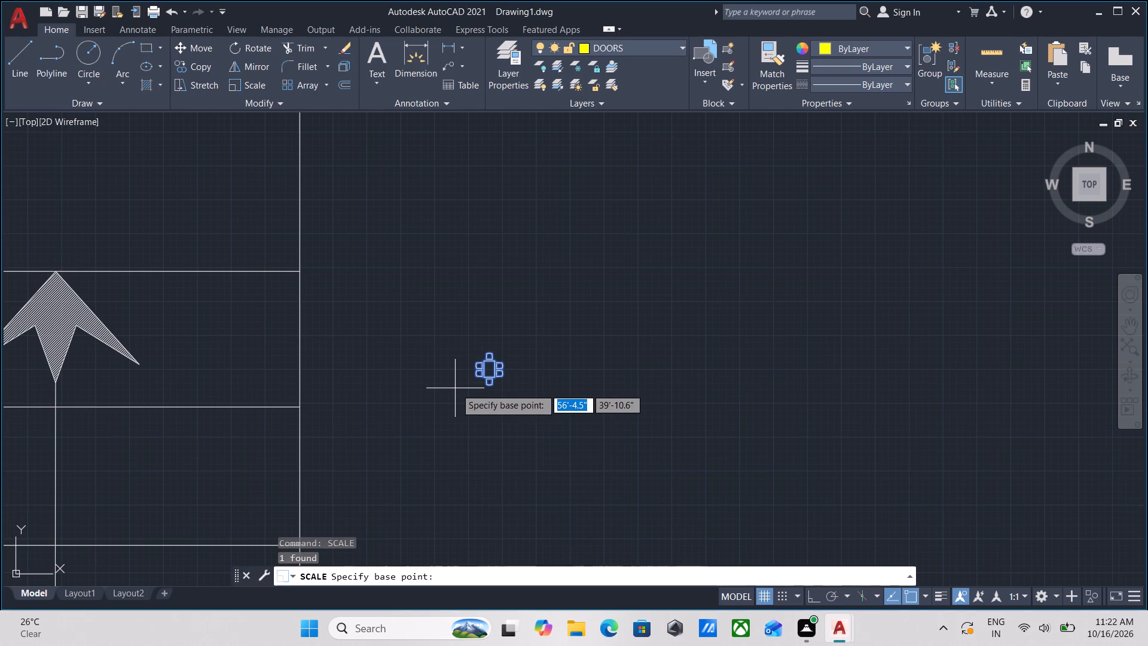
{"action": "scroll", "coordinate": [494, 382], "scroll_direction": "up", "scroll_amount": 3}
{"action": "left_click", "coordinate": [447, 358]}
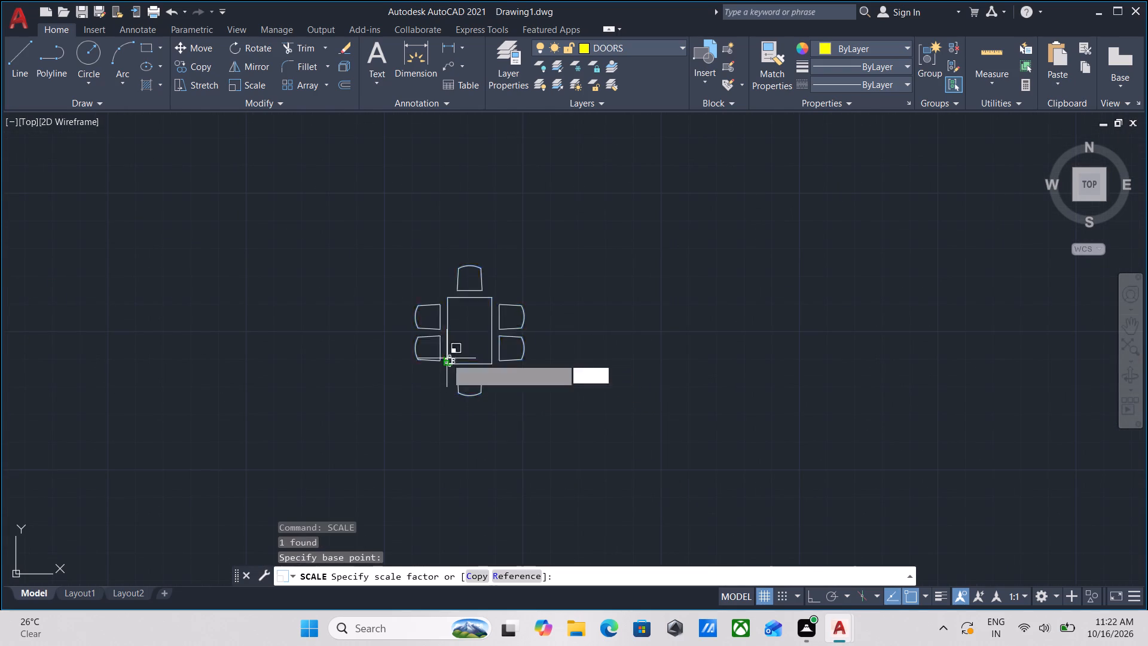
{"action": "key", "text": "F8"}
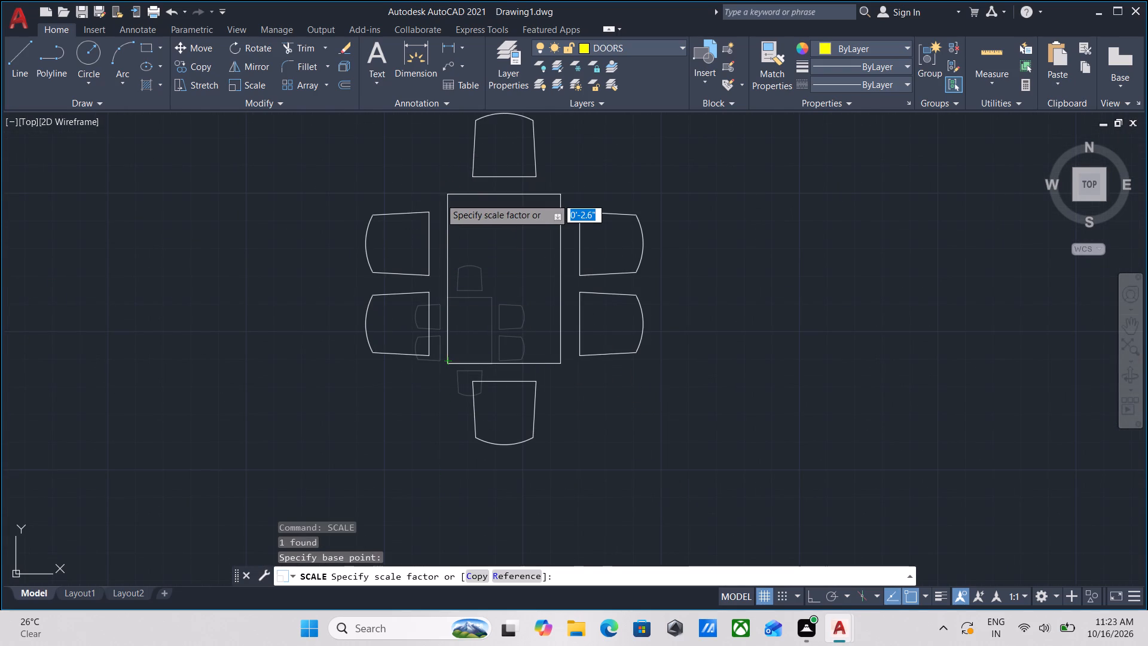
{"action": "scroll", "coordinate": [440, 166], "scroll_direction": "down", "scroll_amount": 3}
{"action": "middle_click_drag", "start_coordinate": [440, 166], "coordinate": [414, 426]}
{"action": "scroll", "coordinate": [417, 284], "scroll_direction": "down", "scroll_amount": 2}
{"action": "middle_click_drag", "start_coordinate": [417, 284], "coordinate": [424, 451]}
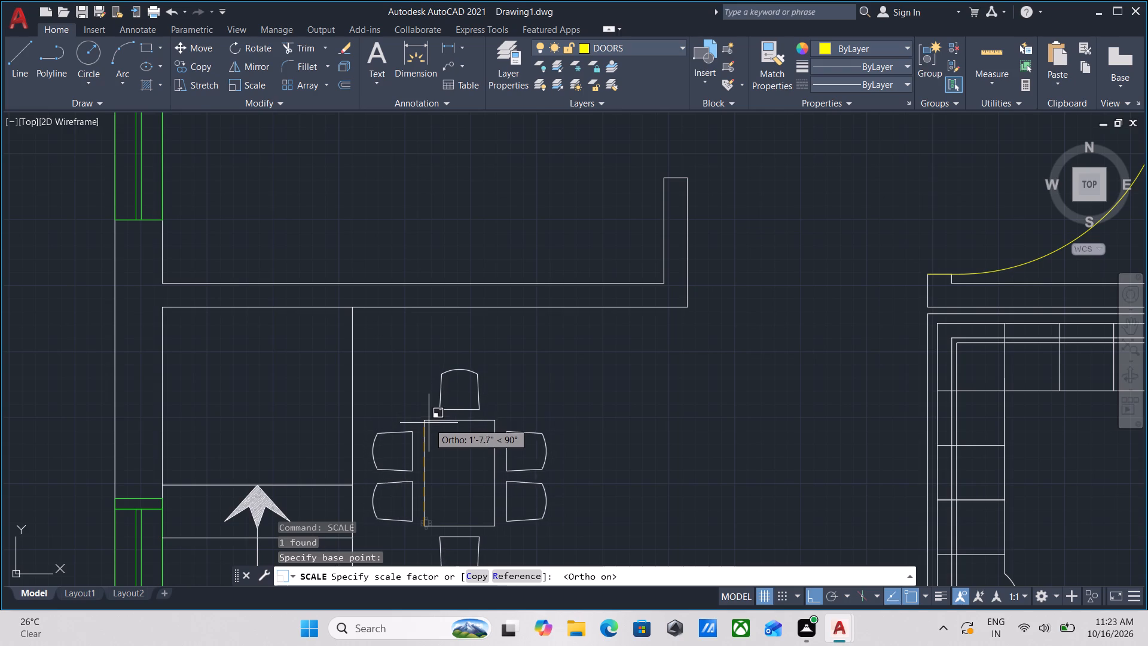
{"action": "left_click", "coordinate": [428, 437]}
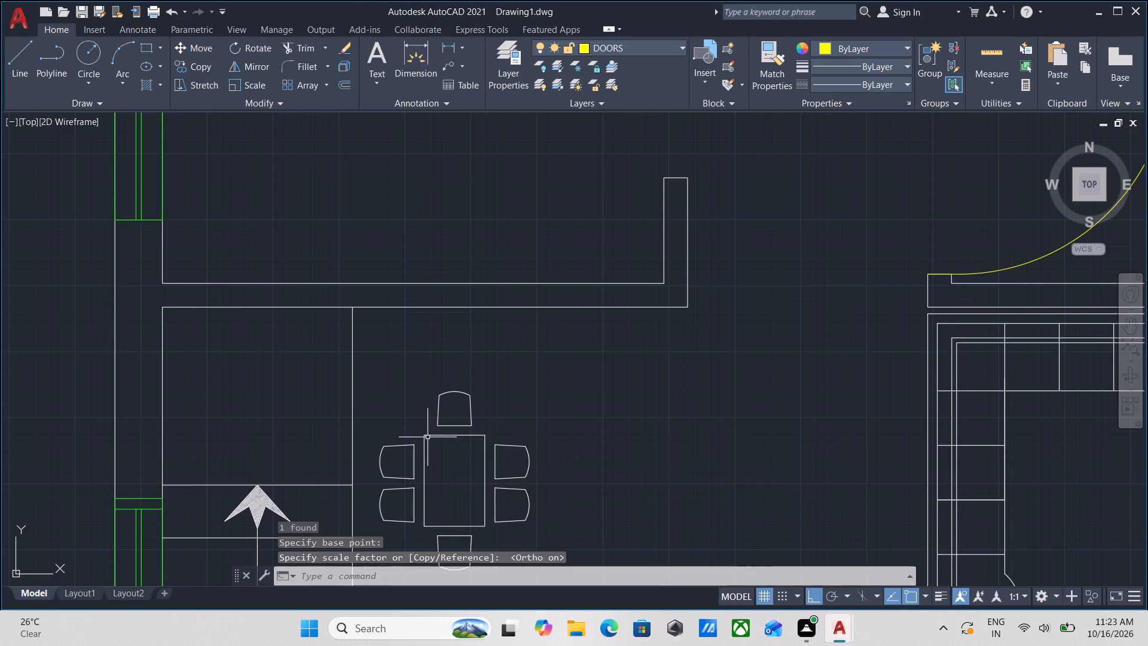
Examine the dining table's size and position against the staircase, entrance, sofa and the rest of the furnished plan.
{"action": "scroll", "coordinate": [438, 435], "scroll_direction": "down", "scroll_amount": 2}
{"action": "middle_click_drag", "start_coordinate": [438, 435], "coordinate": [466, 365]}
{"action": "middle_click_drag", "start_coordinate": [490, 461], "coordinate": [503, 383]}
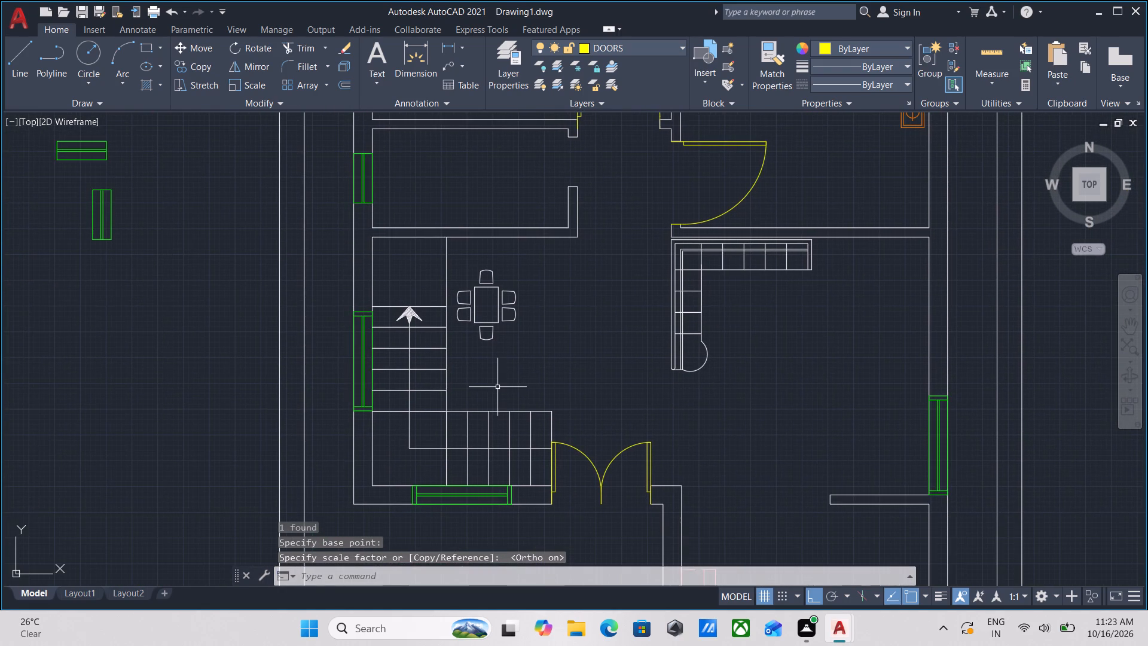
{"action": "scroll", "coordinate": [498, 390], "scroll_direction": "down", "scroll_amount": 1}
{"action": "middle_click_drag", "start_coordinate": [511, 409], "coordinate": [528, 470]}
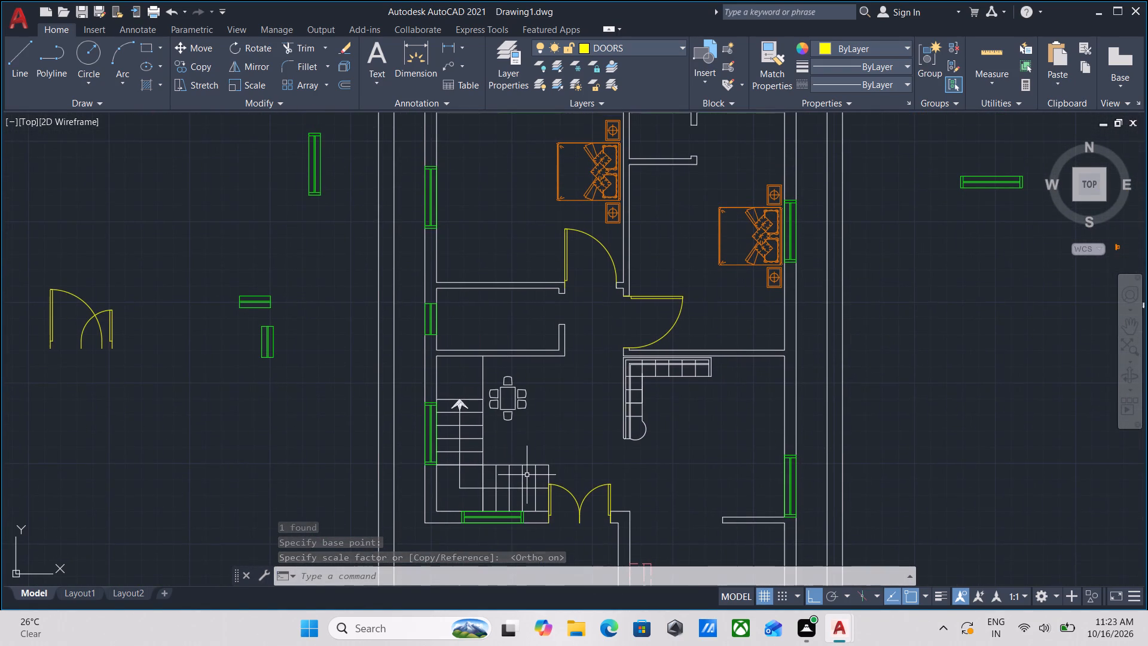
{"action": "scroll", "coordinate": [579, 433], "scroll_direction": "down", "scroll_amount": 1}
{"action": "middle_click_drag", "start_coordinate": [579, 433], "coordinate": [534, 513]}
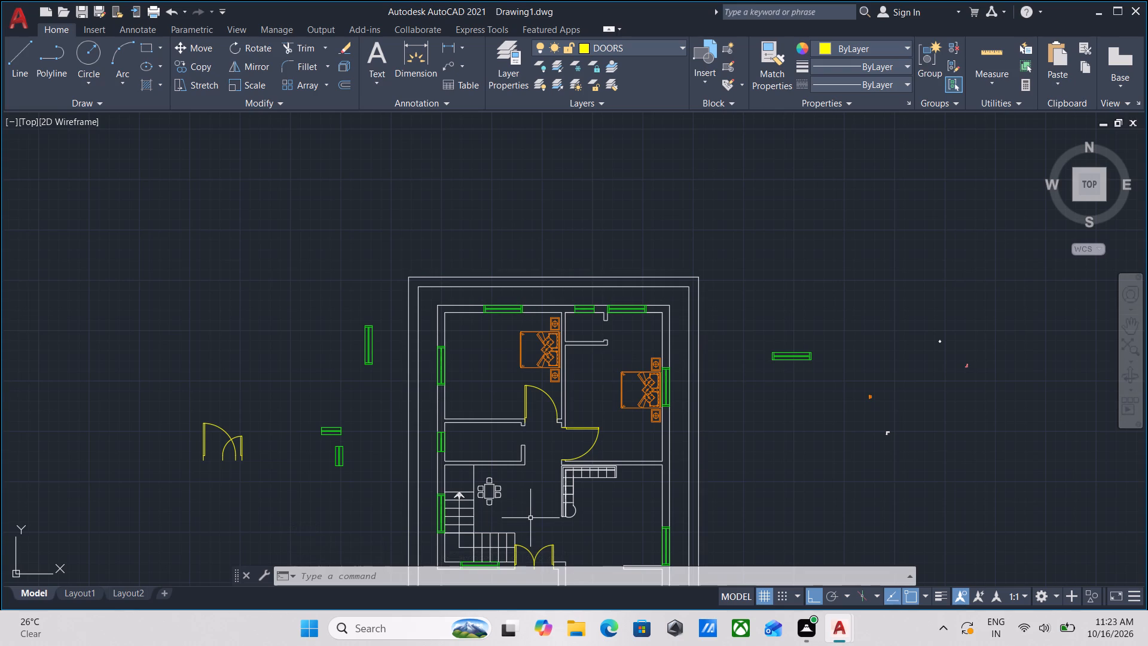
{"action": "scroll", "coordinate": [530, 518], "scroll_direction": "down", "scroll_amount": 1}
{"action": "middle_click_drag", "start_coordinate": [530, 516], "coordinate": [543, 402]}
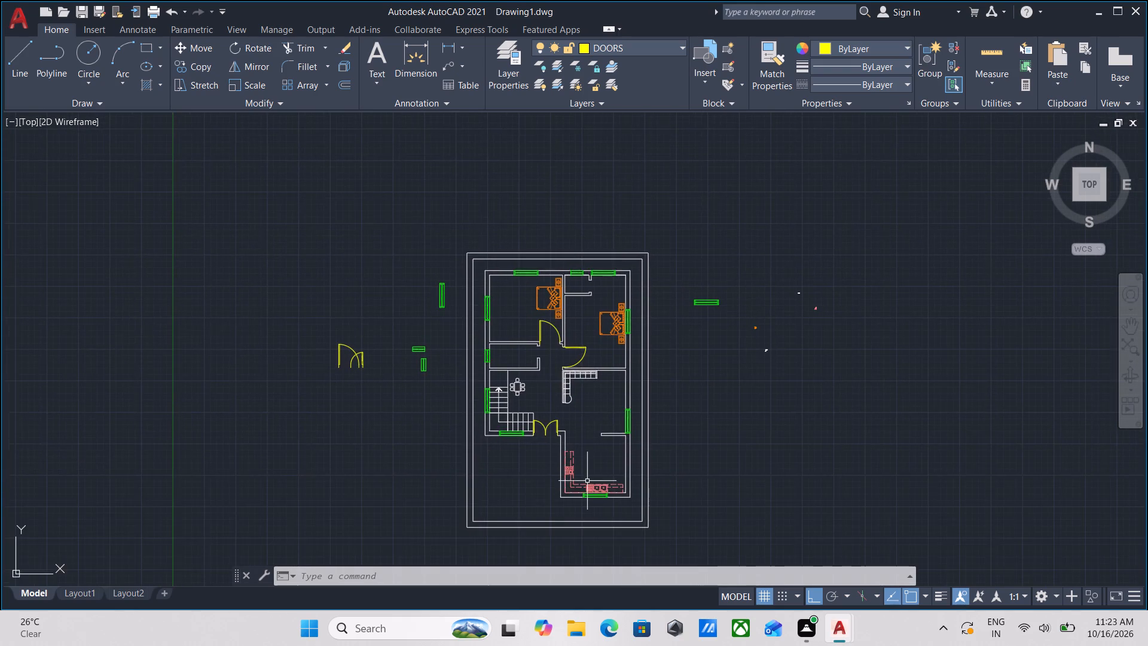
{"action": "scroll", "coordinate": [587, 482], "scroll_direction": "up", "scroll_amount": 2}
{"action": "middle_click_drag", "start_coordinate": [514, 420], "coordinate": [544, 504]}
{"action": "scroll", "coordinate": [450, 385], "scroll_direction": "up", "scroll_amount": 2}
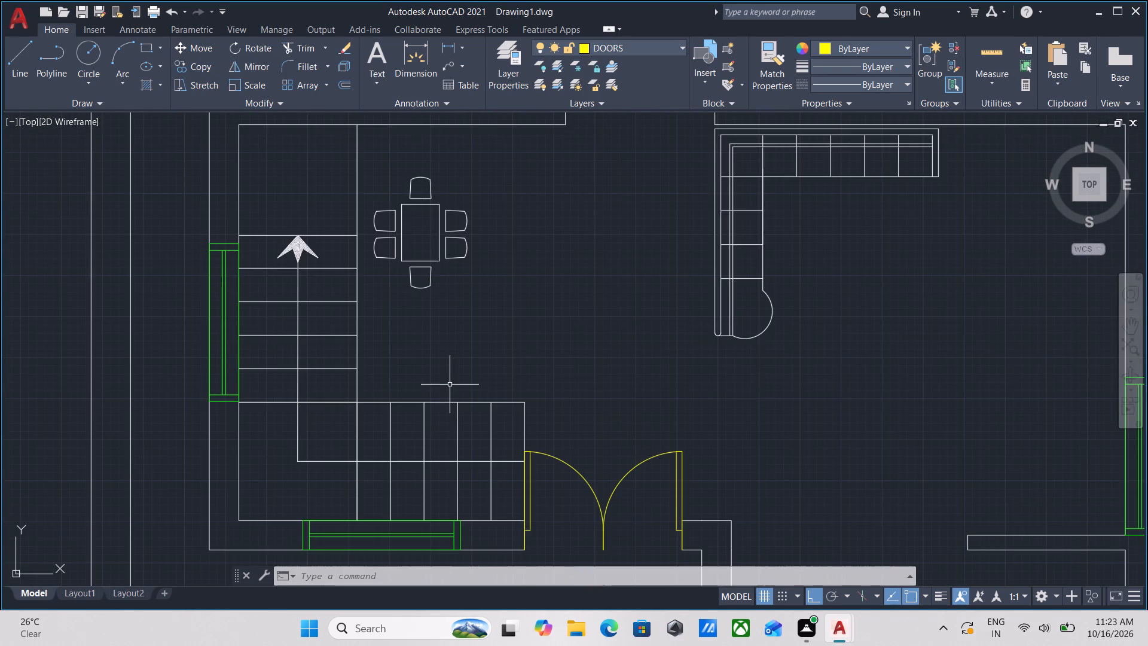
{"action": "middle_click_drag", "start_coordinate": [450, 385], "coordinate": [450, 442]}
{"action": "scroll", "coordinate": [450, 385], "scroll_direction": "down", "scroll_amount": 1}
{"action": "scroll", "coordinate": [443, 388], "scroll_direction": "up", "scroll_amount": 2}
{"action": "scroll", "coordinate": [443, 388], "scroll_direction": "down", "scroll_amount": 1}
{"action": "middle_click_drag", "start_coordinate": [443, 388], "coordinate": [443, 429]}
Scale the dining table block up about its tabletop's lower-left corner, with ortho on, picking the factor about 2' above it.
{"action": "scroll", "coordinate": [418, 384], "scroll_direction": "up", "scroll_amount": 2}
{"action": "left_click_drag", "start_coordinate": [515, 228], "coordinate": [500, 239]}
{"action": "left_click", "coordinate": [437, 316]}
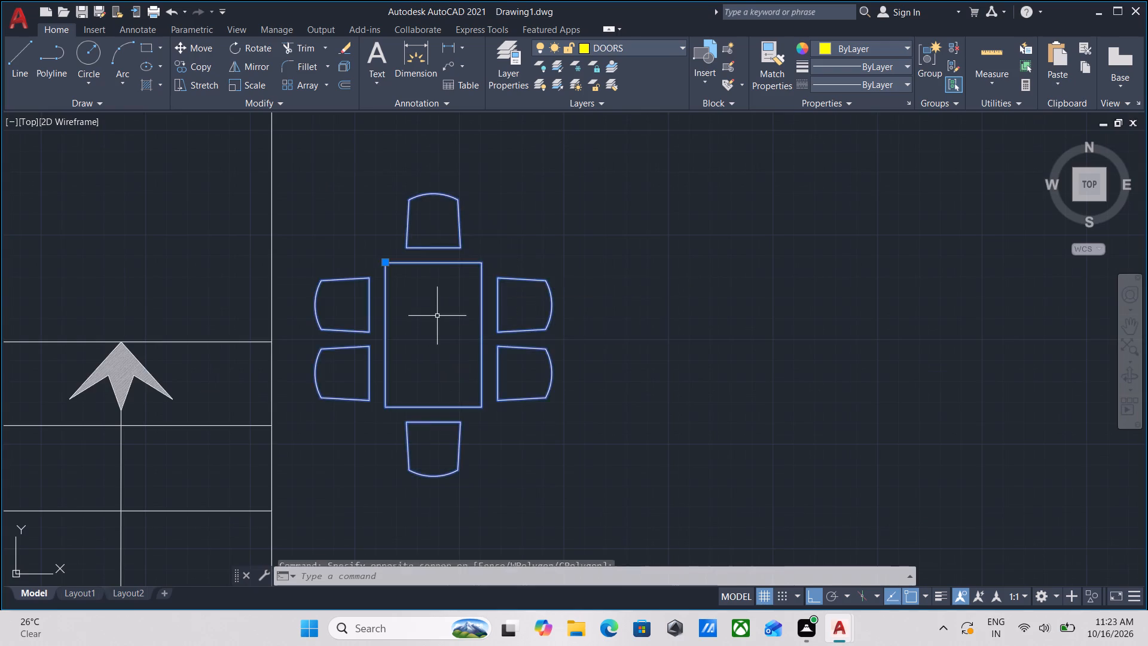
{"action": "scroll", "coordinate": [449, 315], "scroll_direction": "down", "scroll_amount": 4}
{"action": "middle_click_drag", "start_coordinate": [460, 325], "coordinate": [460, 348]}
{"action": "middle_click_drag", "start_coordinate": [460, 348], "coordinate": [460, 465]}
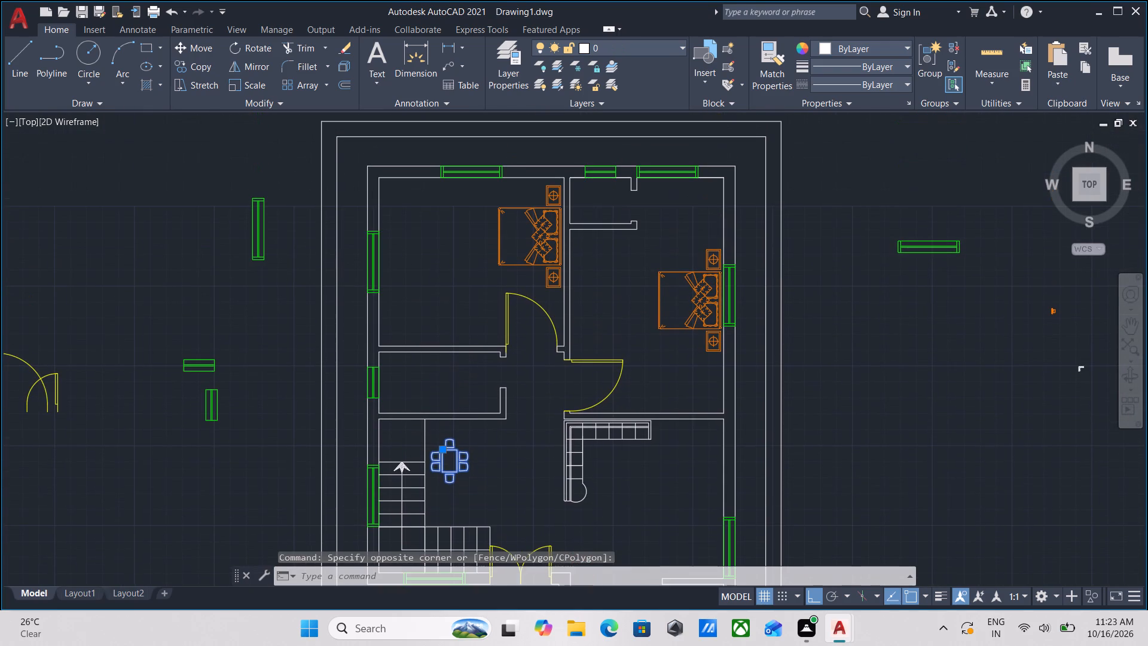
{"action": "scroll", "coordinate": [459, 465], "scroll_direction": "up", "scroll_amount": 3}
{"action": "scroll", "coordinate": [397, 472], "scroll_direction": "up", "scroll_amount": 3}
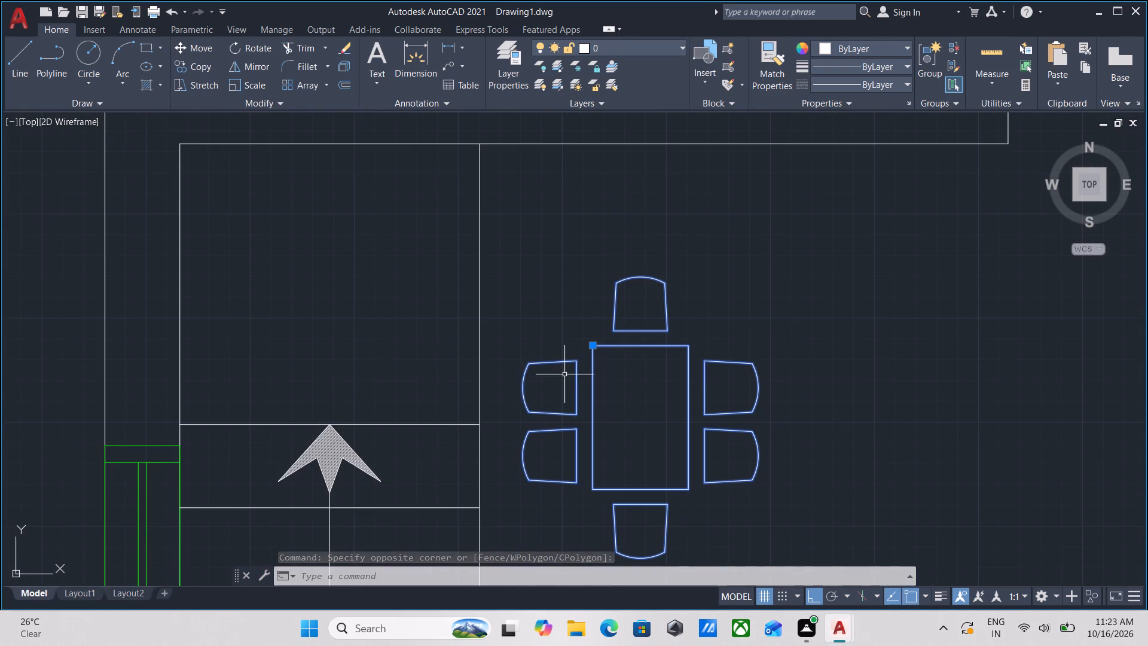
{"action": "type", "text": "SCA"}
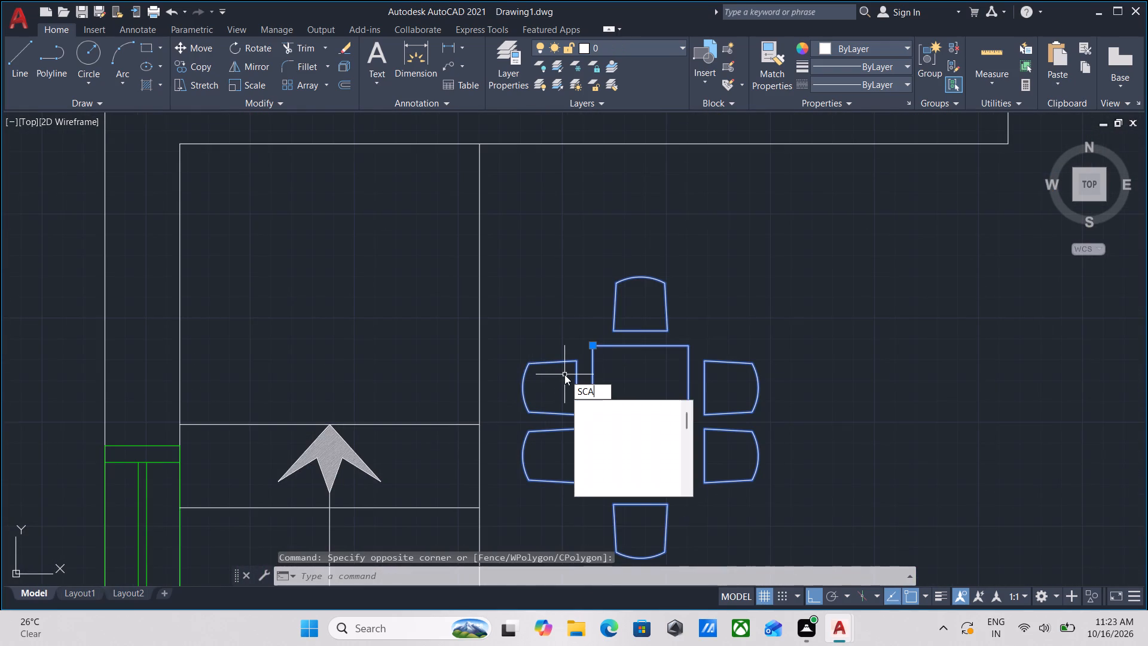
{"action": "key", "text": "Return"}
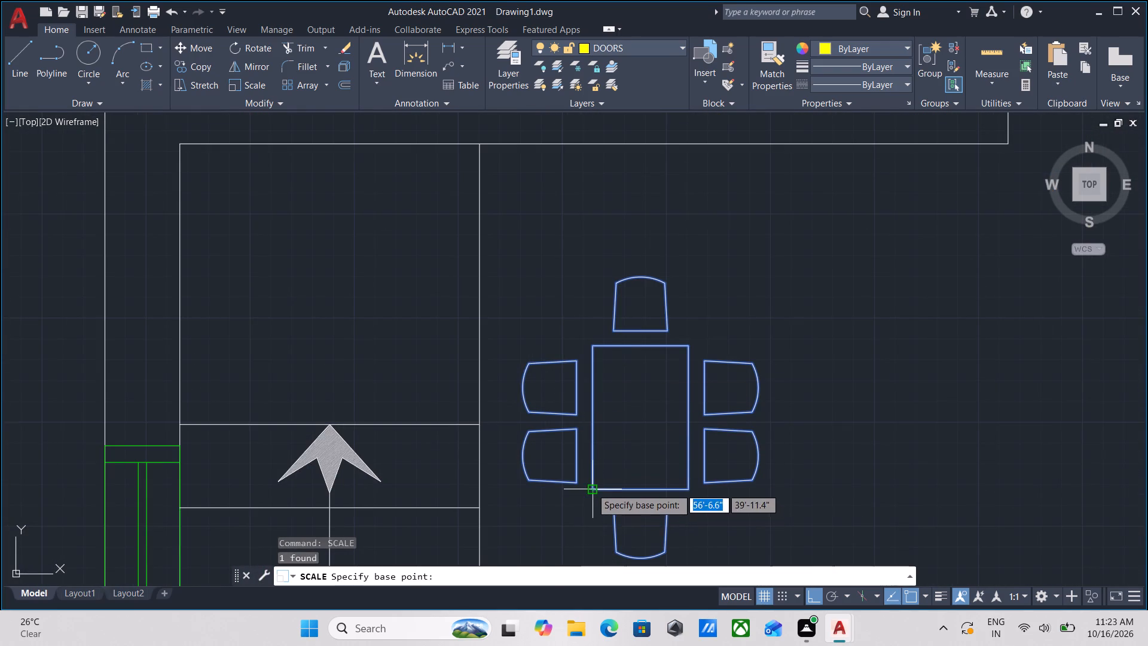
{"action": "left_click", "coordinate": [591, 488]}
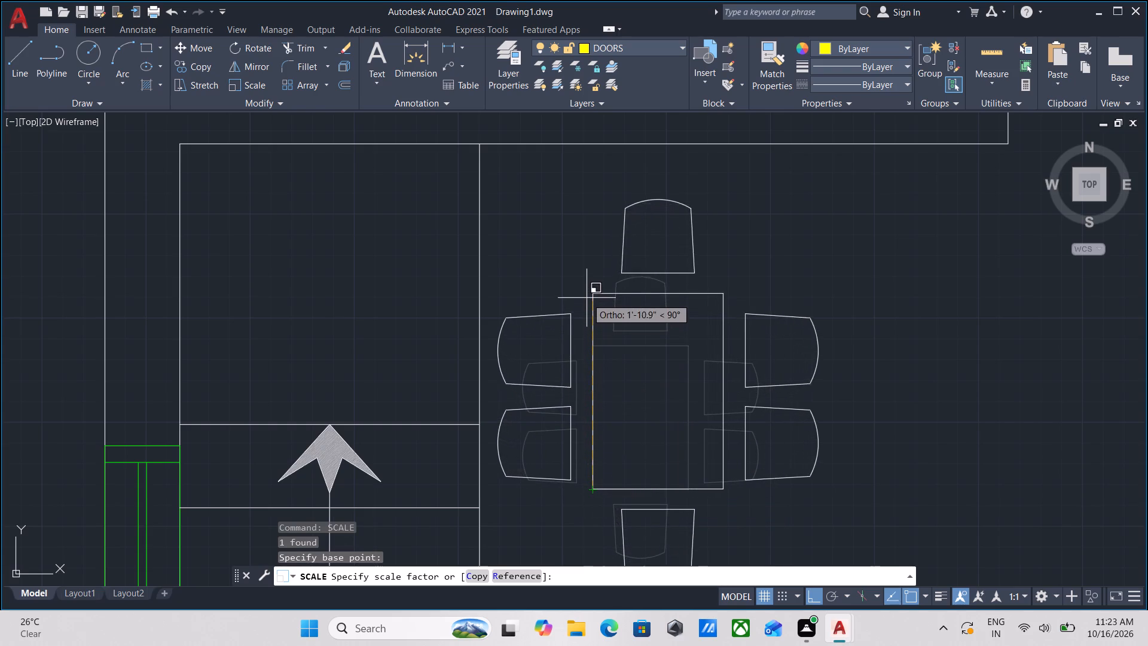
{"action": "left_click", "coordinate": [587, 284]}
{"action": "scroll", "coordinate": [639, 330], "scroll_direction": "down", "scroll_amount": 3}
{"action": "middle_click_drag", "start_coordinate": [648, 362], "coordinate": [649, 349]}
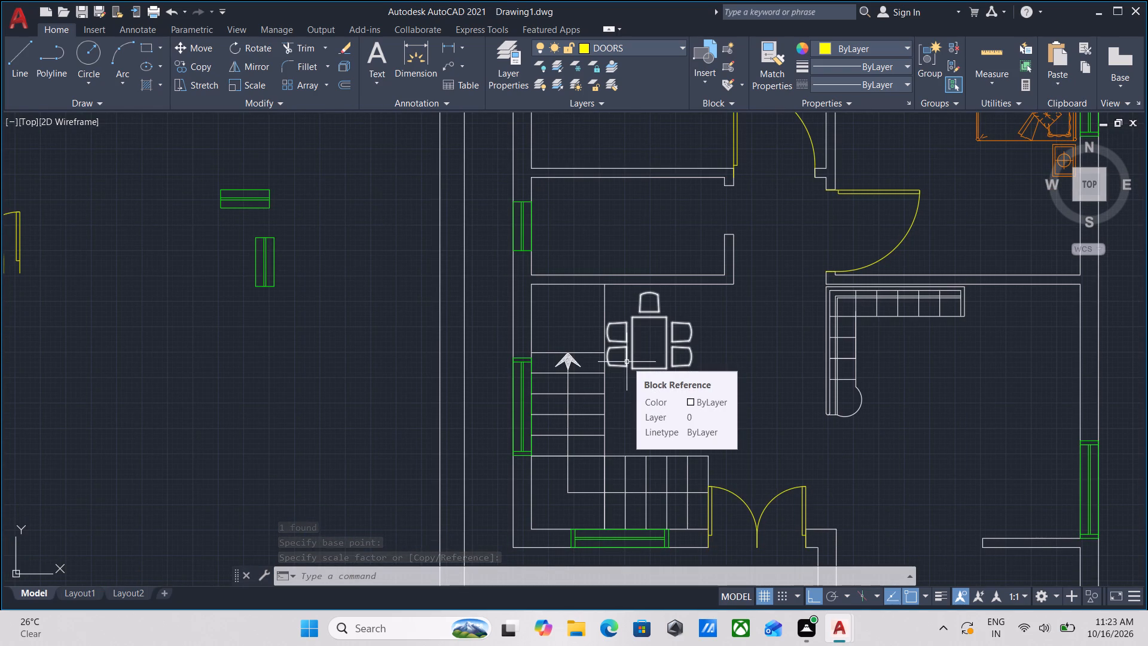
{"action": "scroll", "coordinate": [585, 371], "scroll_direction": "down", "scroll_amount": 2}
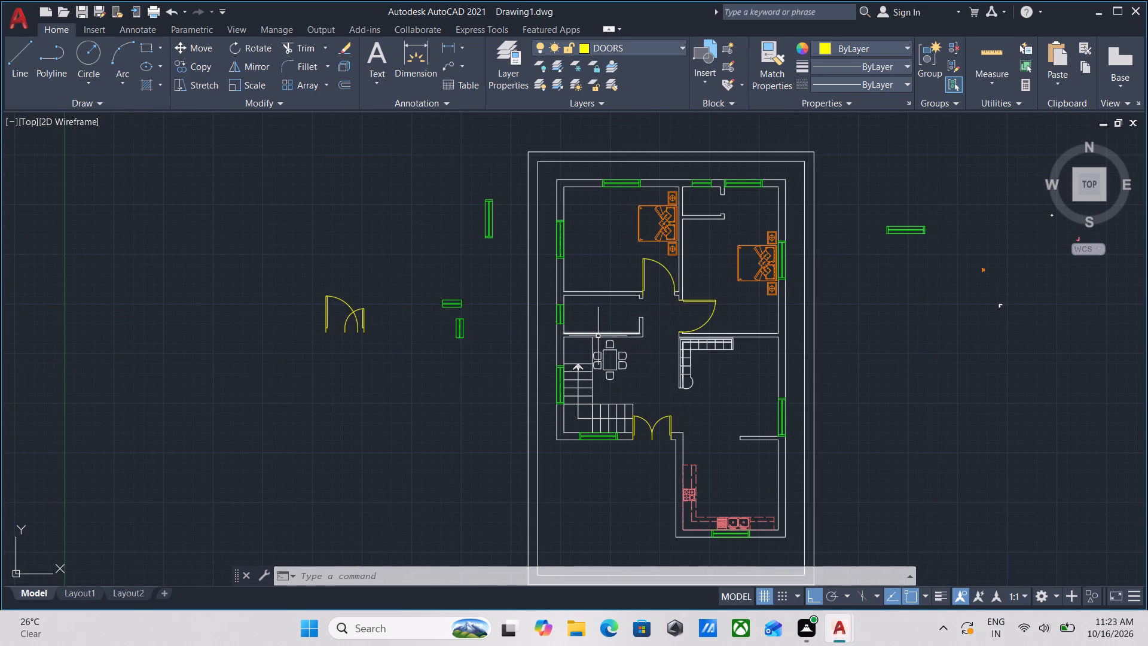
{"action": "key", "text": "Escape"}
Examine the furnished plan, comparing the enlarged dining table with the staircase, entrance, sofa, kitchen and bedrooms.
{"action": "scroll", "coordinate": [764, 290], "scroll_direction": "up", "scroll_amount": 1}
{"action": "scroll", "coordinate": [694, 386], "scroll_direction": "down", "scroll_amount": 2}
{"action": "scroll", "coordinate": [687, 394], "scroll_direction": "up", "scroll_amount": 1}
{"action": "middle_click_drag", "start_coordinate": [688, 391], "coordinate": [664, 254]}
{"action": "scroll", "coordinate": [671, 412], "scroll_direction": "up", "scroll_amount": 1}
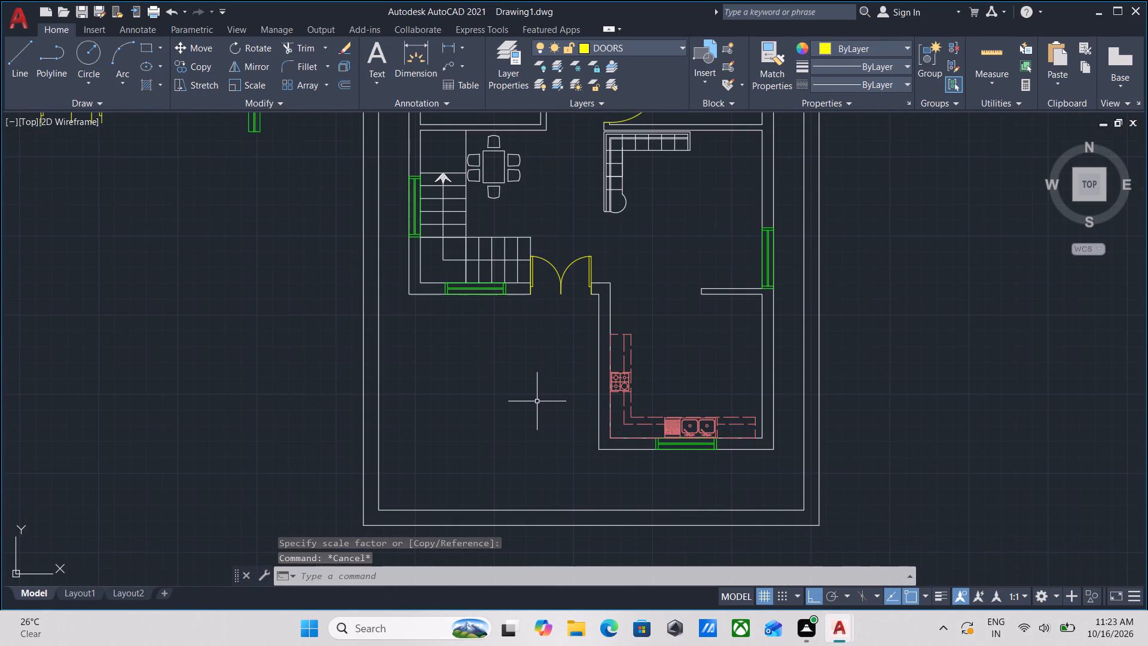
{"action": "scroll", "coordinate": [537, 401], "scroll_direction": "down", "scroll_amount": 2}
{"action": "middle_click_drag", "start_coordinate": [536, 406], "coordinate": [530, 474]}
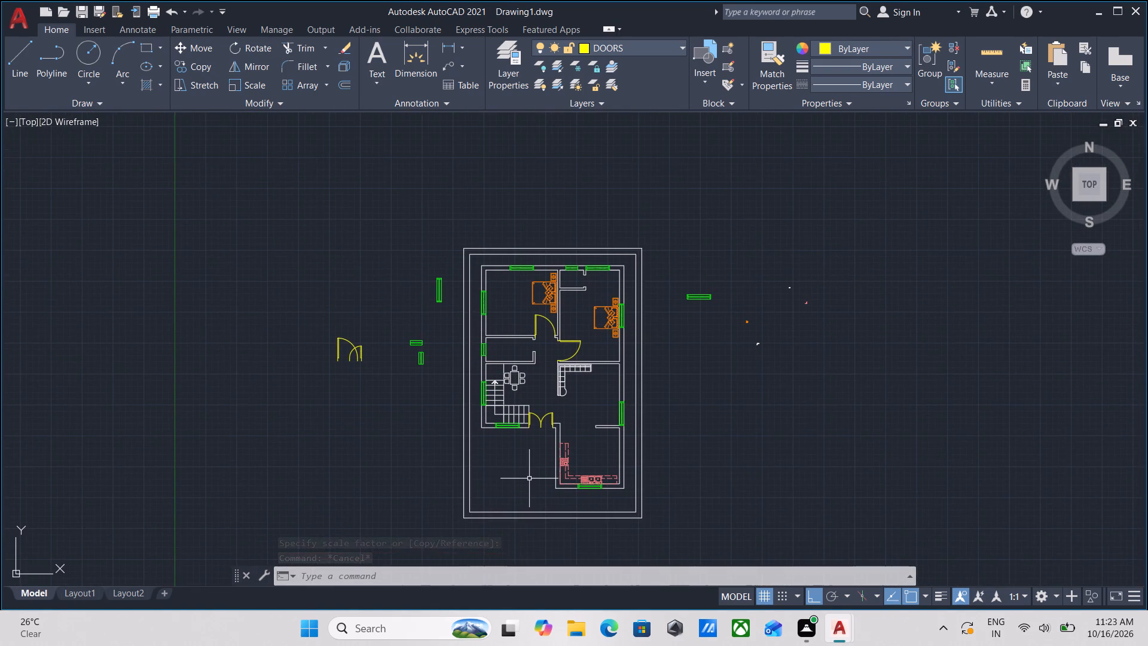
{"action": "scroll", "coordinate": [532, 407], "scroll_direction": "up", "scroll_amount": 3}
{"action": "middle_click_drag", "start_coordinate": [535, 400], "coordinate": [514, 441]}
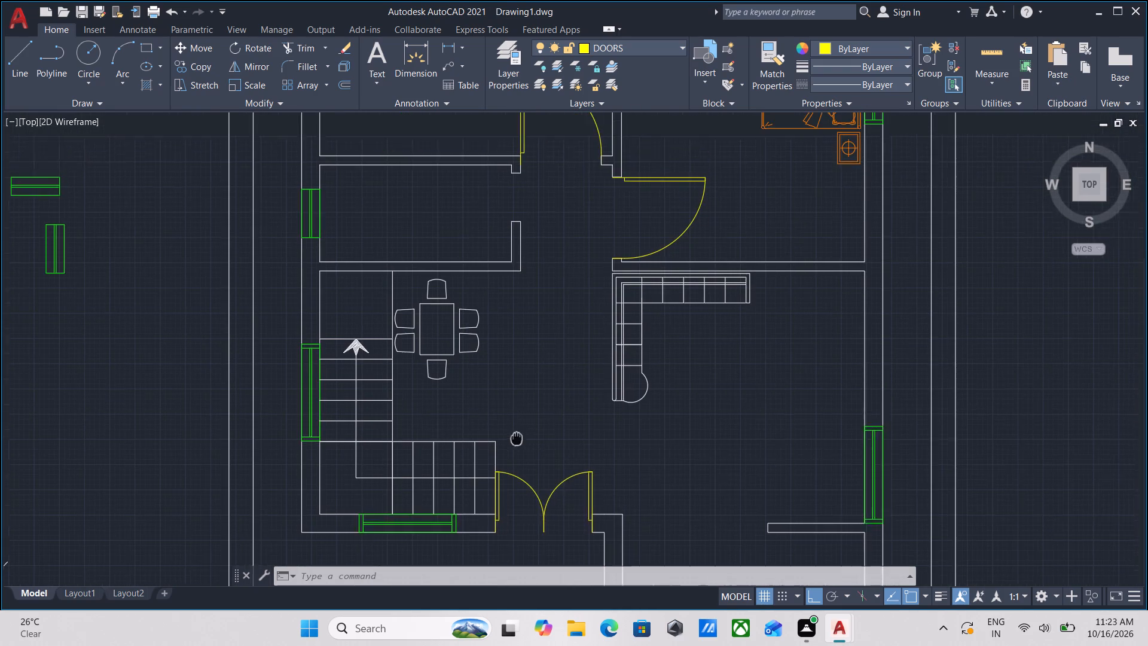
{"action": "middle_click_drag", "start_coordinate": [514, 441], "coordinate": [505, 464]}
{"action": "scroll", "coordinate": [505, 461], "scroll_direction": "down", "scroll_amount": 1}
{"action": "middle_click_drag", "start_coordinate": [505, 461], "coordinate": [484, 511]}
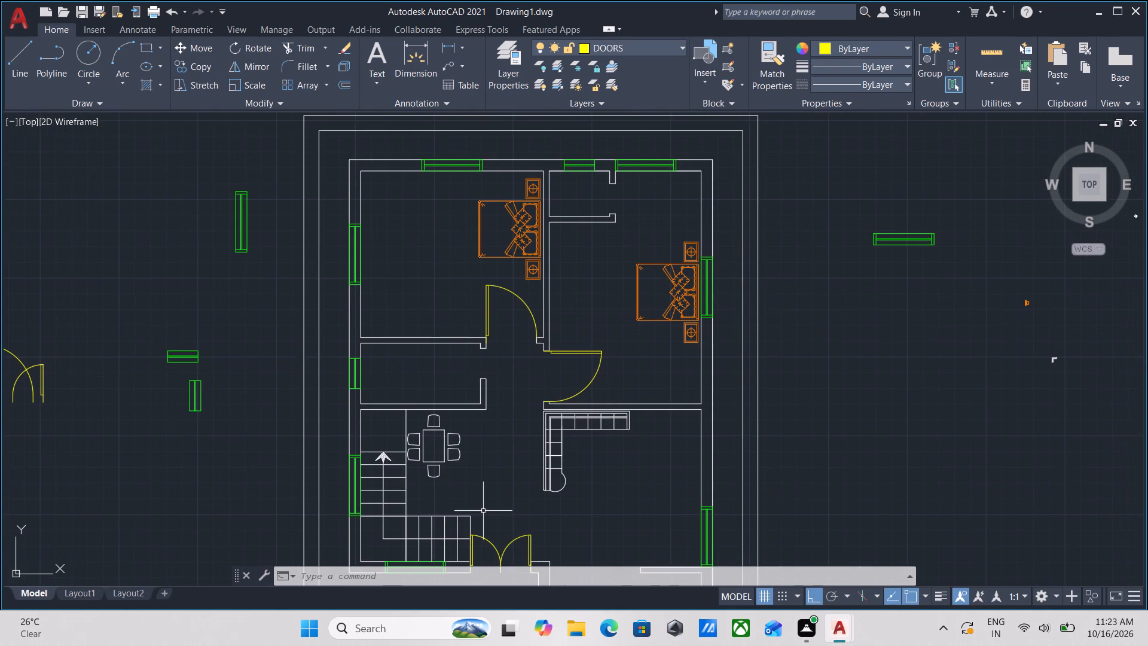
{"action": "middle_click_drag", "start_coordinate": [442, 295], "coordinate": [436, 353]}
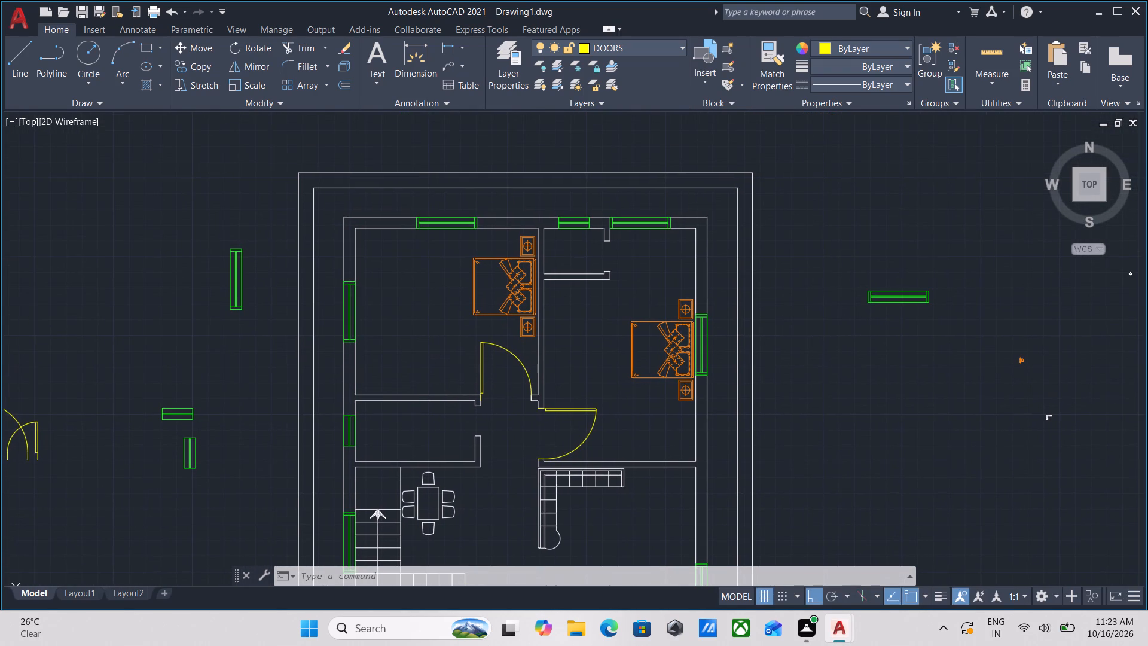
Start a hatch with the SOLID pattern, the Use Current colour and a transparency of 65.
{"action": "key", "text": "h"}
{"action": "key", "text": "Return"}
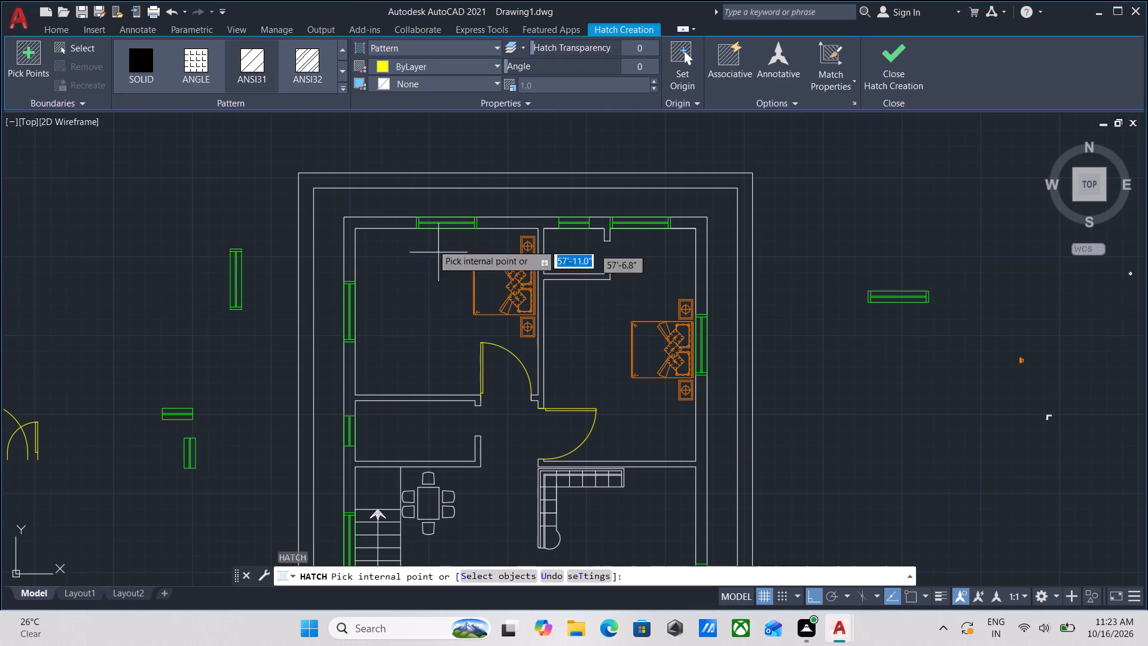
{"action": "left_click", "coordinate": [138, 64]}
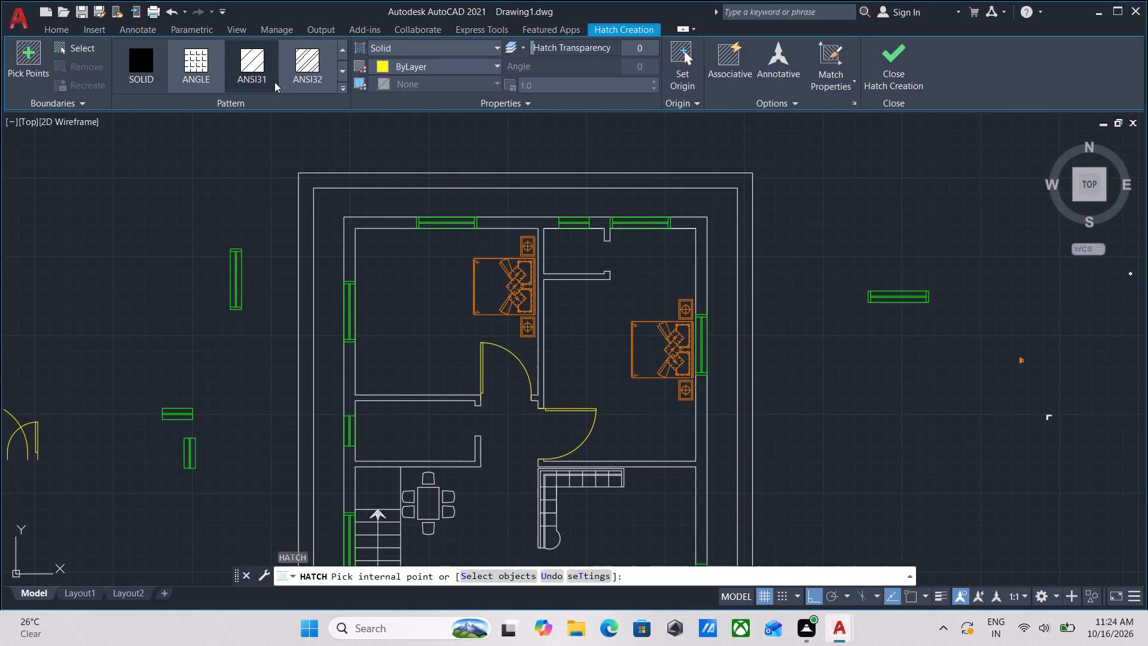
{"action": "left_click", "coordinate": [383, 62]}
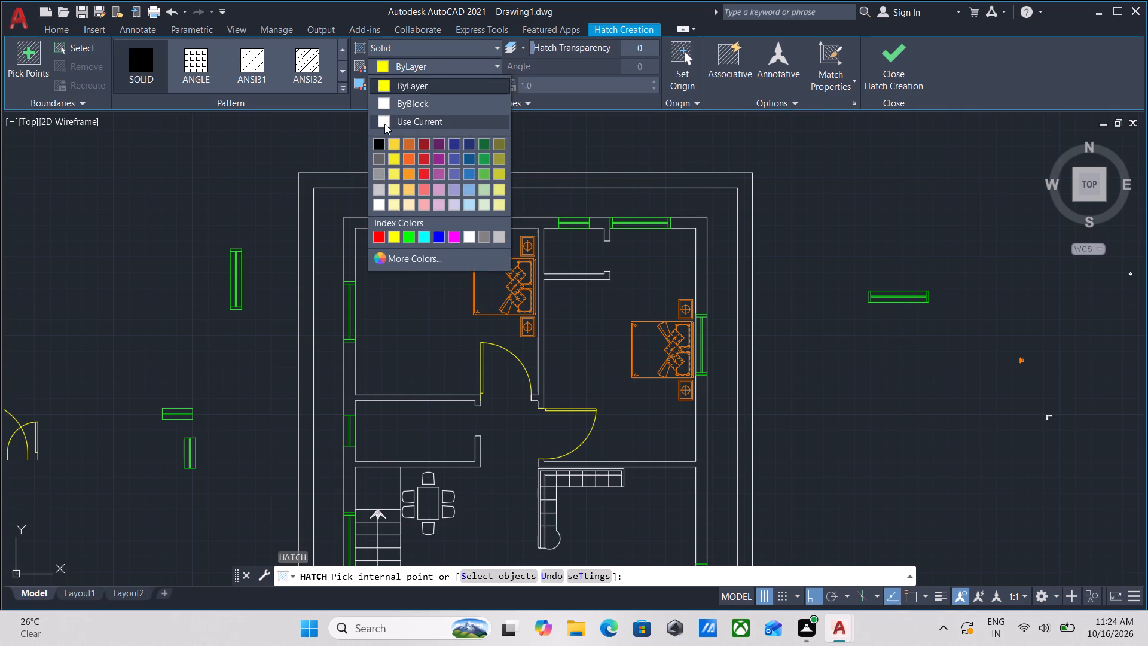
{"action": "left_click", "coordinate": [384, 124]}
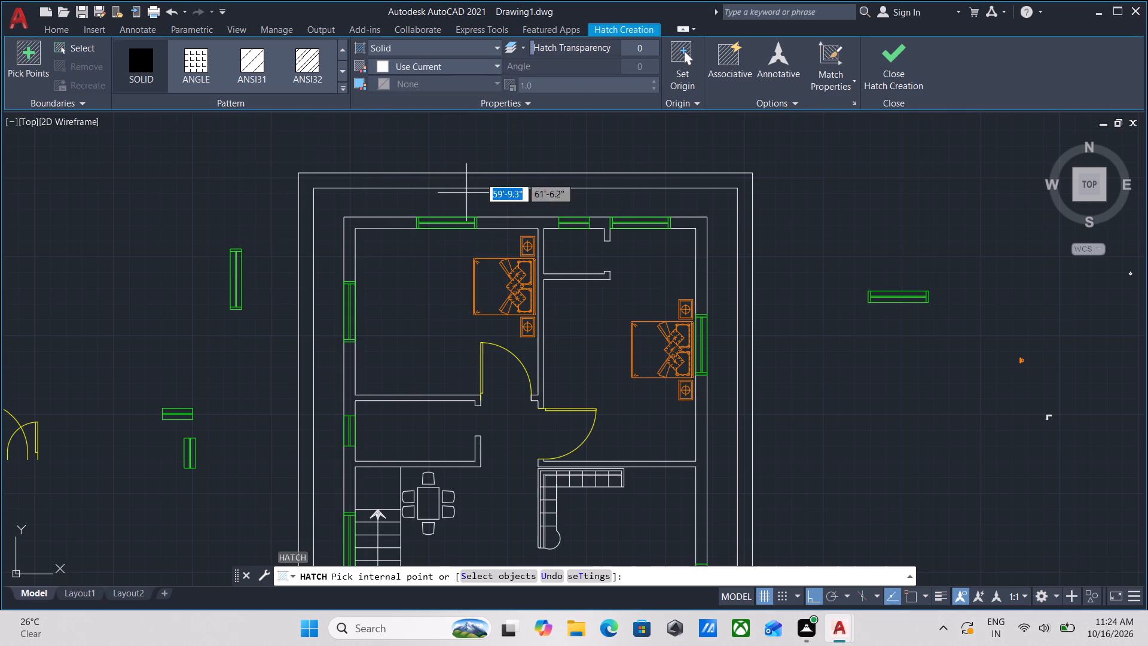
{"action": "left_click_drag", "start_coordinate": [535, 46], "coordinate": [622, 48]}
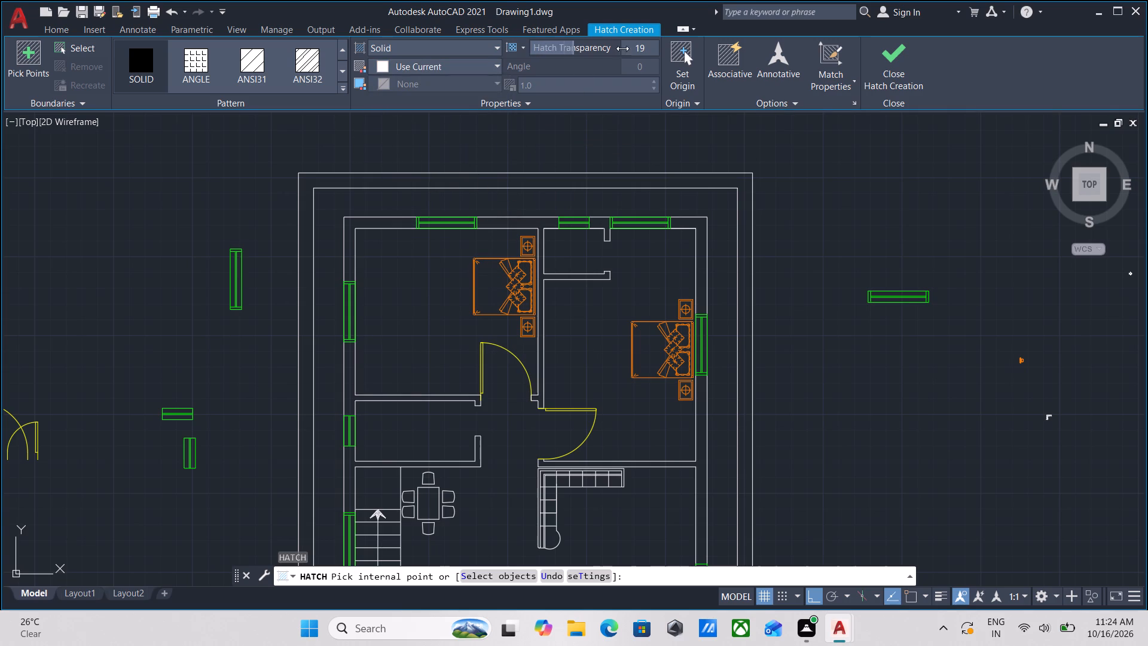
{"action": "left_click_drag", "start_coordinate": [622, 48], "coordinate": [658, 51]}
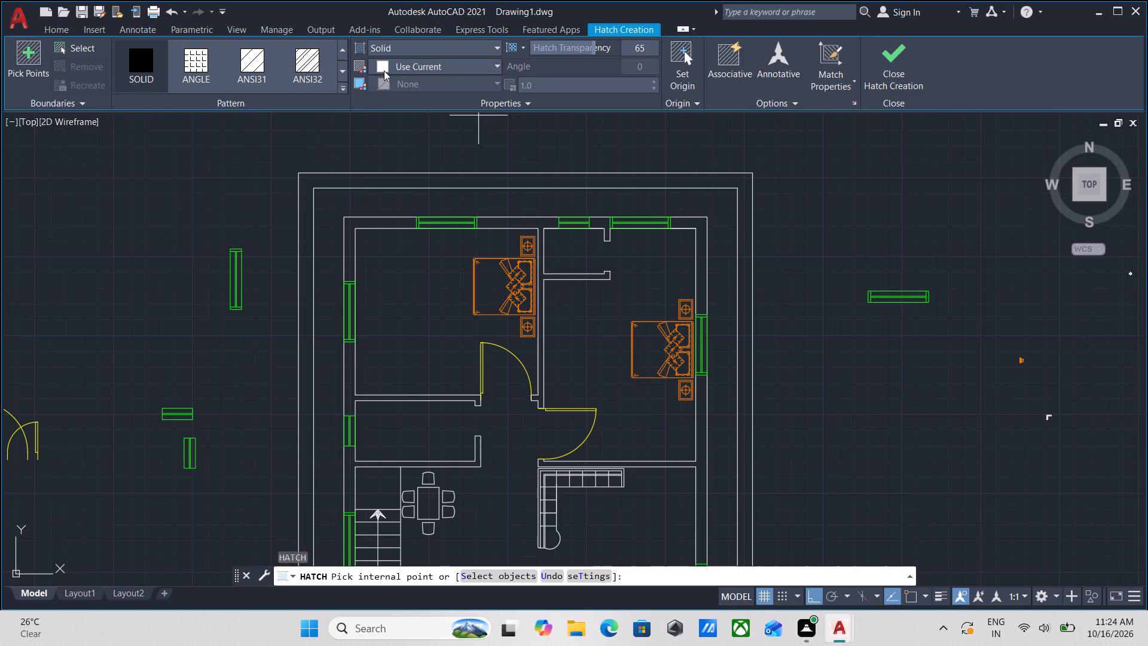
{"action": "left_click", "coordinate": [480, 64]}
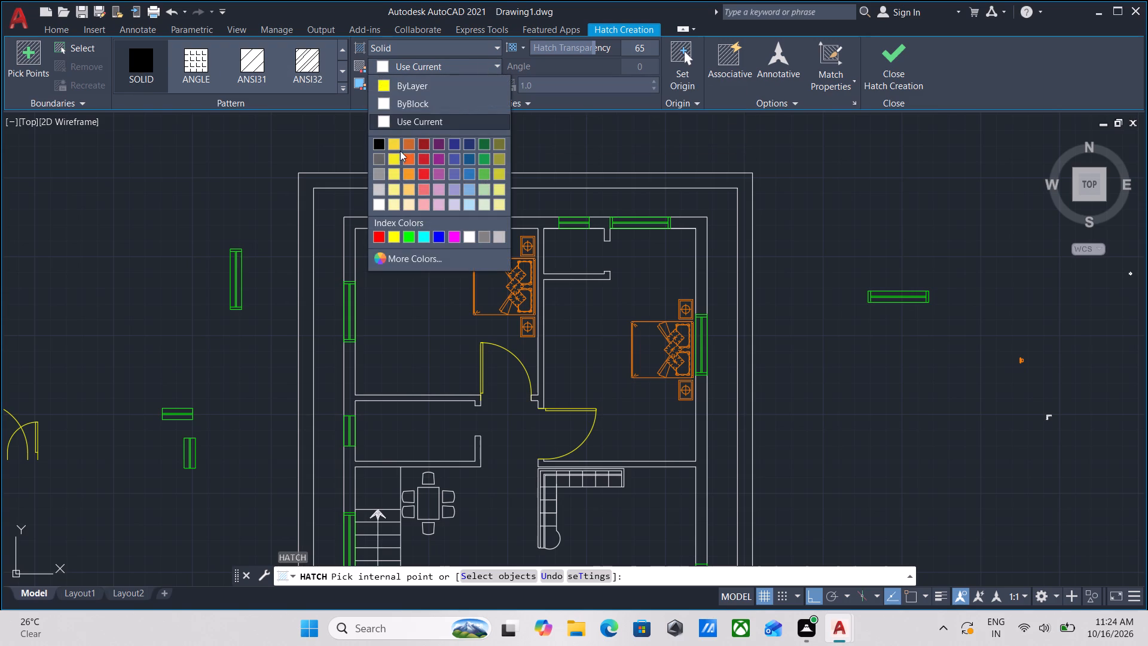
{"action": "left_click", "coordinate": [380, 118]}
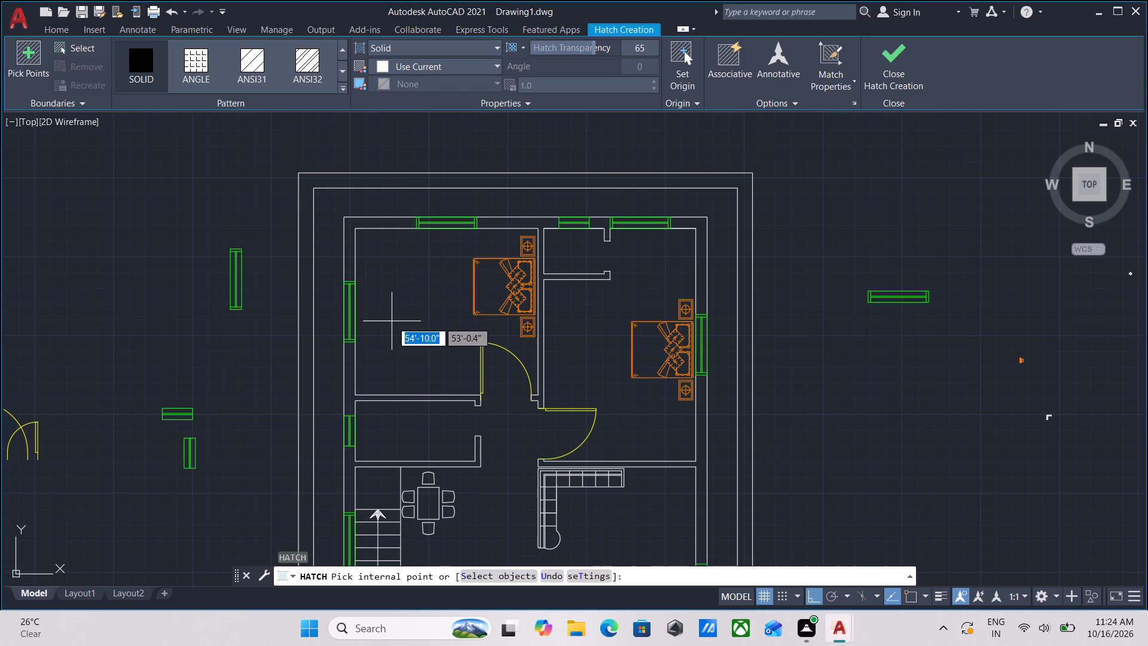
Fill the upper-left bedroom floor with the solid hatch and set the hatch colour to ByBlock.
{"action": "left_click", "coordinate": [392, 321]}
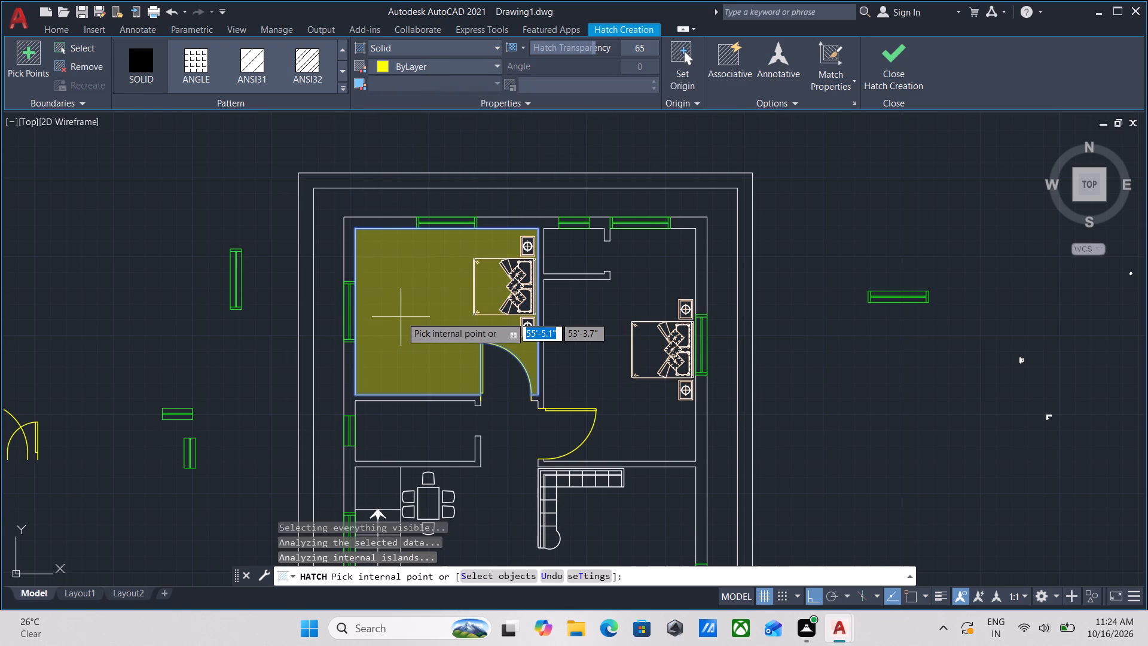
{"action": "scroll", "coordinate": [384, 42], "scroll_direction": "up", "scroll_amount": 2}
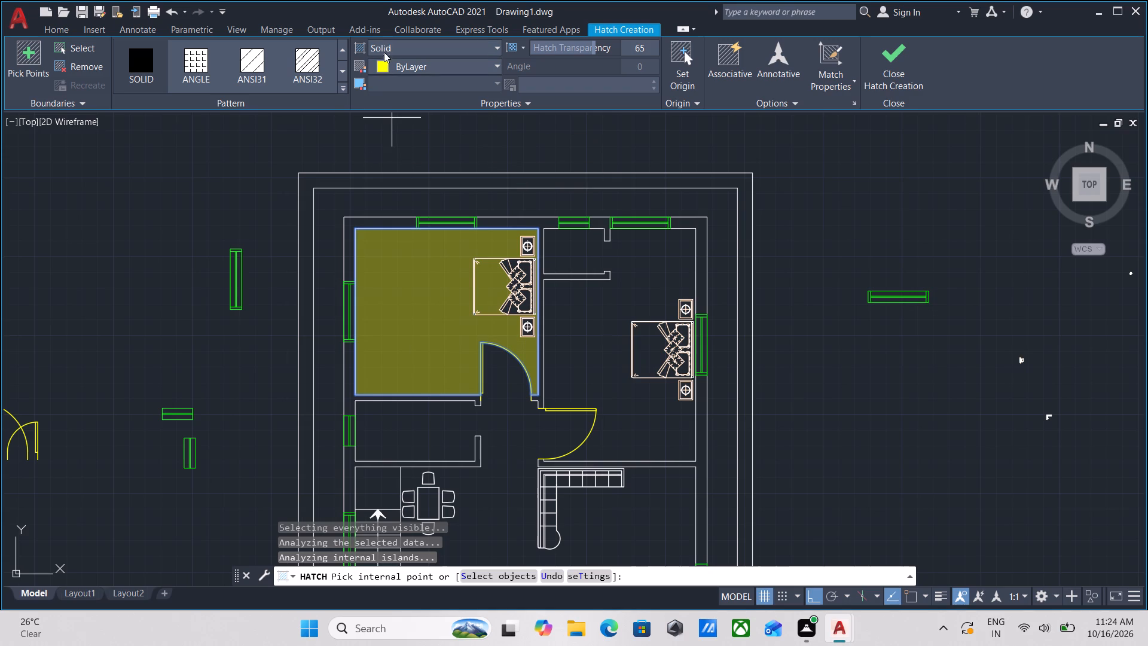
{"action": "left_click", "coordinate": [386, 66]}
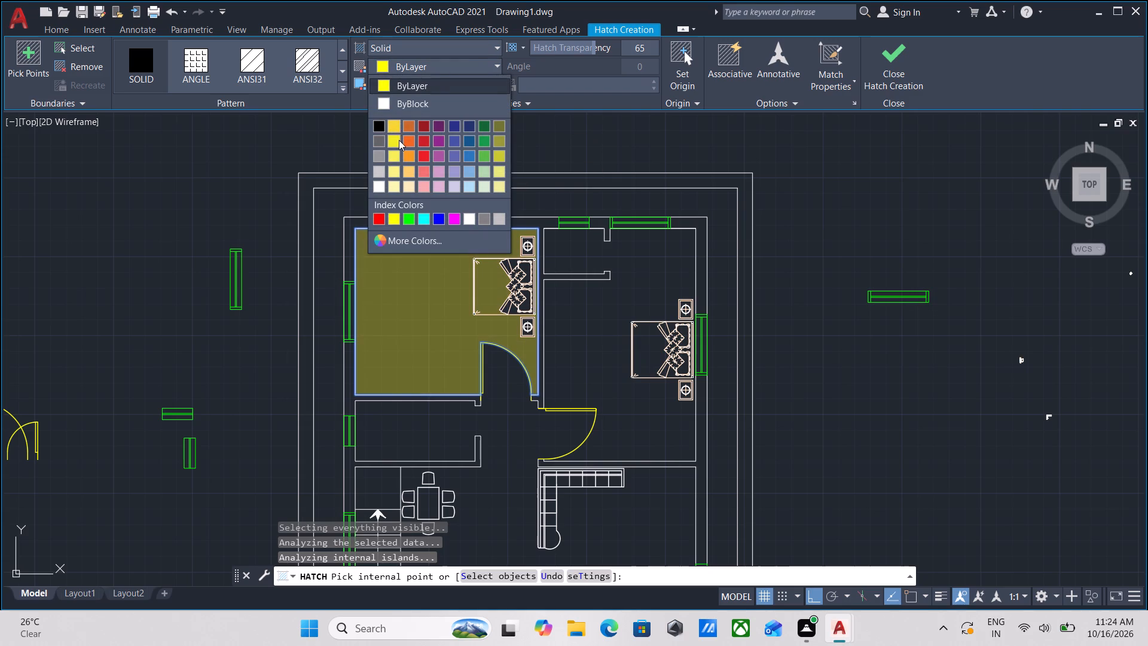
{"action": "left_click", "coordinate": [383, 101]}
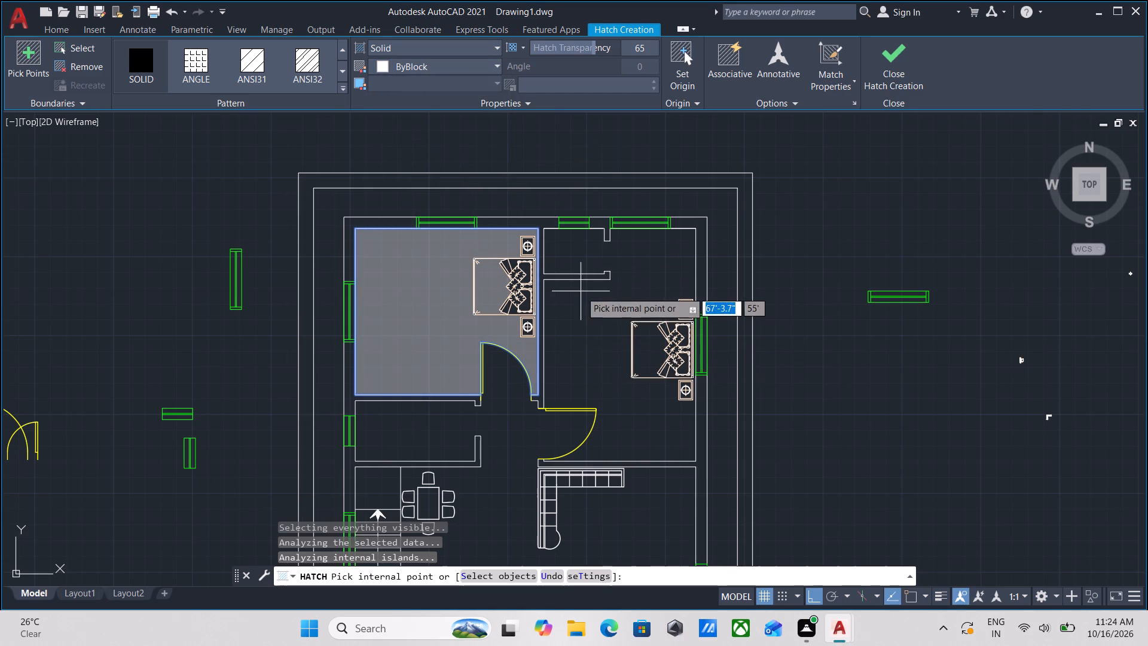
Add the upper-right bedroom and the connected small room, hall, dining, living and kitchen floor area to the hatch.
{"action": "middle_click_drag", "start_coordinate": [581, 291], "coordinate": [525, 190]}
{"action": "left_click", "coordinate": [532, 220]}
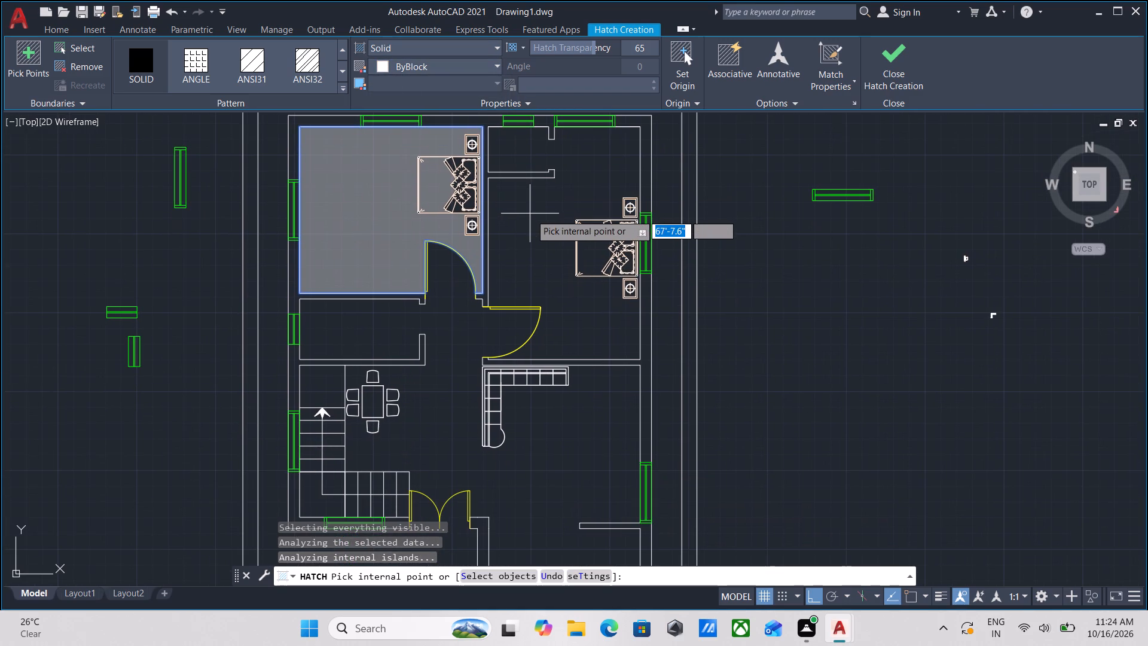
{"action": "scroll", "coordinate": [549, 224], "scroll_direction": "down", "scroll_amount": 1}
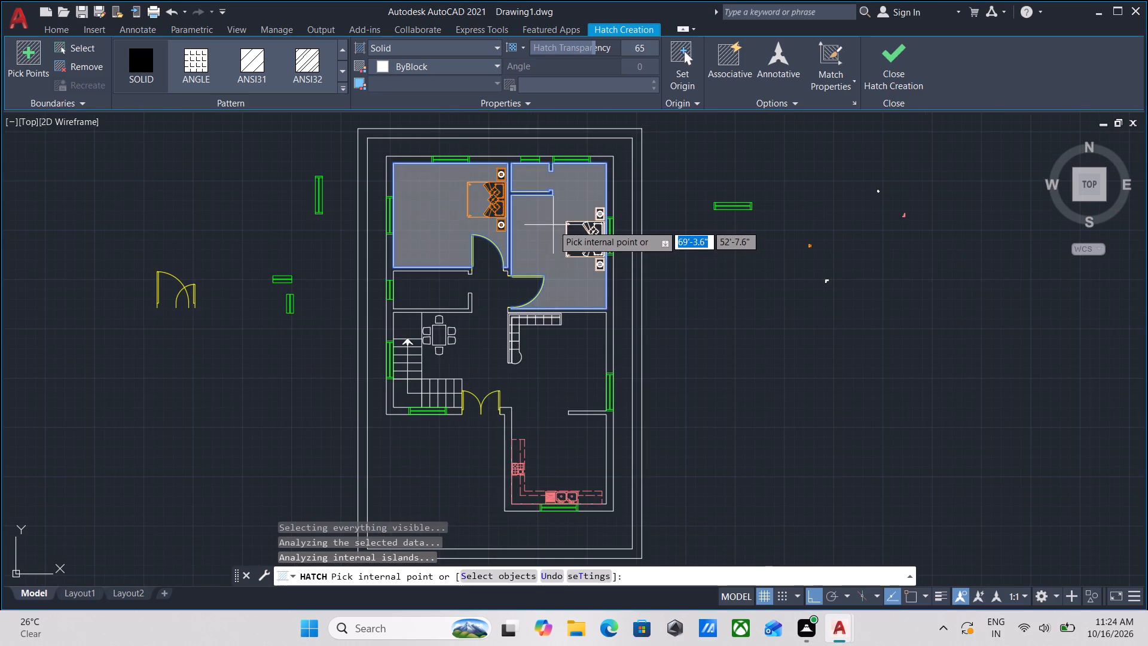
{"action": "left_click", "coordinate": [553, 225]}
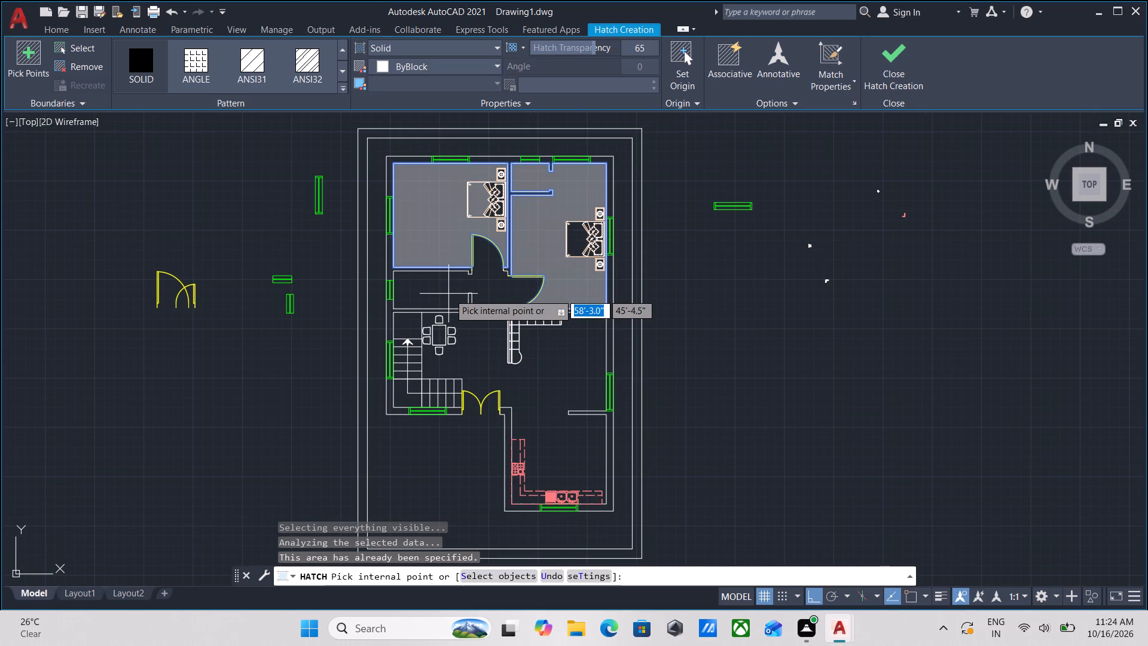
{"action": "scroll", "coordinate": [456, 287], "scroll_direction": "up", "scroll_amount": 3}
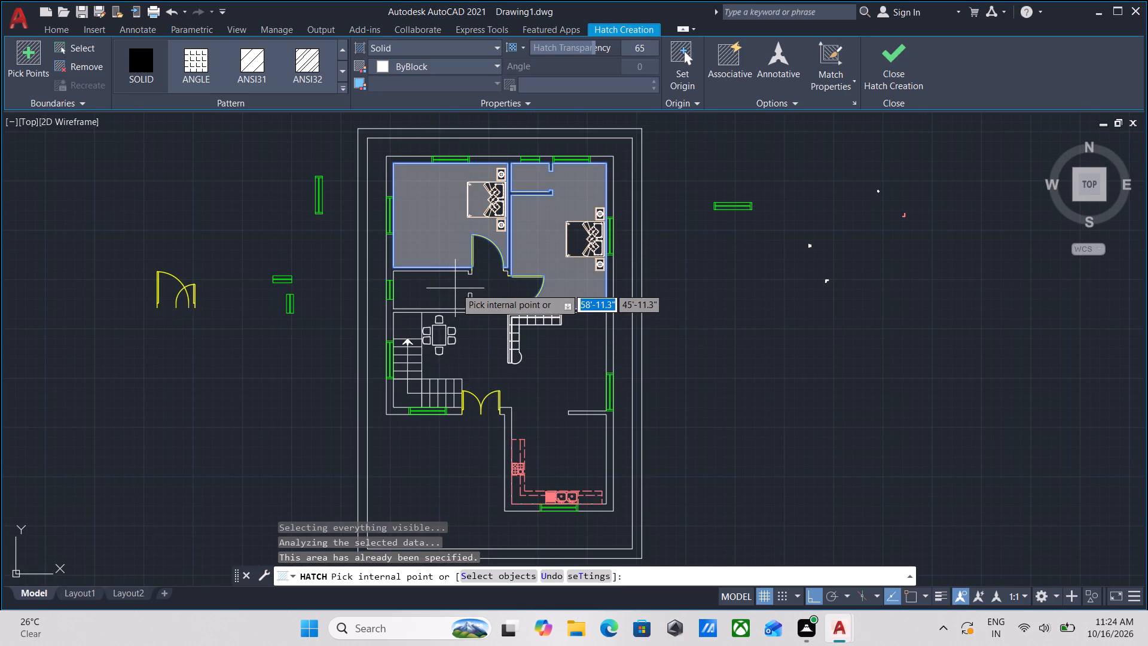
{"action": "scroll", "coordinate": [456, 285], "scroll_direction": "up", "scroll_amount": 3}
{"action": "left_click", "coordinate": [409, 287]}
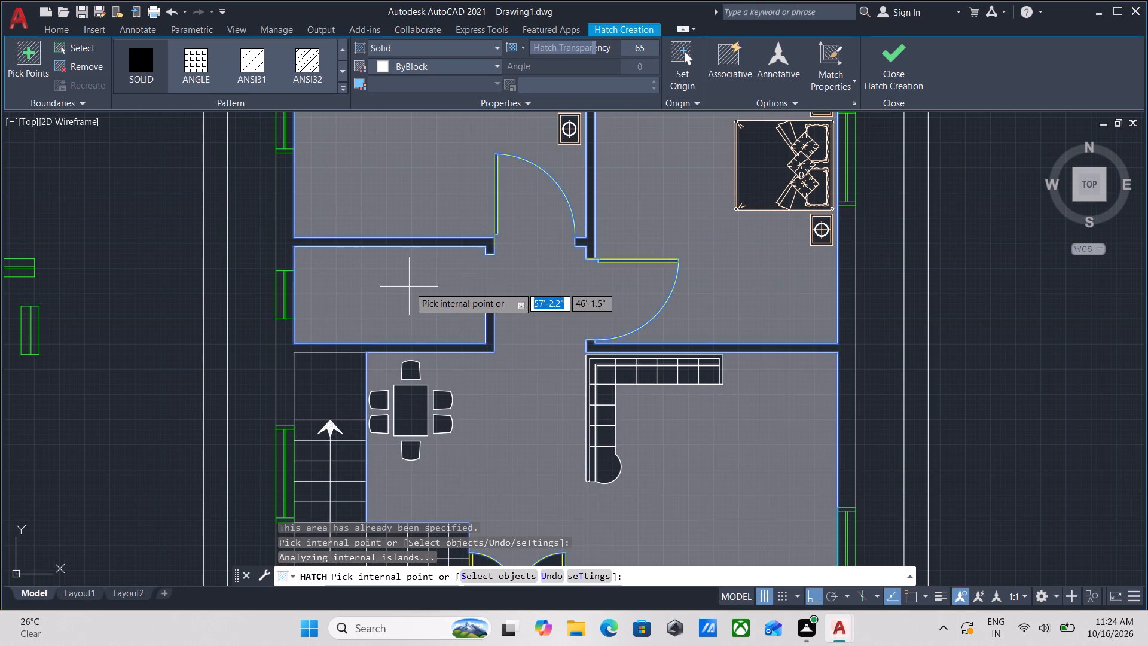
{"action": "scroll", "coordinate": [435, 276], "scroll_direction": "down", "scroll_amount": 2}
{"action": "middle_click_drag", "start_coordinate": [435, 276], "coordinate": [463, 194]}
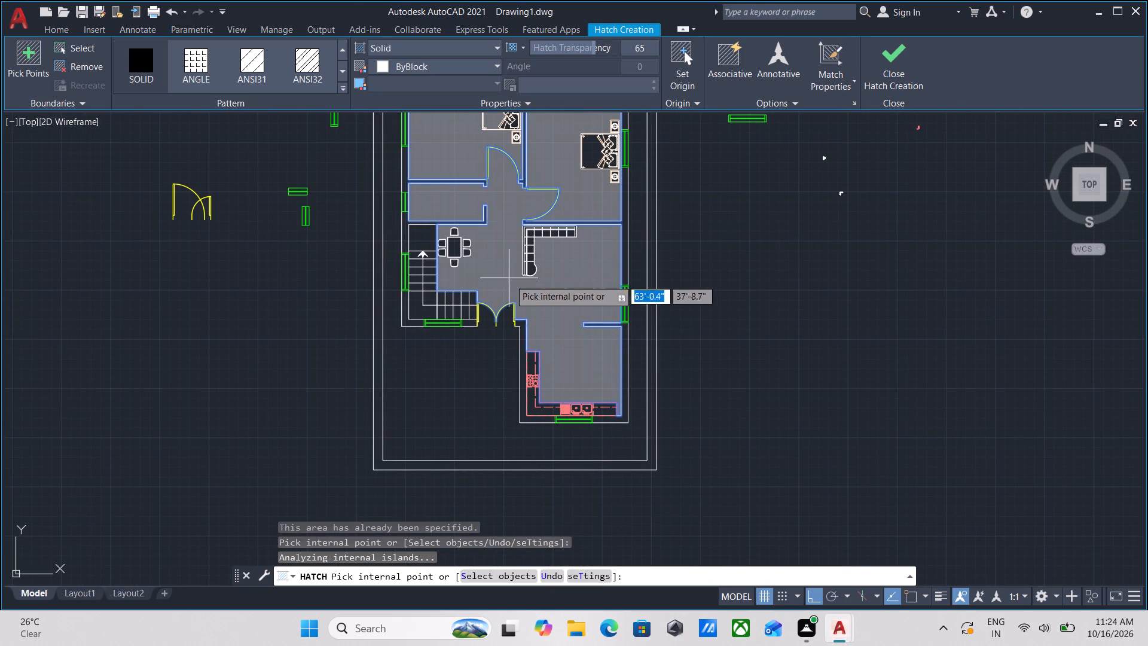
{"action": "middle_click_drag", "start_coordinate": [528, 274], "coordinate": [519, 371]}
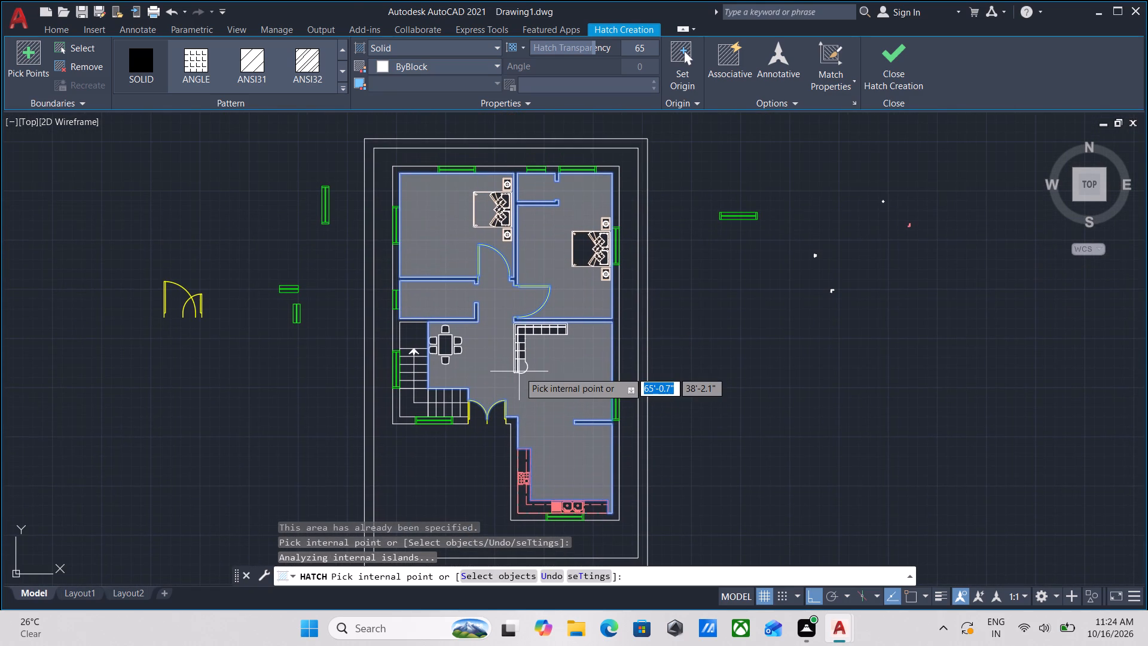
{"action": "scroll", "coordinate": [460, 309], "scroll_direction": "up", "scroll_amount": 1}
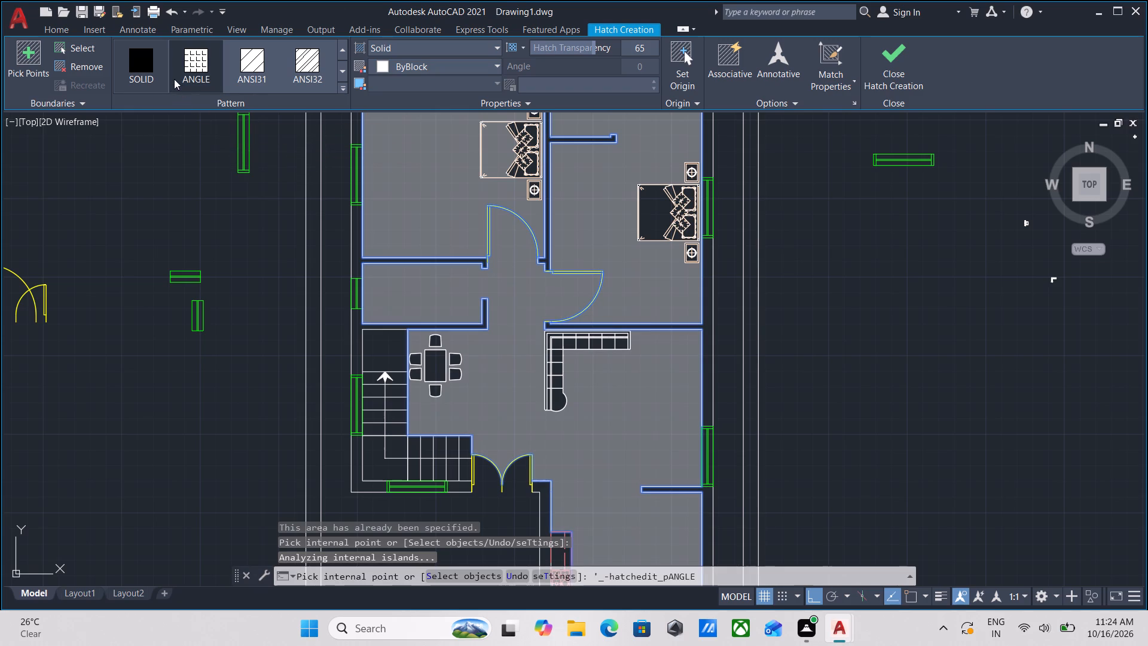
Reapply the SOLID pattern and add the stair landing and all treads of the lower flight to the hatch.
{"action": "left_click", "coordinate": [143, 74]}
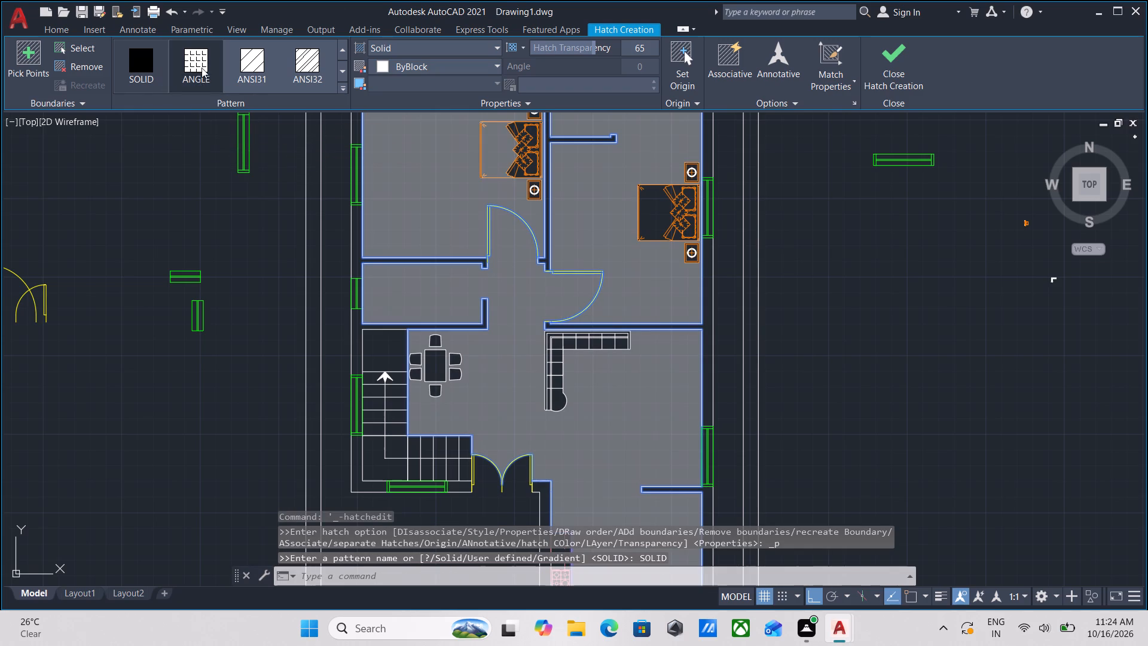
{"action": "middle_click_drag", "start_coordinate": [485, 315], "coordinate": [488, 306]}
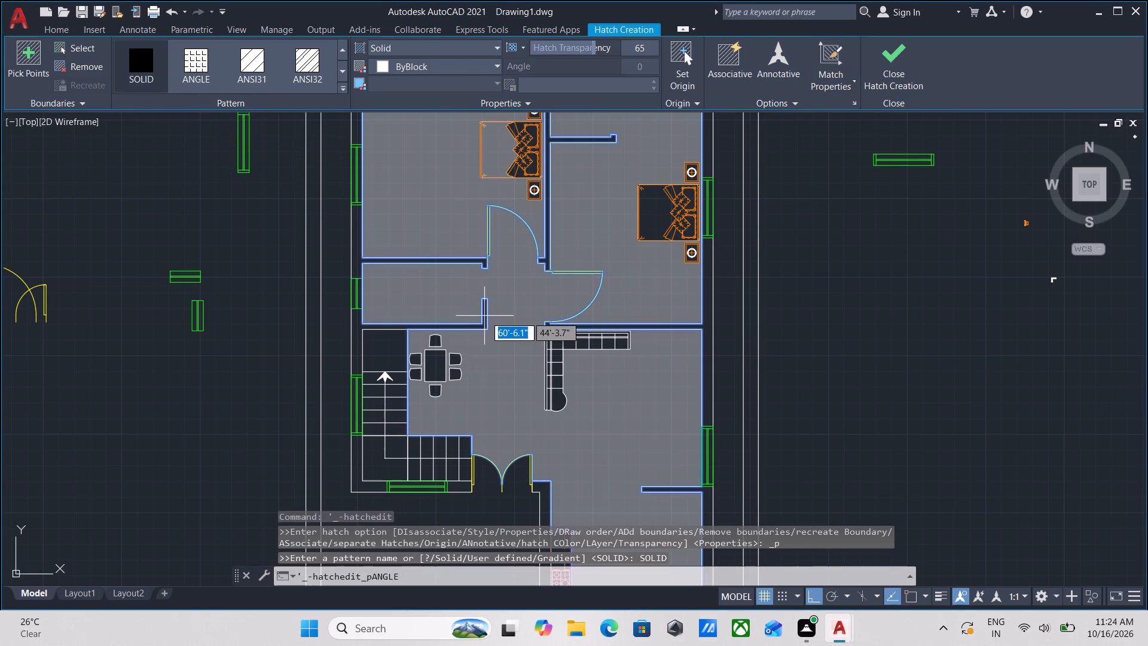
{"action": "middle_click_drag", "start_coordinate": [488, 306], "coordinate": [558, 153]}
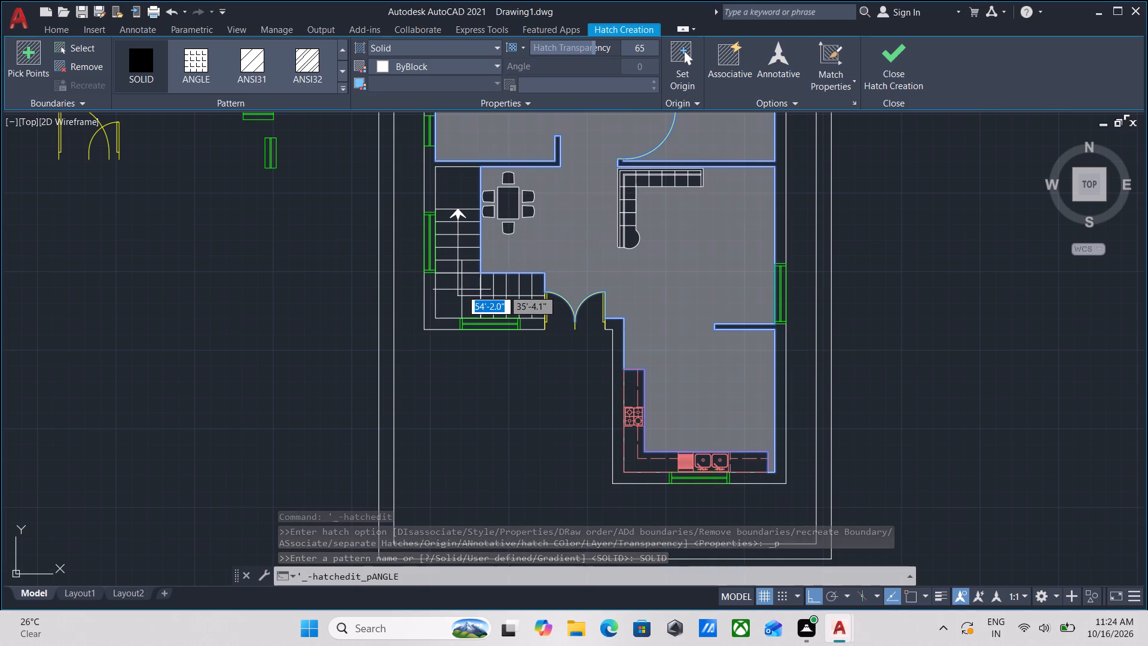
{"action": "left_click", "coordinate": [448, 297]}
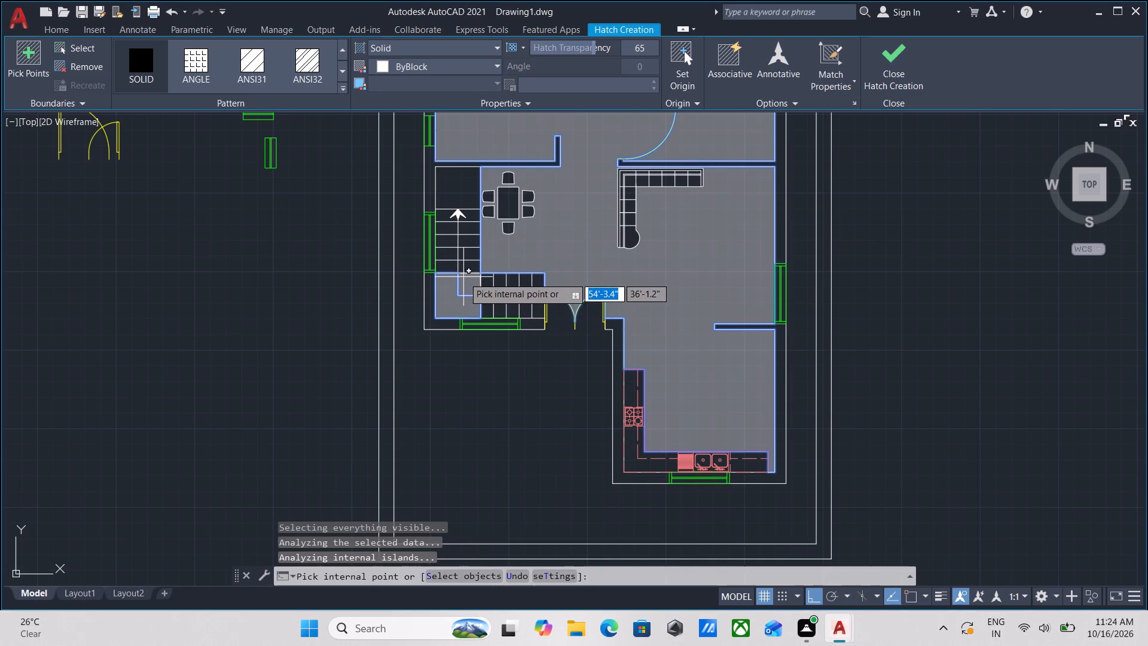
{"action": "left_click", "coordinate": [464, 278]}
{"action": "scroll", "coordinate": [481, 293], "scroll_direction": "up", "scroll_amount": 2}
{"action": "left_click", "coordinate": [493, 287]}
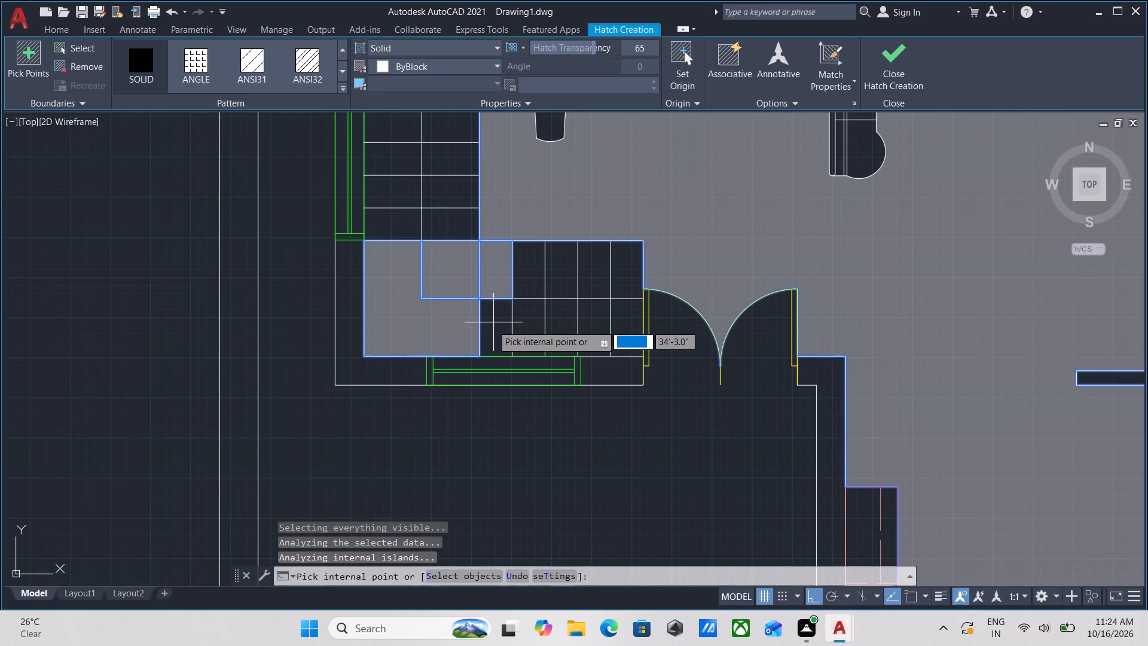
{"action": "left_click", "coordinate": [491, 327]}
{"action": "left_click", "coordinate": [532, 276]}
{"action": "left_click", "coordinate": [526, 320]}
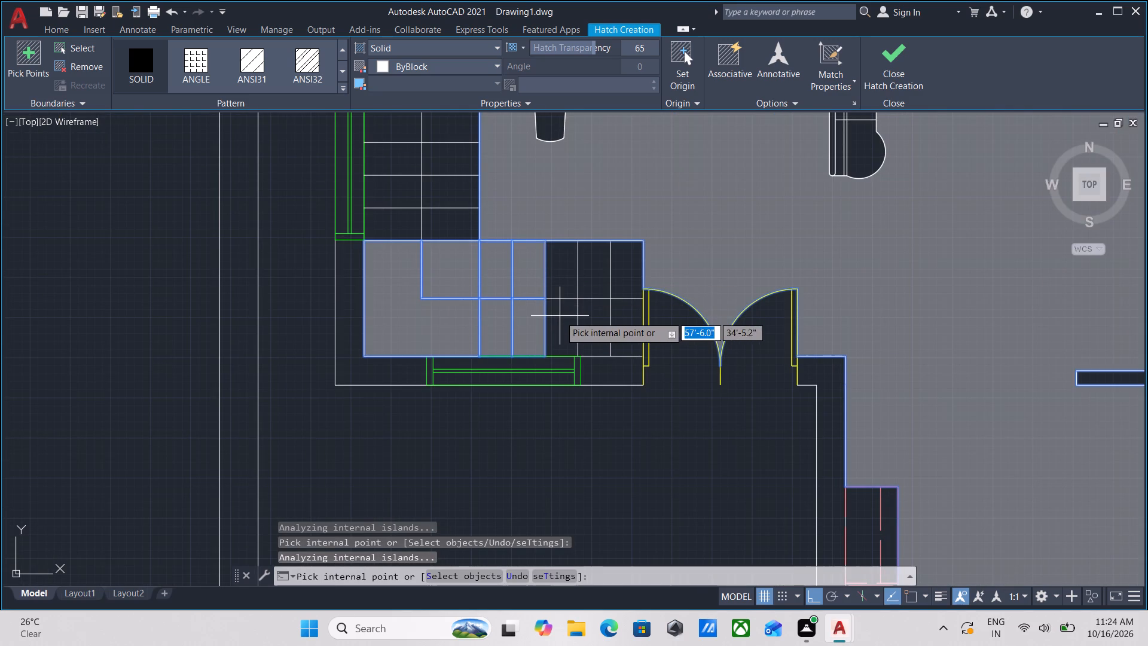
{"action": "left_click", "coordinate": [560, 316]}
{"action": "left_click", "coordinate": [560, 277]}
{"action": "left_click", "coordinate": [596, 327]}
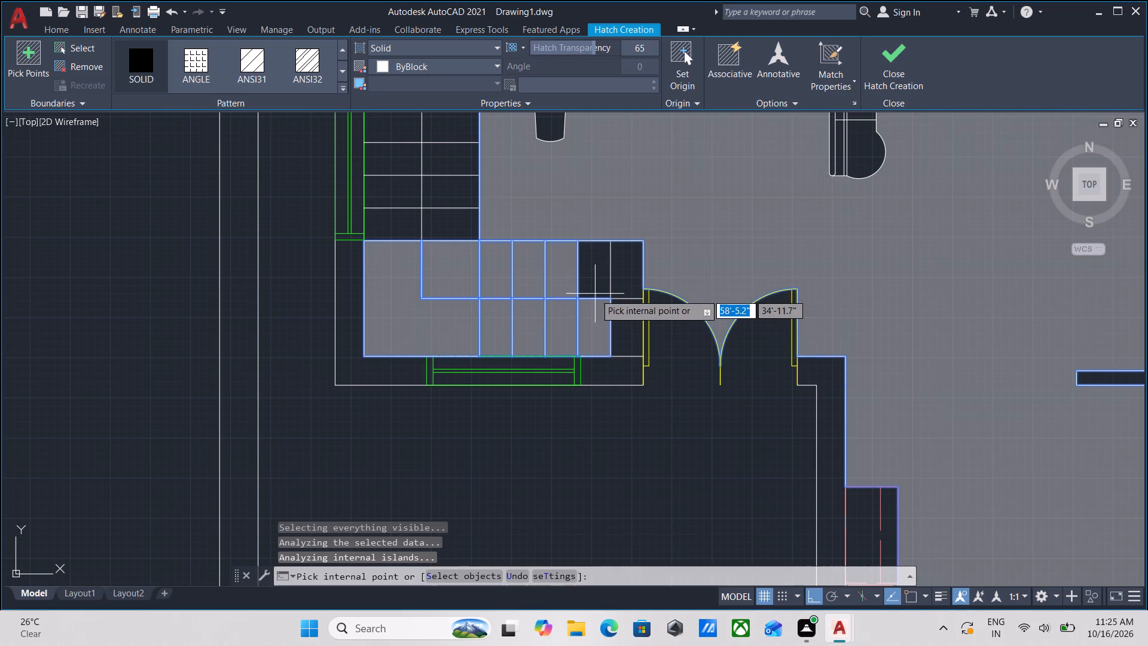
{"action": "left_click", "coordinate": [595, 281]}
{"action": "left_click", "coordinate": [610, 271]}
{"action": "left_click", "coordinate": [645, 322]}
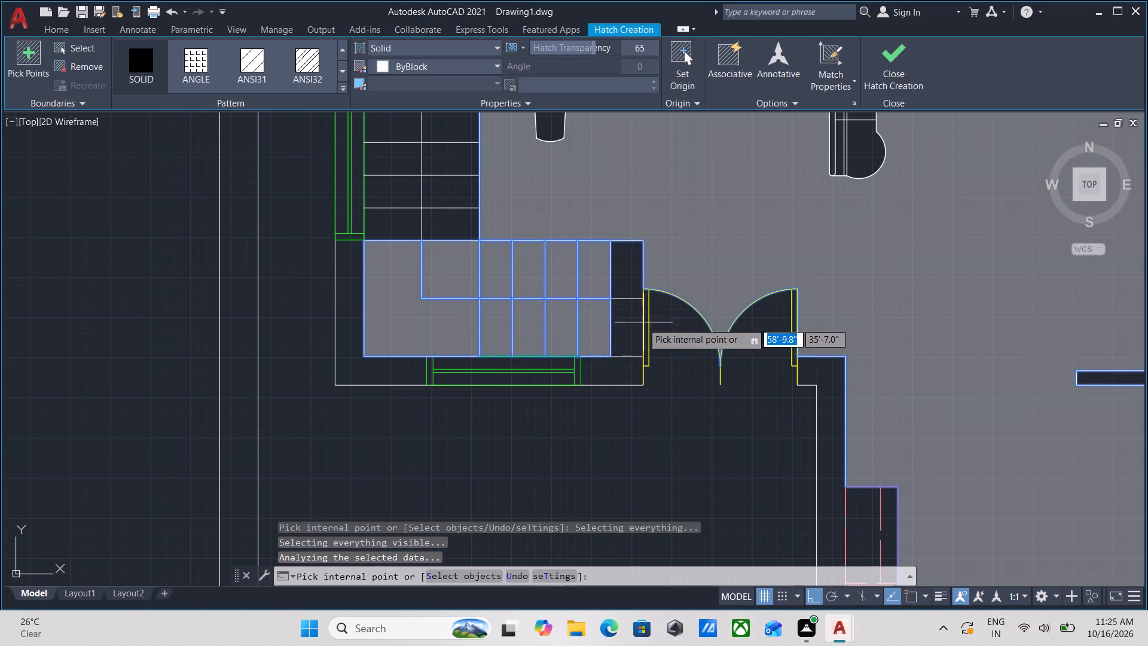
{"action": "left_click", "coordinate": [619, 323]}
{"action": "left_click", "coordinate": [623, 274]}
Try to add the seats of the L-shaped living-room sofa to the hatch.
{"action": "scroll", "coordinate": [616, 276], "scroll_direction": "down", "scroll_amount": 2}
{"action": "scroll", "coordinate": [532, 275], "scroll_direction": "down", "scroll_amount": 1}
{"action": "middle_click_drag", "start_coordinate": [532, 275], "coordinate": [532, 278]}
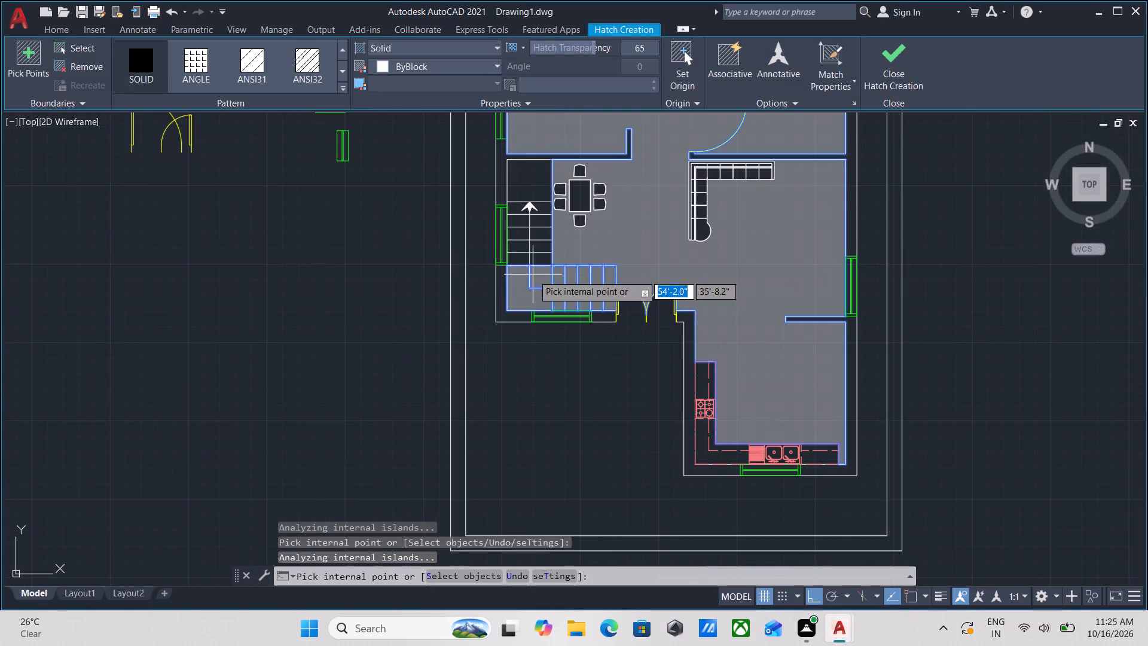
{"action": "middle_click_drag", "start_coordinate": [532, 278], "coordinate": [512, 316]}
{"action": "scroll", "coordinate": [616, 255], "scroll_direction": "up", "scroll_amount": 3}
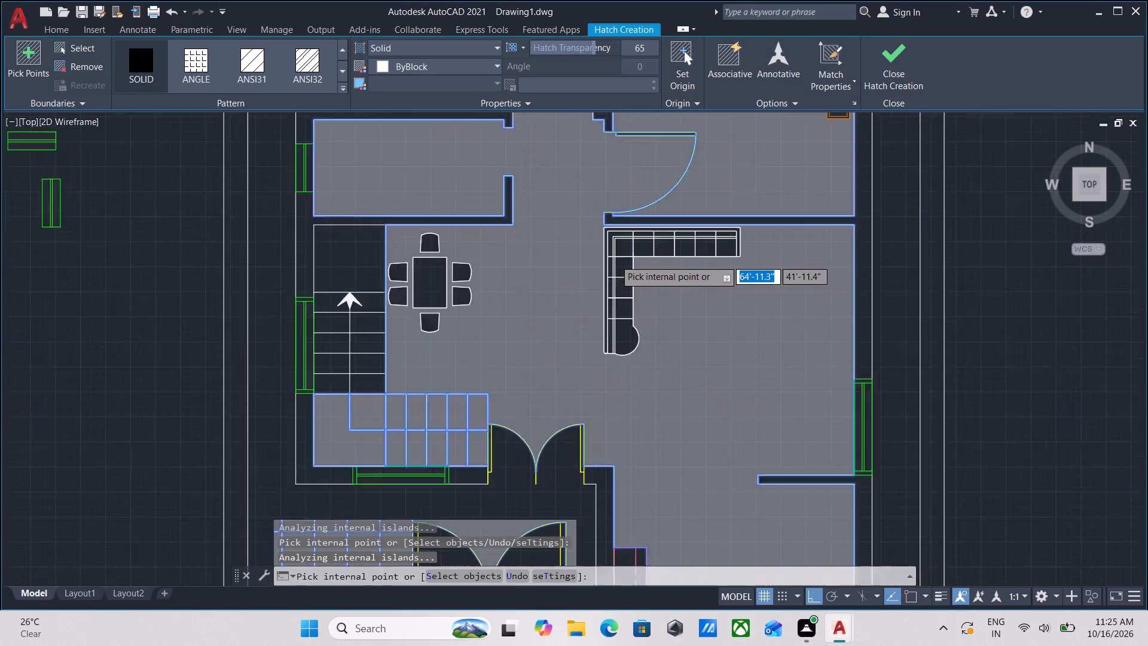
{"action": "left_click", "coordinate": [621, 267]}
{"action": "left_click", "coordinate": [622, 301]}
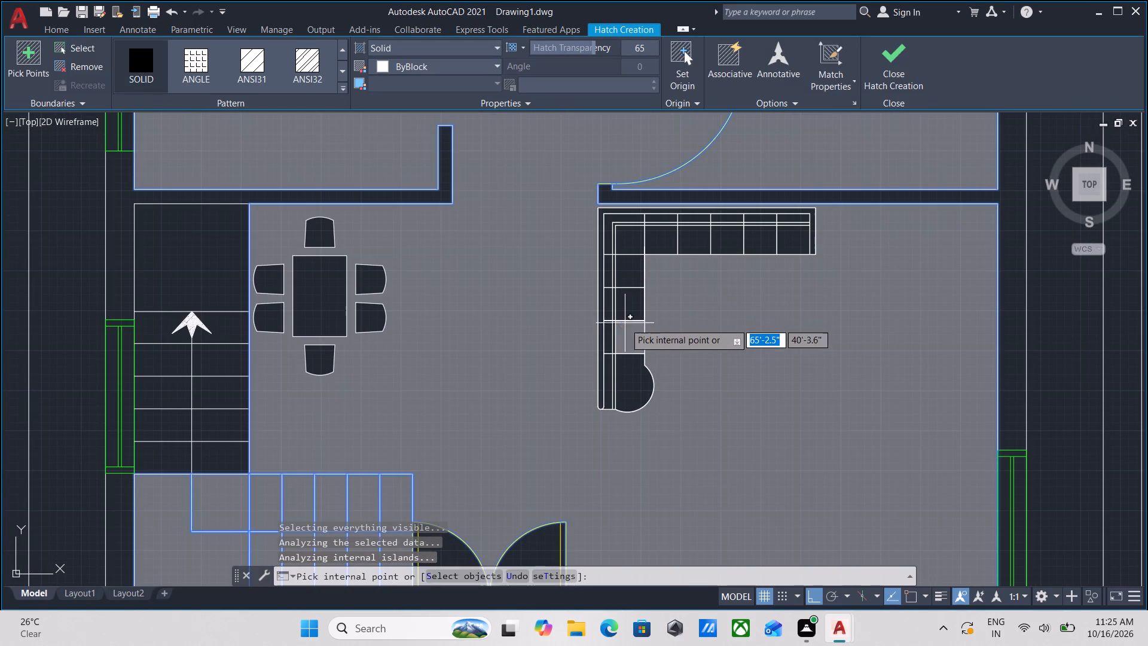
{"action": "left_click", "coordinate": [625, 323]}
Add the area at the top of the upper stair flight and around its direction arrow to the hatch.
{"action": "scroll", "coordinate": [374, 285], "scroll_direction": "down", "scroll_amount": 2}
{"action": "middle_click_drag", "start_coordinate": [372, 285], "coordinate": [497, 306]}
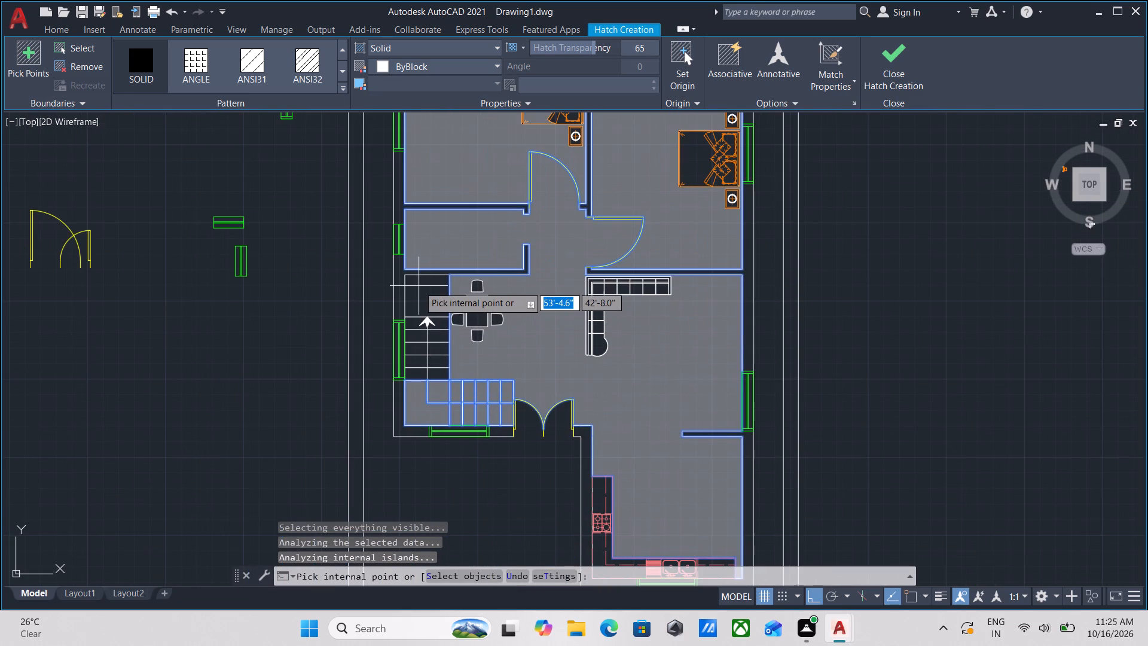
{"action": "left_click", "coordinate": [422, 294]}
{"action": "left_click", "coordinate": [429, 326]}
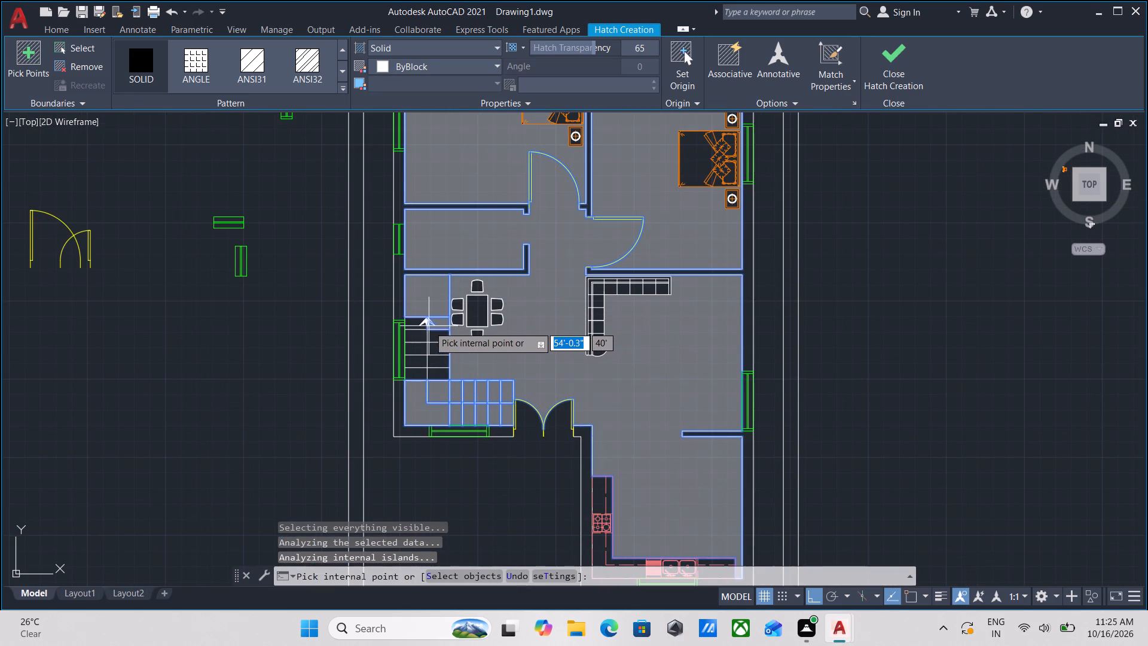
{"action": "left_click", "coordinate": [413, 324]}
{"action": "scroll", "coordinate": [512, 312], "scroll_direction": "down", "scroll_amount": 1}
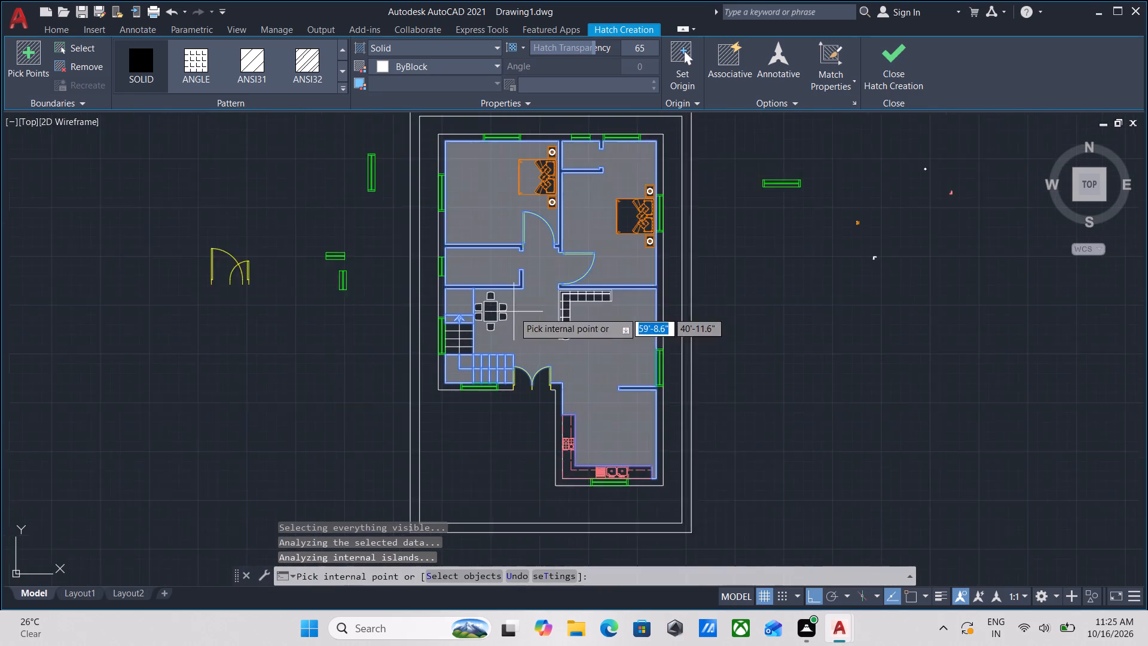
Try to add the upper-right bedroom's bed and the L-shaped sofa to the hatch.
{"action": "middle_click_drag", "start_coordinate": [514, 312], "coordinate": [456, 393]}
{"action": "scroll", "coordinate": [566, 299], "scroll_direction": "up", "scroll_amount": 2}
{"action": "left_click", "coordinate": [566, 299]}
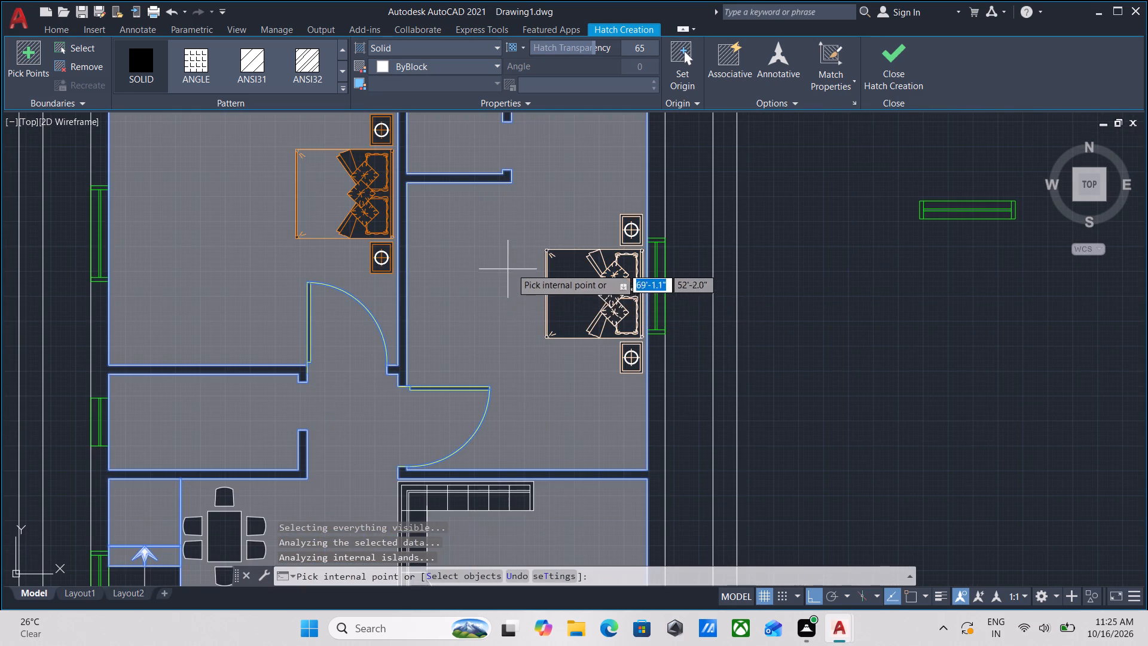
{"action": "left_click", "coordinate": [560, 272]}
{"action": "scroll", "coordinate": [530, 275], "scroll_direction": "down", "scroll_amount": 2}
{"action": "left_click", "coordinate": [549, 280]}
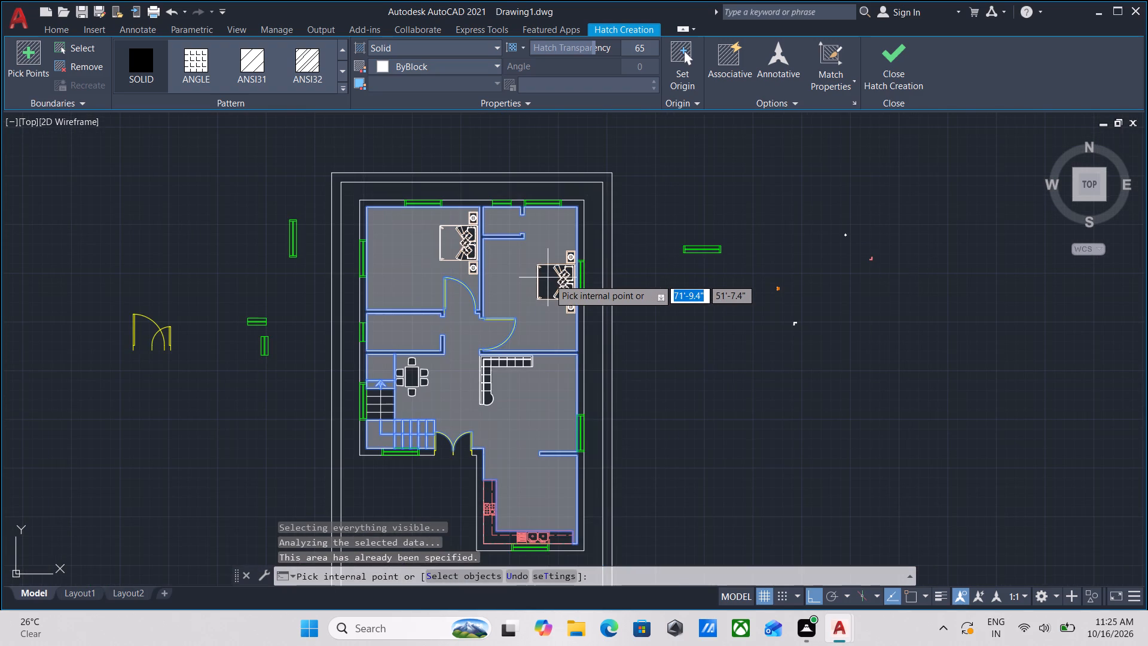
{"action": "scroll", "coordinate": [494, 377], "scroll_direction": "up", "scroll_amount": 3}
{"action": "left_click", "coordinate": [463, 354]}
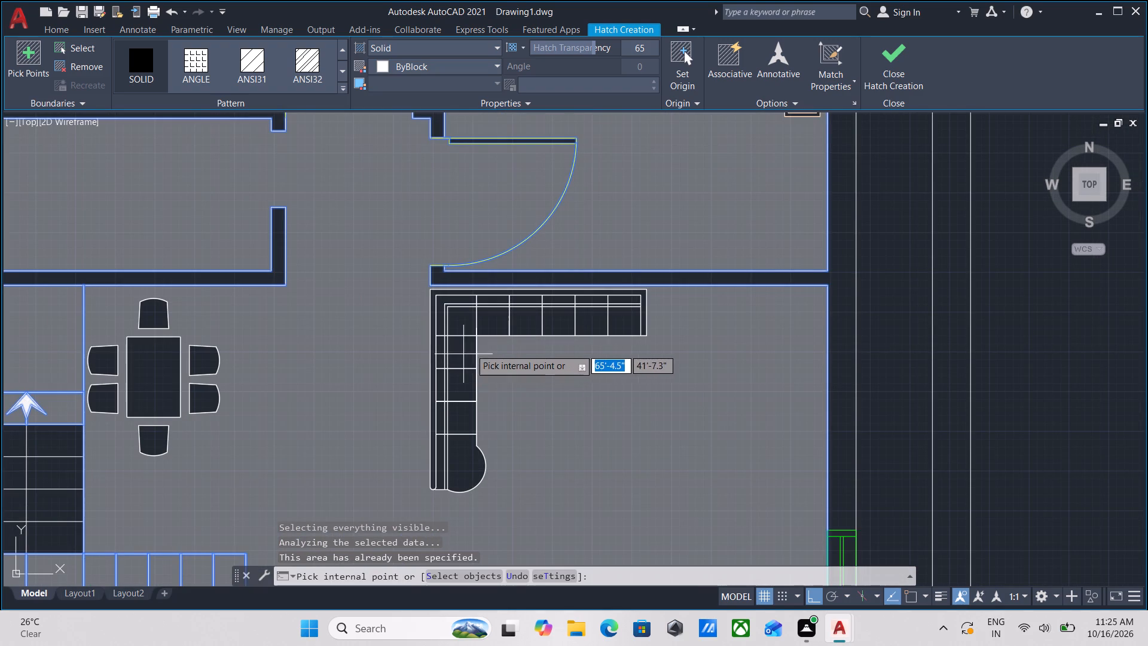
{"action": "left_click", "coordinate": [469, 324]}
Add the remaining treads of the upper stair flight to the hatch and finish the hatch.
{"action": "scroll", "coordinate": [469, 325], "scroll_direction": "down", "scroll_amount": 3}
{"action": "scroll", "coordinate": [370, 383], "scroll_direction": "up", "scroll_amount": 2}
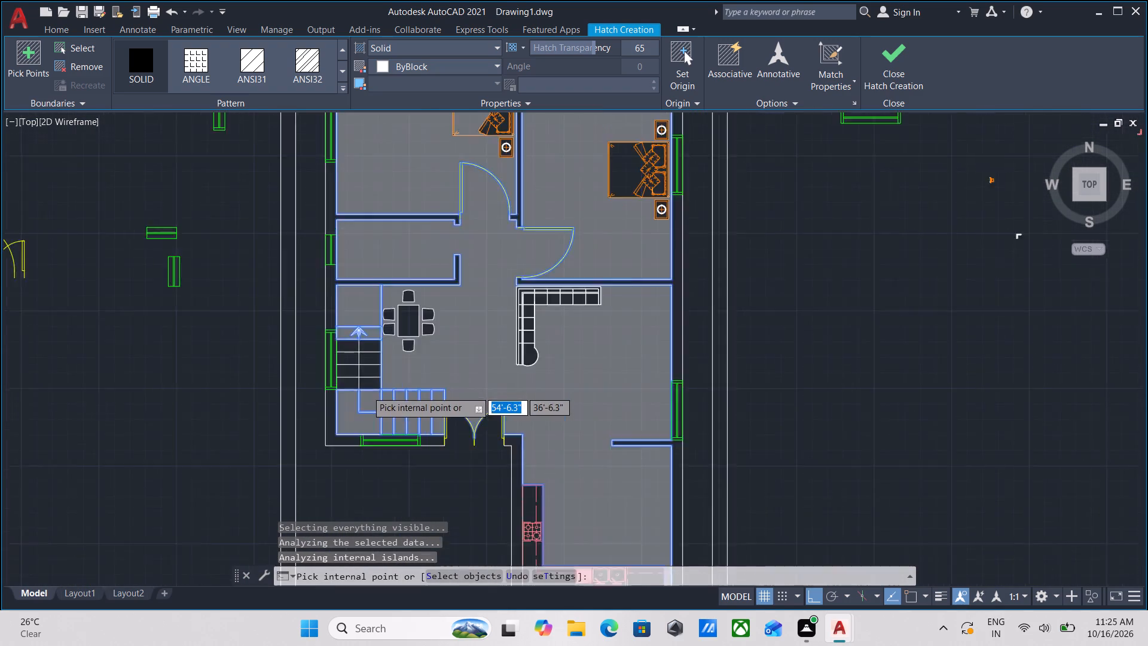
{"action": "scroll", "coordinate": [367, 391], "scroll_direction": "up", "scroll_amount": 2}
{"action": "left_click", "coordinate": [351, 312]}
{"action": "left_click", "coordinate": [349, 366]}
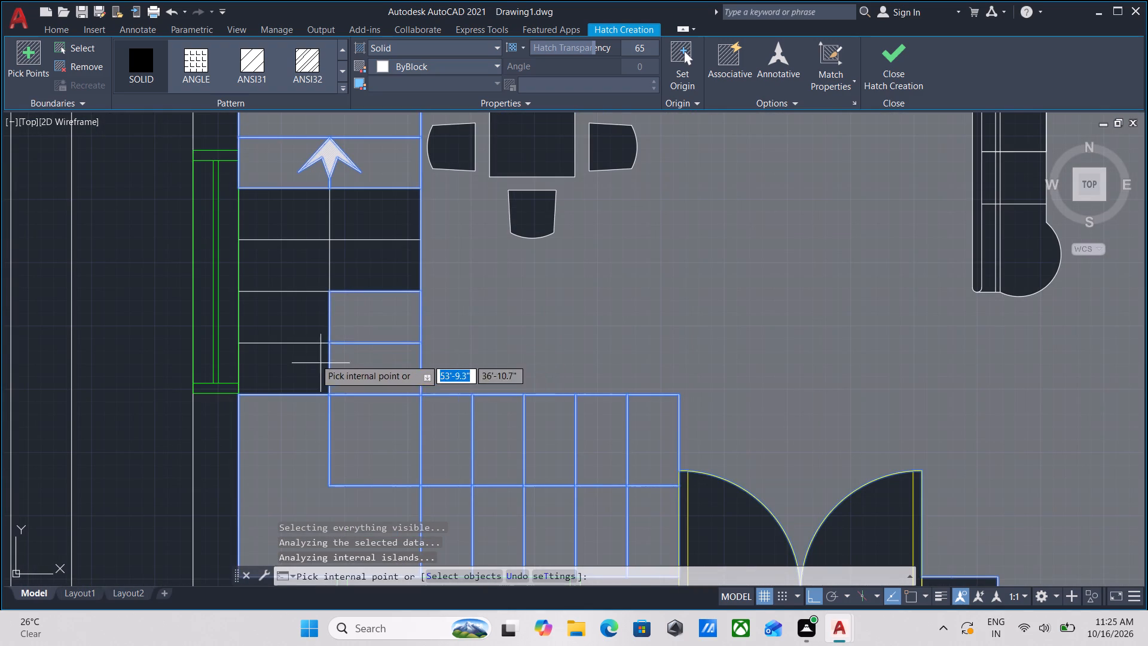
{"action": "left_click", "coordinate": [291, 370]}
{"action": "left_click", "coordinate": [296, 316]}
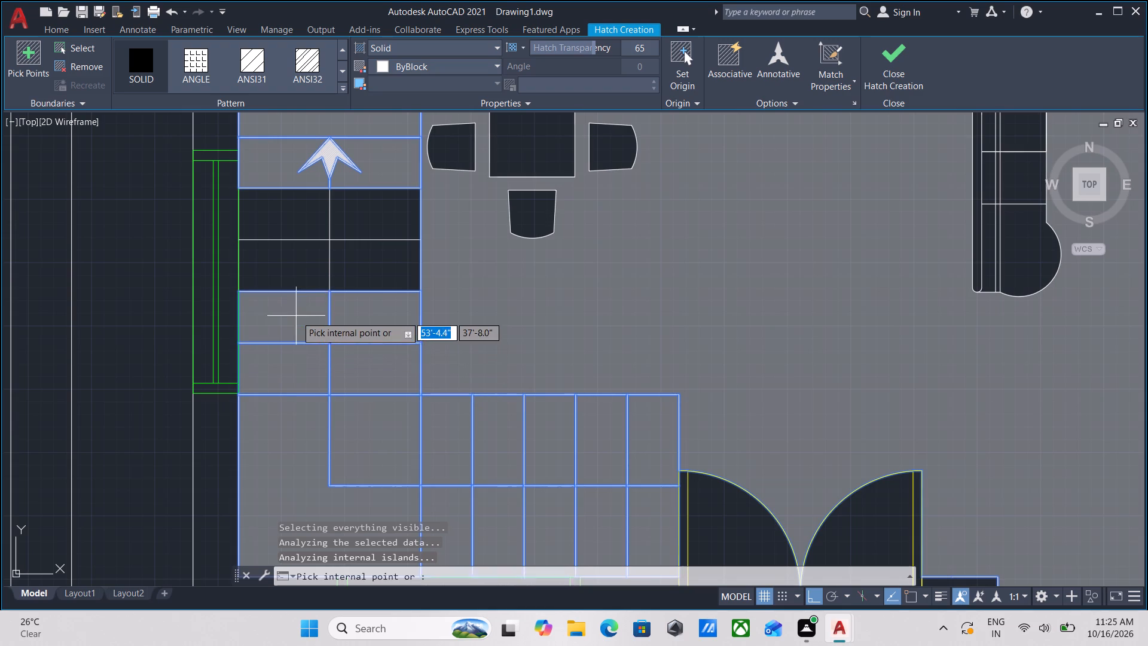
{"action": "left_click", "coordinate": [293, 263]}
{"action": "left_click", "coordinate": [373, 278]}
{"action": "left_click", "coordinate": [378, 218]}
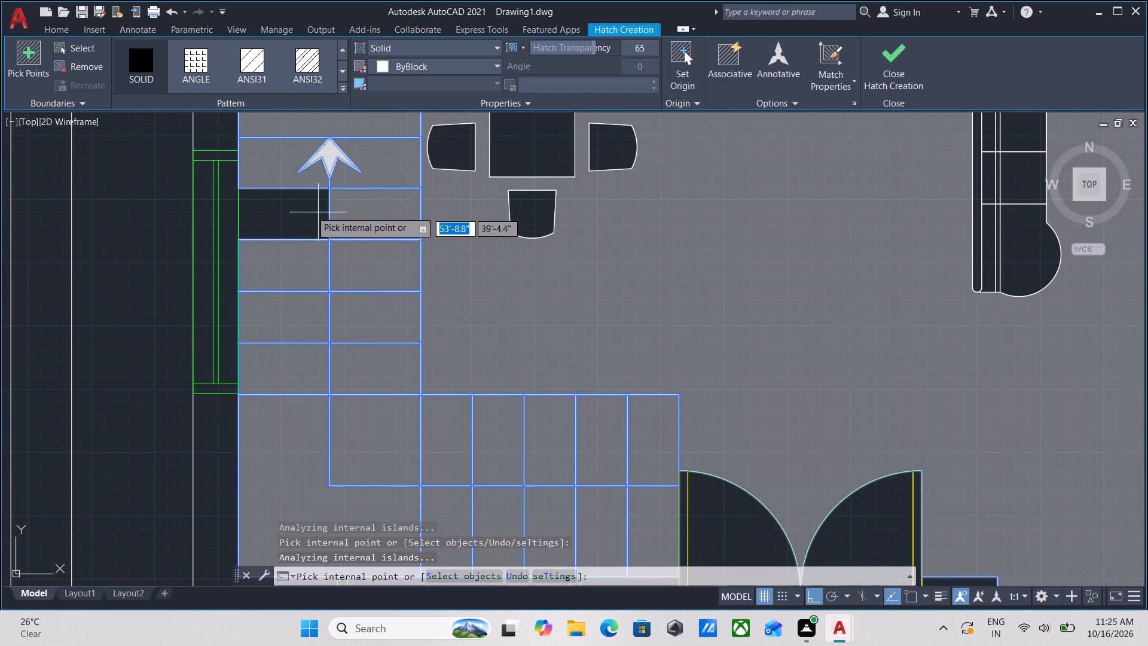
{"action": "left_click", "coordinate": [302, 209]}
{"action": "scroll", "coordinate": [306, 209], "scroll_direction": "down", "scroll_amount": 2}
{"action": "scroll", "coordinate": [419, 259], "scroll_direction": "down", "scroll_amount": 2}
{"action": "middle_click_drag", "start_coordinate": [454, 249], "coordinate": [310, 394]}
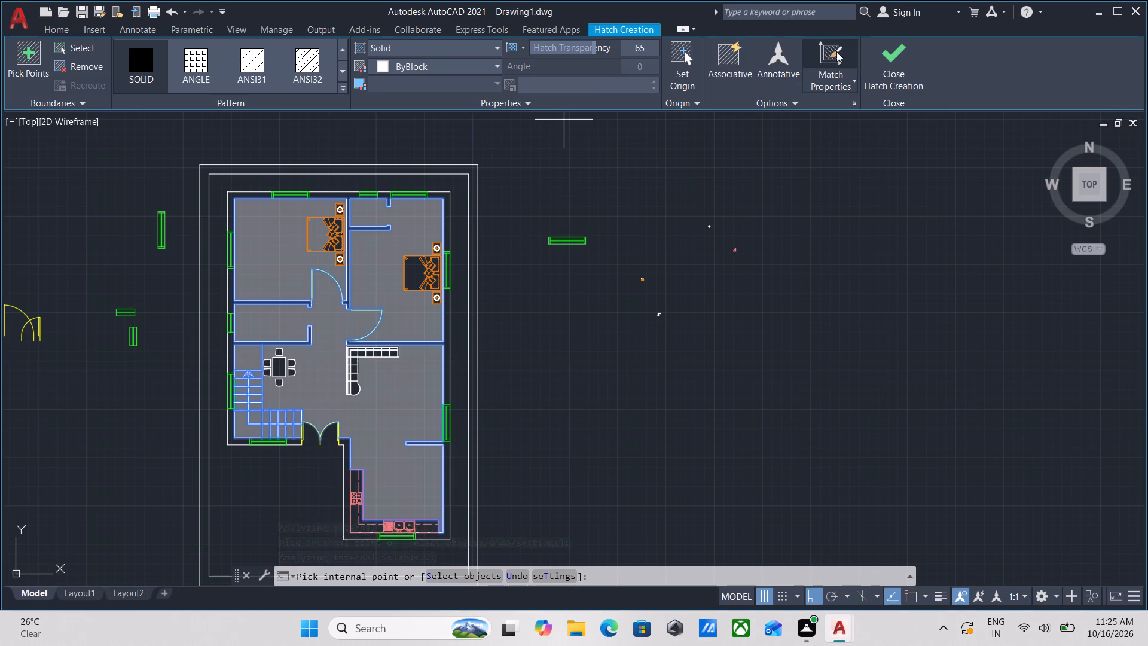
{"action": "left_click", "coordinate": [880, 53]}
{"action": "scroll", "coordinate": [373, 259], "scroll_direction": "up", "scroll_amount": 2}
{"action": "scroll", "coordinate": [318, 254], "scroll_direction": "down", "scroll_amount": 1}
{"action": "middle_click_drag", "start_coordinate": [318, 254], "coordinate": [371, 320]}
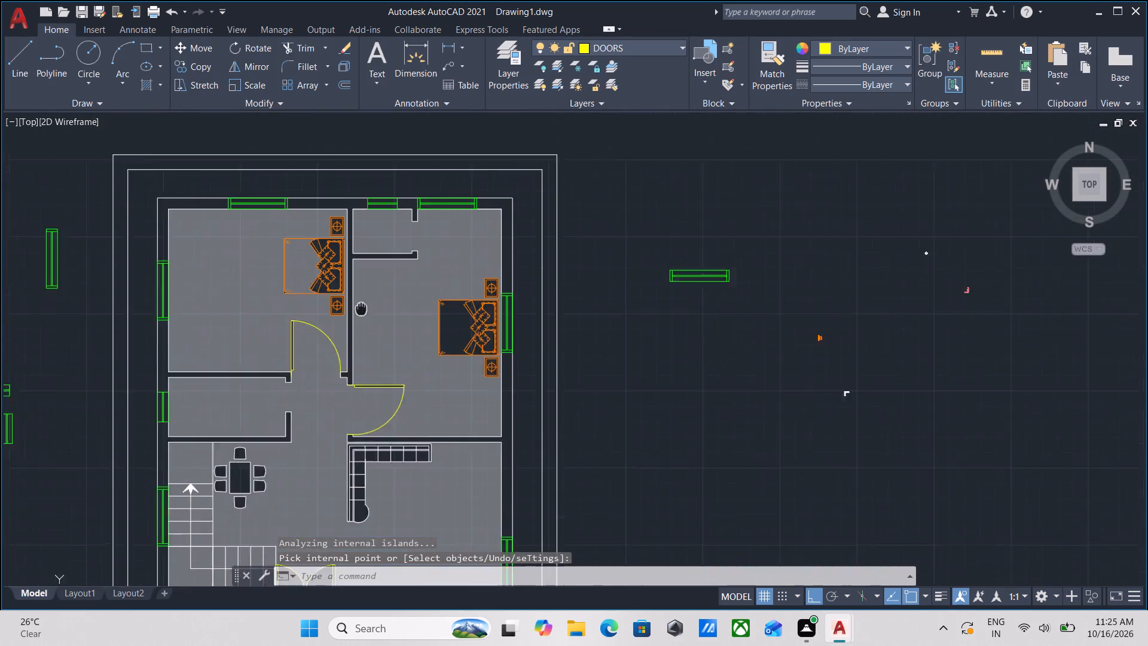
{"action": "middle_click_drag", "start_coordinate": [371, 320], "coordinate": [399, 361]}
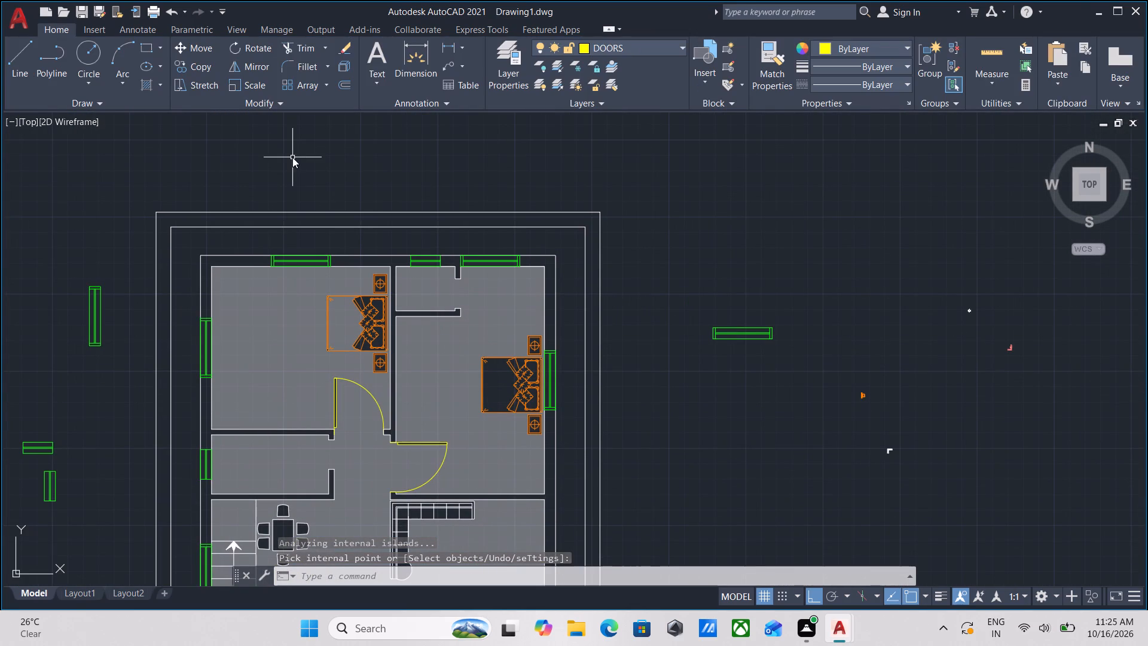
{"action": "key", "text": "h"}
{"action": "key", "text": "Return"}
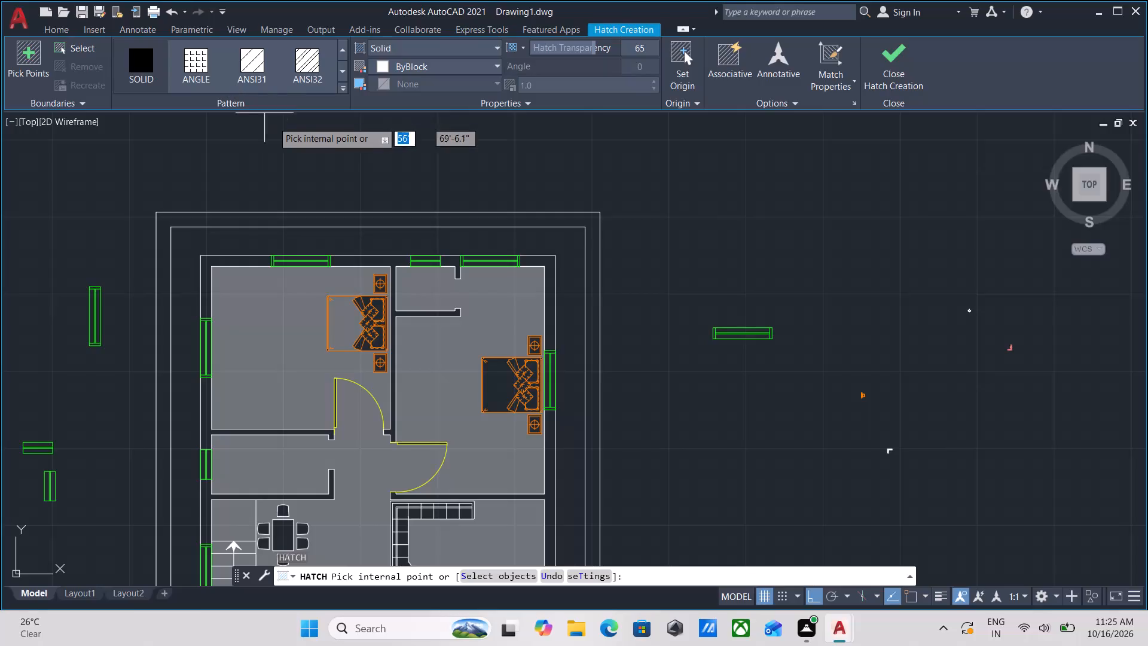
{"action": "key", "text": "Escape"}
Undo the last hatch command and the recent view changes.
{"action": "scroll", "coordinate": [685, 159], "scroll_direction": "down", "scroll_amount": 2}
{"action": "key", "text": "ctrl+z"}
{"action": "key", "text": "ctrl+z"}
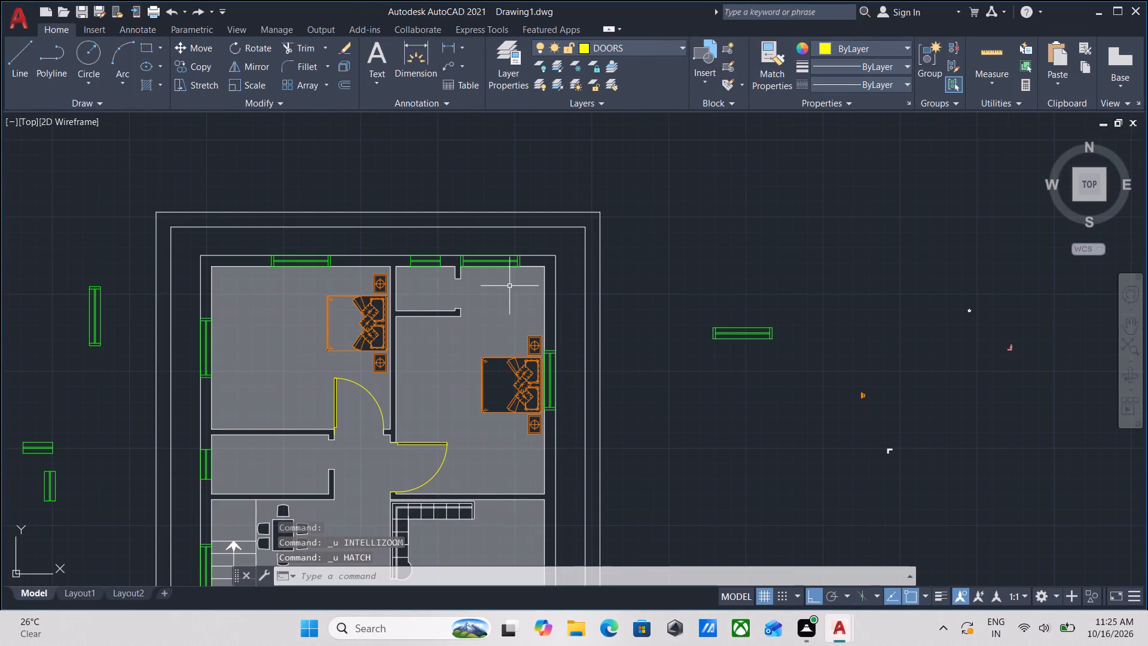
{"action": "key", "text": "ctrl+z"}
Erase the solid hatch covering the room floors and staircase.
{"action": "scroll", "coordinate": [493, 292], "scroll_direction": "down", "scroll_amount": 2, "text": "ctrl"}
{"action": "middle_click_drag", "start_coordinate": [493, 290], "coordinate": [521, 179], "text": "ctrl"}
{"action": "scroll", "coordinate": [497, 214], "scroll_direction": "up", "scroll_amount": 2}
{"action": "middle_click_drag", "start_coordinate": [494, 214], "coordinate": [462, 338]}
{"action": "key", "text": "Escape"}
{"action": "scroll", "coordinate": [435, 240], "scroll_direction": "up", "scroll_amount": 3}
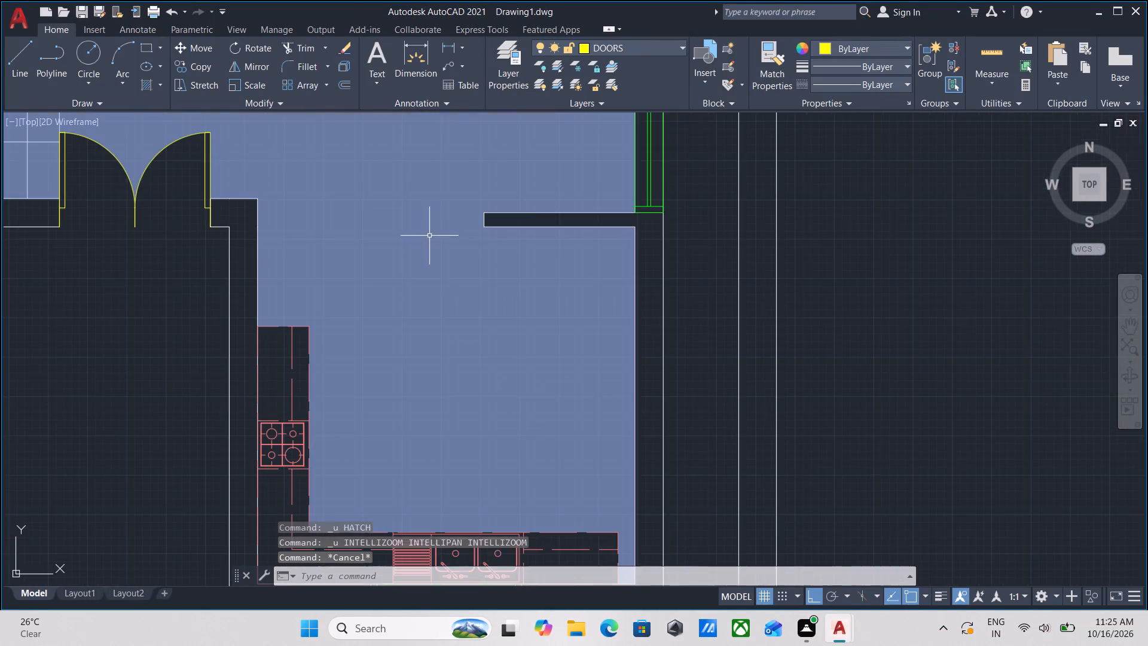
{"action": "key", "text": "Escape"}
{"action": "right_click", "coordinate": [411, 214]}
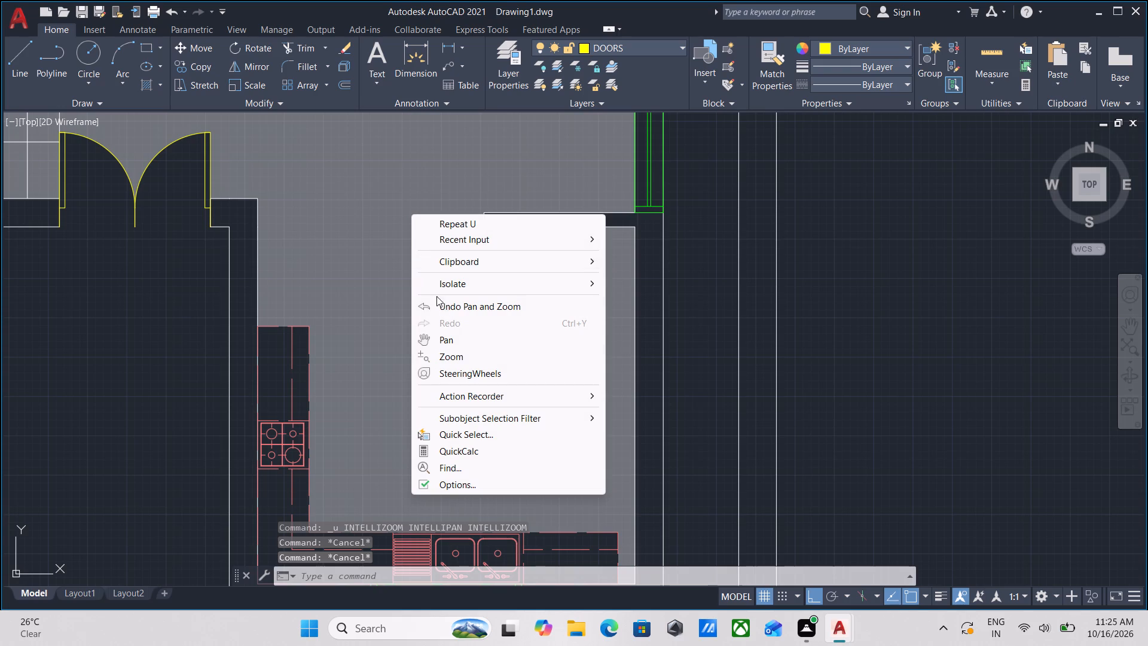
{"action": "key", "text": "Escape"}
{"action": "left_click", "coordinate": [422, 209]}
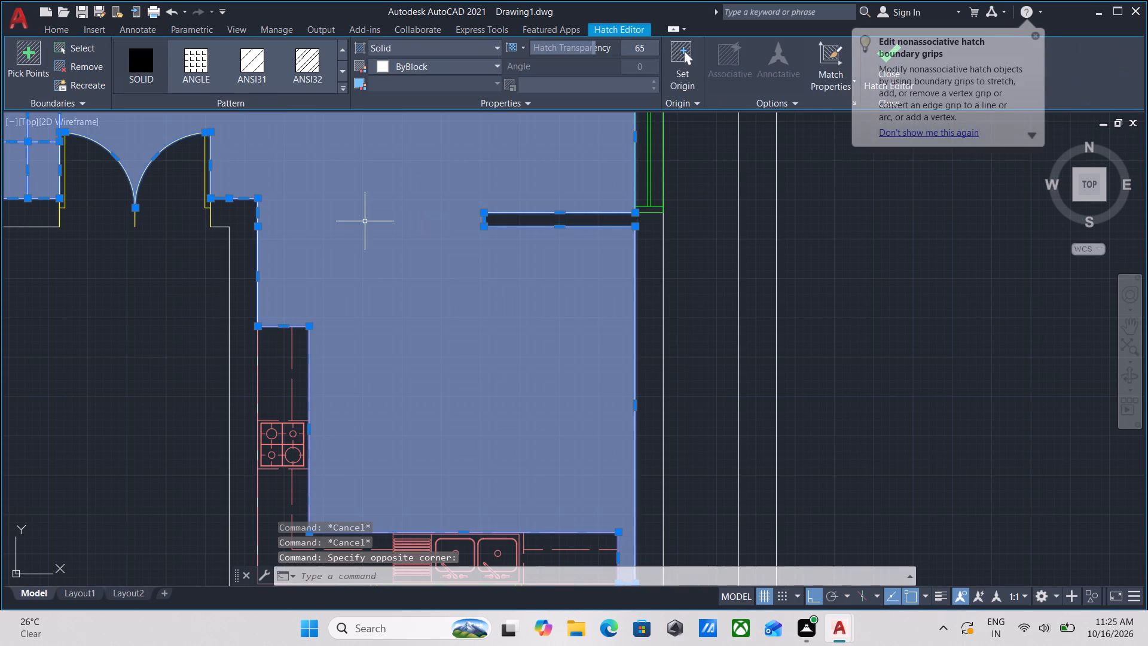
{"action": "right_click", "coordinate": [365, 221]}
{"action": "left_click", "coordinate": [404, 337]}
Examine the plan without its floor hatch, checking the bedrooms, hall, staircase, dining, living and kitchen areas.
{"action": "scroll", "coordinate": [405, 337], "scroll_direction": "down", "scroll_amount": 4}
{"action": "middle_click_drag", "start_coordinate": [405, 337], "coordinate": [408, 370]}
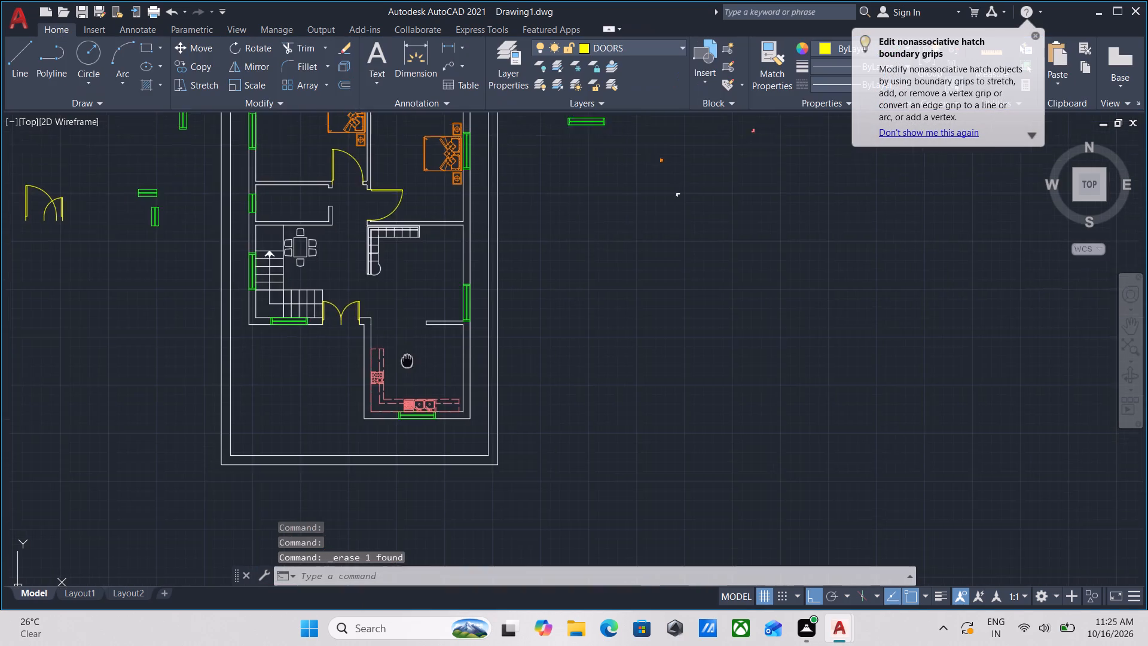
{"action": "middle_click_drag", "start_coordinate": [408, 370], "coordinate": [408, 420]}
{"action": "middle_click_drag", "start_coordinate": [399, 322], "coordinate": [400, 383]}
{"action": "scroll", "coordinate": [455, 191], "scroll_direction": "up", "scroll_amount": 3}
{"action": "middle_click_drag", "start_coordinate": [374, 297], "coordinate": [518, 206]}
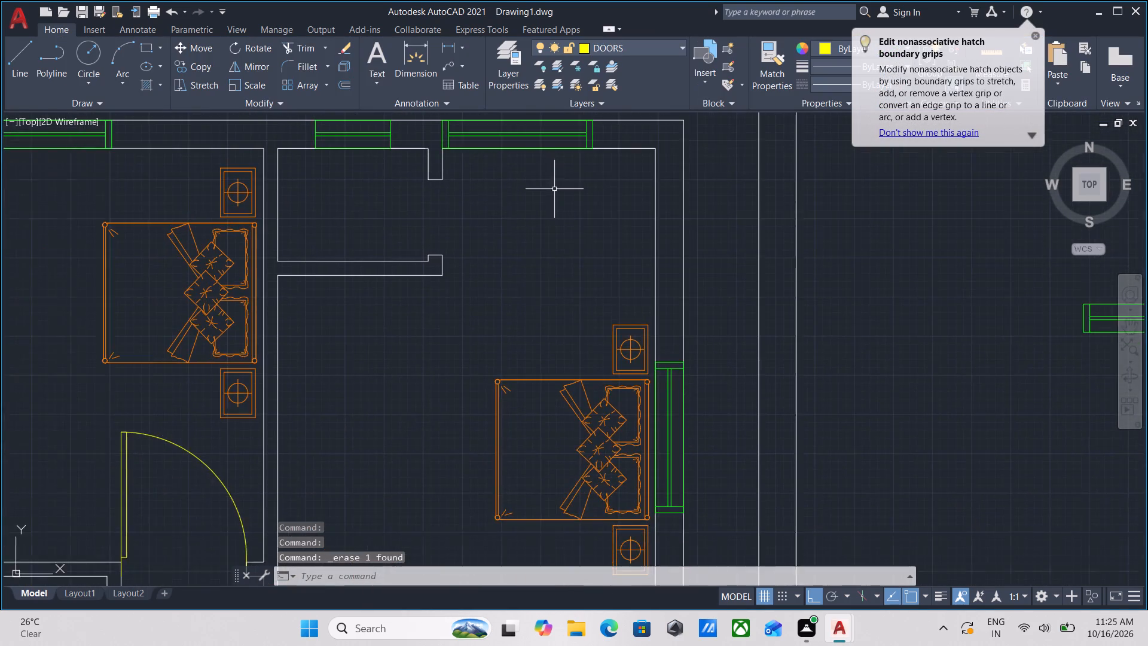
{"action": "scroll", "coordinate": [531, 202], "scroll_direction": "down", "scroll_amount": 2}
{"action": "middle_click_drag", "start_coordinate": [411, 224], "coordinate": [550, 153]}
{"action": "middle_click_drag", "start_coordinate": [358, 162], "coordinate": [312, 260]}
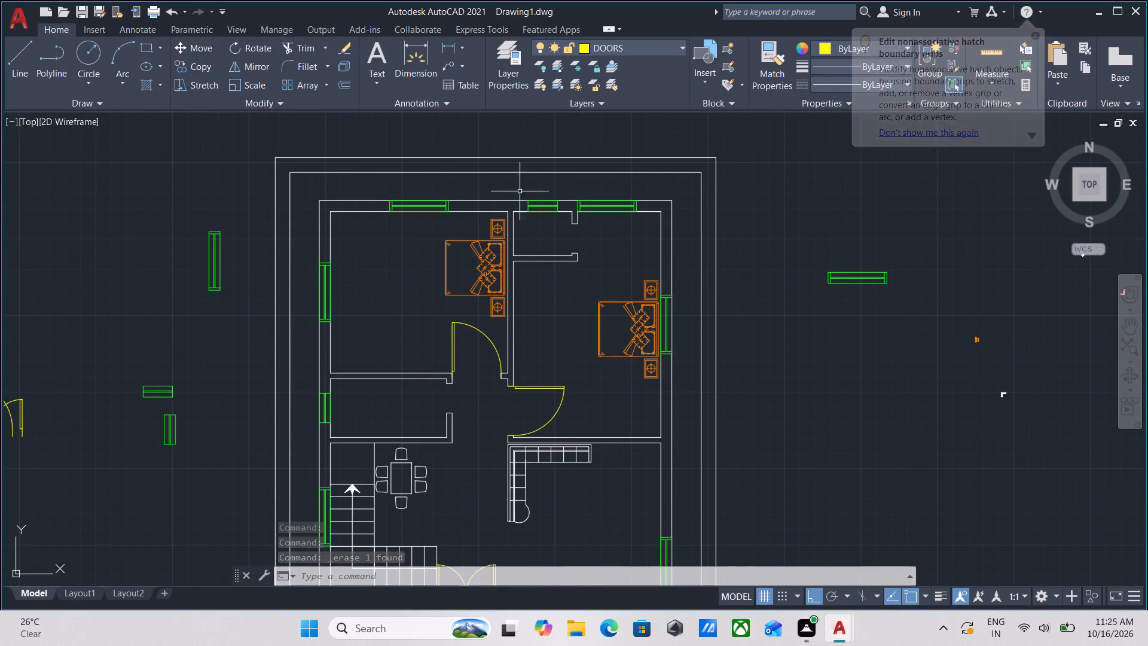
{"action": "scroll", "coordinate": [532, 212], "scroll_direction": "up", "scroll_amount": 1}
{"action": "middle_click_drag", "start_coordinate": [522, 242], "coordinate": [414, 80]}
{"action": "middle_click_drag", "start_coordinate": [346, 245], "coordinate": [384, 171]}
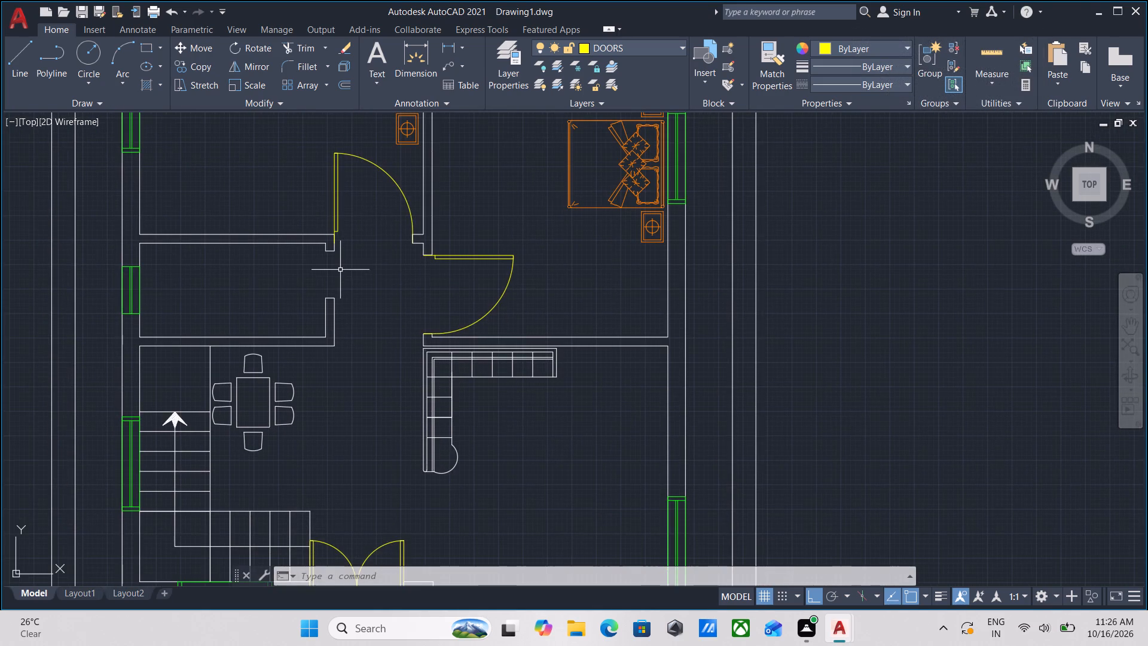
{"action": "scroll", "coordinate": [340, 270], "scroll_direction": "down", "scroll_amount": 1}
{"action": "middle_click_drag", "start_coordinate": [340, 270], "coordinate": [294, 176]}
{"action": "middle_click_drag", "start_coordinate": [579, 229], "coordinate": [474, 284]}
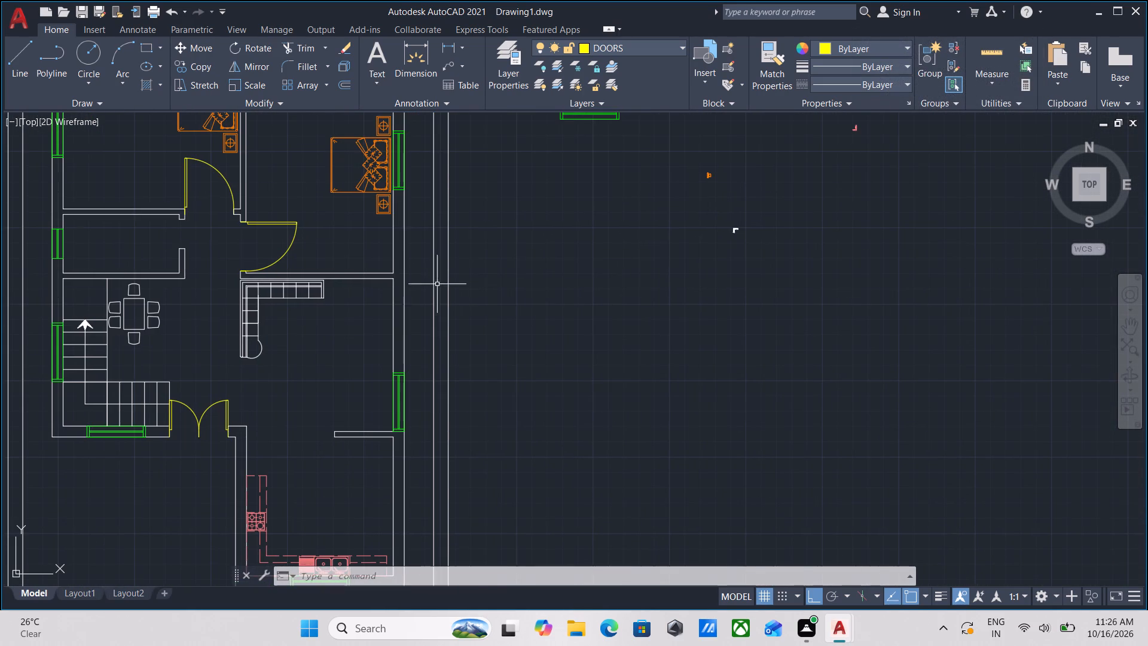
{"action": "middle_click_drag", "start_coordinate": [575, 278], "coordinate": [469, 267]}
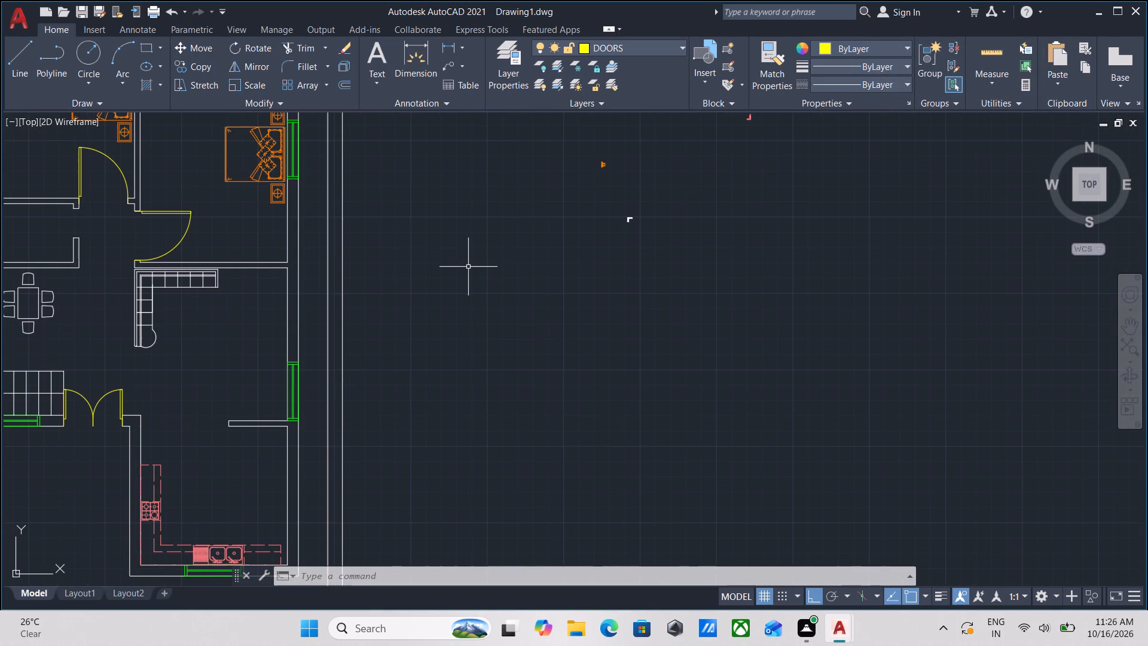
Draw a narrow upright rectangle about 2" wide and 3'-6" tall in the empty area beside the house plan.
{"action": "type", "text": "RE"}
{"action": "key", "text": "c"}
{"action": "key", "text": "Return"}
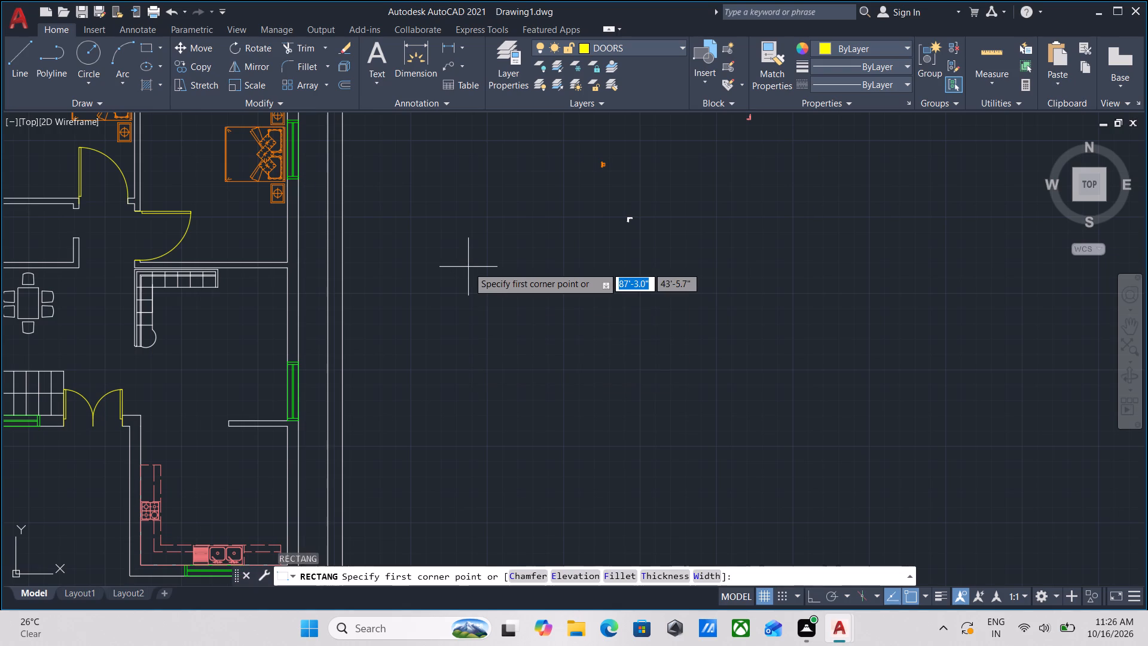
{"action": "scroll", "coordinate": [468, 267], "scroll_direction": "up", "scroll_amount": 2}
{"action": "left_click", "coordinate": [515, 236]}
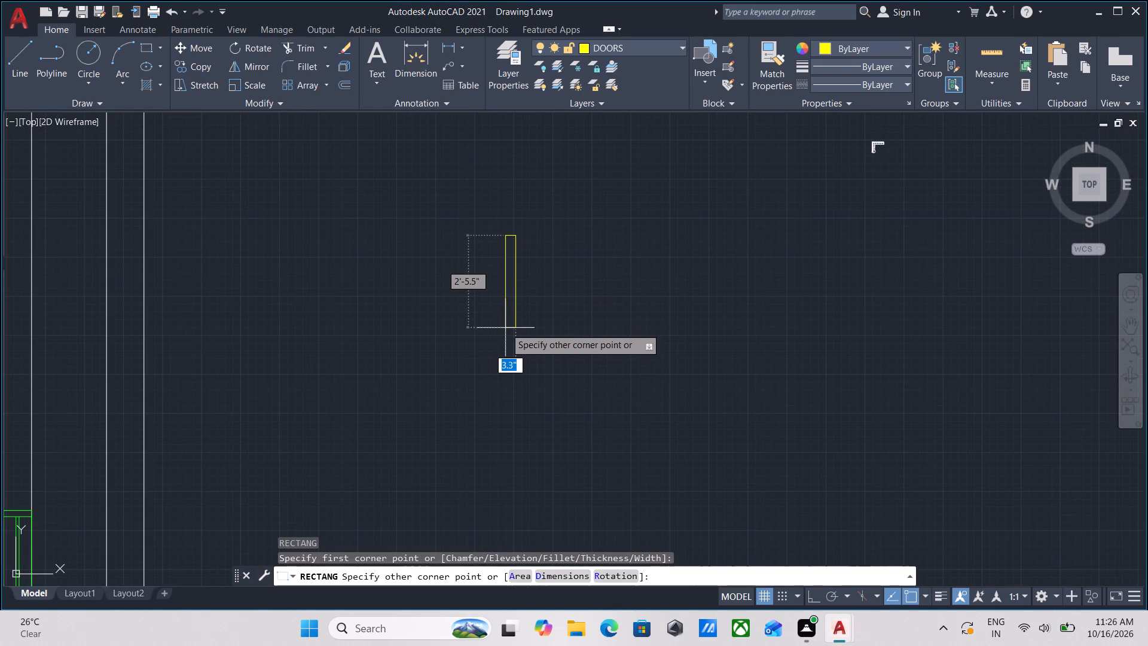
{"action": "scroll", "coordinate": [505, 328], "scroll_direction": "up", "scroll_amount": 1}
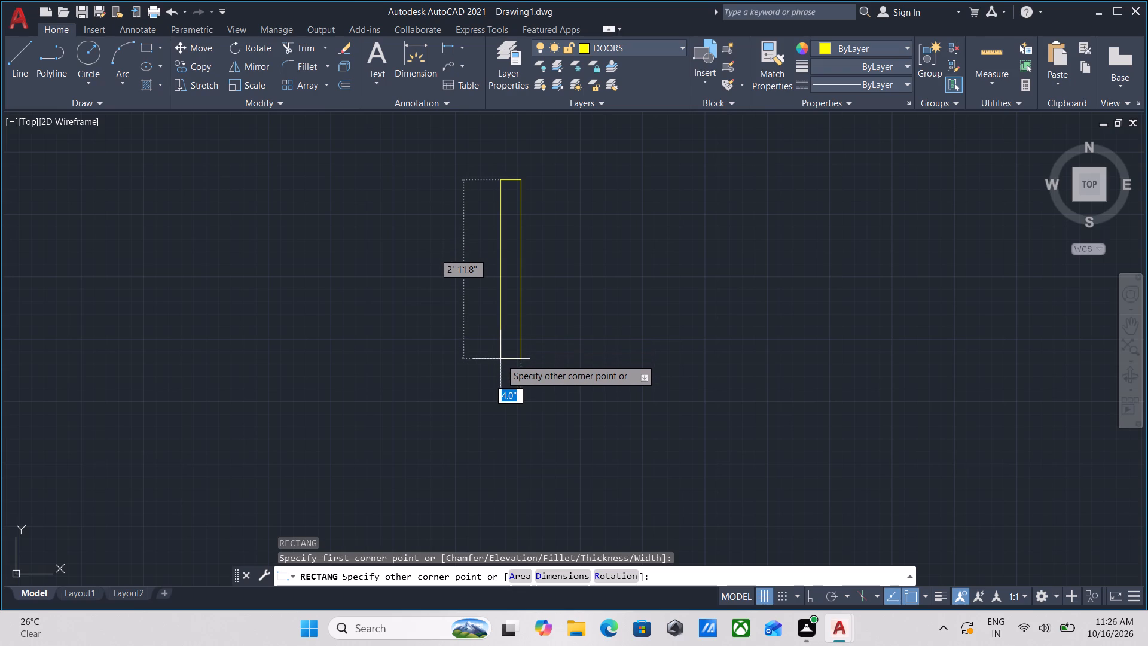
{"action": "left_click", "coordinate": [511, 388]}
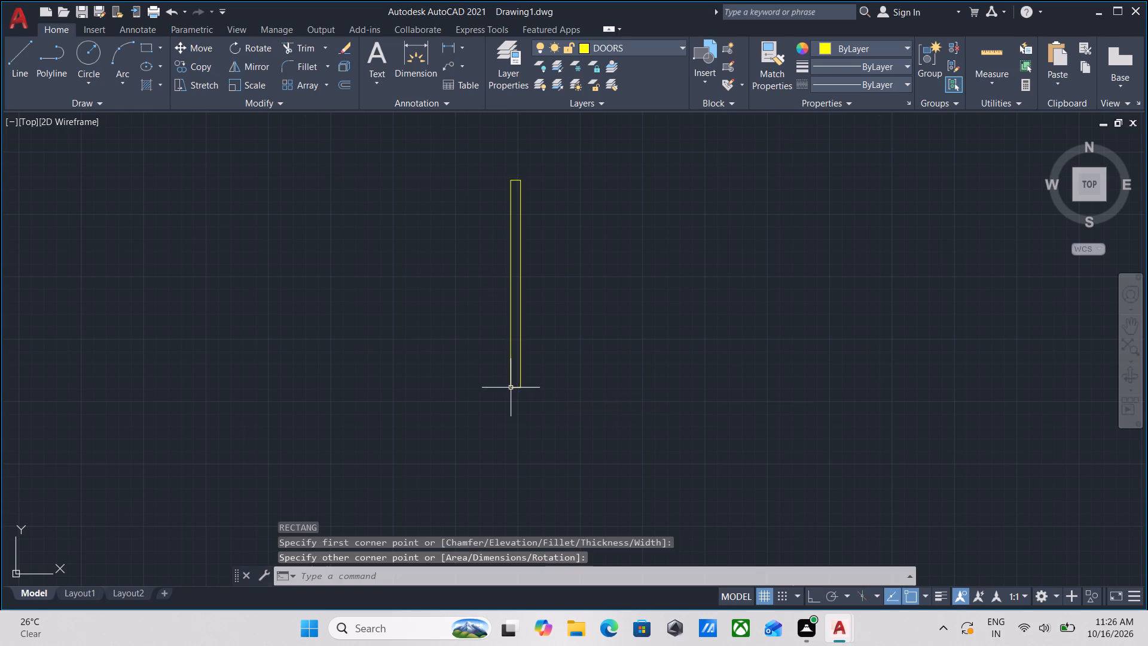
Examine the narrow rectangle and compare it with the doors and openings in the house plan.
{"action": "scroll", "coordinate": [523, 371], "scroll_direction": "down", "scroll_amount": 4}
{"action": "scroll", "coordinate": [517, 355], "scroll_direction": "up", "scroll_amount": 4}
{"action": "left_click_drag", "start_coordinate": [628, 321], "coordinate": [626, 323]}
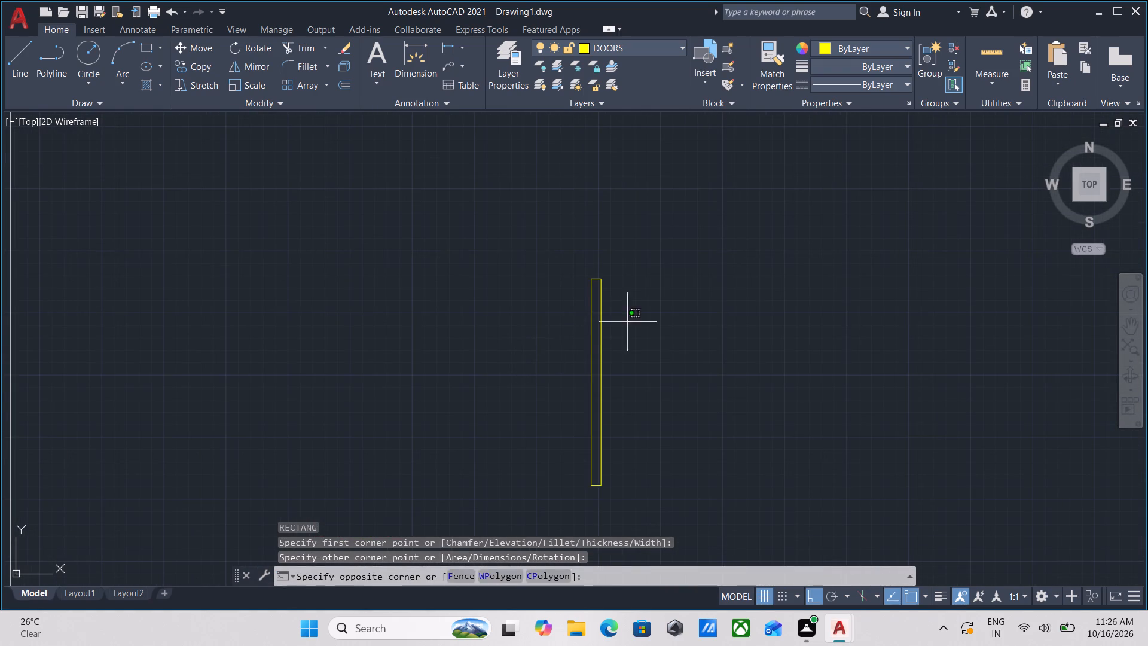
{"action": "left_click_drag", "start_coordinate": [626, 323], "coordinate": [615, 329]}
{"action": "left_click", "coordinate": [517, 365]}
{"action": "scroll", "coordinate": [602, 313], "scroll_direction": "down", "scroll_amount": 3}
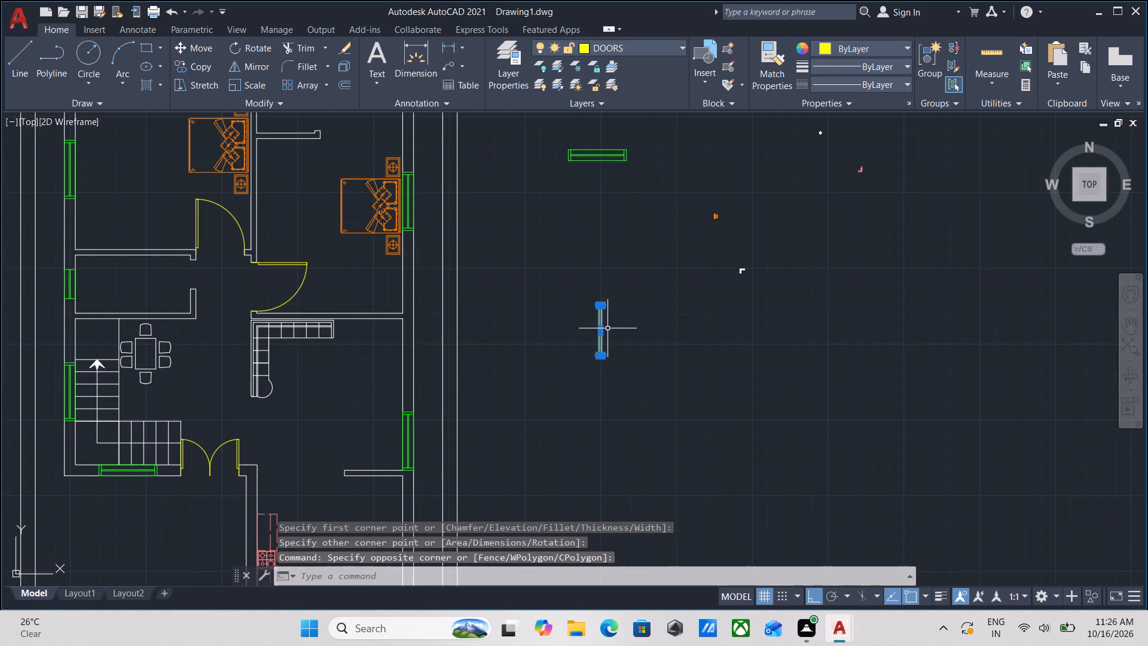
{"action": "scroll", "coordinate": [615, 371], "scroll_direction": "up", "scroll_amount": 3}
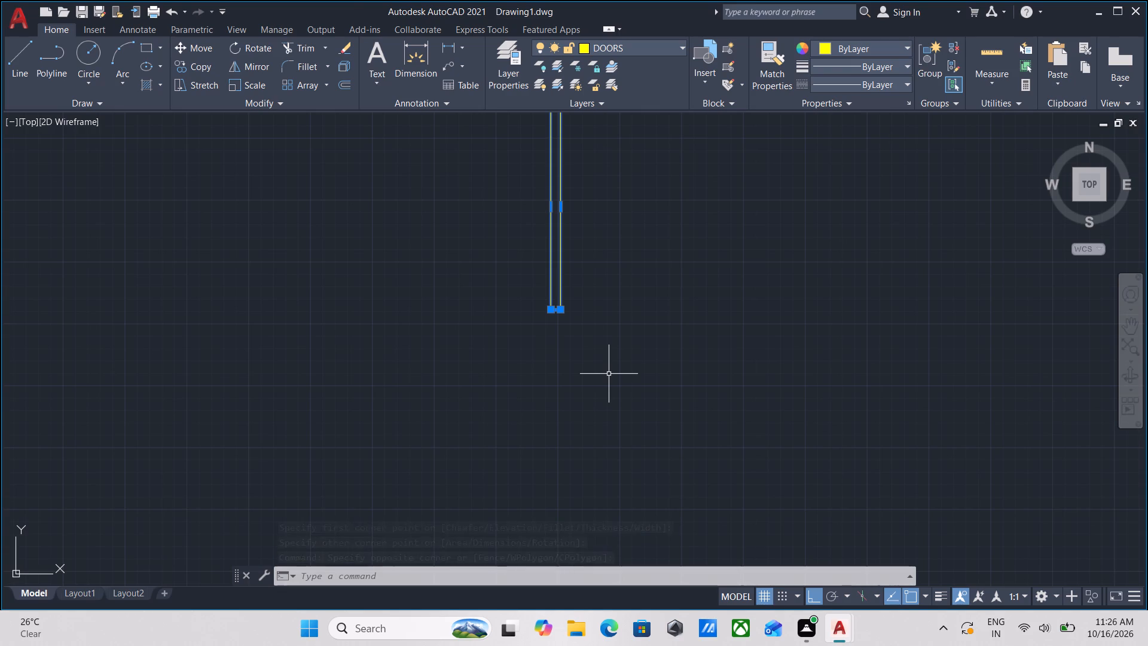
{"action": "scroll", "coordinate": [588, 273], "scroll_direction": "up", "scroll_amount": 3}
{"action": "scroll", "coordinate": [566, 258], "scroll_direction": "down", "scroll_amount": 1}
{"action": "middle_click_drag", "start_coordinate": [566, 258], "coordinate": [565, 346]}
{"action": "key", "text": "Escape"}
{"action": "scroll", "coordinate": [548, 335], "scroll_direction": "down", "scroll_amount": 2}
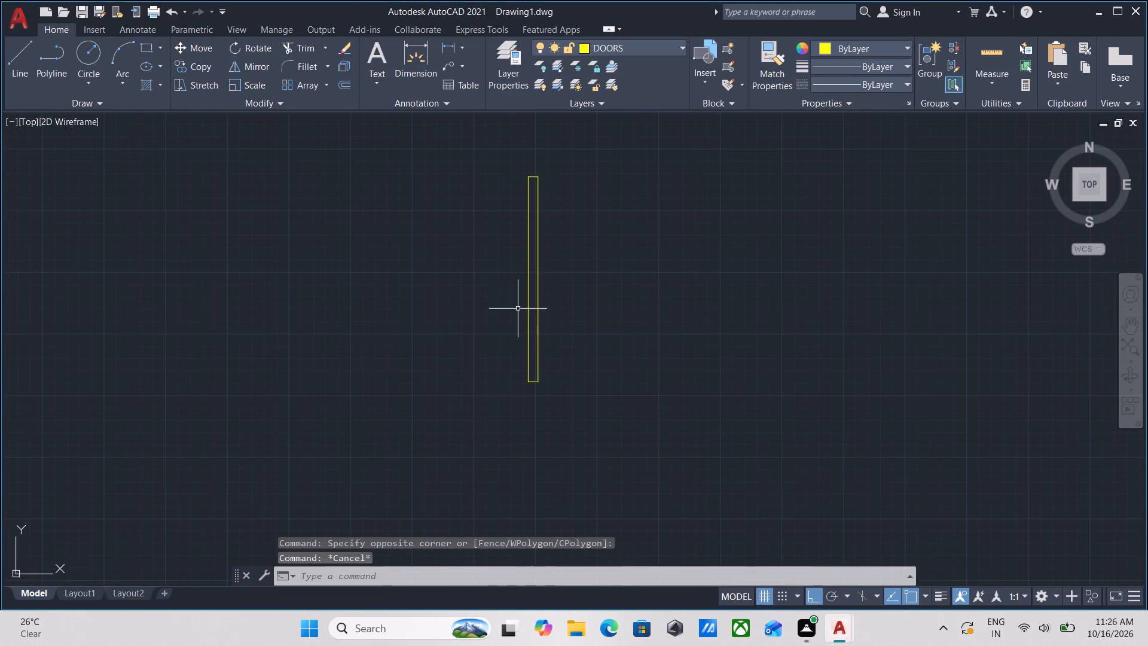
{"action": "scroll", "coordinate": [526, 301], "scroll_direction": "up", "scroll_amount": 2}
{"action": "scroll", "coordinate": [536, 295], "scroll_direction": "down", "scroll_amount": 2}
{"action": "scroll", "coordinate": [410, 311], "scroll_direction": "down", "scroll_amount": 3}
{"action": "middle_click_drag", "start_coordinate": [410, 311], "coordinate": [742, 316]}
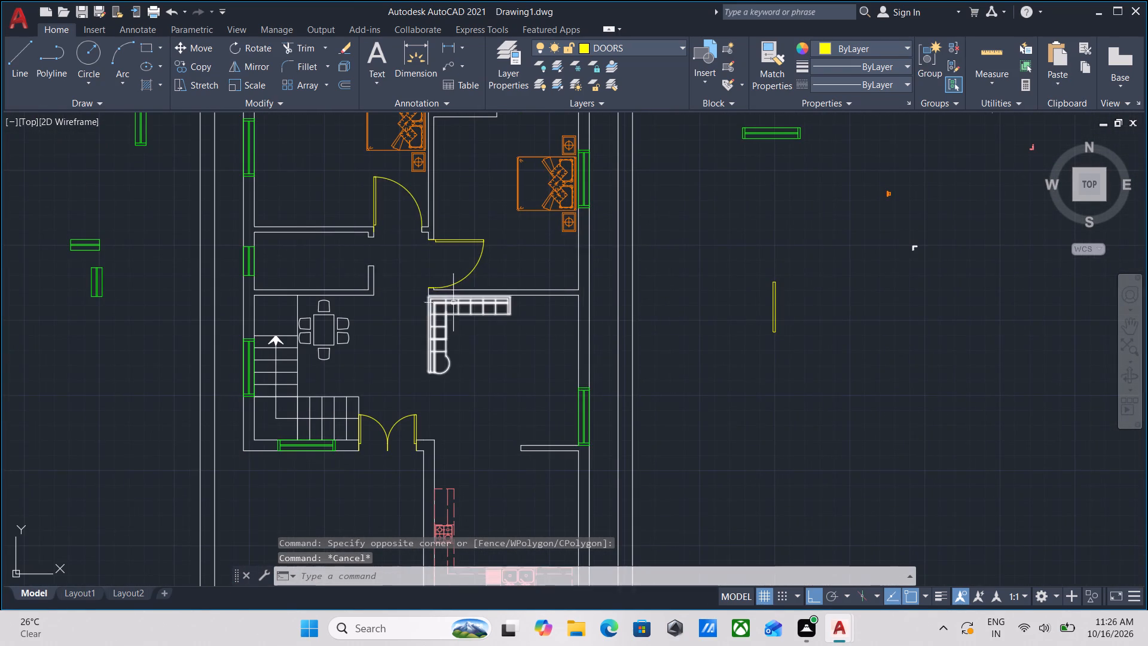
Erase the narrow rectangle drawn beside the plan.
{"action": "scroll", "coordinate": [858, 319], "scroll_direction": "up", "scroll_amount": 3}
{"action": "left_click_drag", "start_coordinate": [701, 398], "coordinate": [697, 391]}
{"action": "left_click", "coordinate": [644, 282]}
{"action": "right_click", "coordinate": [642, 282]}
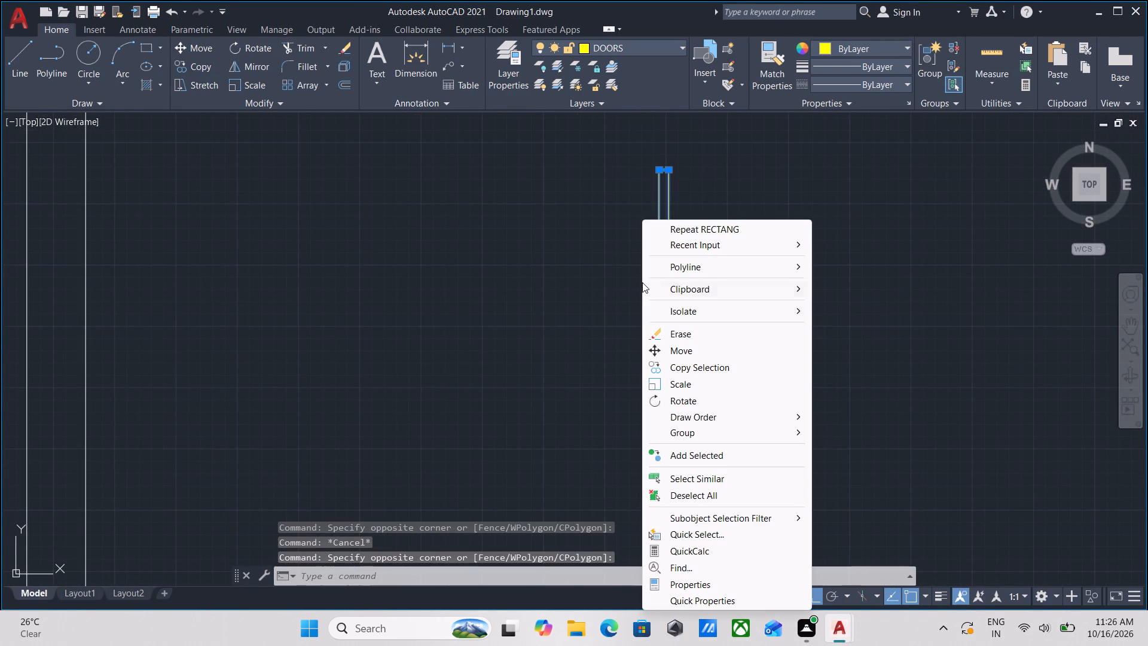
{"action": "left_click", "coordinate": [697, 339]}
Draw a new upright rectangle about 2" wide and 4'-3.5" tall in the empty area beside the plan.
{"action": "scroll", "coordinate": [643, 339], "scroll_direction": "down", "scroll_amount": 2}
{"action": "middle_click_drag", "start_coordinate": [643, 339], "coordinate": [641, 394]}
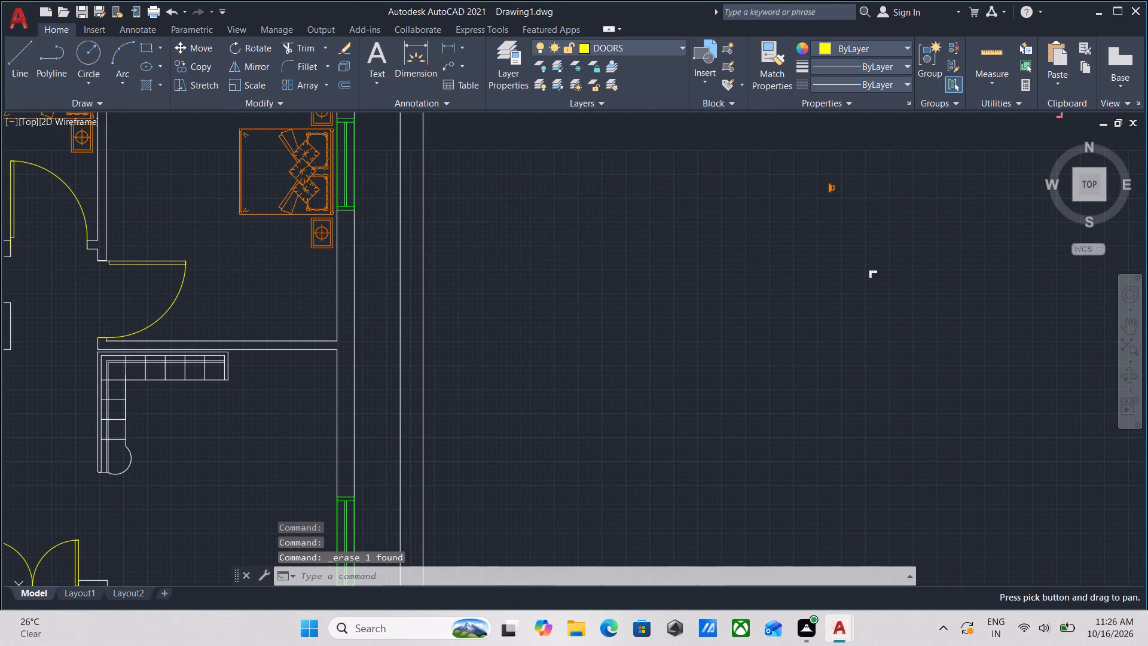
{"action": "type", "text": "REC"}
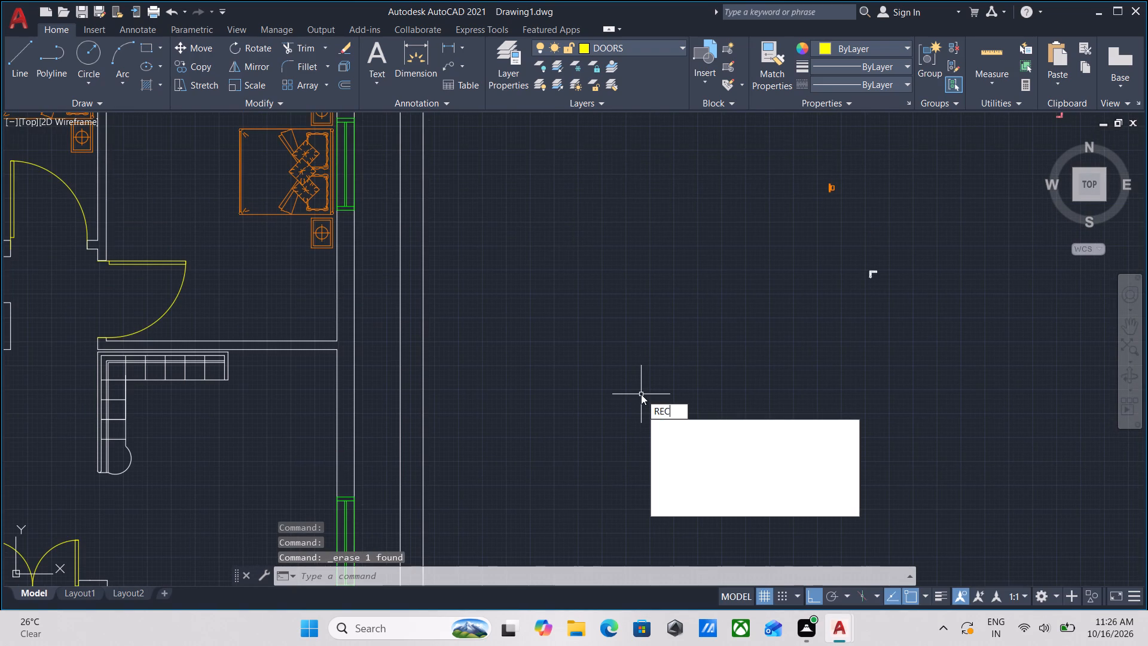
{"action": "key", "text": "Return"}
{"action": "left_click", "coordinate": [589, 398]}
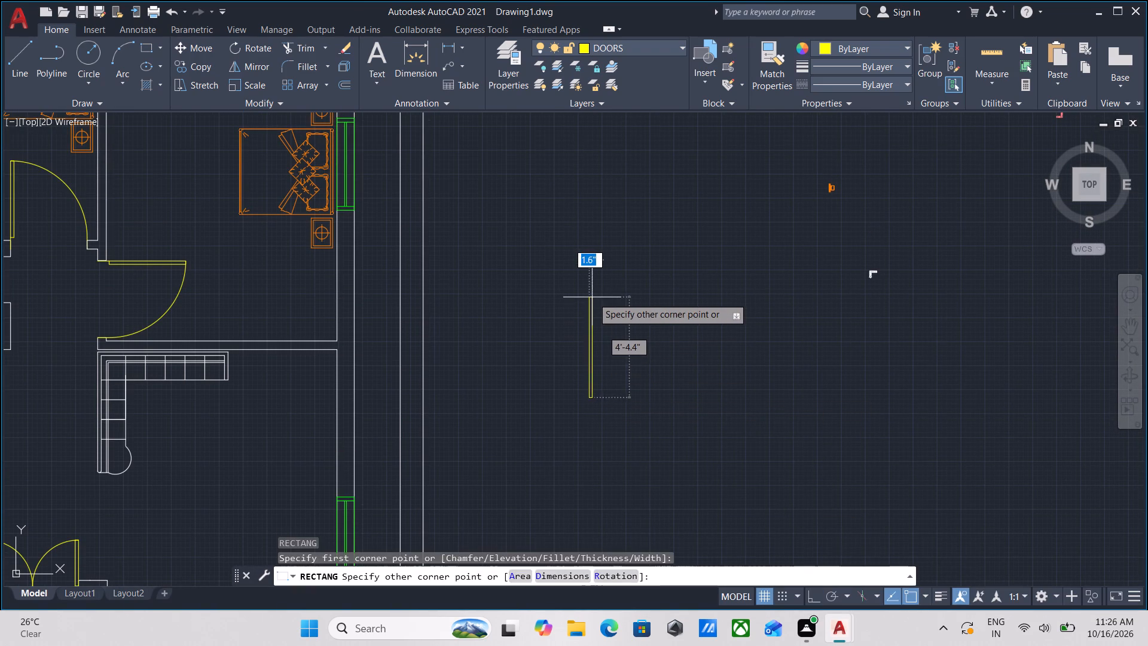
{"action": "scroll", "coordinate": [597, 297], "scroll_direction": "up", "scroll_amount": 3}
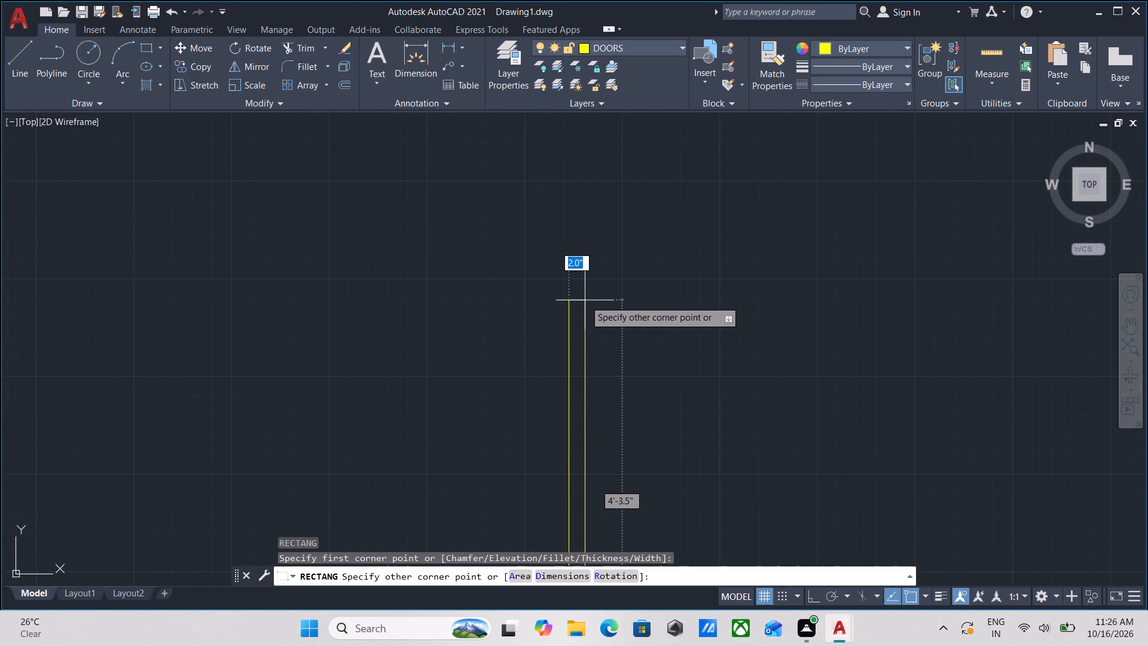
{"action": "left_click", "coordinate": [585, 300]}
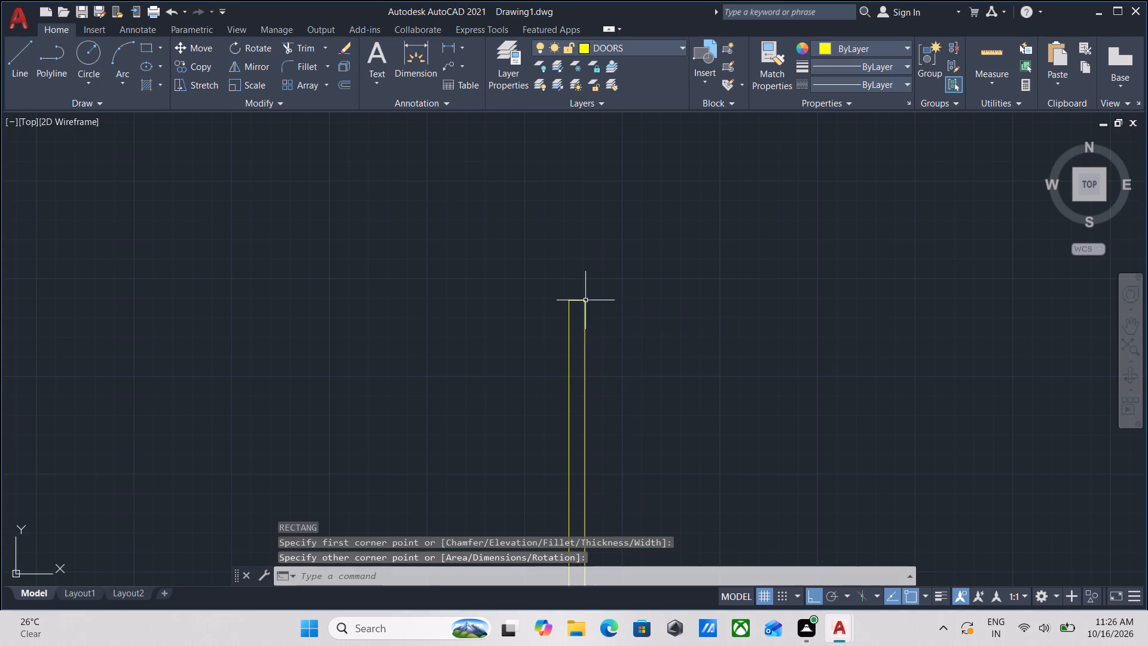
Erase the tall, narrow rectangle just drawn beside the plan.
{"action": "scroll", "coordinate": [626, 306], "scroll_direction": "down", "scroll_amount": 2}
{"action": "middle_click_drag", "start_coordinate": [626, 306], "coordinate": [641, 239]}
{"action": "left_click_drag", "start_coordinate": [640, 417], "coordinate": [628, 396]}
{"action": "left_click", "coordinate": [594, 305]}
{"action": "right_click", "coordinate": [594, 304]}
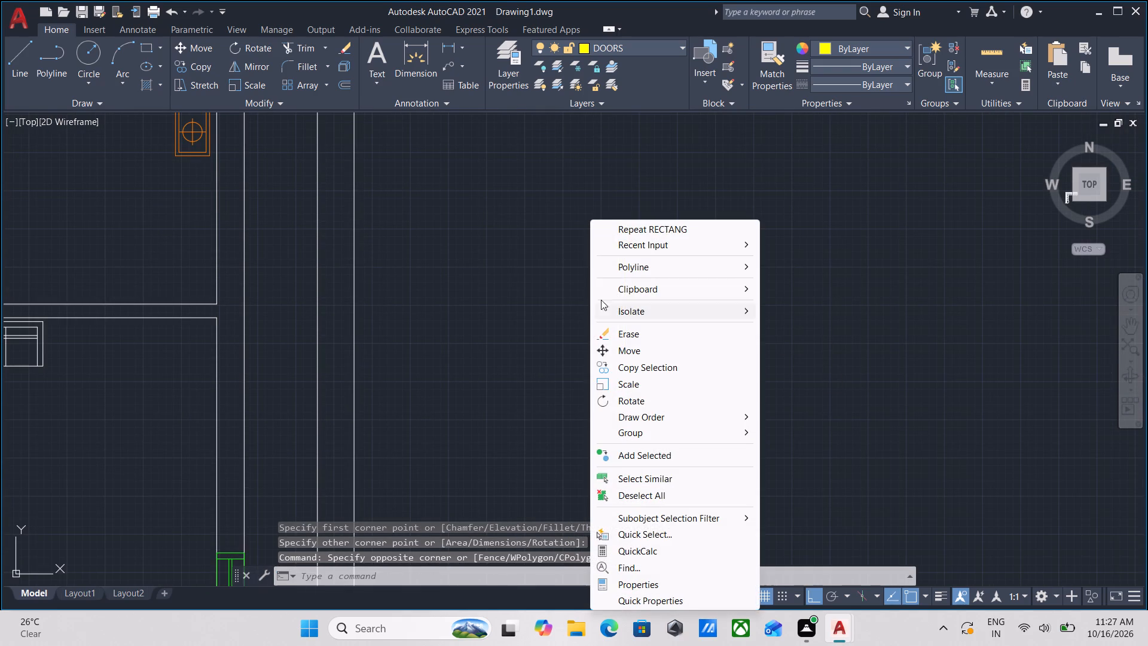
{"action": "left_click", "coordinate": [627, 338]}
Draw an upright door-leaf rectangle 2" wide and 2' tall in the empty area beside the plan.
{"action": "type", "text": "REC"}
{"action": "key", "text": "Return"}
{"action": "left_click", "coordinate": [564, 394]}
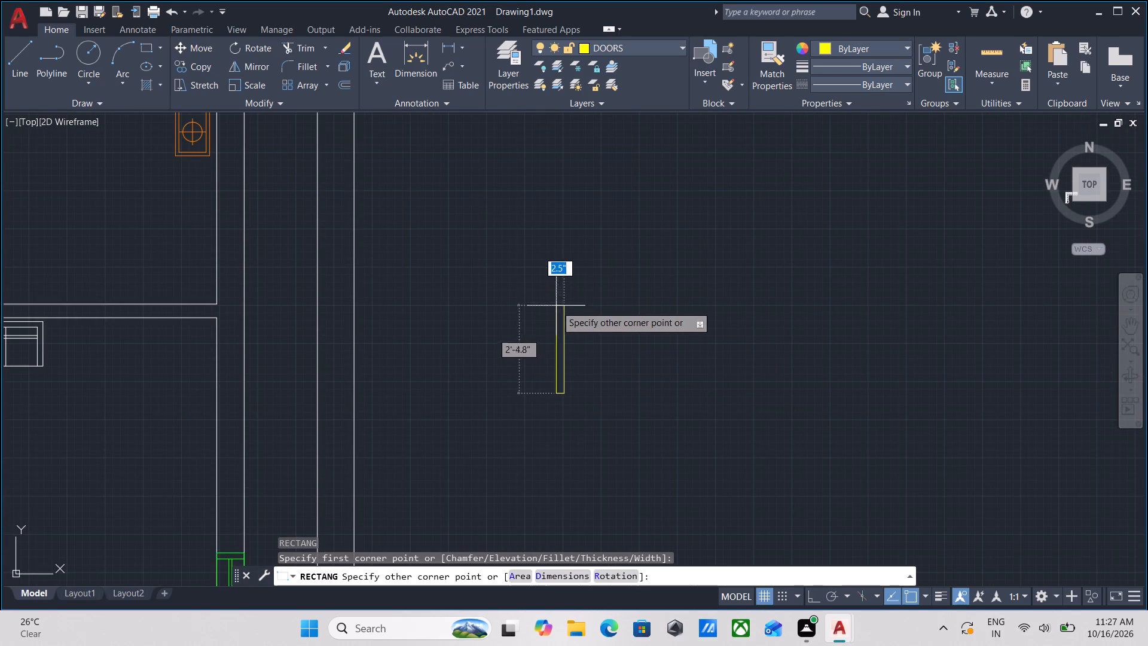
{"action": "scroll", "coordinate": [552, 261], "scroll_direction": "up", "scroll_amount": 2}
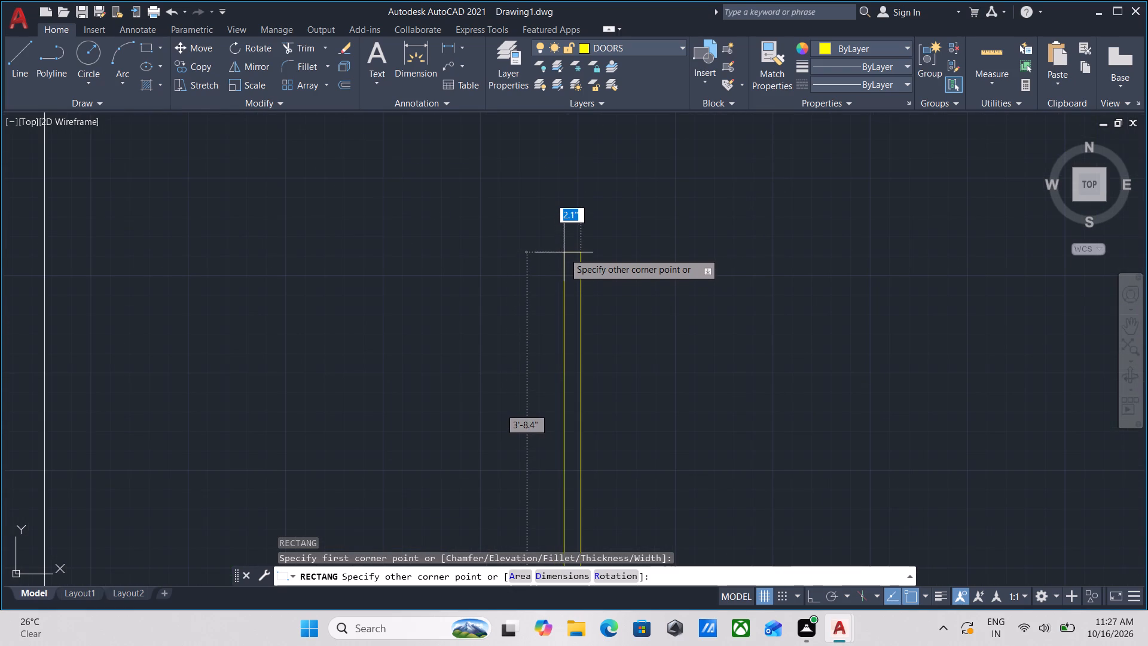
{"action": "key", "text": "2"}
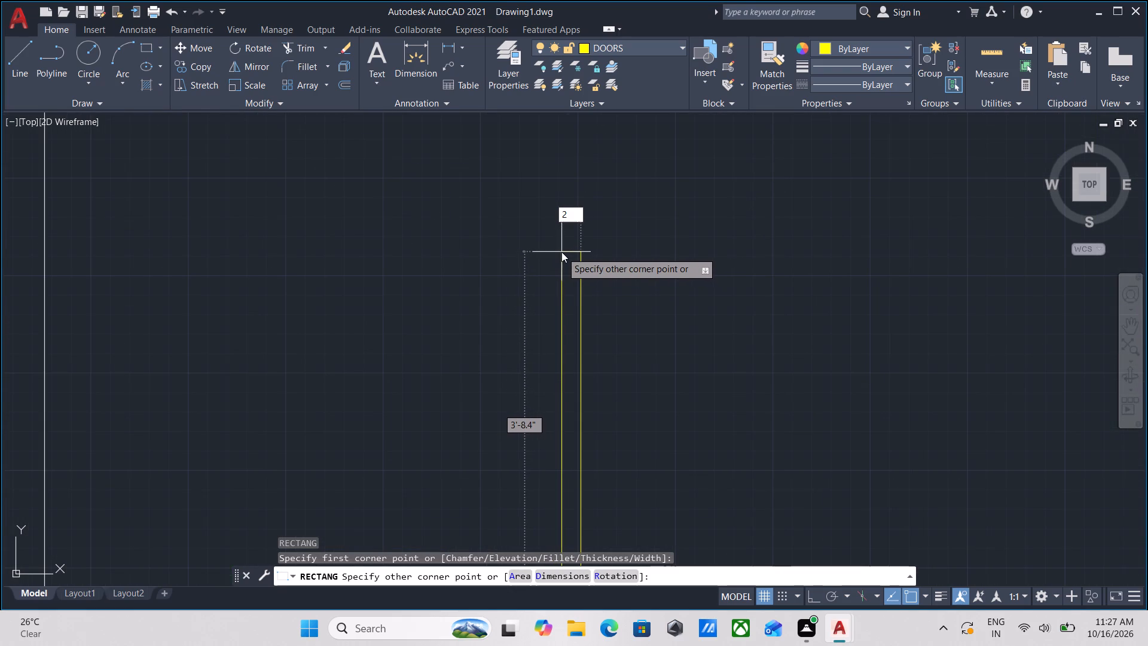
{"action": "key", "text": "shift+quotedbl"}
{"action": "key", "text": "Tab"}
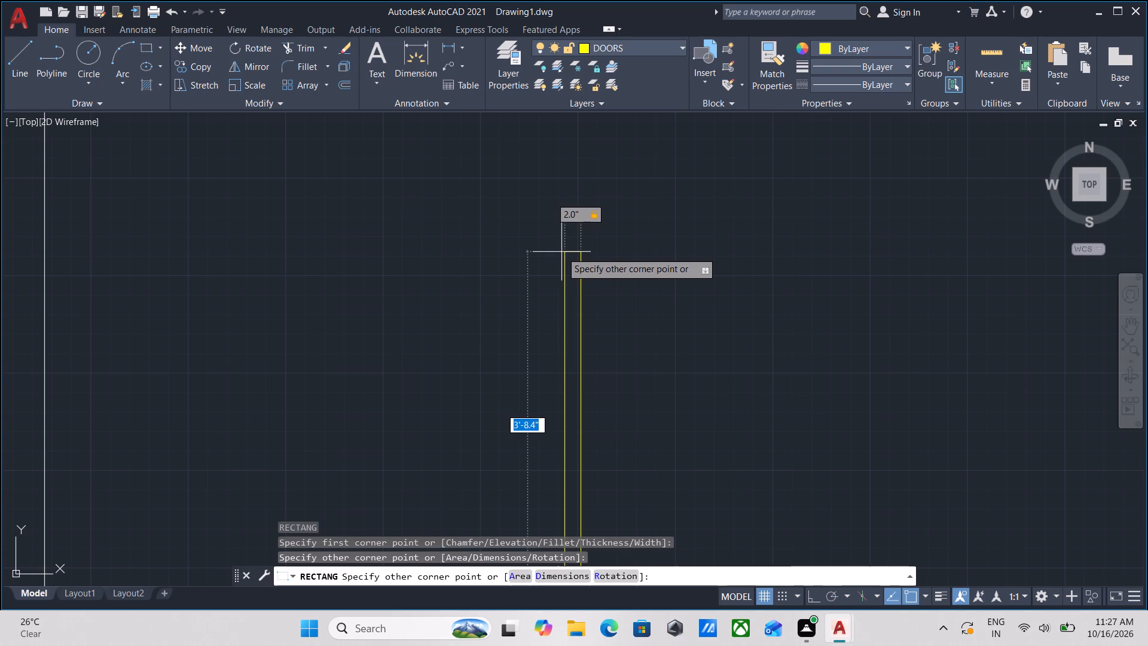
{"action": "key", "text": "2"}
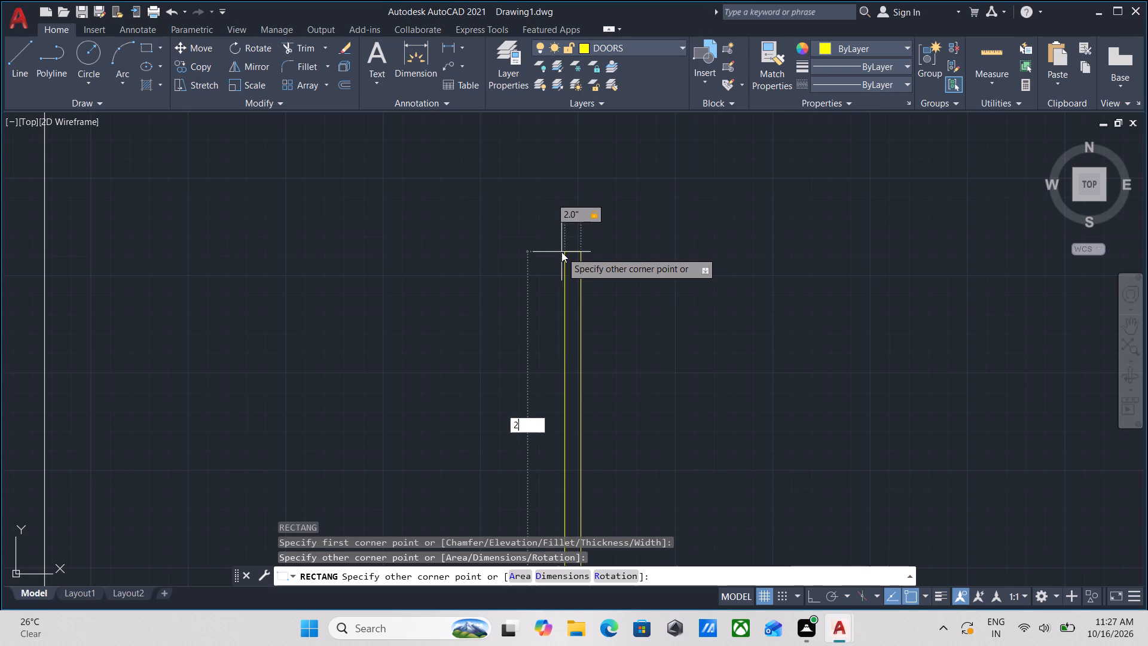
{"action": "key", "text": "apostrophe"}
{"action": "key", "text": "Return"}
Fill the 2" by 2' rectangle with a solid hatch in yellow.
{"action": "scroll", "coordinate": [564, 289], "scroll_direction": "down", "scroll_amount": 3}
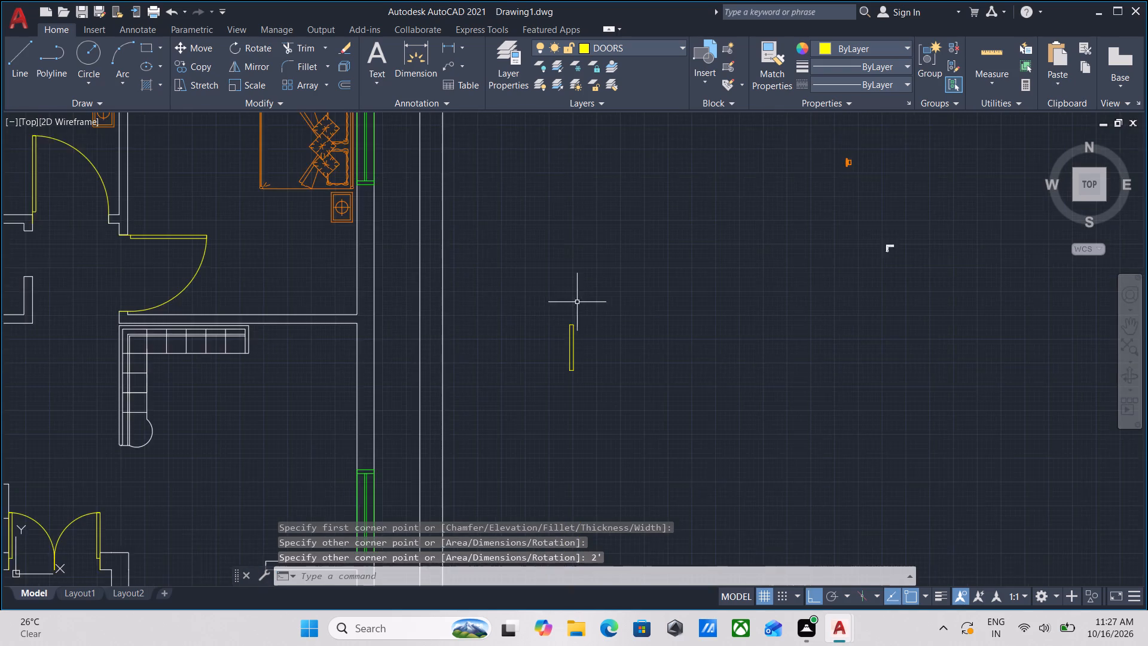
{"action": "middle_click_drag", "start_coordinate": [576, 298], "coordinate": [582, 229]}
{"action": "scroll", "coordinate": [582, 258], "scroll_direction": "up", "scroll_amount": 2}
{"action": "key", "text": "h"}
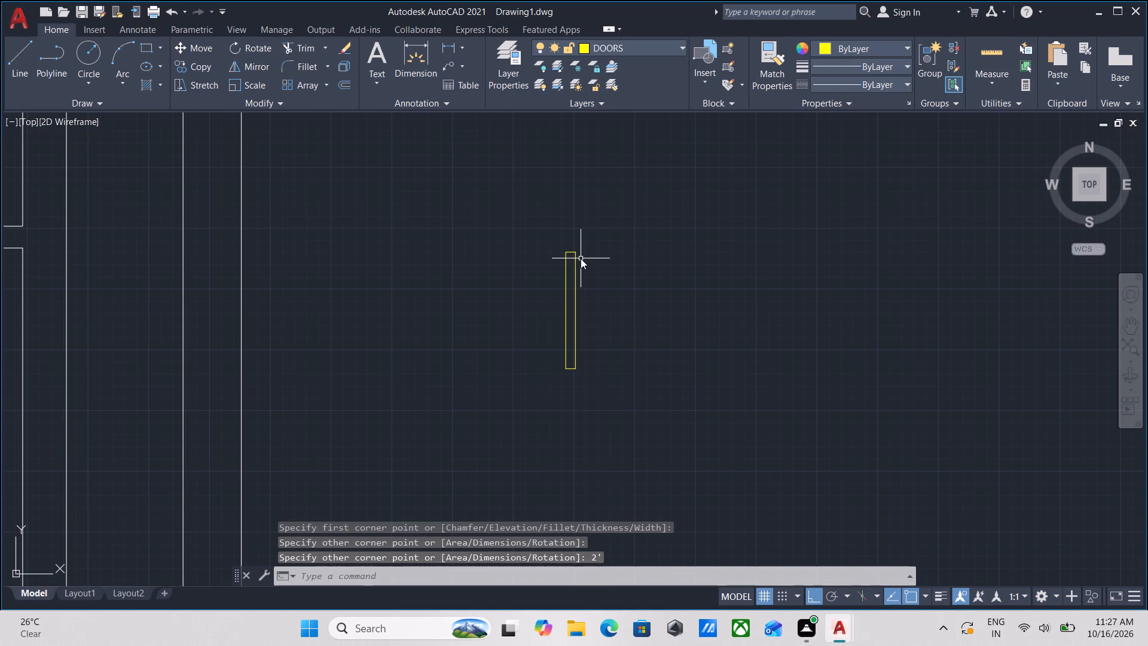
{"action": "key", "text": "Return"}
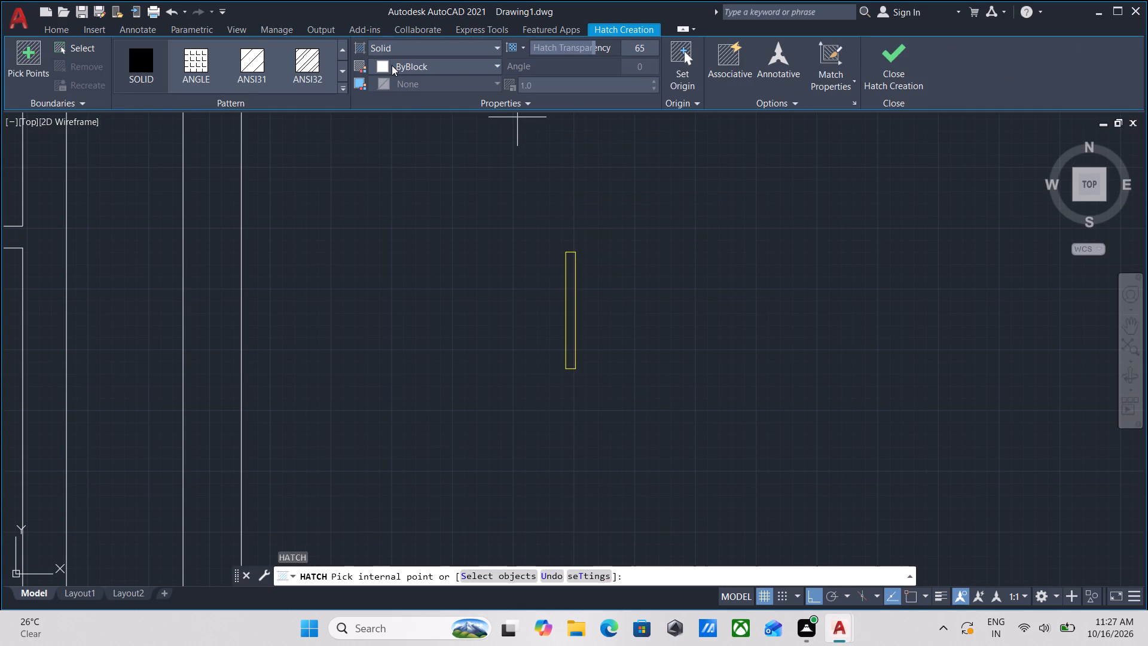
{"action": "left_click", "coordinate": [382, 65]}
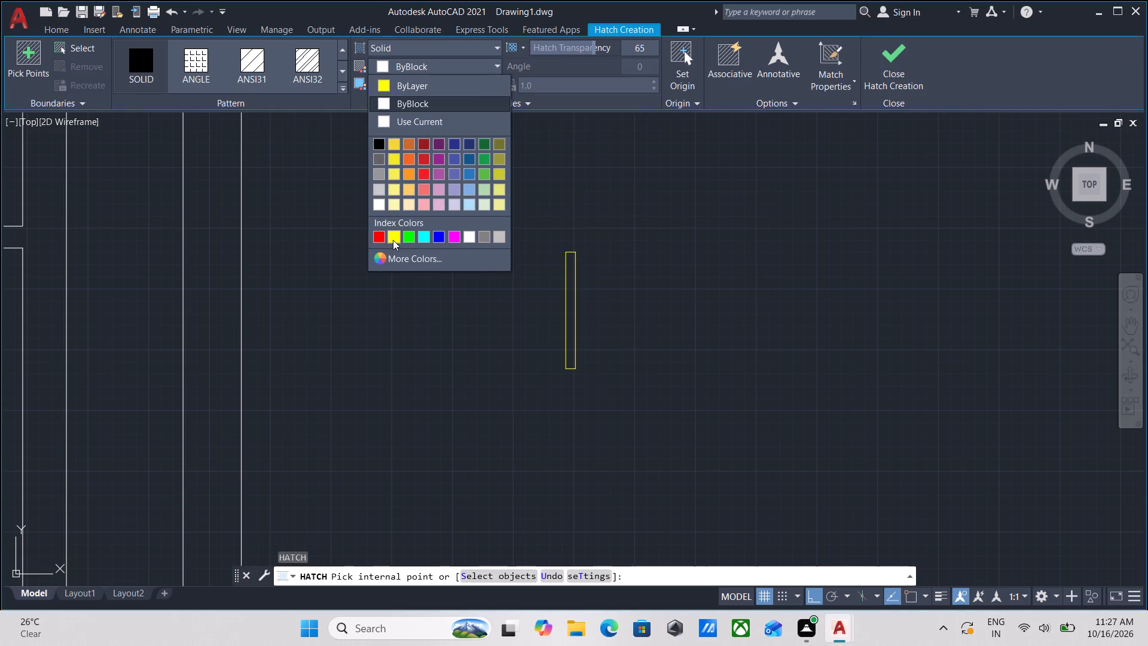
{"action": "left_click", "coordinate": [393, 240]}
{"action": "left_click", "coordinate": [567, 310]}
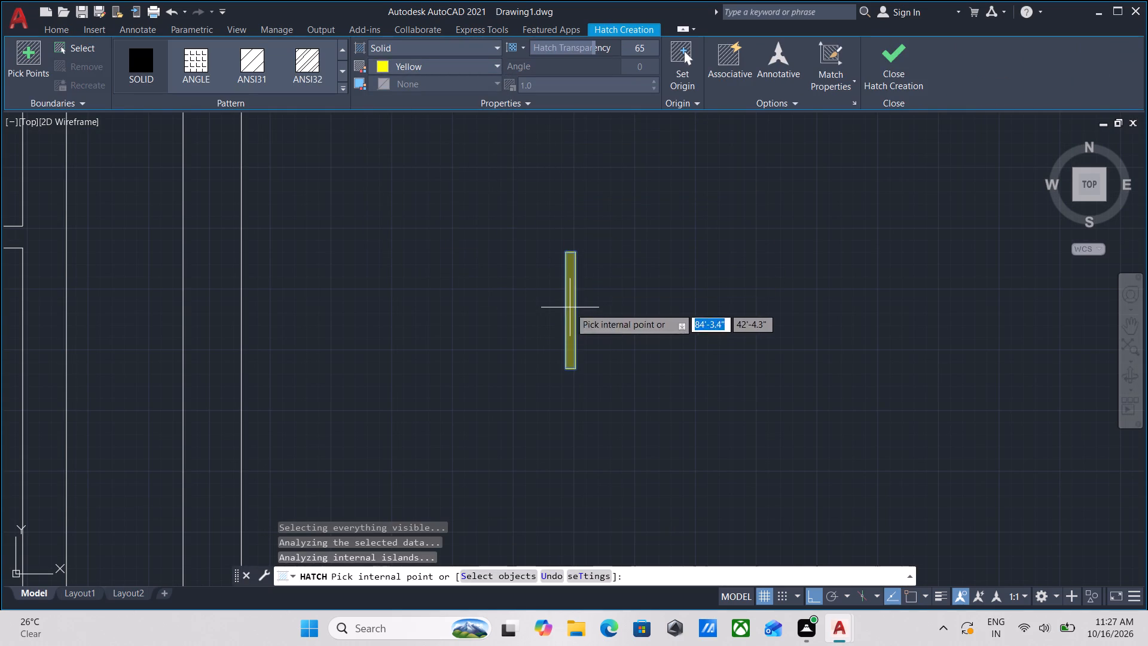
{"action": "left_click", "coordinate": [881, 68]}
Group the door-leaf rectangle with its yellow hatch.
{"action": "scroll", "coordinate": [584, 384], "scroll_direction": "up", "scroll_amount": 2}
{"action": "left_click_drag", "start_coordinate": [584, 368], "coordinate": [576, 361]}
{"action": "left_click", "coordinate": [521, 306]}
{"action": "middle_click_drag", "start_coordinate": [561, 338], "coordinate": [576, 419]}
{"action": "scroll", "coordinate": [603, 342], "scroll_direction": "down", "scroll_amount": 1}
{"action": "middle_click_drag", "start_coordinate": [603, 342], "coordinate": [593, 398]}
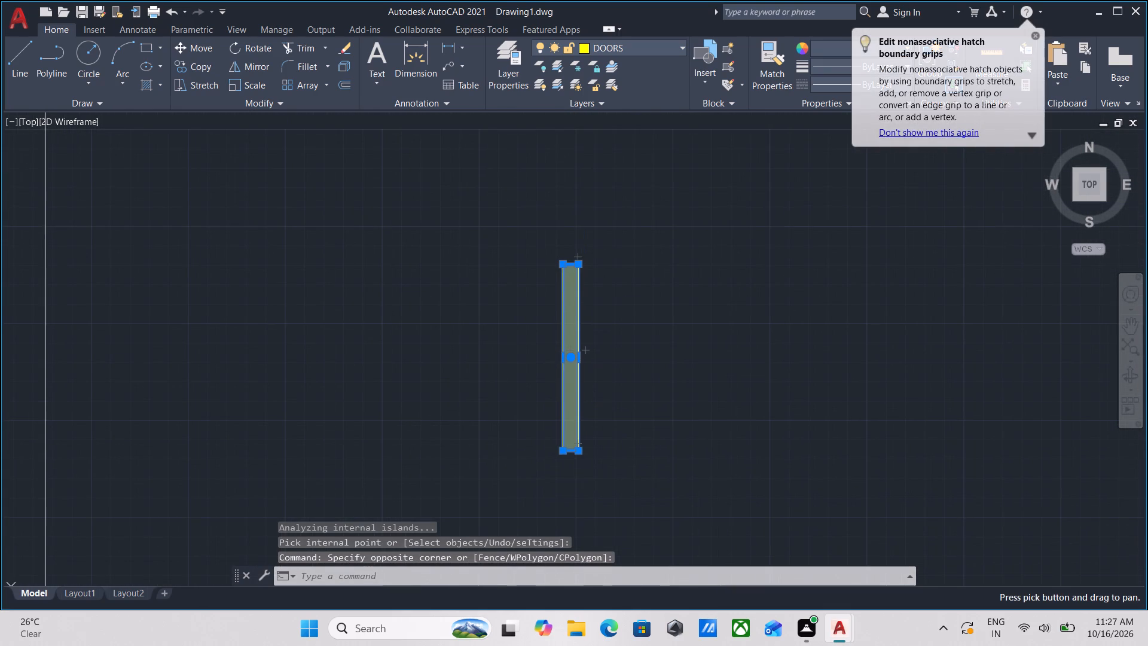
{"action": "key", "text": "g"}
{"action": "key", "text": "Return"}
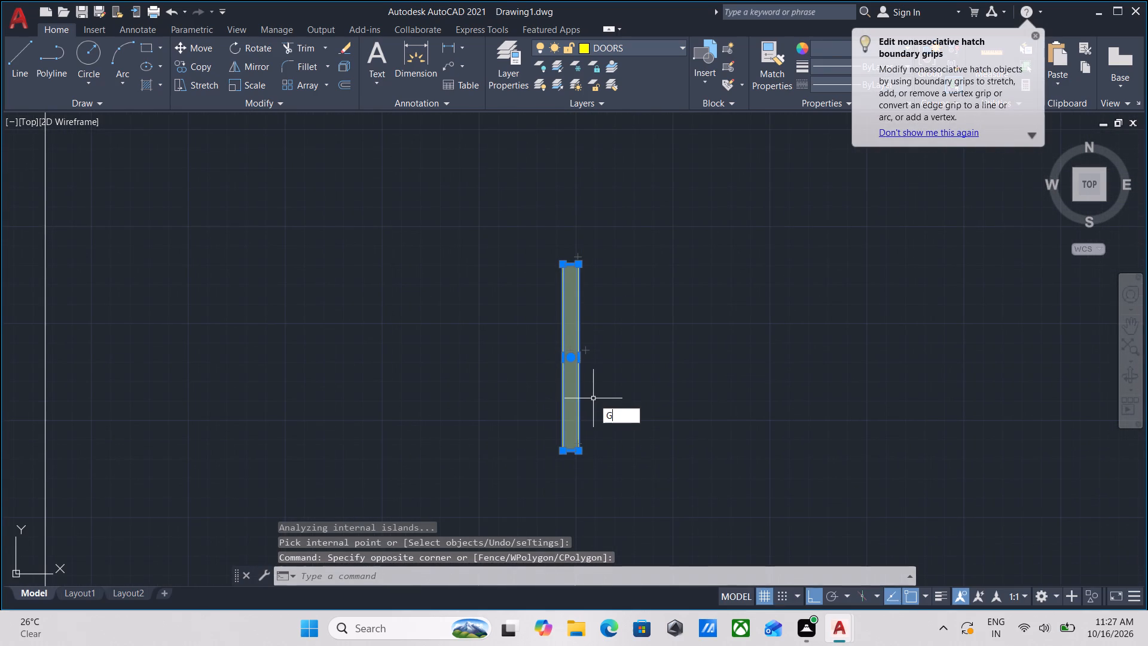
Copy the grouped door leaf by its lower-left corner, with Ortho off, onto the wall end below the small room's opening above the dining area.
{"action": "left_click", "coordinate": [595, 416]}
{"action": "left_click", "coordinate": [534, 394]}
{"action": "key", "text": "c"}
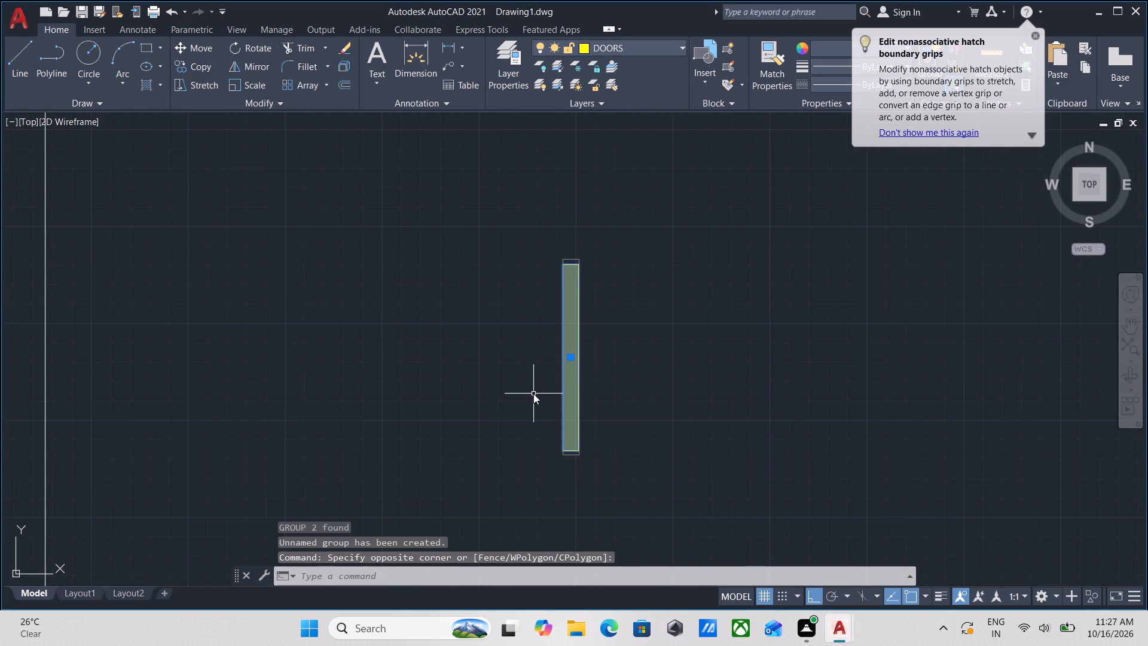
{"action": "key", "text": "o"}
{"action": "key", "text": "Return"}
{"action": "scroll", "coordinate": [567, 470], "scroll_direction": "up", "scroll_amount": 2}
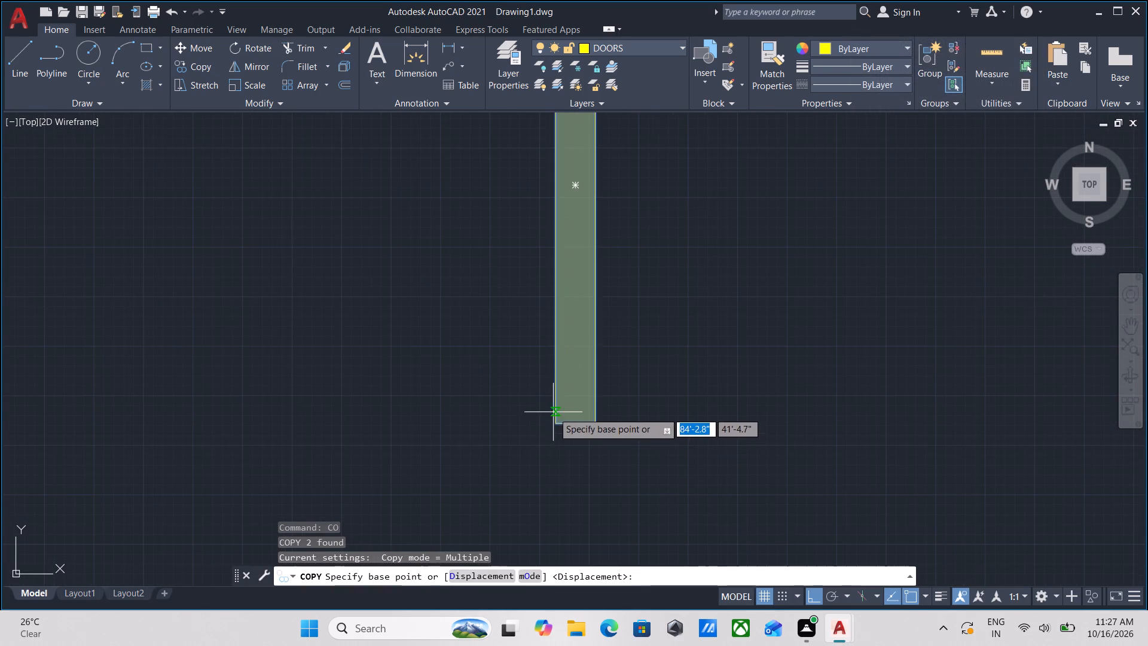
{"action": "left_click", "coordinate": [552, 423]}
{"action": "scroll", "coordinate": [273, 398], "scroll_direction": "down", "scroll_amount": 1}
{"action": "middle_click_drag", "start_coordinate": [273, 398], "coordinate": [410, 403]}
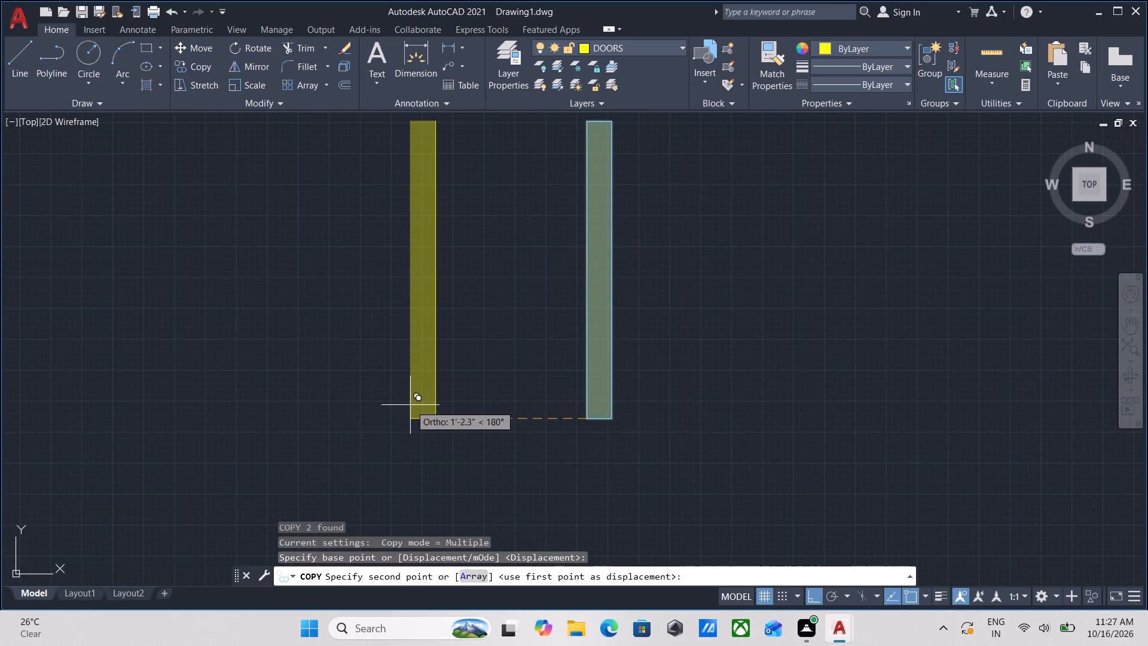
{"action": "key", "text": "F8"}
{"action": "scroll", "coordinate": [317, 404], "scroll_direction": "down", "scroll_amount": 2}
{"action": "middle_click_drag", "start_coordinate": [316, 403], "coordinate": [640, 378]}
{"action": "scroll", "coordinate": [436, 374], "scroll_direction": "down", "scroll_amount": 2}
{"action": "middle_click_drag", "start_coordinate": [434, 373], "coordinate": [795, 345]}
{"action": "middle_click_drag", "start_coordinate": [435, 343], "coordinate": [542, 359]}
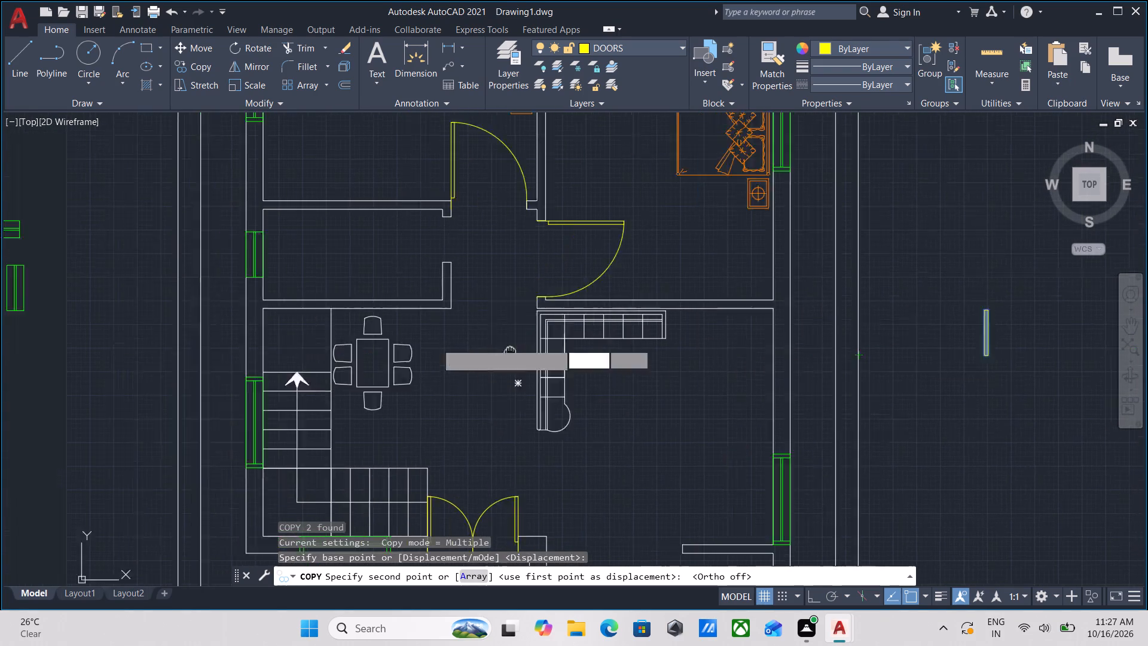
{"action": "middle_click_drag", "start_coordinate": [542, 359], "coordinate": [625, 384]}
{"action": "scroll", "coordinate": [573, 291], "scroll_direction": "up", "scroll_amount": 5}
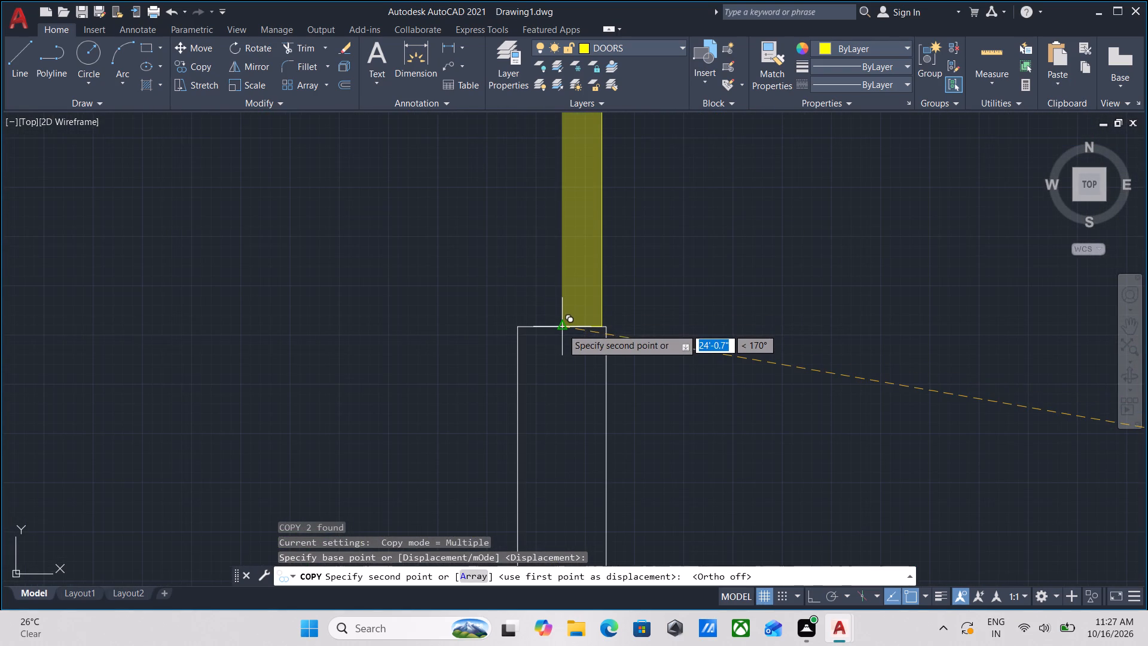
{"action": "left_click", "coordinate": [541, 329]}
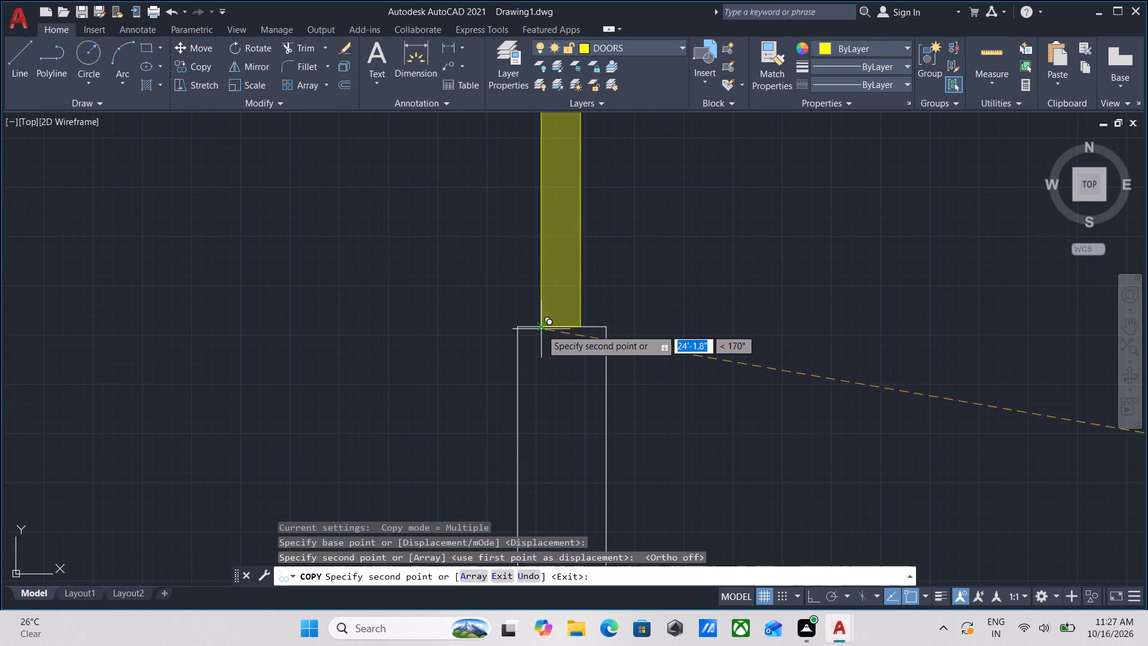
Move the placed door leaf by its bottom-edge midpoint onto the midpoint of the wall end below the small room's opening.
{"action": "middle_click_drag", "start_coordinate": [597, 308], "coordinate": [555, 452]}
{"action": "scroll", "coordinate": [607, 356], "scroll_direction": "down", "scroll_amount": 2}
{"action": "scroll", "coordinate": [602, 280], "scroll_direction": "up", "scroll_amount": 1}
{"action": "key", "text": "Escape"}
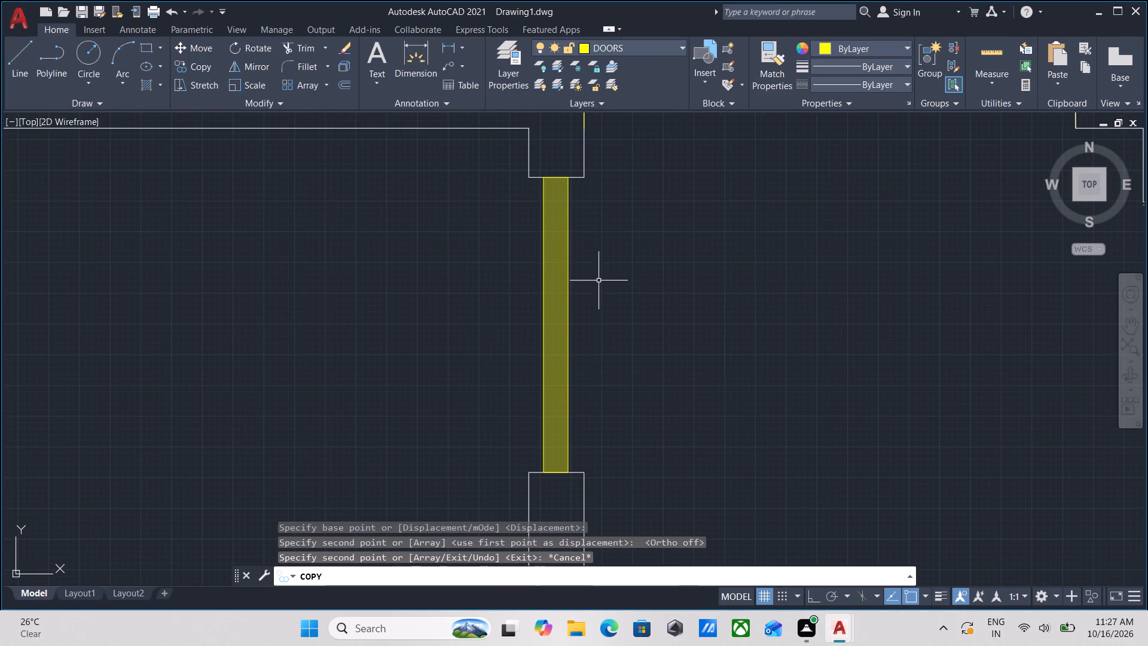
{"action": "left_click", "coordinate": [599, 270]}
{"action": "left_click", "coordinate": [503, 293]}
{"action": "middle_click_drag", "start_coordinate": [567, 406], "coordinate": [570, 359]}
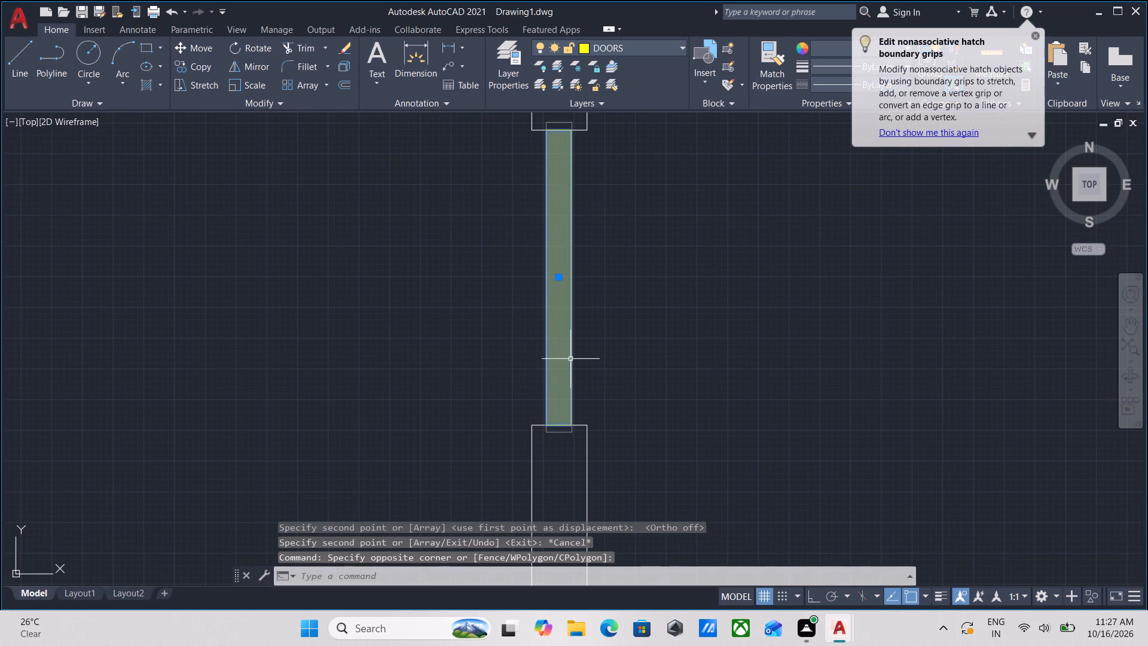
{"action": "key", "text": "m"}
{"action": "key", "text": "Return"}
{"action": "scroll", "coordinate": [577, 441], "scroll_direction": "up", "scroll_amount": 2}
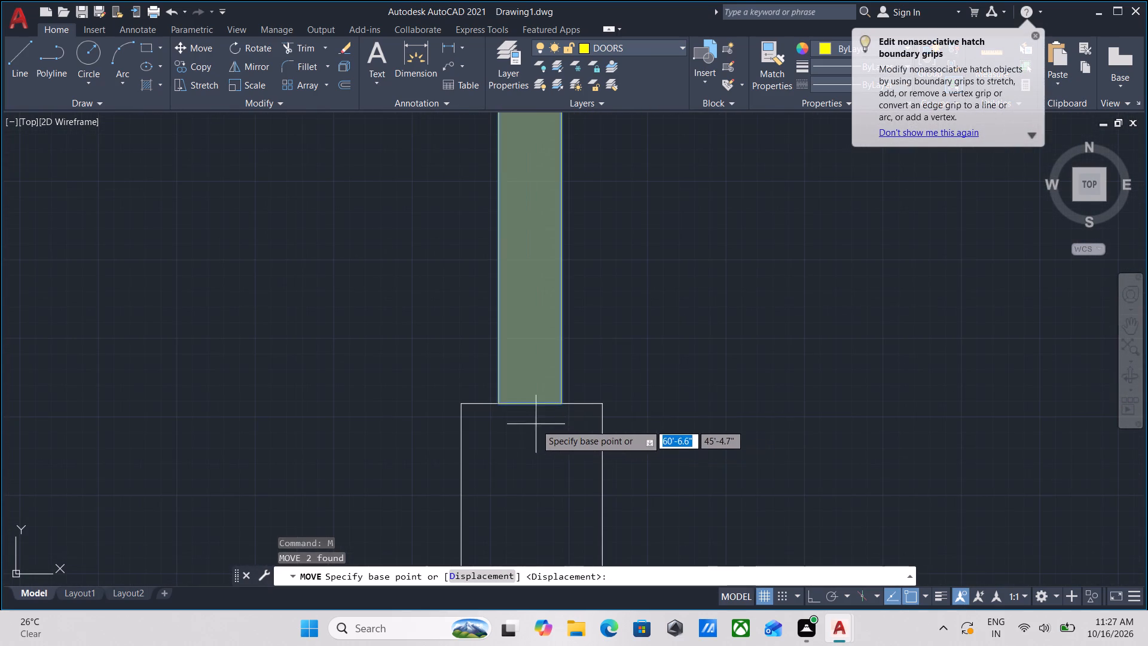
{"action": "left_click", "coordinate": [529, 404]}
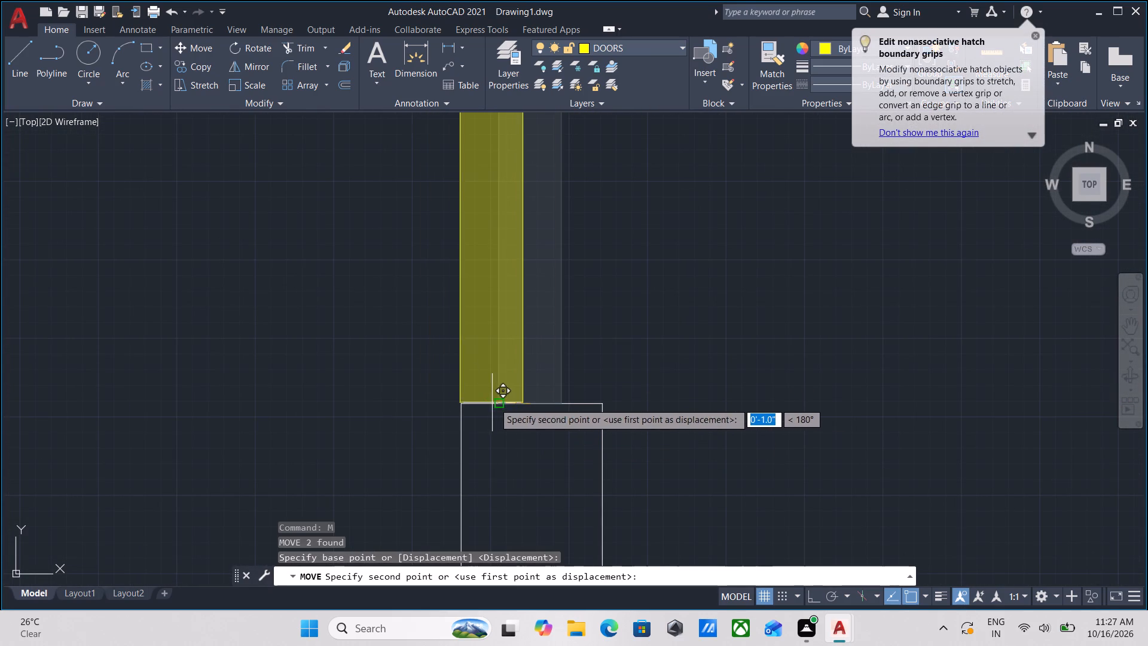
{"action": "left_click", "coordinate": [529, 406]}
{"action": "scroll", "coordinate": [555, 362], "scroll_direction": "down", "scroll_amount": 2}
{"action": "middle_click_drag", "start_coordinate": [532, 428], "coordinate": [514, 535]}
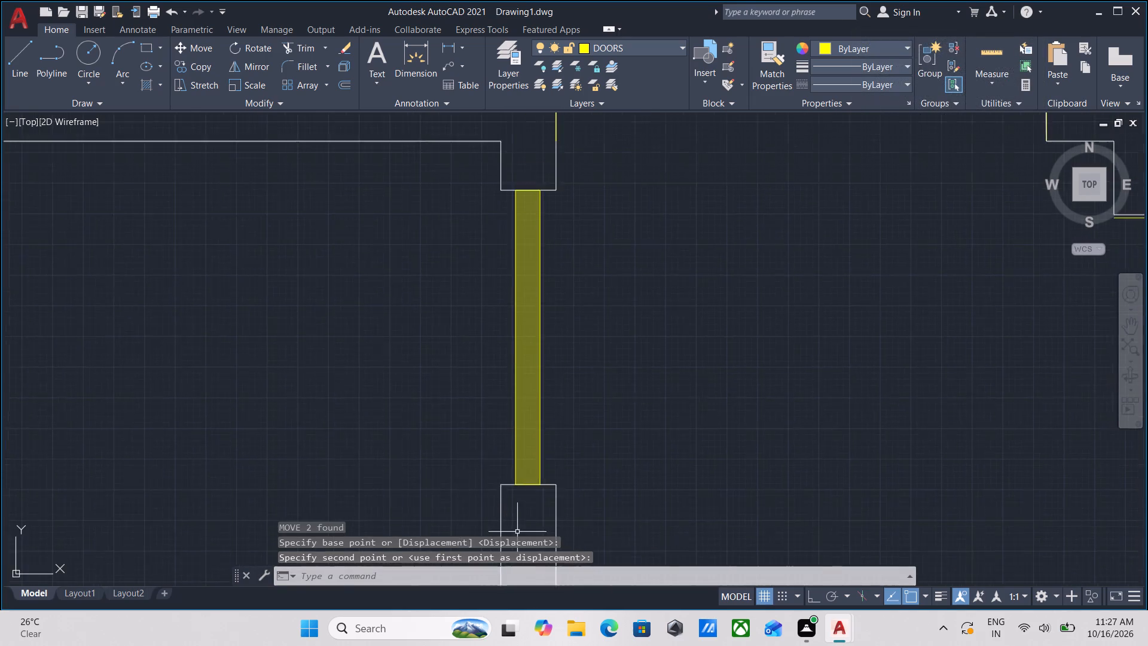
Copy the hatched door leaf by its bottom midpoint to the wall end's midpoint at the small top room's opening, beside the right bedroom.
{"action": "scroll", "coordinate": [559, 388], "scroll_direction": "down", "scroll_amount": 2}
{"action": "middle_click_drag", "start_coordinate": [559, 388], "coordinate": [499, 452]}
{"action": "scroll", "coordinate": [511, 409], "scroll_direction": "down", "scroll_amount": 3}
{"action": "middle_click_drag", "start_coordinate": [511, 409], "coordinate": [475, 420]}
{"action": "scroll", "coordinate": [475, 443], "scroll_direction": "up", "scroll_amount": 3}
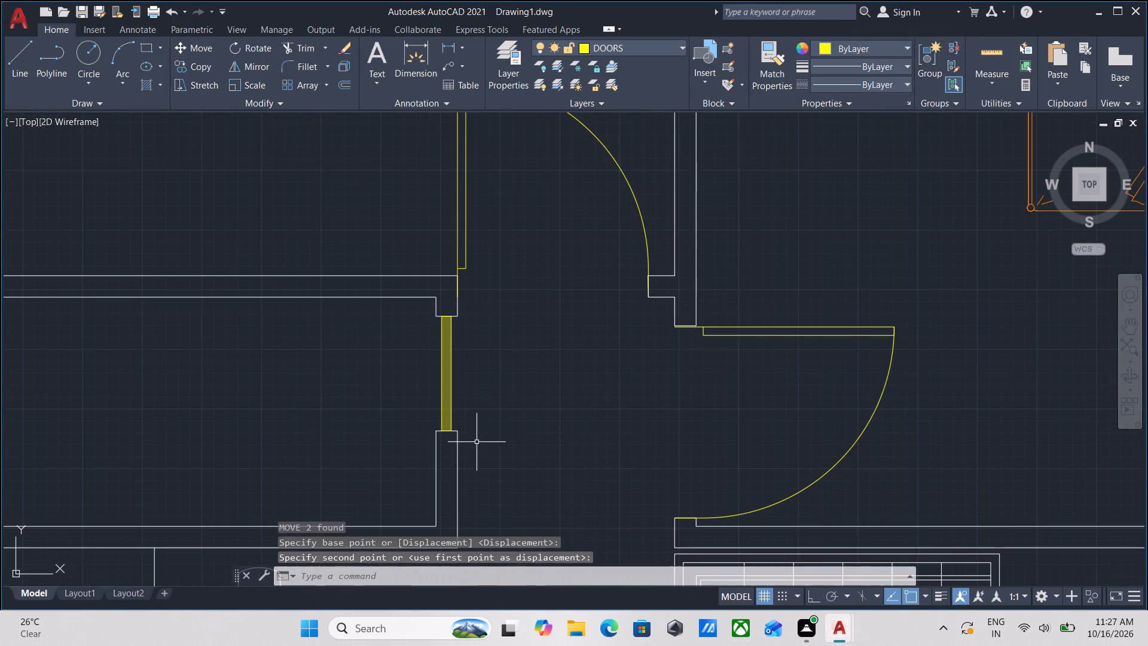
{"action": "left_click_drag", "start_coordinate": [493, 401], "coordinate": [486, 400]}
{"action": "left_click", "coordinate": [425, 375]}
{"action": "middle_click_drag", "start_coordinate": [515, 381], "coordinate": [543, 433]}
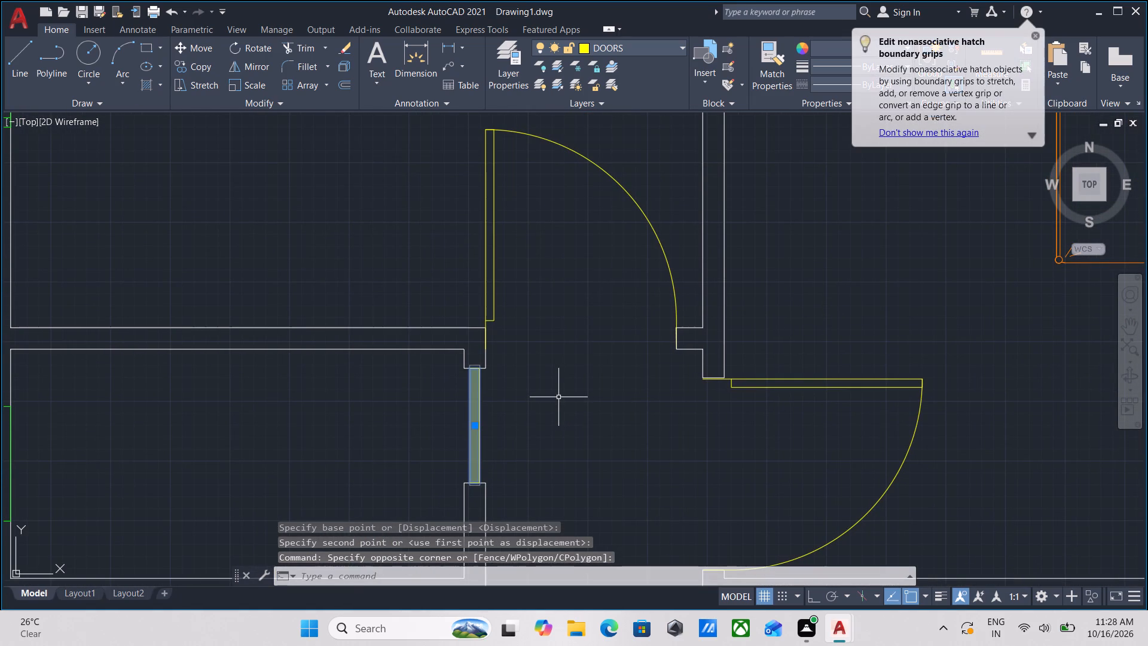
{"action": "type", "text": "CO"}
{"action": "key", "text": "Return"}
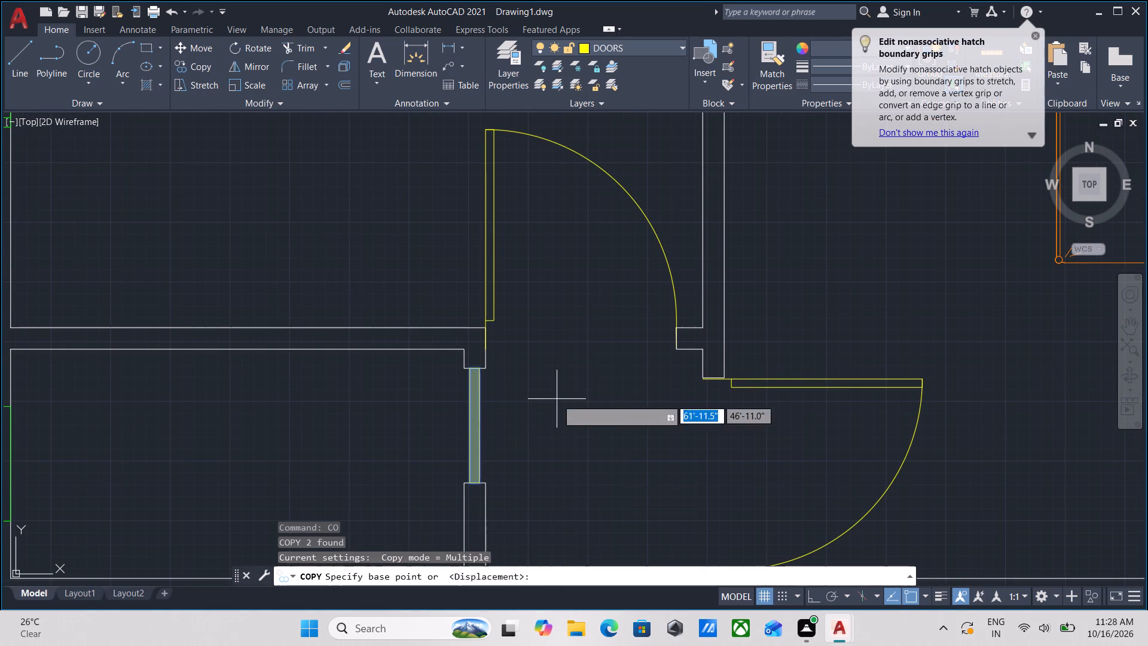
{"action": "scroll", "coordinate": [498, 482], "scroll_direction": "up", "scroll_amount": 2}
{"action": "left_click", "coordinate": [437, 486]}
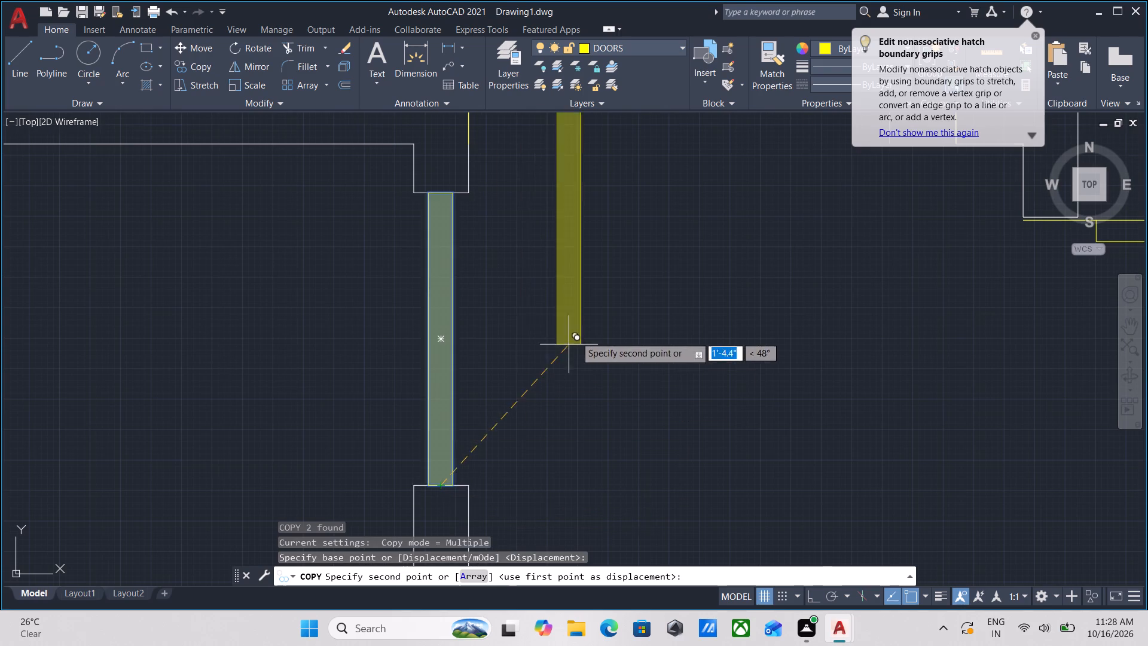
{"action": "scroll", "coordinate": [576, 336], "scroll_direction": "down", "scroll_amount": 1}
{"action": "middle_click_drag", "start_coordinate": [566, 352], "coordinate": [315, 510]}
{"action": "scroll", "coordinate": [446, 399], "scroll_direction": "down", "scroll_amount": 2}
{"action": "middle_click_drag", "start_coordinate": [446, 399], "coordinate": [367, 559]}
{"action": "middle_click_drag", "start_coordinate": [512, 355], "coordinate": [478, 482]}
{"action": "scroll", "coordinate": [570, 351], "scroll_direction": "up", "scroll_amount": 3}
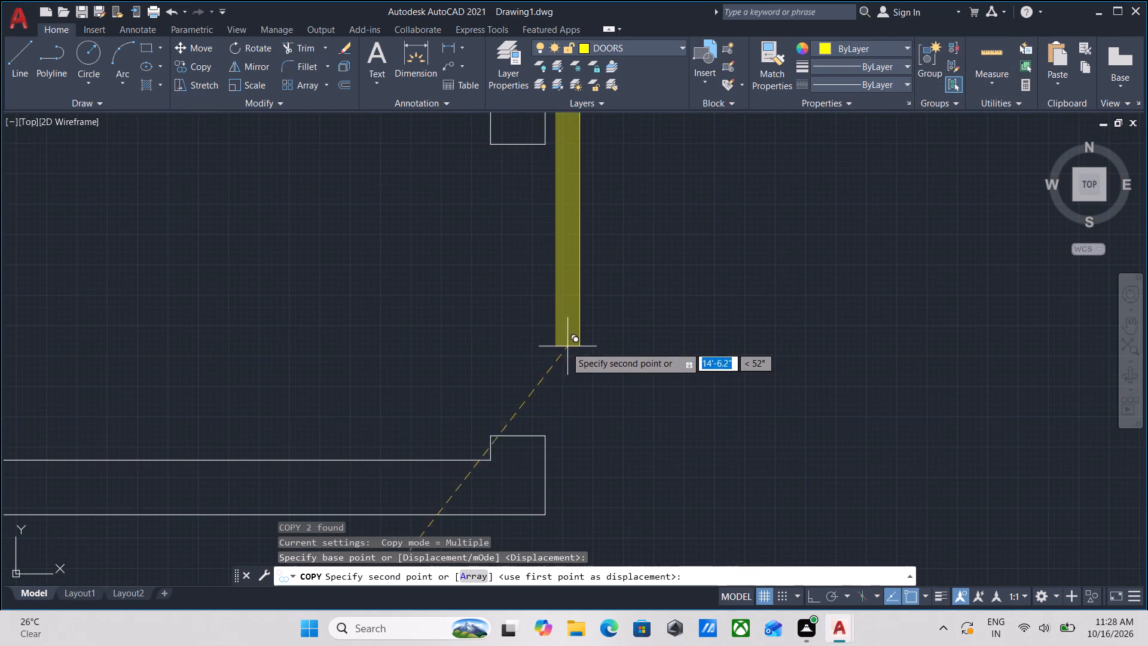
{"action": "left_click", "coordinate": [517, 435]}
{"action": "scroll", "coordinate": [585, 359], "scroll_direction": "down", "scroll_amount": 5}
{"action": "middle_click_drag", "start_coordinate": [623, 379], "coordinate": [654, 269]}
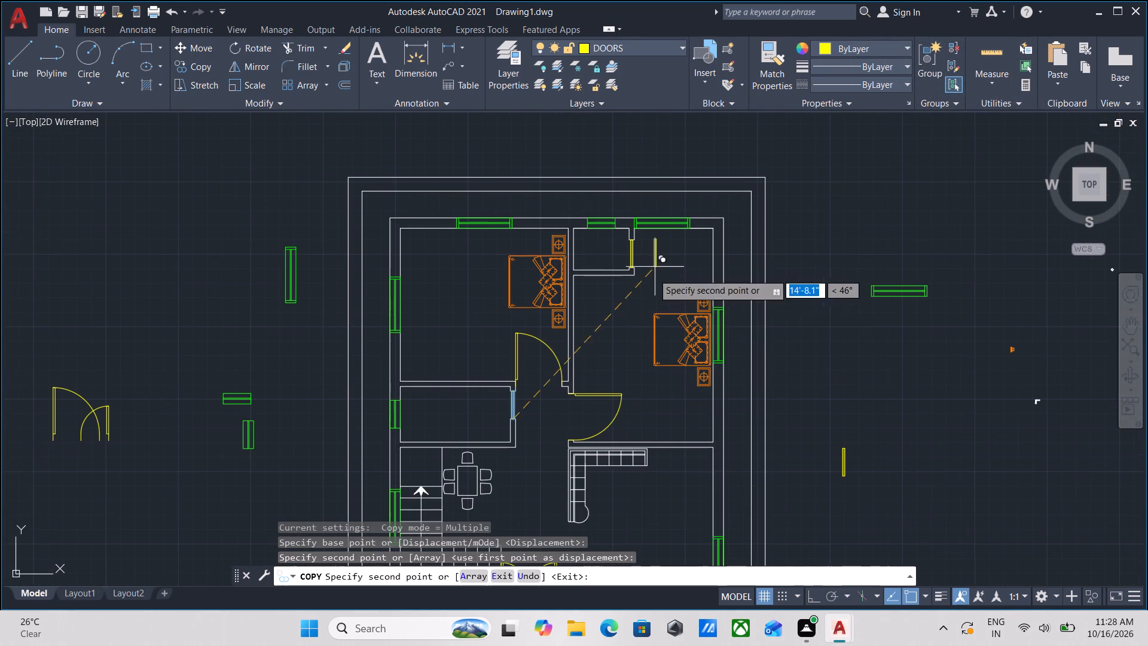
{"action": "scroll", "coordinate": [524, 411], "scroll_direction": "down", "scroll_amount": 1}
{"action": "middle_click_drag", "start_coordinate": [524, 410], "coordinate": [536, 272]}
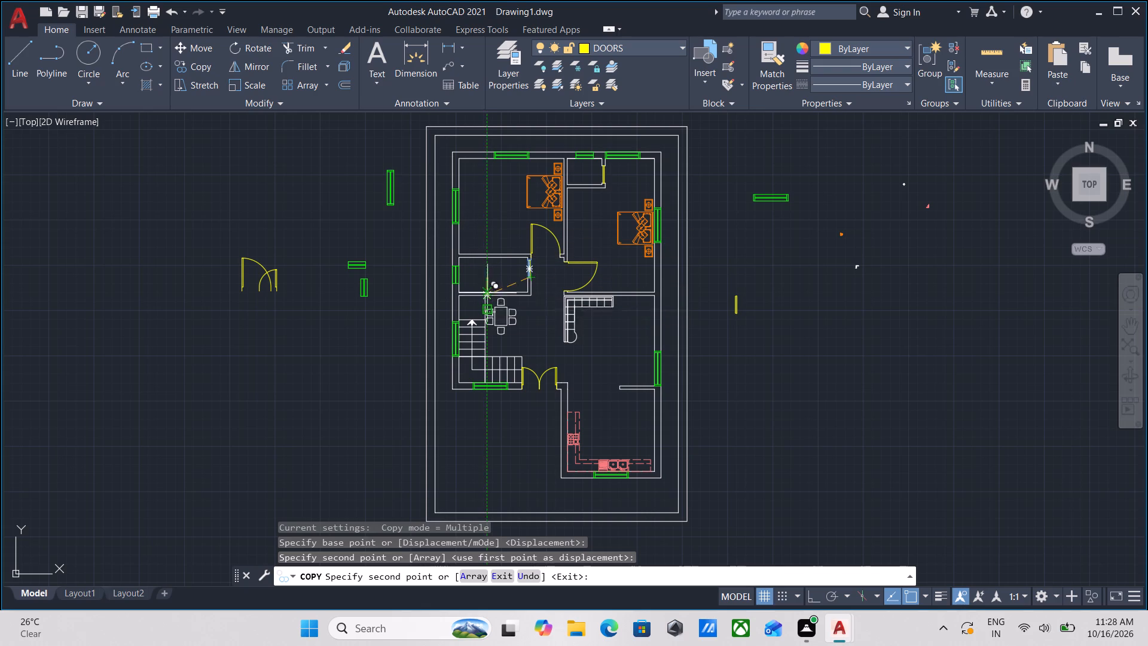
{"action": "key", "text": "Escape"}
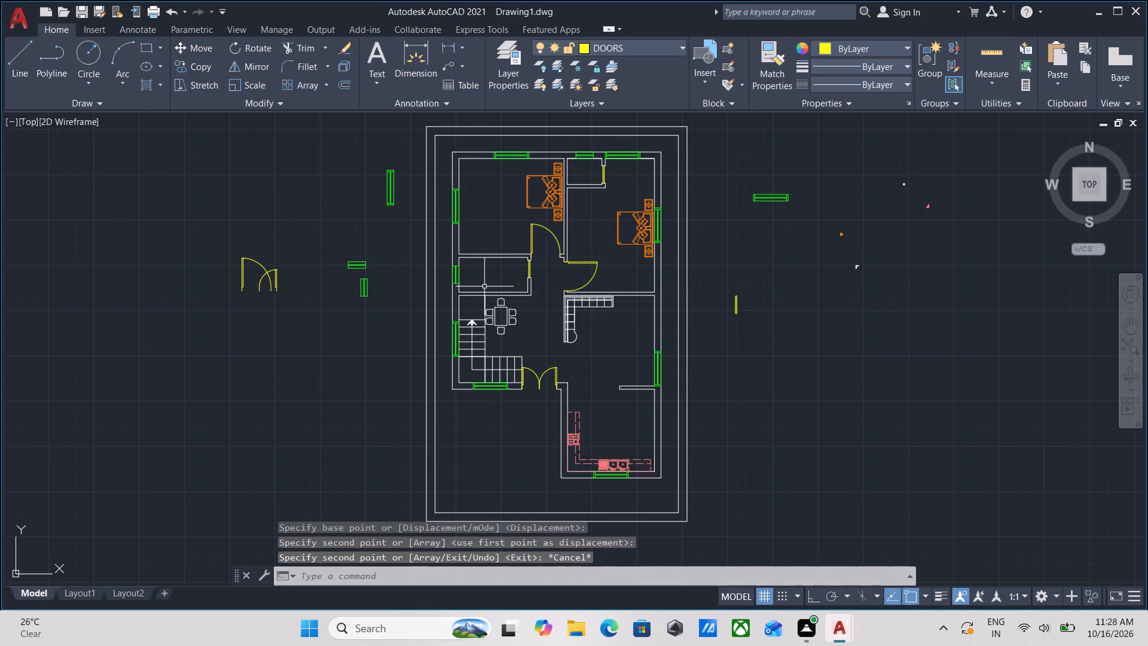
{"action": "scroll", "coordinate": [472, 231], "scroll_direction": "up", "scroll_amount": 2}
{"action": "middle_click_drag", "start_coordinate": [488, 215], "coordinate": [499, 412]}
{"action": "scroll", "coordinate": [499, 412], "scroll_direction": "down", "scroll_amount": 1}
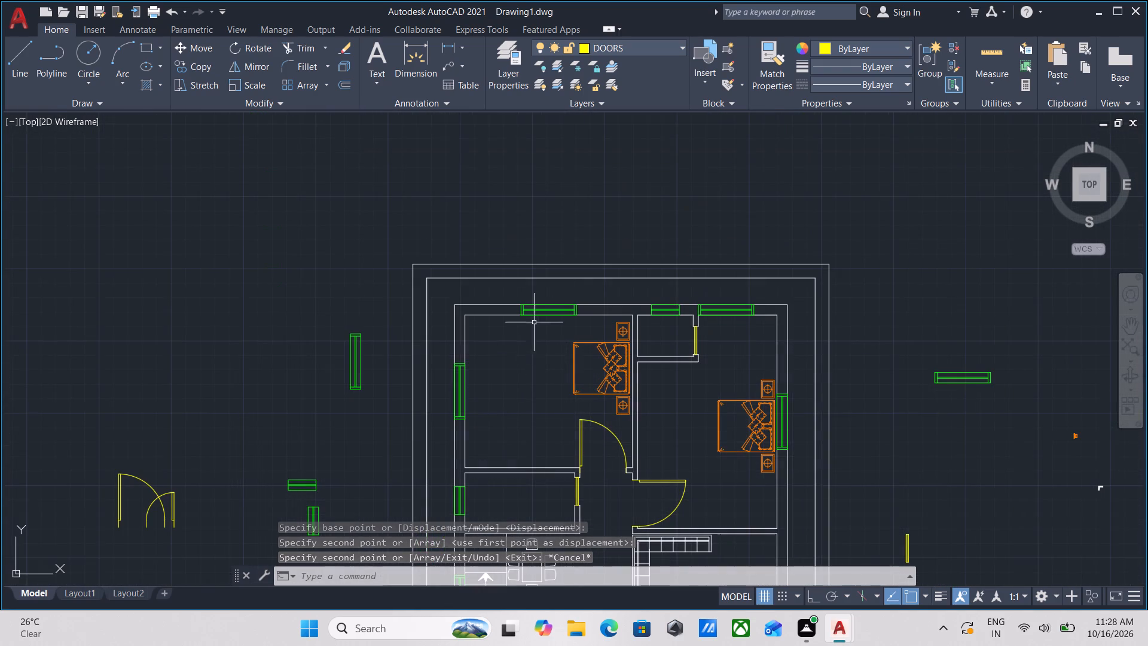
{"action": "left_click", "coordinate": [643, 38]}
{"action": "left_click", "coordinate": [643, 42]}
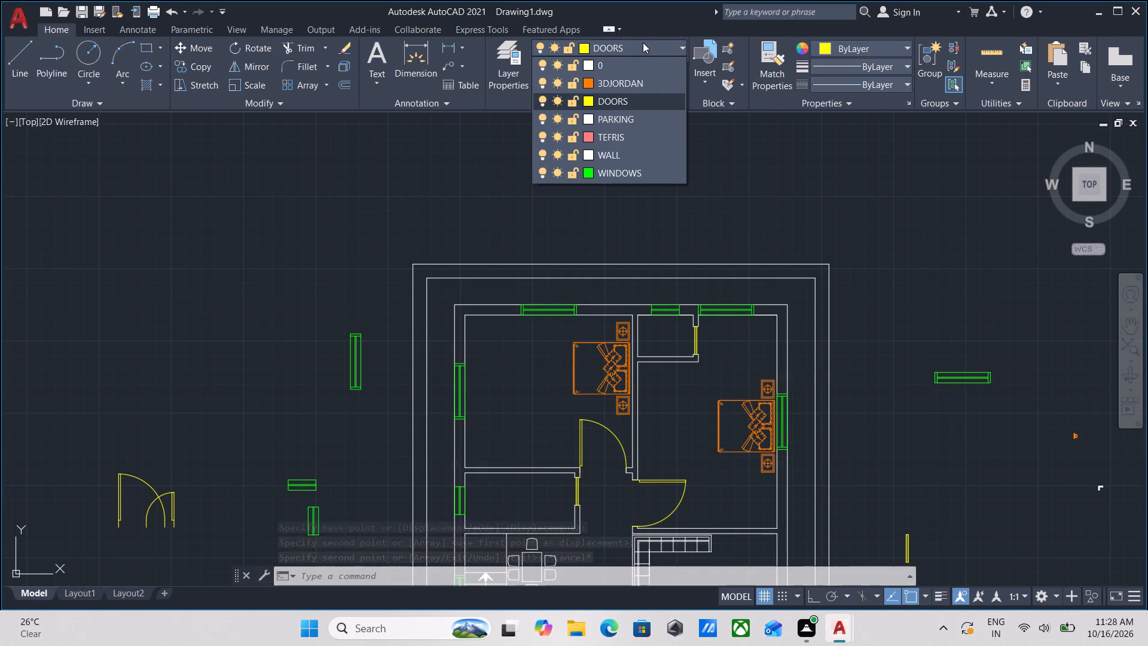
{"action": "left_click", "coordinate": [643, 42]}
Hatch the upper-left corner wall, the top wall with the partition between bedrooms, and the upper-right corner wall in solid black (0,0,0).
{"action": "key", "text": "h"}
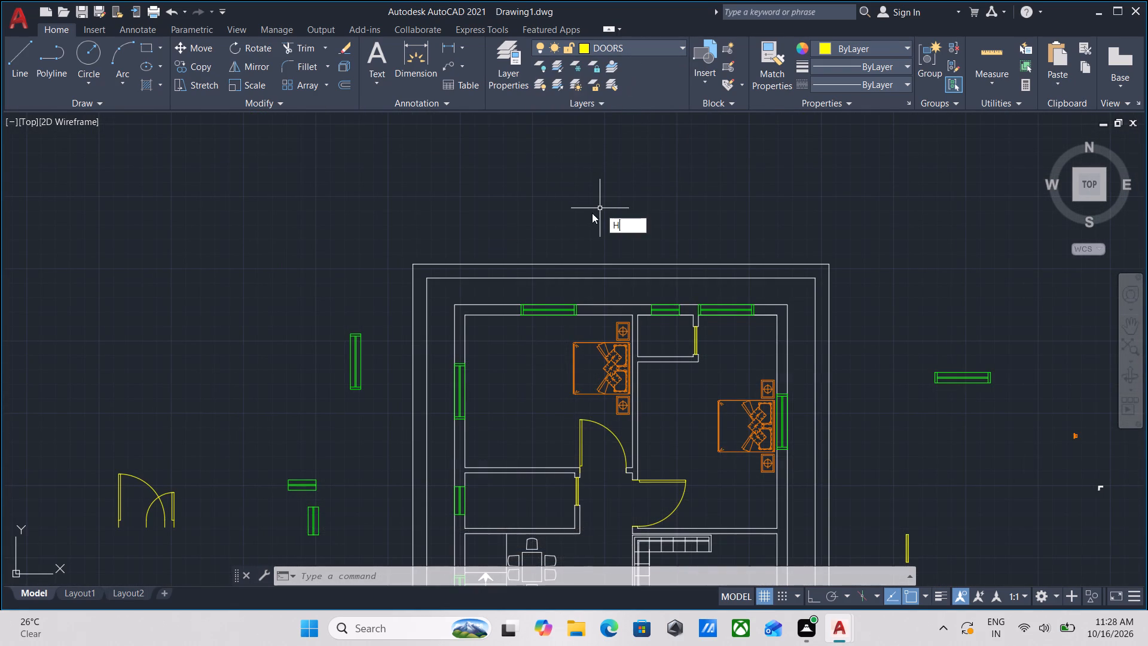
{"action": "key", "text": "Return"}
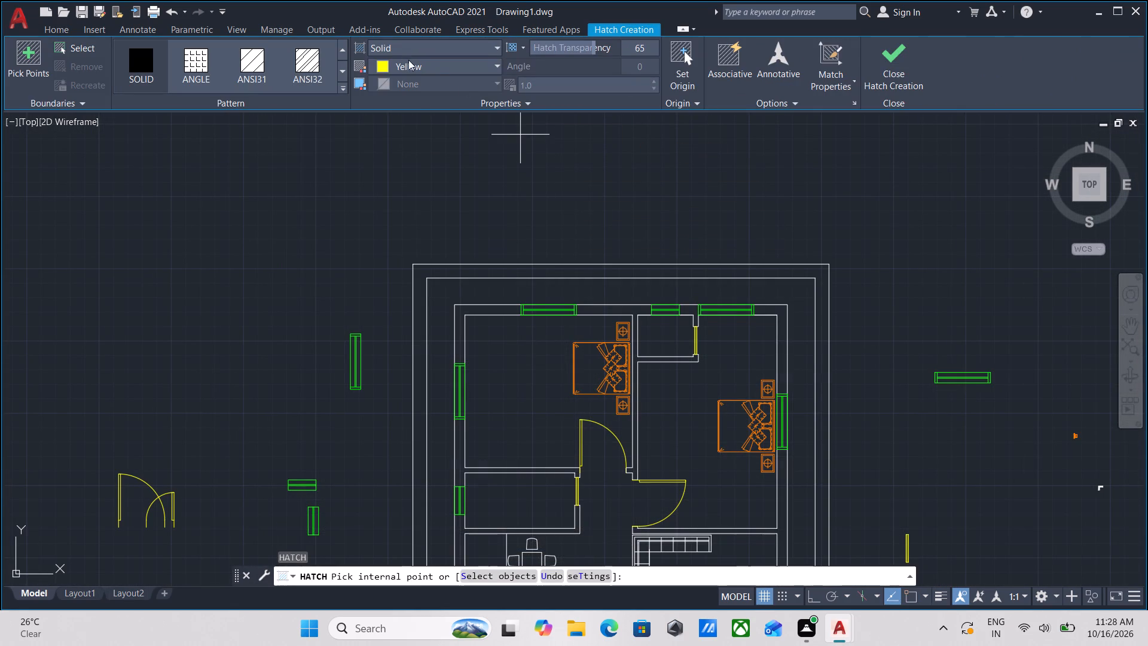
{"action": "left_click", "coordinate": [381, 70]}
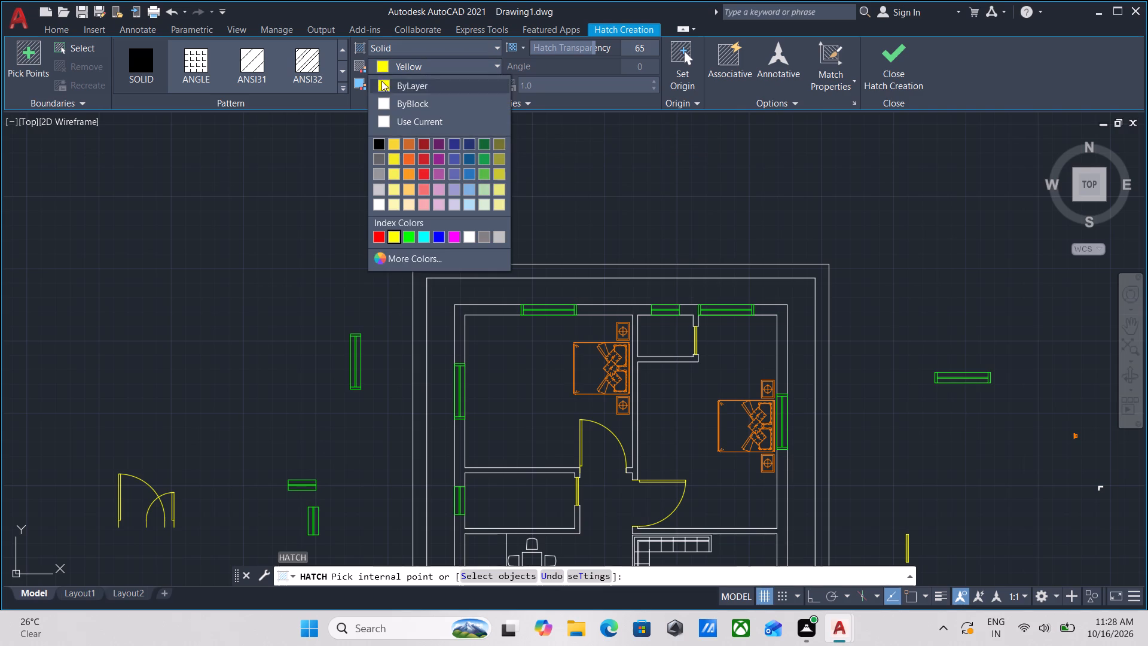
{"action": "left_click", "coordinate": [379, 145]}
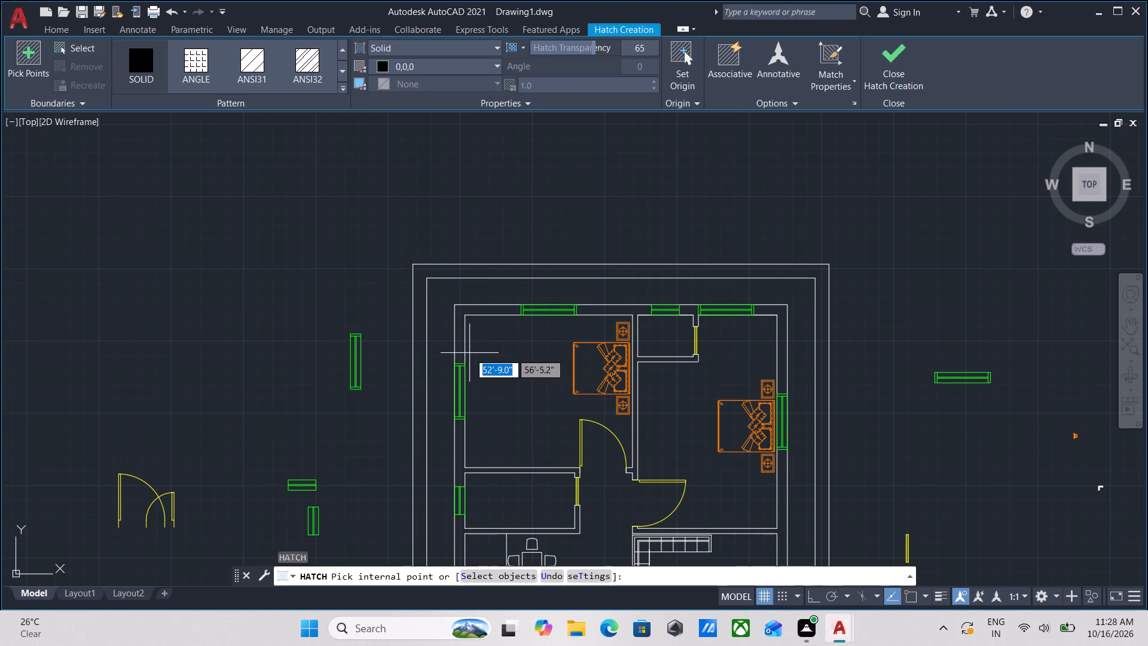
{"action": "scroll", "coordinate": [461, 321], "scroll_direction": "up", "scroll_amount": 3}
{"action": "left_click", "coordinate": [462, 315]}
{"action": "scroll", "coordinate": [599, 284], "scroll_direction": "down", "scroll_amount": 2}
{"action": "middle_click_drag", "start_coordinate": [595, 286], "coordinate": [432, 290]}
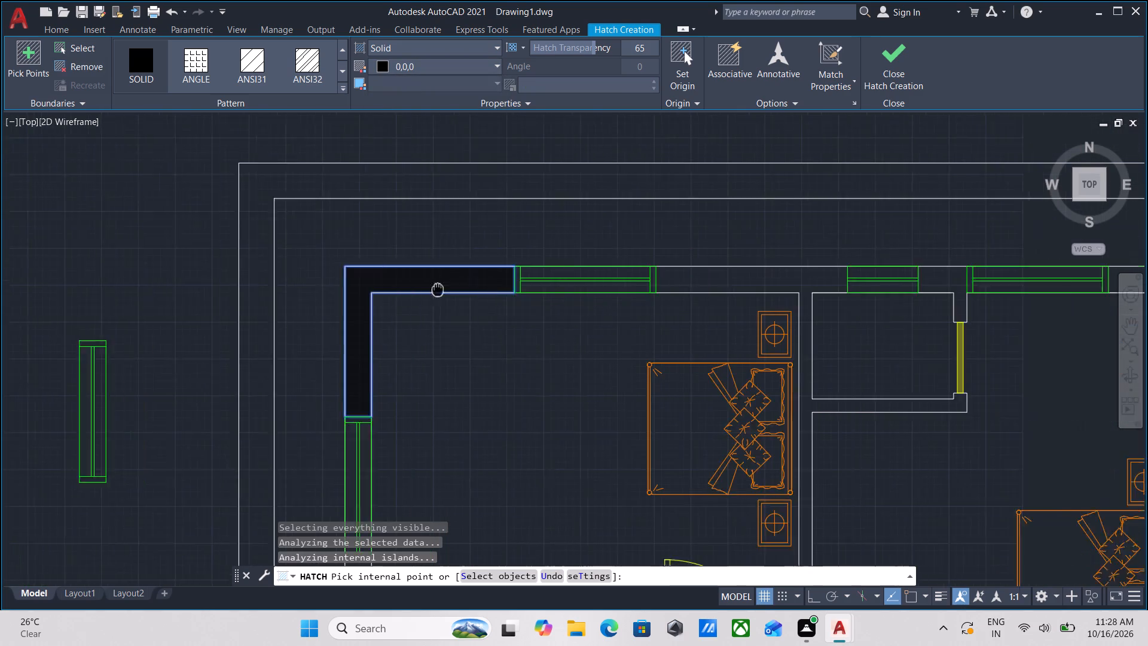
{"action": "middle_click_drag", "start_coordinate": [432, 290], "coordinate": [396, 289]}
{"action": "left_click", "coordinate": [661, 279]}
{"action": "scroll", "coordinate": [723, 276], "scroll_direction": "down", "scroll_amount": 3}
{"action": "middle_click_drag", "start_coordinate": [723, 276], "coordinate": [577, 237]}
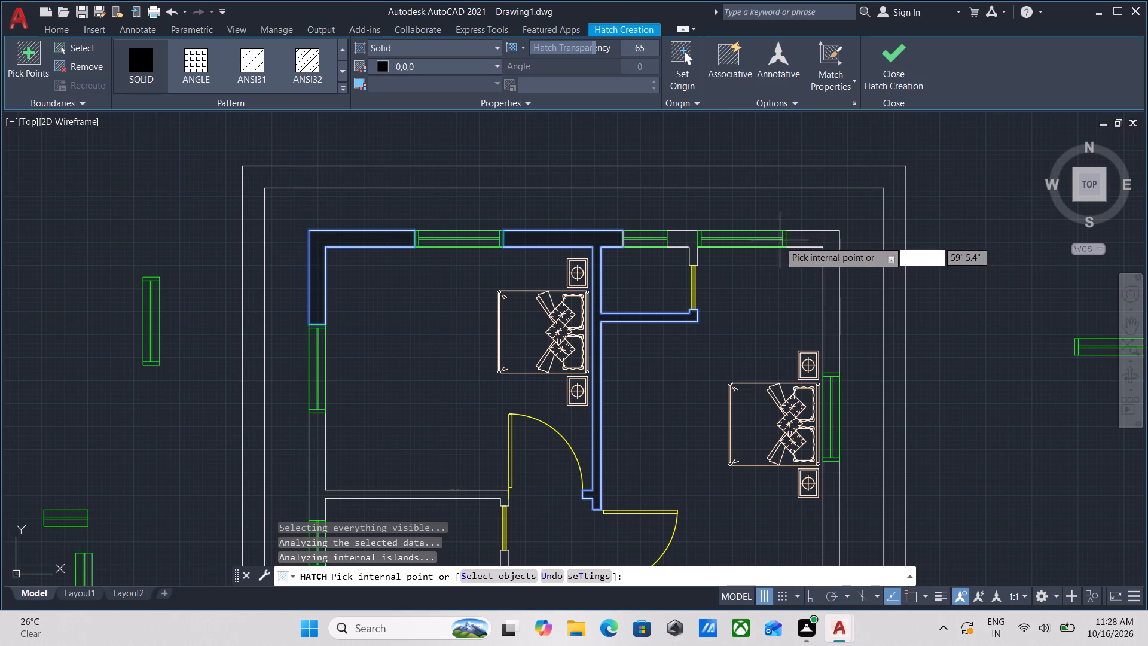
{"action": "left_click", "coordinate": [801, 240]}
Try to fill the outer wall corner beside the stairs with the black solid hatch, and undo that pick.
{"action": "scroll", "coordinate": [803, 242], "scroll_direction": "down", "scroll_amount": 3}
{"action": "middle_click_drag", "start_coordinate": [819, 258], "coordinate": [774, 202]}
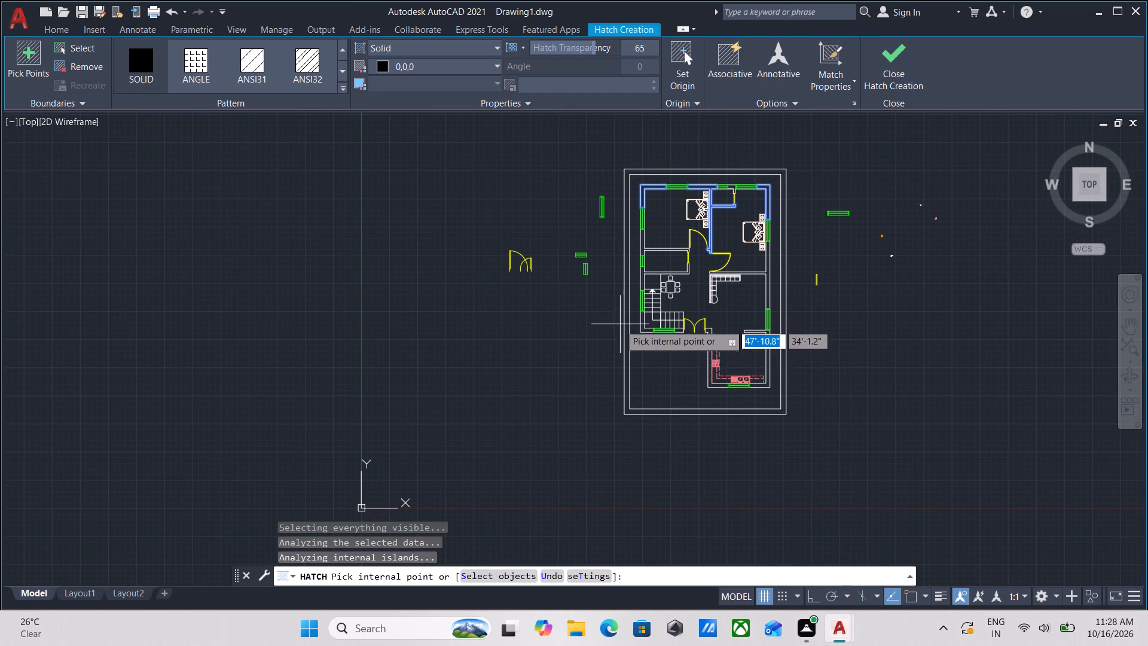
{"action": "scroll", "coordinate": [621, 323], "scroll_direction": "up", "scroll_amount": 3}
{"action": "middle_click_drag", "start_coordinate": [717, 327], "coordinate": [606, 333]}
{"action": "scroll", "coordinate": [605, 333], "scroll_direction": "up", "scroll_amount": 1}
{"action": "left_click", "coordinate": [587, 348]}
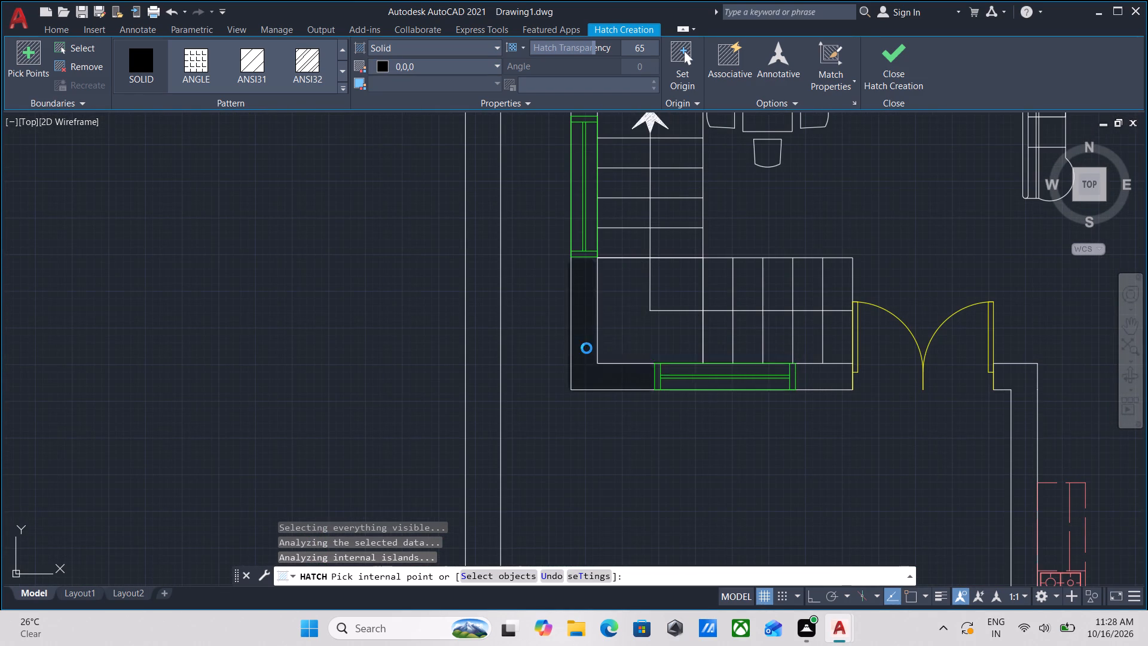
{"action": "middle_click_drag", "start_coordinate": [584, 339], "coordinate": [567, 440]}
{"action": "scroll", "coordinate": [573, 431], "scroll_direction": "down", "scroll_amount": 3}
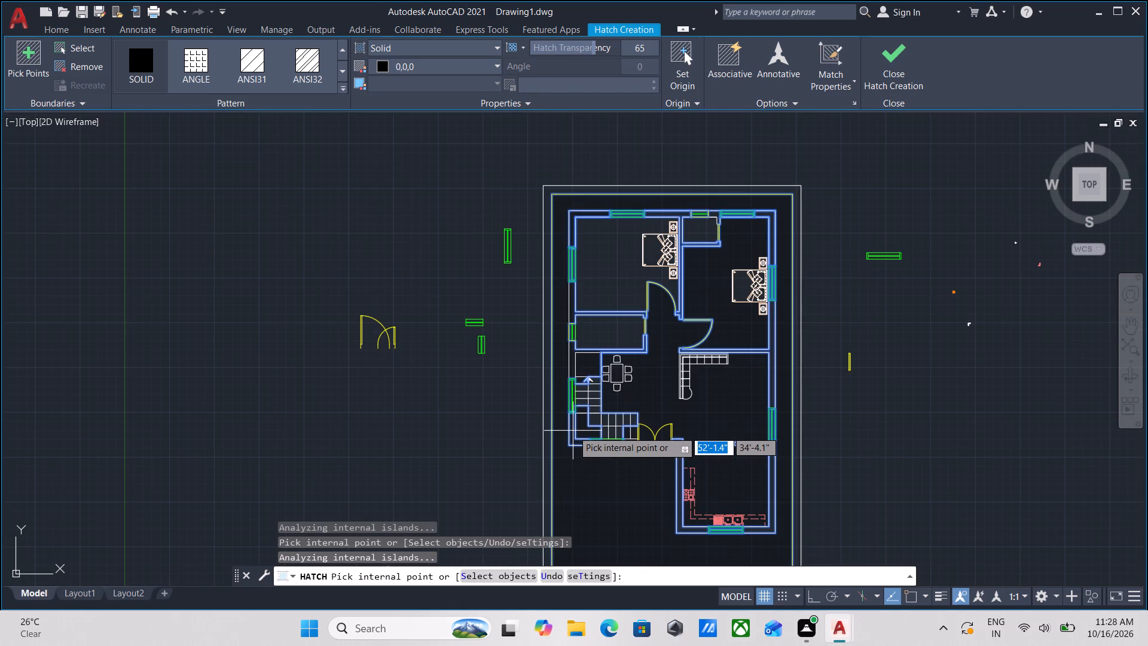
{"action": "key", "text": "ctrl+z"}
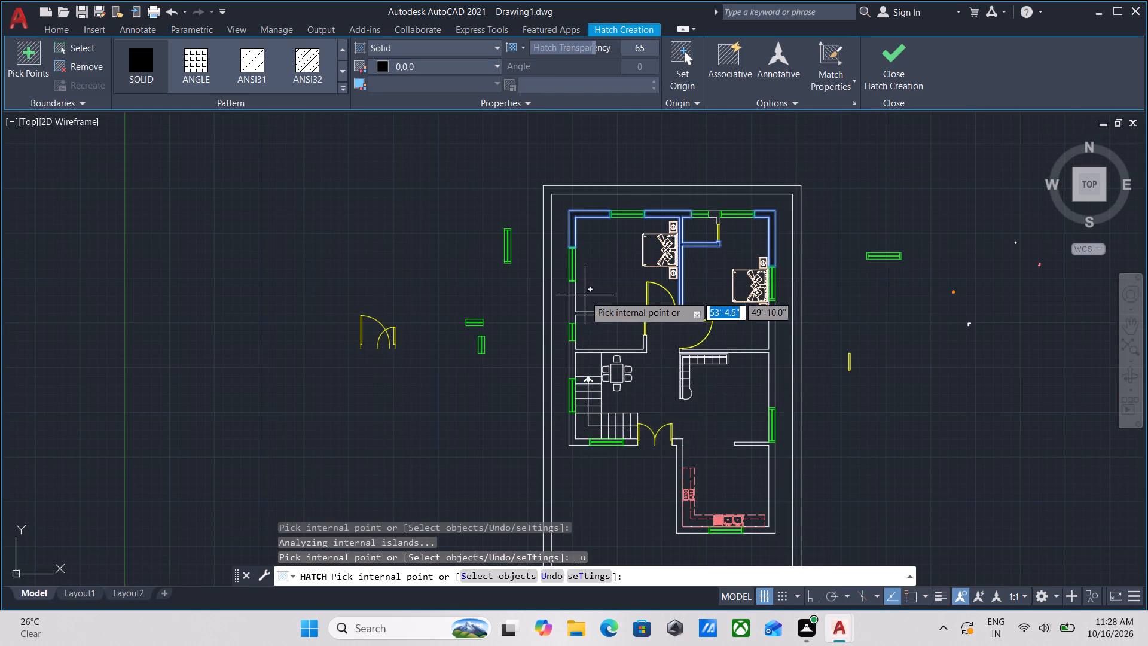
Add the left outer wall between the windows and the partition below the upper-left bedroom to the black solid hatch.
{"action": "scroll", "coordinate": [577, 300], "scroll_direction": "up", "scroll_amount": 5}
{"action": "left_click", "coordinate": [583, 281]}
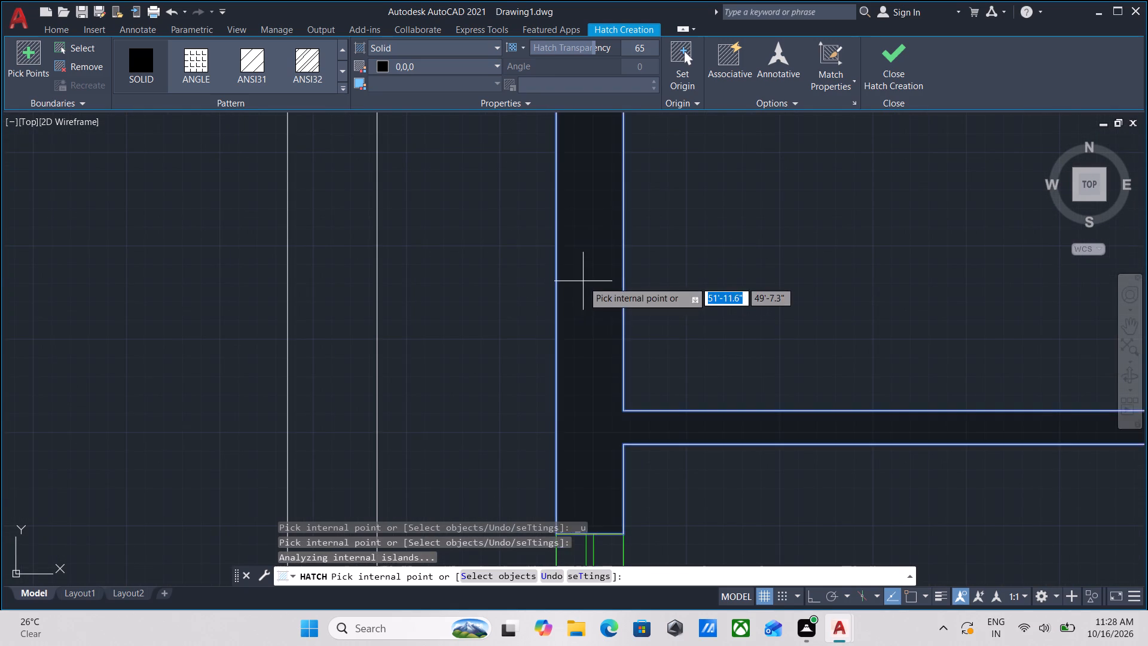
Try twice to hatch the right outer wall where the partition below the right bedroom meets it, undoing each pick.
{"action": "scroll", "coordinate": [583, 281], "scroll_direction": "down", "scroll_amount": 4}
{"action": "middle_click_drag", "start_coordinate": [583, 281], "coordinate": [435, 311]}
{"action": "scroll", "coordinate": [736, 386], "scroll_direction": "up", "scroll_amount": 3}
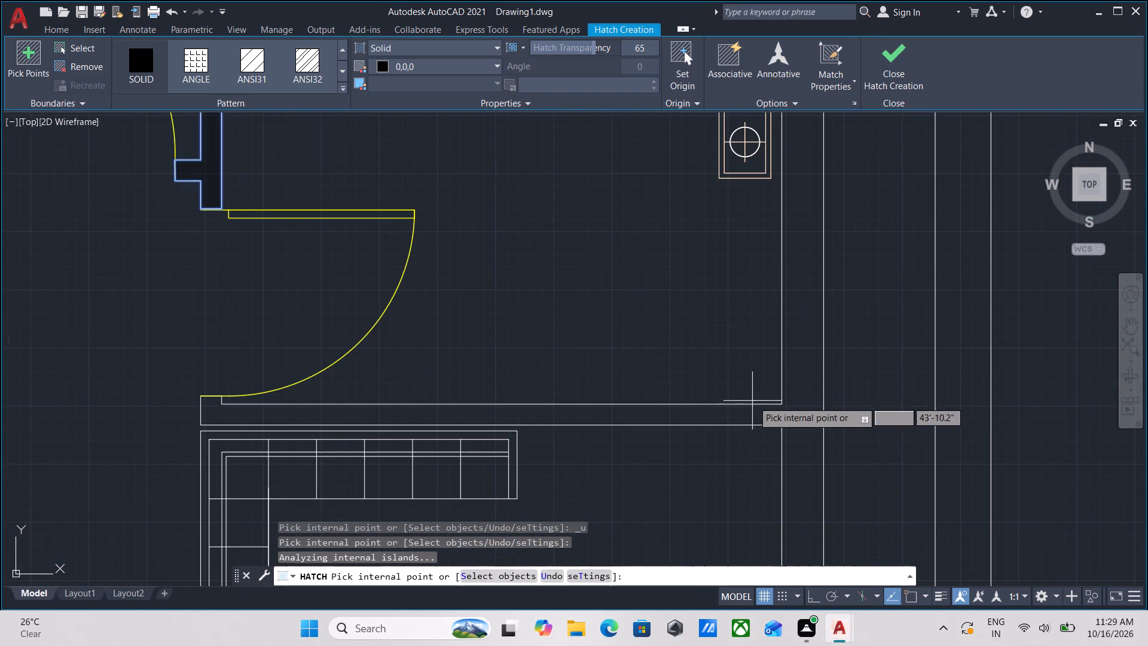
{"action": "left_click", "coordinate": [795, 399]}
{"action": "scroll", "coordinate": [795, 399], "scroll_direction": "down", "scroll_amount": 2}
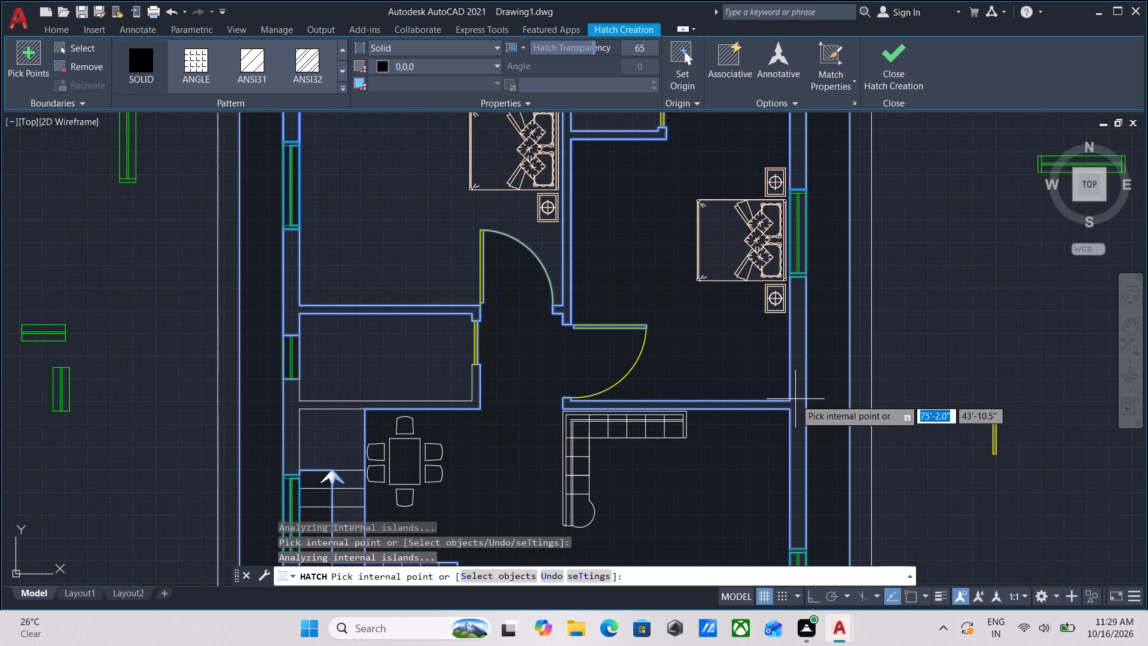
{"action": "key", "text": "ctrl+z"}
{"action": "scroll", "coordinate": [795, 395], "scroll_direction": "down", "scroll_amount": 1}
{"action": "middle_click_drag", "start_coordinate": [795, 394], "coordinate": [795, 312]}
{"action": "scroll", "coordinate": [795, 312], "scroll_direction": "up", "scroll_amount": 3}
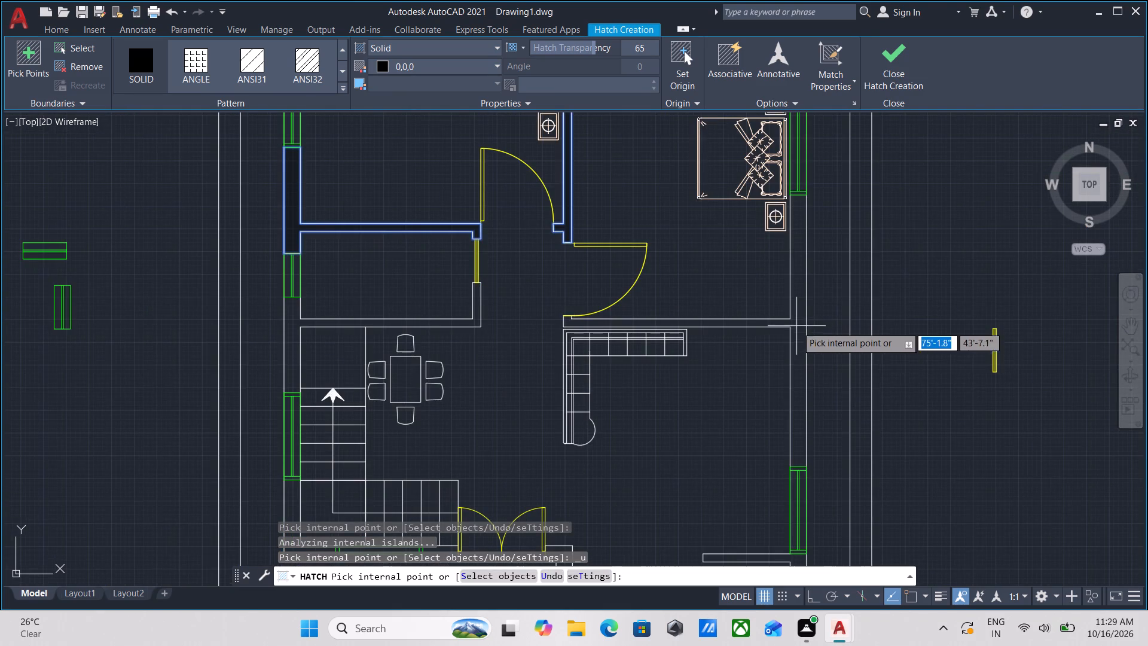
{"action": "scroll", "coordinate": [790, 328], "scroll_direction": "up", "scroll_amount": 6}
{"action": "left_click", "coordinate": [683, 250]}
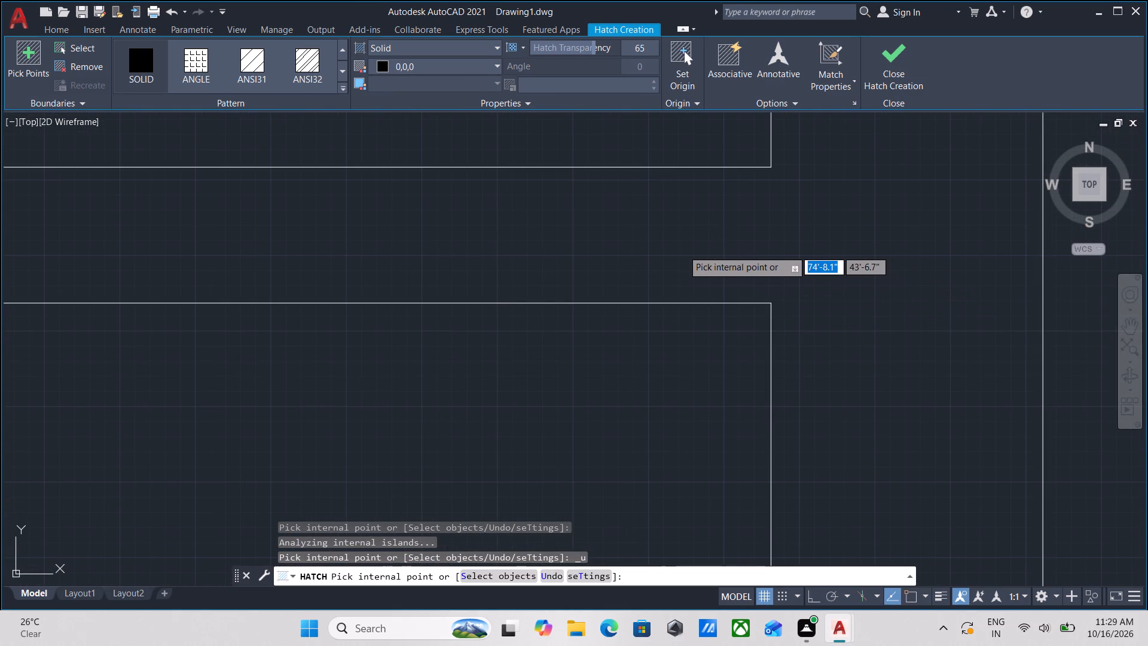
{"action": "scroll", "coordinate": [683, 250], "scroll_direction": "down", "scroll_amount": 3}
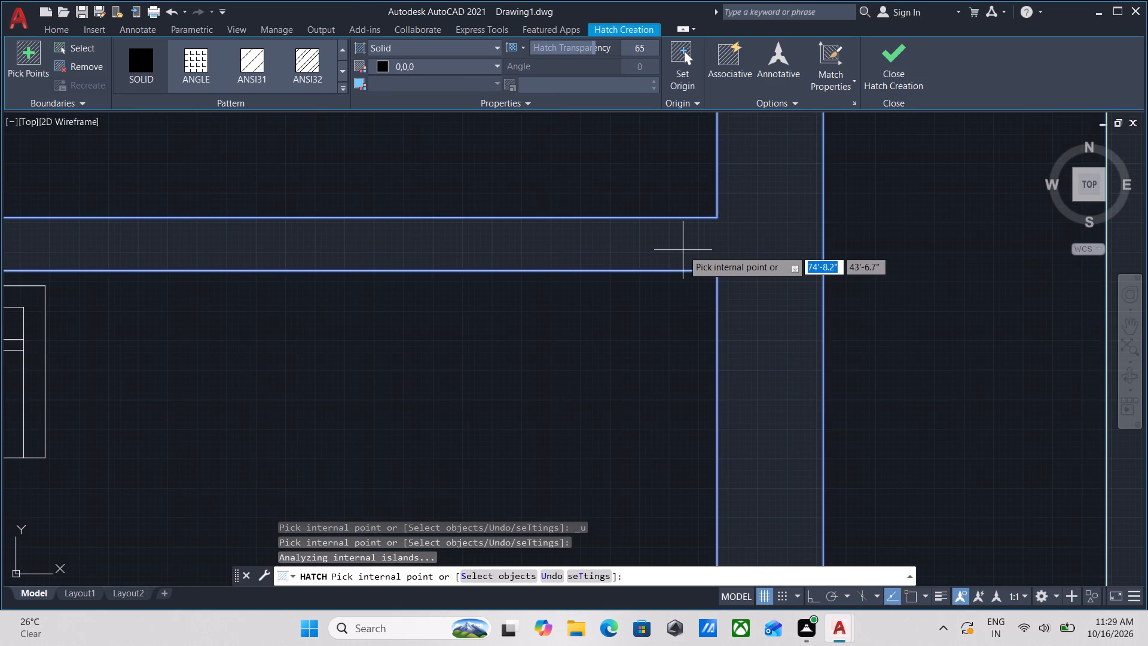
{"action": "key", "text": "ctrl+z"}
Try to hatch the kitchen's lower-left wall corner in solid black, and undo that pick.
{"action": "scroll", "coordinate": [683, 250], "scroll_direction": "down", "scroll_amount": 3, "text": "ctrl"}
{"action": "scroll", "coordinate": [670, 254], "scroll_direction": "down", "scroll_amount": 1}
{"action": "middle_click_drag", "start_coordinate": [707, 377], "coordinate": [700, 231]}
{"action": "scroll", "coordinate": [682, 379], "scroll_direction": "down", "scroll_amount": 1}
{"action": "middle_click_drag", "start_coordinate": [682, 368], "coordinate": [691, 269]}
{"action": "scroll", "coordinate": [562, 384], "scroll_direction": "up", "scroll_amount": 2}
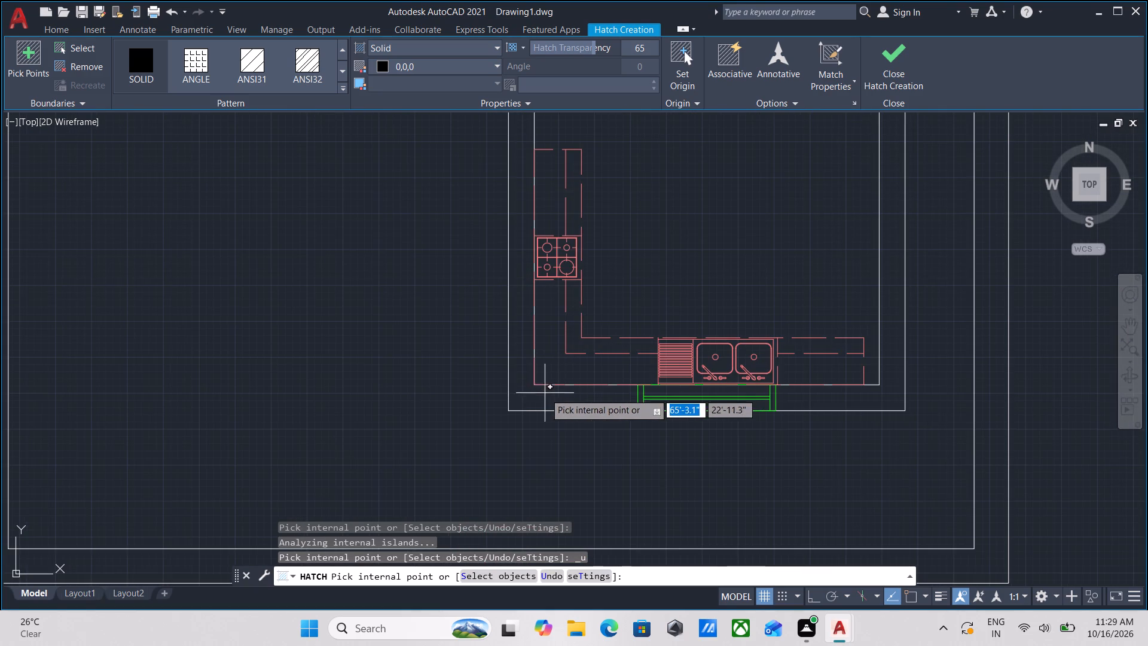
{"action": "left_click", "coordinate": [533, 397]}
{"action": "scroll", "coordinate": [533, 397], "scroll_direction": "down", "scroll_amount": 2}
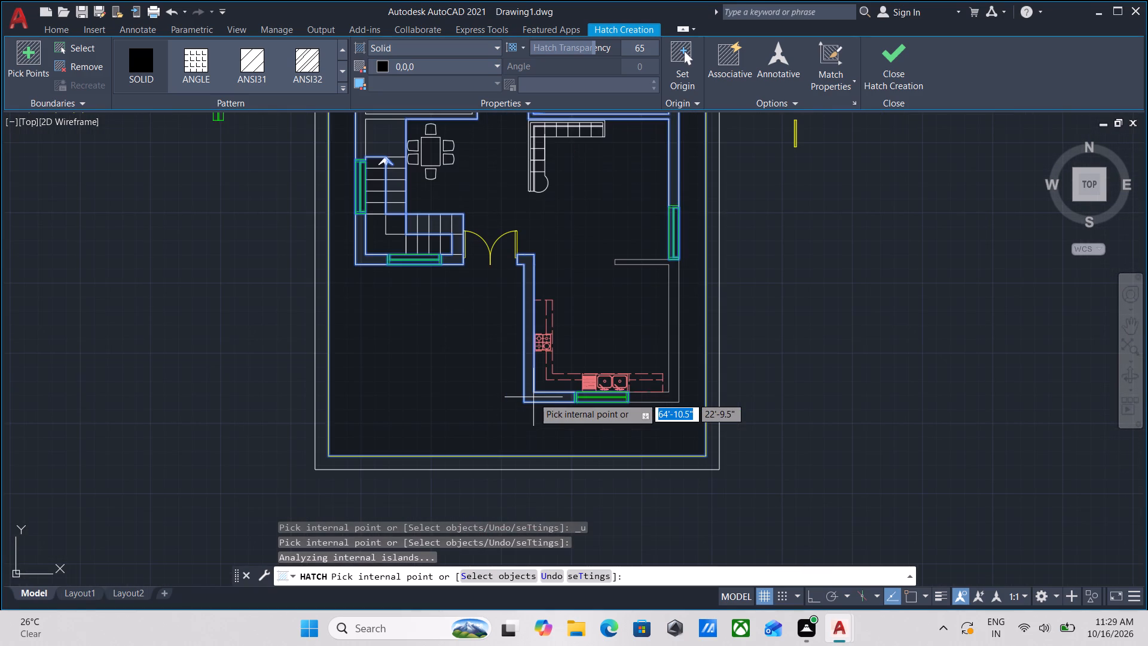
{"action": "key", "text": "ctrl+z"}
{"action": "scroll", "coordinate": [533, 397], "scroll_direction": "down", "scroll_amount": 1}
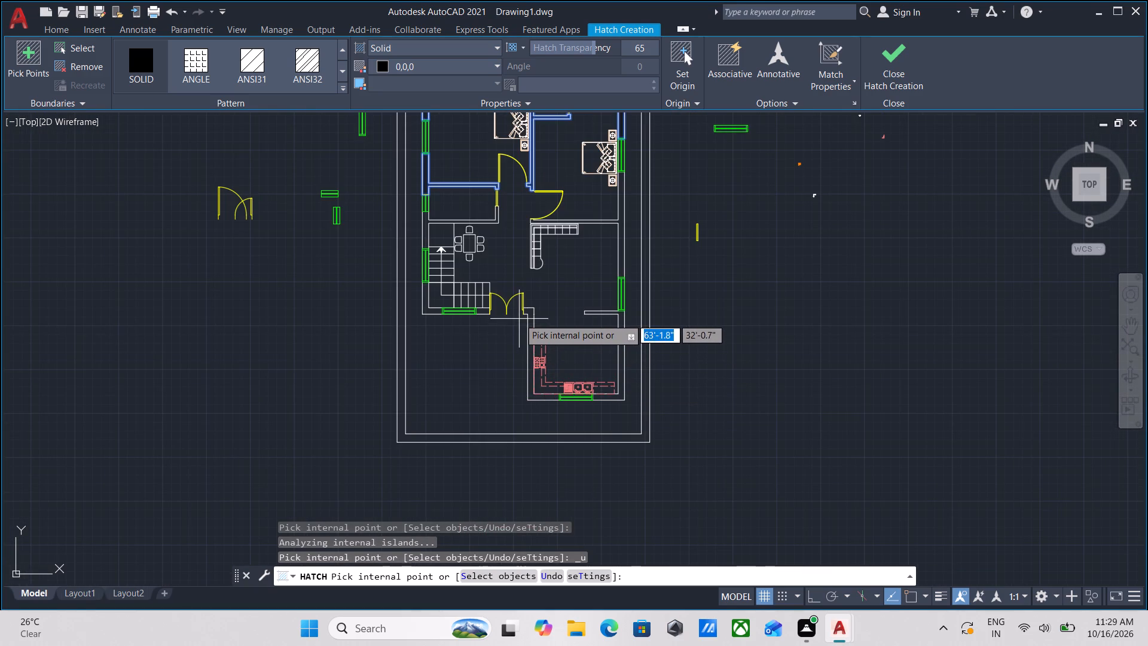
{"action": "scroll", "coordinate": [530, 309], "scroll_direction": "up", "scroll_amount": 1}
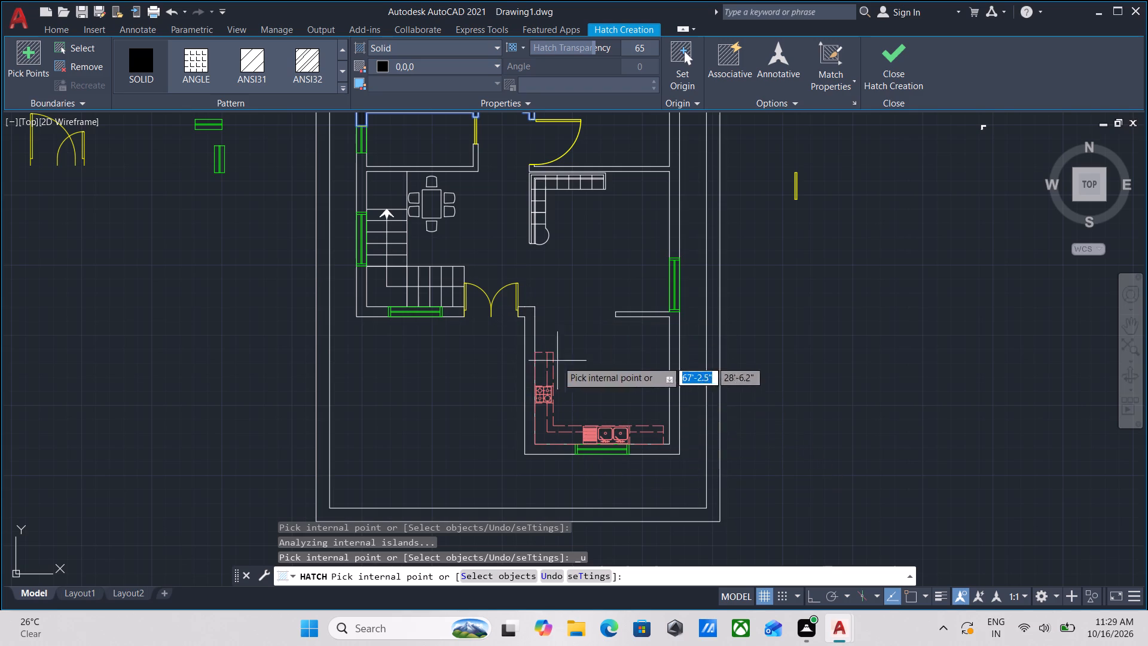
Add the kitchen's side walls and the right outer wall with the partition below the right bedroom to the black solid hatch.
{"action": "left_click", "coordinate": [527, 317]}
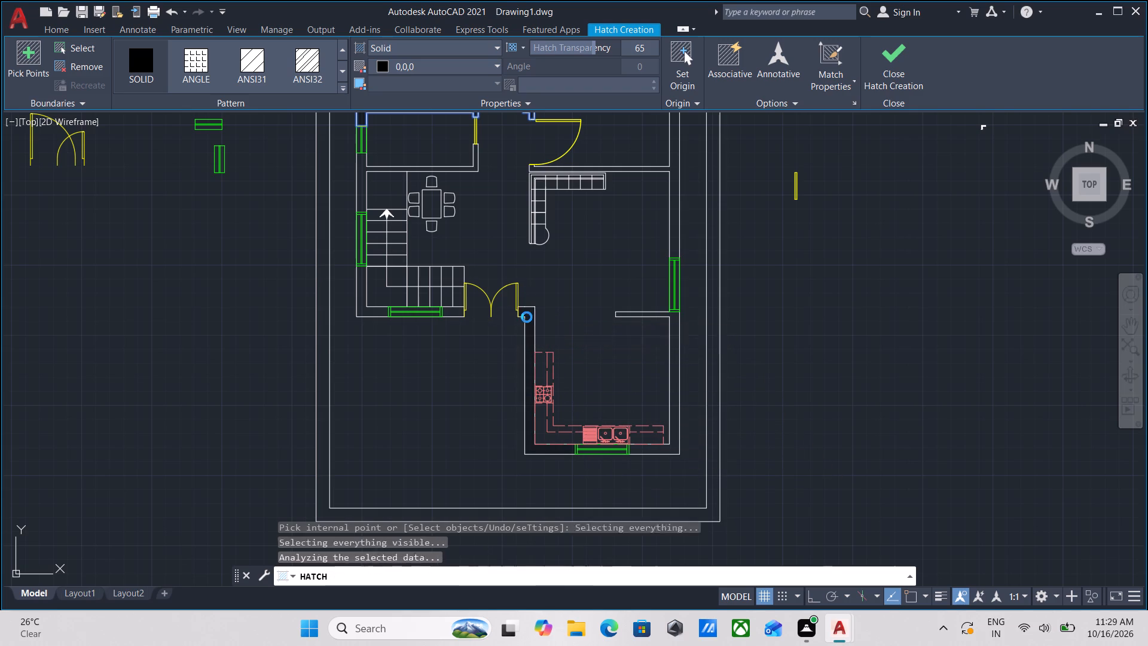
{"action": "left_click", "coordinate": [676, 337]}
{"action": "middle_click_drag", "start_coordinate": [670, 413], "coordinate": [650, 541]}
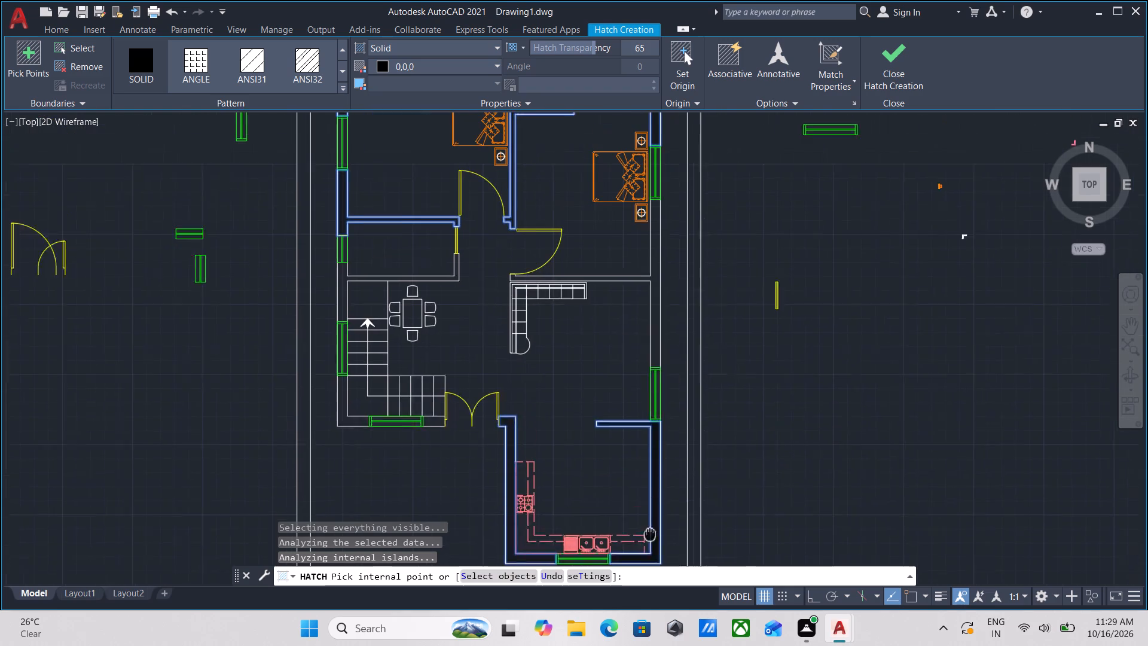
{"action": "middle_click_drag", "start_coordinate": [650, 541], "coordinate": [649, 575]}
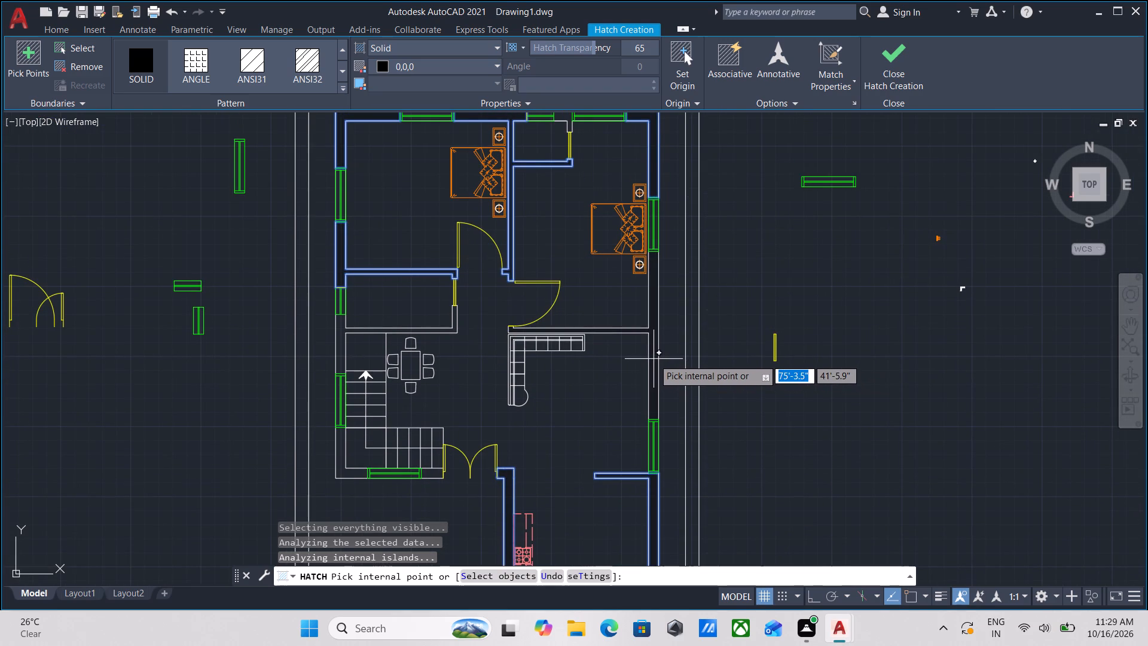
{"action": "left_click", "coordinate": [654, 359]}
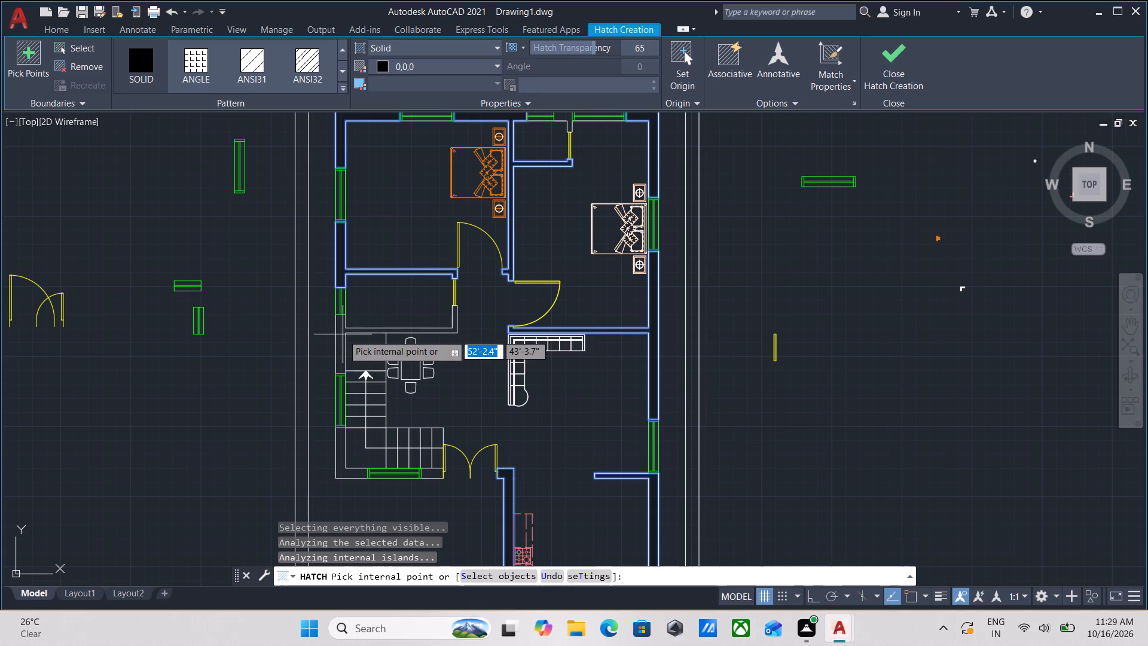
Add the small left room's lower wall, the stair corner and the short wall beside the double door to the black hatch, and finish it.
{"action": "scroll", "coordinate": [343, 334], "scroll_direction": "down", "scroll_amount": 1}
{"action": "scroll", "coordinate": [342, 334], "scroll_direction": "up", "scroll_amount": 3}
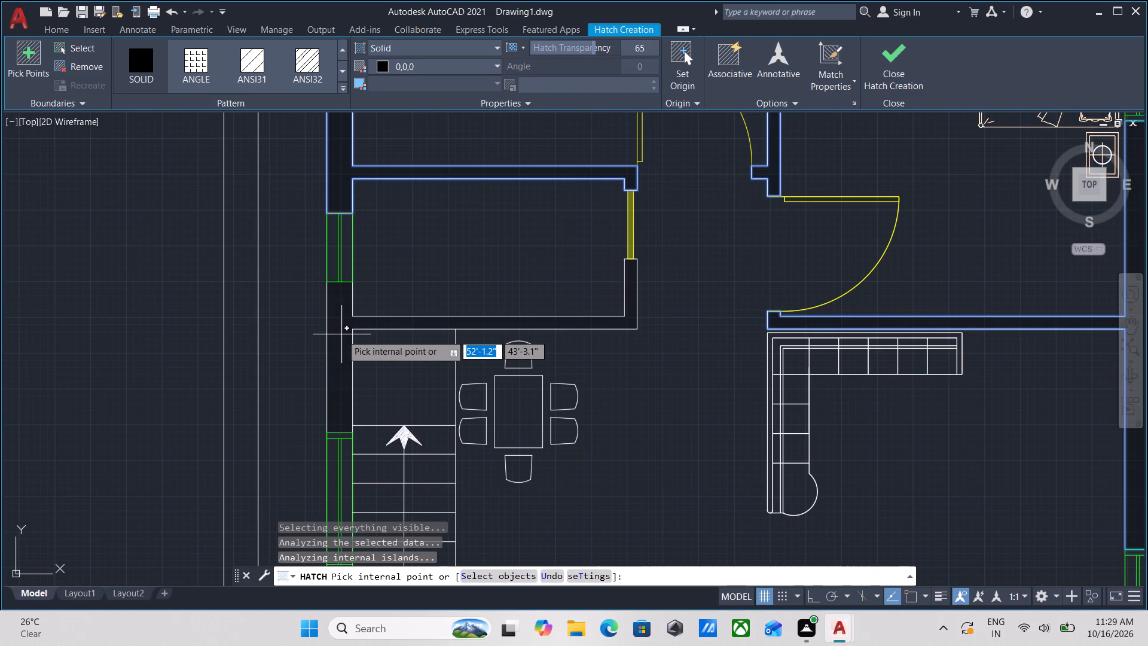
{"action": "left_click", "coordinate": [341, 334]}
{"action": "scroll", "coordinate": [341, 334], "scroll_direction": "down", "scroll_amount": 3}
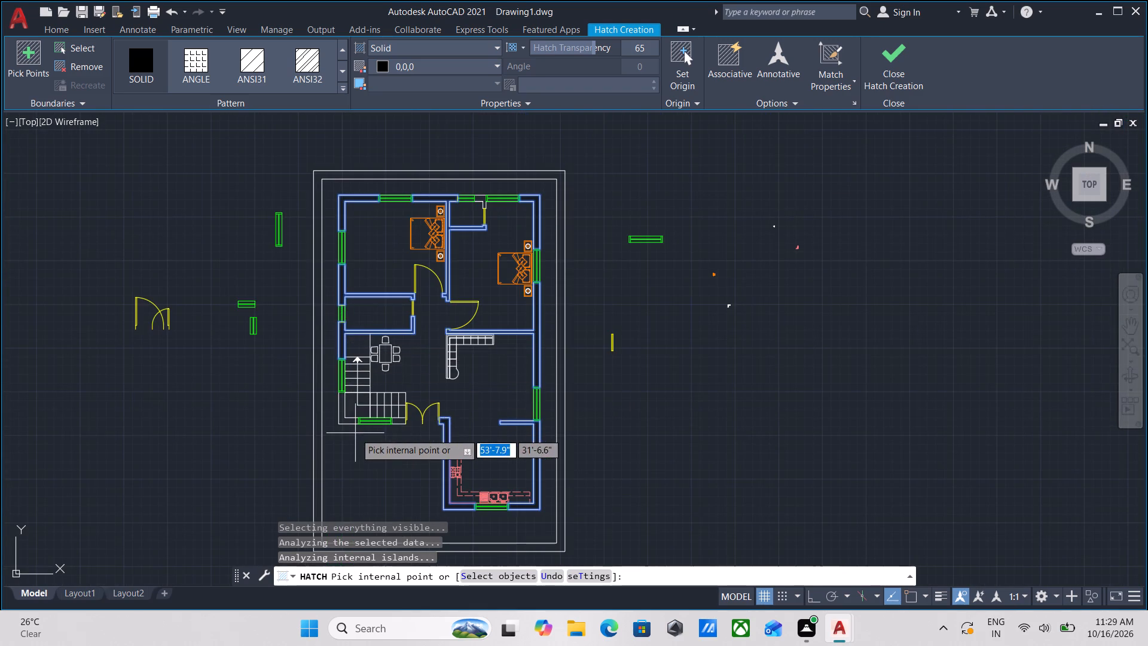
{"action": "scroll", "coordinate": [355, 433], "scroll_direction": "up", "scroll_amount": 6}
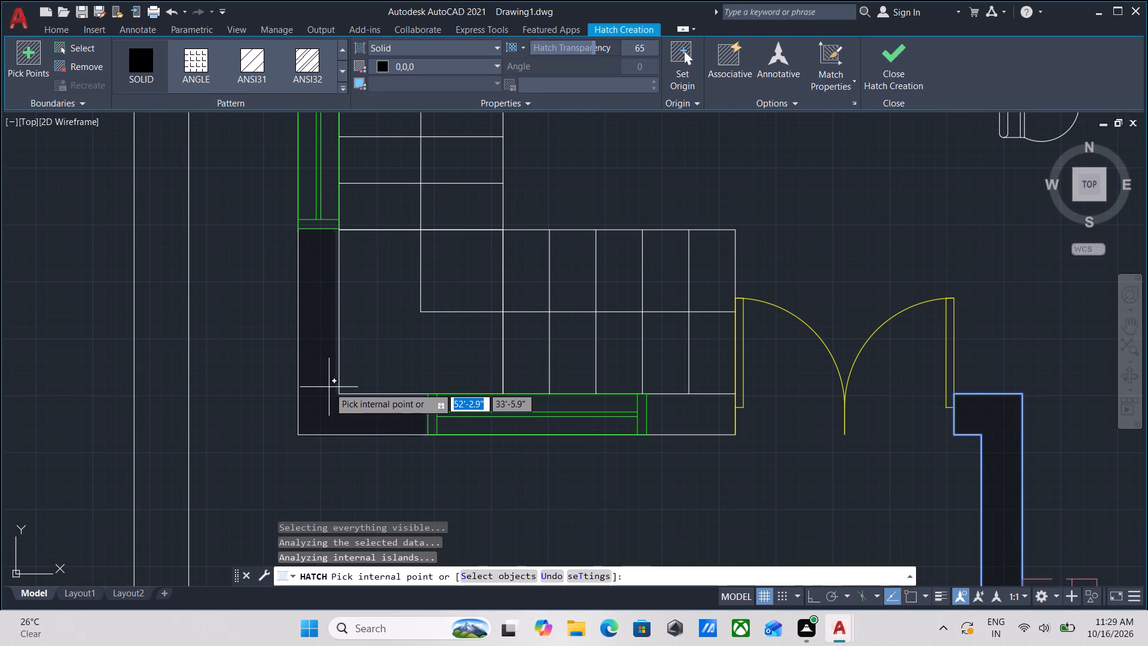
{"action": "left_click", "coordinate": [329, 387]}
{"action": "scroll", "coordinate": [329, 387], "scroll_direction": "down", "scroll_amount": 2}
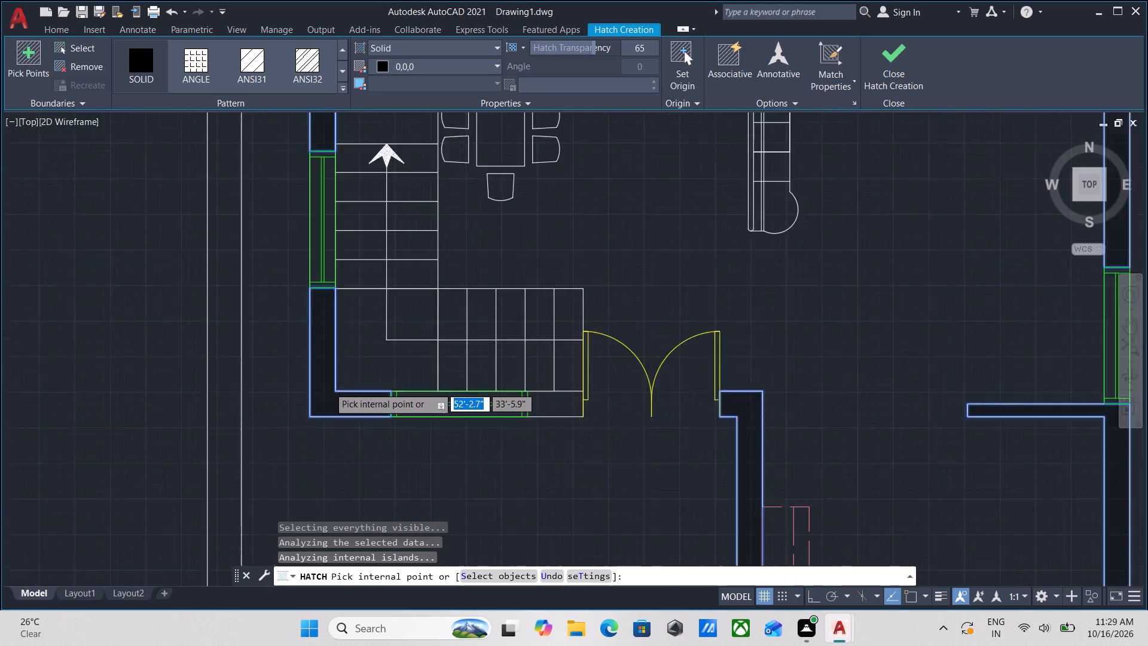
{"action": "scroll", "coordinate": [466, 397], "scroll_direction": "up", "scroll_amount": 2}
{"action": "left_click", "coordinate": [466, 397]}
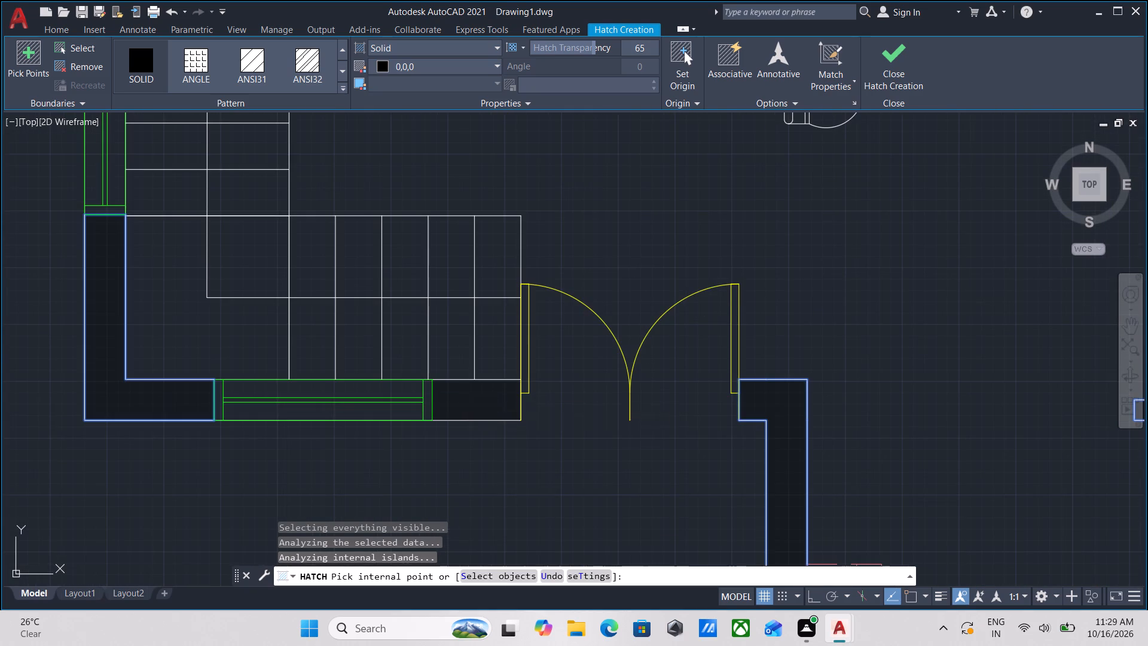
{"action": "scroll", "coordinate": [466, 397], "scroll_direction": "down", "scroll_amount": 3}
{"action": "scroll", "coordinate": [582, 437], "scroll_direction": "up", "scroll_amount": 2}
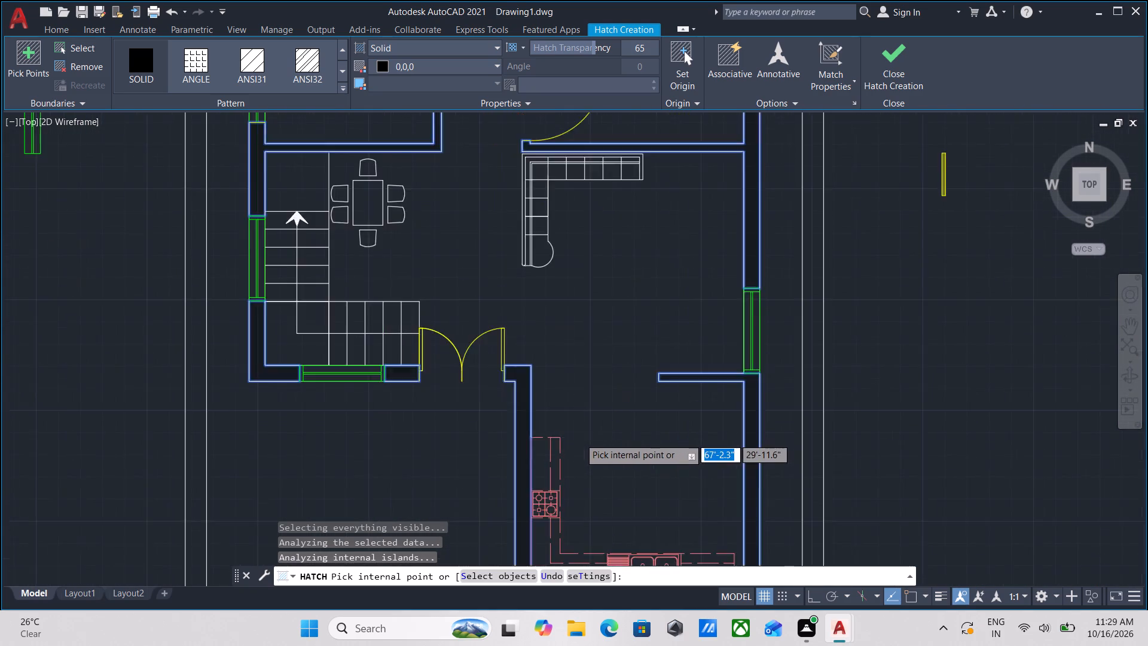
{"action": "scroll", "coordinate": [558, 405], "scroll_direction": "down", "scroll_amount": 2}
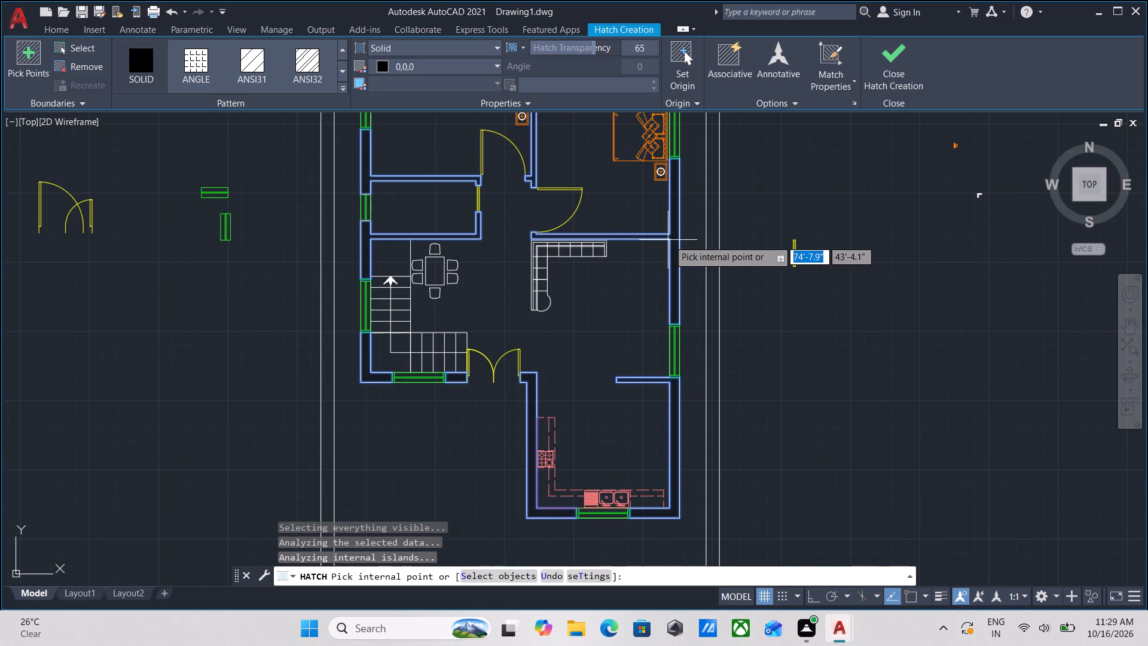
{"action": "middle_click_drag", "start_coordinate": [832, 273], "coordinate": [720, 406]}
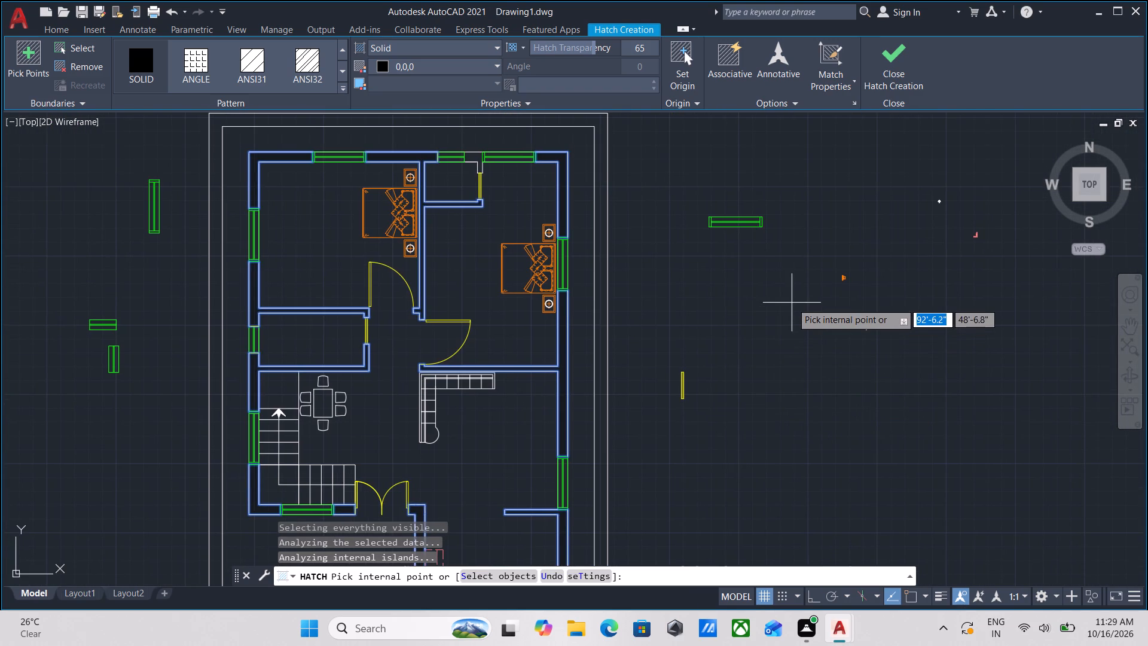
{"action": "left_click", "coordinate": [897, 68]}
Hatch both panes of the upper-left bedroom's left-wall window in solid 255,255,255 with transparency 2.
{"action": "middle_click_drag", "start_coordinate": [442, 264], "coordinate": [527, 193]}
{"action": "scroll", "coordinate": [334, 145], "scroll_direction": "up", "scroll_amount": 2}
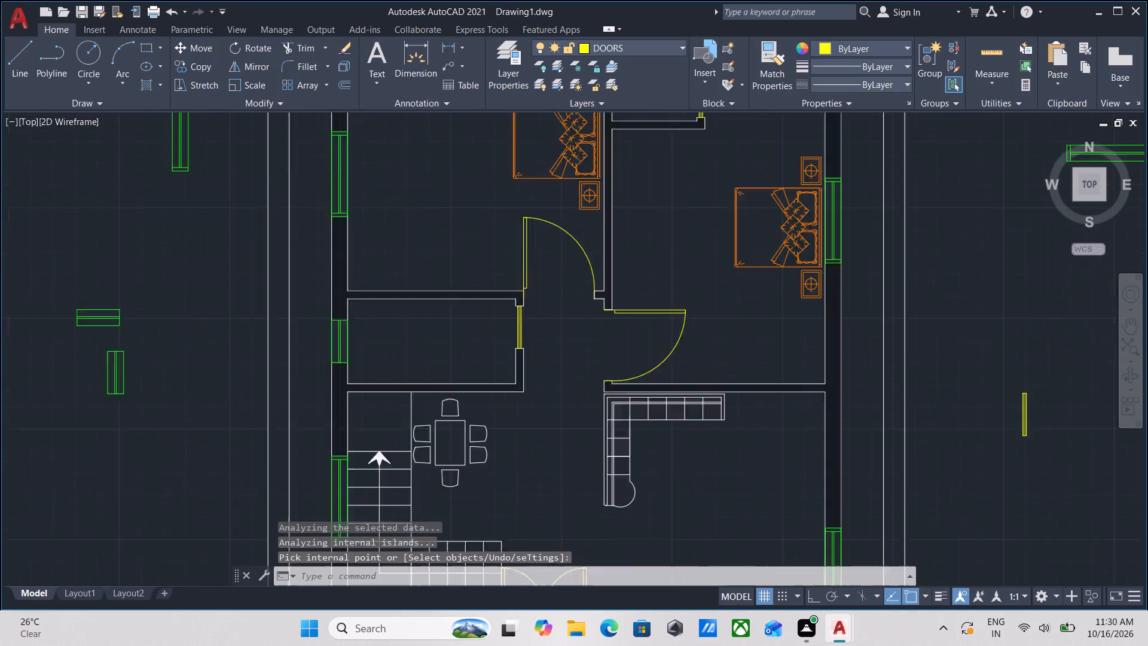
{"action": "middle_click_drag", "start_coordinate": [335, 165], "coordinate": [331, 234]}
{"action": "key", "text": "h"}
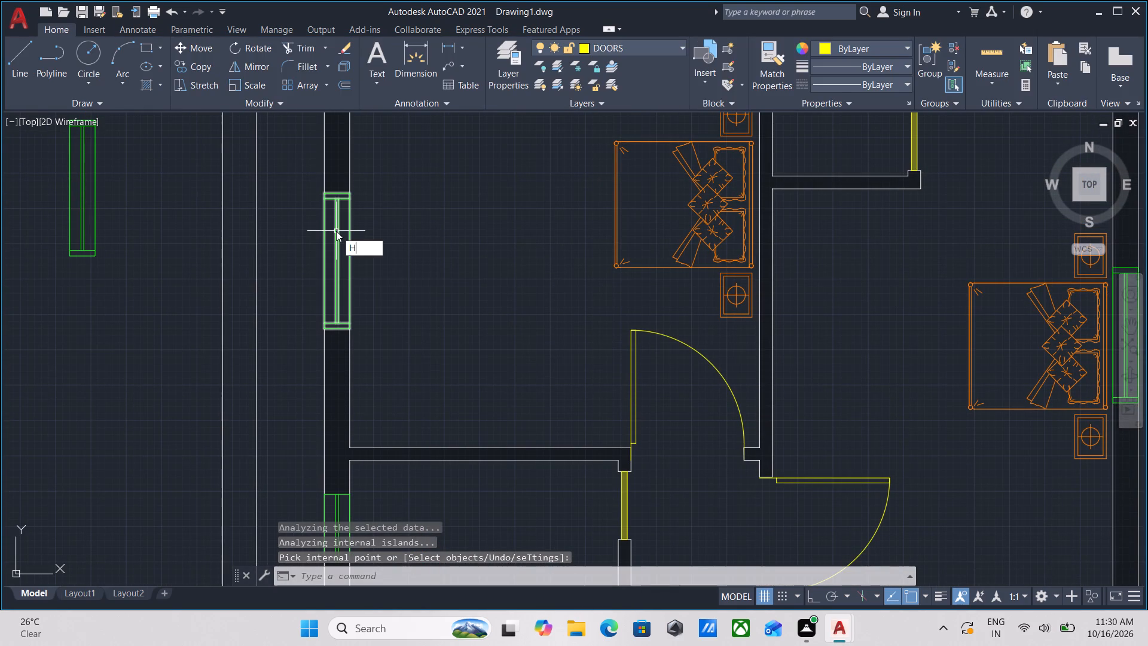
{"action": "key", "text": "Return"}
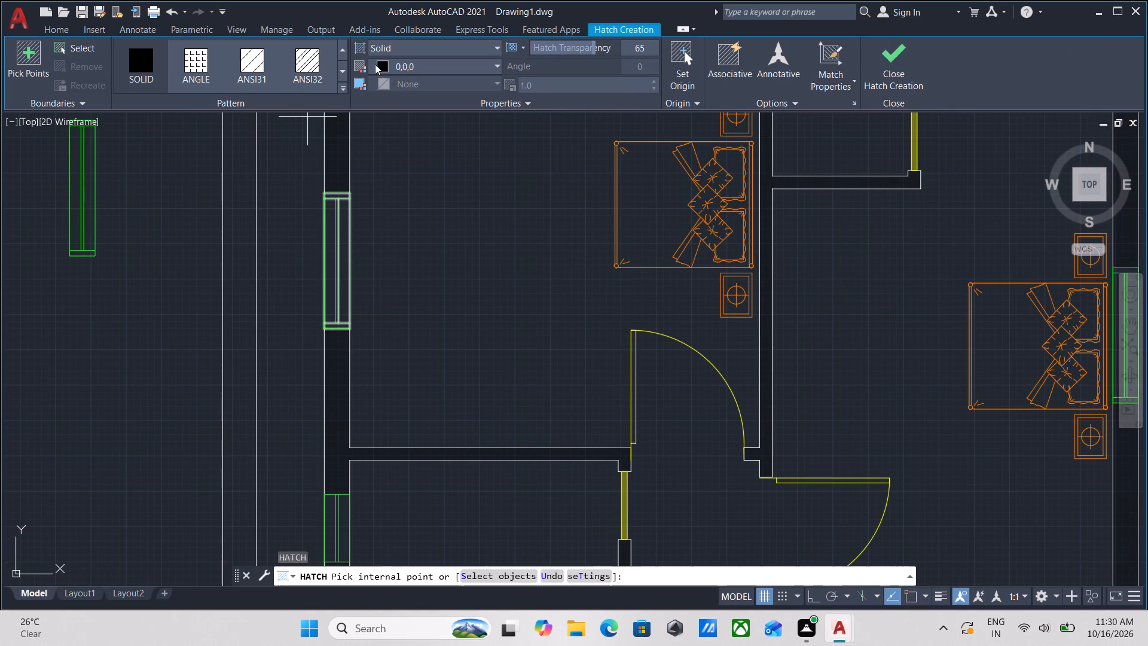
{"action": "left_click", "coordinate": [384, 62]}
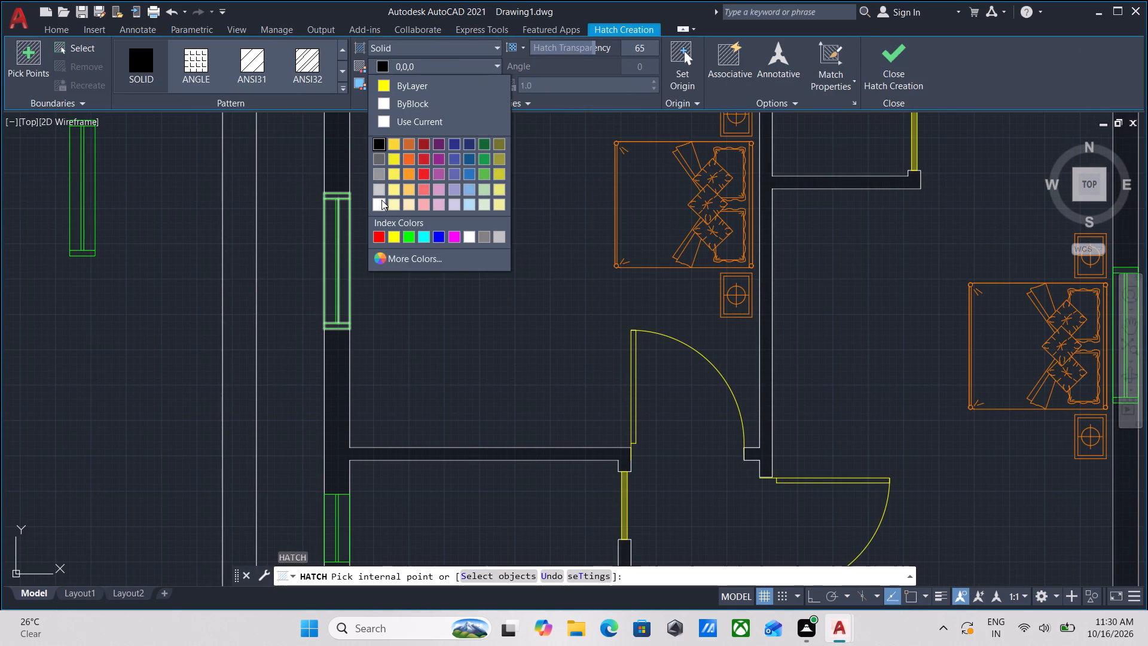
{"action": "left_click", "coordinate": [381, 200]}
{"action": "scroll", "coordinate": [334, 243], "scroll_direction": "up", "scroll_amount": 2}
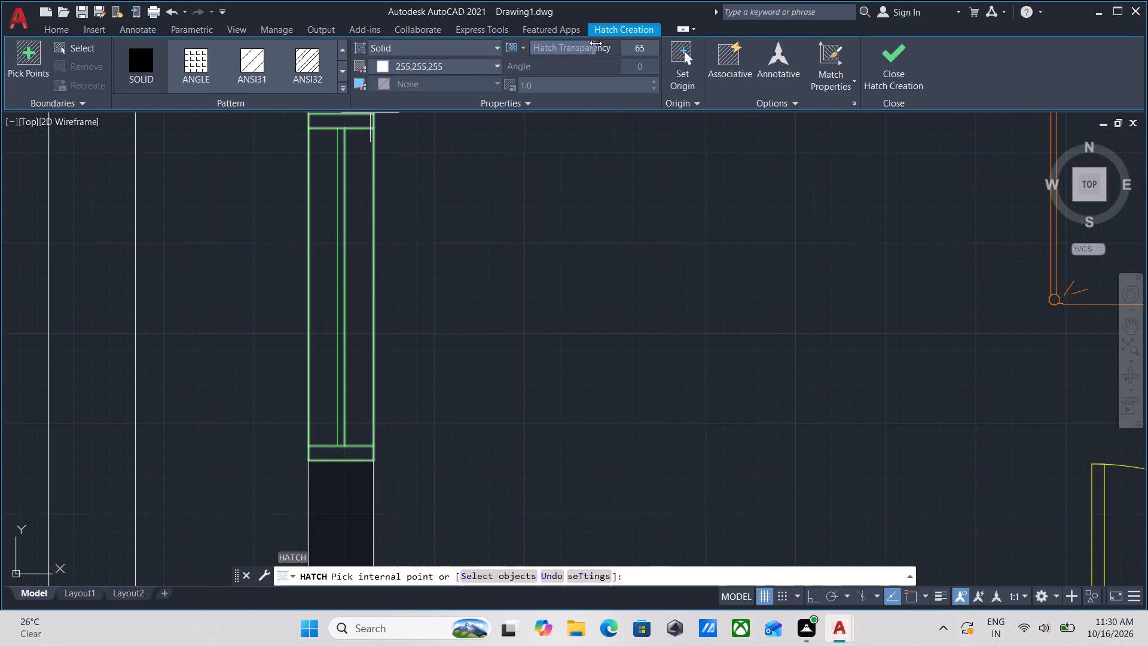
{"action": "left_click_drag", "start_coordinate": [596, 44], "coordinate": [539, 45]}
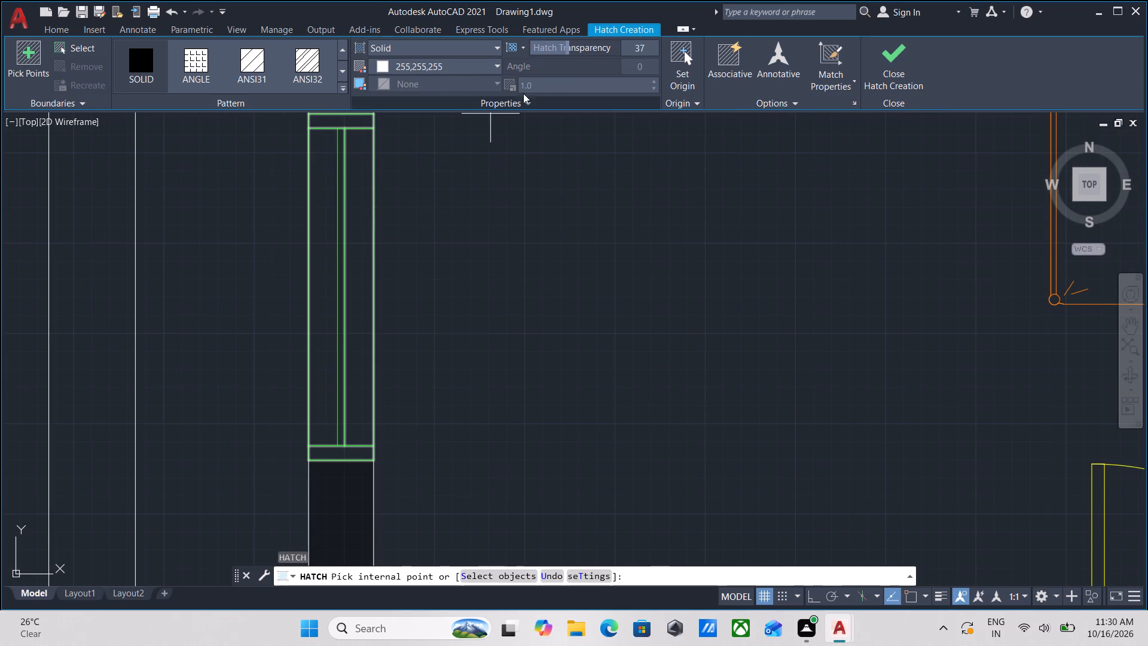
{"action": "left_click_drag", "start_coordinate": [567, 44], "coordinate": [506, 45]}
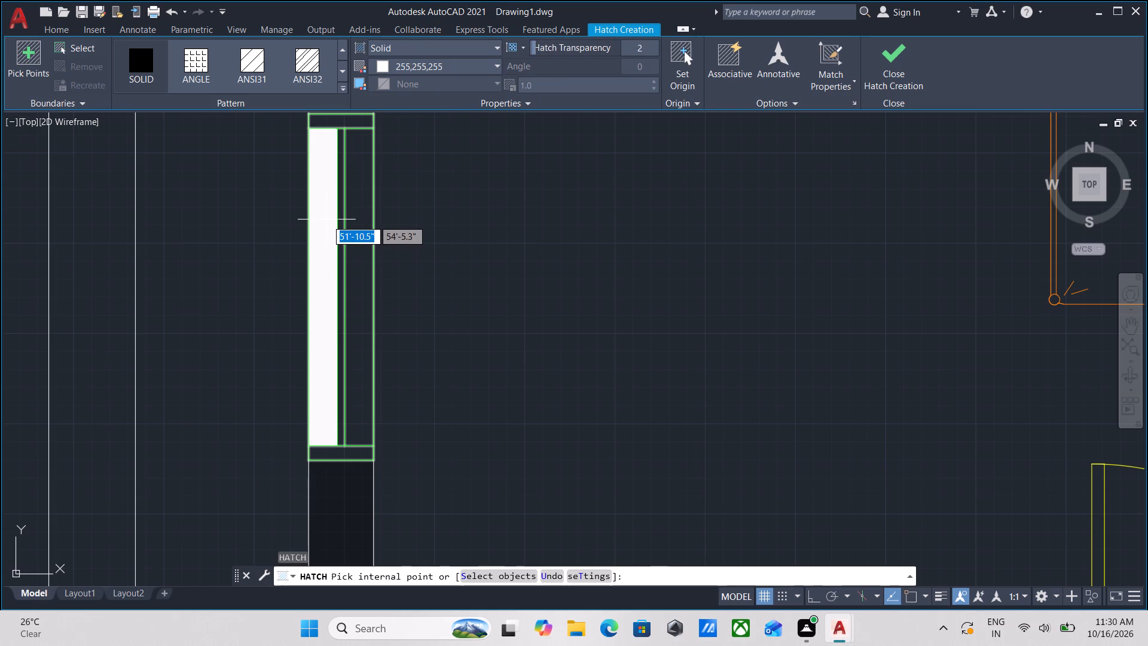
{"action": "left_click", "coordinate": [354, 200]}
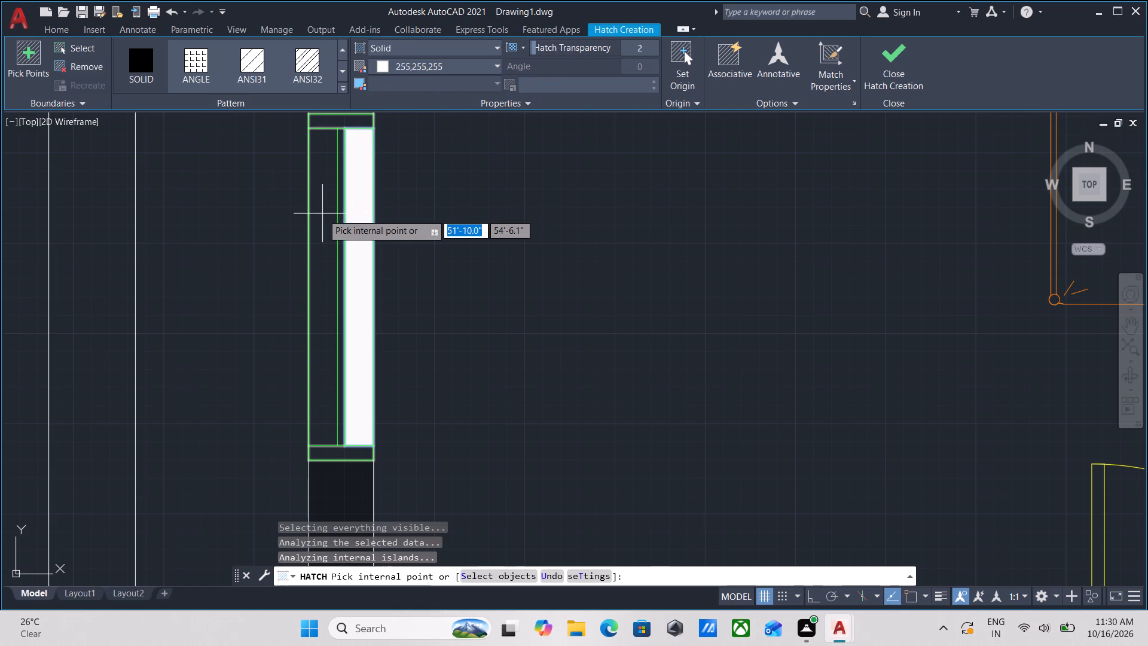
{"action": "left_click", "coordinate": [322, 214]}
Add both panes of the upper-left bedroom's top-wall window to the white solid hatch.
{"action": "scroll", "coordinate": [325, 212], "scroll_direction": "down", "scroll_amount": 1}
{"action": "middle_click_drag", "start_coordinate": [325, 212], "coordinate": [325, 247]}
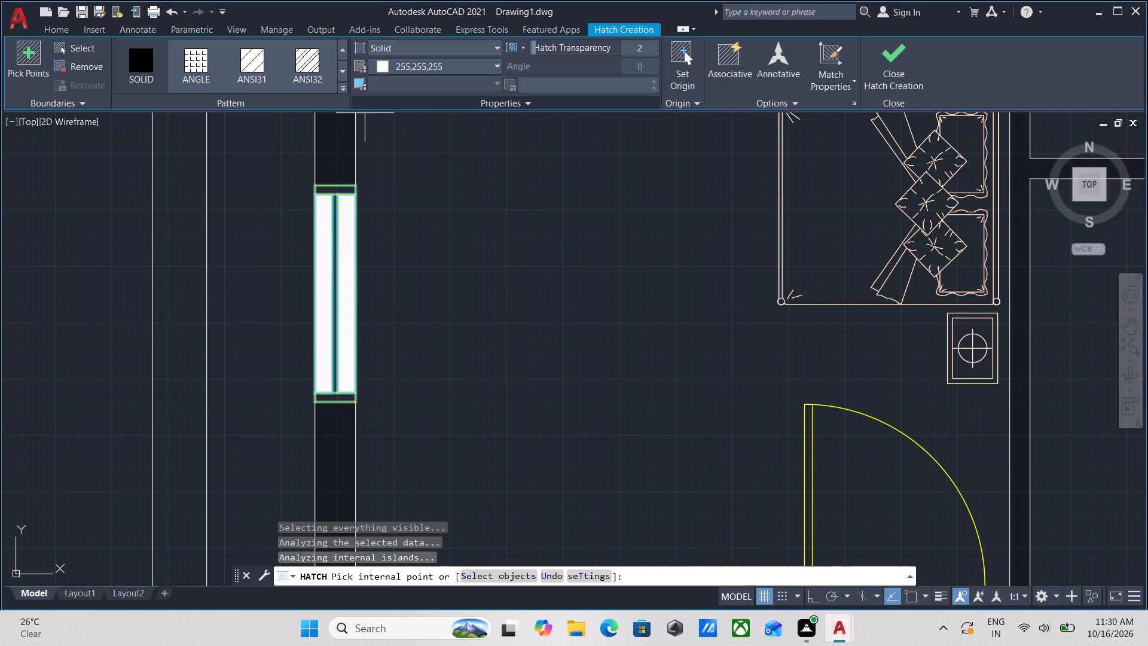
{"action": "scroll", "coordinate": [319, 284], "scroll_direction": "down", "scroll_amount": 3}
{"action": "scroll", "coordinate": [408, 203], "scroll_direction": "up", "scroll_amount": 3}
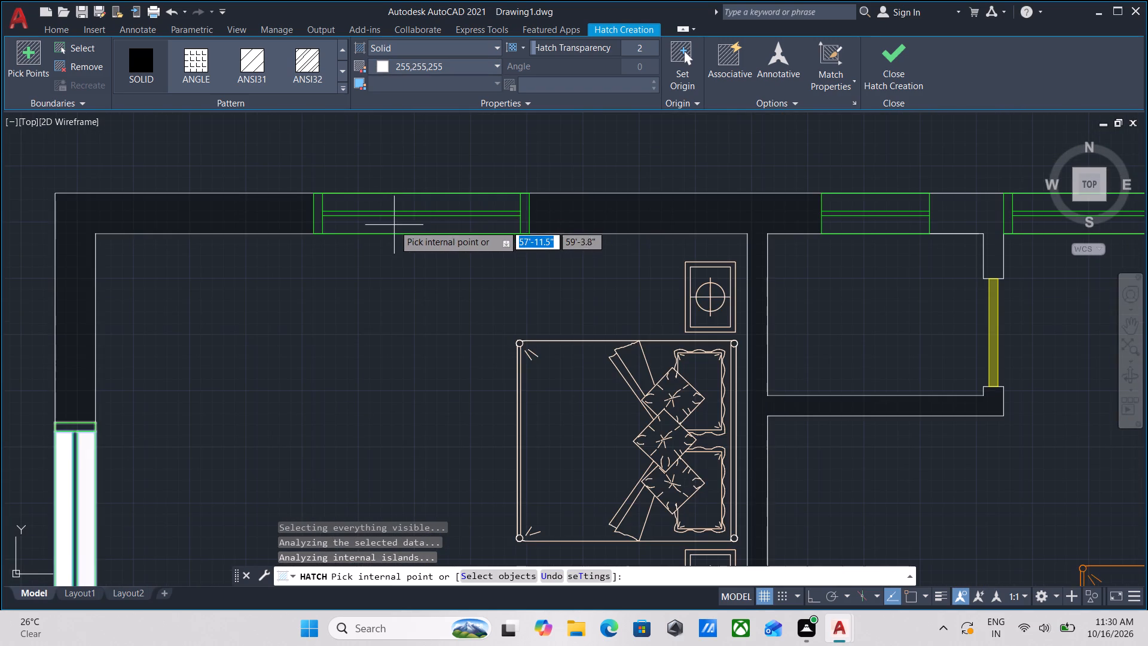
{"action": "scroll", "coordinate": [395, 226], "scroll_direction": "up", "scroll_amount": 3}
{"action": "left_click", "coordinate": [399, 223]}
{"action": "scroll", "coordinate": [399, 223], "scroll_direction": "down", "scroll_amount": 2}
{"action": "middle_click_drag", "start_coordinate": [399, 223], "coordinate": [381, 285]}
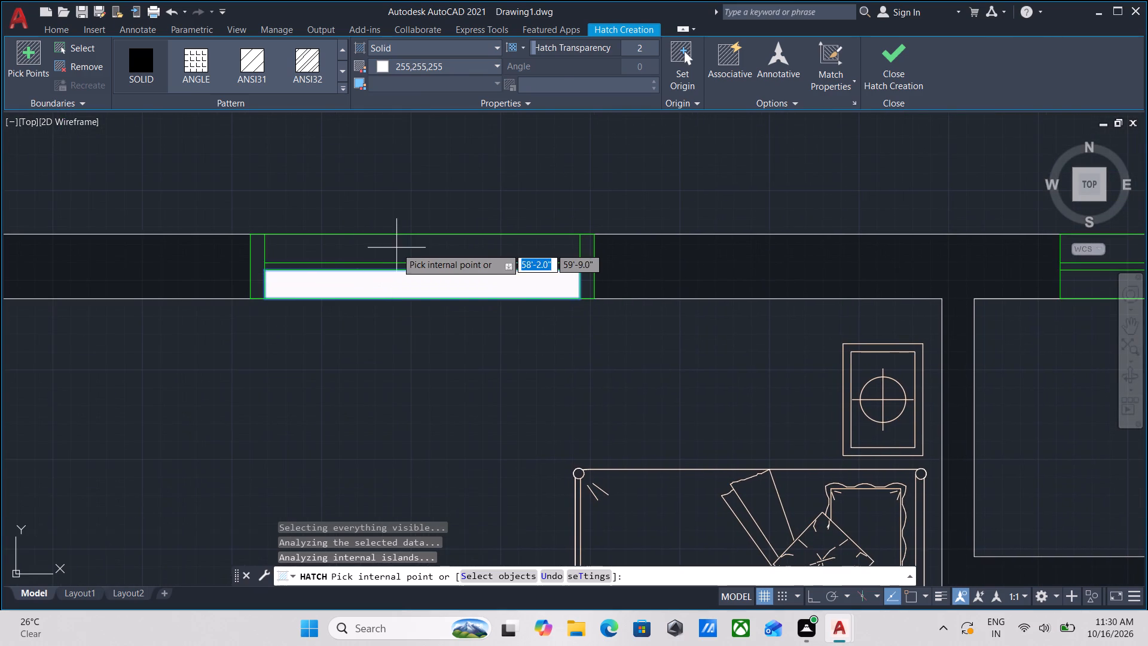
{"action": "left_click", "coordinate": [396, 245]}
Add both panes of the small upper room's window and of the right bedroom's top-wall window to the white solid hatch.
{"action": "scroll", "coordinate": [399, 244], "scroll_direction": "down", "scroll_amount": 2}
{"action": "middle_click_drag", "start_coordinate": [540, 260], "coordinate": [343, 269]}
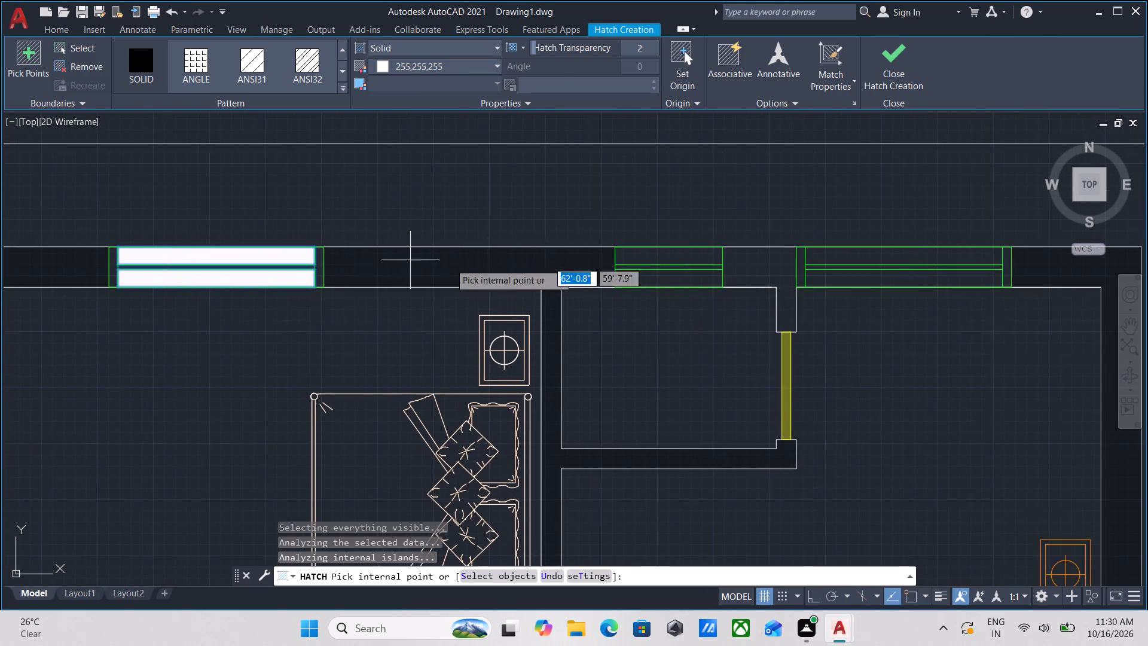
{"action": "left_click", "coordinate": [664, 271]}
{"action": "left_click", "coordinate": [660, 252]}
{"action": "scroll", "coordinate": [660, 252], "scroll_direction": "down", "scroll_amount": 1}
{"action": "middle_click_drag", "start_coordinate": [660, 252], "coordinate": [655, 252]}
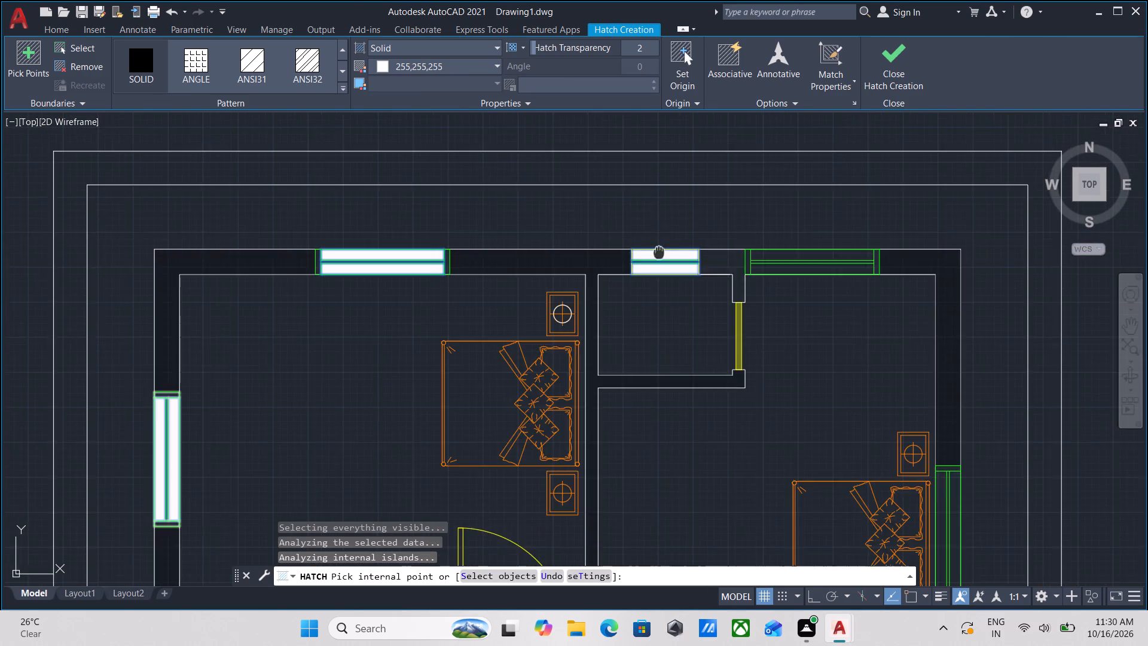
{"action": "middle_click_drag", "start_coordinate": [655, 252], "coordinate": [480, 254]}
{"action": "scroll", "coordinate": [611, 267], "scroll_direction": "up", "scroll_amount": 2}
{"action": "left_click", "coordinate": [623, 273]}
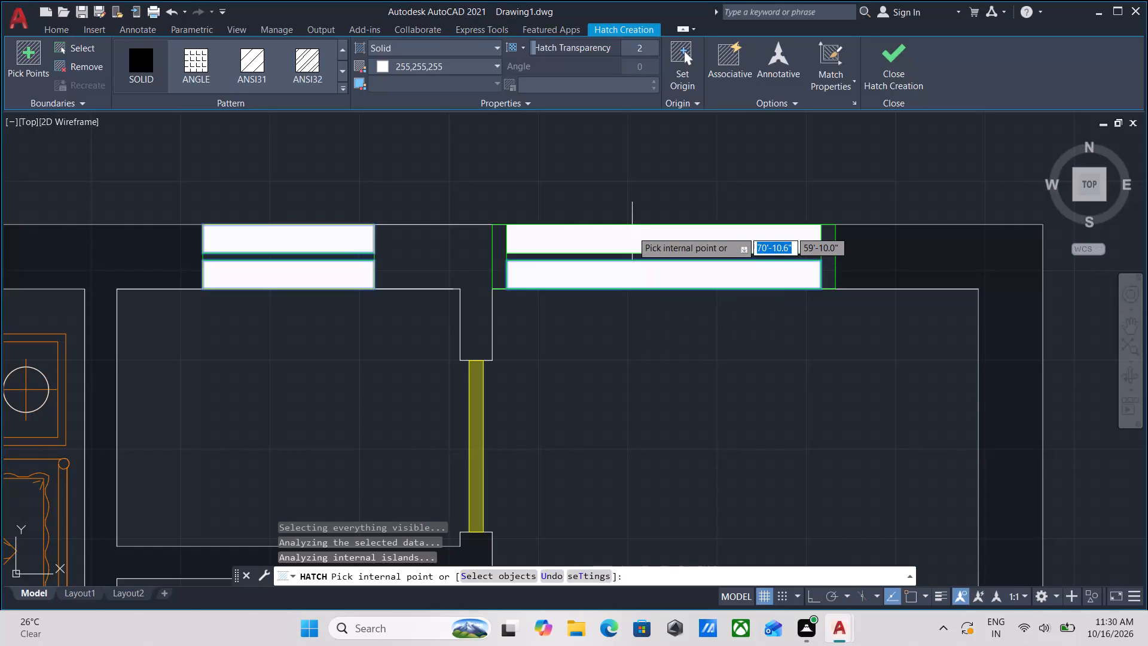
{"action": "left_click", "coordinate": [632, 231]}
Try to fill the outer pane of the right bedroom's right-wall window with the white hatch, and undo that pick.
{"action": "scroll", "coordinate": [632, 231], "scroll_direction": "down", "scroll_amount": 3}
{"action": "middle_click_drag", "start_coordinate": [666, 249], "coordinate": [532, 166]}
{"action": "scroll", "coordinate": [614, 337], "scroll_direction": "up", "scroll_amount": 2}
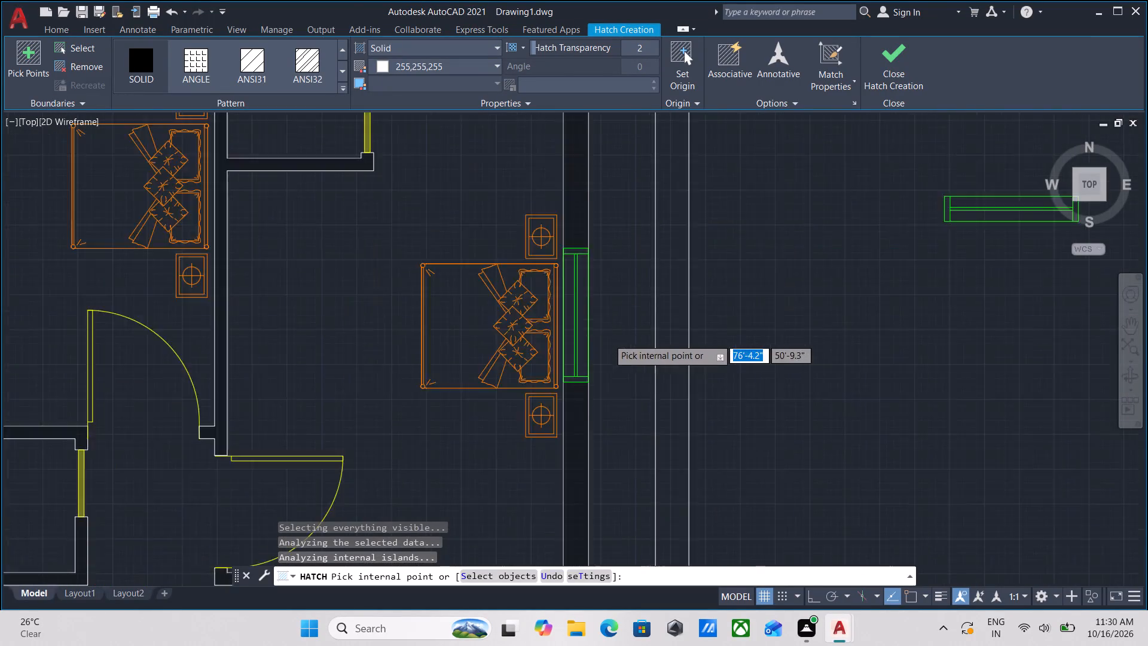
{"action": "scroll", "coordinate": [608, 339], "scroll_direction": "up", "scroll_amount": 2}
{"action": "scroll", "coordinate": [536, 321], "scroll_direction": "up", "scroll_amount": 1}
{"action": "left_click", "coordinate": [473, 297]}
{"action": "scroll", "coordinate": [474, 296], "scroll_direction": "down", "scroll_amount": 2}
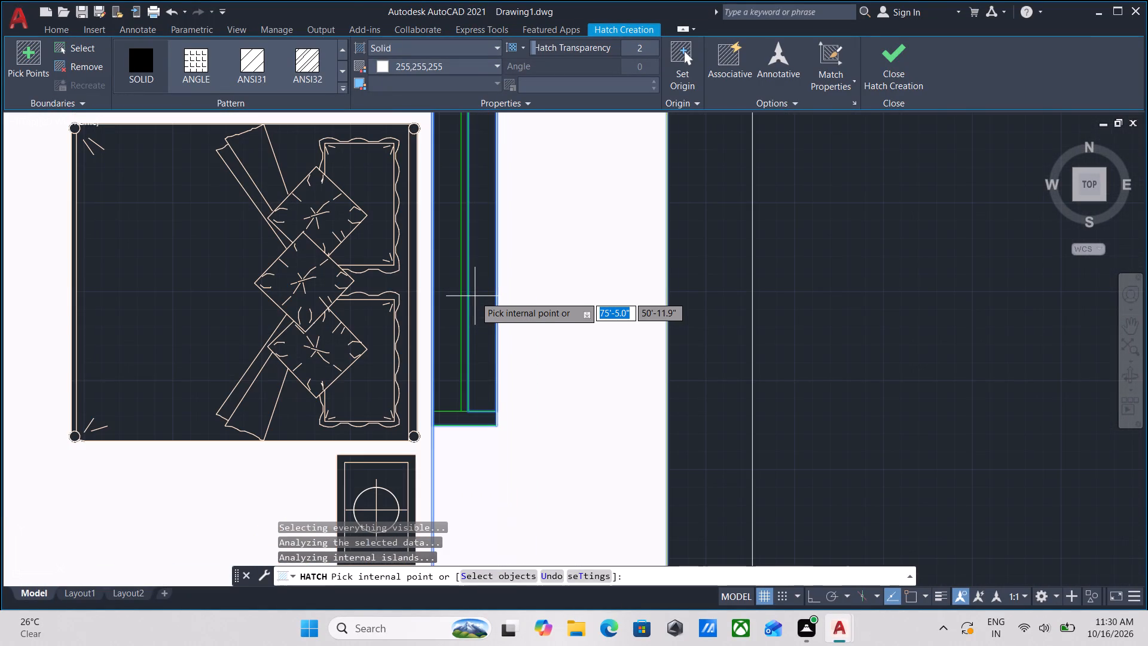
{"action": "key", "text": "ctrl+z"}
Add both panes of the right bedroom's right-wall window to the white solid hatch.
{"action": "scroll", "coordinate": [475, 296], "scroll_direction": "down", "scroll_amount": 3}
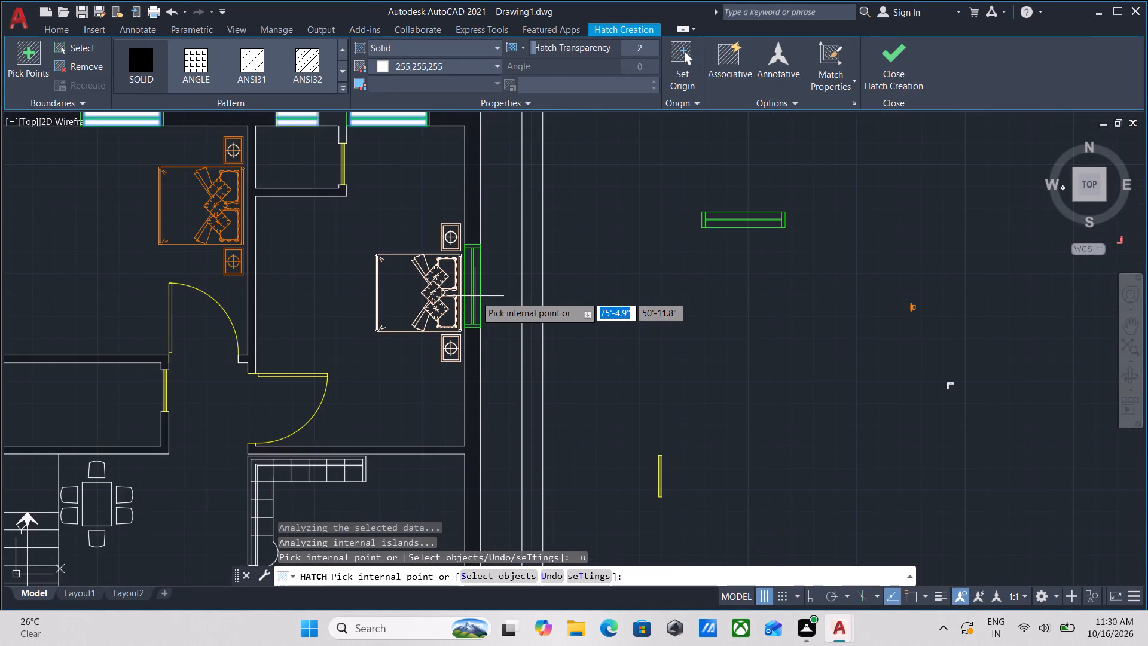
{"action": "scroll", "coordinate": [475, 296], "scroll_direction": "down", "scroll_amount": 1}
{"action": "scroll", "coordinate": [475, 296], "scroll_direction": "up", "scroll_amount": 1}
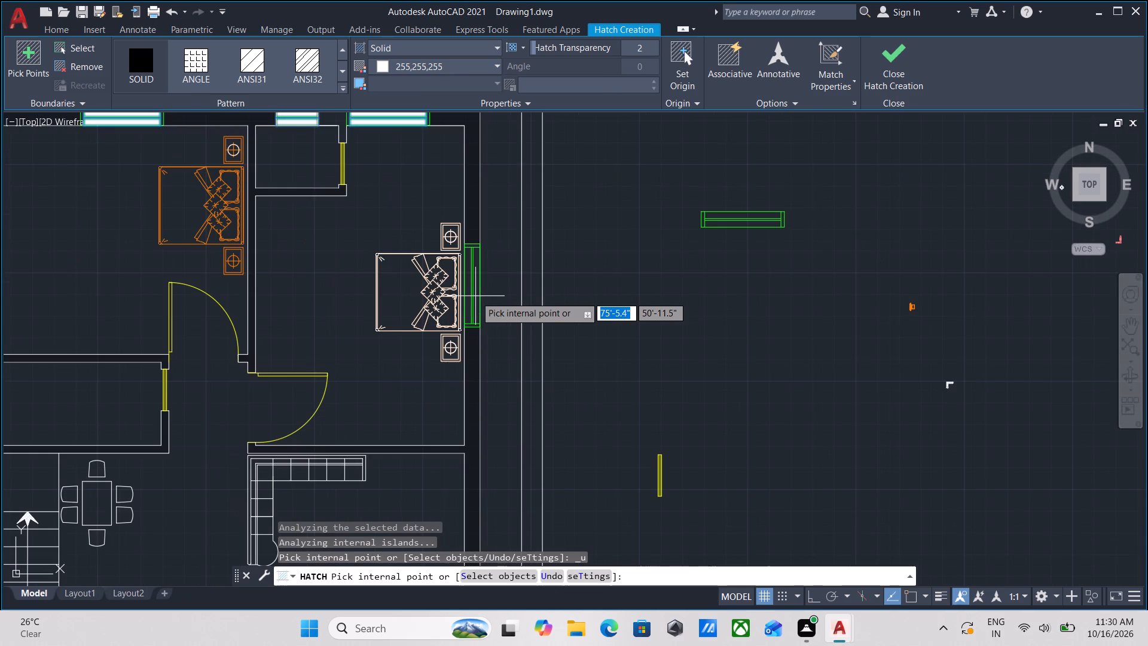
{"action": "scroll", "coordinate": [475, 296], "scroll_direction": "up", "scroll_amount": 1}
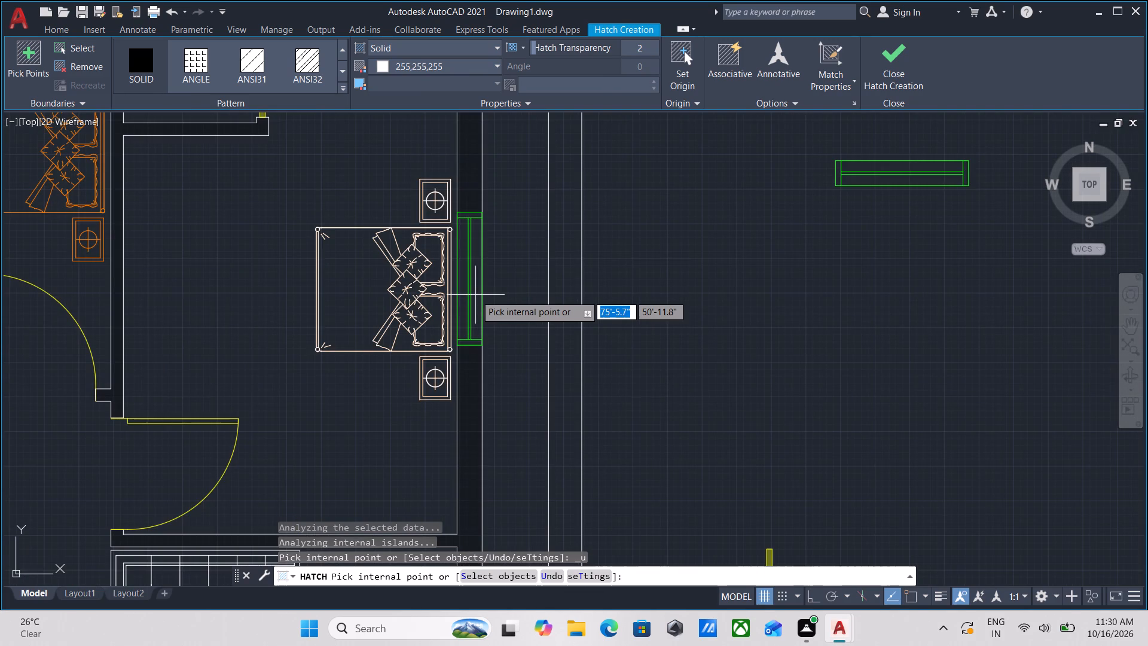
{"action": "left_click", "coordinate": [474, 290]}
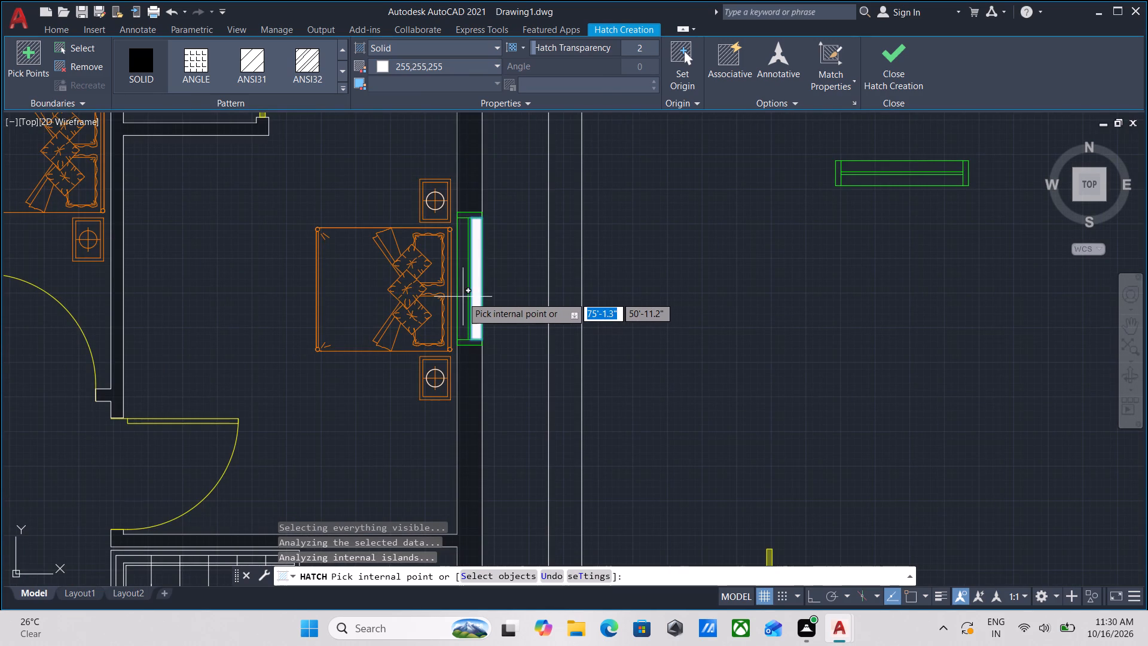
{"action": "left_click", "coordinate": [460, 296]}
Add both panes of the living area's right-wall window, just above the kitchen partition, to the white solid hatch.
{"action": "scroll", "coordinate": [462, 295], "scroll_direction": "down", "scroll_amount": 2}
{"action": "scroll", "coordinate": [569, 289], "scroll_direction": "down", "scroll_amount": 1}
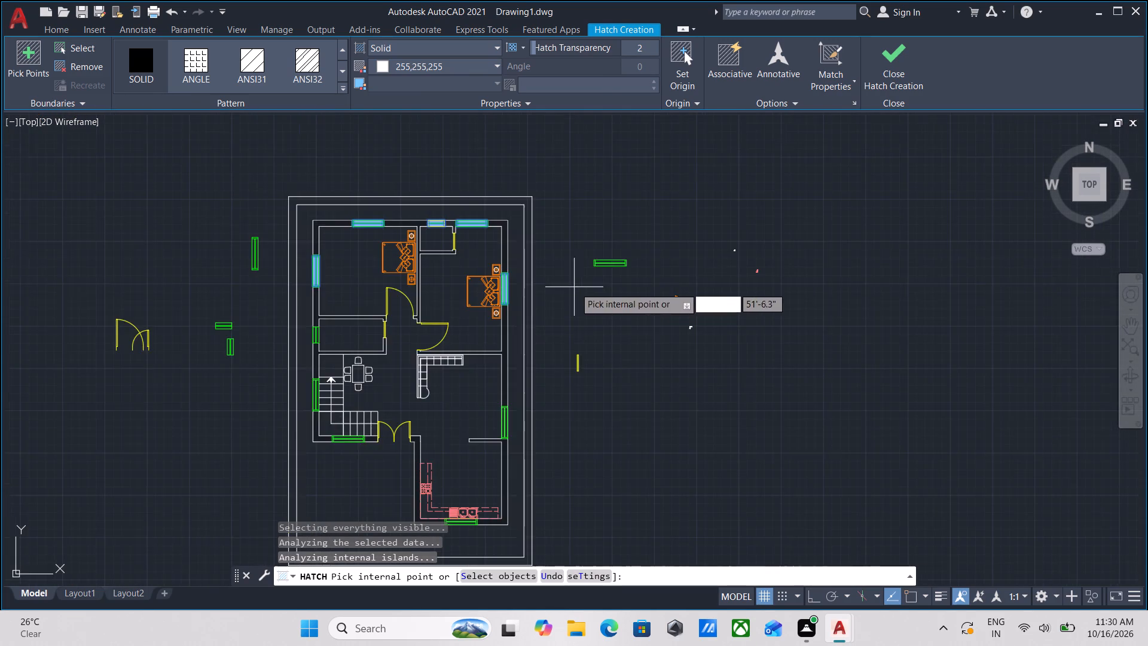
{"action": "middle_click_drag", "start_coordinate": [577, 284], "coordinate": [633, 174]}
{"action": "scroll", "coordinate": [548, 350], "scroll_direction": "up", "scroll_amount": 2}
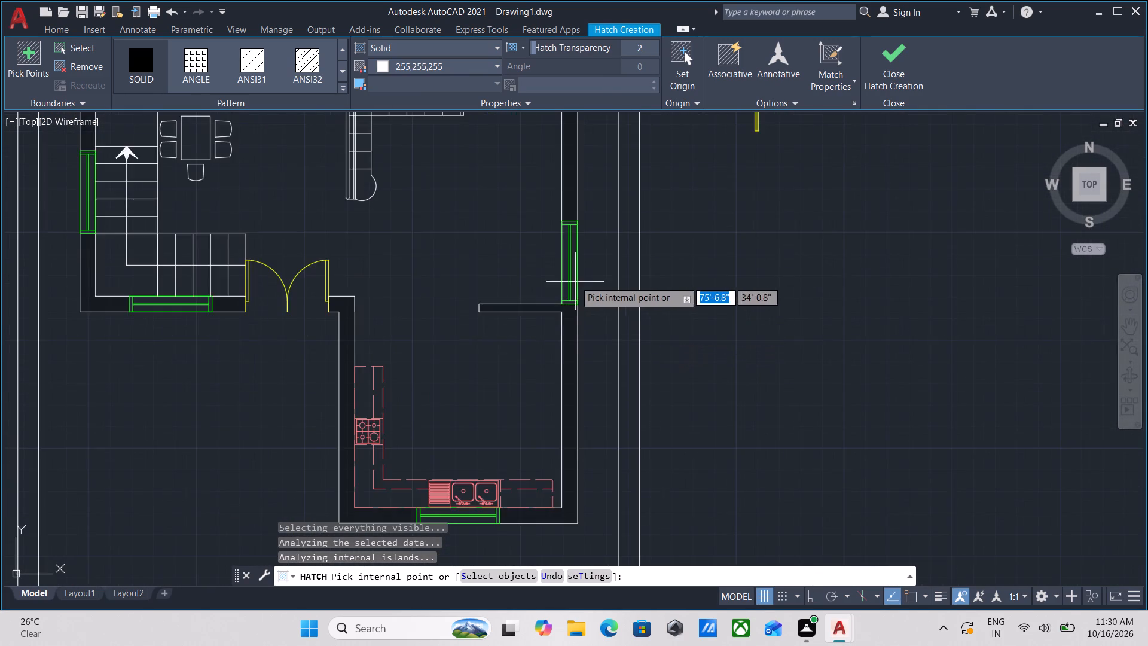
{"action": "scroll", "coordinate": [571, 276], "scroll_direction": "up", "scroll_amount": 3}
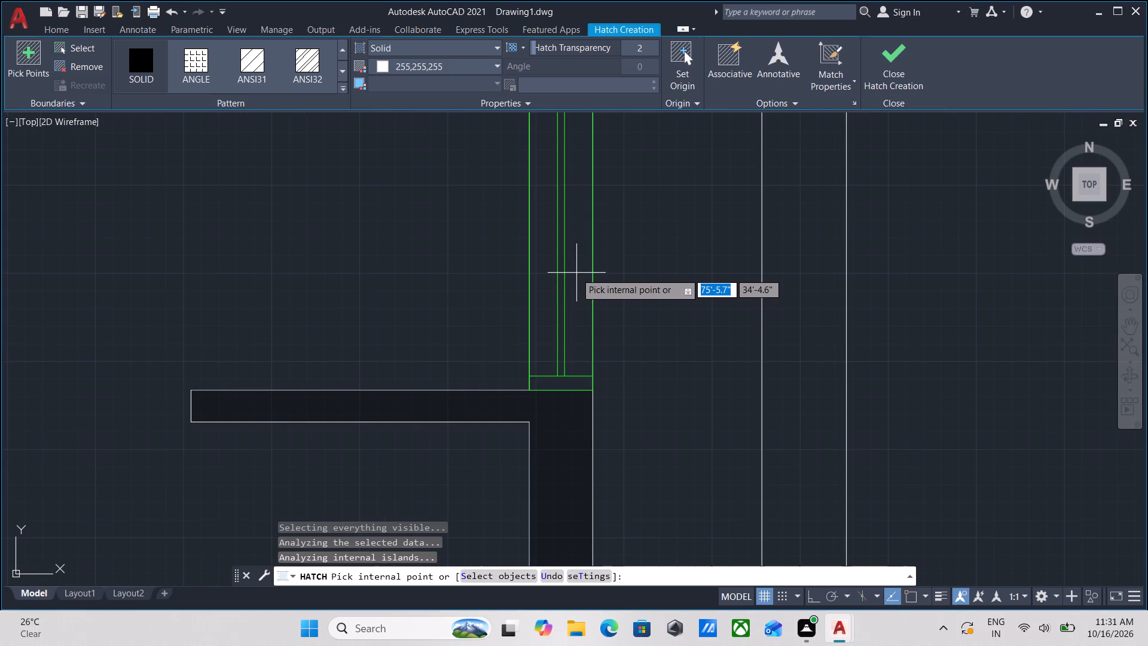
{"action": "scroll", "coordinate": [575, 273], "scroll_direction": "down", "scroll_amount": 3}
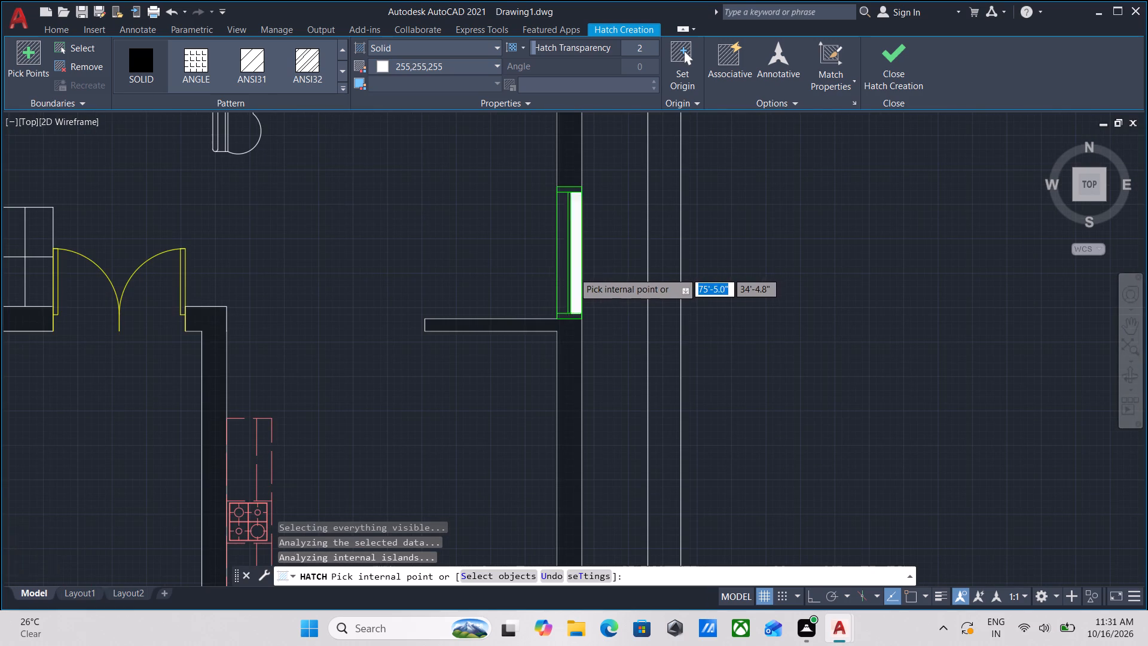
{"action": "scroll", "coordinate": [573, 272], "scroll_direction": "down", "scroll_amount": 1}
{"action": "scroll", "coordinate": [575, 272], "scroll_direction": "up", "scroll_amount": 3}
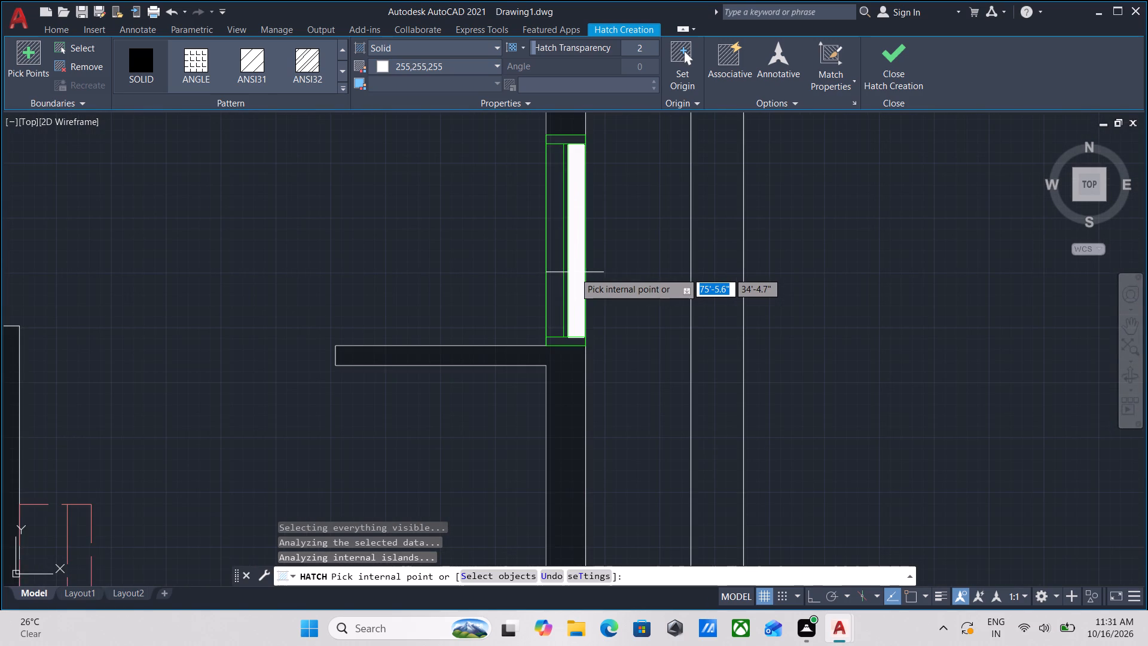
{"action": "left_click", "coordinate": [575, 272]}
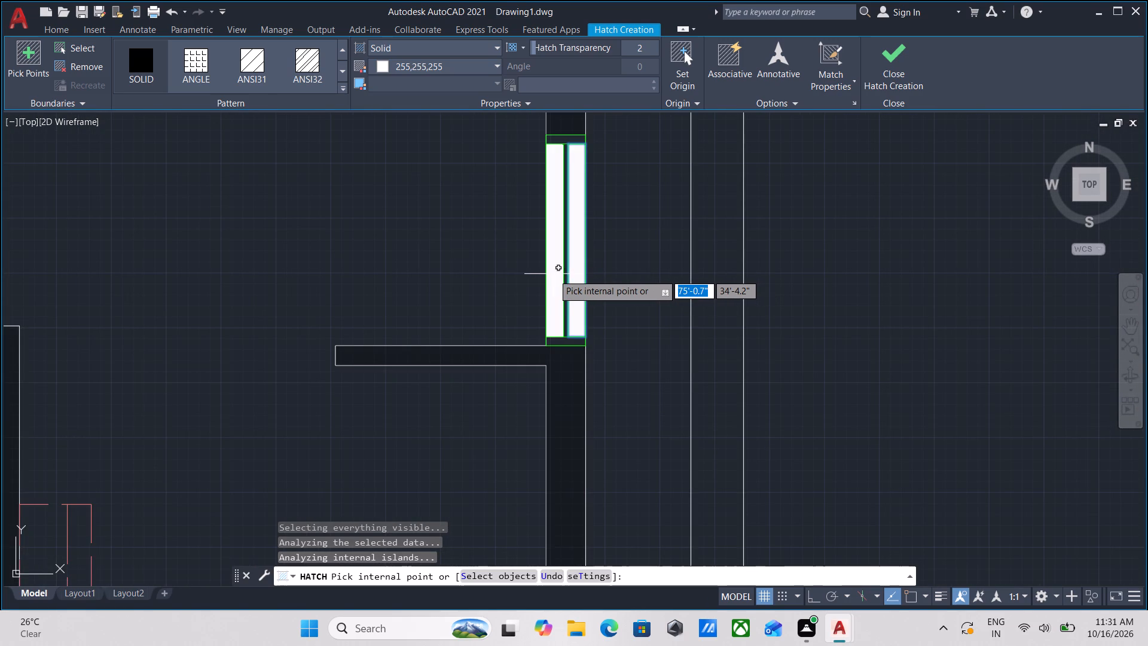
{"action": "left_click", "coordinate": [553, 274]}
Add both panes of the kitchen's bottom-wall window behind the sink to the white solid hatch.
{"action": "scroll", "coordinate": [553, 274], "scroll_direction": "down", "scroll_amount": 2}
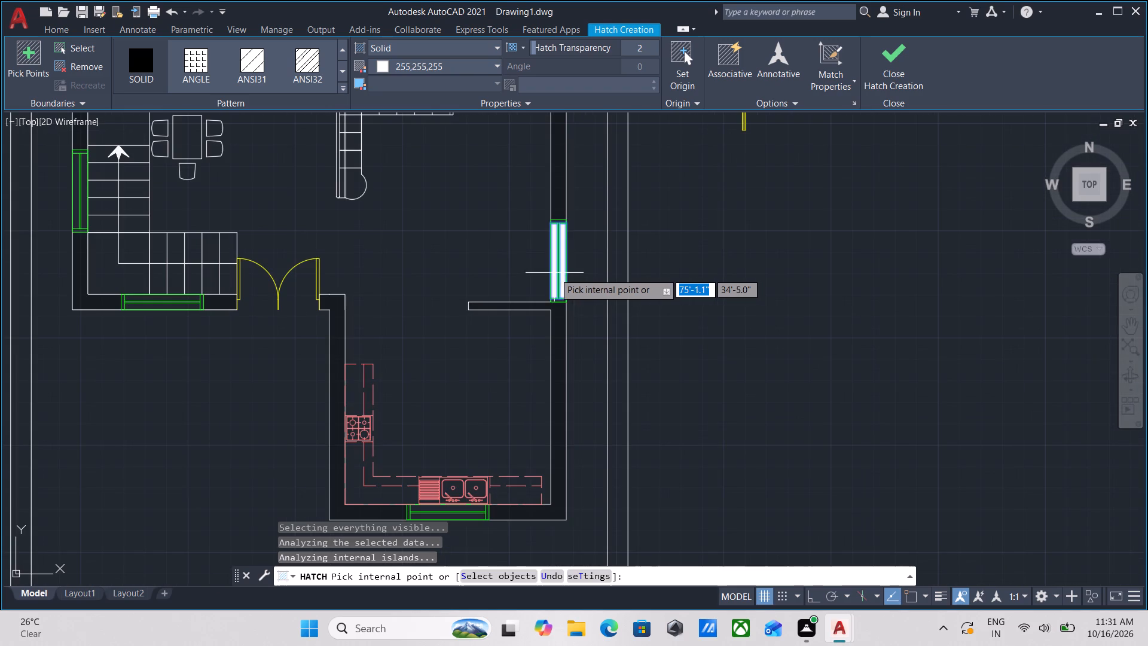
{"action": "middle_click_drag", "start_coordinate": [444, 373], "coordinate": [491, 196]}
{"action": "scroll", "coordinate": [494, 339], "scroll_direction": "up", "scroll_amount": 2}
{"action": "left_click", "coordinate": [494, 339]}
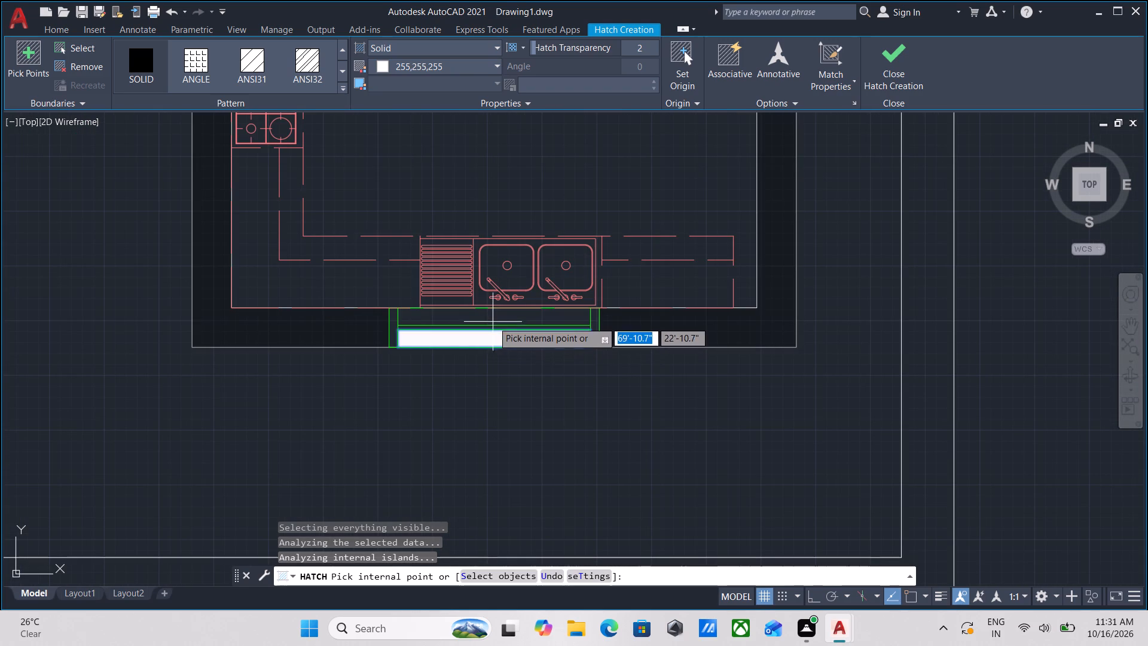
{"action": "left_click", "coordinate": [493, 319]}
Add both panes of the bottom-wall window below the staircase to the white solid hatch.
{"action": "scroll", "coordinate": [491, 319], "scroll_direction": "down", "scroll_amount": 2}
{"action": "middle_click_drag", "start_coordinate": [350, 329], "coordinate": [514, 443]}
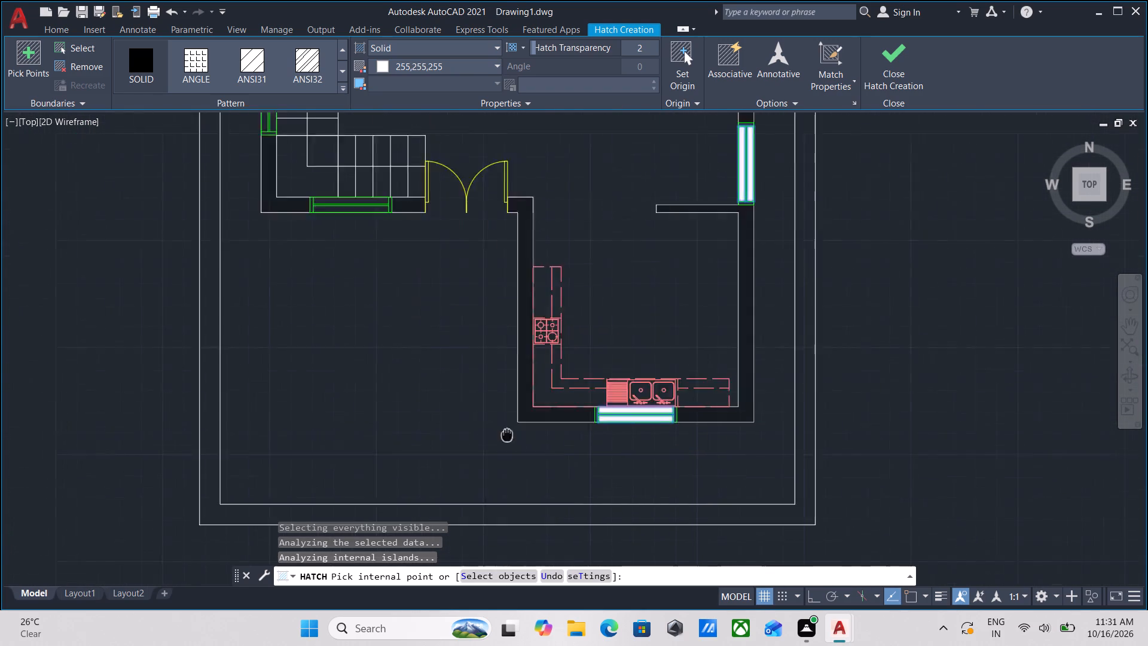
{"action": "middle_click_drag", "start_coordinate": [514, 443], "coordinate": [514, 444]}
{"action": "middle_click_drag", "start_coordinate": [458, 308], "coordinate": [539, 408]}
{"action": "scroll", "coordinate": [458, 342], "scroll_direction": "up", "scroll_amount": 3}
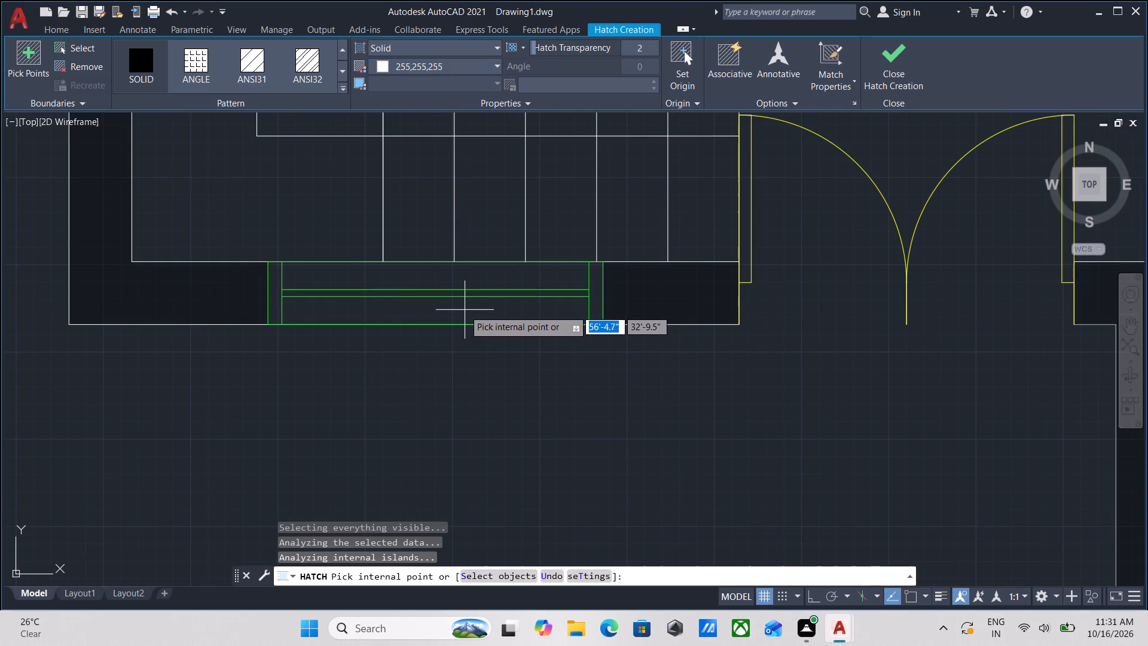
{"action": "scroll", "coordinate": [460, 308], "scroll_direction": "down", "scroll_amount": 2}
{"action": "left_click", "coordinate": [459, 312]}
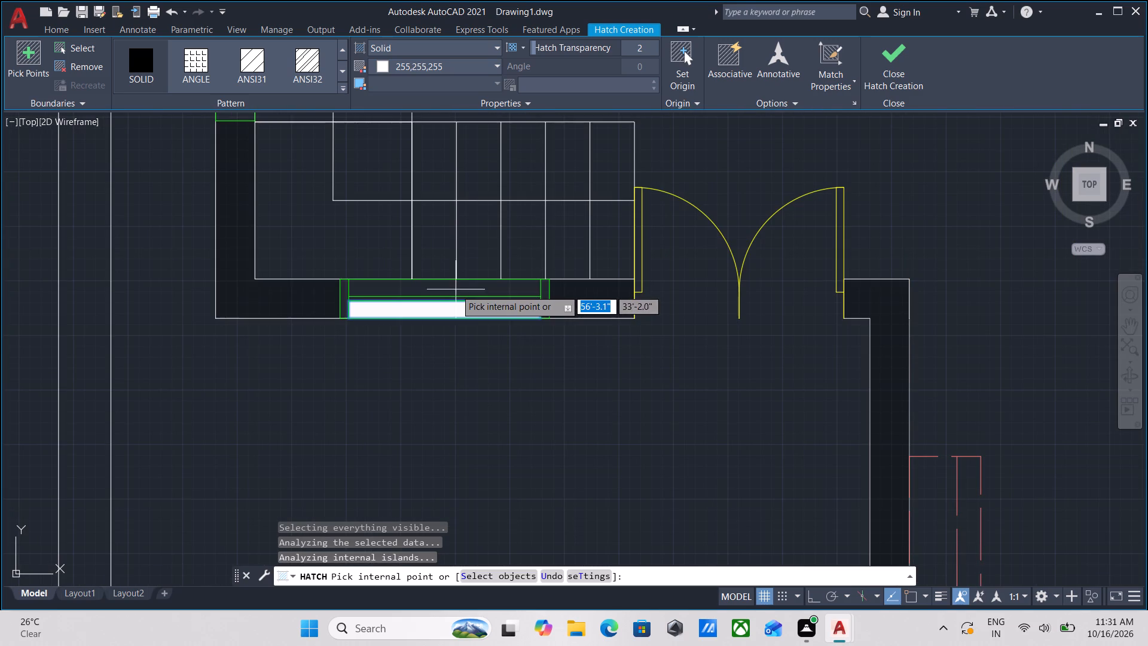
{"action": "left_click", "coordinate": [456, 285]}
Add both panes of the left-wall window beside the staircase to the white solid hatch.
{"action": "scroll", "coordinate": [435, 319], "scroll_direction": "down", "scroll_amount": 1}
{"action": "middle_click_drag", "start_coordinate": [435, 319], "coordinate": [515, 419]}
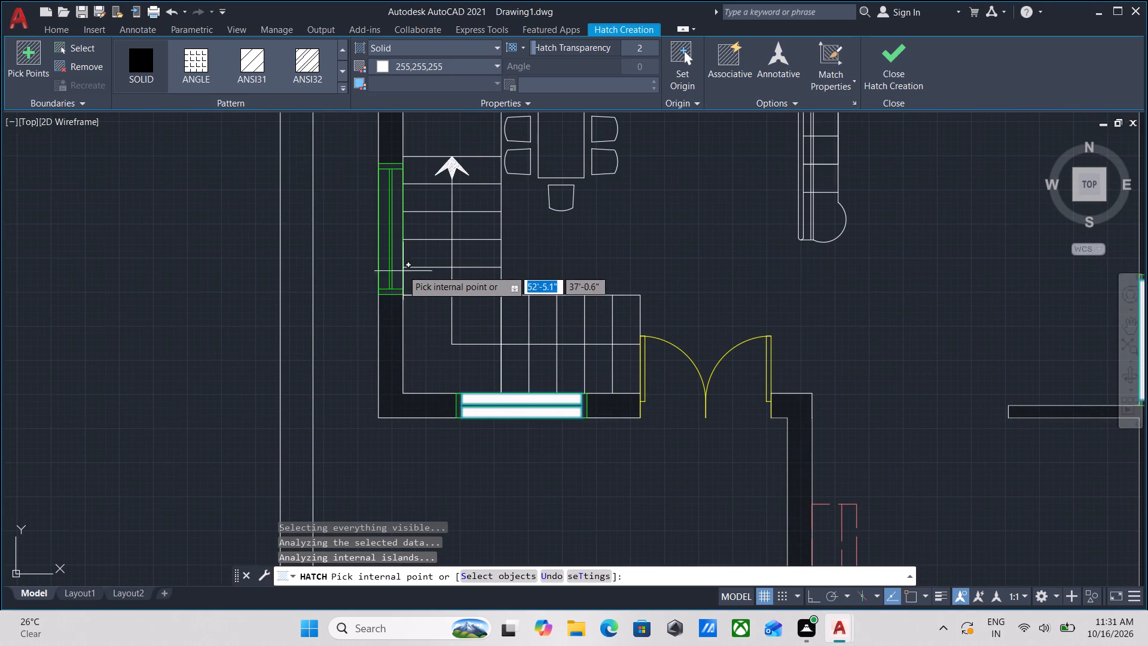
{"action": "scroll", "coordinate": [398, 259], "scroll_direction": "up", "scroll_amount": 1}
{"action": "left_click", "coordinate": [398, 259]}
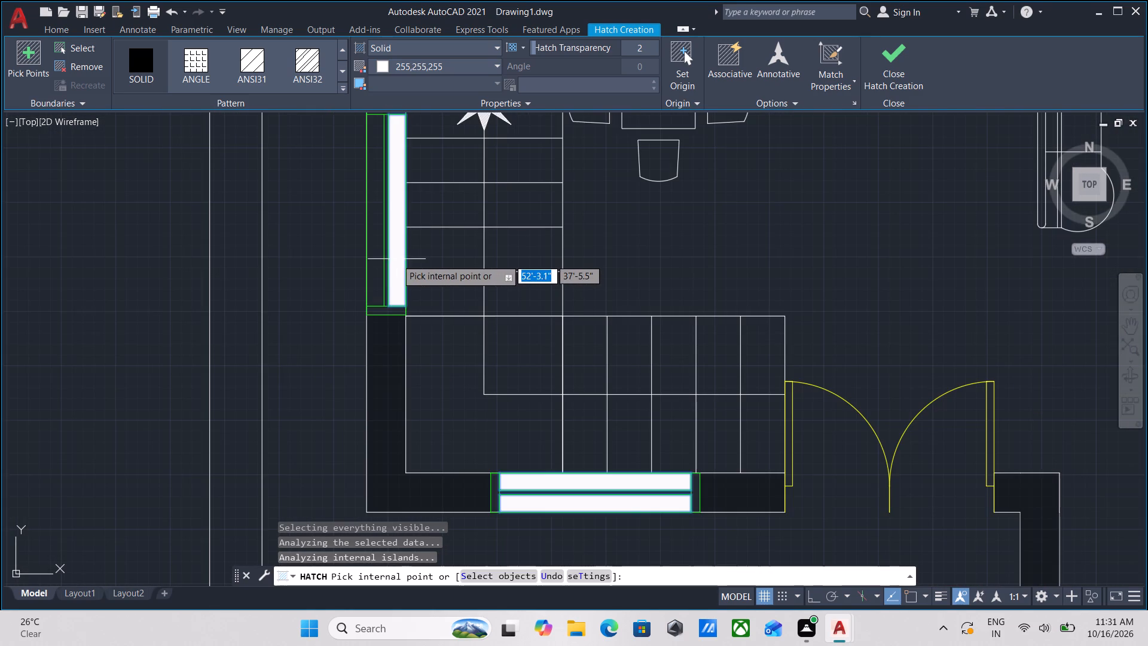
{"action": "left_click", "coordinate": [373, 263]}
Add both panes of the small left room's window to the white solid hatch and finish the hatch.
{"action": "scroll", "coordinate": [374, 268], "scroll_direction": "down", "scroll_amount": 2}
{"action": "middle_click_drag", "start_coordinate": [376, 260], "coordinate": [367, 357]}
{"action": "middle_click_drag", "start_coordinate": [362, 226], "coordinate": [357, 317]}
{"action": "scroll", "coordinate": [378, 276], "scroll_direction": "up", "scroll_amount": 3}
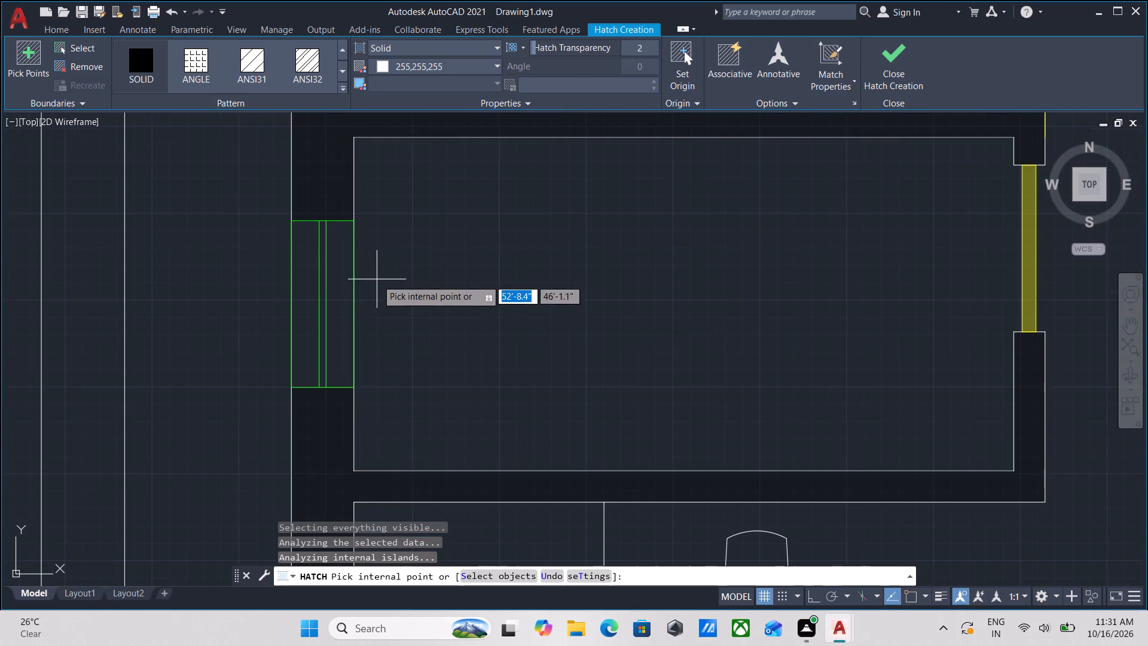
{"action": "left_click", "coordinate": [332, 285]}
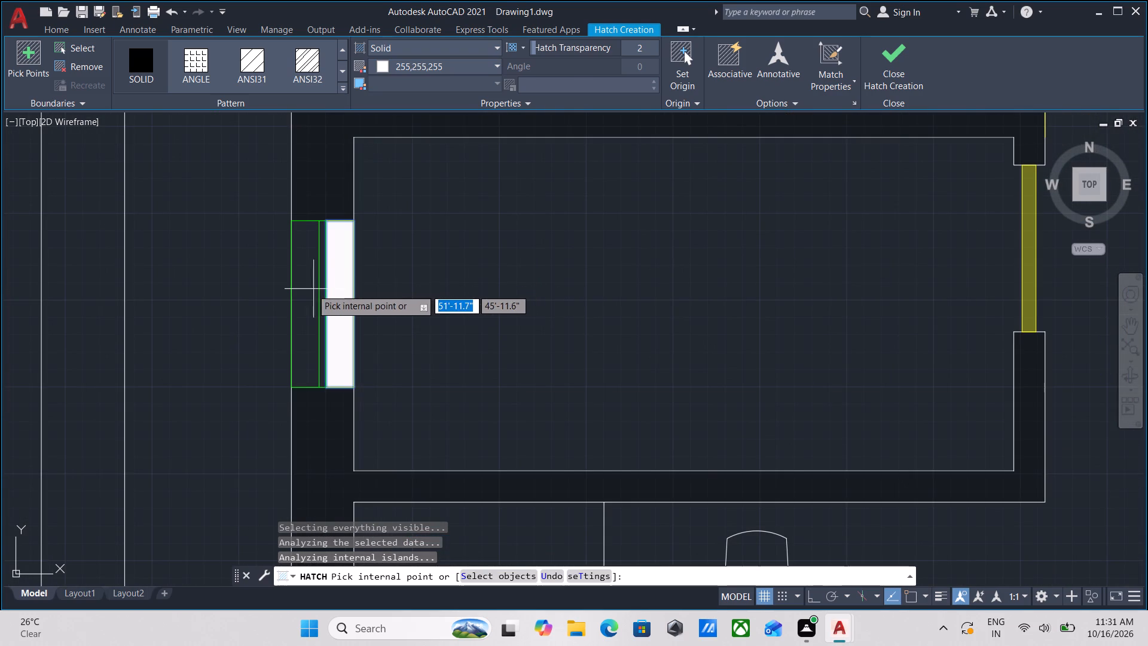
{"action": "left_click", "coordinate": [307, 288]}
{"action": "scroll", "coordinate": [309, 288], "scroll_direction": "down", "scroll_amount": 3}
{"action": "middle_click_drag", "start_coordinate": [312, 285], "coordinate": [312, 382]}
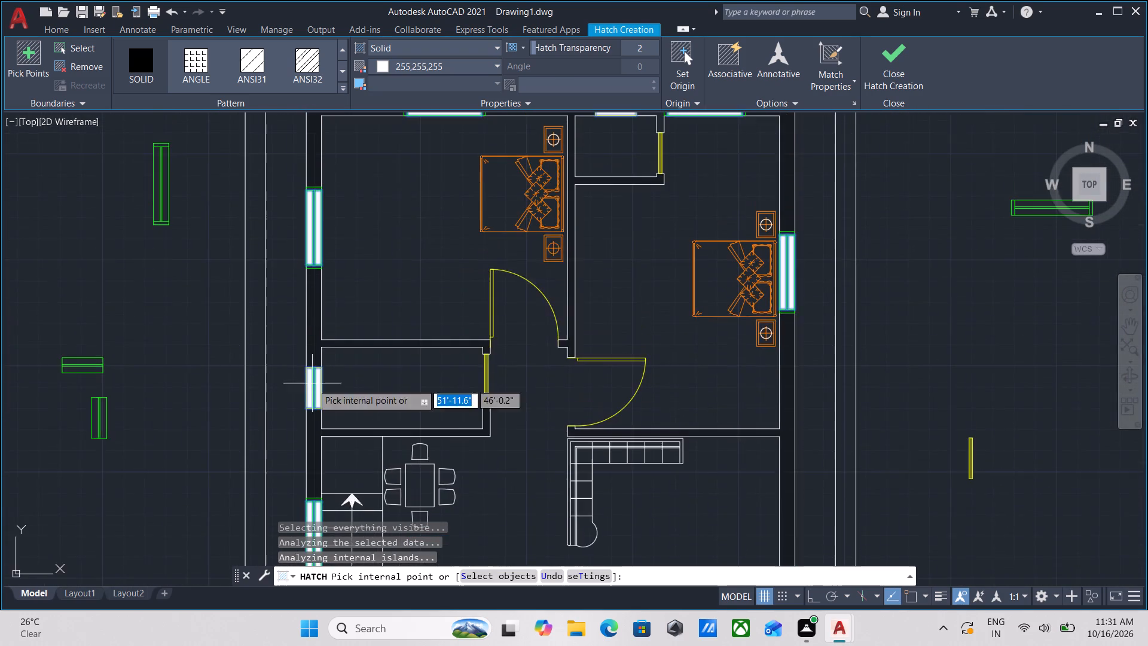
{"action": "scroll", "coordinate": [396, 278], "scroll_direction": "down", "scroll_amount": 2}
{"action": "middle_click_drag", "start_coordinate": [395, 279], "coordinate": [368, 334]}
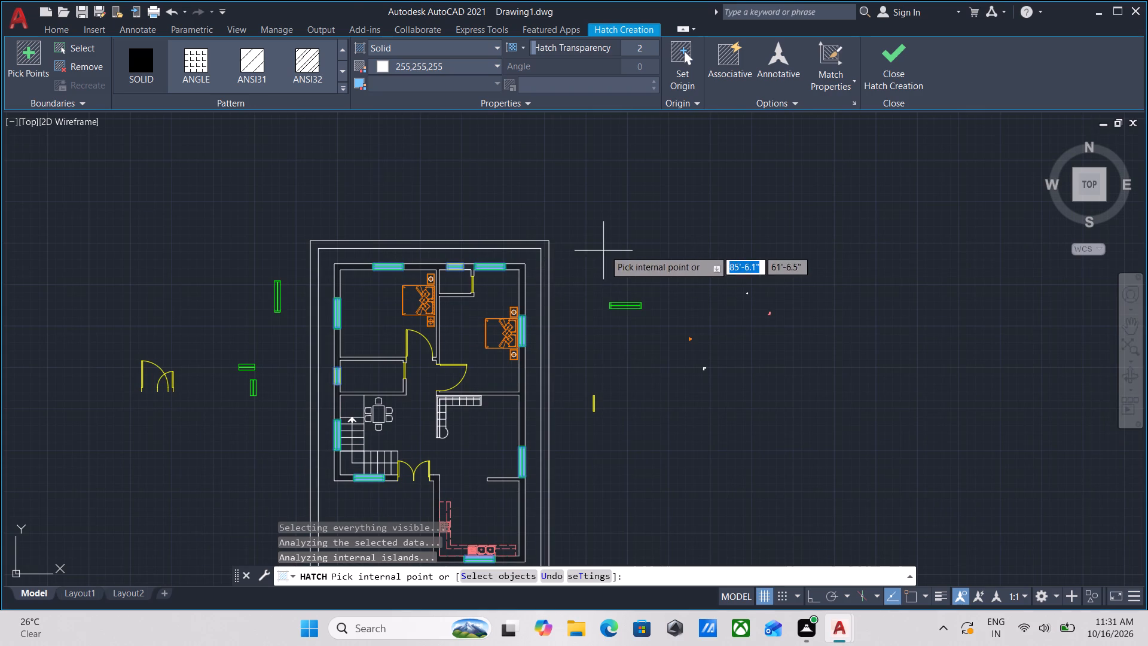
{"action": "middle_click_drag", "start_coordinate": [604, 250], "coordinate": [594, 178]}
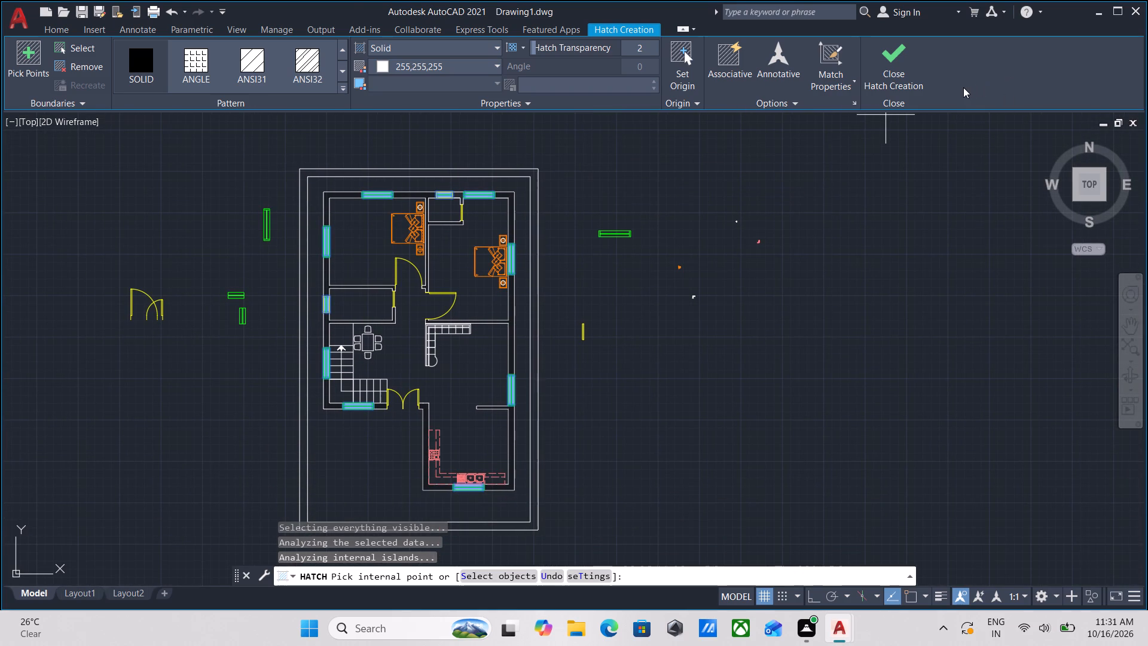
{"action": "left_click", "coordinate": [897, 63]}
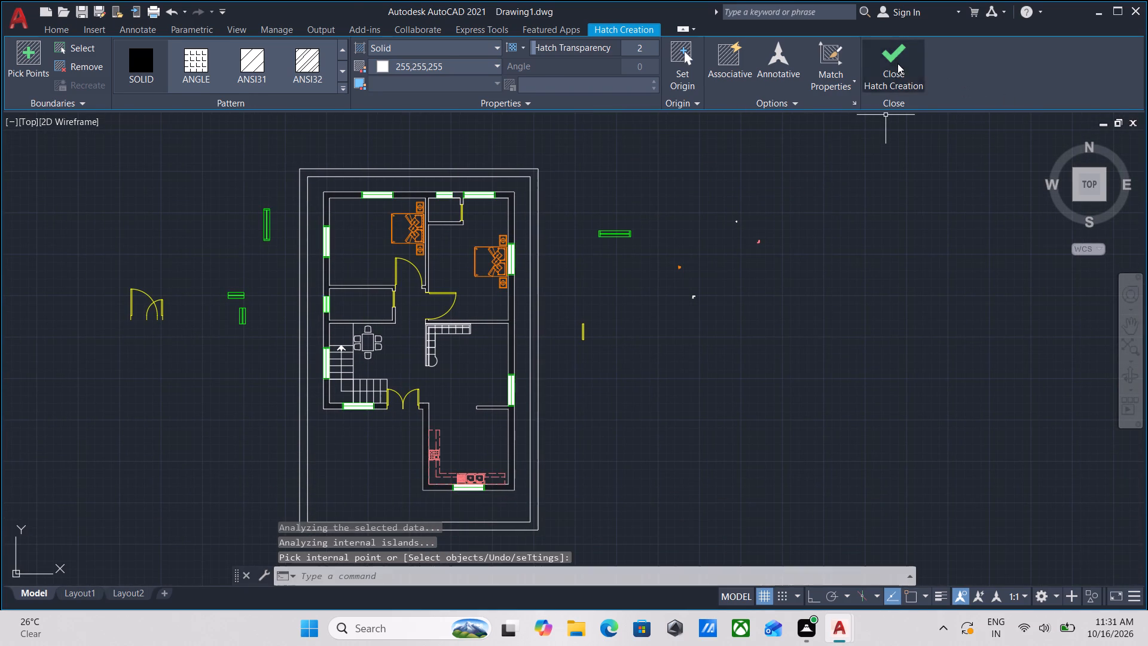
Start a solid hatch in green and fill the centre strip and both end frames of the upper-left bedroom's left-wall window.
{"action": "scroll", "coordinate": [316, 252], "scroll_direction": "up", "scroll_amount": 5}
{"action": "middle_click_drag", "start_coordinate": [319, 234], "coordinate": [285, 345]}
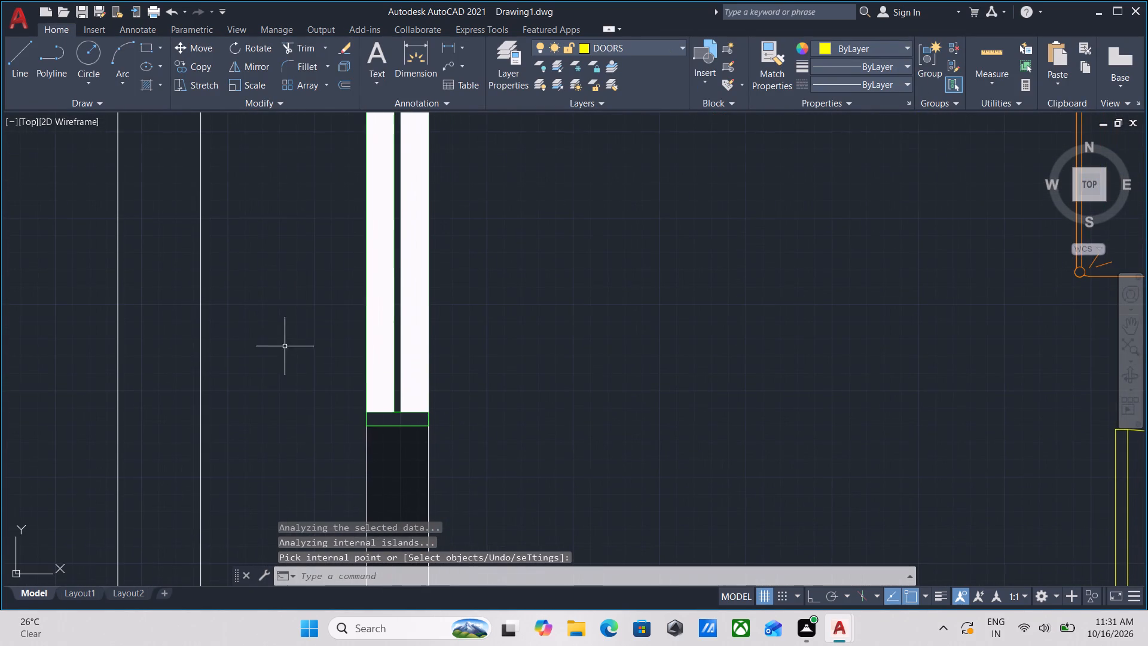
{"action": "key", "text": "h"}
{"action": "key", "text": "Return"}
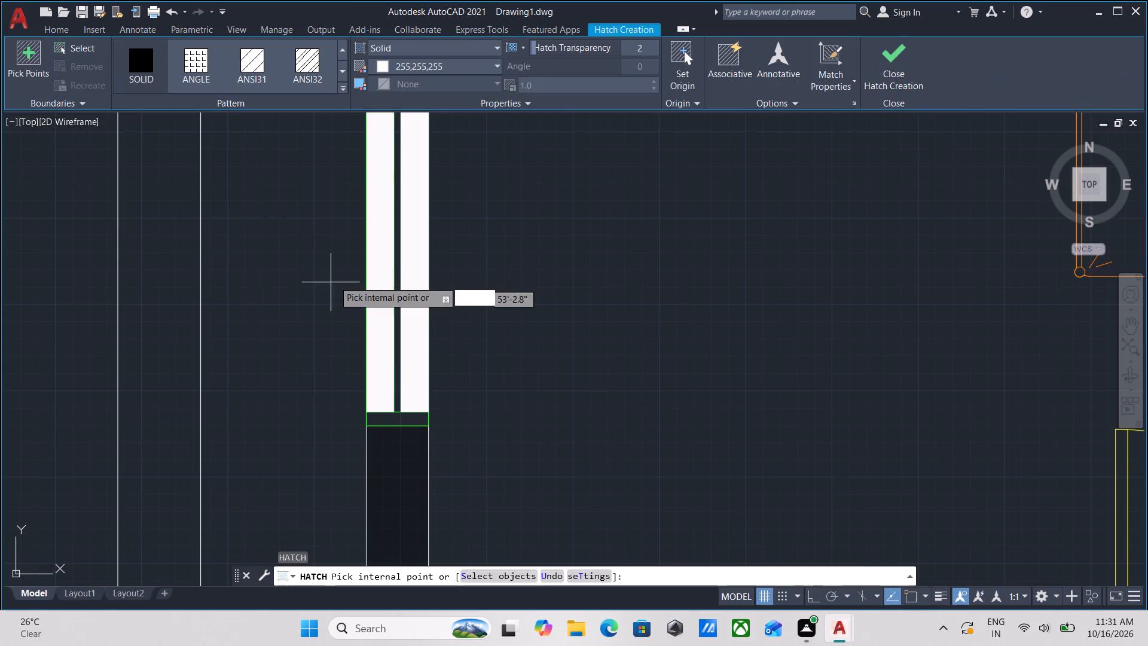
{"action": "scroll", "coordinate": [448, 188], "scroll_direction": "down", "scroll_amount": 1}
{"action": "middle_click_drag", "start_coordinate": [448, 188], "coordinate": [429, 279]}
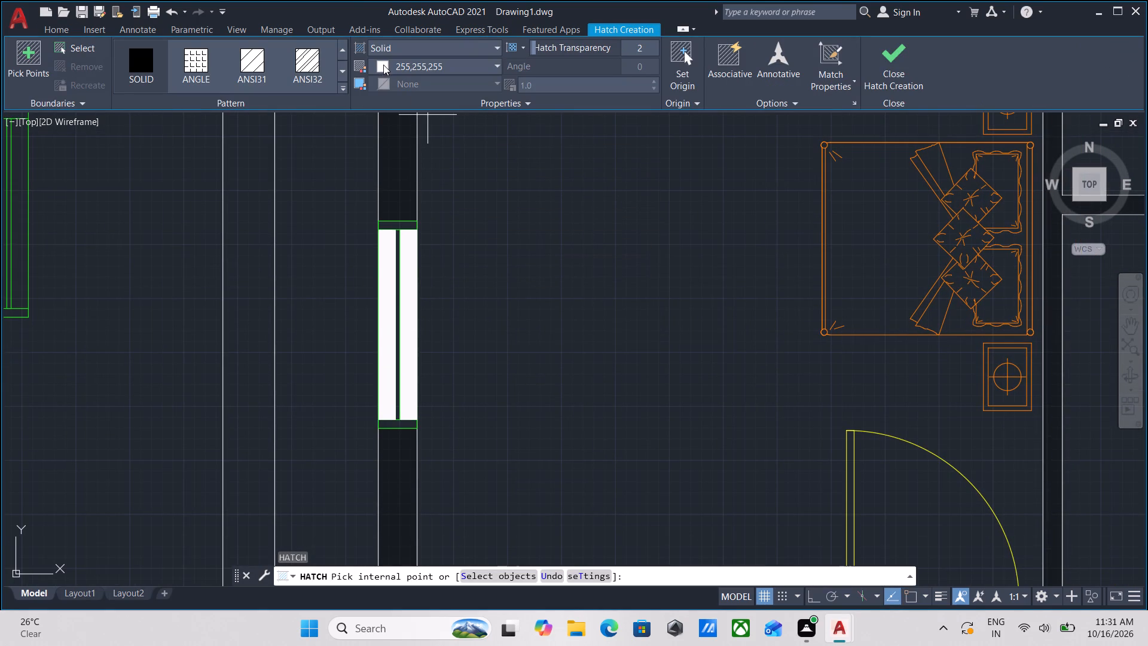
{"action": "left_click", "coordinate": [383, 65]}
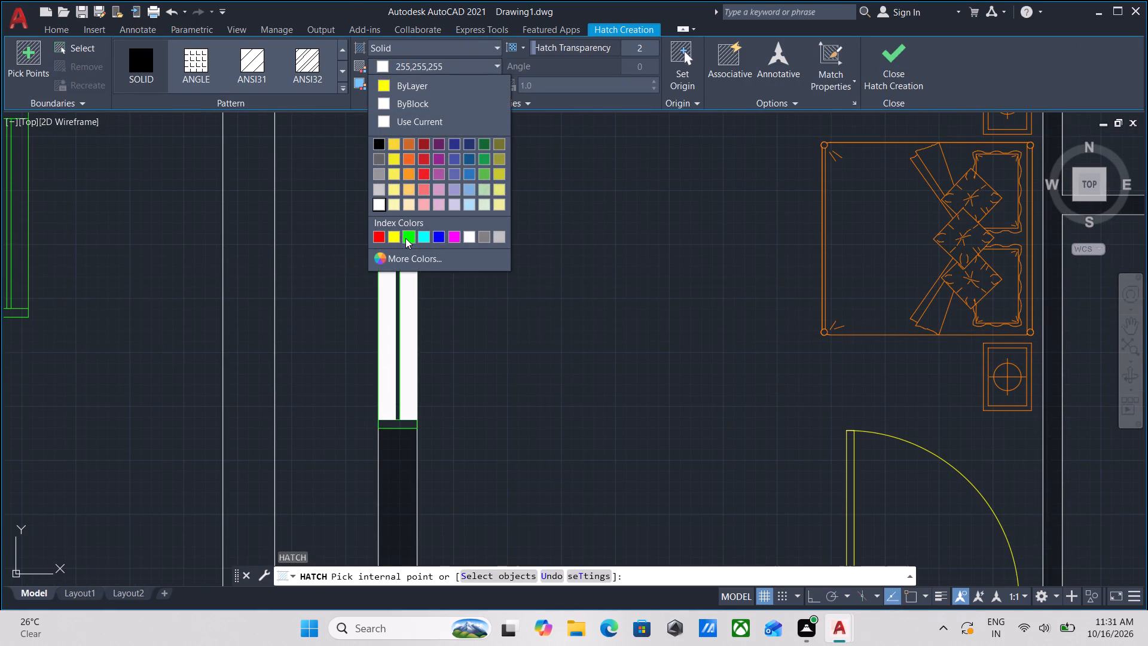
{"action": "left_click", "coordinate": [405, 238]}
{"action": "scroll", "coordinate": [395, 312], "scroll_direction": "up", "scroll_amount": 4}
{"action": "scroll", "coordinate": [401, 309], "scroll_direction": "down", "scroll_amount": 1}
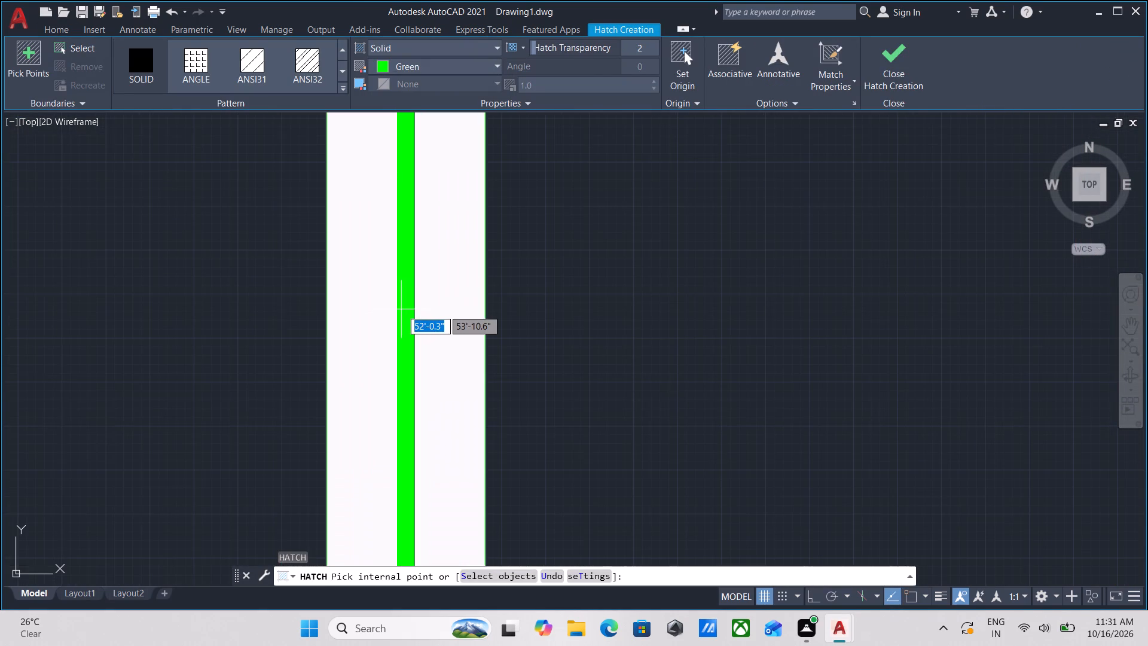
{"action": "scroll", "coordinate": [402, 309], "scroll_direction": "down", "scroll_amount": 2}
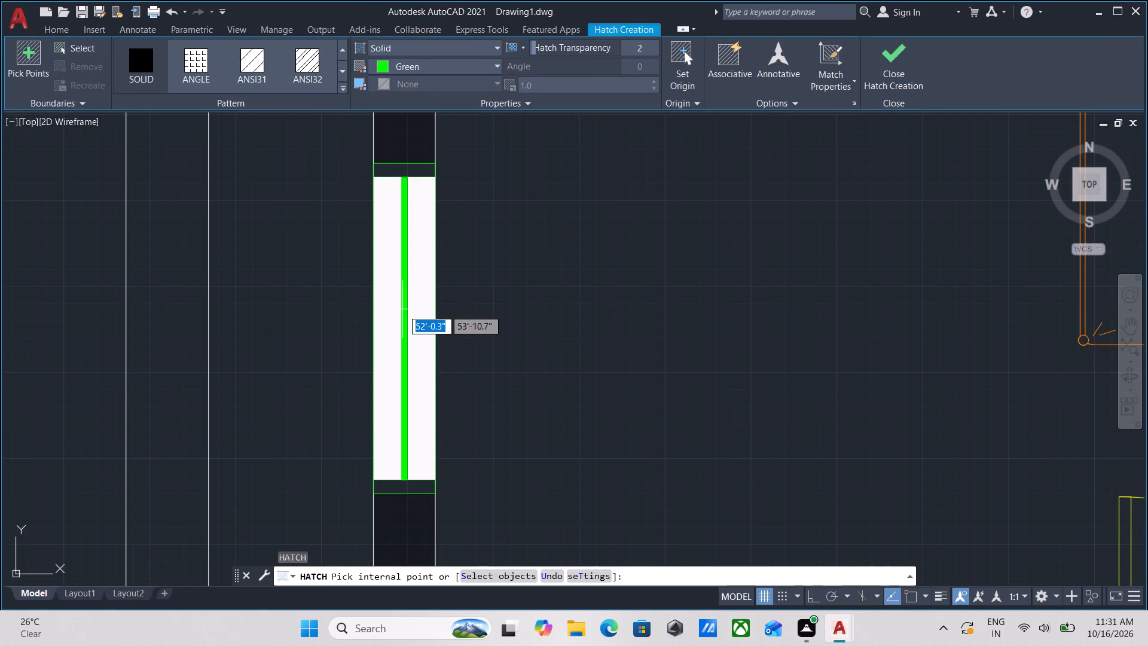
{"action": "left_click", "coordinate": [402, 309]}
{"action": "left_click", "coordinate": [400, 169]}
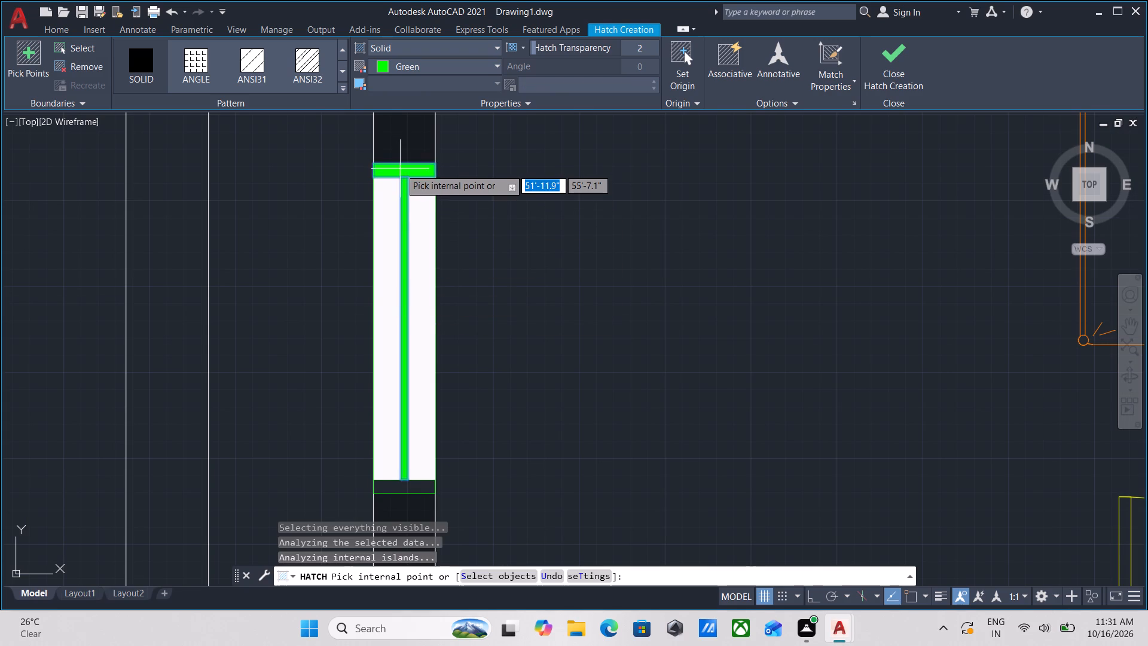
{"action": "scroll", "coordinate": [395, 297], "scroll_direction": "down", "scroll_amount": 1}
{"action": "middle_click_drag", "start_coordinate": [395, 297], "coordinate": [423, 136]}
{"action": "left_click", "coordinate": [422, 255]}
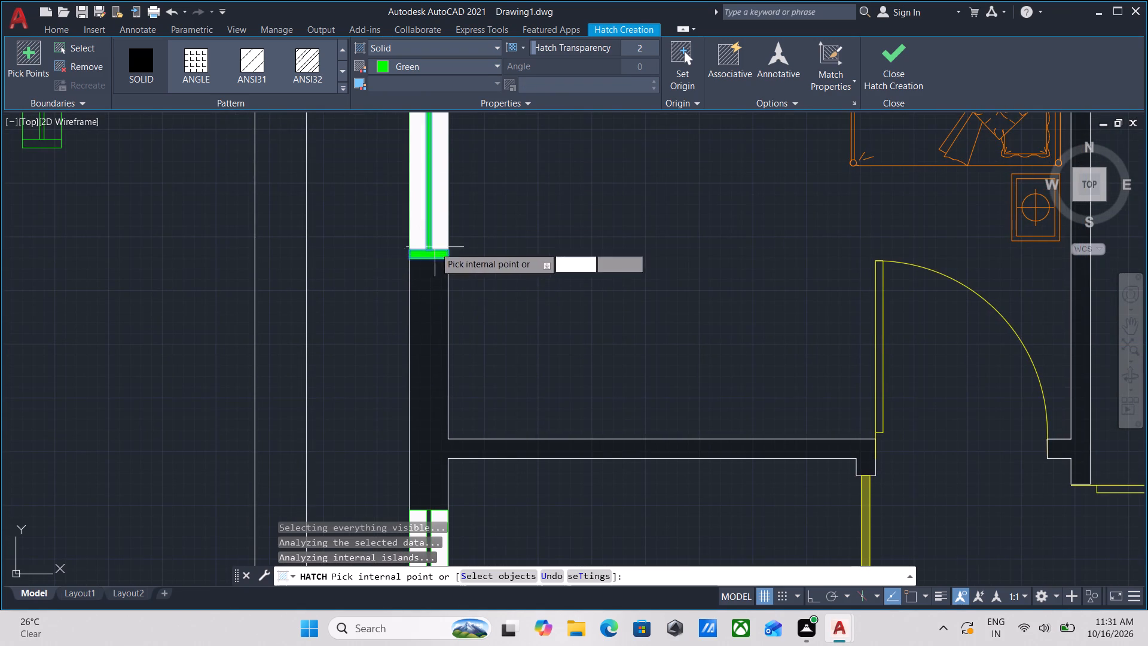
Add the centre strip and both end frames of the upper-left bedroom's top-wall window to the green solid hatch.
{"action": "scroll", "coordinate": [521, 187], "scroll_direction": "down", "scroll_amount": 1}
{"action": "middle_click_drag", "start_coordinate": [521, 187], "coordinate": [438, 336]}
{"action": "middle_click_drag", "start_coordinate": [467, 265], "coordinate": [328, 376]}
{"action": "middle_click_drag", "start_coordinate": [397, 265], "coordinate": [323, 334]}
{"action": "scroll", "coordinate": [374, 291], "scroll_direction": "up", "scroll_amount": 1}
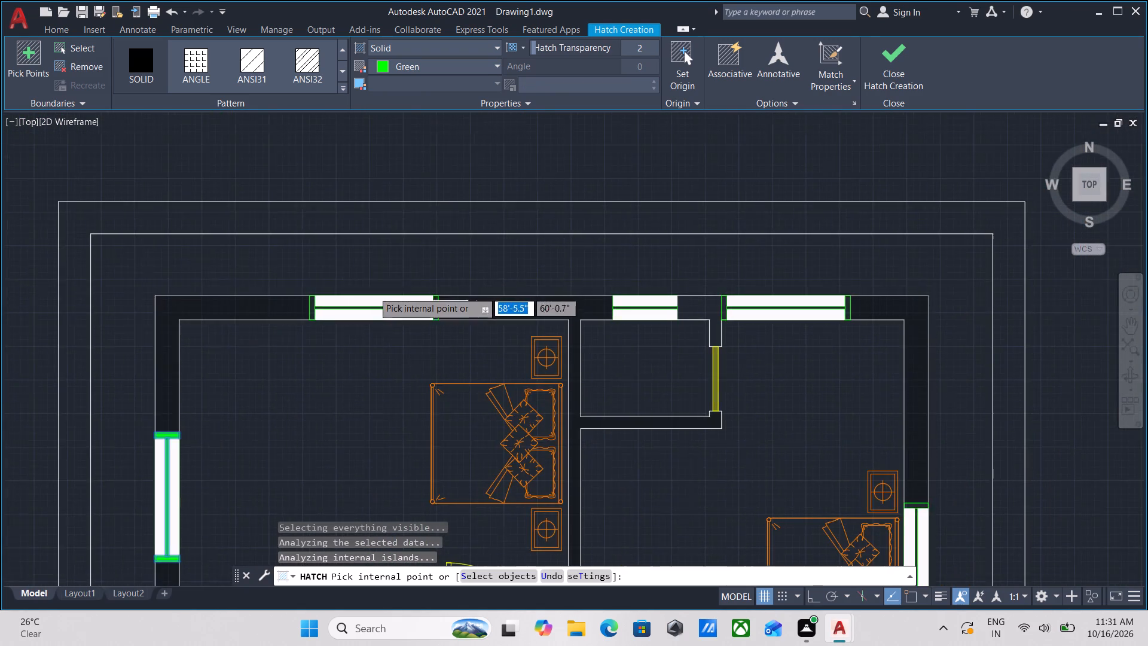
{"action": "scroll", "coordinate": [372, 292], "scroll_direction": "up", "scroll_amount": 3}
{"action": "scroll", "coordinate": [371, 362], "scroll_direction": "down", "scroll_amount": 3}
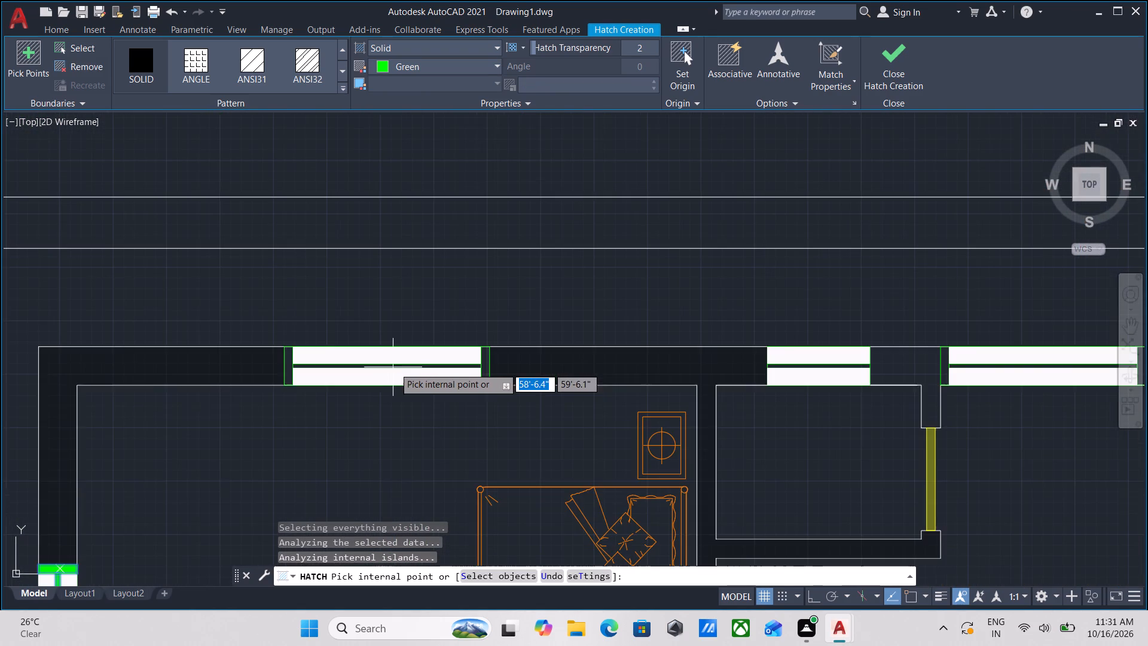
{"action": "scroll", "coordinate": [401, 368], "scroll_direction": "up", "scroll_amount": 4}
{"action": "scroll", "coordinate": [387, 368], "scroll_direction": "down", "scroll_amount": 1}
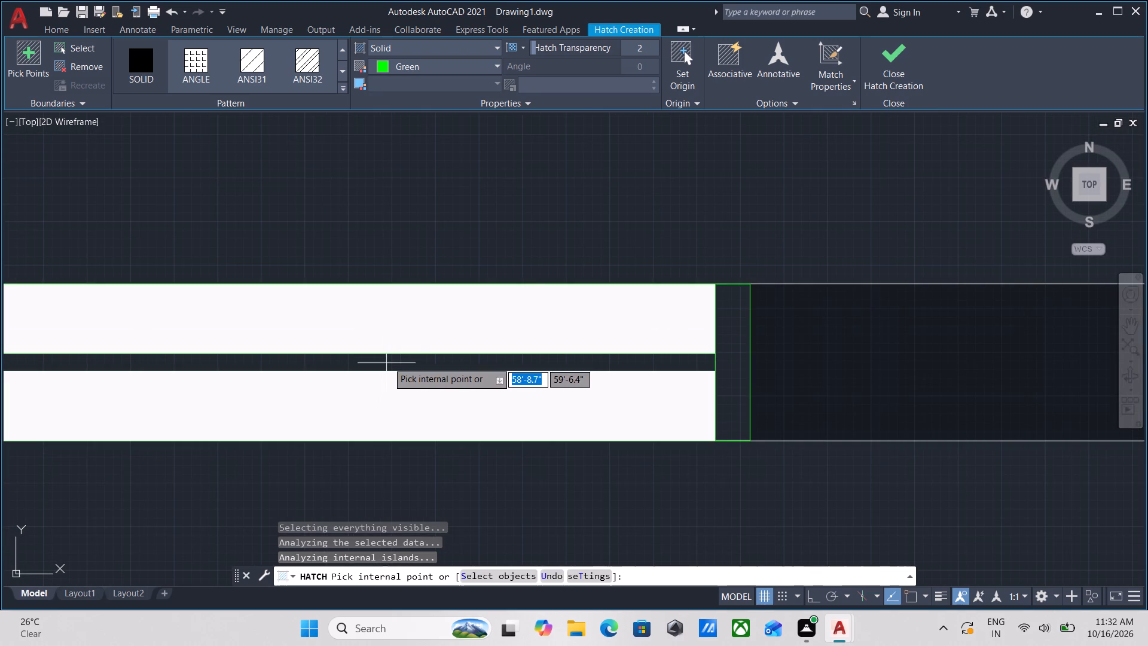
{"action": "scroll", "coordinate": [383, 365], "scroll_direction": "down", "scroll_amount": 2}
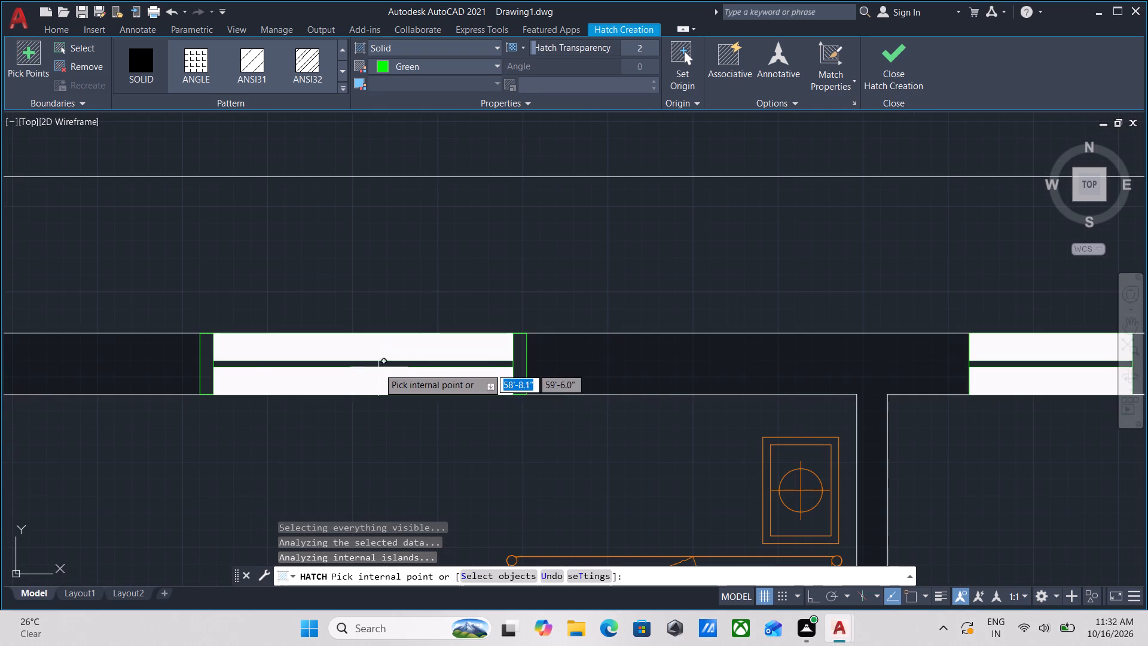
{"action": "left_click", "coordinate": [388, 362]}
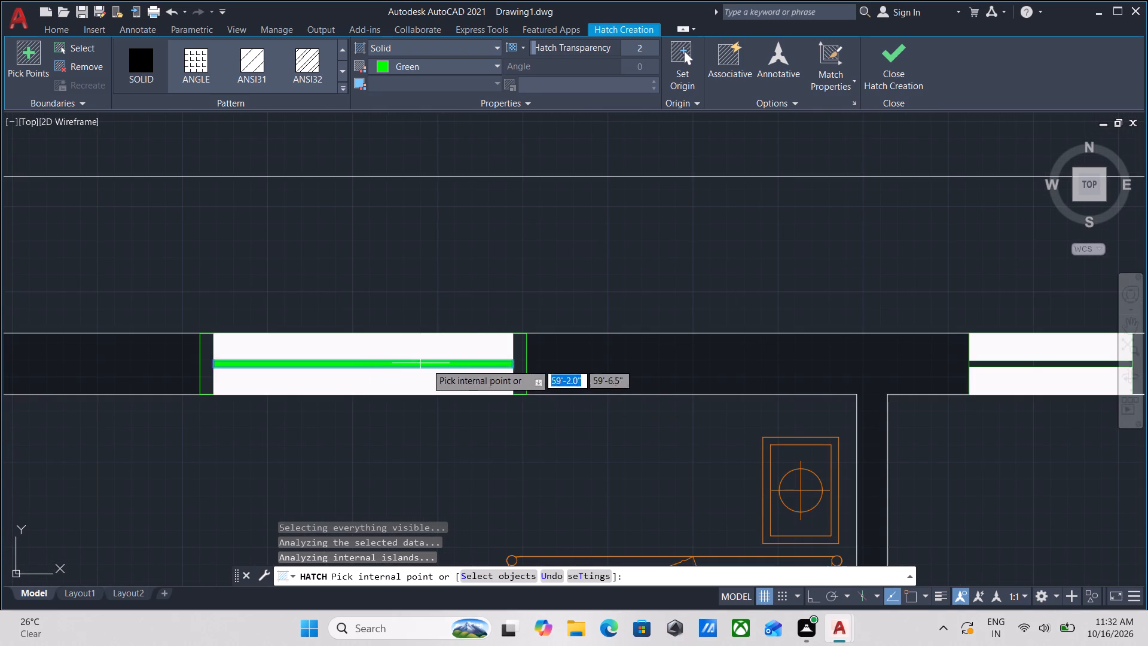
{"action": "left_click", "coordinate": [516, 362]}
{"action": "left_click", "coordinate": [208, 351]}
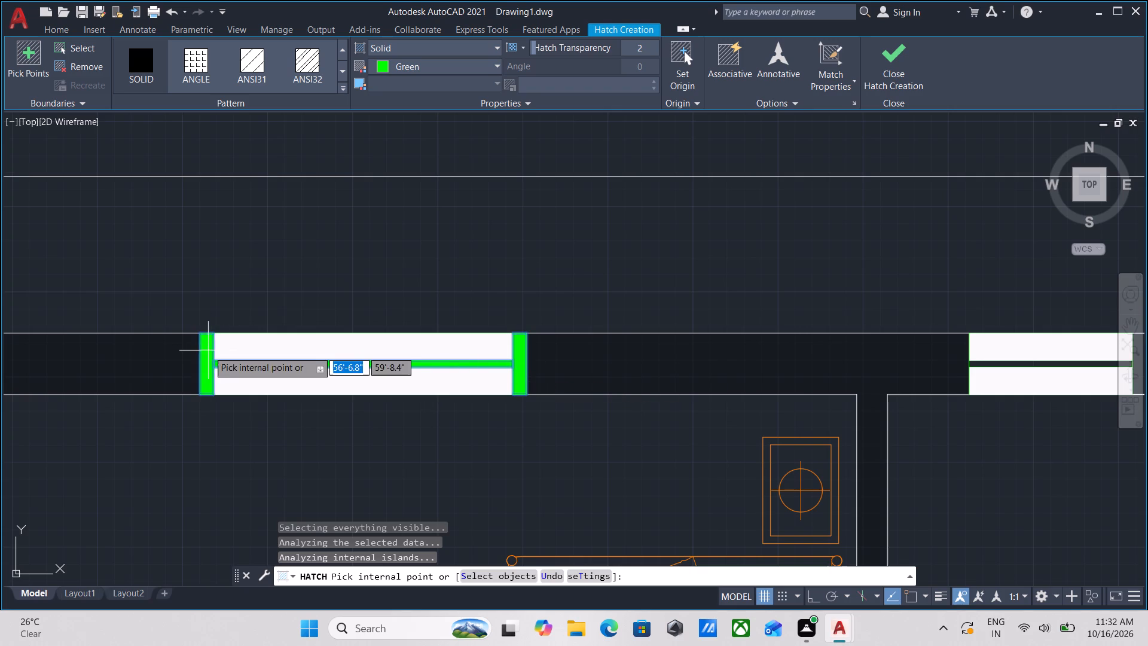
Add the centre strip of the small upper room's window to the green solid hatch.
{"action": "scroll", "coordinate": [265, 358], "scroll_direction": "down", "scroll_amount": 2}
{"action": "middle_click_drag", "start_coordinate": [301, 374], "coordinate": [288, 293]}
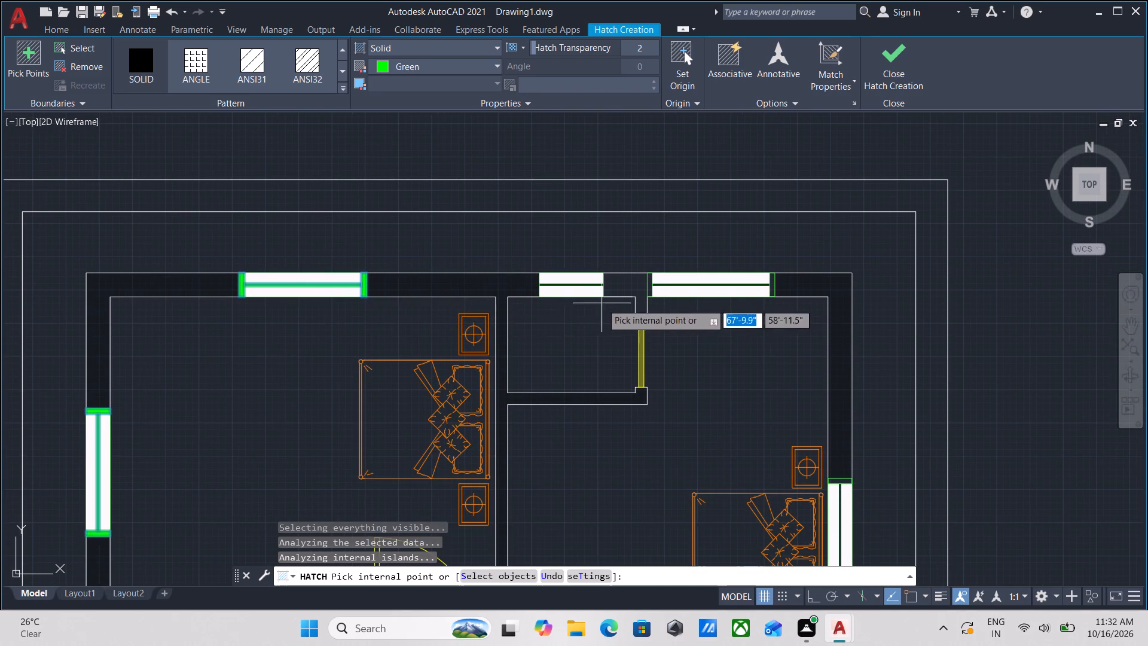
{"action": "scroll", "coordinate": [600, 304], "scroll_direction": "up", "scroll_amount": 3}
{"action": "left_click", "coordinate": [501, 224]}
{"action": "scroll", "coordinate": [501, 224], "scroll_direction": "down", "scroll_amount": 2}
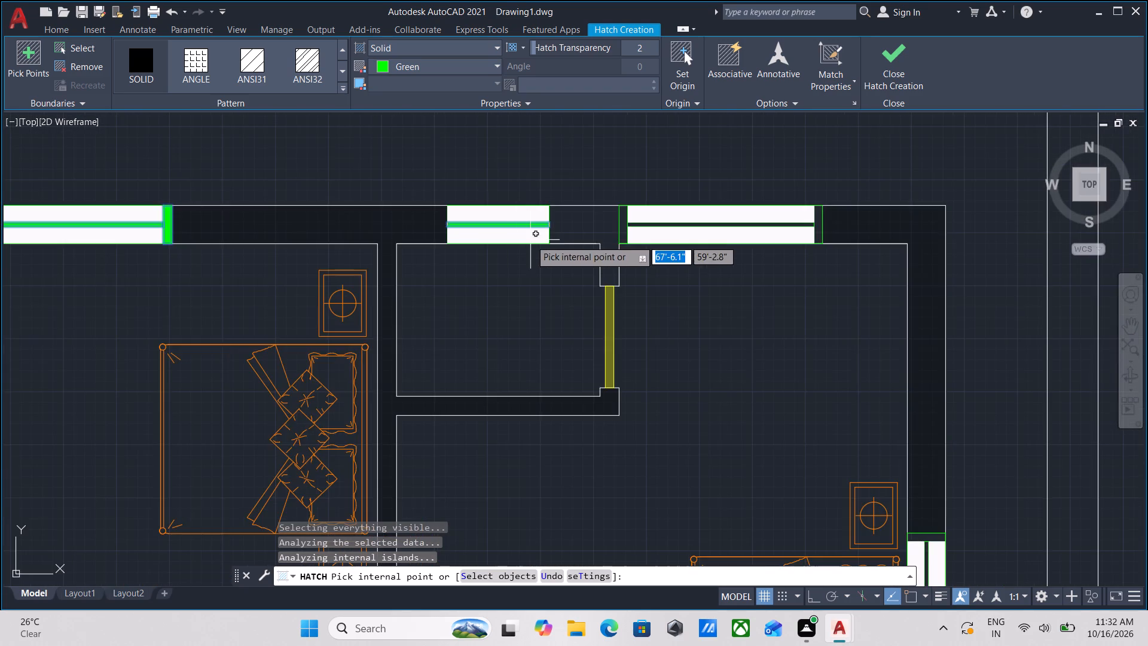
Add the centre strip and both end frames of the upper-right bedroom's top-wall window to the green solid hatch.
{"action": "middle_click_drag", "start_coordinate": [520, 246], "coordinate": [293, 301]}
{"action": "scroll", "coordinate": [465, 295], "scroll_direction": "up", "scroll_amount": 3}
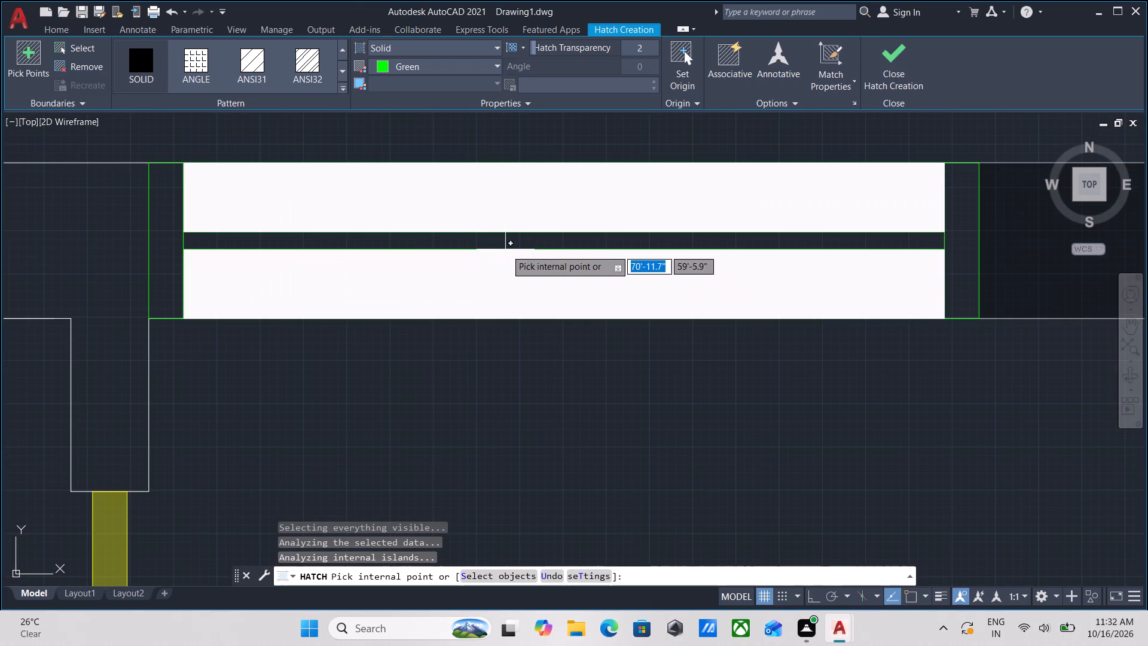
{"action": "left_click", "coordinate": [507, 246]}
{"action": "scroll", "coordinate": [507, 246], "scroll_direction": "down", "scroll_amount": 2}
{"action": "scroll", "coordinate": [679, 242], "scroll_direction": "up", "scroll_amount": 2}
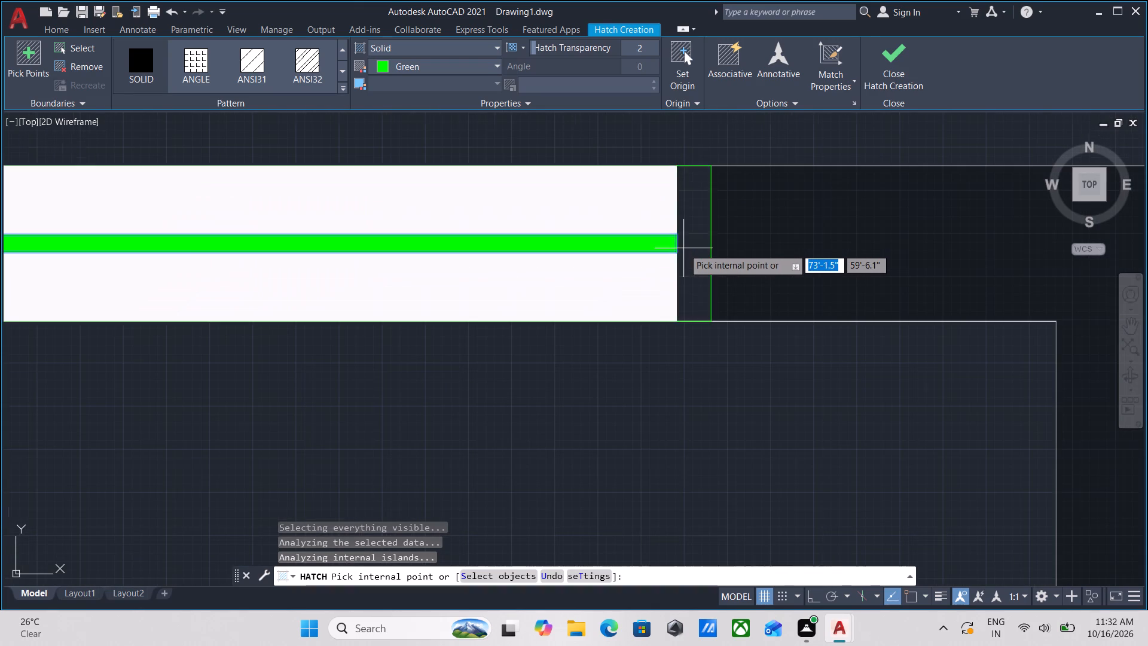
{"action": "left_click", "coordinate": [688, 249]}
{"action": "scroll", "coordinate": [656, 258], "scroll_direction": "down", "scroll_amount": 3}
{"action": "middle_click_drag", "start_coordinate": [456, 253], "coordinate": [597, 246]}
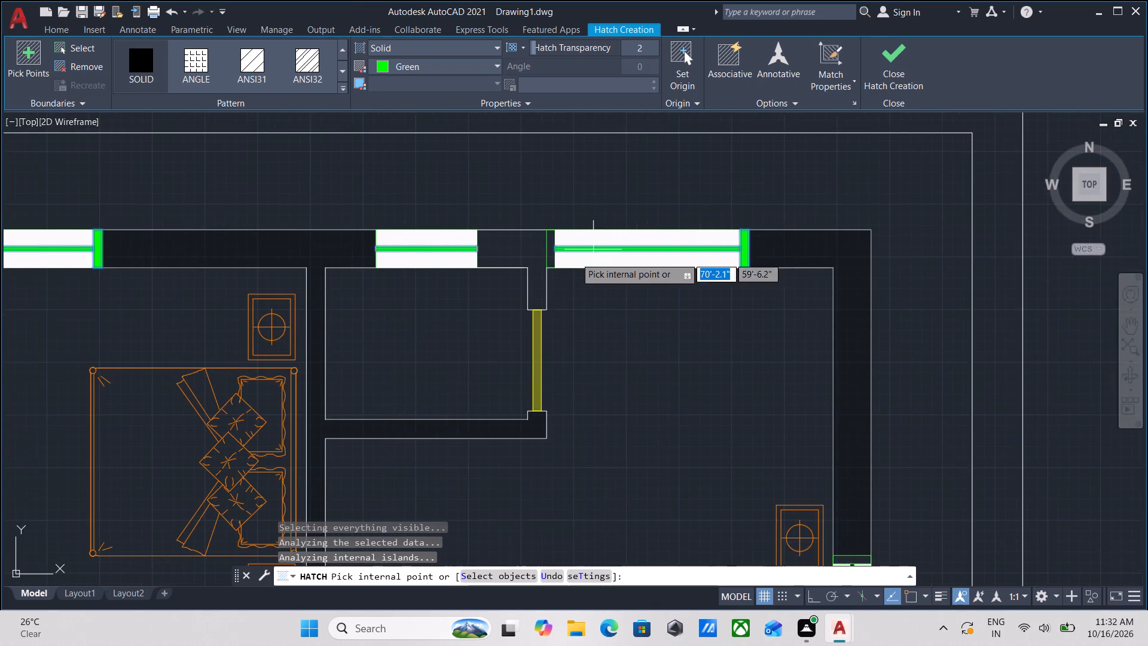
{"action": "scroll", "coordinate": [560, 241], "scroll_direction": "up", "scroll_amount": 3}
{"action": "left_click", "coordinate": [517, 260]}
{"action": "scroll", "coordinate": [517, 260], "scroll_direction": "down", "scroll_amount": 3}
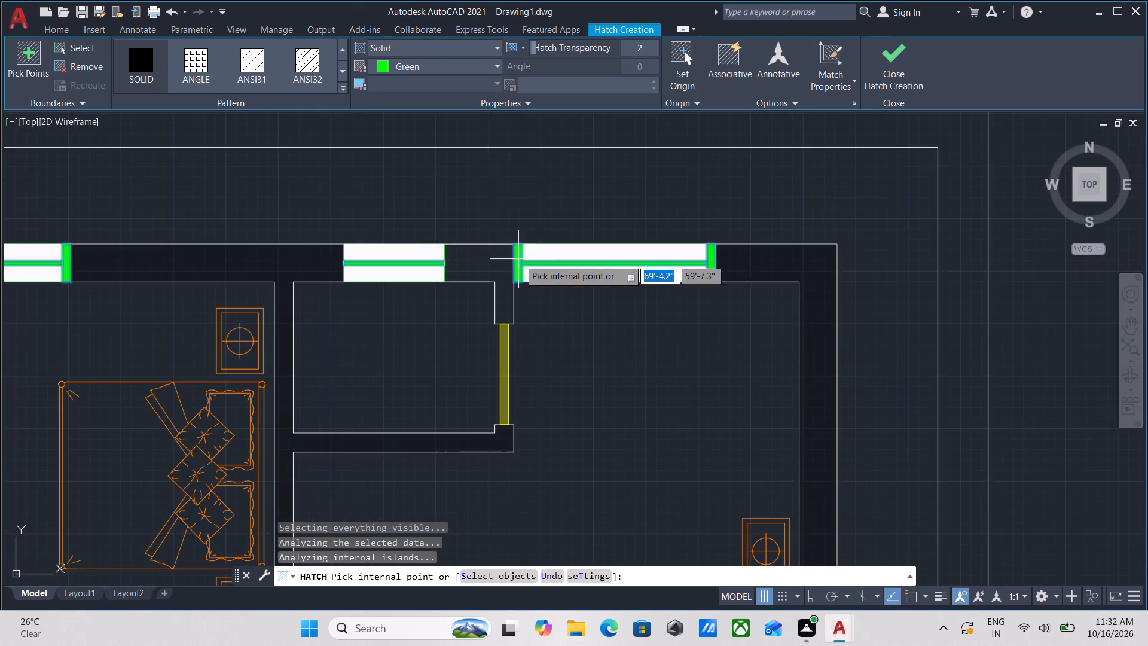
Add the centre strip and both end frames of the window in the bottom wall beside the staircase to the green solid hatch.
{"action": "scroll", "coordinate": [588, 262], "scroll_direction": "down", "scroll_amount": 1}
{"action": "middle_click_drag", "start_coordinate": [588, 262], "coordinate": [622, 182]}
{"action": "scroll", "coordinate": [640, 282], "scroll_direction": "down", "scroll_amount": 3}
{"action": "middle_click_drag", "start_coordinate": [639, 284], "coordinate": [663, 179]}
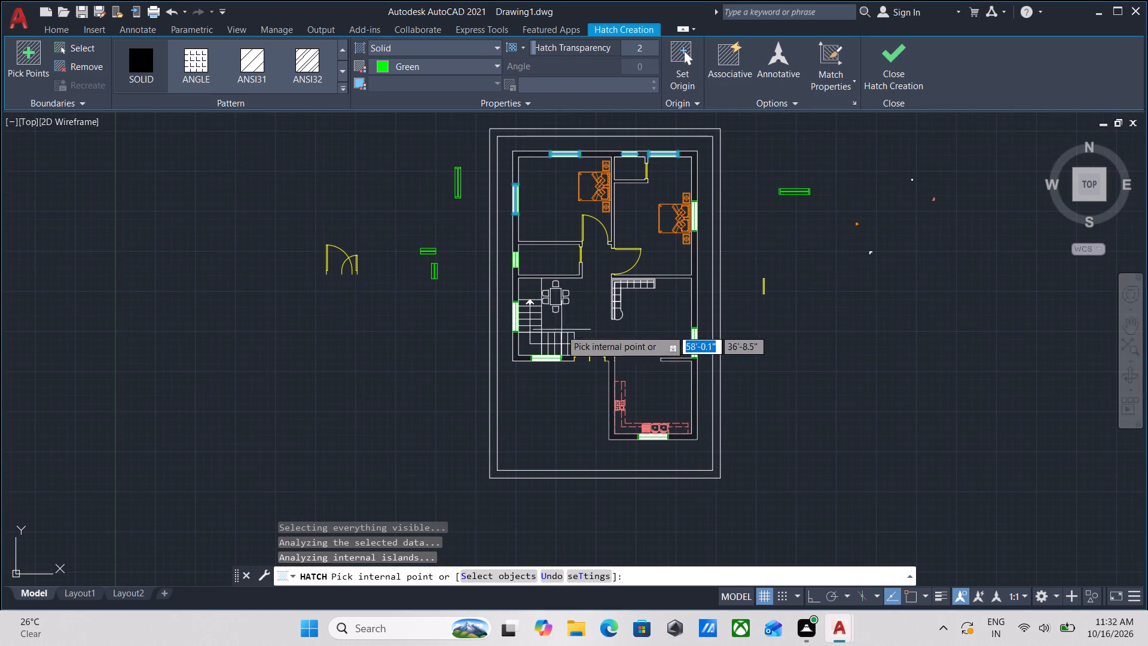
{"action": "scroll", "coordinate": [537, 386], "scroll_direction": "up", "scroll_amount": 3}
{"action": "scroll", "coordinate": [503, 270], "scroll_direction": "up", "scroll_amount": 6}
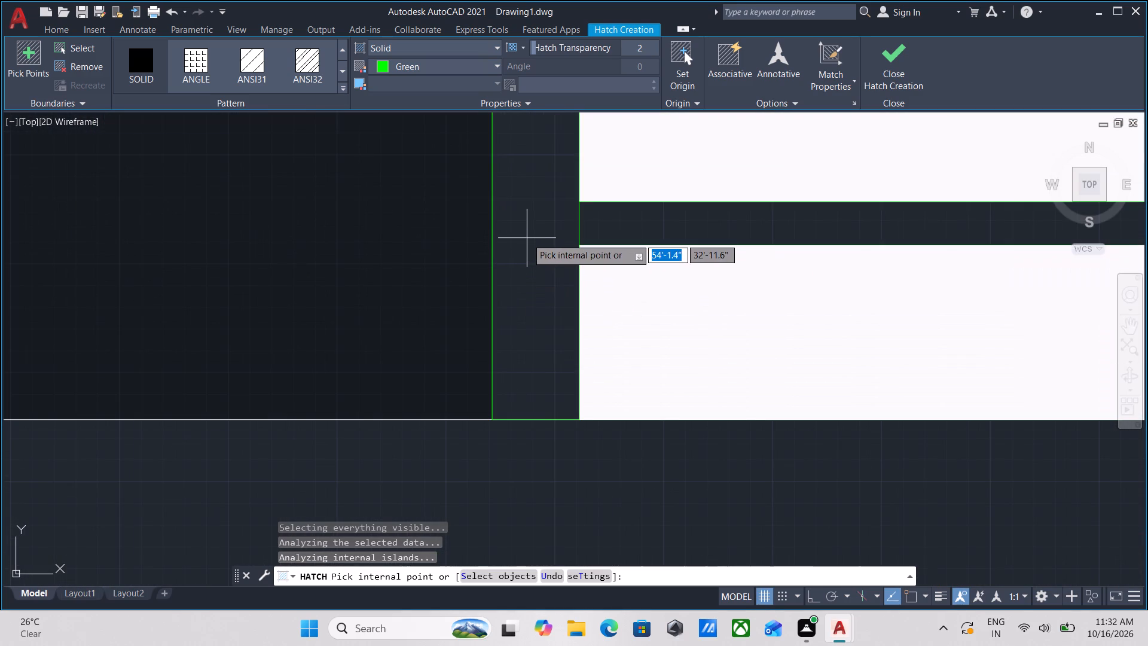
{"action": "left_click", "coordinate": [527, 238]}
{"action": "scroll", "coordinate": [527, 238], "scroll_direction": "down", "scroll_amount": 2}
{"action": "left_click", "coordinate": [602, 232]}
{"action": "scroll", "coordinate": [602, 232], "scroll_direction": "down", "scroll_amount": 2}
{"action": "middle_click_drag", "start_coordinate": [602, 232], "coordinate": [599, 234]}
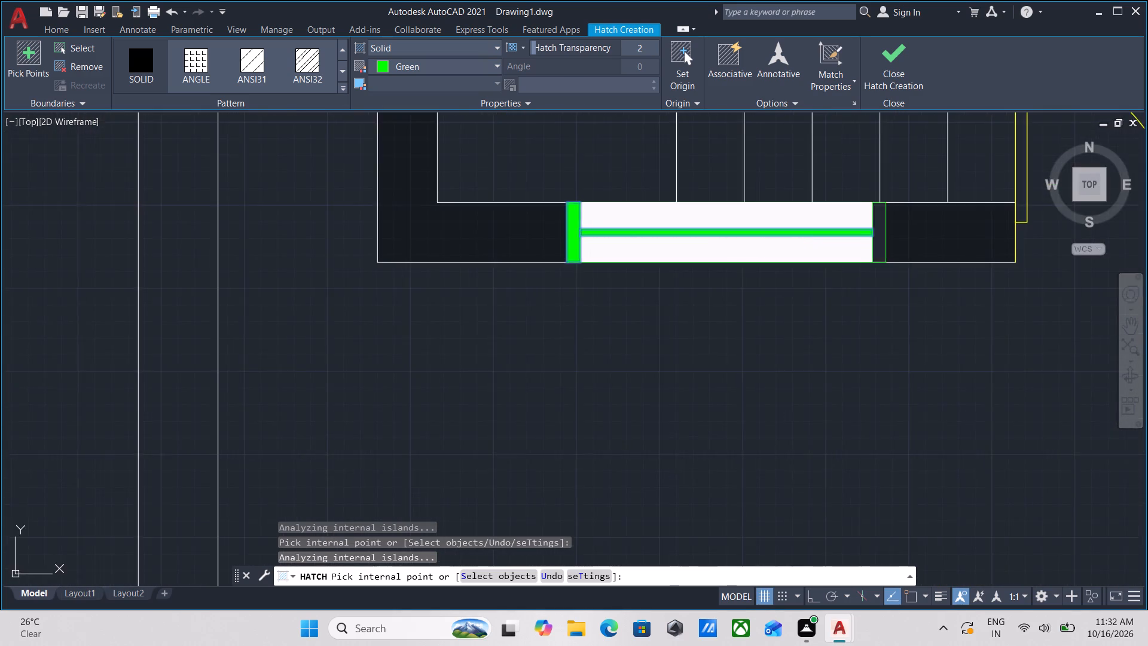
{"action": "middle_click_drag", "start_coordinate": [599, 234], "coordinate": [394, 280]}
{"action": "scroll", "coordinate": [665, 284], "scroll_direction": "up", "scroll_amount": 2}
{"action": "left_click", "coordinate": [673, 285]}
{"action": "scroll", "coordinate": [673, 285], "scroll_direction": "down", "scroll_amount": 3}
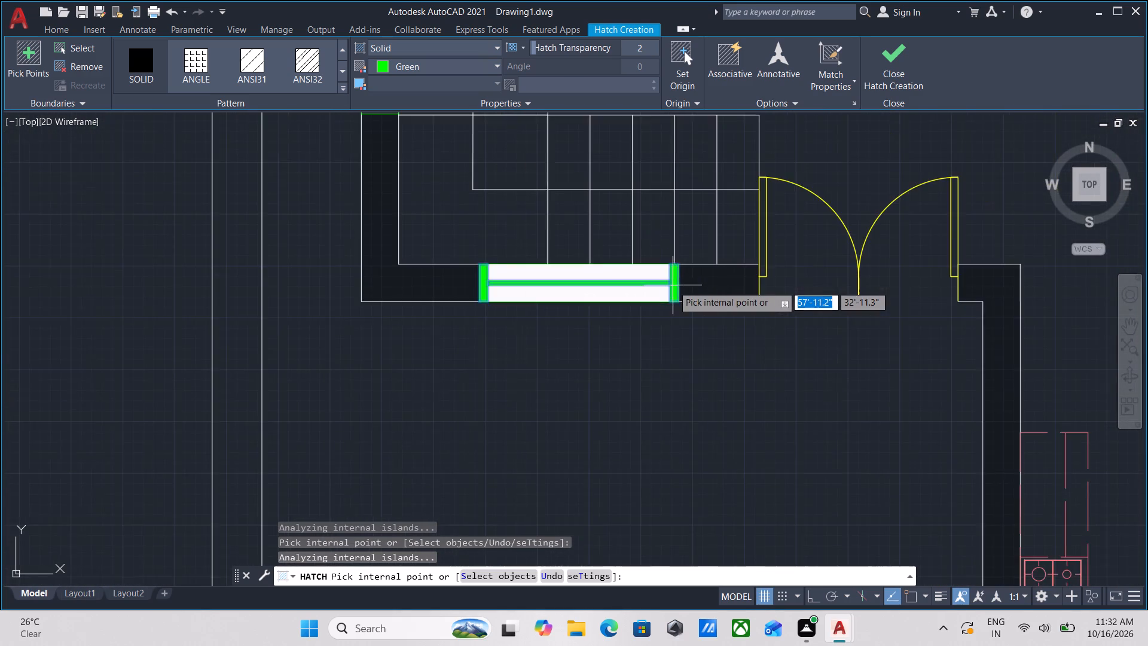
Add the lower end frame of the staircase's left-wall window to the green solid hatch.
{"action": "scroll", "coordinate": [594, 287], "scroll_direction": "down", "scroll_amount": 2}
{"action": "middle_click_drag", "start_coordinate": [594, 287], "coordinate": [593, 388]}
{"action": "scroll", "coordinate": [511, 342], "scroll_direction": "up", "scroll_amount": 4}
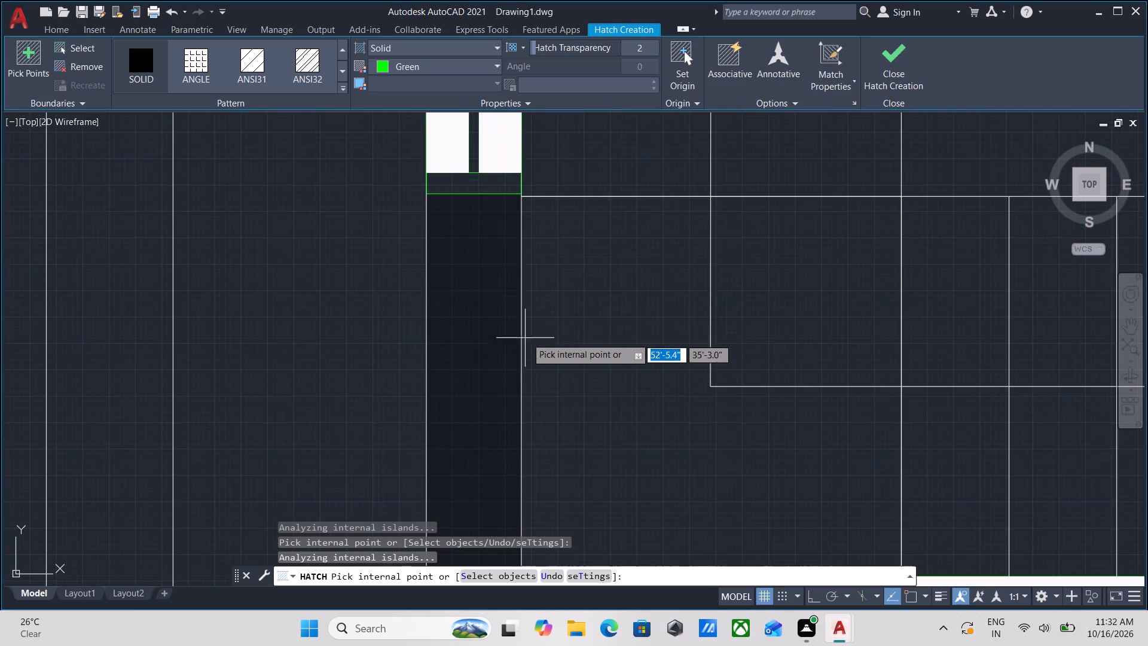
{"action": "left_click", "coordinate": [478, 181]}
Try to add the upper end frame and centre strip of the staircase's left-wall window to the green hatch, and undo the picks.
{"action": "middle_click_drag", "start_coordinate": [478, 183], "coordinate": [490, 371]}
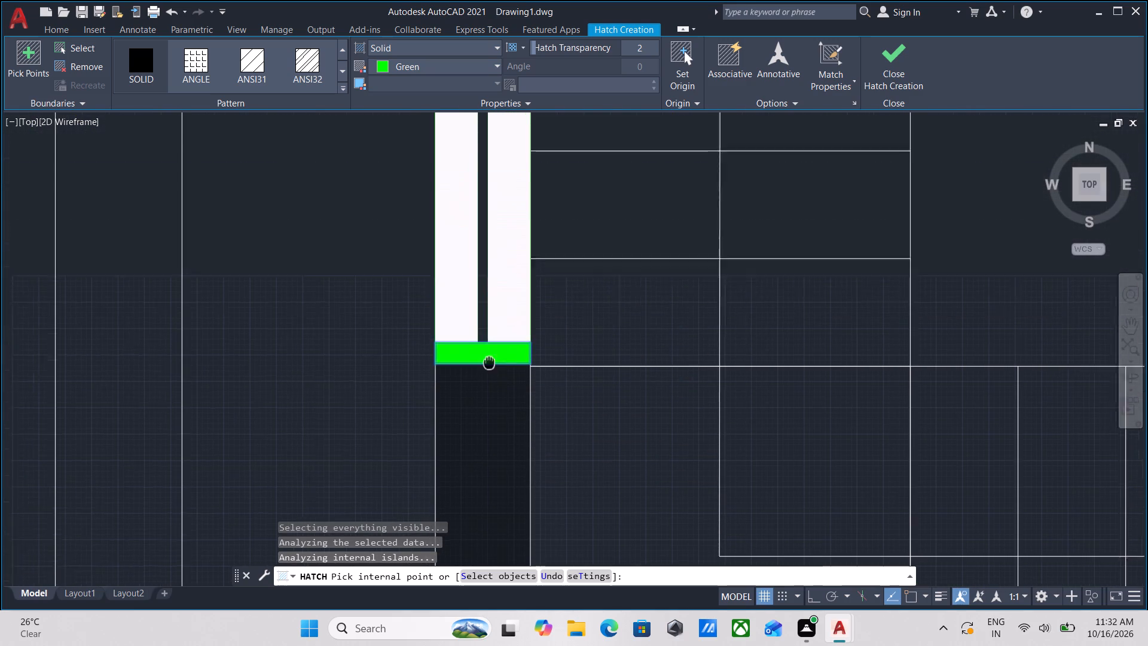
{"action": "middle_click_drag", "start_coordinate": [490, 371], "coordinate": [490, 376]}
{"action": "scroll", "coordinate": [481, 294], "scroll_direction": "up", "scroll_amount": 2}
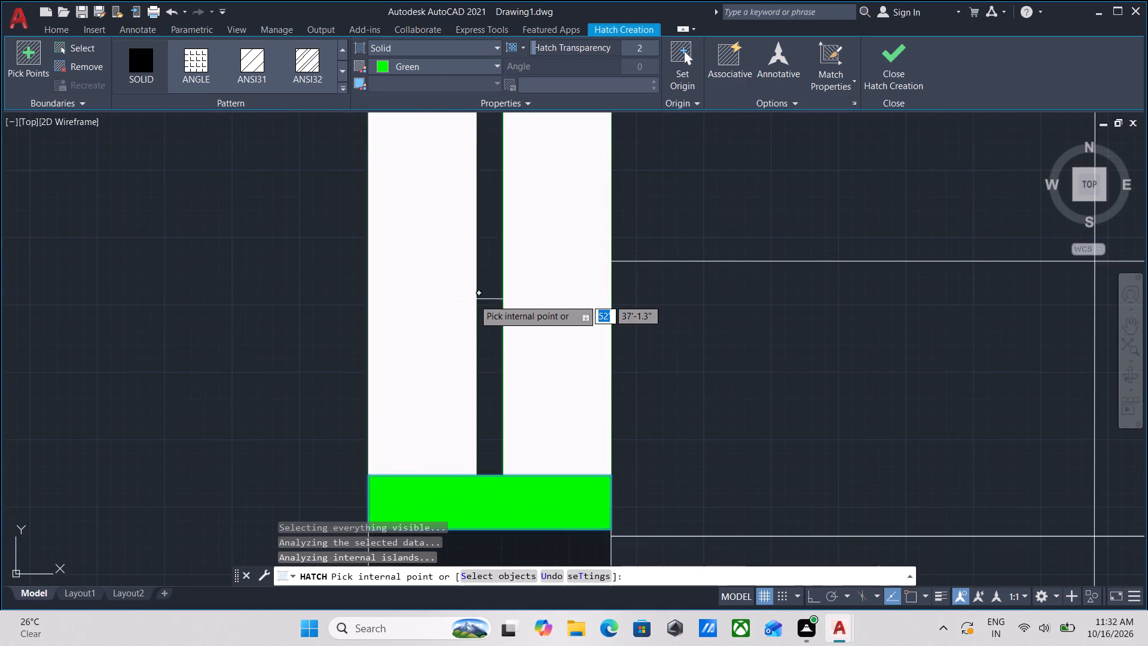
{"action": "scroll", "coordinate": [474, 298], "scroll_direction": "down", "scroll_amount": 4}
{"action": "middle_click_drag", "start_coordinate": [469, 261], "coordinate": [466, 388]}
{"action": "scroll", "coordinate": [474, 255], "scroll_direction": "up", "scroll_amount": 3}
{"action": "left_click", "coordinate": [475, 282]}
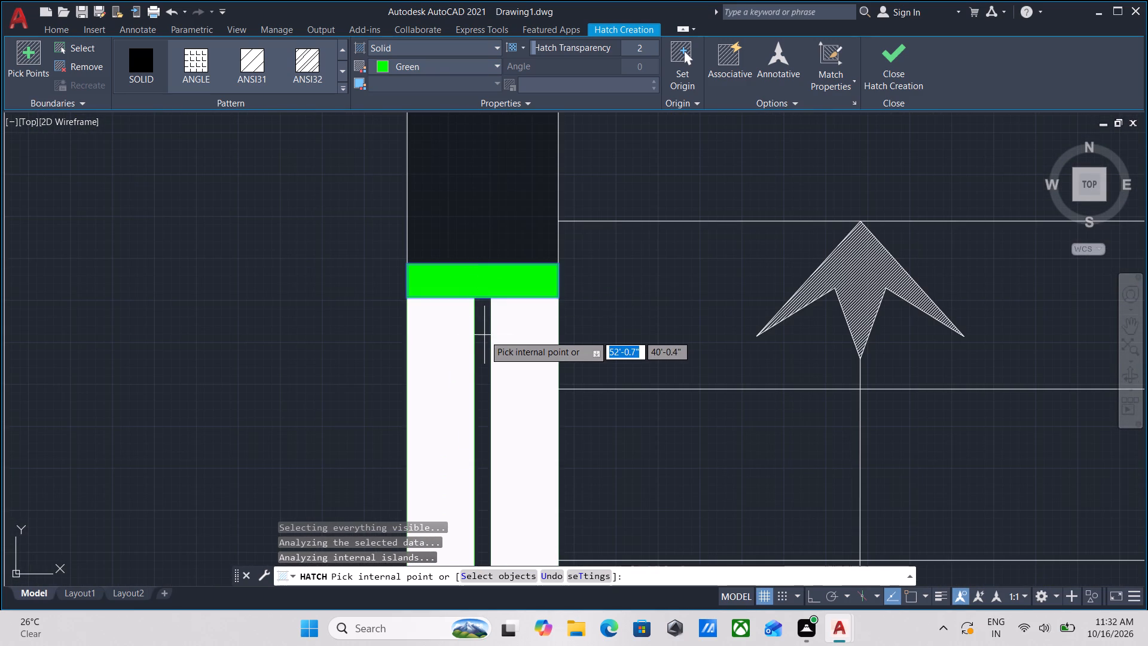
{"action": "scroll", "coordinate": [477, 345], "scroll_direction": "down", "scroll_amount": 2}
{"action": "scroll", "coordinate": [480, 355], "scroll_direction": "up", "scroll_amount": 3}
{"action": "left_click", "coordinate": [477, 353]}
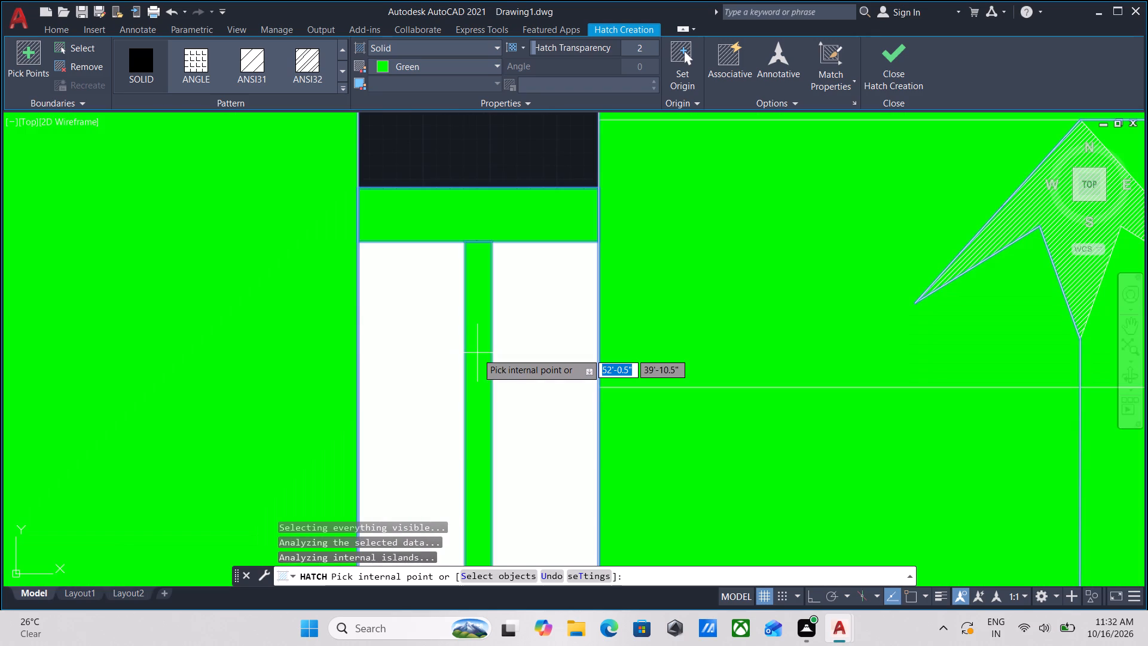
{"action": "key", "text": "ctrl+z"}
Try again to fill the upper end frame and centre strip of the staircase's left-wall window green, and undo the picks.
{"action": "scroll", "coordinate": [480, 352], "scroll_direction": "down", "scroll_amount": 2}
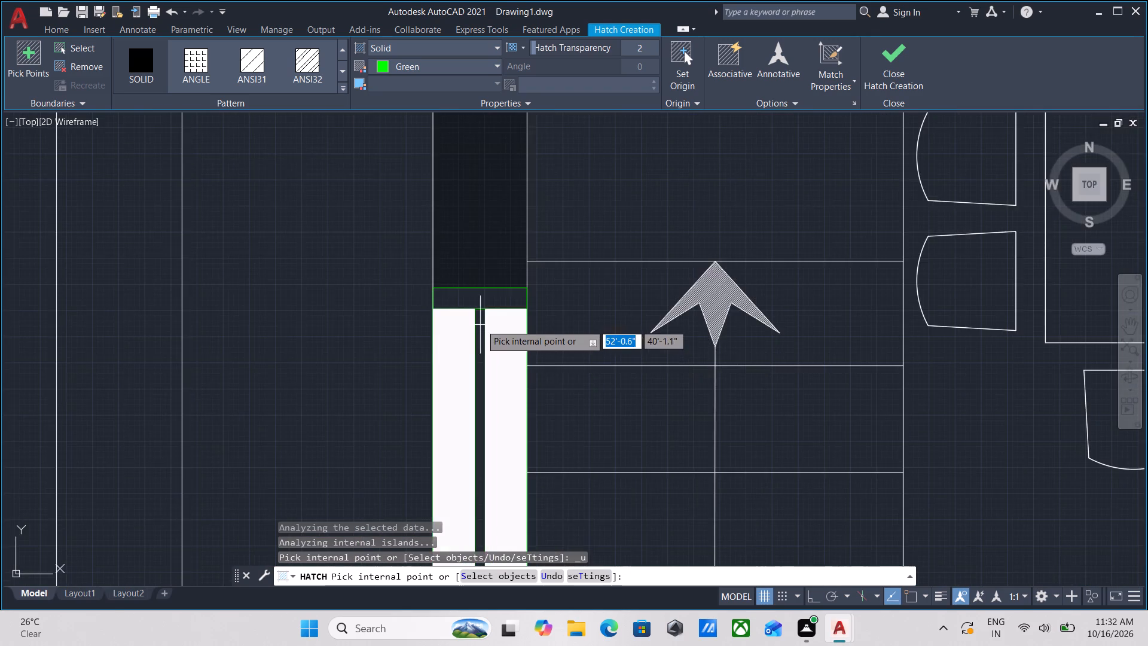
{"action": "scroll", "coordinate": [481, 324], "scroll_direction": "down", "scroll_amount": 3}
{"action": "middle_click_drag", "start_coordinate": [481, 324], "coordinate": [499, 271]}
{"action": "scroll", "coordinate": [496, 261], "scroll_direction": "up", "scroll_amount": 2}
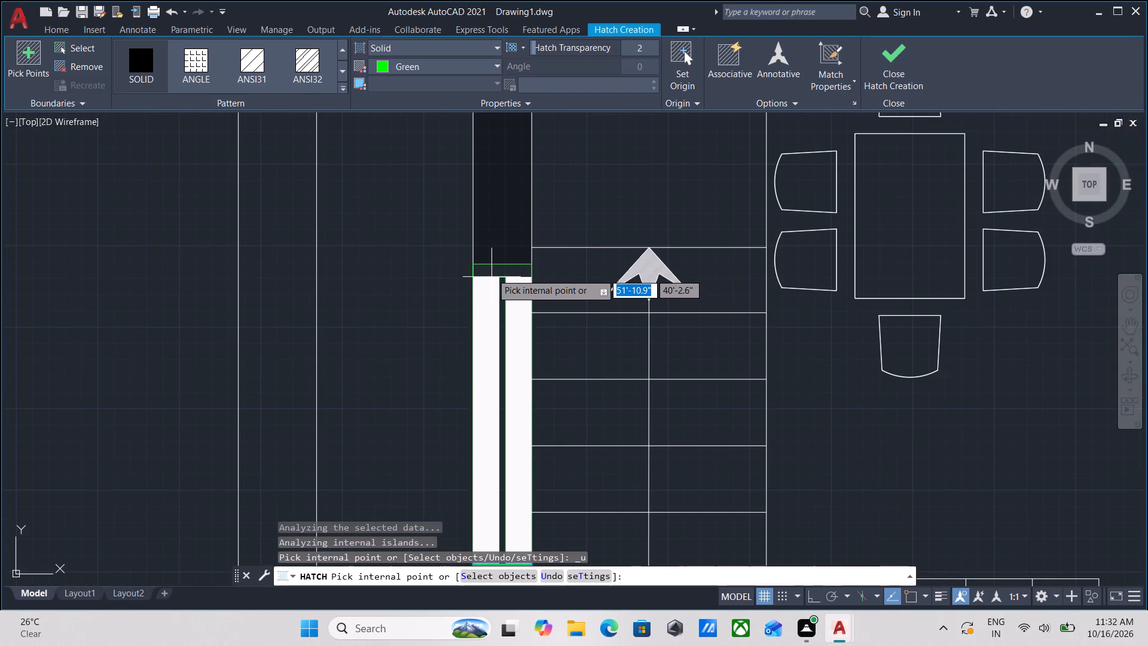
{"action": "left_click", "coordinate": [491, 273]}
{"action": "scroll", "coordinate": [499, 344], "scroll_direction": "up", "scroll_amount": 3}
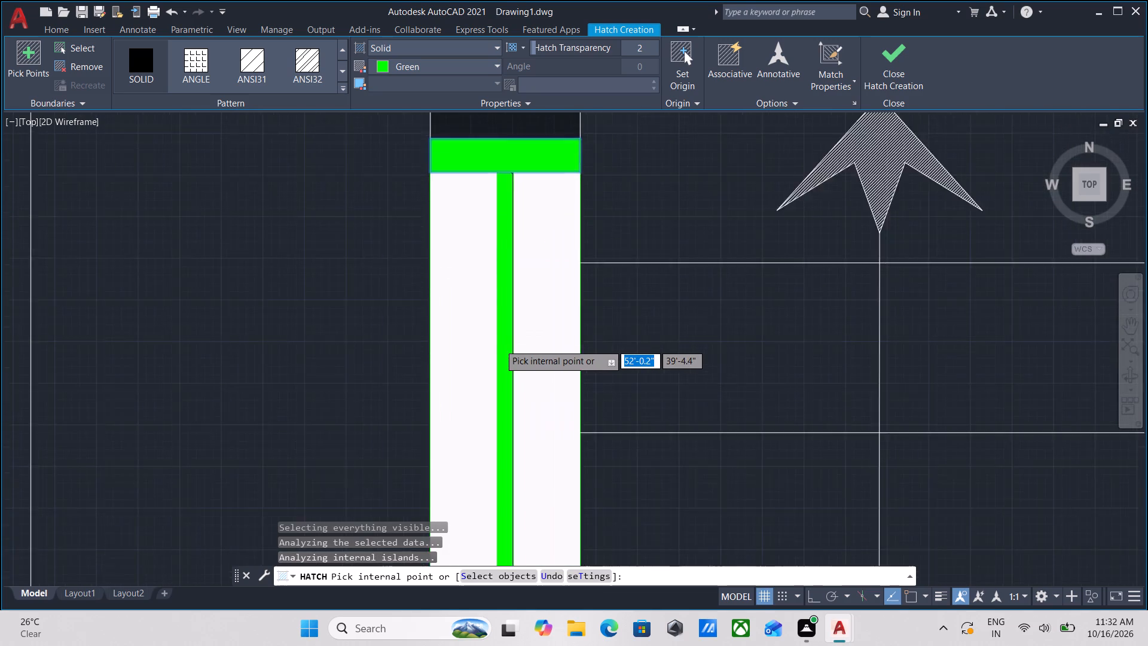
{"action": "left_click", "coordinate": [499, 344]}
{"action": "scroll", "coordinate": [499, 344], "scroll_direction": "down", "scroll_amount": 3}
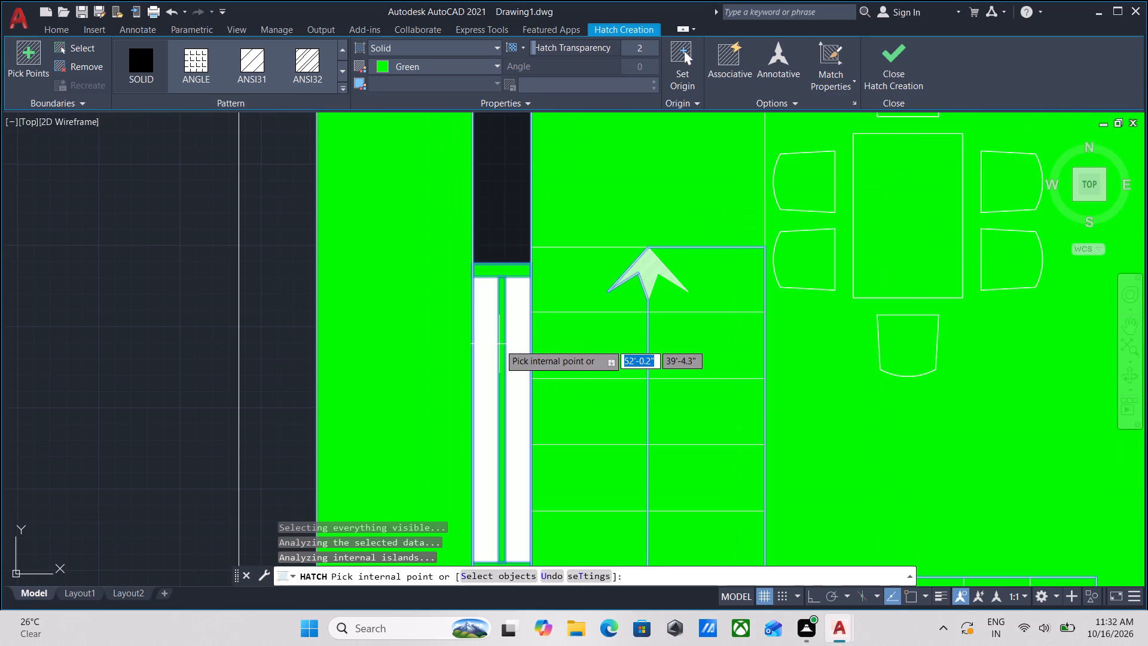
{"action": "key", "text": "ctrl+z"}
Add the upper end frame and centre strip of the staircase's left-wall window to the green solid hatch and finish the hatch.
{"action": "scroll", "coordinate": [500, 344], "scroll_direction": "down", "scroll_amount": 2}
{"action": "middle_click_drag", "start_coordinate": [500, 344], "coordinate": [510, 300]}
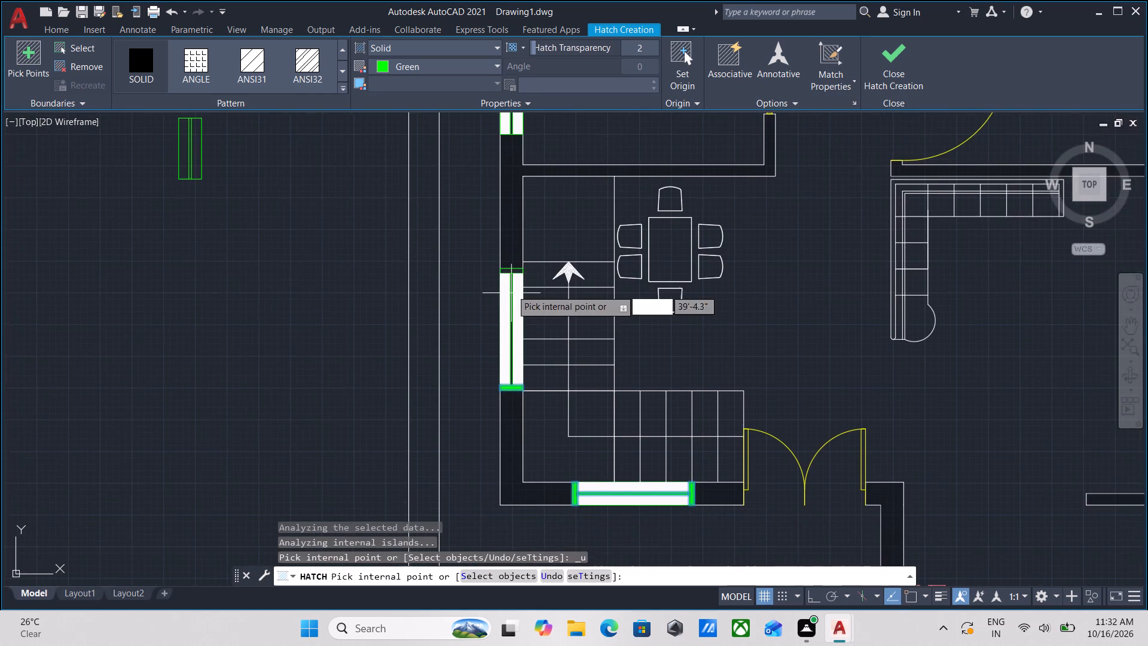
{"action": "scroll", "coordinate": [509, 258], "scroll_direction": "up", "scroll_amount": 3}
{"action": "scroll", "coordinate": [505, 310], "scroll_direction": "up", "scroll_amount": 2}
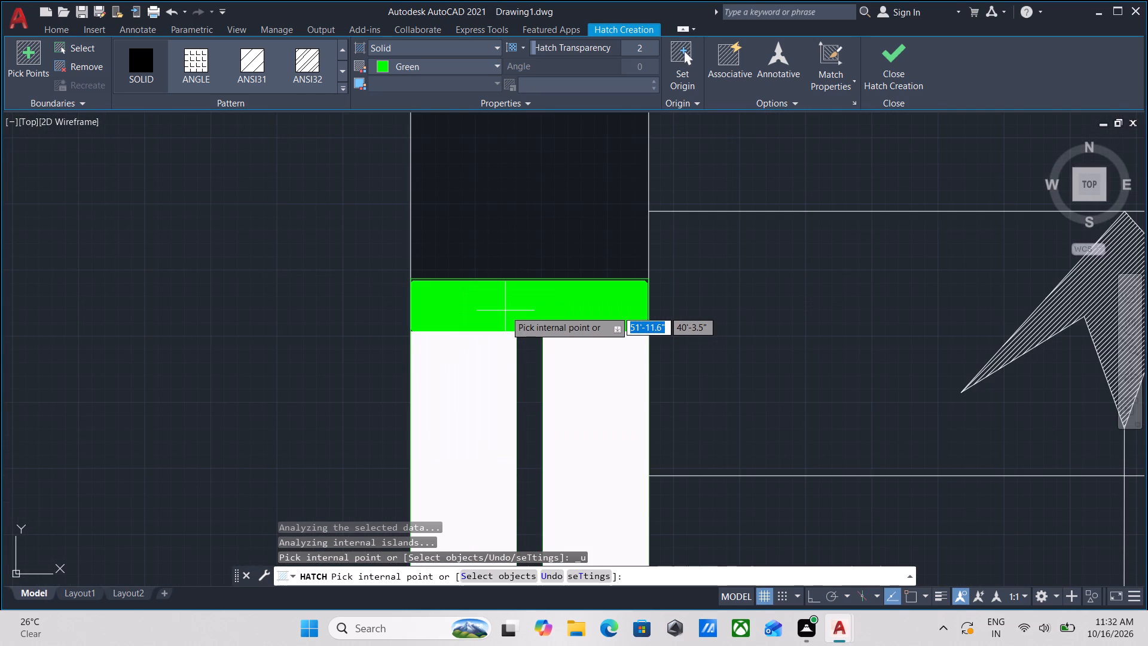
{"action": "left_click", "coordinate": [505, 310]}
{"action": "scroll", "coordinate": [512, 348], "scroll_direction": "down", "scroll_amount": 2}
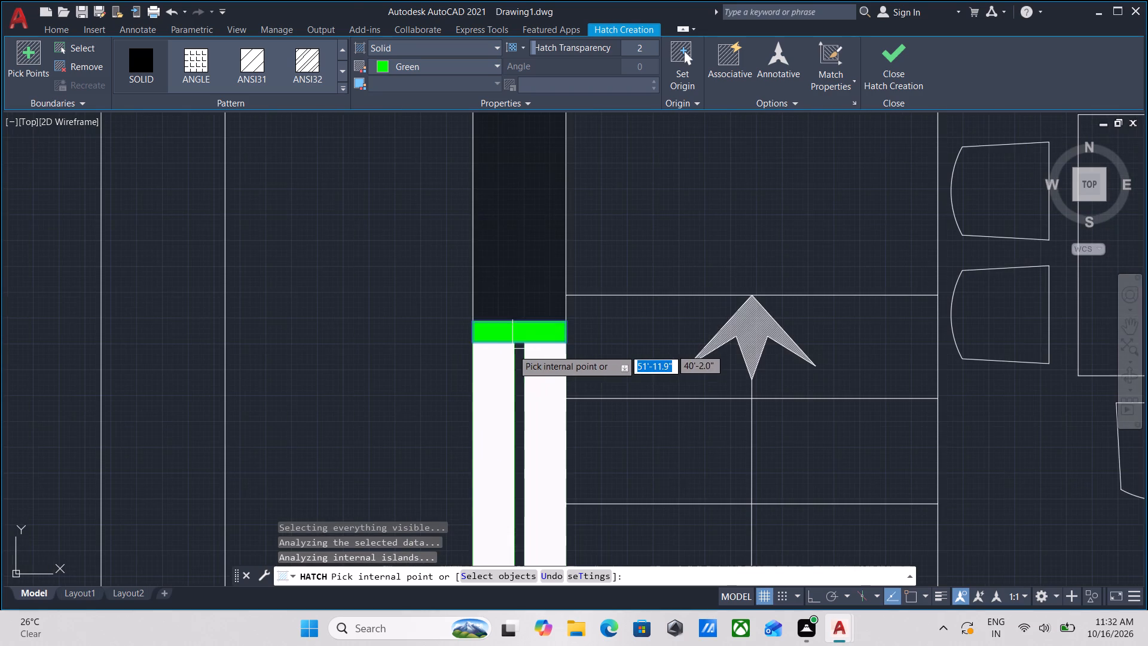
{"action": "scroll", "coordinate": [514, 379], "scroll_direction": "down", "scroll_amount": 1}
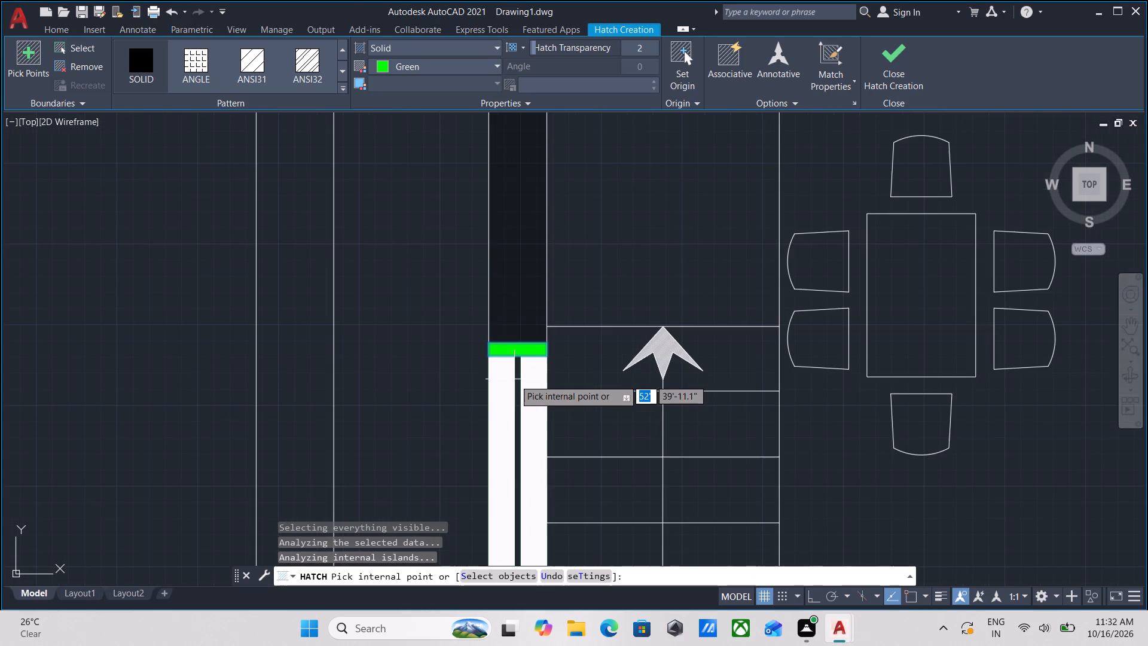
{"action": "middle_click_drag", "start_coordinate": [515, 386], "coordinate": [521, 266]}
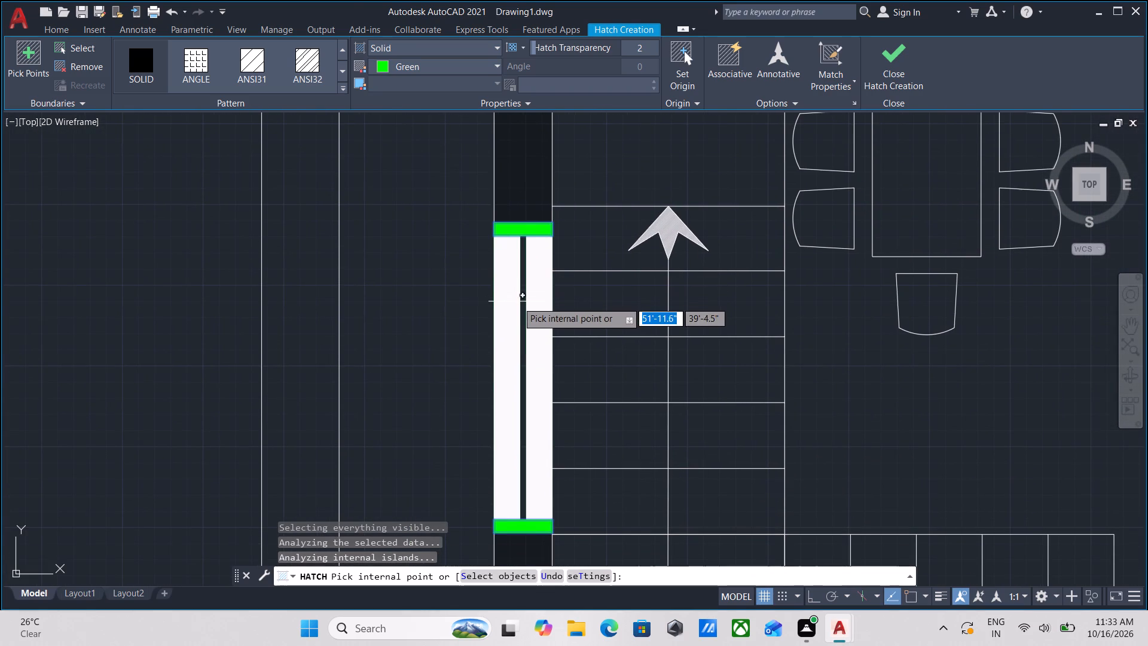
{"action": "middle_click_drag", "start_coordinate": [519, 304], "coordinate": [531, 280]}
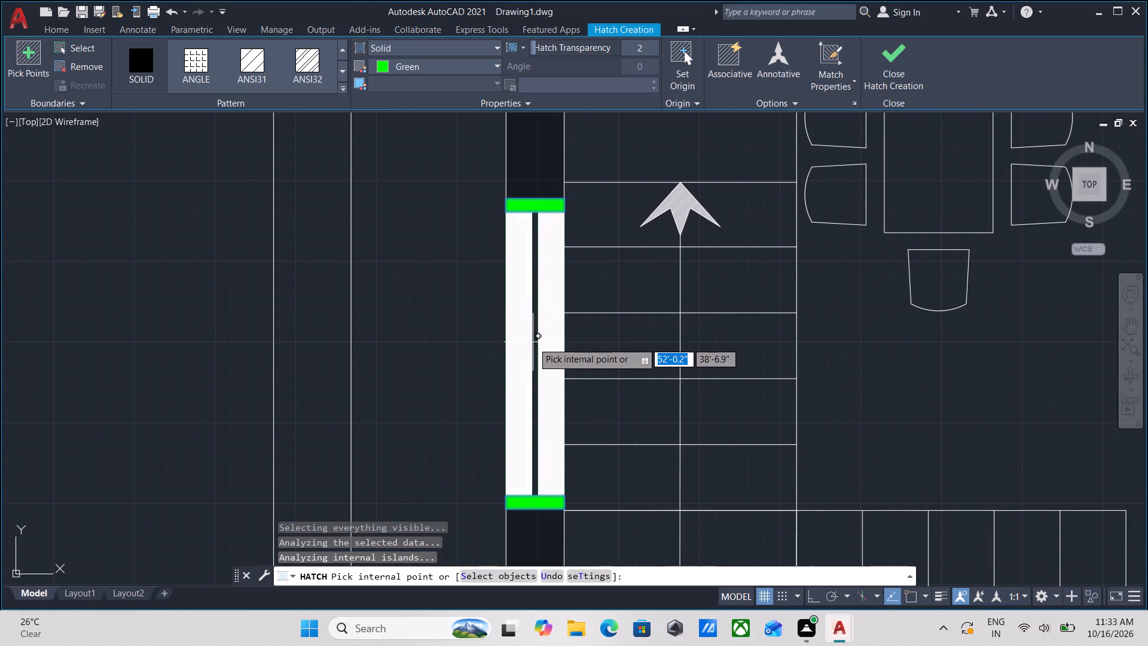
{"action": "scroll", "coordinate": [533, 342], "scroll_direction": "up", "scroll_amount": 1}
{"action": "scroll", "coordinate": [533, 342], "scroll_direction": "down", "scroll_amount": 1}
{"action": "left_click", "coordinate": [533, 342]}
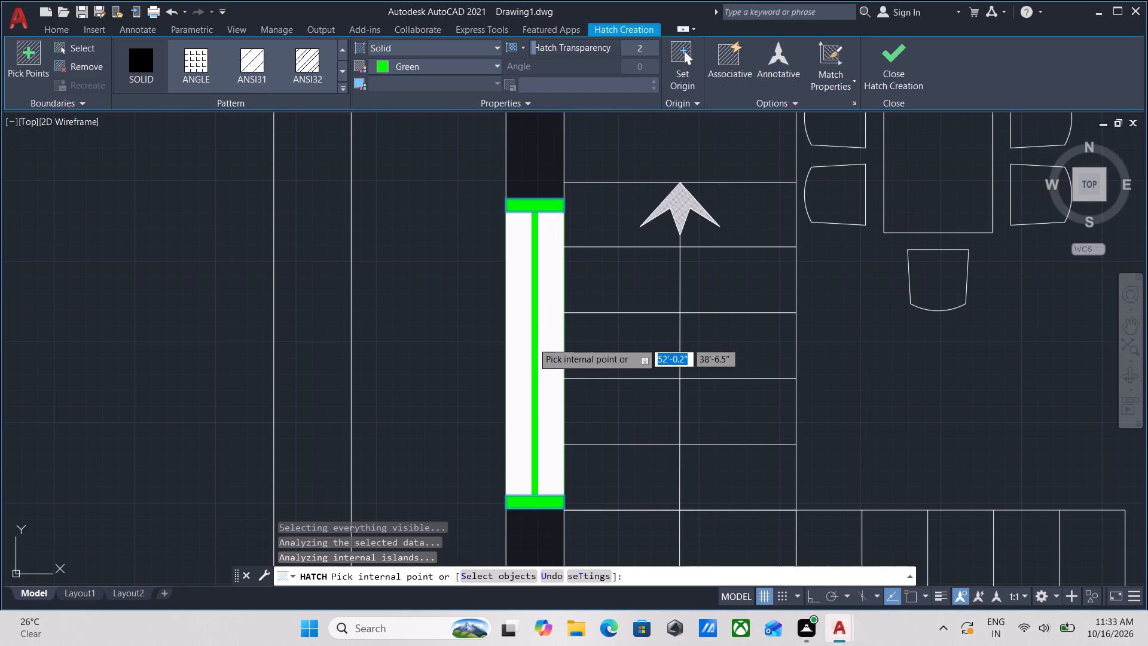
{"action": "scroll", "coordinate": [533, 342], "scroll_direction": "down", "scroll_amount": 3}
{"action": "middle_click_drag", "start_coordinate": [530, 343], "coordinate": [401, 377]}
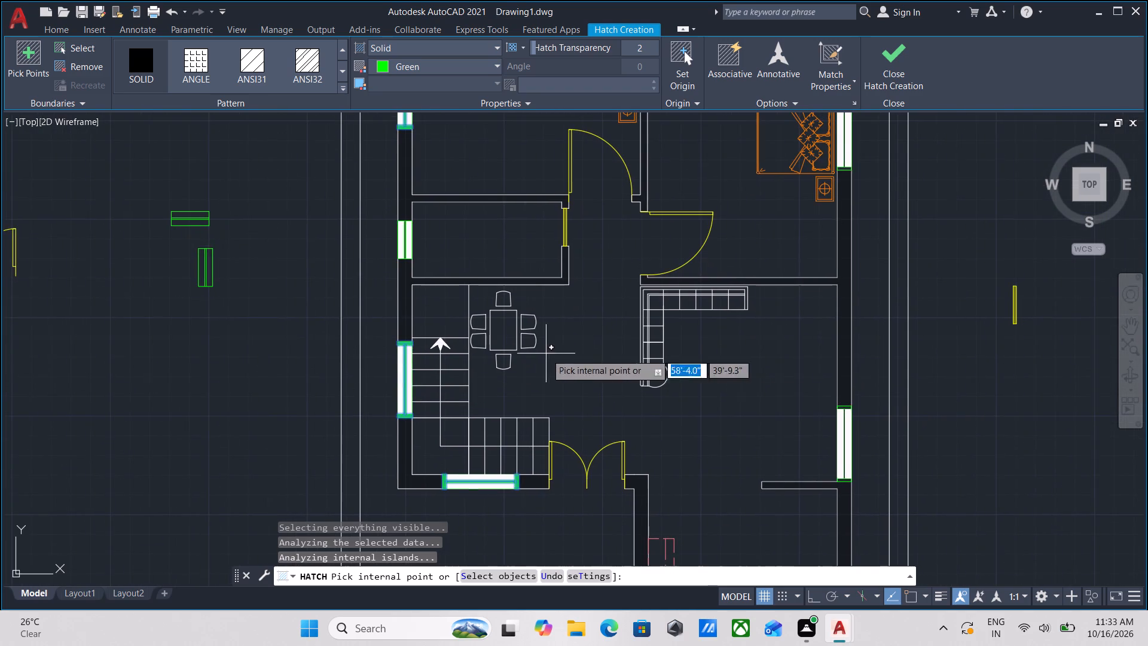
{"action": "scroll", "coordinate": [701, 369], "scroll_direction": "down", "scroll_amount": 1}
{"action": "middle_click_drag", "start_coordinate": [704, 368], "coordinate": [596, 364]}
{"action": "scroll", "coordinate": [688, 269], "scroll_direction": "down", "scroll_amount": 1}
{"action": "middle_click_drag", "start_coordinate": [747, 260], "coordinate": [690, 297]}
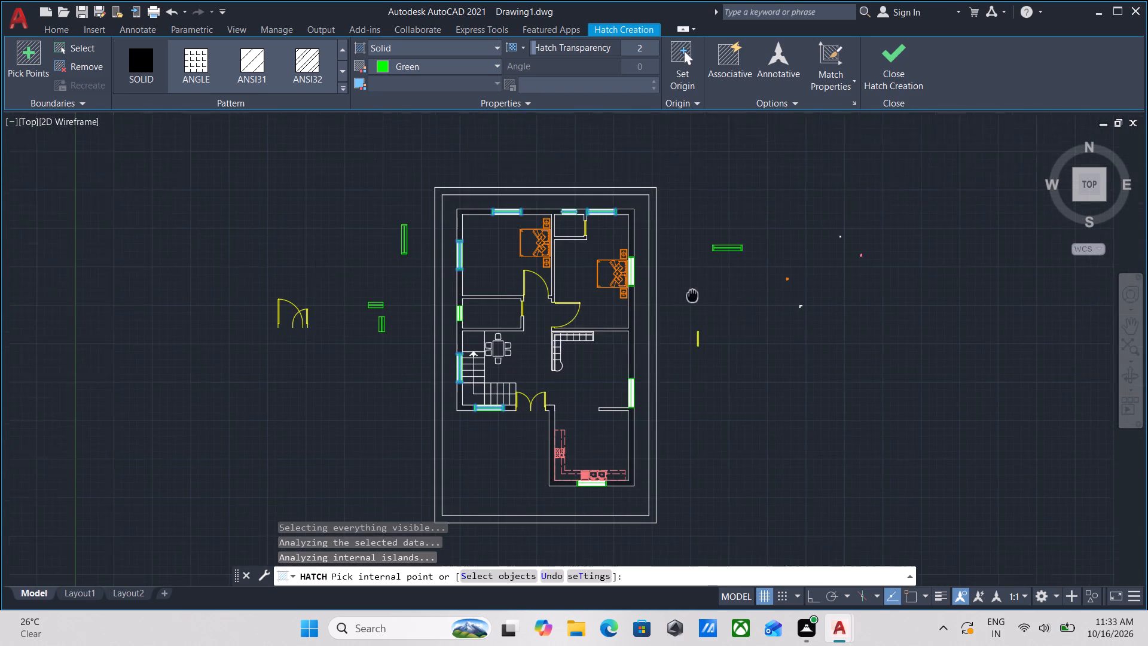
{"action": "middle_click_drag", "start_coordinate": [690, 297], "coordinate": [683, 301]}
{"action": "scroll", "coordinate": [493, 336], "scroll_direction": "up", "scroll_amount": 3}
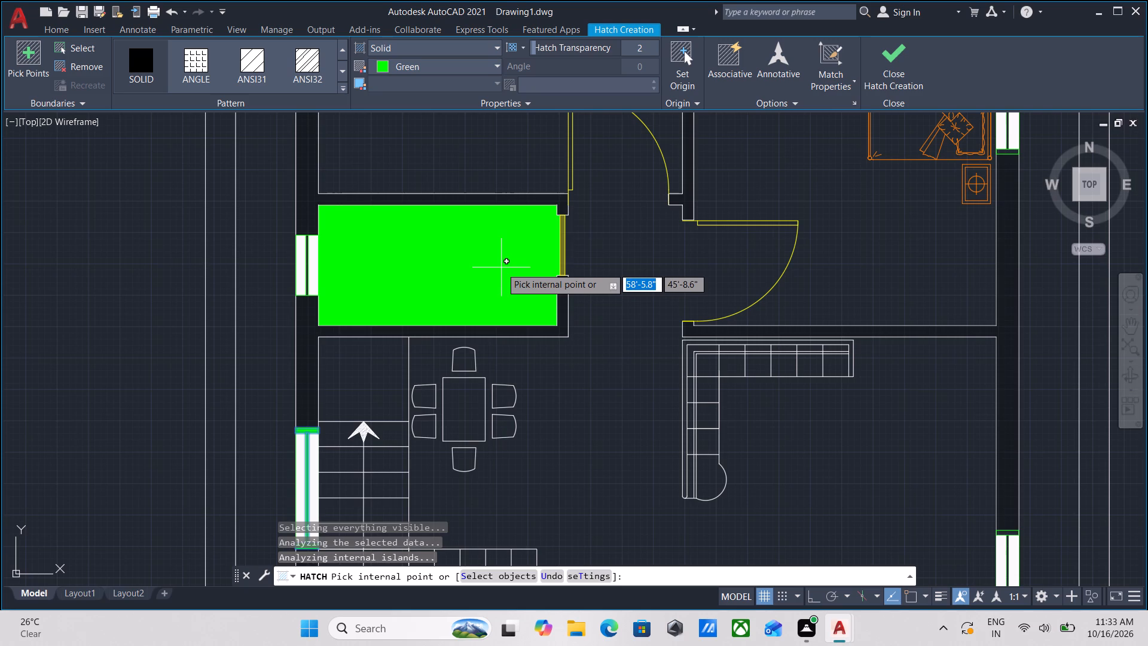
{"action": "scroll", "coordinate": [501, 267], "scroll_direction": "down", "scroll_amount": 2}
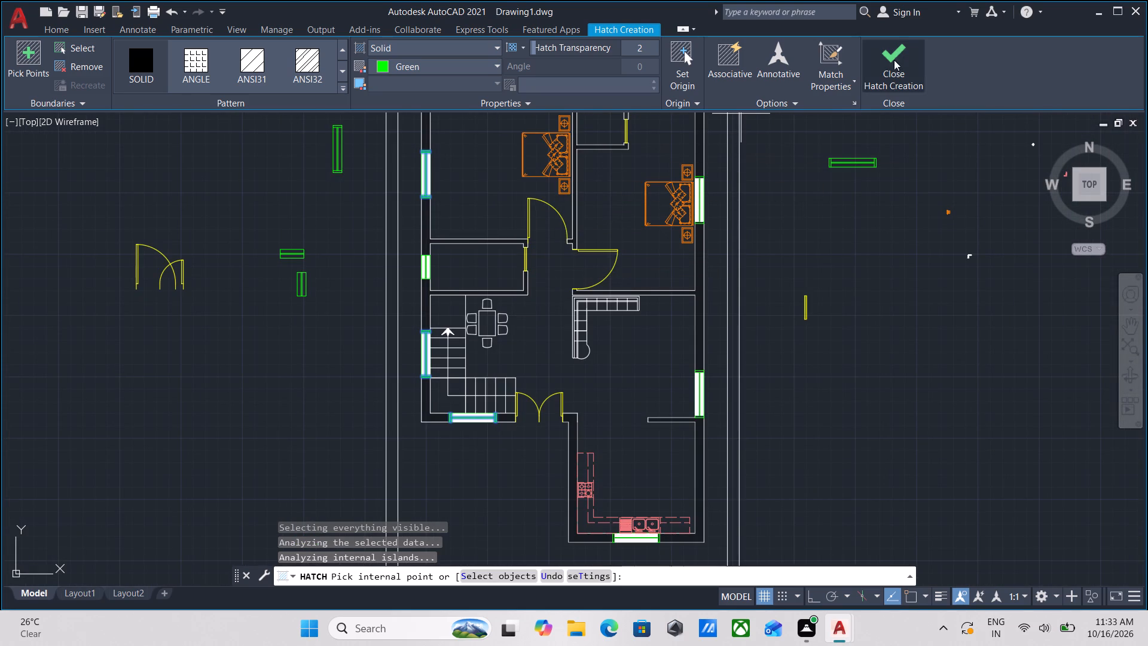
{"action": "left_click", "coordinate": [902, 57]}
Inspect the window fills across the bedrooms, staircase area and kitchen of the floor plan.
{"action": "scroll", "coordinate": [469, 268], "scroll_direction": "up", "scroll_amount": 2}
{"action": "scroll", "coordinate": [472, 214], "scroll_direction": "down", "scroll_amount": 2}
{"action": "middle_click_drag", "start_coordinate": [473, 213], "coordinate": [472, 218]}
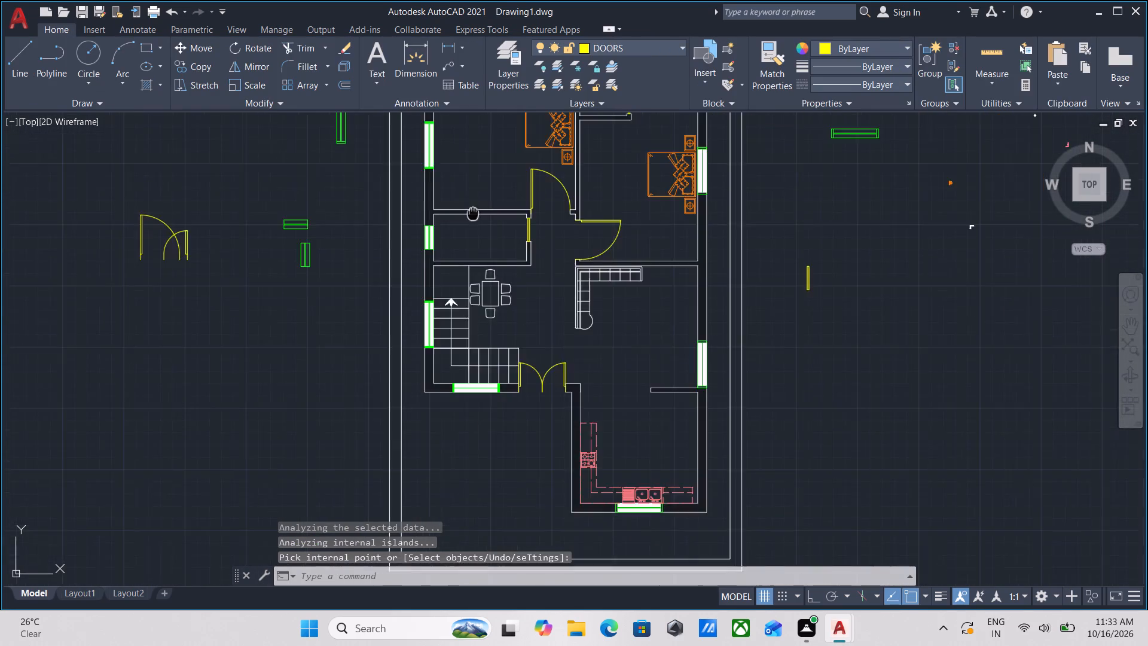
{"action": "middle_click_drag", "start_coordinate": [472, 218], "coordinate": [423, 339]}
{"action": "scroll", "coordinate": [444, 231], "scroll_direction": "up", "scroll_amount": 2}
{"action": "middle_click_drag", "start_coordinate": [494, 243], "coordinate": [525, 186]}
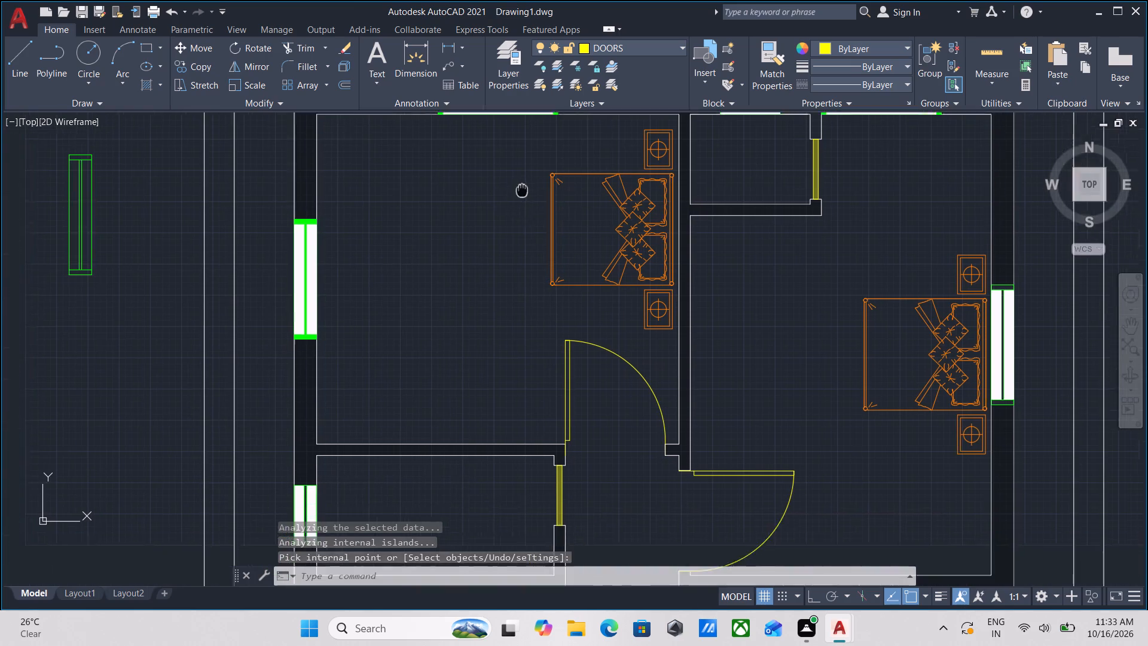
{"action": "middle_click_drag", "start_coordinate": [525, 186], "coordinate": [538, 172]}
{"action": "scroll", "coordinate": [478, 265], "scroll_direction": "down", "scroll_amount": 1}
{"action": "middle_click_drag", "start_coordinate": [478, 265], "coordinate": [515, 158]}
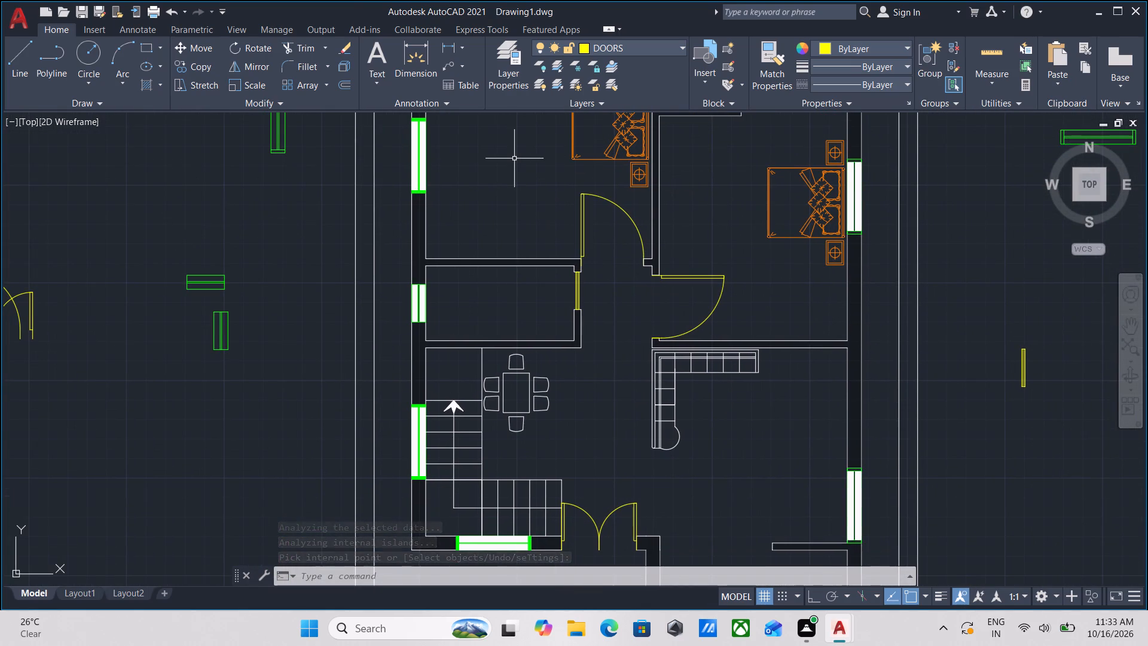
{"action": "scroll", "coordinate": [514, 159], "scroll_direction": "down", "scroll_amount": 1}
{"action": "middle_click_drag", "start_coordinate": [524, 170], "coordinate": [564, 236]}
{"action": "middle_click_drag", "start_coordinate": [559, 228], "coordinate": [552, 83]}
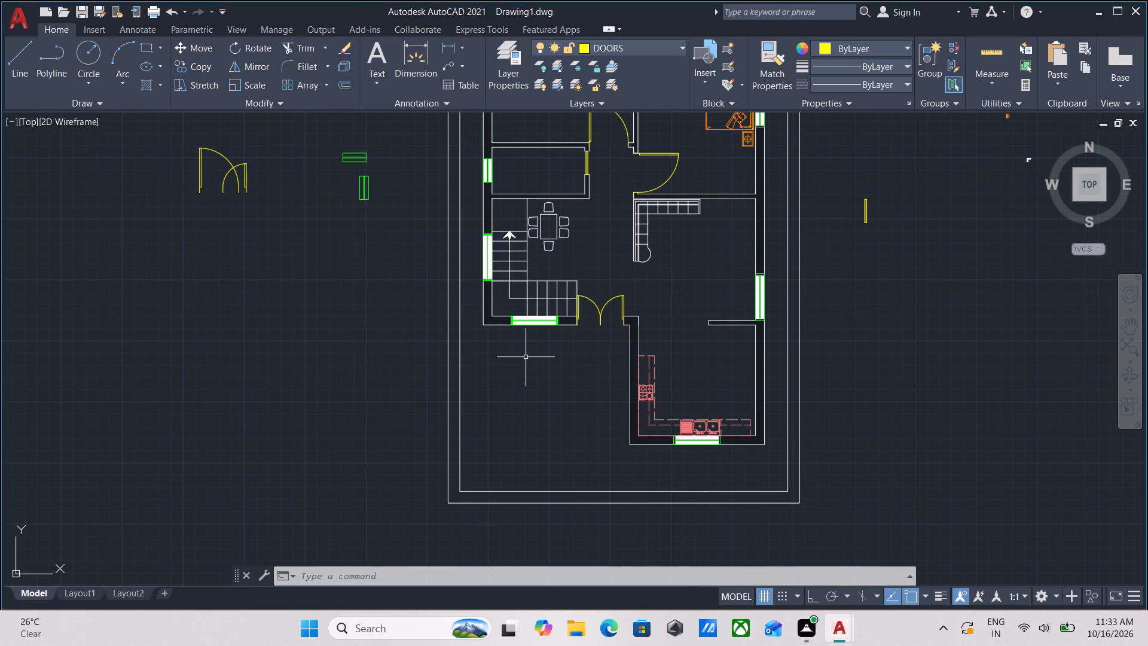
{"action": "scroll", "coordinate": [468, 343], "scroll_direction": "up", "scroll_amount": 1}
{"action": "scroll", "coordinate": [468, 343], "scroll_direction": "down", "scroll_amount": 1}
{"action": "middle_click_drag", "start_coordinate": [468, 343], "coordinate": [459, 375]}
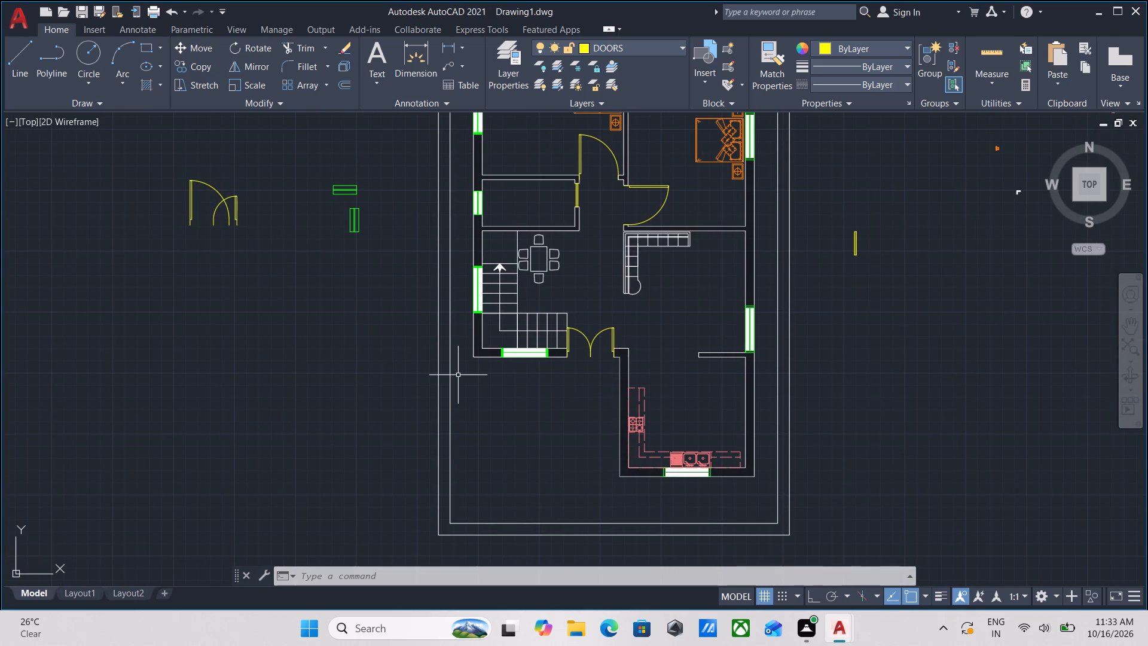
{"action": "middle_click_drag", "start_coordinate": [458, 376], "coordinate": [474, 441]}
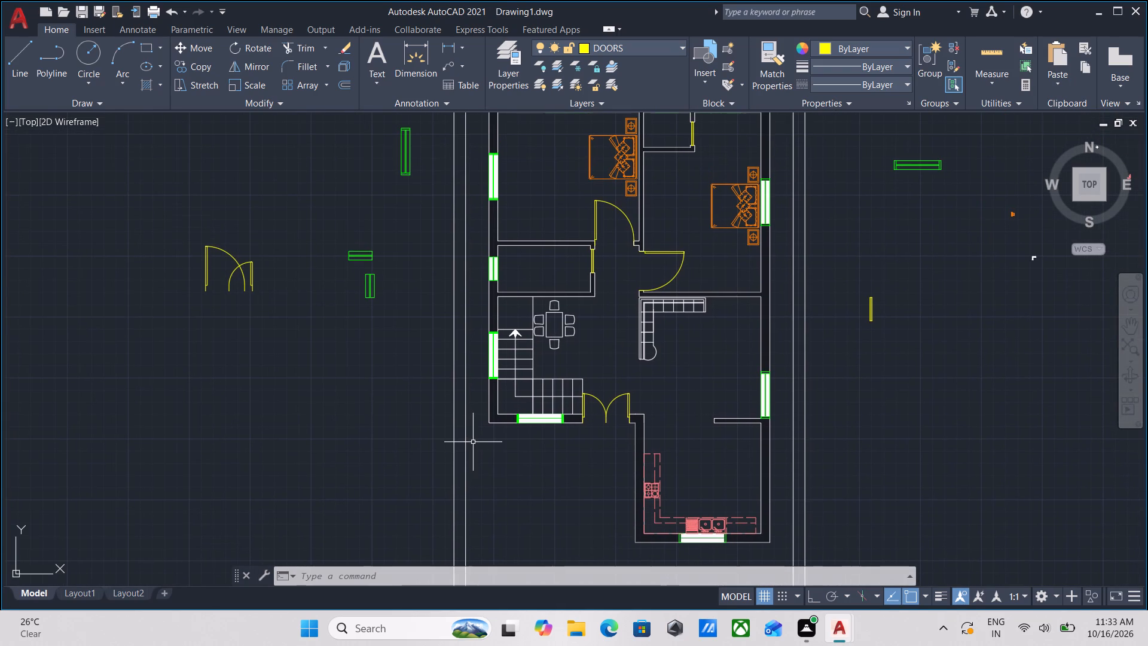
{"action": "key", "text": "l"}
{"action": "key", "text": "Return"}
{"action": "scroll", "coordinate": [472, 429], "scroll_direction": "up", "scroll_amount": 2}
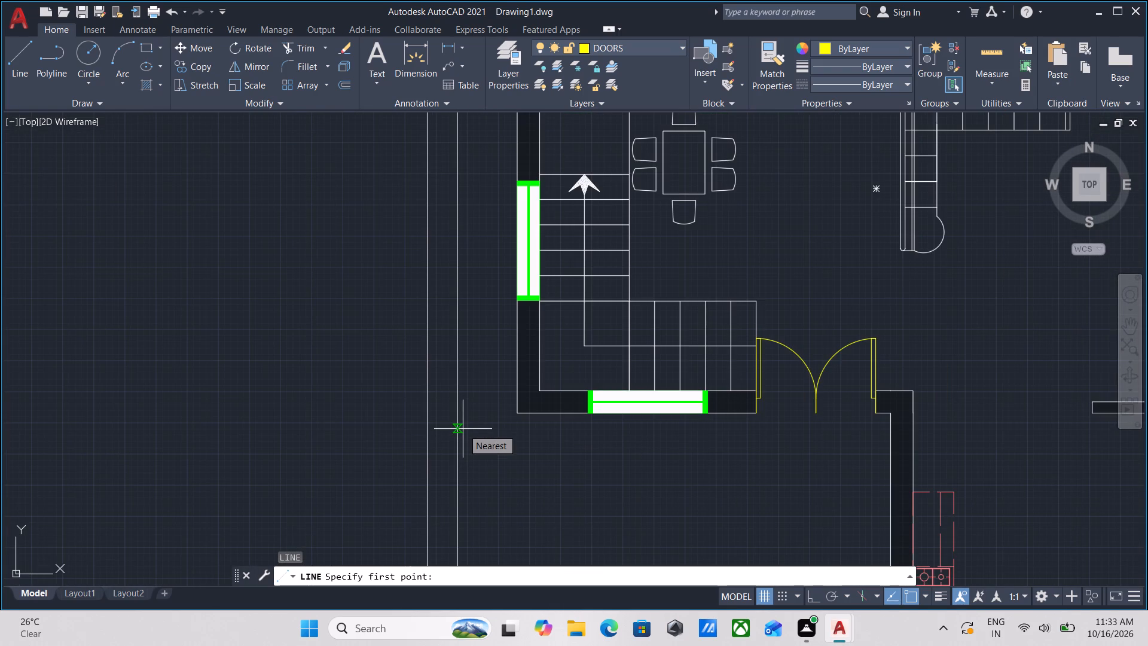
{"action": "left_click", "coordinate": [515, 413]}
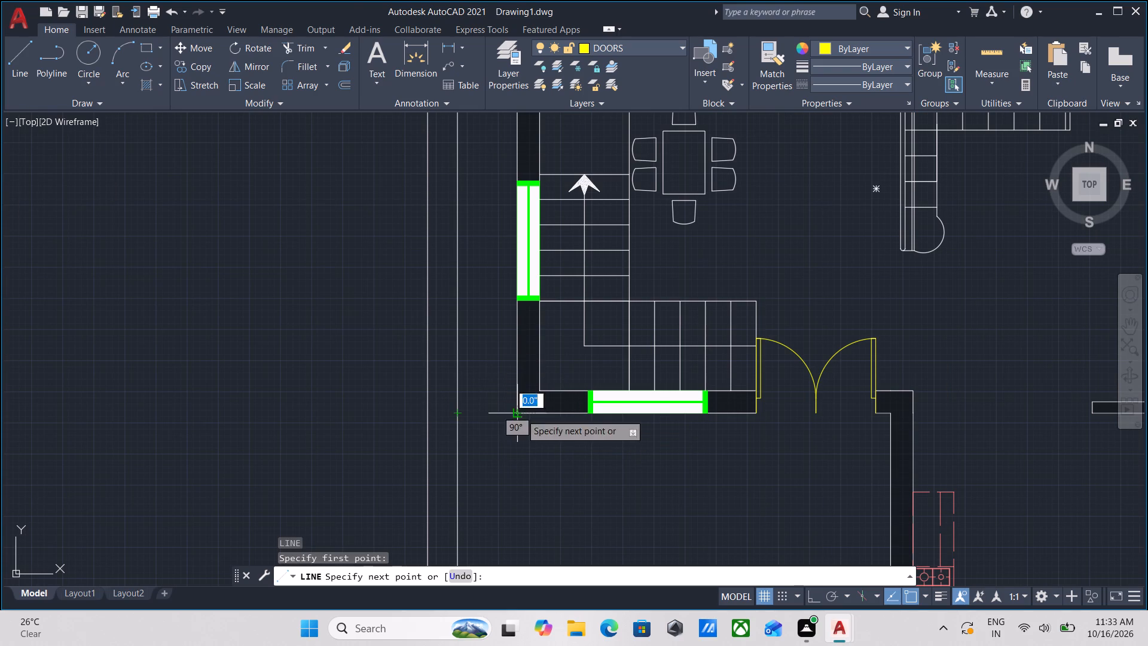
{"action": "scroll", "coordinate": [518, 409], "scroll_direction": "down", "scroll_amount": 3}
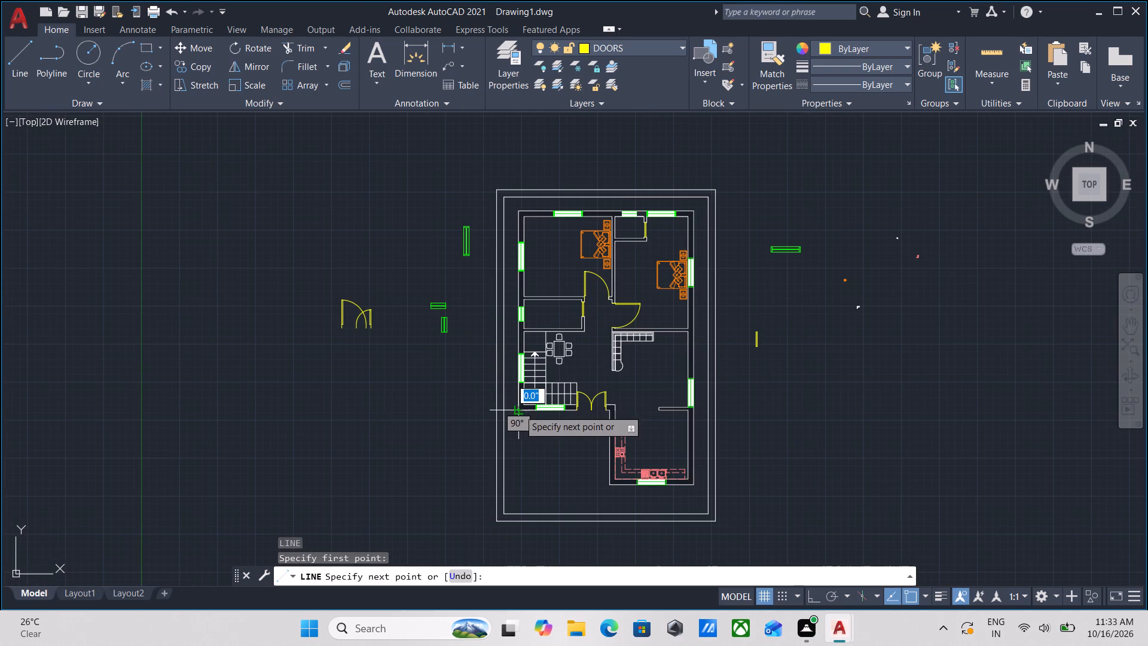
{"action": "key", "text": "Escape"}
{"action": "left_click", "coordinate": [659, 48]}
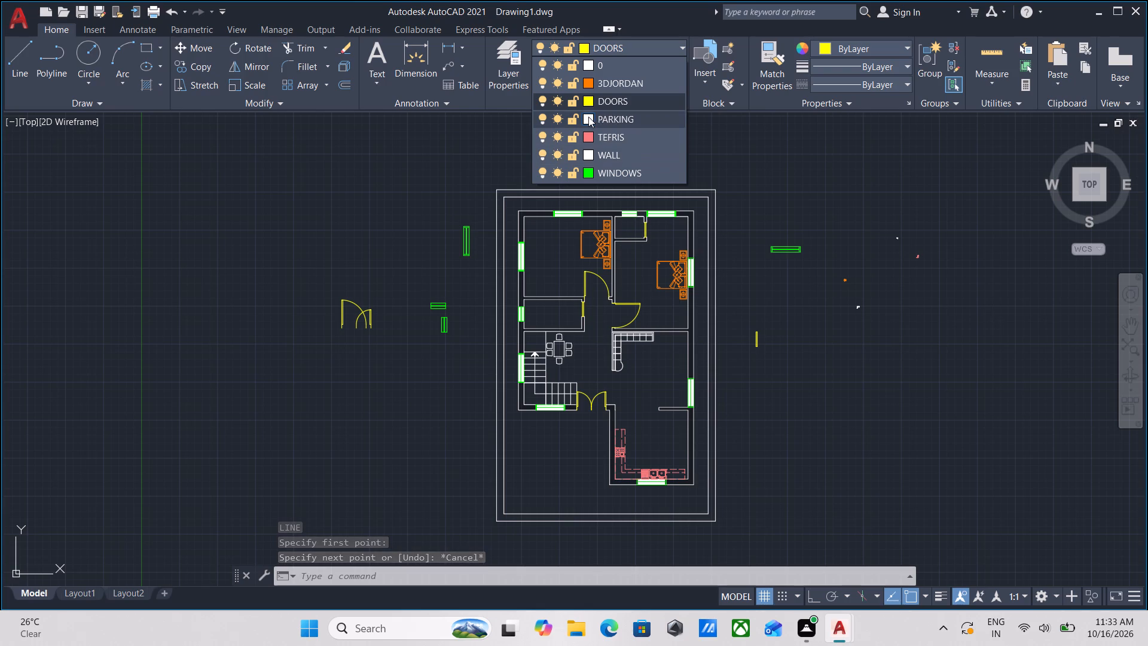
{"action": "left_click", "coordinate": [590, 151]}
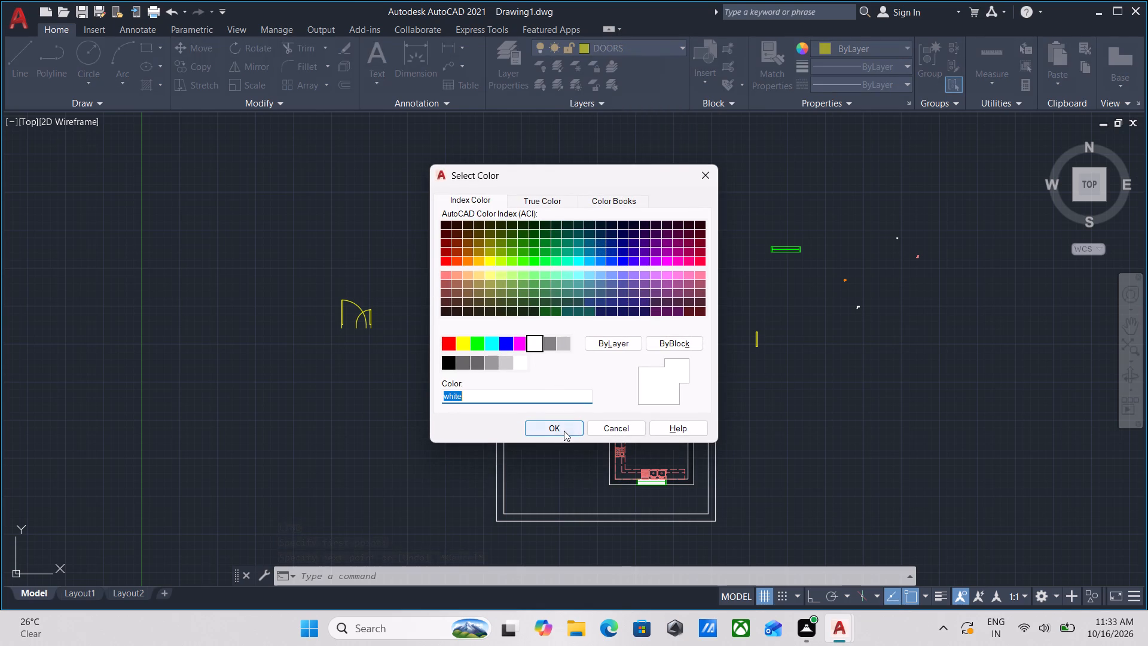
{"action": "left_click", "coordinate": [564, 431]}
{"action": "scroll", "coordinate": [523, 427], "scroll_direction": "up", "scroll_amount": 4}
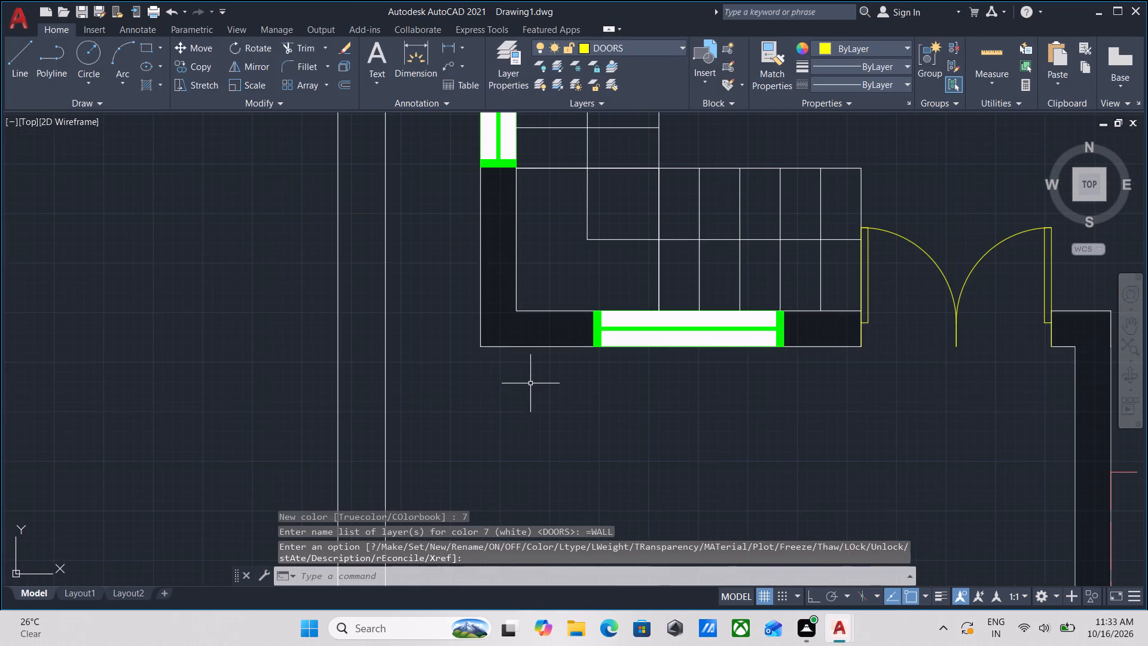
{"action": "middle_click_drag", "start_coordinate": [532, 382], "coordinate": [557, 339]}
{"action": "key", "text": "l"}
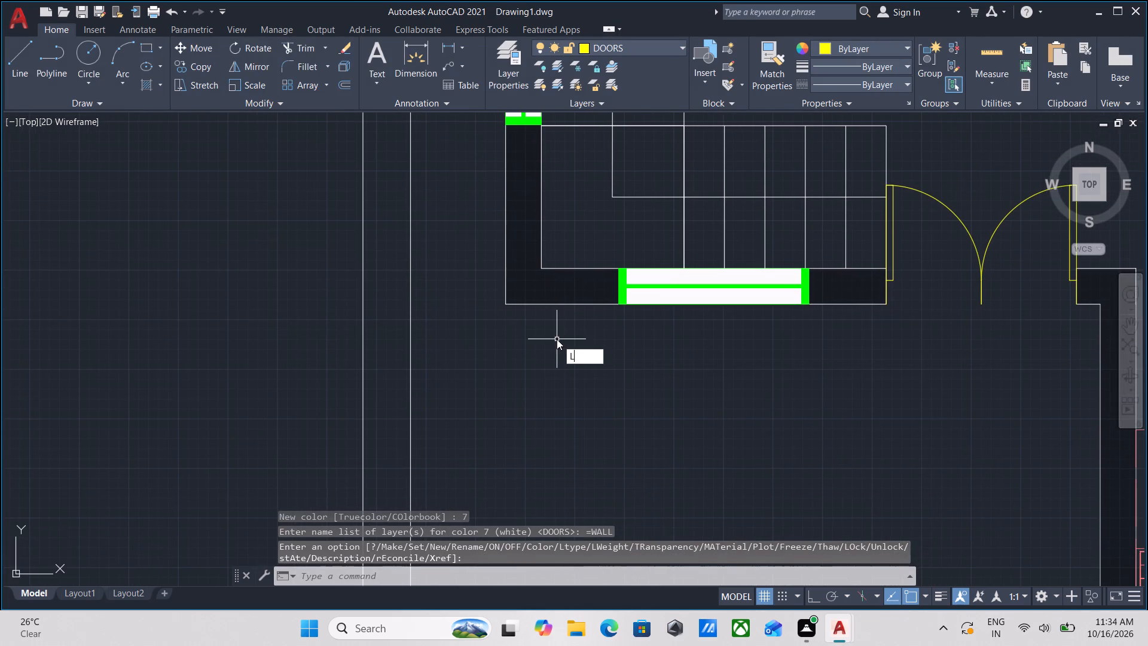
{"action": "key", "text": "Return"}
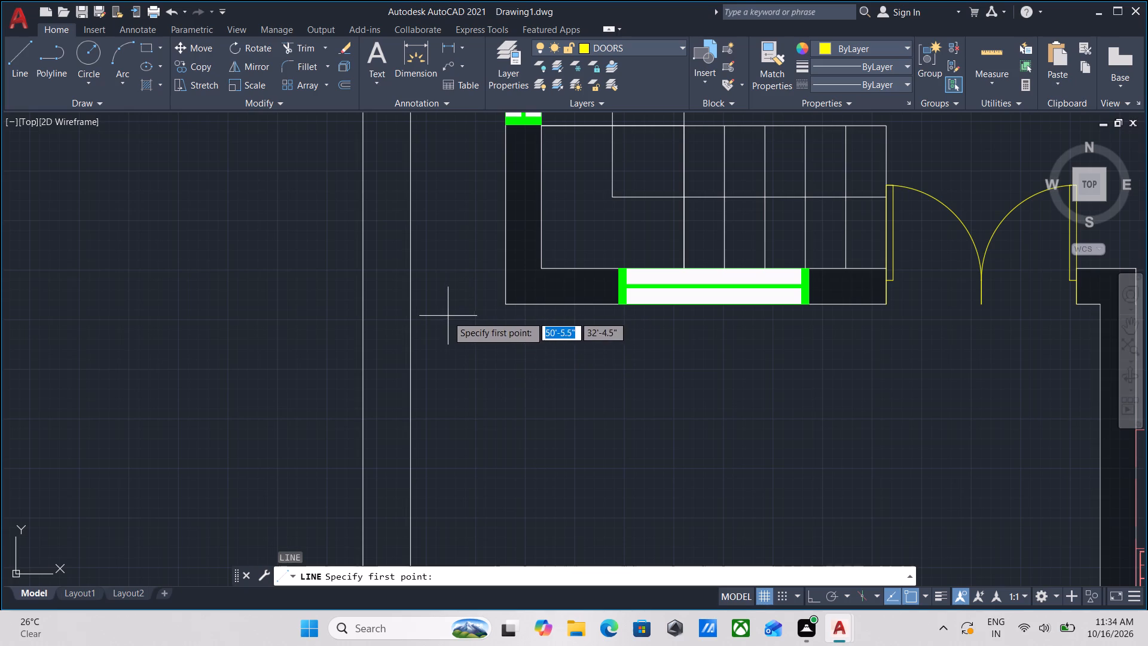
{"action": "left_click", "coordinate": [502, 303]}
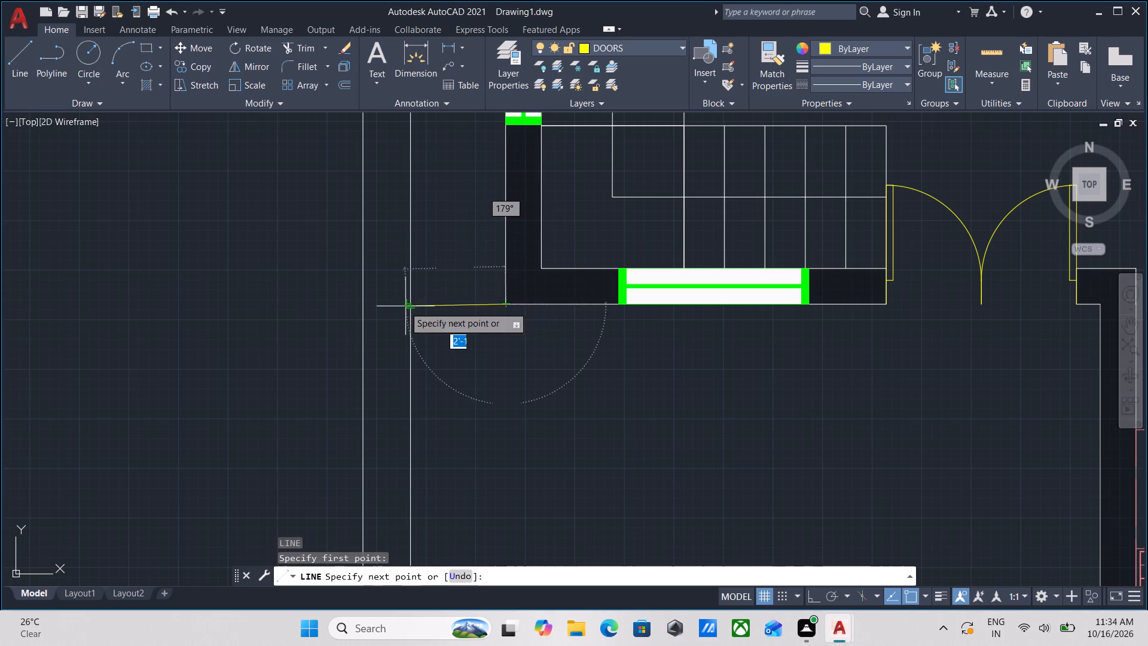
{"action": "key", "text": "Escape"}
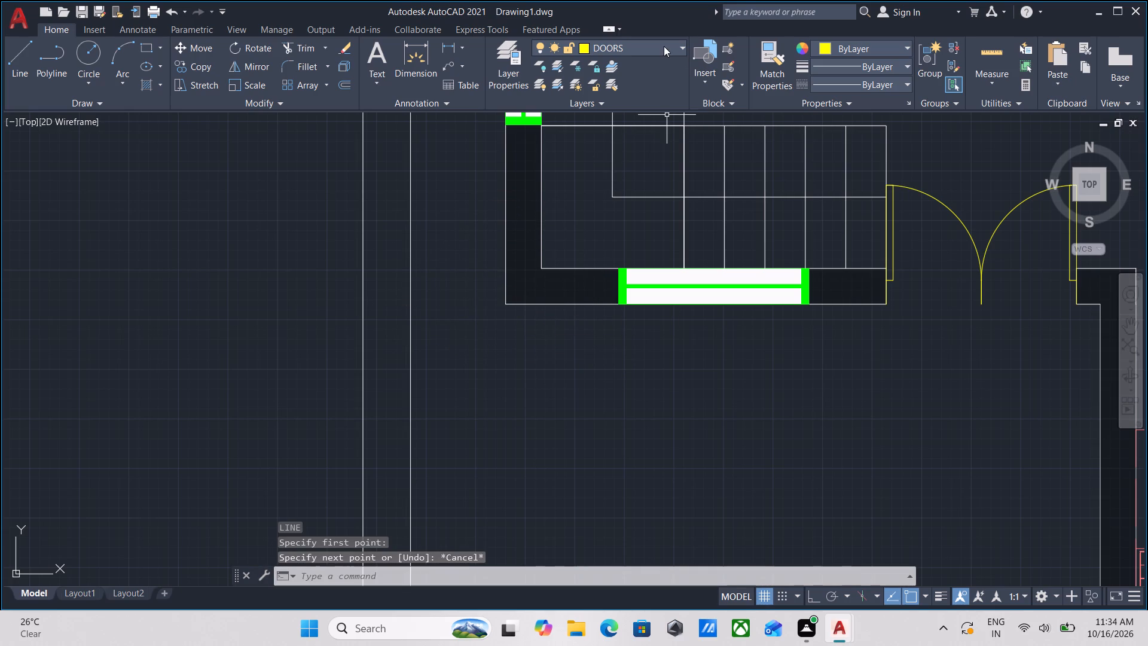
On the WALL layer, draw a horizontal line from the staircase's outer bottom-left wall corner to the boundary wall's inner line.
{"action": "left_click", "coordinate": [664, 46]}
{"action": "left_click", "coordinate": [602, 156]}
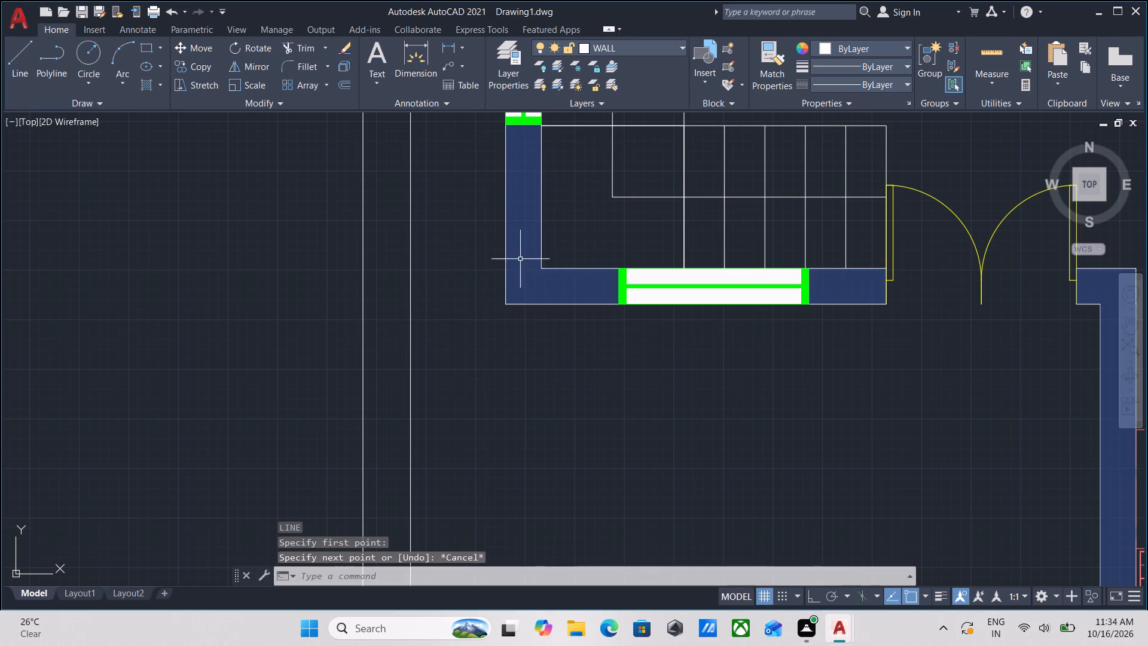
{"action": "key", "text": "l"}
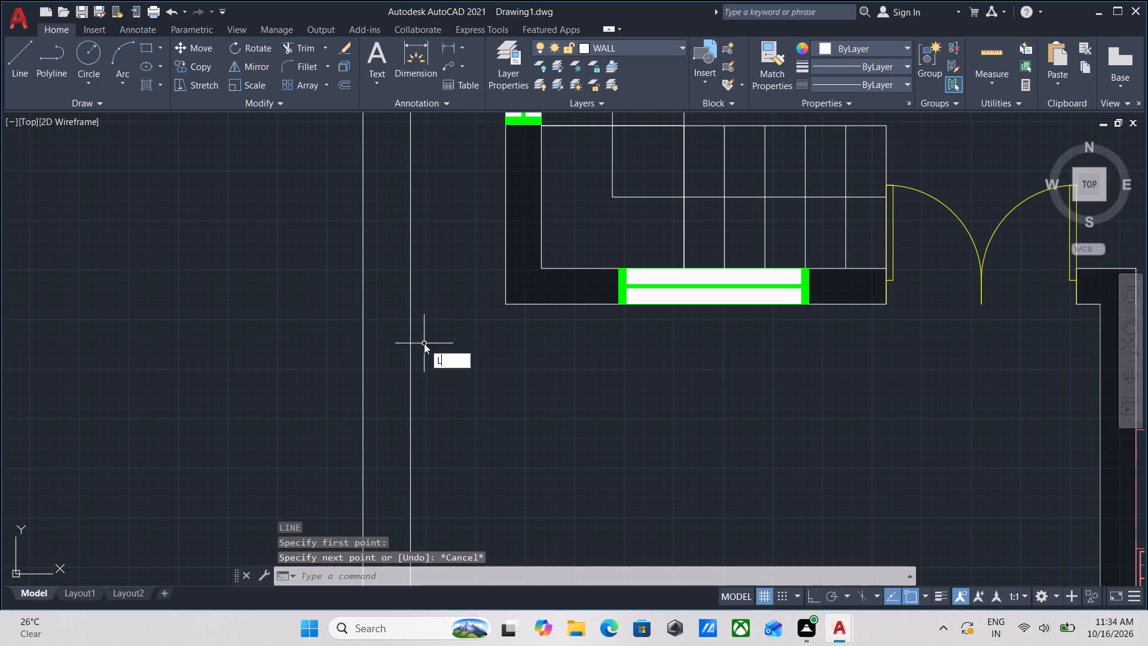
{"action": "key", "text": "Return"}
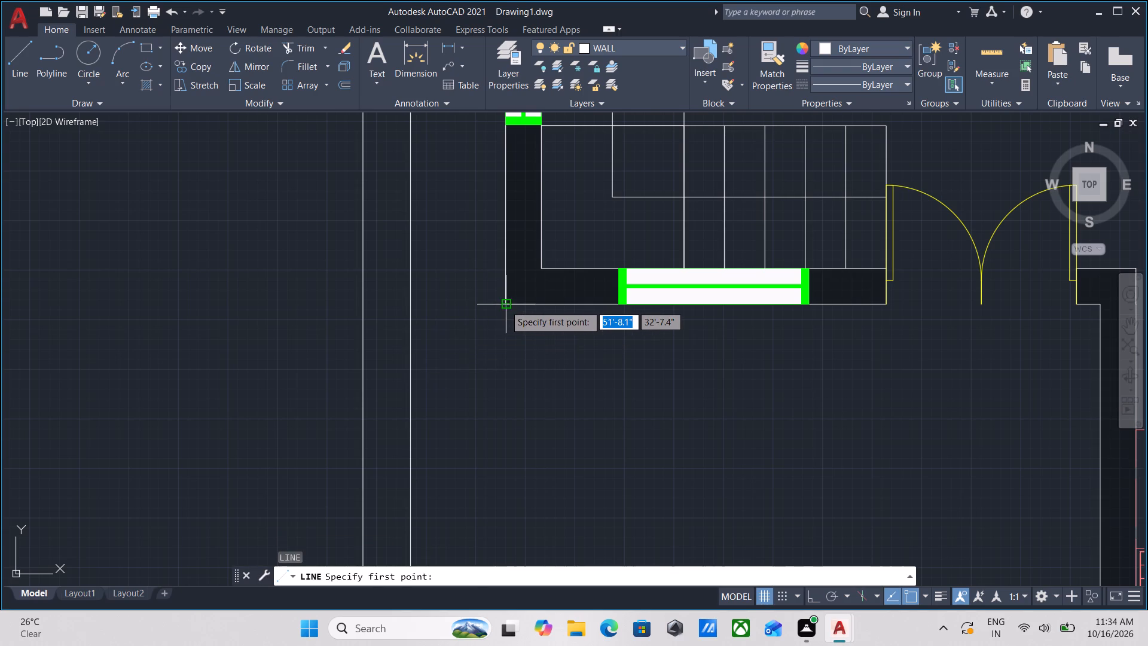
{"action": "left_click", "coordinate": [504, 305]}
{"action": "left_click", "coordinate": [411, 305]}
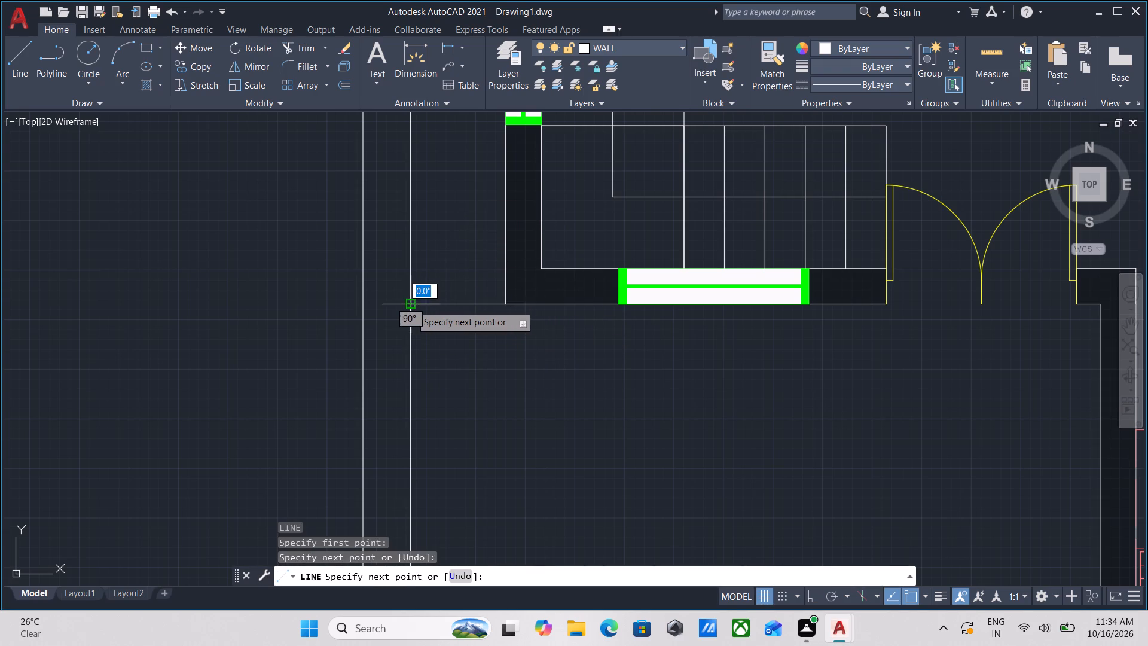
{"action": "key", "text": "Escape"}
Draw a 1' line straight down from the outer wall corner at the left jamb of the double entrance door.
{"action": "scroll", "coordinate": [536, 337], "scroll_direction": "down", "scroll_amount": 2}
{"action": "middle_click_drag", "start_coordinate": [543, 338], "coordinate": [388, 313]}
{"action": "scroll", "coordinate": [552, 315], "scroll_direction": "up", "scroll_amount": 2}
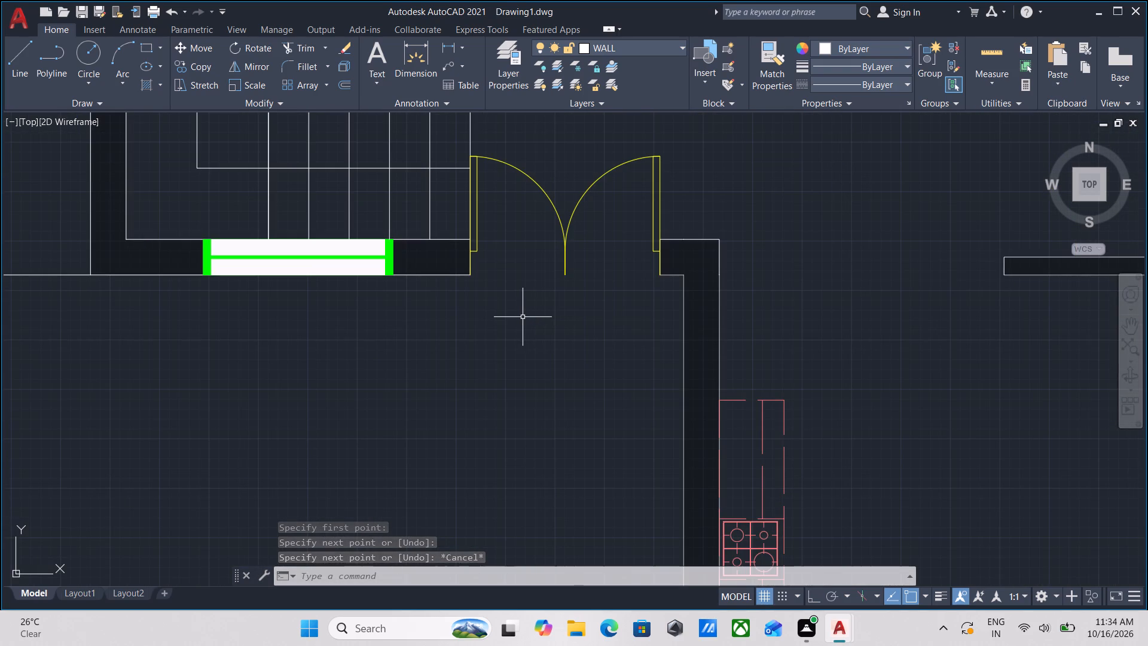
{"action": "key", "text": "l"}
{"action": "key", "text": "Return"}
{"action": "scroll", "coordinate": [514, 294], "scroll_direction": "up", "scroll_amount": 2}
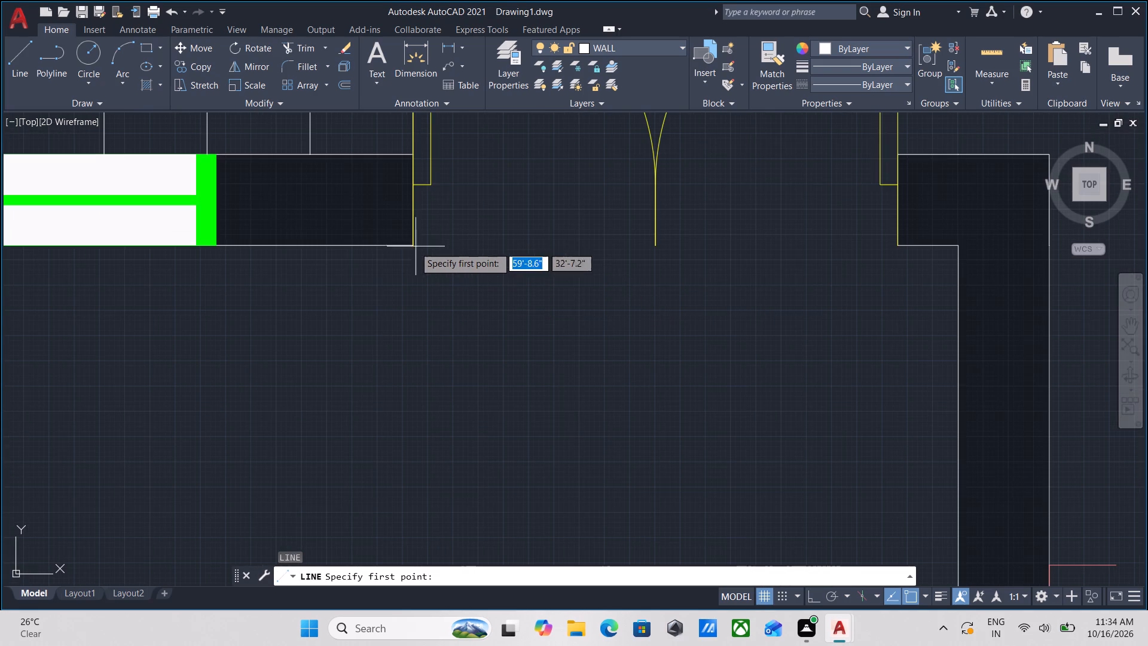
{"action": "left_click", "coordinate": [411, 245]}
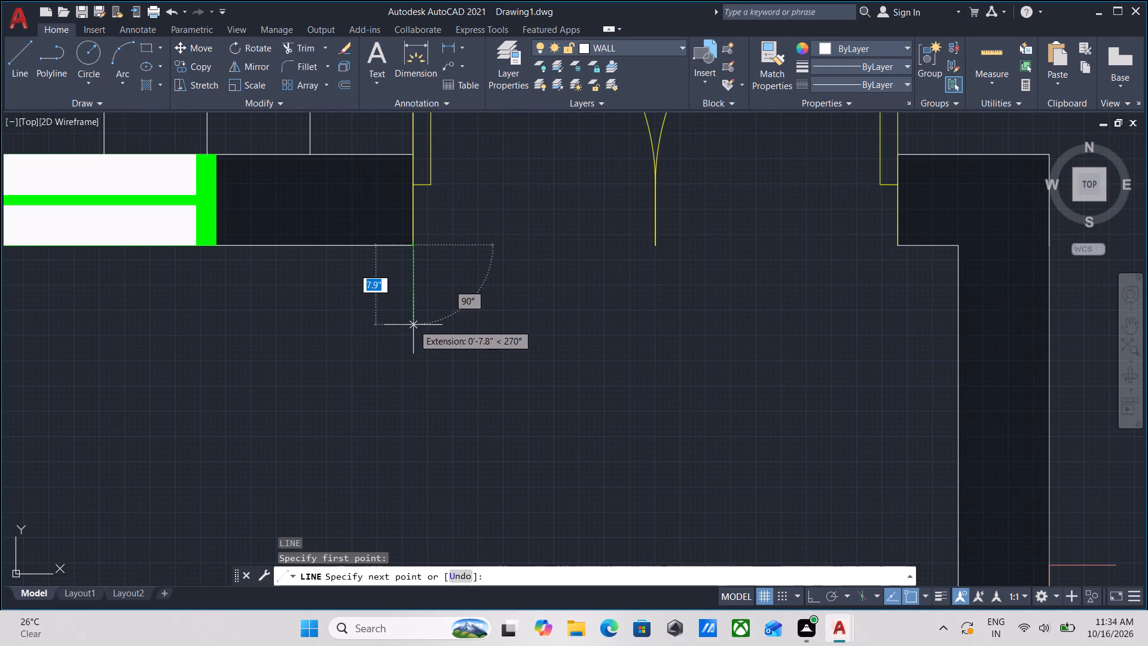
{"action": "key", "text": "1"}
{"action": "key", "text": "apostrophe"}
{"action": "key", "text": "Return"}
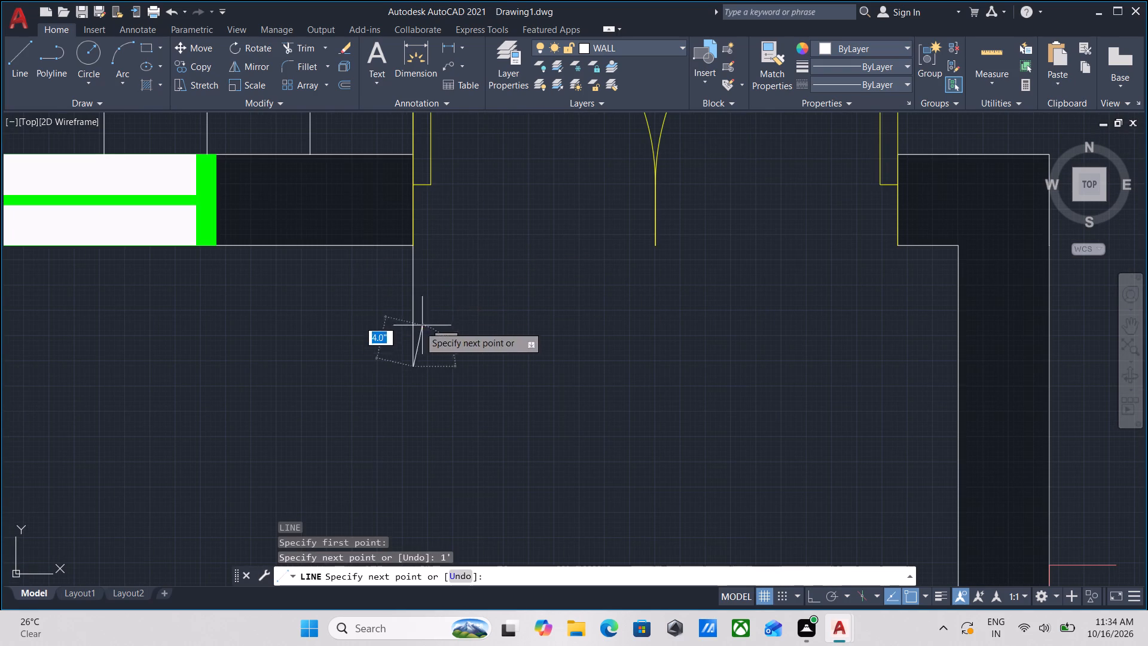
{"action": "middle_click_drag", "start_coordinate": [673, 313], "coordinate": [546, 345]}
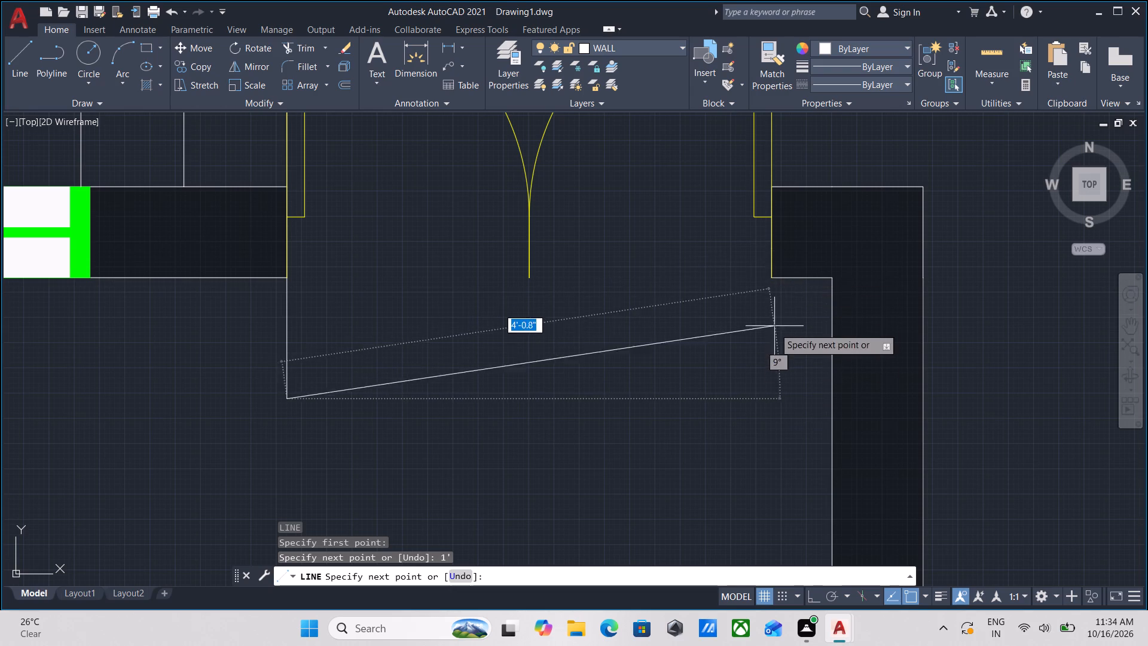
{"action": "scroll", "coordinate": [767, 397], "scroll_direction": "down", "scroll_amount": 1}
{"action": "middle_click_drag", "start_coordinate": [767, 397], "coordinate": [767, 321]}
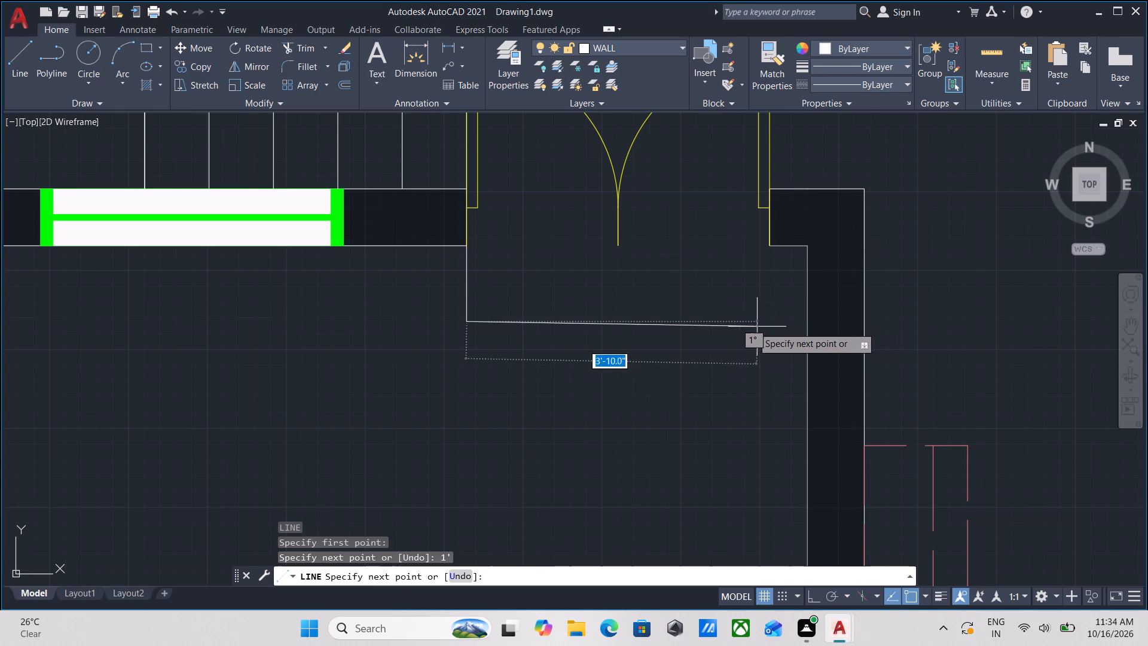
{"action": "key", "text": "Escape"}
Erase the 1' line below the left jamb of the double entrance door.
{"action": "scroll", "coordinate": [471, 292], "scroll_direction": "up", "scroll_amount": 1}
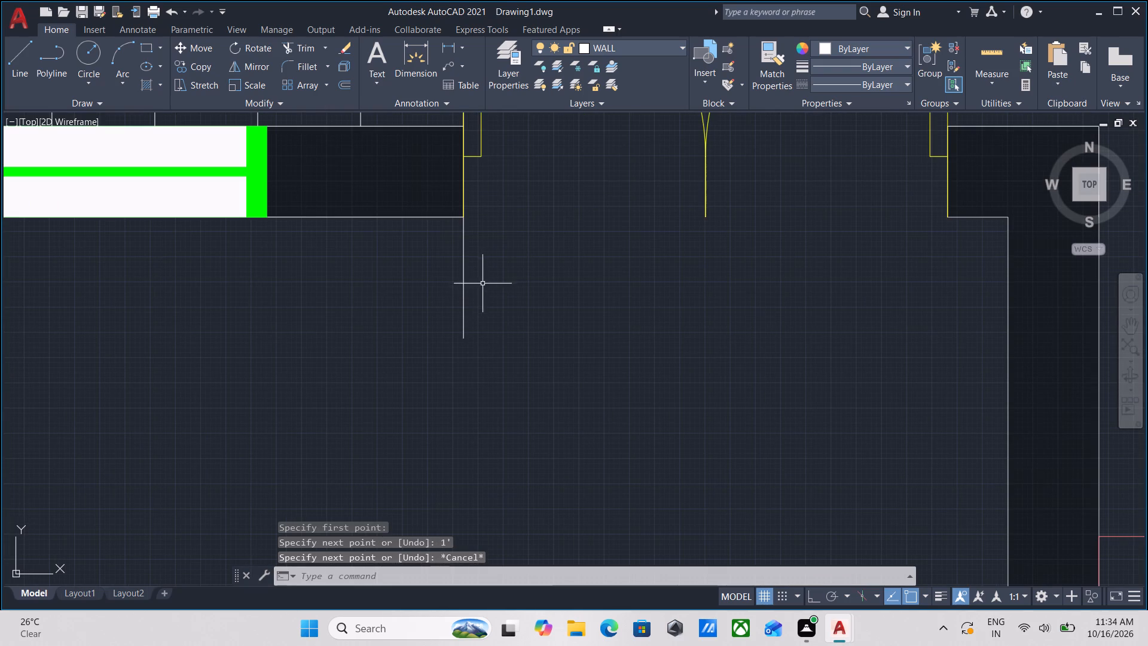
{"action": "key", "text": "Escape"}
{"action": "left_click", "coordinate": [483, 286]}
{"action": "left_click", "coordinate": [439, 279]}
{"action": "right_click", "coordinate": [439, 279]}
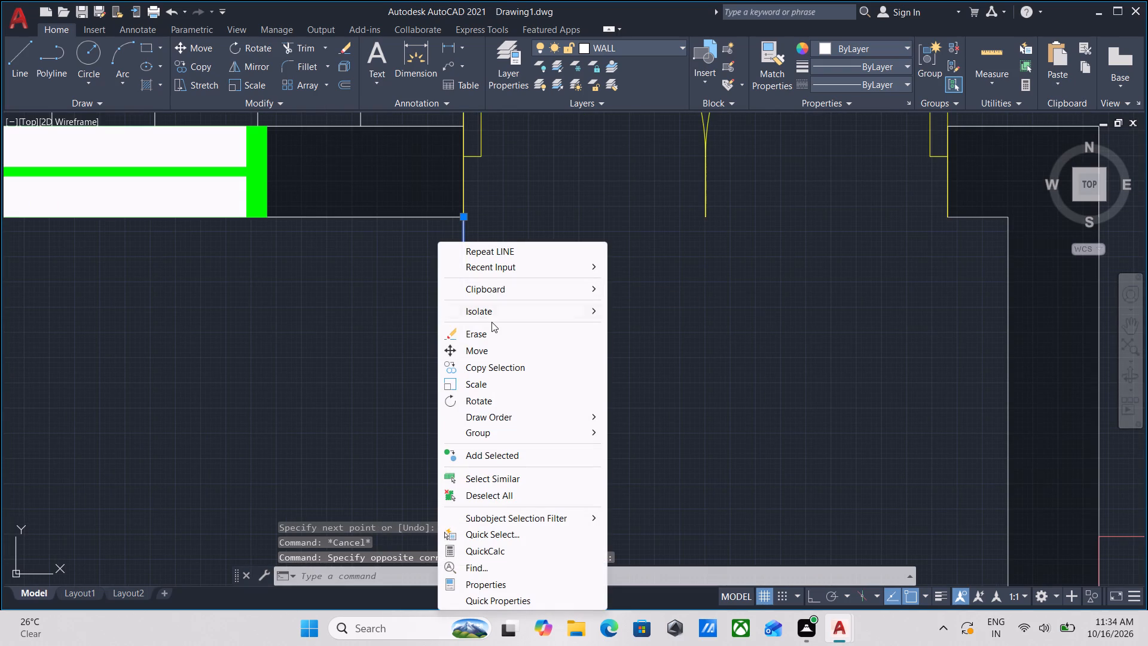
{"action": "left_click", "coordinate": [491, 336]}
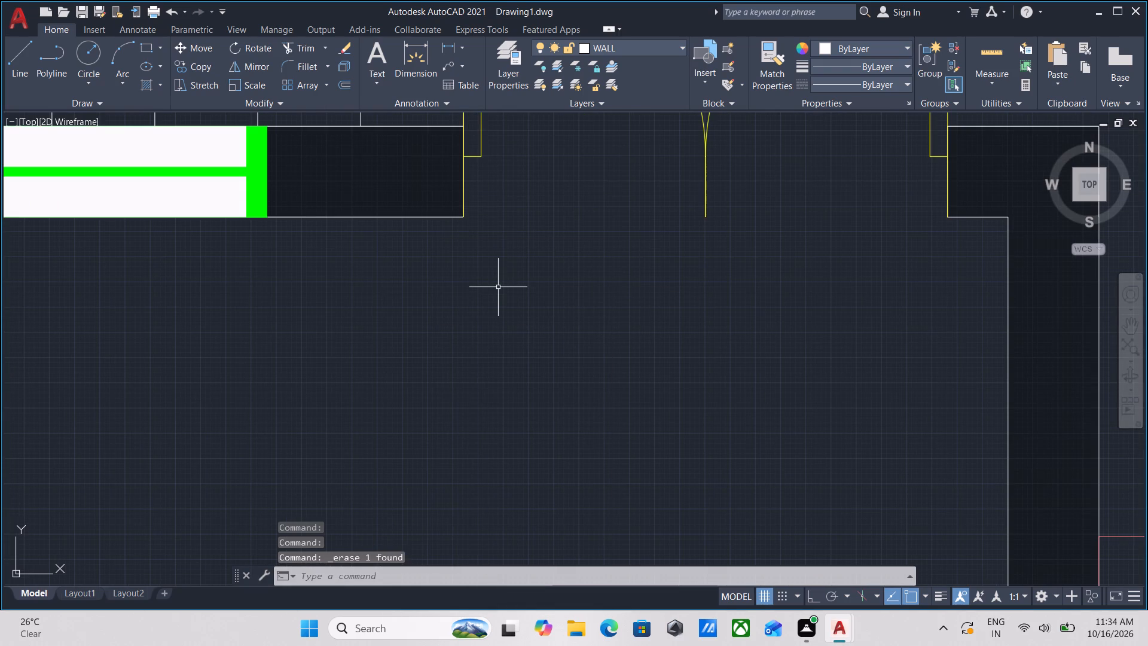
With Ortho on, draw an entrance step outline below the double door, 6" deep and 4' wide, between the two jambs' outer corners.
{"action": "key", "text": "l"}
{"action": "key", "text": "Return"}
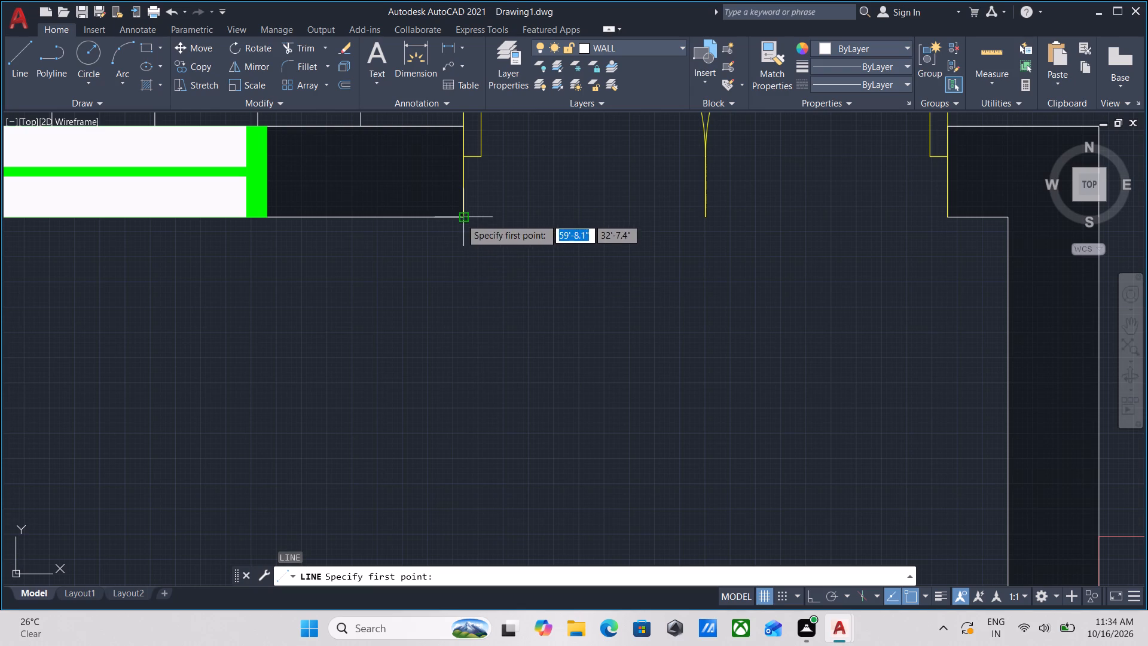
{"action": "left_click", "coordinate": [461, 218]}
{"action": "middle_click_drag", "start_coordinate": [477, 321], "coordinate": [495, 271]}
{"action": "key", "text": "F8"}
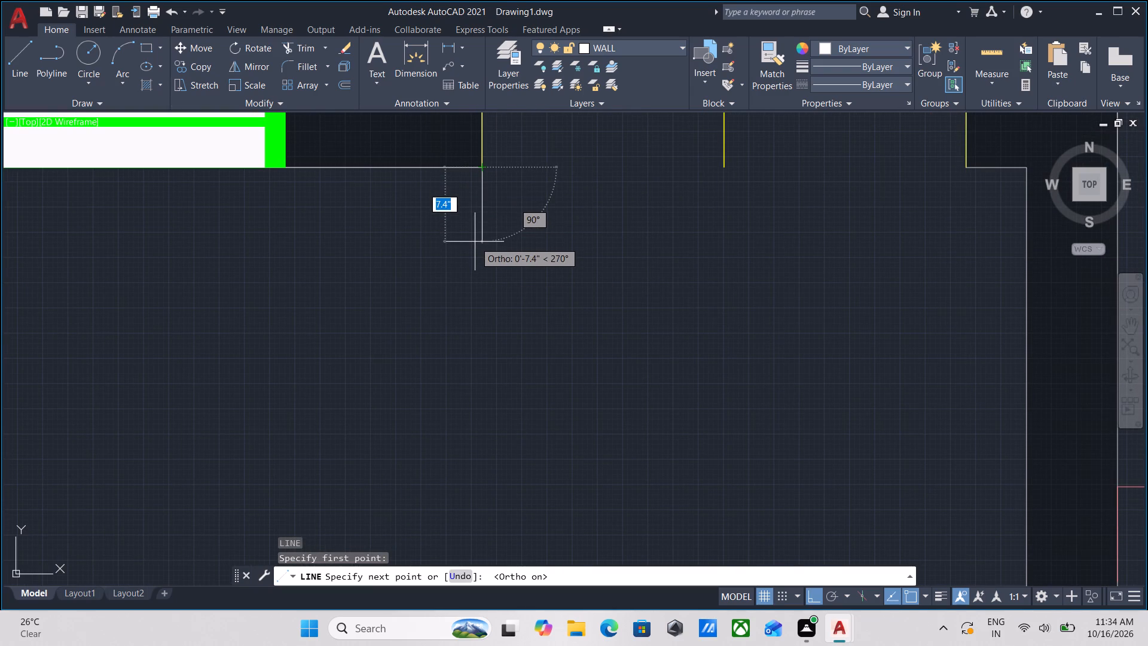
{"action": "key", "text": "6"}
{"action": "key", "text": "Return"}
{"action": "middle_click_drag", "start_coordinate": [712, 249], "coordinate": [541, 298]}
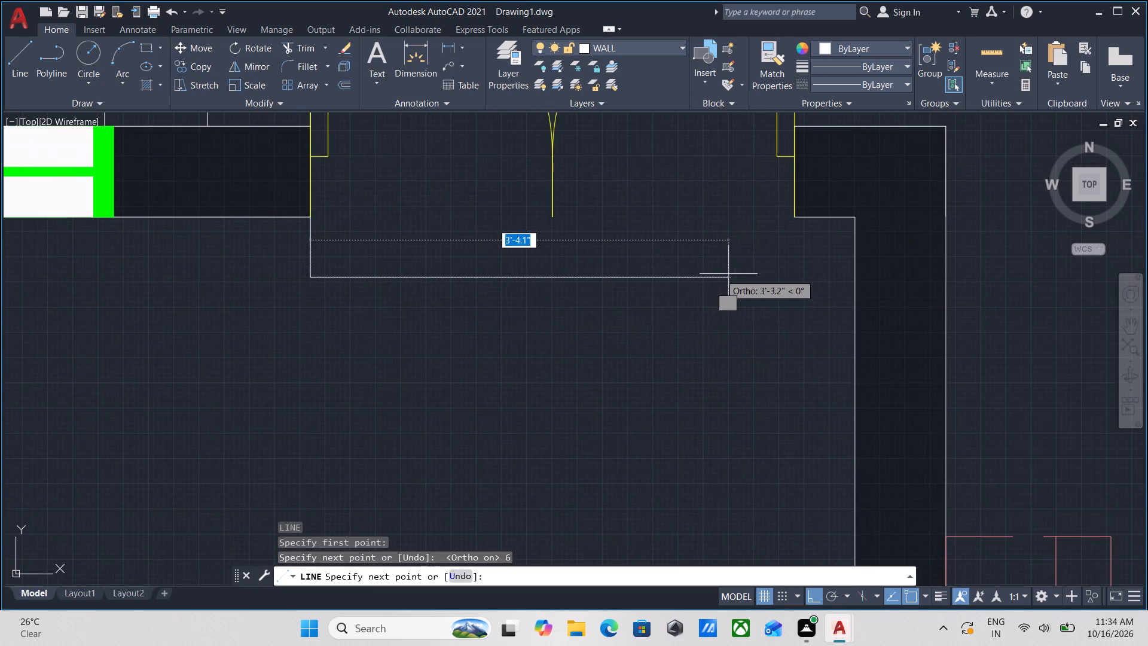
{"action": "middle_click_drag", "start_coordinate": [746, 275], "coordinate": [656, 302]}
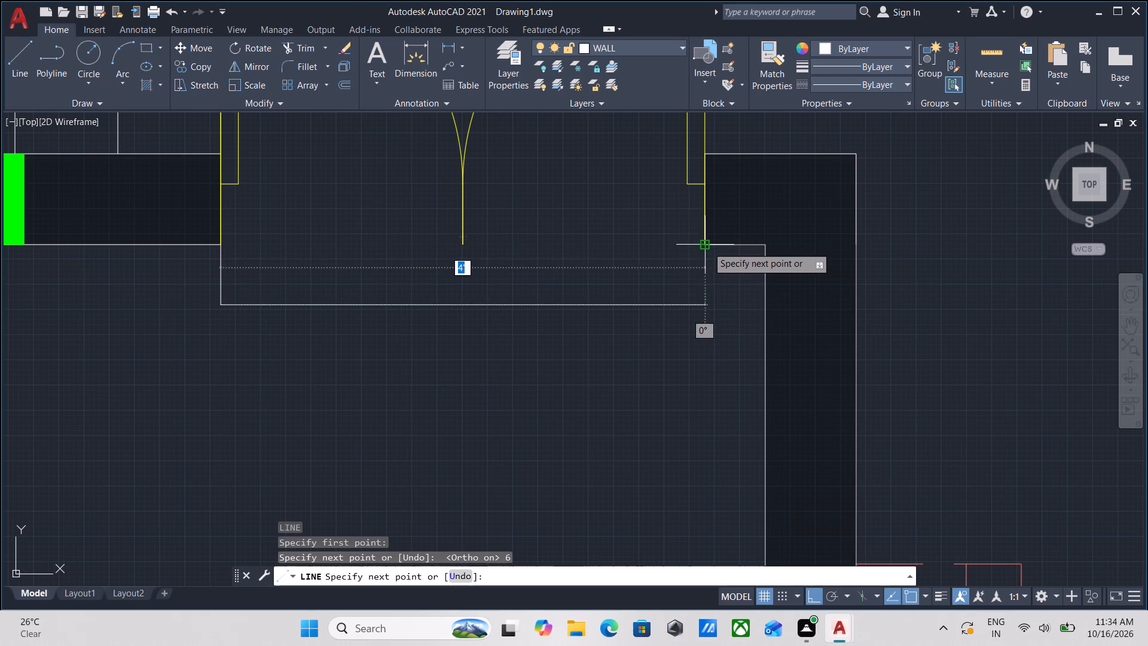
{"action": "left_click", "coordinate": [705, 306]}
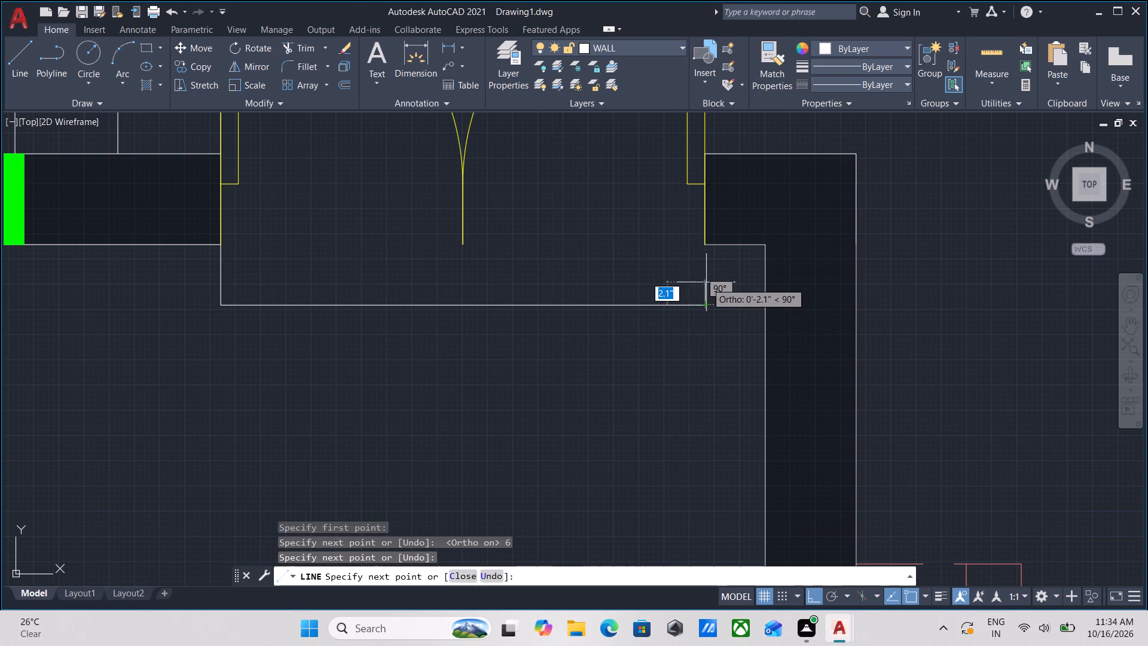
{"action": "left_click", "coordinate": [704, 248]}
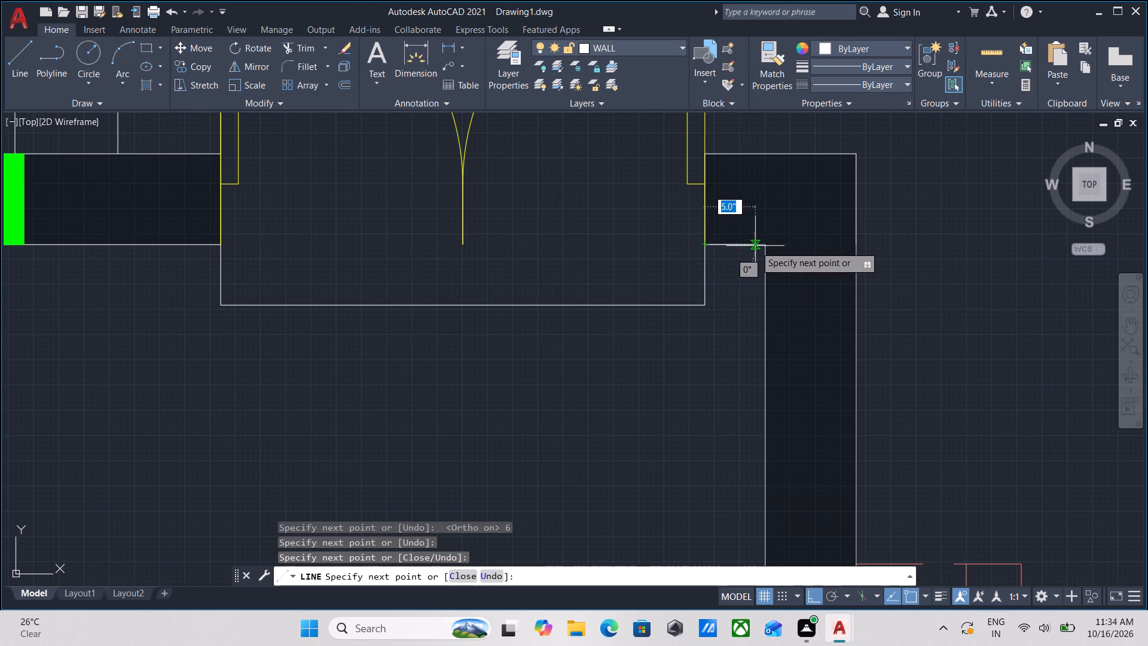
Continue the line to the adjacent wall corner, down the kitchen's outer left wall, and on to the boundary wall's inner bottom line.
{"action": "left_click", "coordinate": [764, 247]}
{"action": "scroll", "coordinate": [766, 372], "scroll_direction": "down", "scroll_amount": 1}
{"action": "middle_click_drag", "start_coordinate": [766, 372], "coordinate": [752, 185]}
{"action": "scroll", "coordinate": [746, 237], "scroll_direction": "down", "scroll_amount": 2}
{"action": "middle_click_drag", "start_coordinate": [743, 289], "coordinate": [746, 232]}
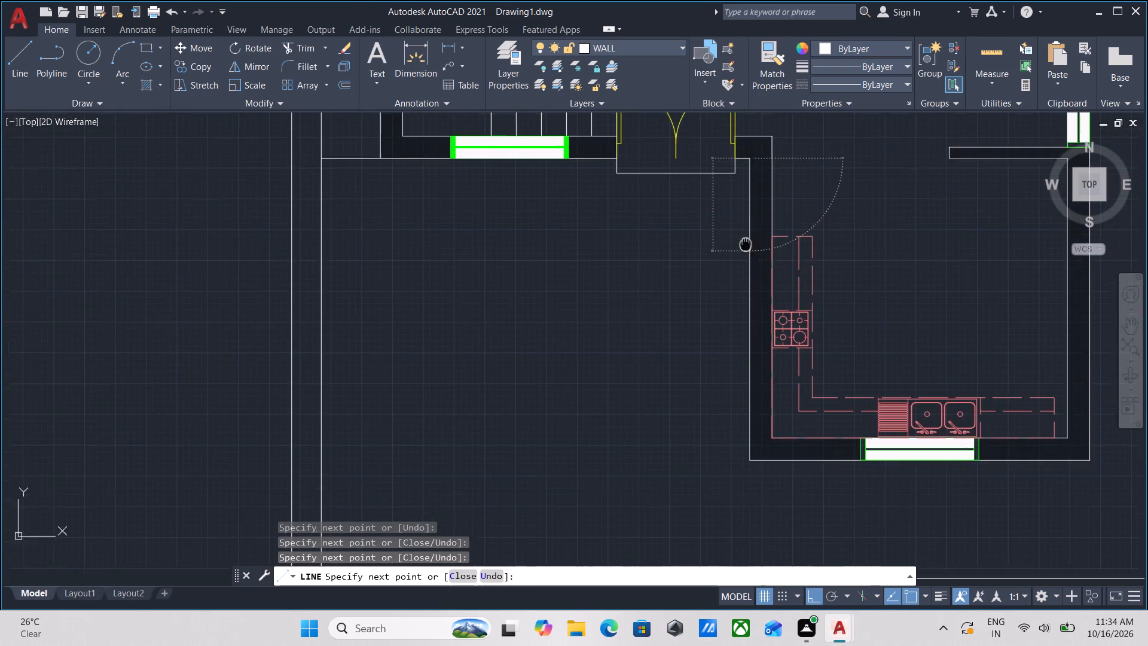
{"action": "middle_click_drag", "start_coordinate": [746, 232], "coordinate": [739, 153]}
{"action": "left_click", "coordinate": [746, 362]}
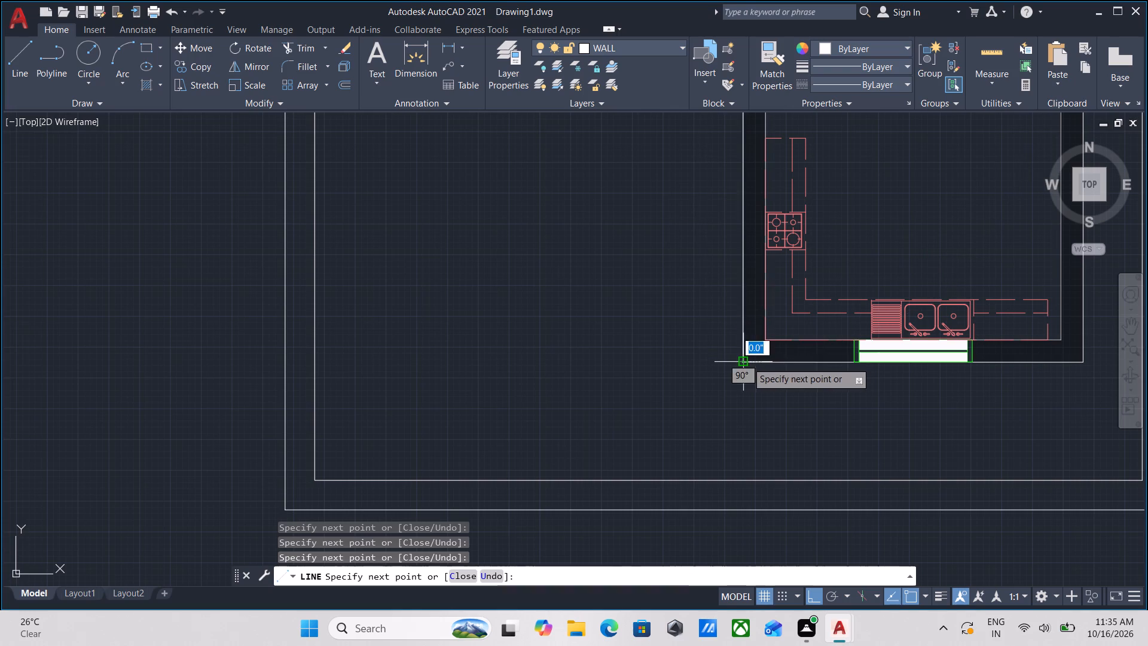
{"action": "middle_click_drag", "start_coordinate": [889, 371], "coordinate": [656, 366]}
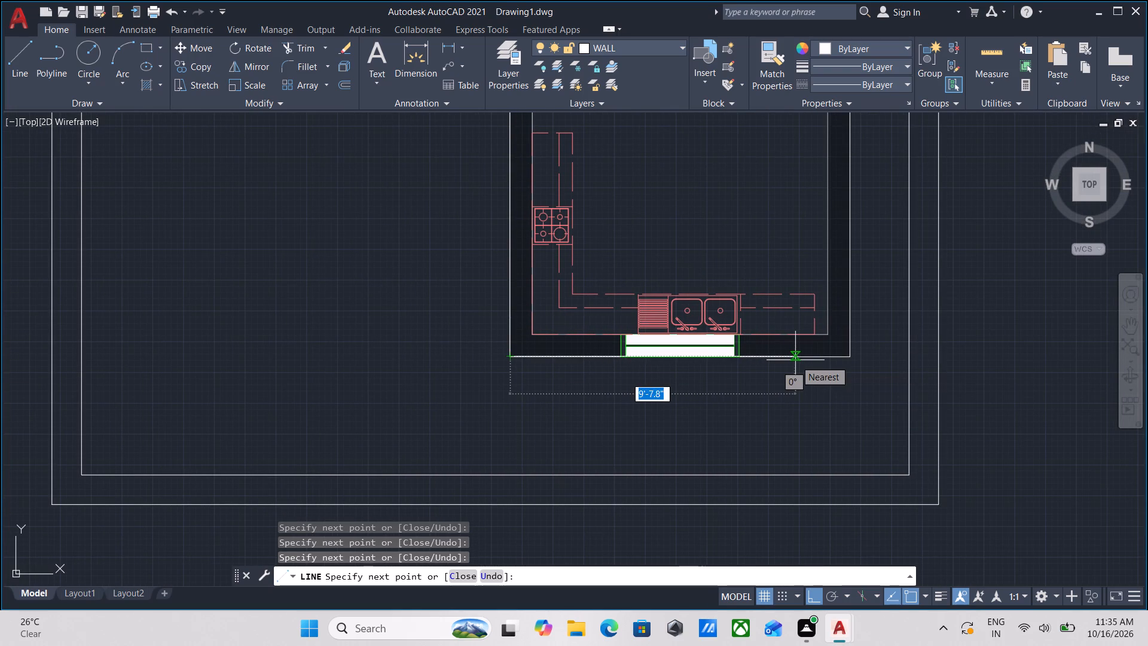
{"action": "middle_click_drag", "start_coordinate": [717, 389], "coordinate": [787, 200]}
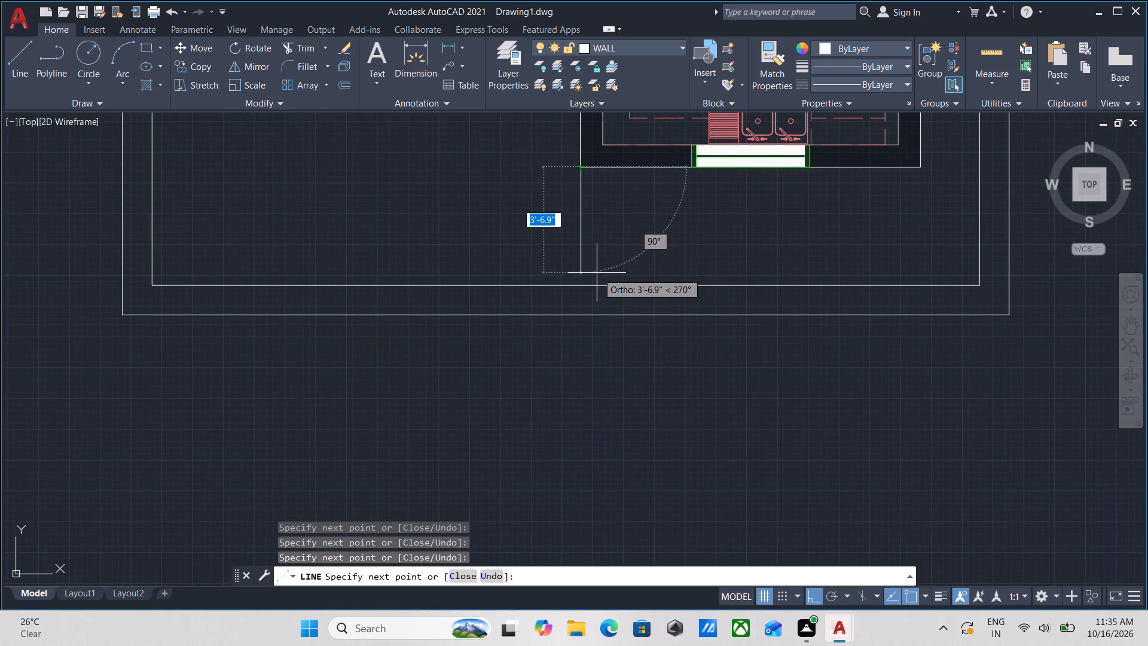
{"action": "left_click", "coordinate": [580, 285]}
{"action": "scroll", "coordinate": [586, 280], "scroll_direction": "down", "scroll_amount": 3}
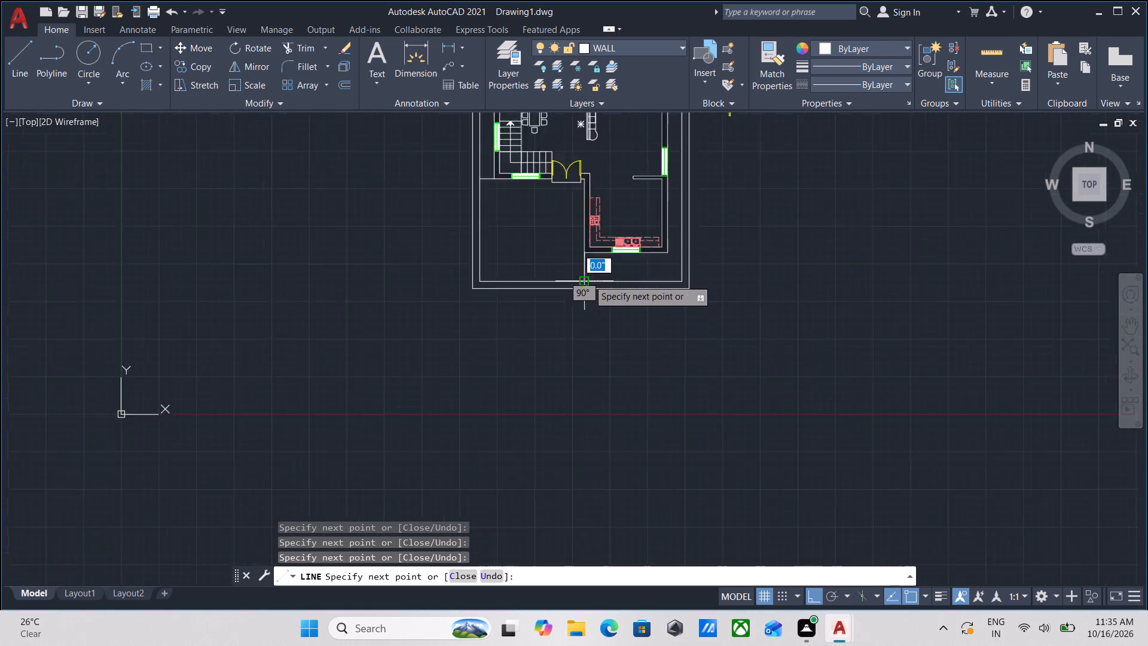
Continue the line along the boundary wall's inner edge to its bottom-right inner corner, and up to its top-right inner corner.
{"action": "scroll", "coordinate": [604, 278], "scroll_direction": "down", "scroll_amount": 1}
{"action": "scroll", "coordinate": [650, 279], "scroll_direction": "up", "scroll_amount": 3}
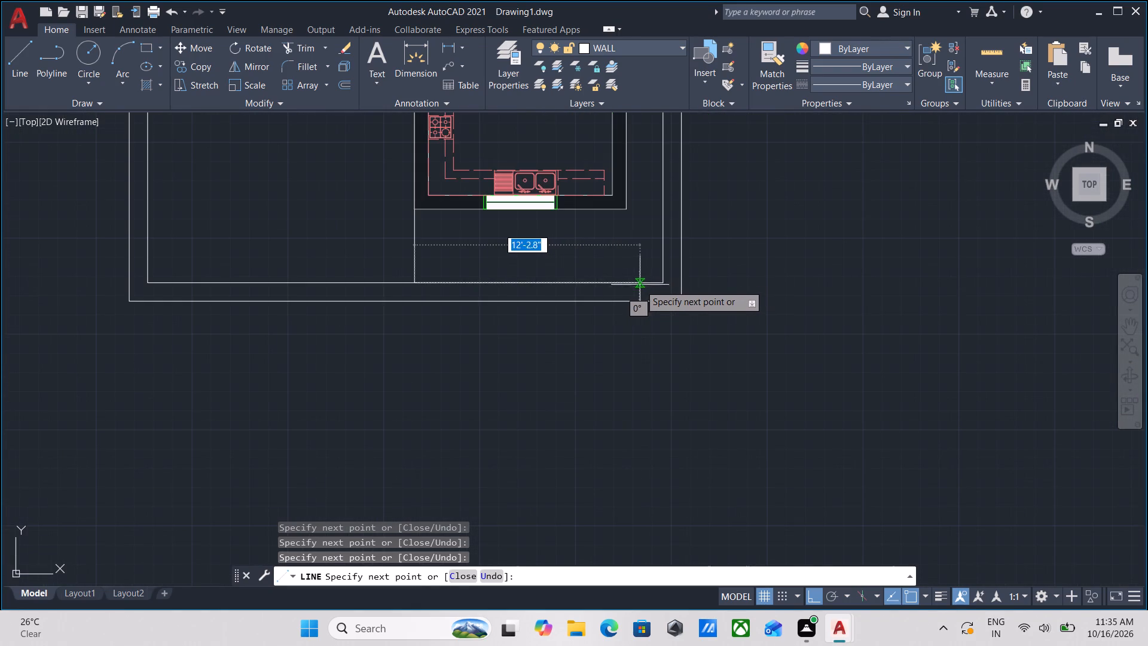
{"action": "left_click", "coordinate": [665, 282]}
{"action": "middle_click_drag", "start_coordinate": [657, 176], "coordinate": [669, 425]}
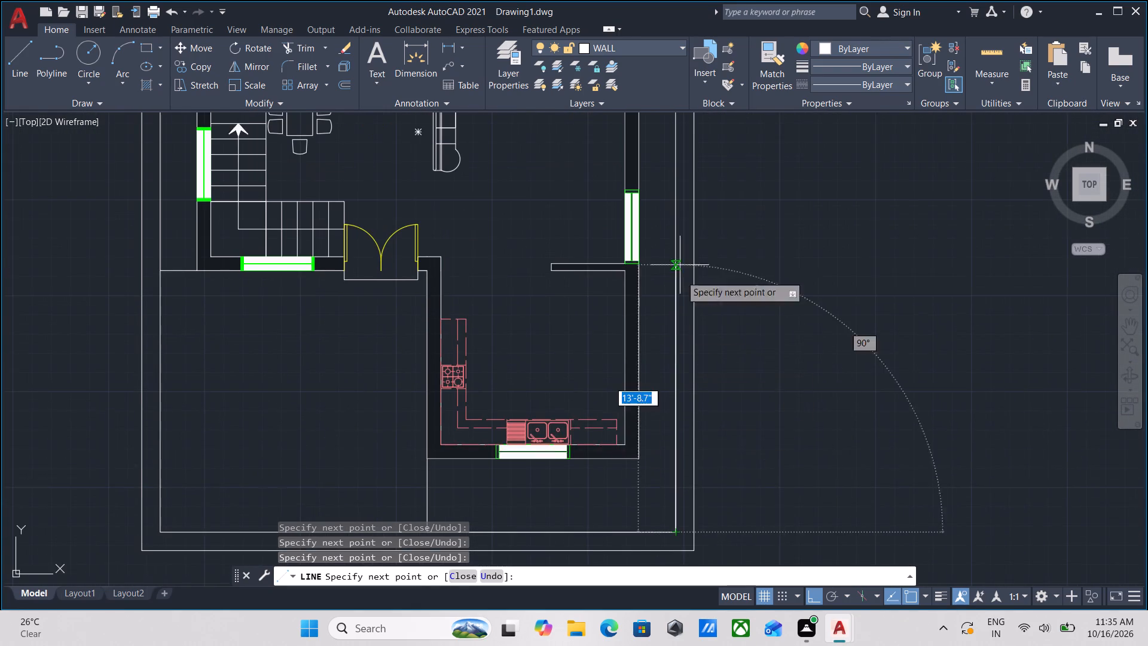
{"action": "middle_click_drag", "start_coordinate": [671, 243], "coordinate": [679, 420]}
{"action": "middle_click_drag", "start_coordinate": [680, 233], "coordinate": [672, 355]}
{"action": "middle_click_drag", "start_coordinate": [677, 223], "coordinate": [676, 228]}
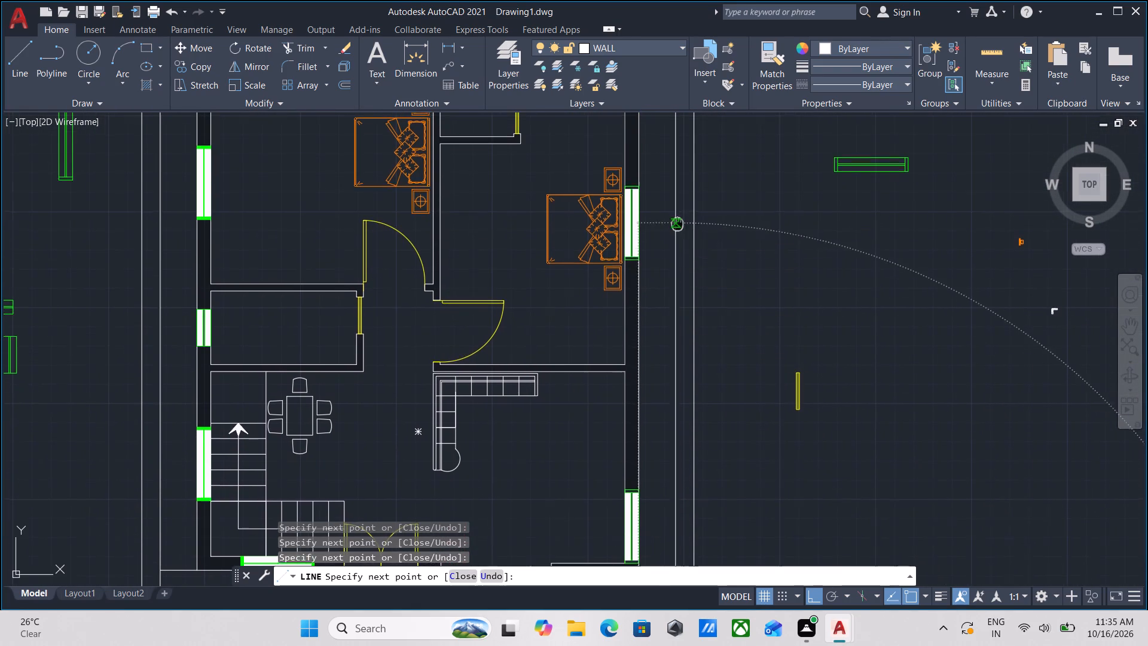
{"action": "middle_click_drag", "start_coordinate": [676, 228], "coordinate": [685, 441]}
{"action": "scroll", "coordinate": [684, 276], "scroll_direction": "up", "scroll_amount": 2}
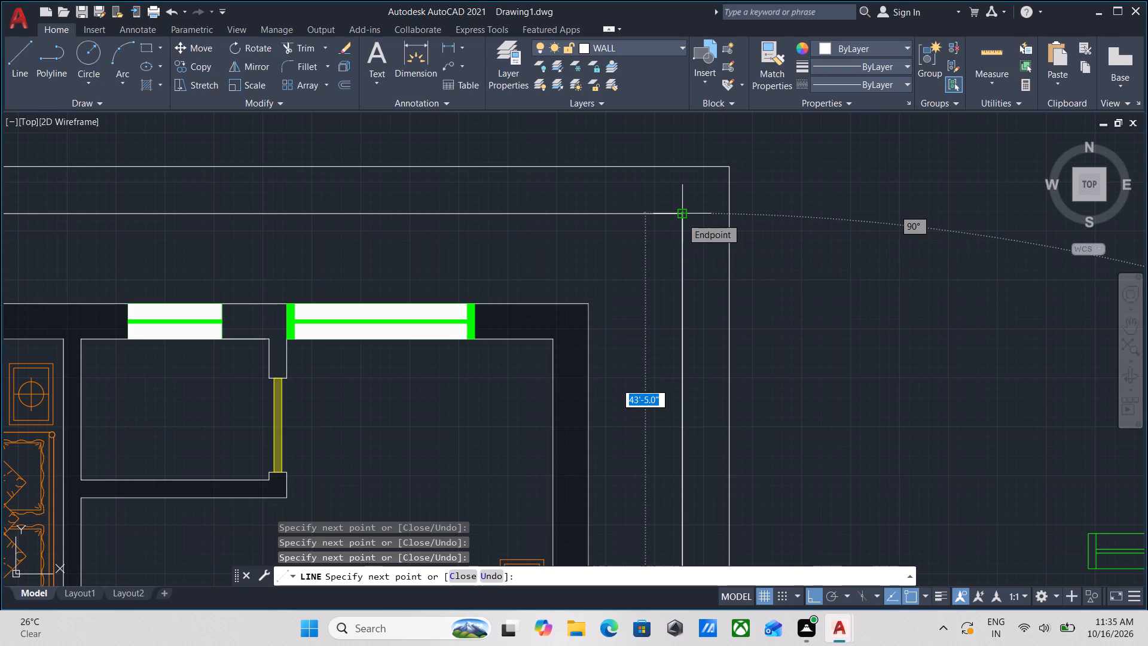
{"action": "left_click", "coordinate": [682, 218]}
Continue the line along the top inner edge to the top-left inner corner, down to the short line at the staircase wall corner, and end it.
{"action": "middle_click_drag", "start_coordinate": [465, 224], "coordinate": [465, 223]}
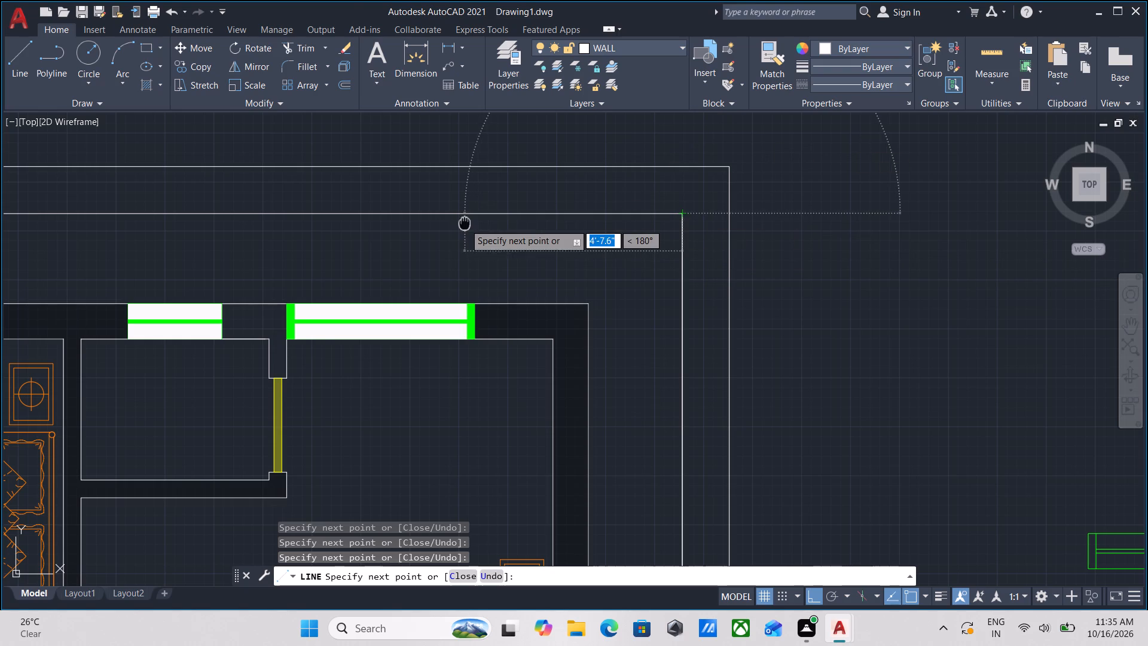
{"action": "middle_click_drag", "start_coordinate": [465, 223], "coordinate": [471, 220]}
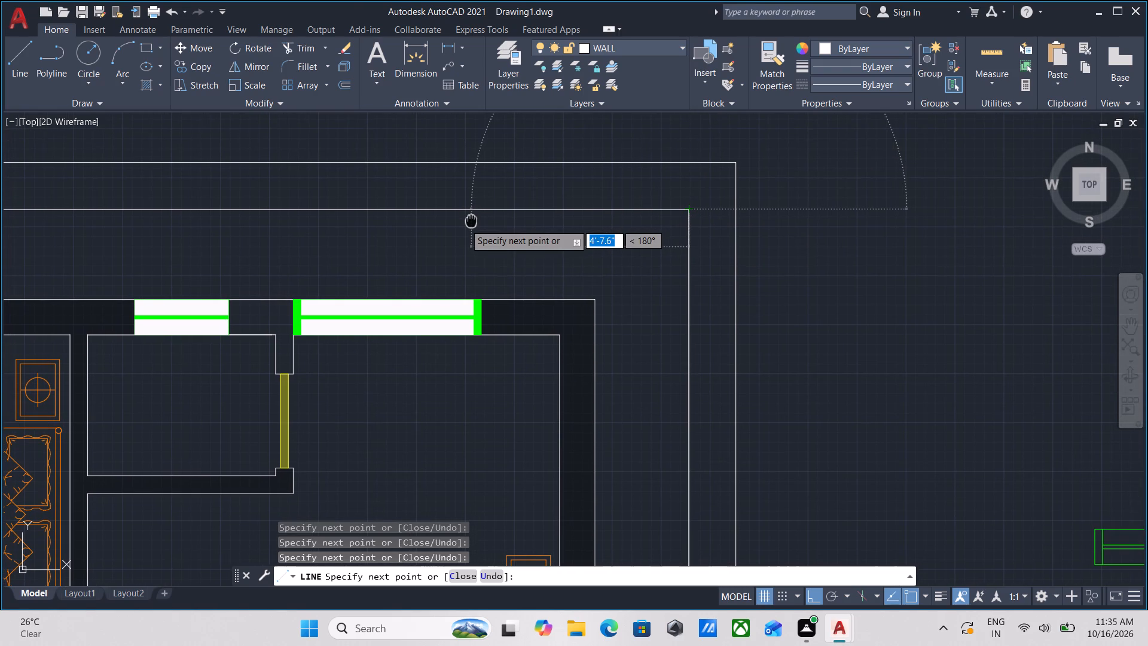
{"action": "middle_click_drag", "start_coordinate": [471, 220], "coordinate": [604, 224]}
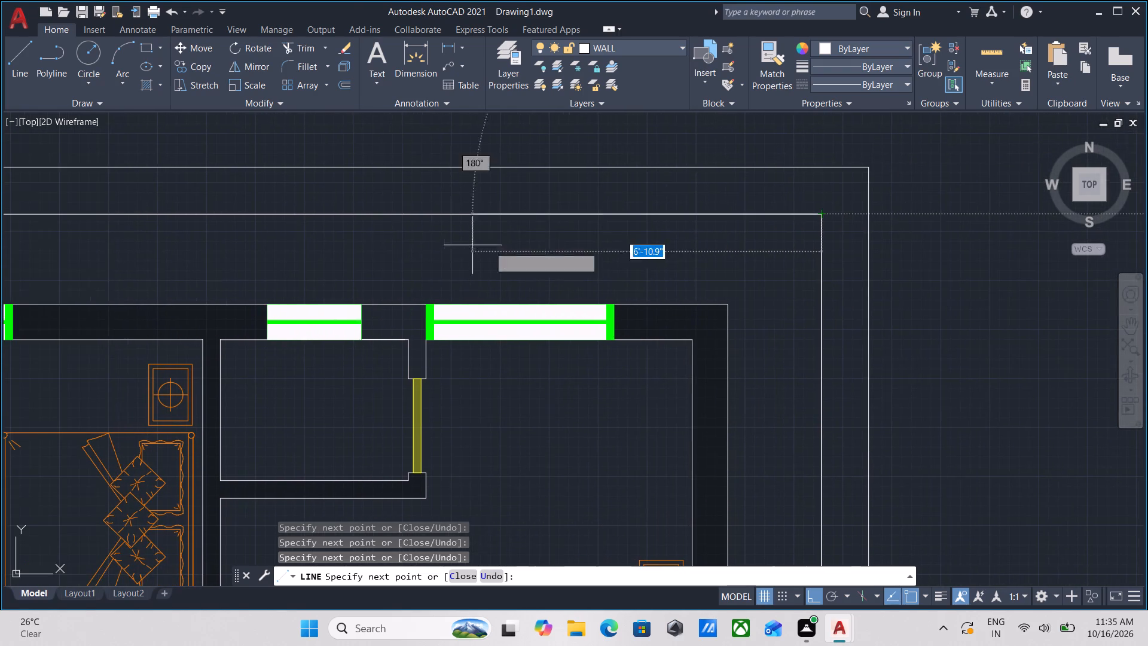
{"action": "middle_click_drag", "start_coordinate": [365, 222], "coordinate": [765, 209]}
{"action": "middle_click_drag", "start_coordinate": [410, 221], "coordinate": [816, 208]}
{"action": "middle_click_drag", "start_coordinate": [464, 214], "coordinate": [599, 196]}
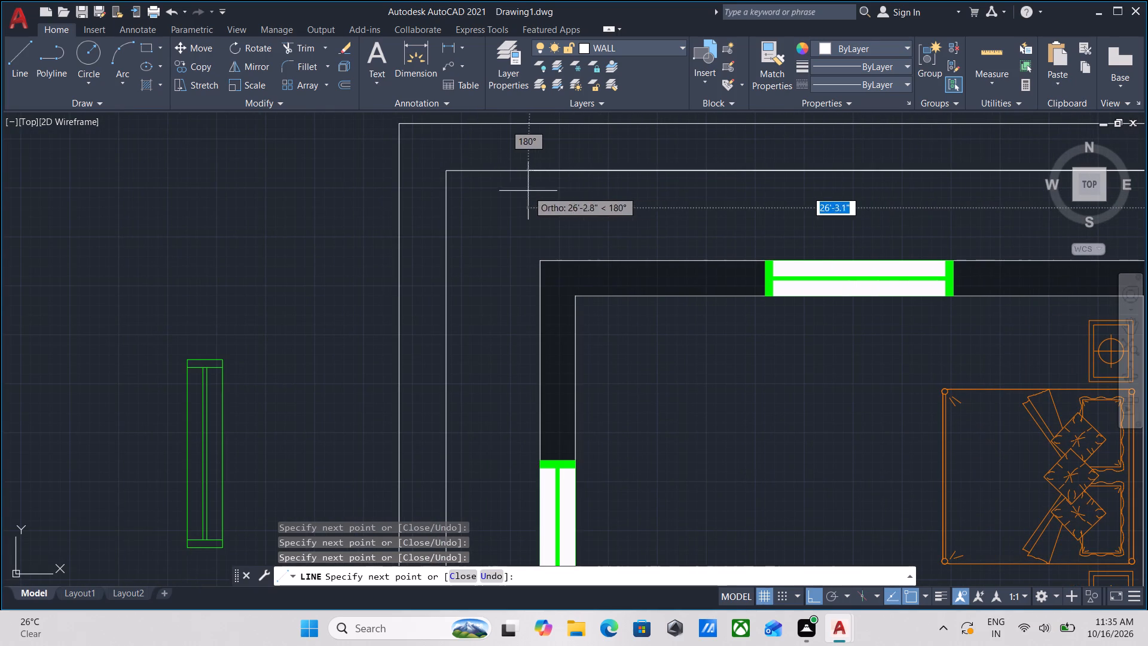
{"action": "left_click", "coordinate": [447, 172]}
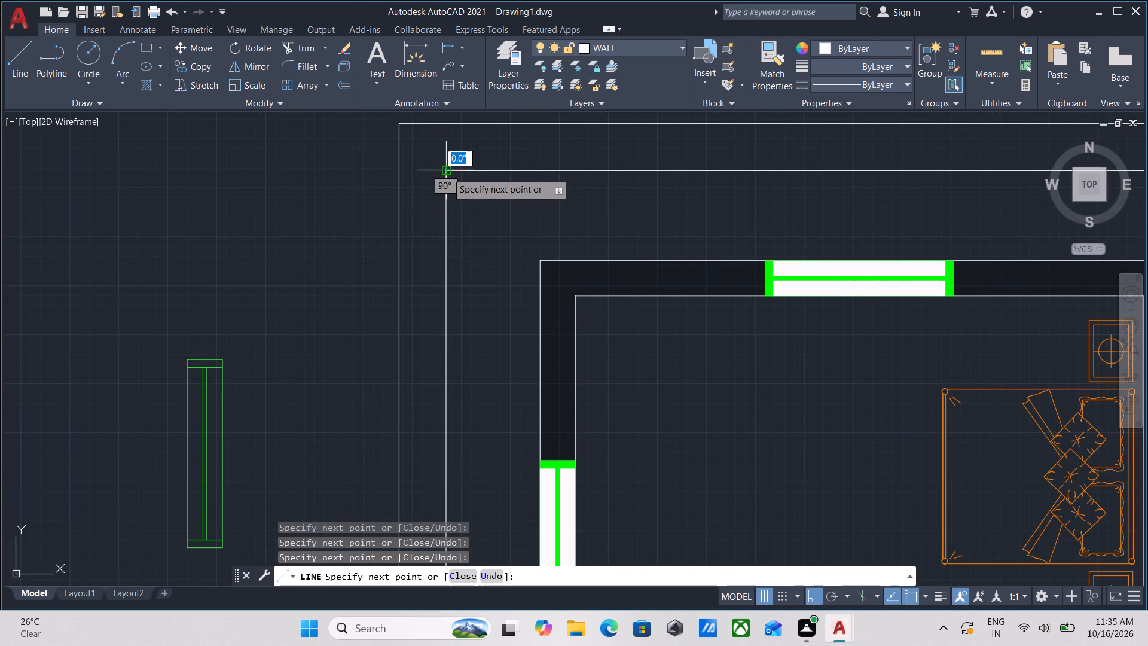
{"action": "scroll", "coordinate": [448, 276], "scroll_direction": "down", "scroll_amount": 1}
{"action": "middle_click_drag", "start_coordinate": [448, 276], "coordinate": [465, 81]}
{"action": "scroll", "coordinate": [450, 304], "scroll_direction": "down", "scroll_amount": 1}
{"action": "middle_click_drag", "start_coordinate": [447, 315], "coordinate": [472, 74]}
{"action": "middle_click_drag", "start_coordinate": [482, 285], "coordinate": [487, 245]}
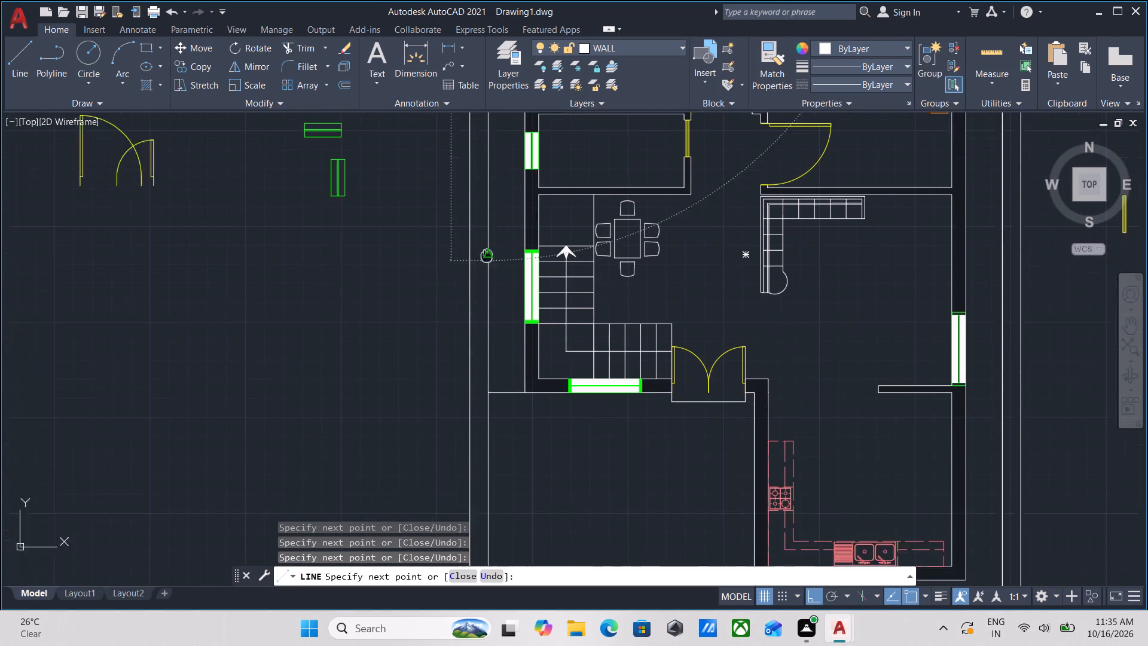
{"action": "middle_click_drag", "start_coordinate": [487, 245], "coordinate": [488, 166]}
{"action": "scroll", "coordinate": [493, 281], "scroll_direction": "up", "scroll_amount": 1}
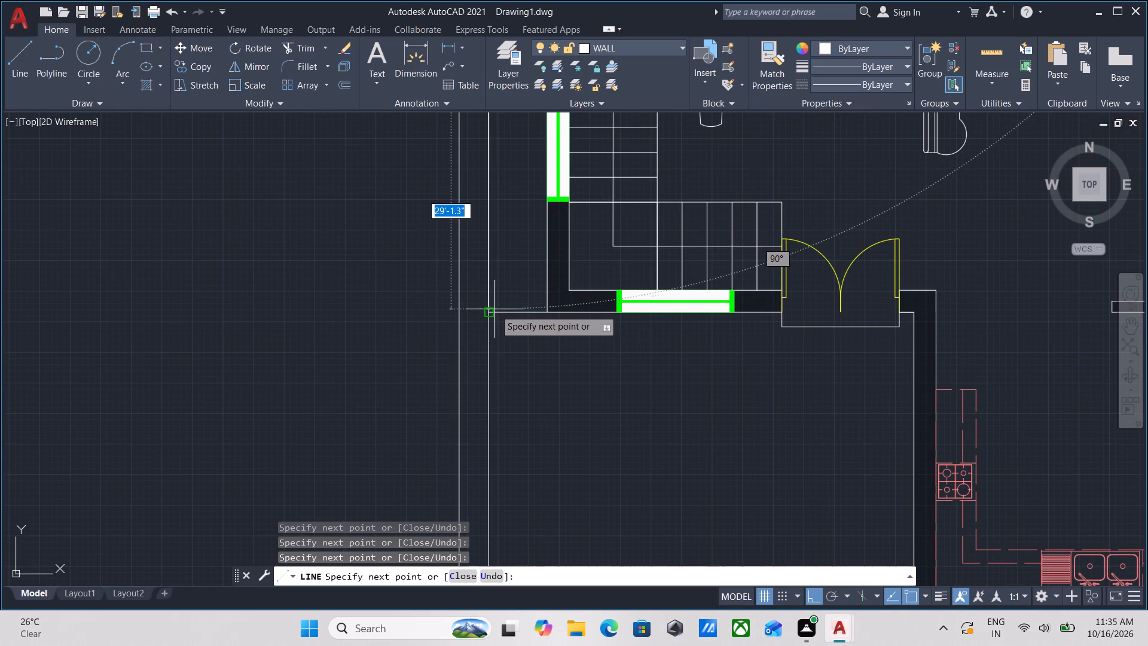
{"action": "left_click", "coordinate": [490, 315]}
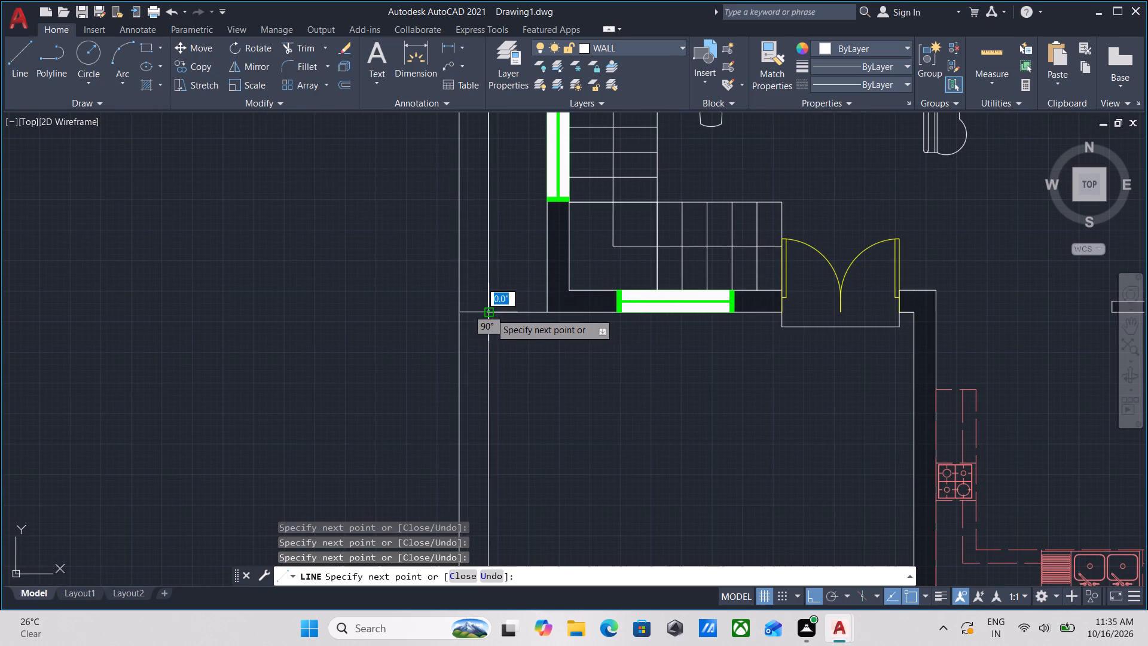
{"action": "scroll", "coordinate": [491, 313], "scroll_direction": "down", "scroll_amount": 2}
{"action": "key", "text": "Escape"}
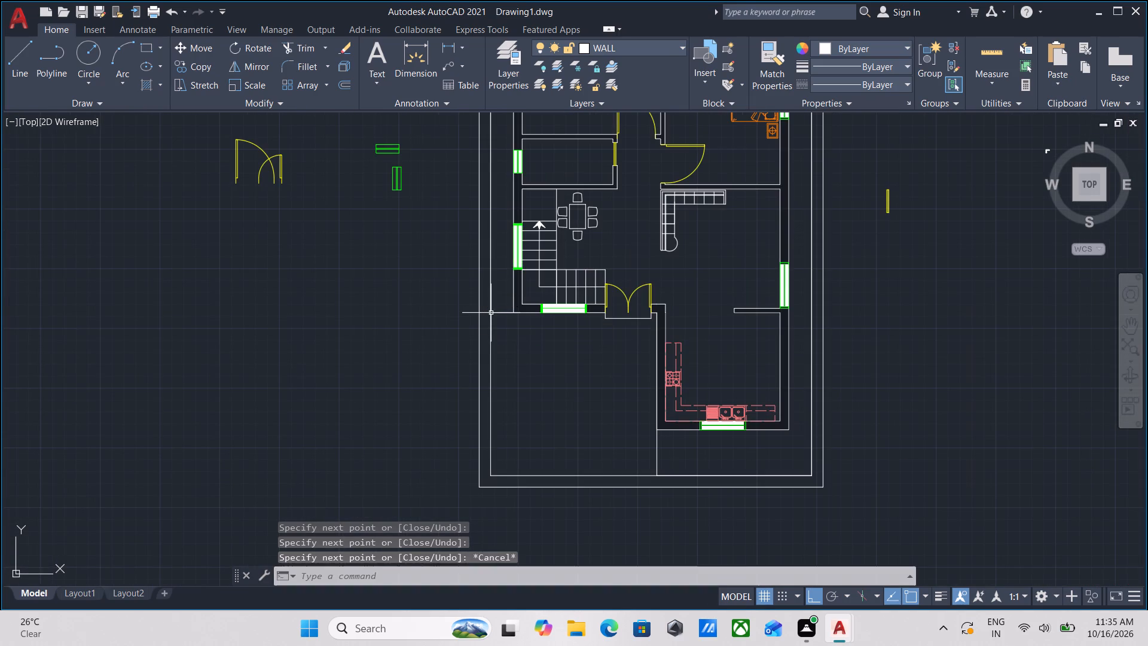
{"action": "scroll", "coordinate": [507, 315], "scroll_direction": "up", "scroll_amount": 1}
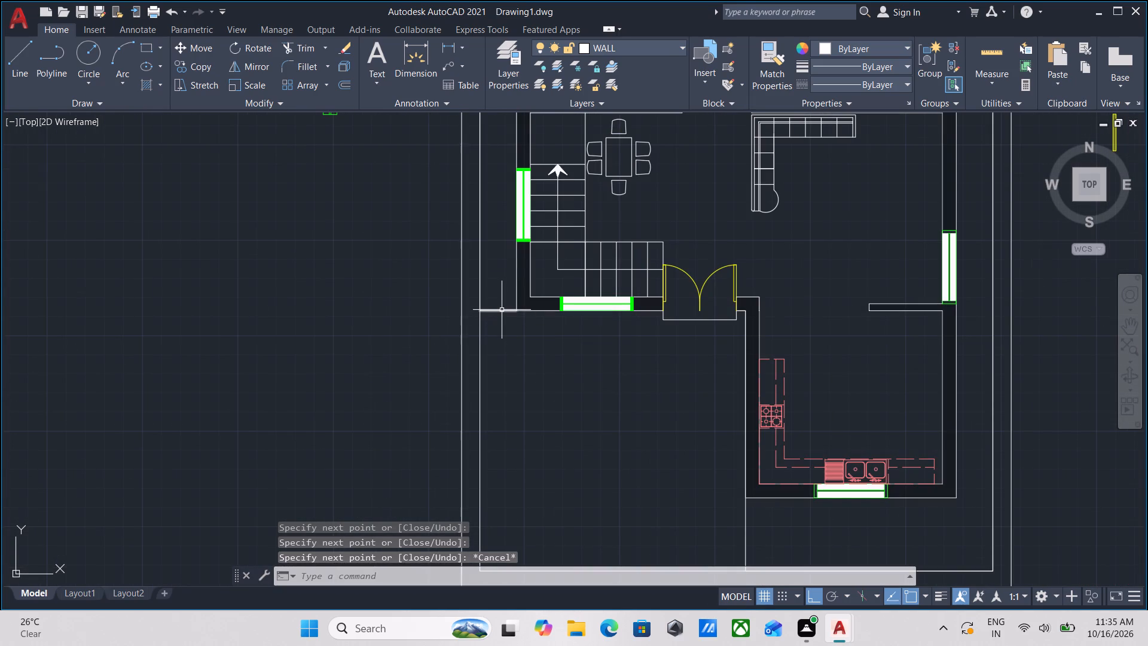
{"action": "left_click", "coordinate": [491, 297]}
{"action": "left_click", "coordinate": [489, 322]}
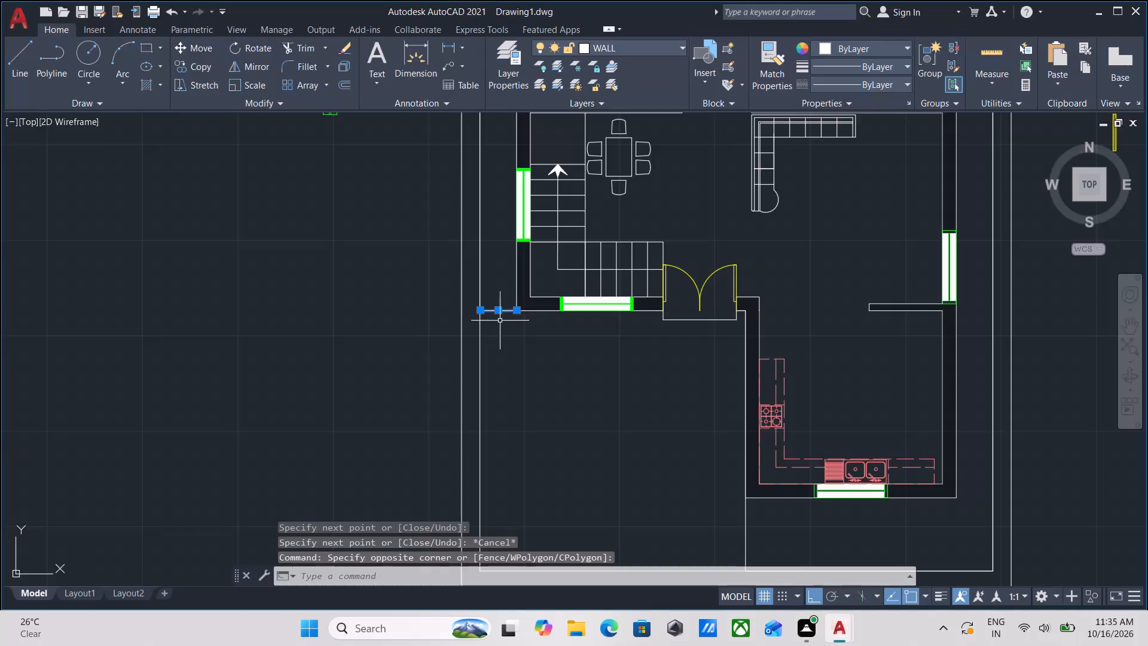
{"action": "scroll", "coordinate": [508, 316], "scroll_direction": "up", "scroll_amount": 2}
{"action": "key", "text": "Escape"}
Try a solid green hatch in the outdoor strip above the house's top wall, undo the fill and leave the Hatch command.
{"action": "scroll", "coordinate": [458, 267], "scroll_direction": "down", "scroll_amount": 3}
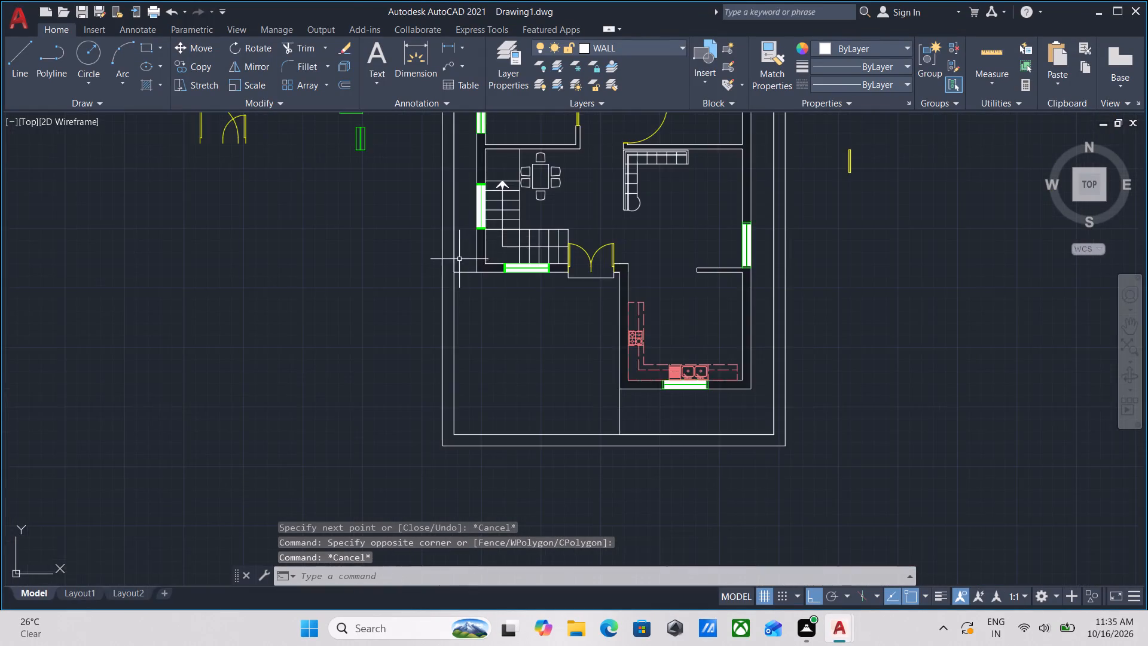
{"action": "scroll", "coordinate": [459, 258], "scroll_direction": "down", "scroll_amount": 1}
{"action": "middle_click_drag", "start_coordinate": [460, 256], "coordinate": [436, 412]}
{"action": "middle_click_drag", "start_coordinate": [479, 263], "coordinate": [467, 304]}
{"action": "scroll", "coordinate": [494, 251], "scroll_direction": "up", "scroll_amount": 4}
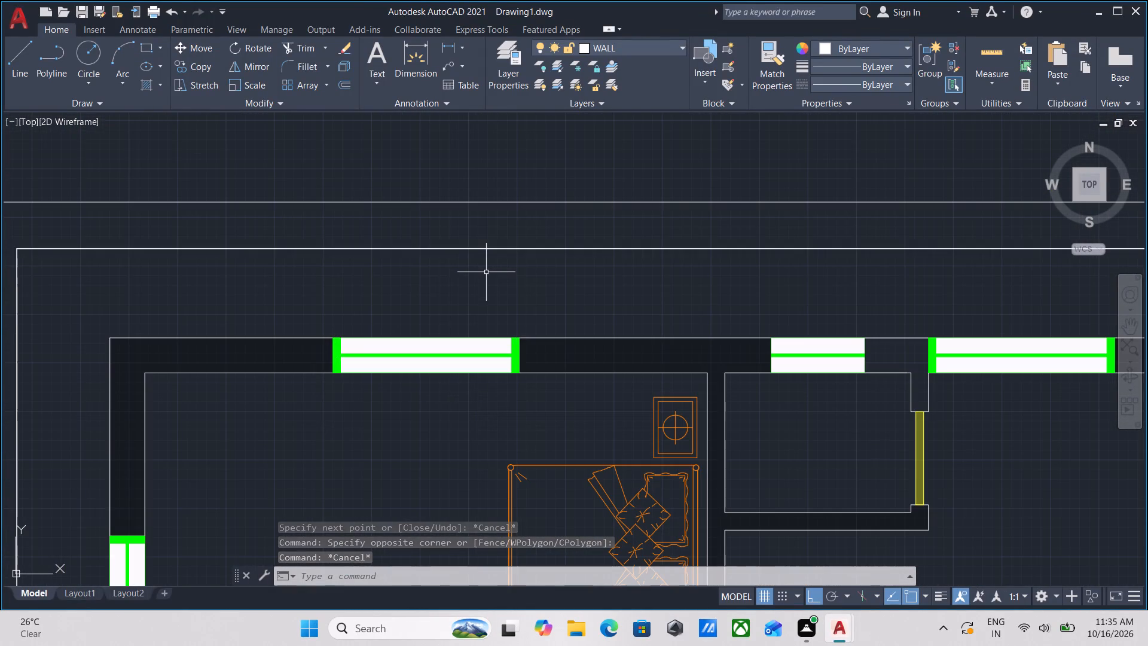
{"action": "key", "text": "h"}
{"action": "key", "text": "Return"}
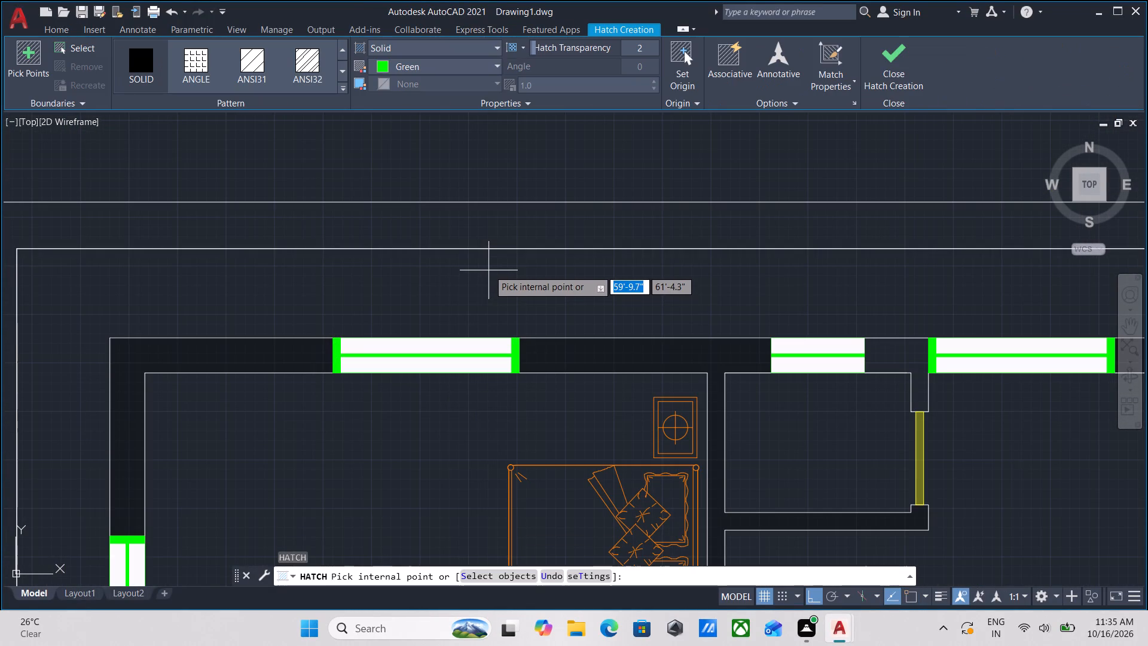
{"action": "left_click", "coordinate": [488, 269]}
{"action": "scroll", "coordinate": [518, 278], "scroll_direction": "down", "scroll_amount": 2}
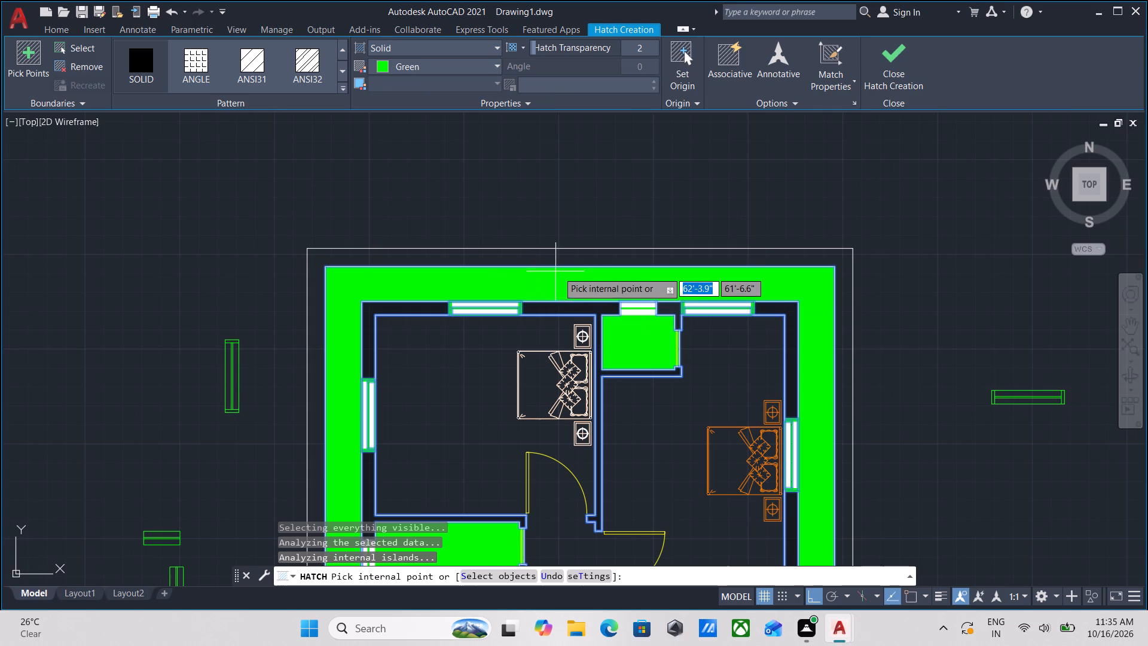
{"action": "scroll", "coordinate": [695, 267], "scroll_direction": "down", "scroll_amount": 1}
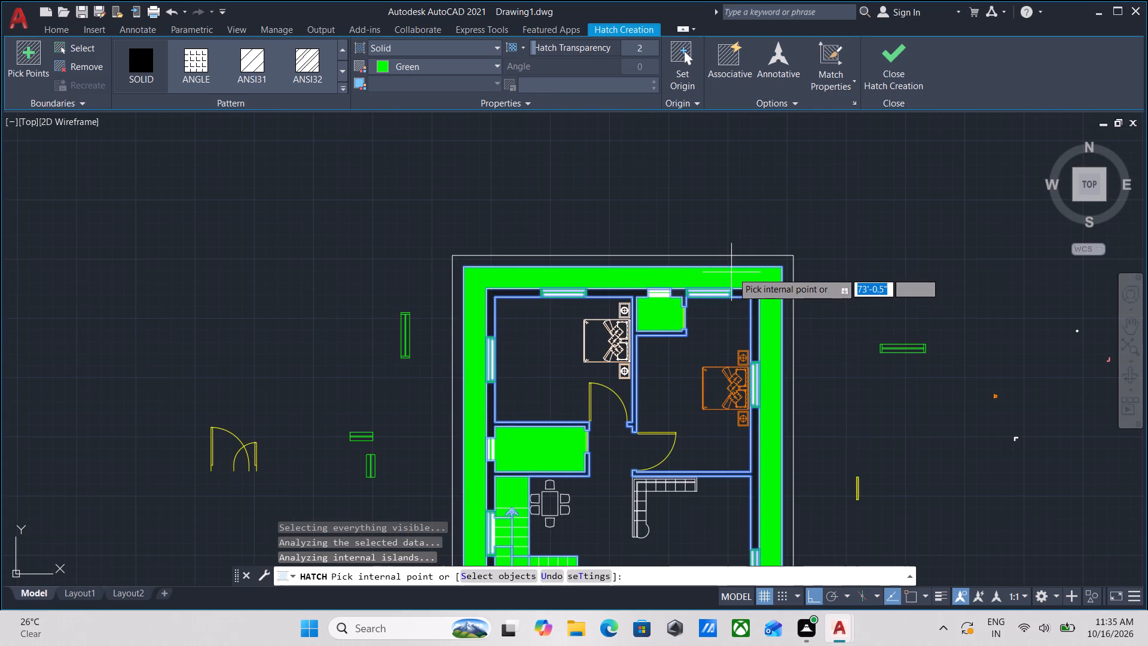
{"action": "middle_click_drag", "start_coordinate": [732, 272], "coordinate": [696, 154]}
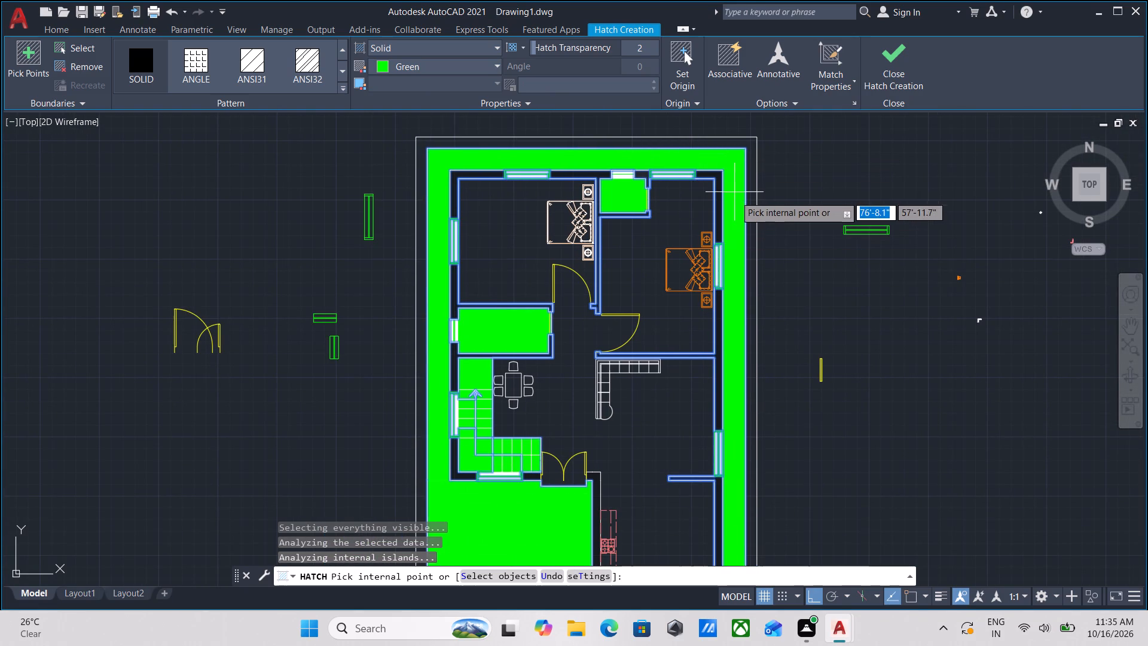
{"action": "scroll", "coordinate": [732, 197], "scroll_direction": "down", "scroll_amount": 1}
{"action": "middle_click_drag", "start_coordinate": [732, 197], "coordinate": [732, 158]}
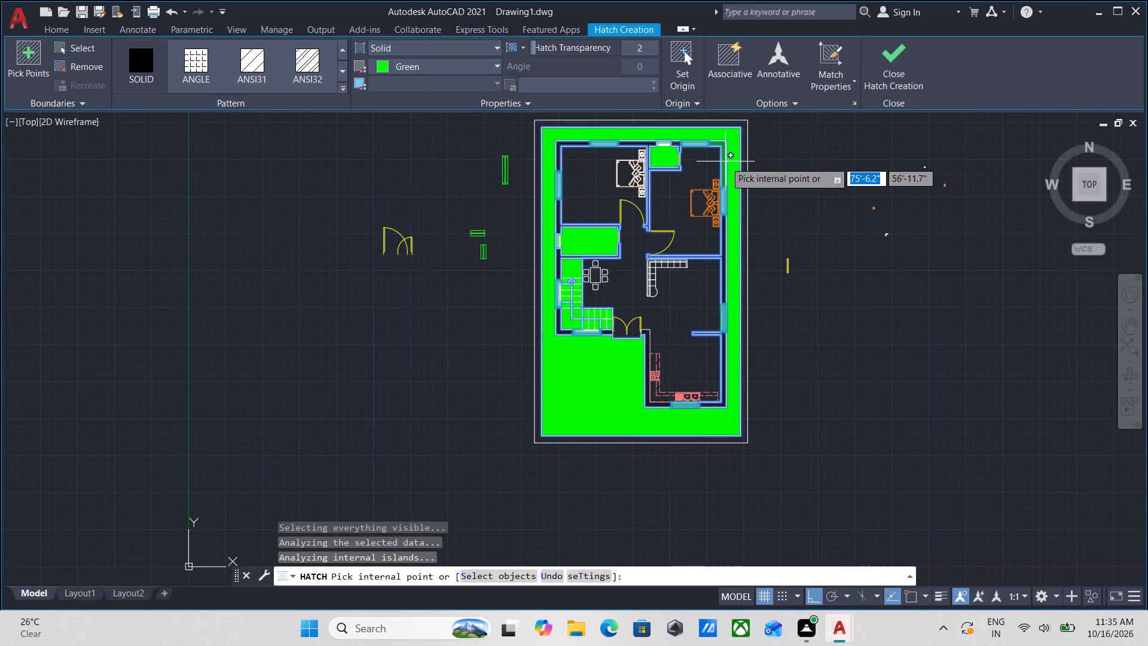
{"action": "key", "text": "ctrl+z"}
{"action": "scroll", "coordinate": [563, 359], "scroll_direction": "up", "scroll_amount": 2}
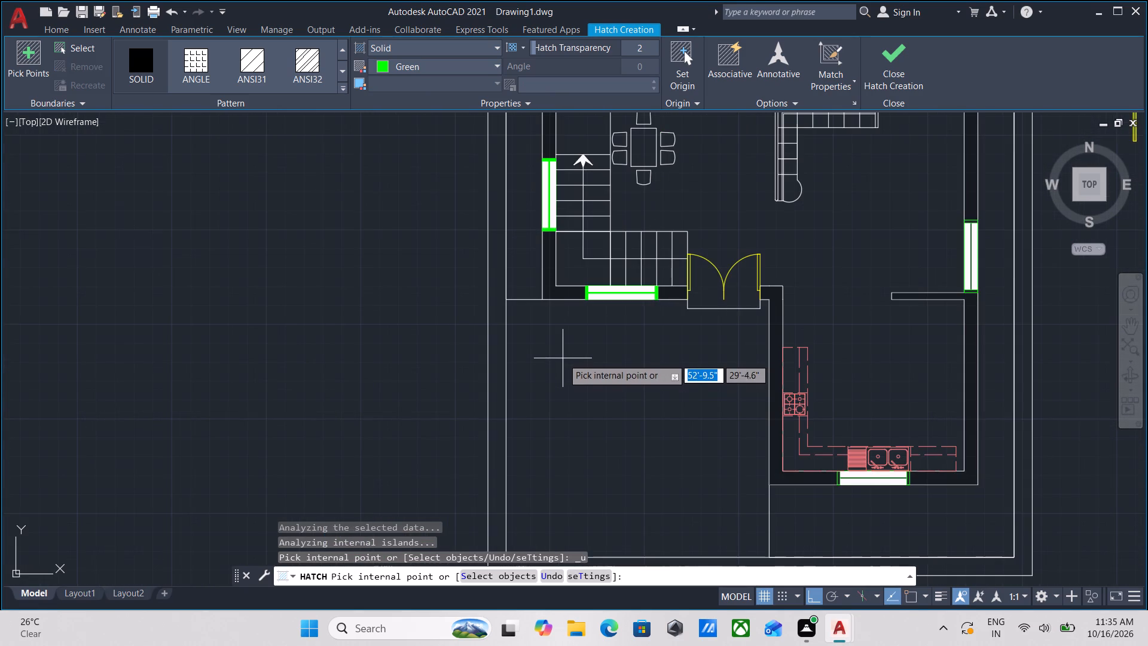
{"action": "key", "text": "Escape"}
Hatch the outdoor strip around the house's left, top and right sides and below the kitchen with solid green.
{"action": "scroll", "coordinate": [521, 286], "scroll_direction": "up", "scroll_amount": 2}
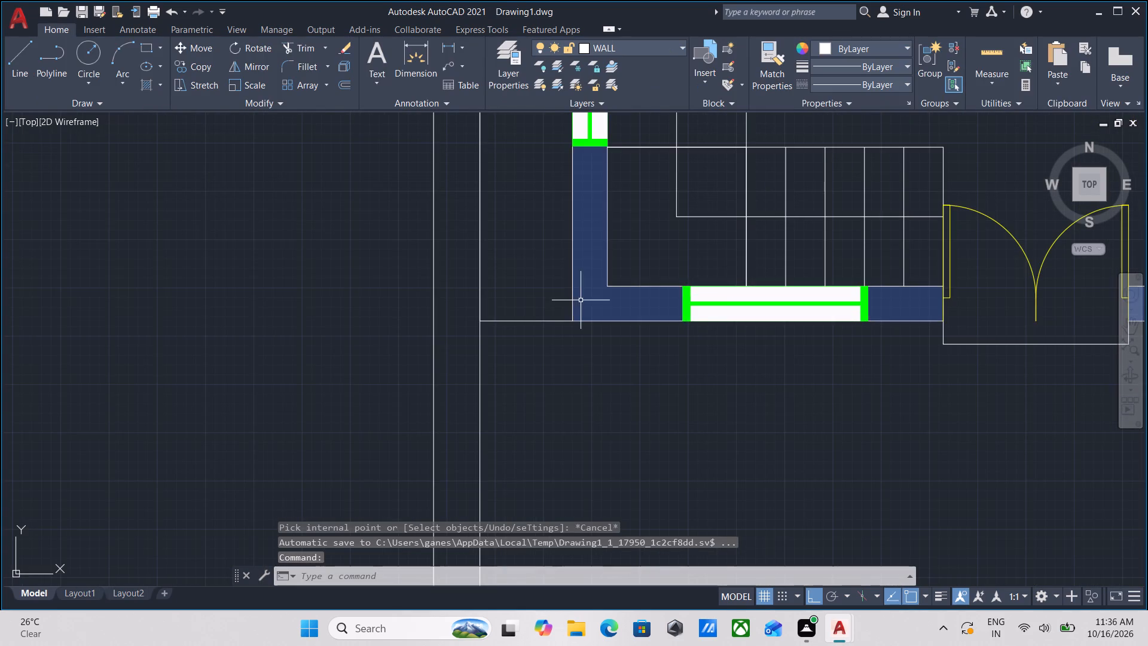
{"action": "scroll", "coordinate": [585, 317], "scroll_direction": "down", "scroll_amount": 1}
{"action": "middle_click_drag", "start_coordinate": [578, 337], "coordinate": [561, 394]}
{"action": "scroll", "coordinate": [543, 331], "scroll_direction": "down", "scroll_amount": 1}
{"action": "middle_click_drag", "start_coordinate": [543, 331], "coordinate": [542, 339]}
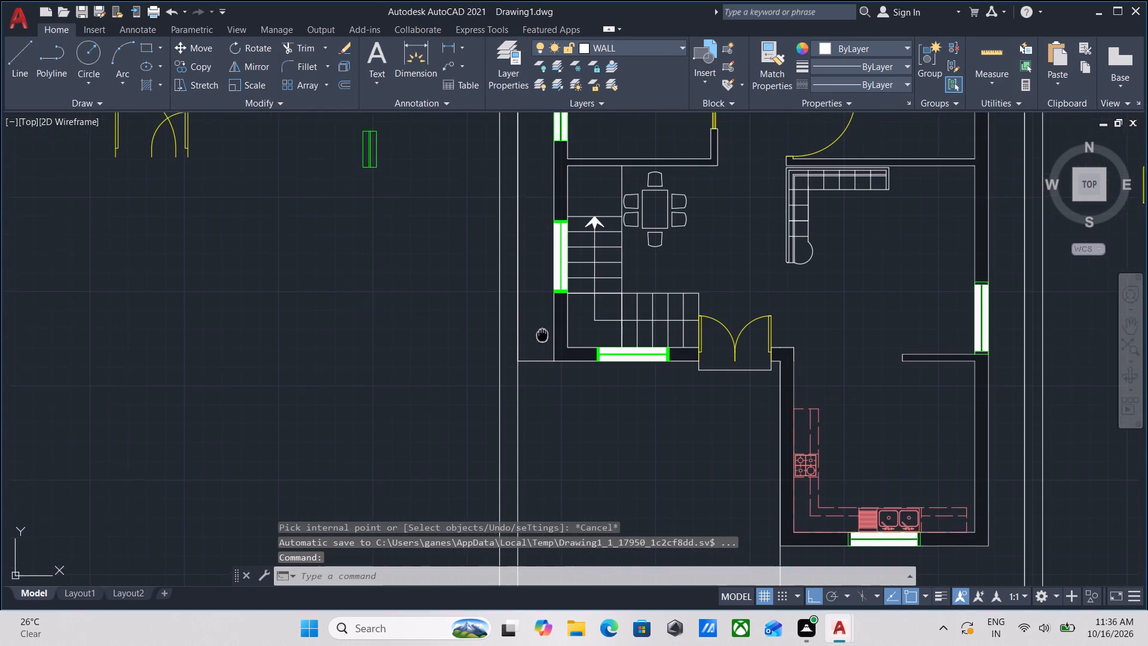
{"action": "middle_click_drag", "start_coordinate": [542, 339], "coordinate": [538, 371]}
{"action": "key", "text": "h"}
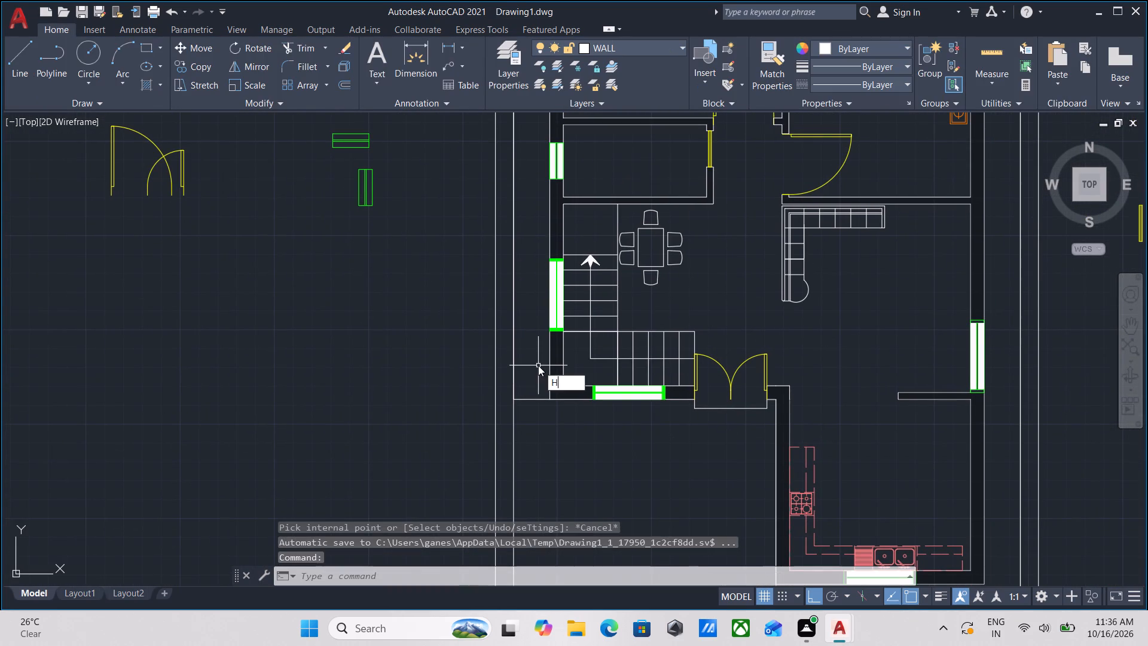
{"action": "key", "text": "Return"}
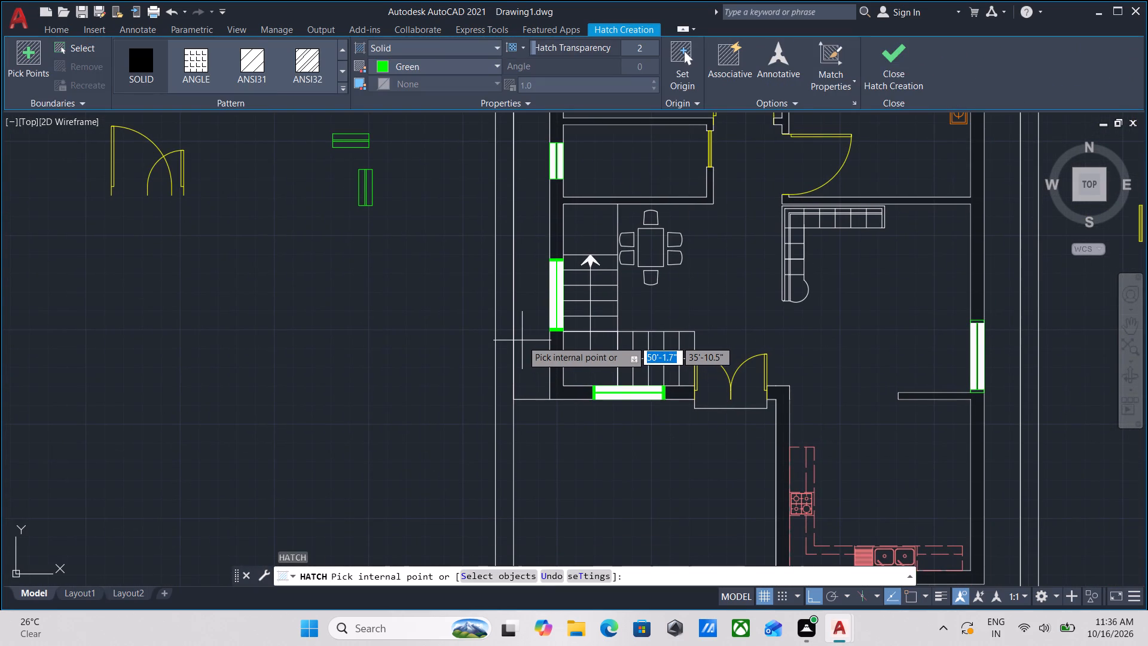
{"action": "scroll", "coordinate": [522, 340], "scroll_direction": "down", "scroll_amount": 2}
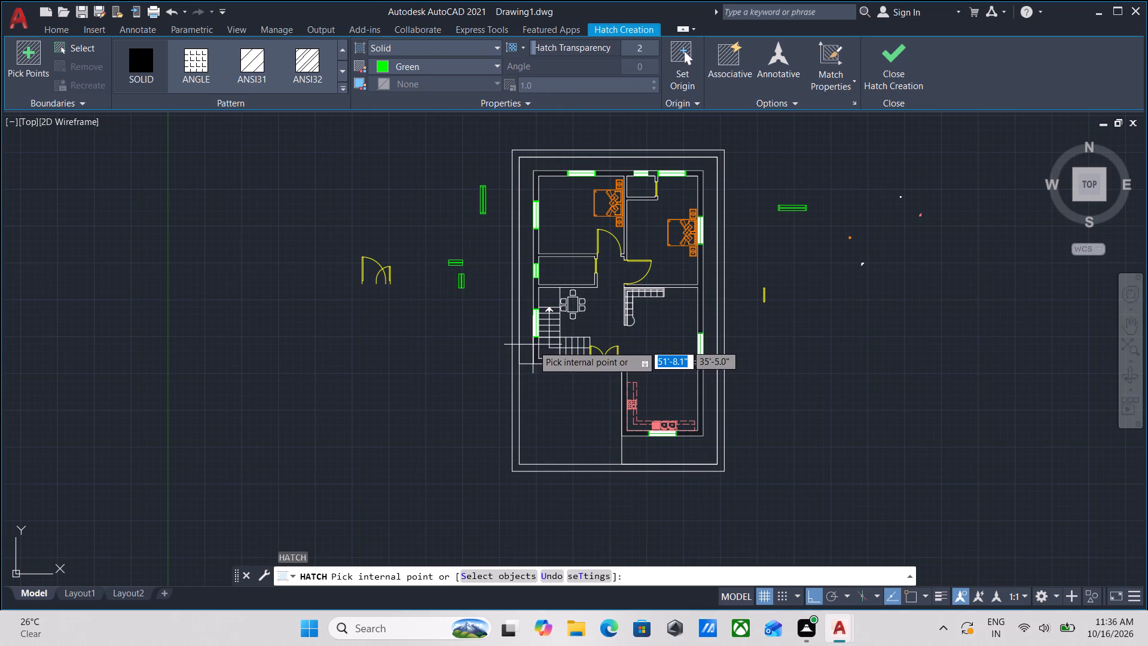
{"action": "left_click", "coordinate": [524, 280]}
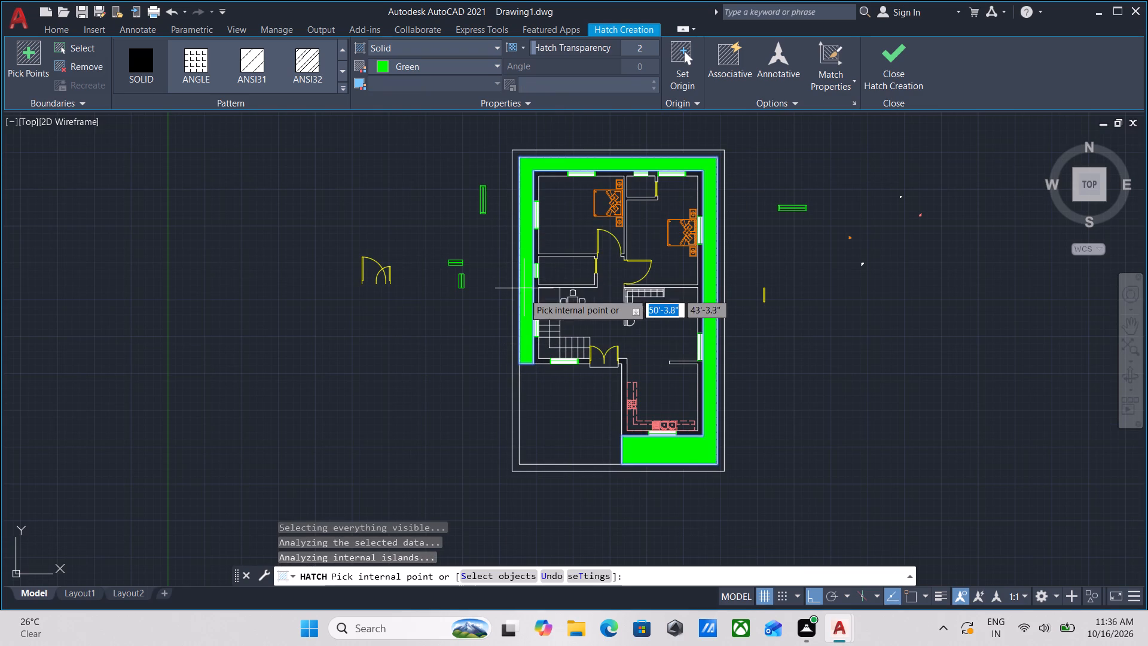
Set the green outdoor hatch's transparency to 51 and finish the hatch.
{"action": "scroll", "coordinate": [688, 441], "scroll_direction": "up", "scroll_amount": 1}
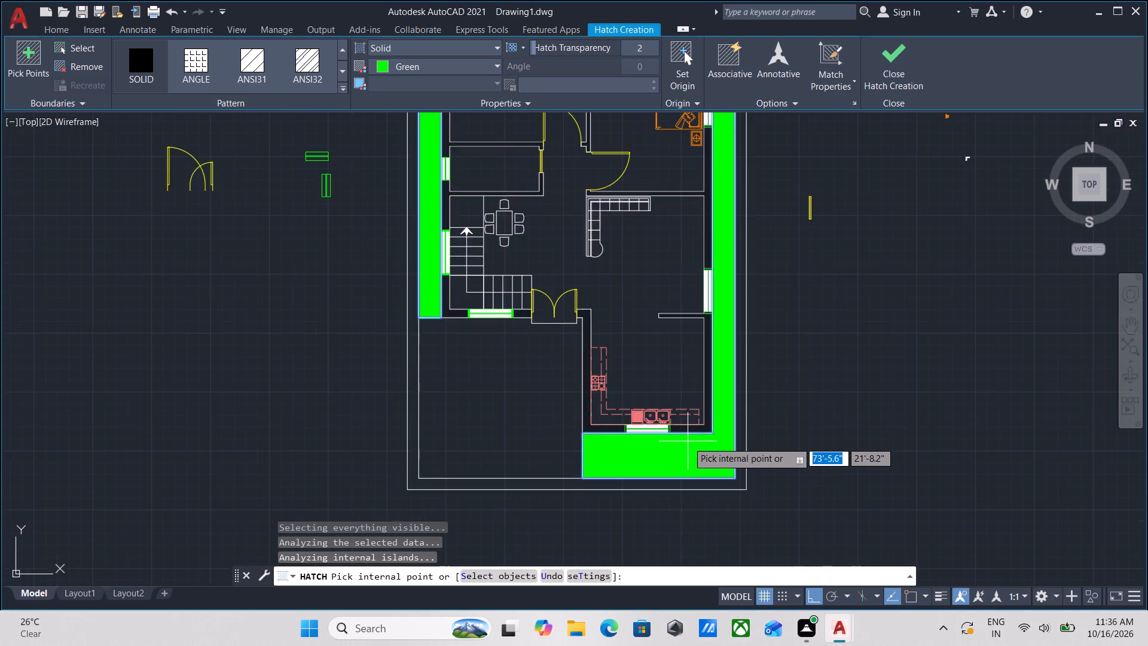
{"action": "scroll", "coordinate": [688, 441], "scroll_direction": "up", "scroll_amount": 1}
{"action": "scroll", "coordinate": [592, 475], "scroll_direction": "up", "scroll_amount": 1}
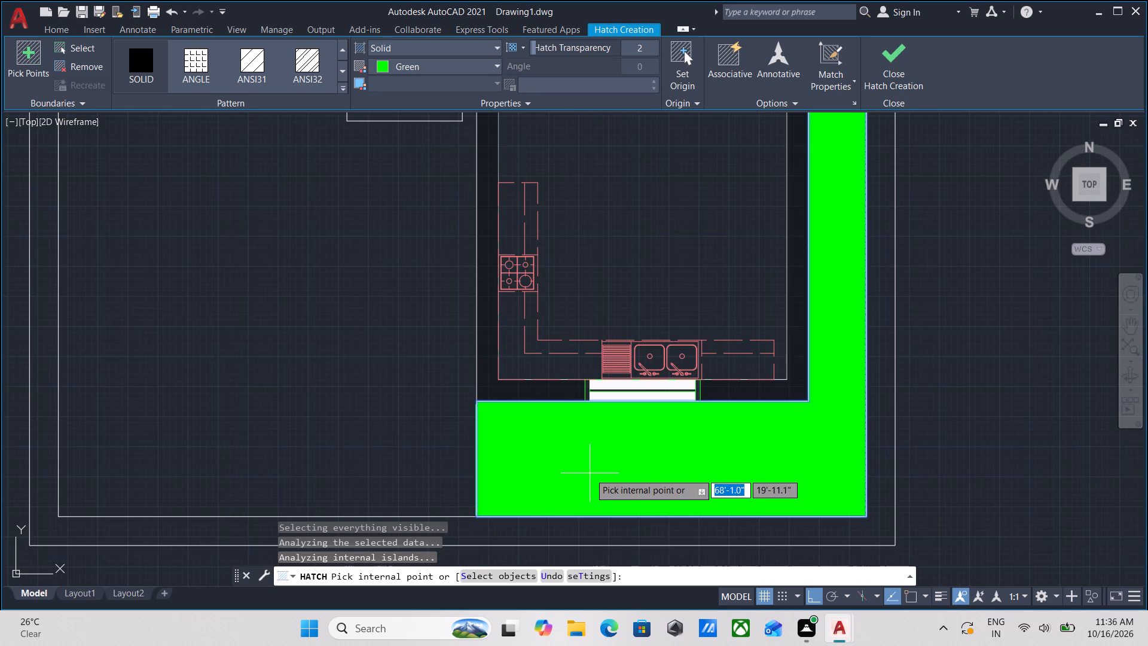
{"action": "left_click_drag", "start_coordinate": [540, 45], "coordinate": [629, 45]}
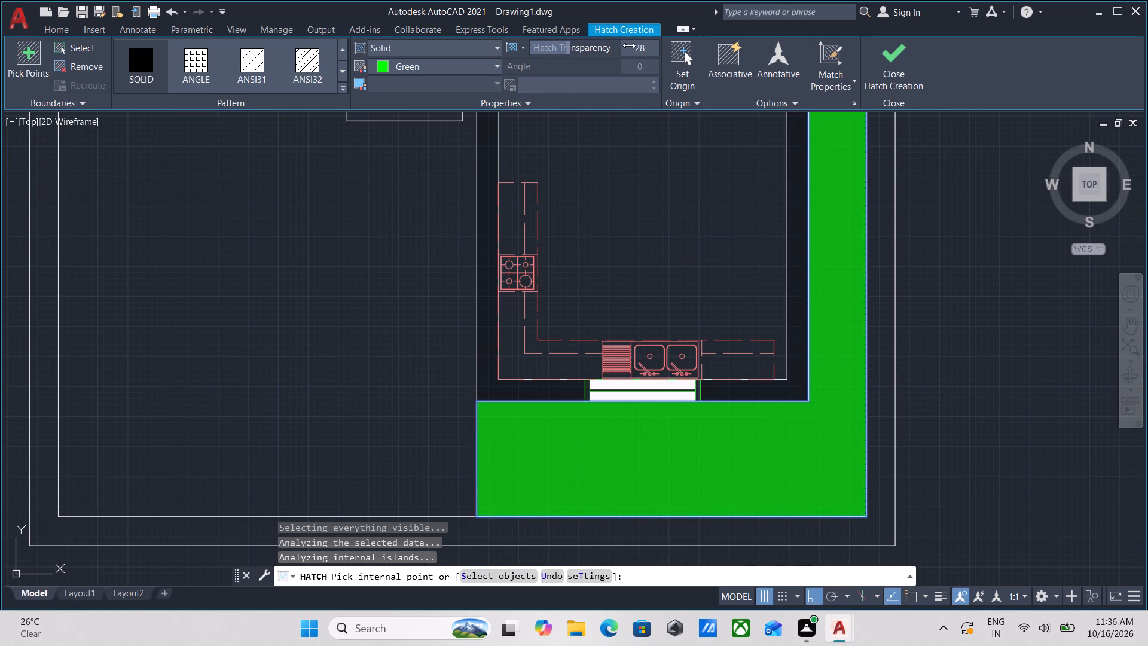
{"action": "left_click_drag", "start_coordinate": [629, 45], "coordinate": [647, 46]}
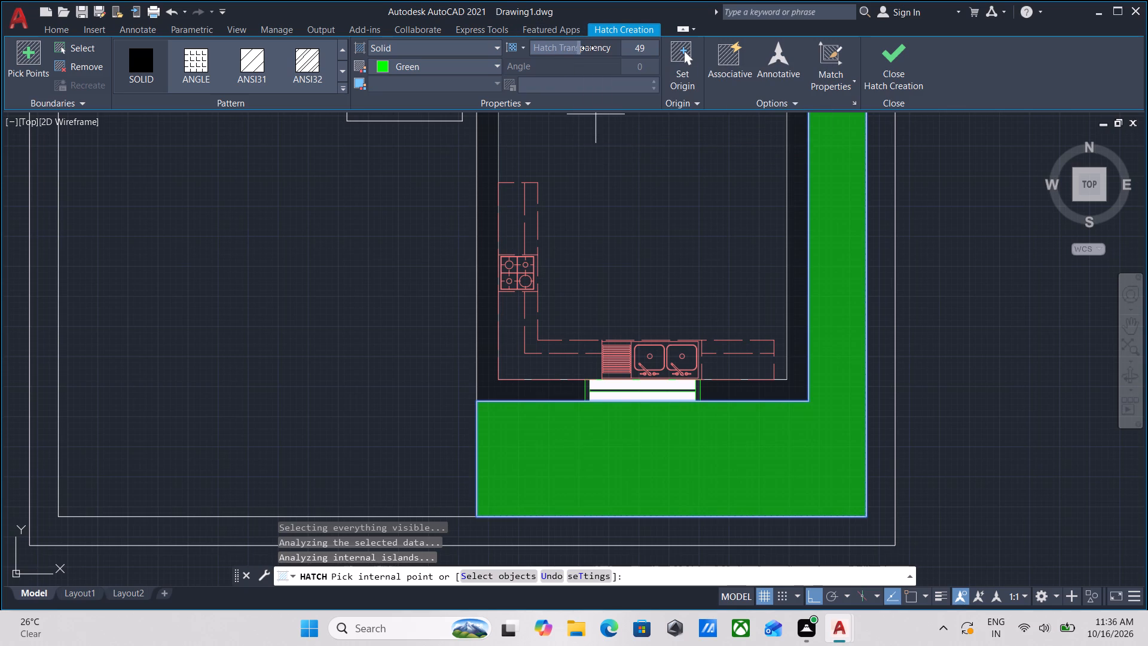
{"action": "left_click_drag", "start_coordinate": [588, 48], "coordinate": [582, 45]}
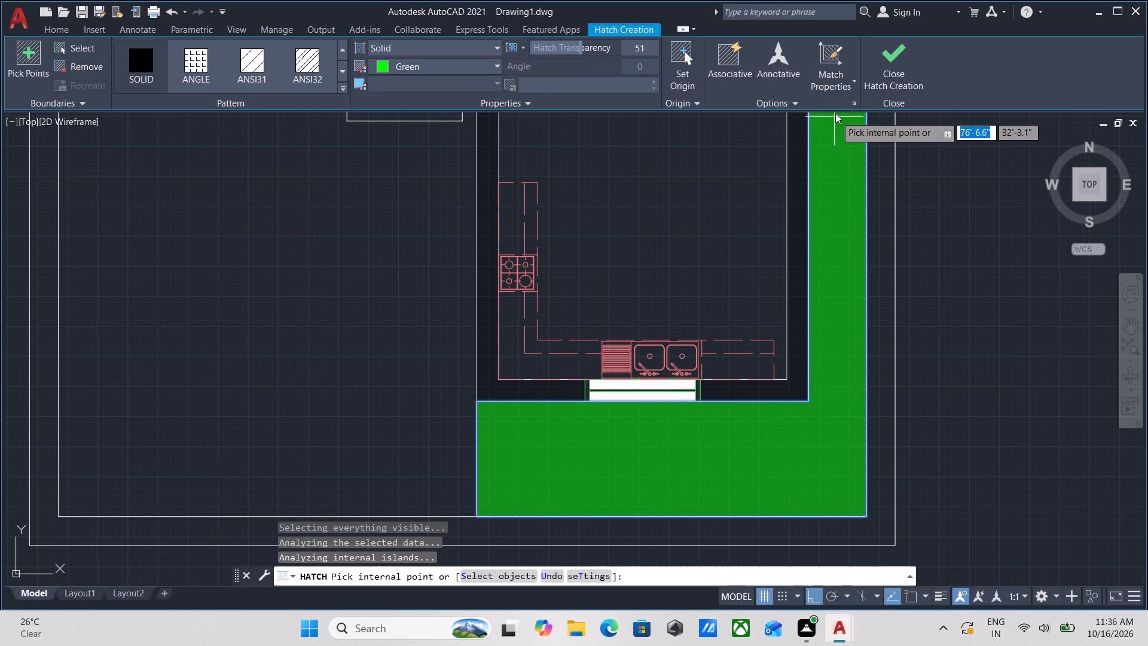
{"action": "left_click", "coordinate": [875, 57]}
{"action": "scroll", "coordinate": [942, 203], "scroll_direction": "down", "scroll_amount": 2}
{"action": "middle_click_drag", "start_coordinate": [942, 203], "coordinate": [899, 300]}
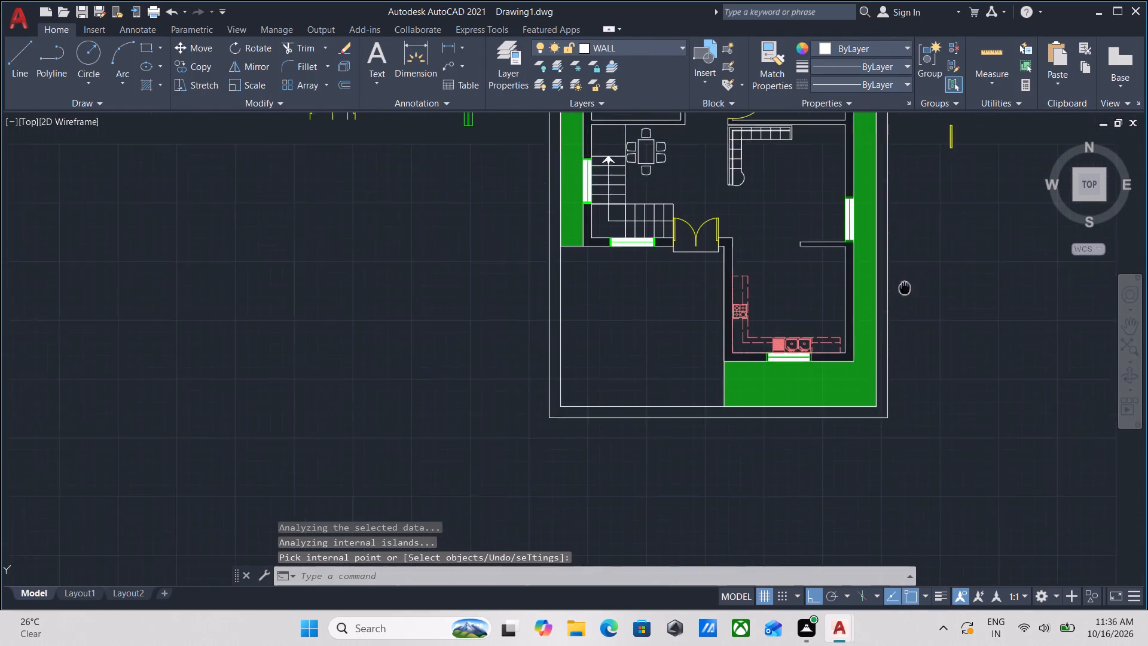
Look over the green outdoor hatch and the unfilled rooms across the floor plan.
{"action": "middle_click_drag", "start_coordinate": [899, 300], "coordinate": [861, 377]}
{"action": "middle_click_drag", "start_coordinate": [707, 281], "coordinate": [683, 373]}
{"action": "middle_click_drag", "start_coordinate": [567, 186], "coordinate": [535, 237]}
{"action": "scroll", "coordinate": [535, 236], "scroll_direction": "up", "scroll_amount": 1}
{"action": "scroll", "coordinate": [526, 248], "scroll_direction": "down", "scroll_amount": 1}
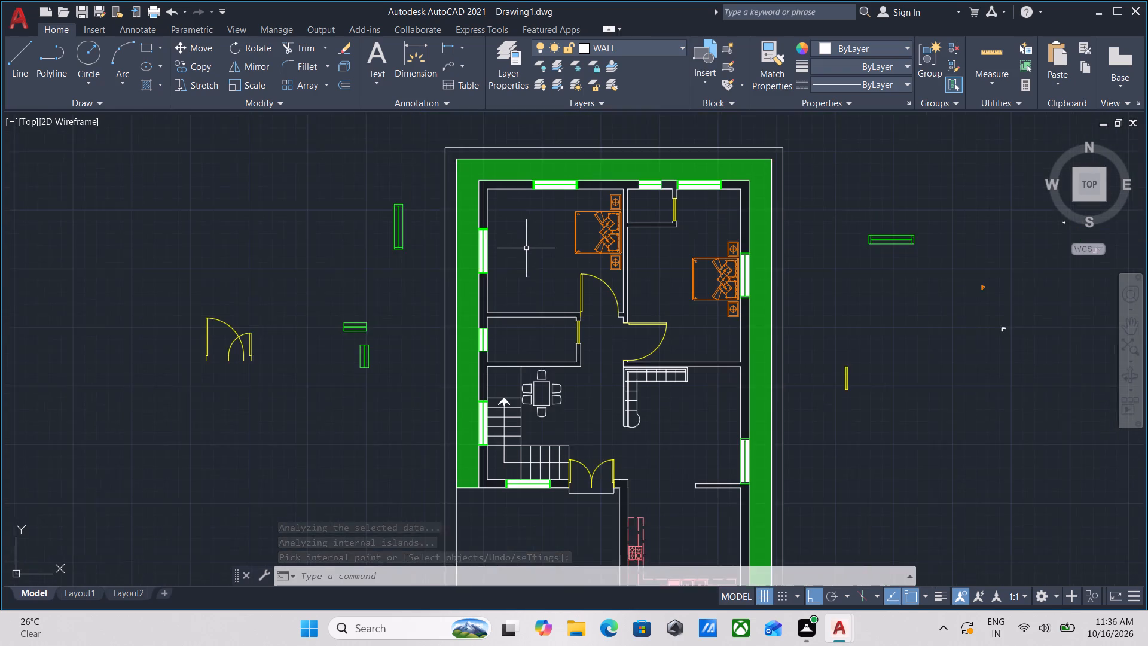
{"action": "middle_click_drag", "start_coordinate": [526, 248], "coordinate": [532, 223]}
{"action": "middle_click_drag", "start_coordinate": [529, 219], "coordinate": [530, 139]}
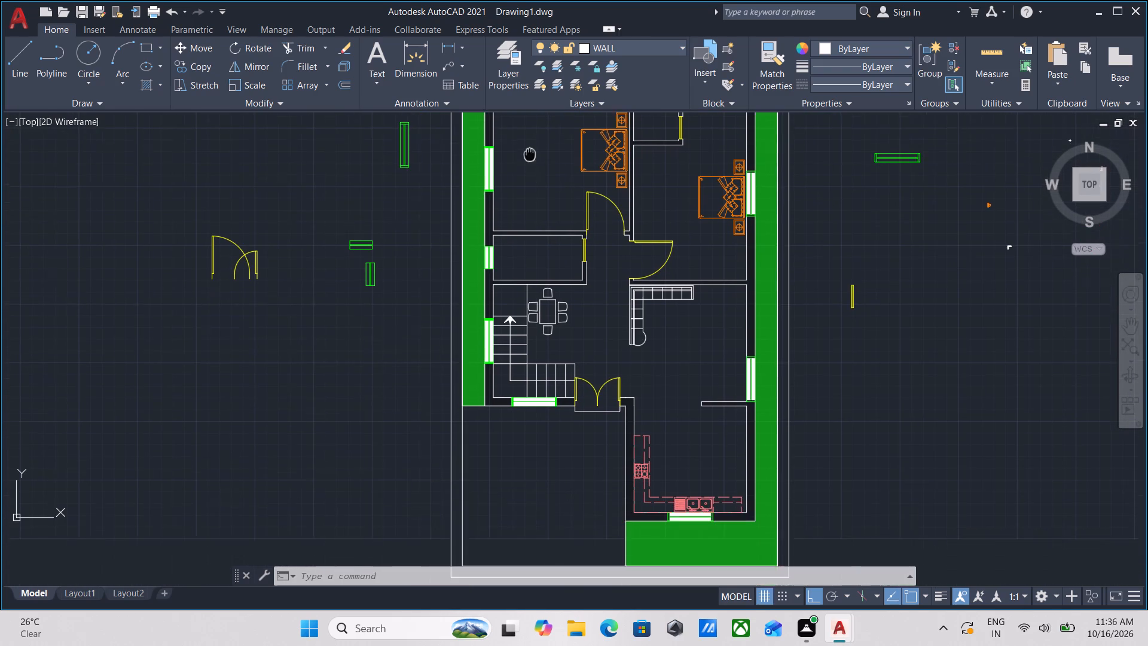
{"action": "middle_click_drag", "start_coordinate": [530, 139], "coordinate": [529, 96]}
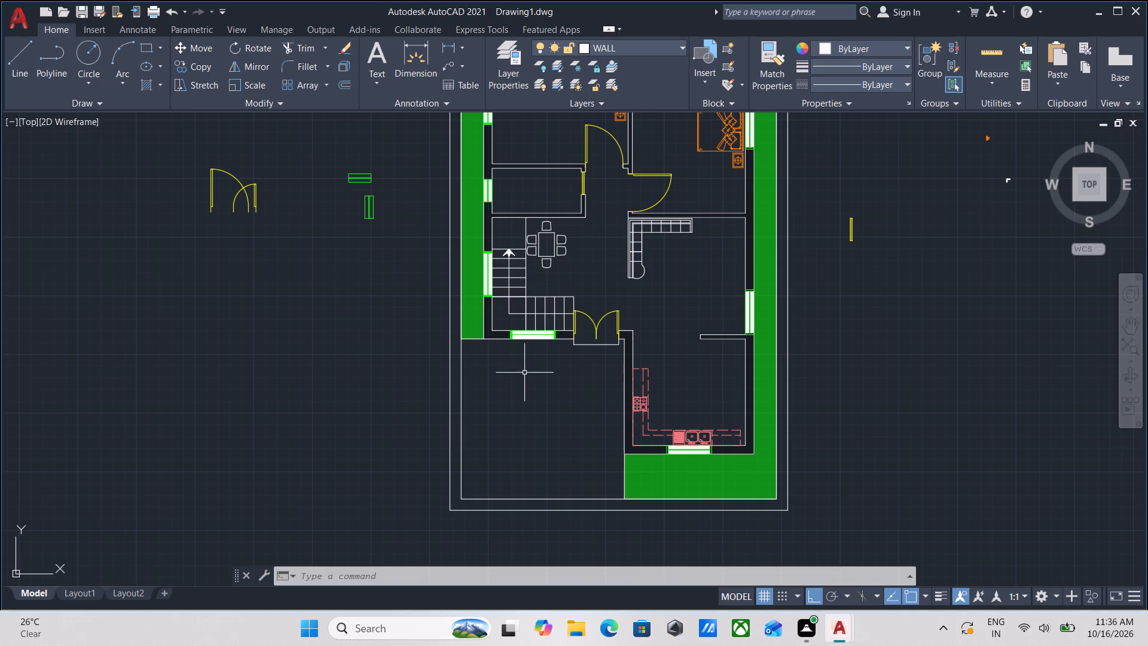
{"action": "middle_click_drag", "start_coordinate": [524, 373], "coordinate": [474, 432]}
{"action": "scroll", "coordinate": [554, 483], "scroll_direction": "up", "scroll_amount": 2}
{"action": "scroll", "coordinate": [658, 299], "scroll_direction": "down", "scroll_amount": 1}
{"action": "middle_click_drag", "start_coordinate": [658, 299], "coordinate": [624, 440]}
{"action": "middle_click_drag", "start_coordinate": [599, 339], "coordinate": [595, 416]}
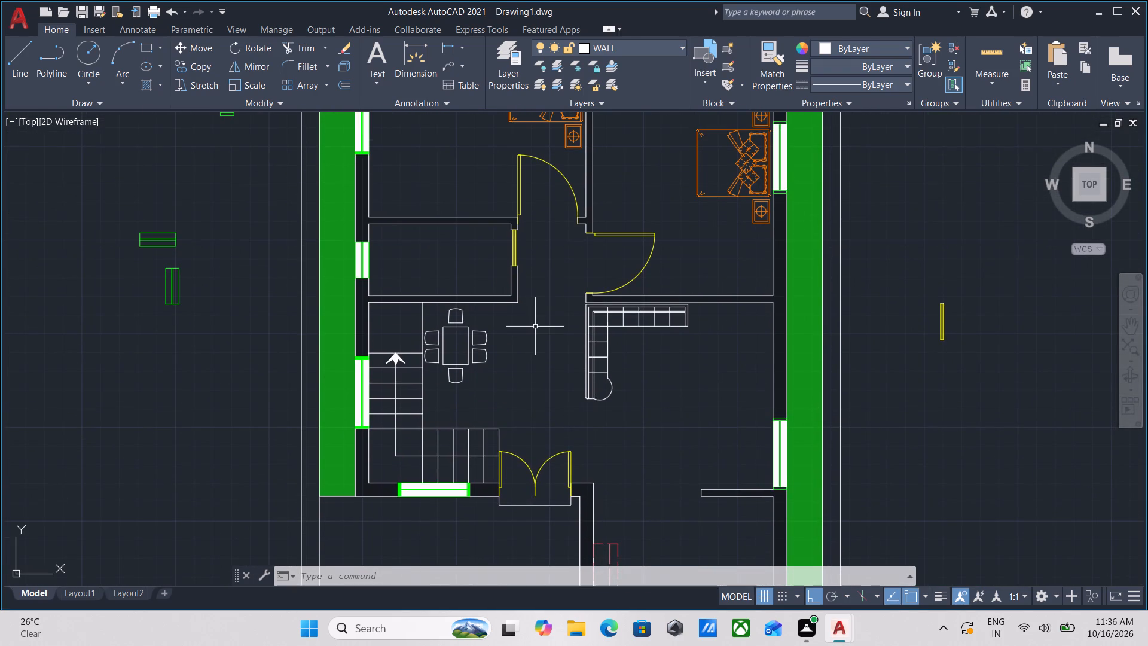
{"action": "middle_click_drag", "start_coordinate": [535, 324], "coordinate": [496, 386]}
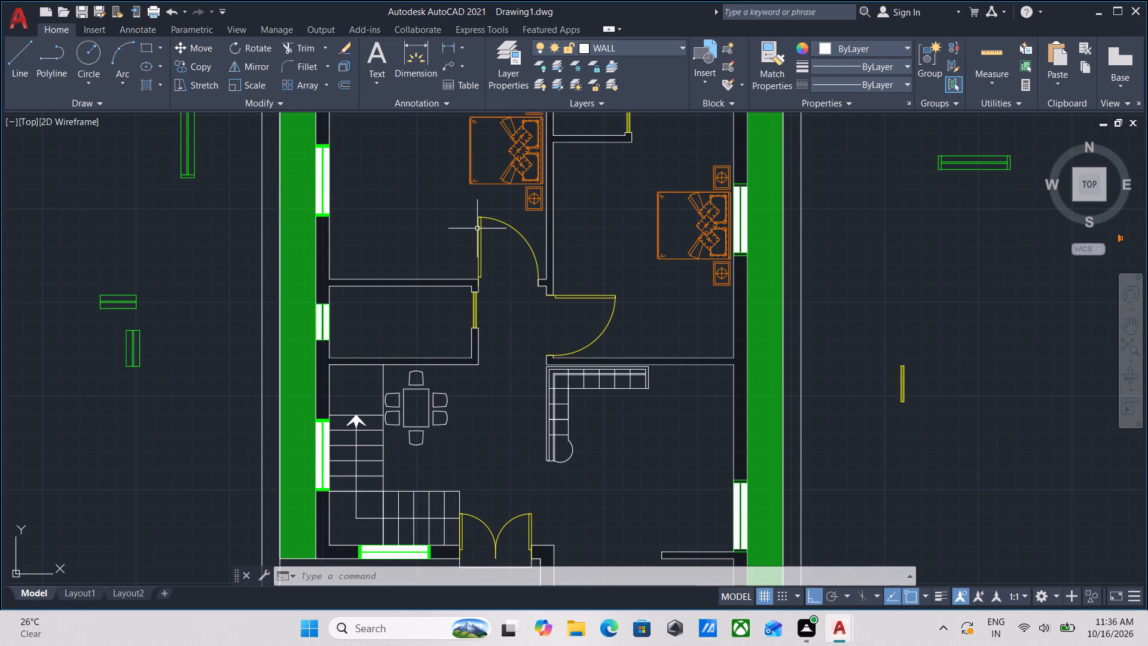
Hatch both bedrooms, the small room above the staircase, the living-kitchen floor and the entrance doorway with solid fill, colour set to Use Current.
{"action": "key", "text": "h"}
{"action": "key", "text": "Return"}
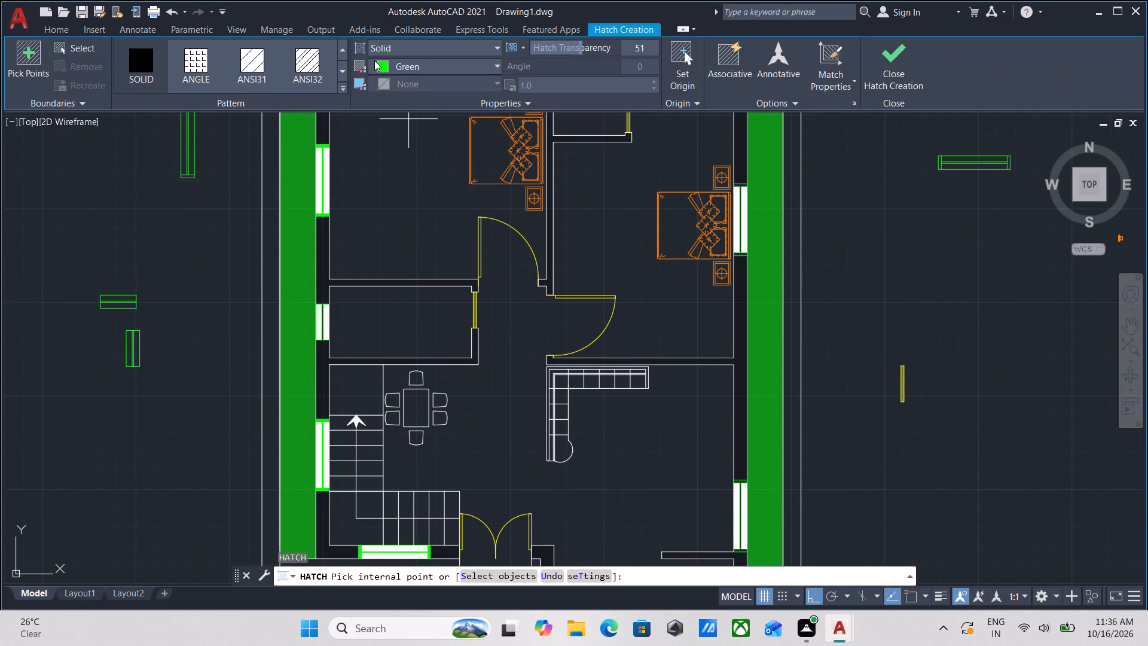
{"action": "left_click", "coordinate": [381, 63]}
{"action": "left_click", "coordinate": [383, 121]}
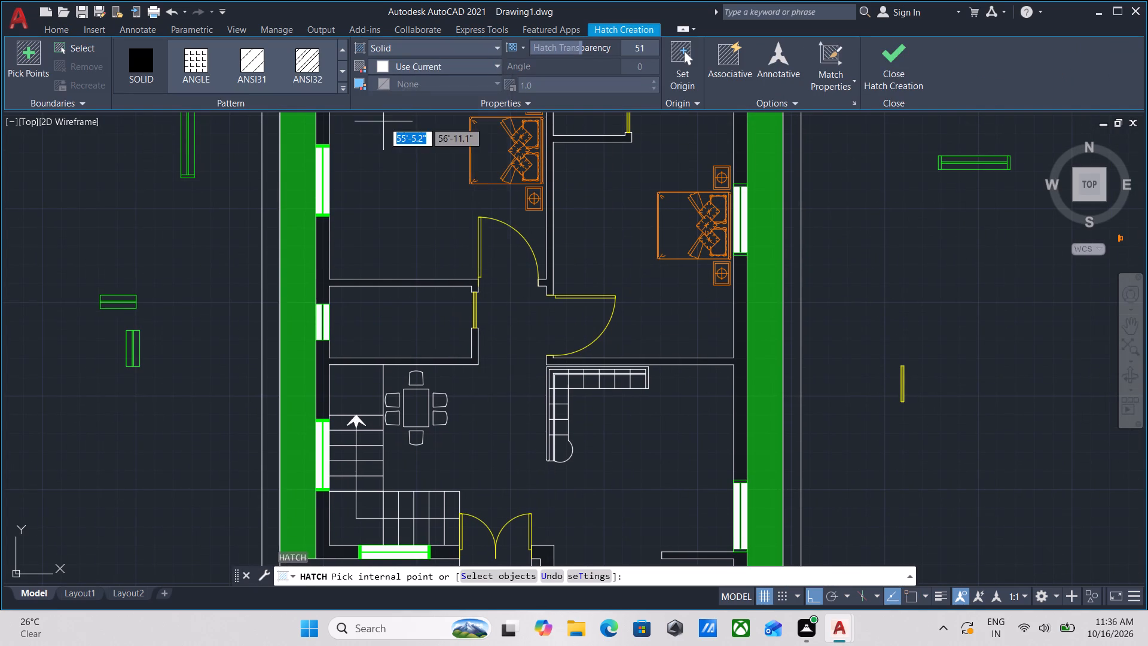
{"action": "scroll", "coordinate": [392, 178], "scroll_direction": "down", "scroll_amount": 1}
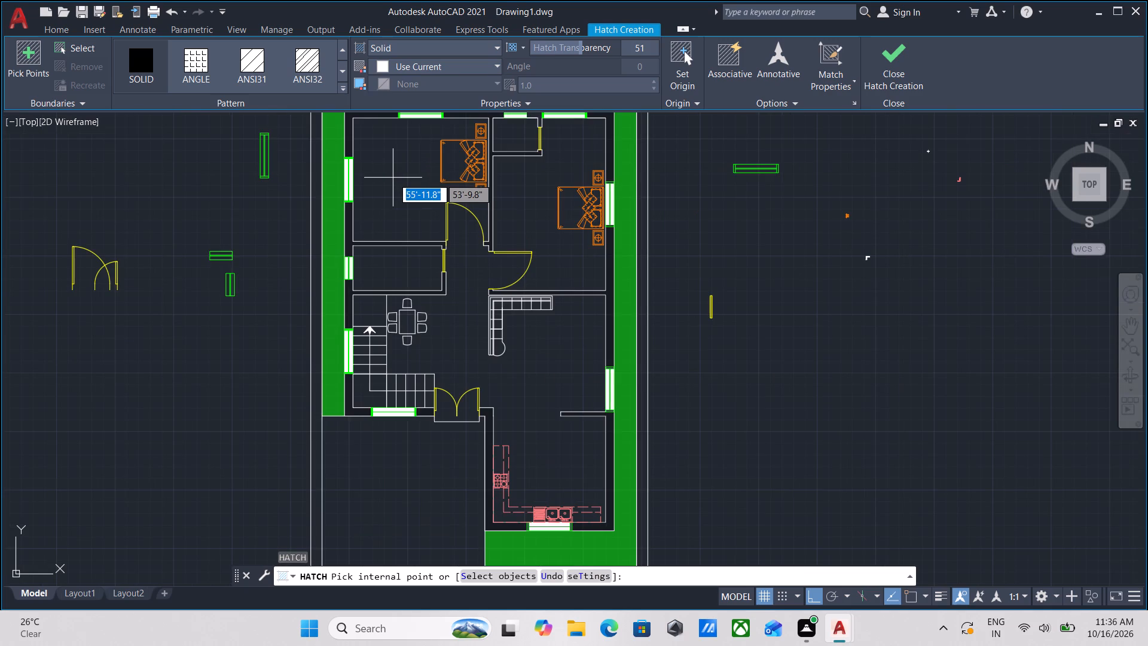
{"action": "left_click", "coordinate": [393, 178]}
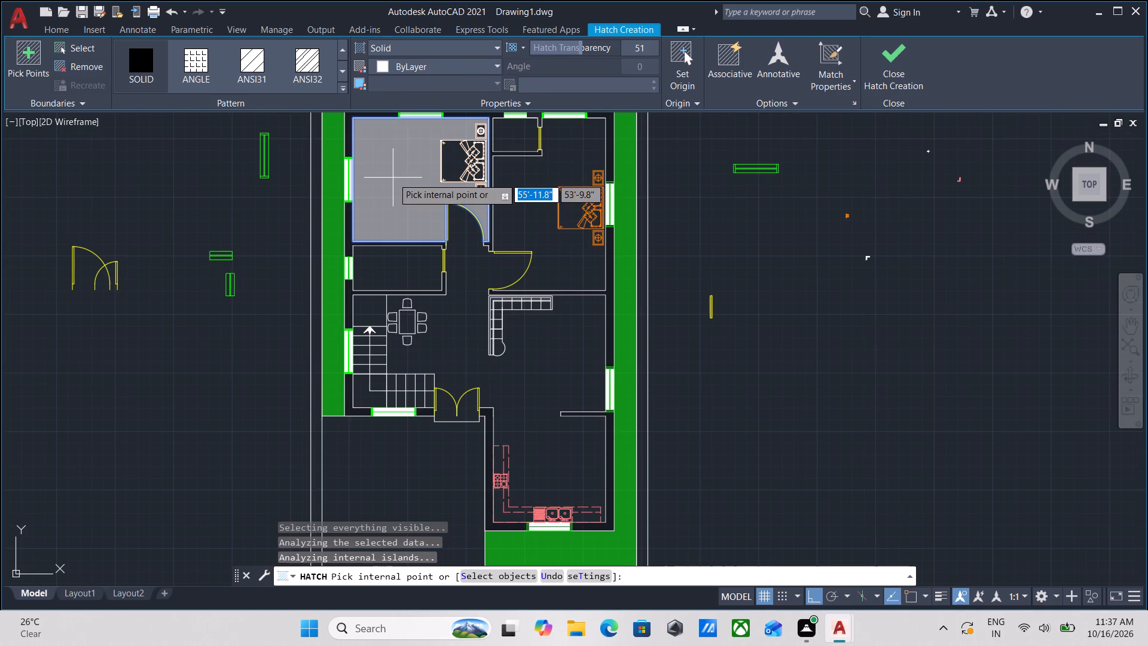
{"action": "left_click", "coordinate": [529, 207]}
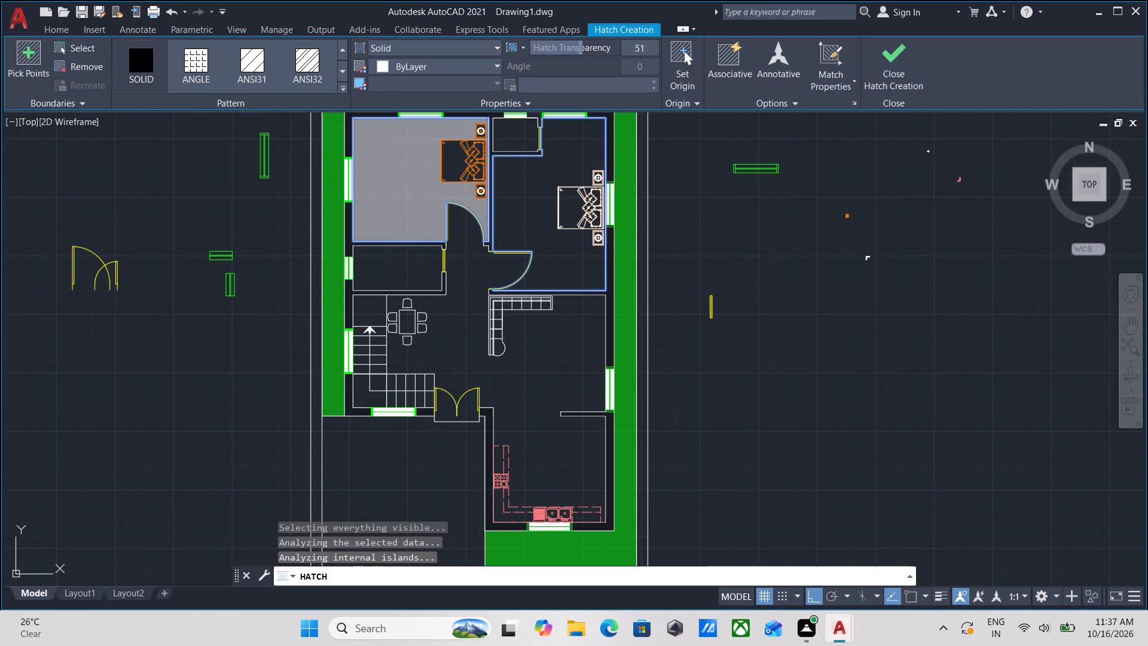
{"action": "left_click", "coordinate": [410, 266]}
{"action": "left_click", "coordinate": [468, 277]}
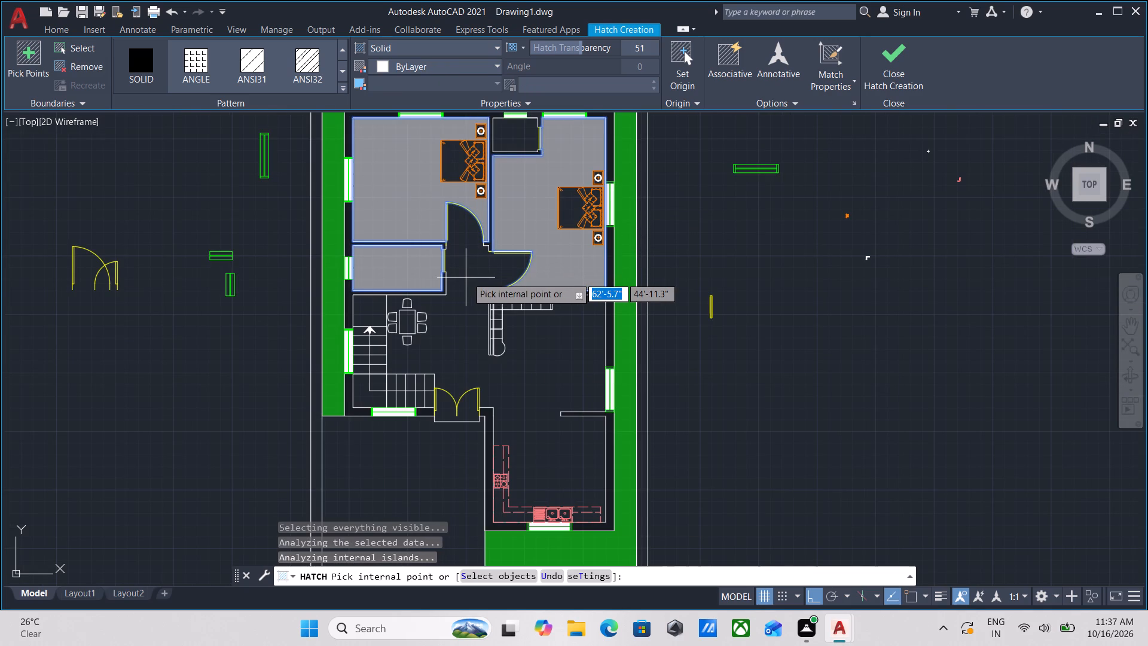
{"action": "middle_click_drag", "start_coordinate": [448, 310], "coordinate": [466, 201]}
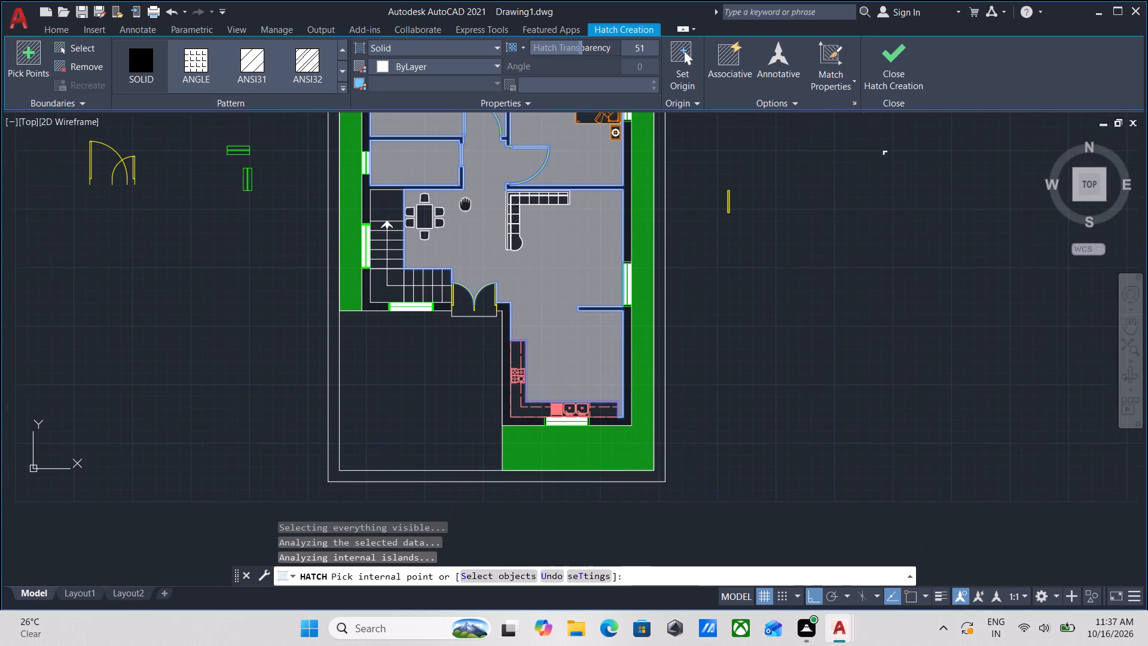
{"action": "middle_click_drag", "start_coordinate": [466, 201], "coordinate": [468, 191]}
{"action": "scroll", "coordinate": [481, 300], "scroll_direction": "up", "scroll_amount": 2}
{"action": "left_click", "coordinate": [493, 282]}
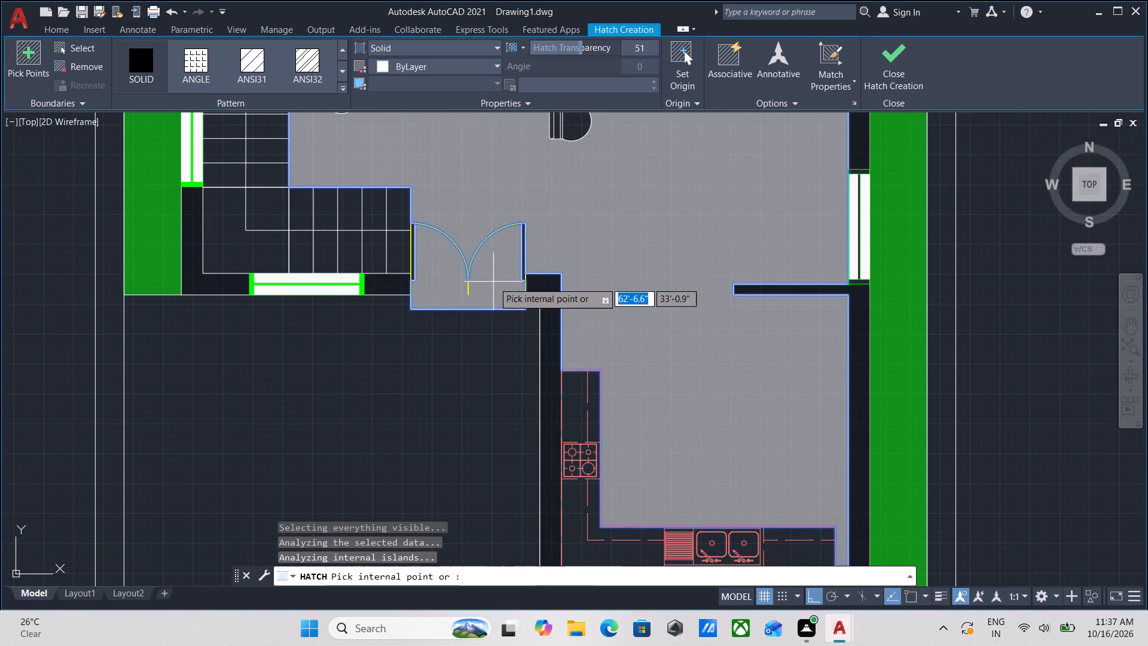
Add the treads of the staircase's lower flight and its corner landing to the solid floor hatch.
{"action": "left_click", "coordinate": [393, 213]}
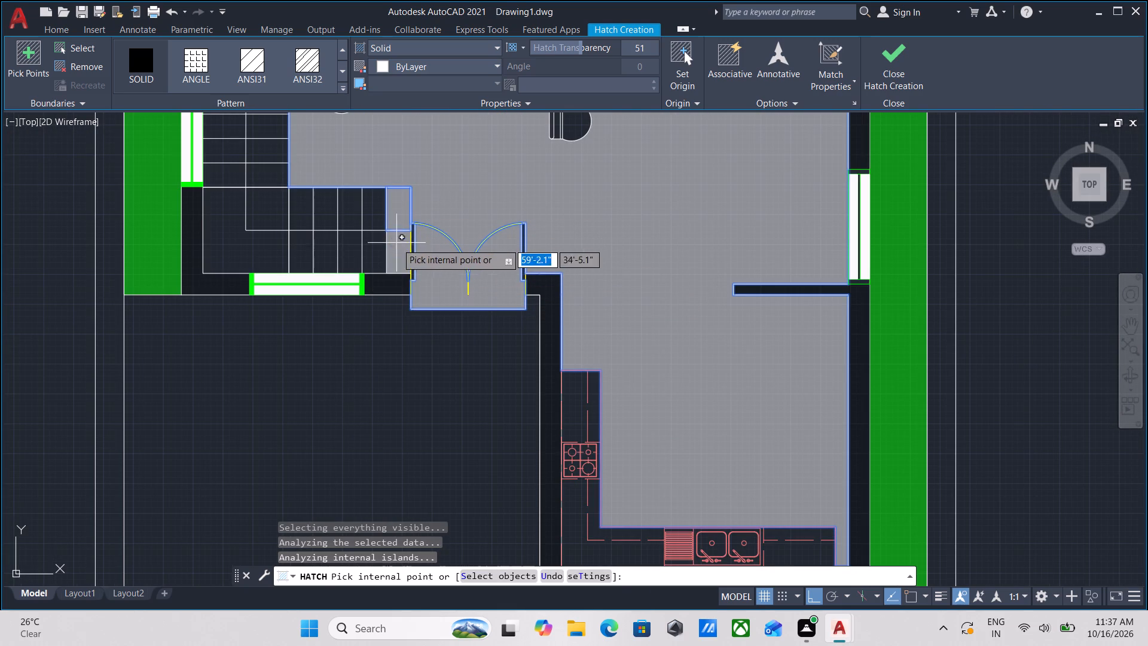
{"action": "left_click", "coordinate": [396, 243]}
{"action": "left_click", "coordinate": [372, 245]}
{"action": "left_click", "coordinate": [373, 208]}
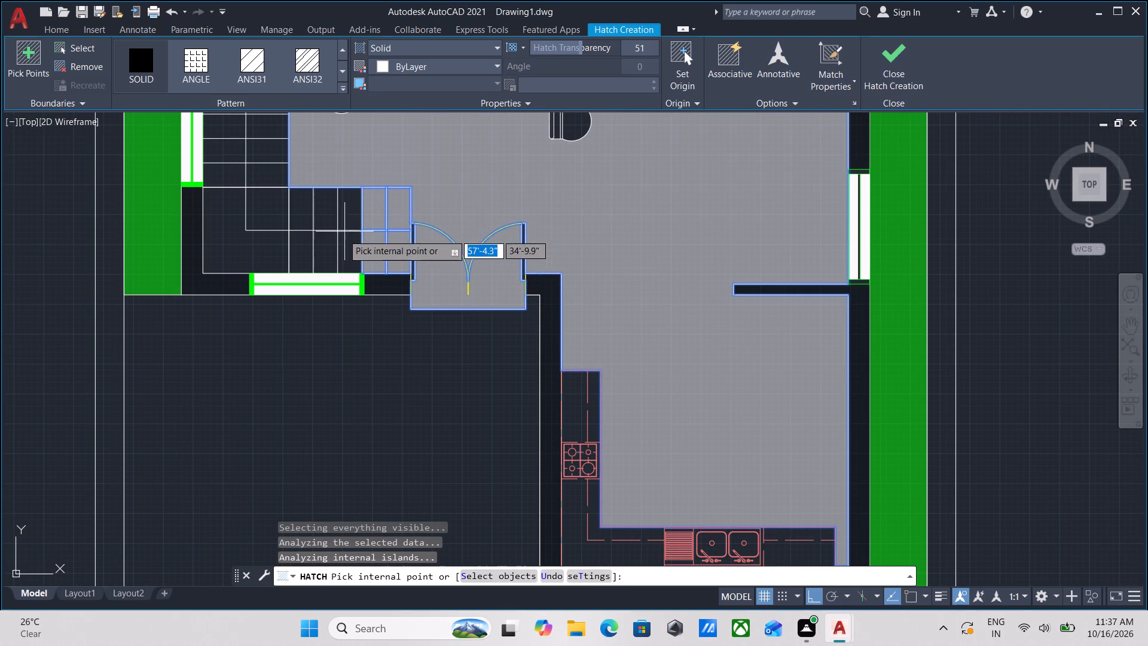
{"action": "left_click", "coordinate": [344, 241]}
{"action": "left_click", "coordinate": [346, 202]}
{"action": "left_click", "coordinate": [323, 241]}
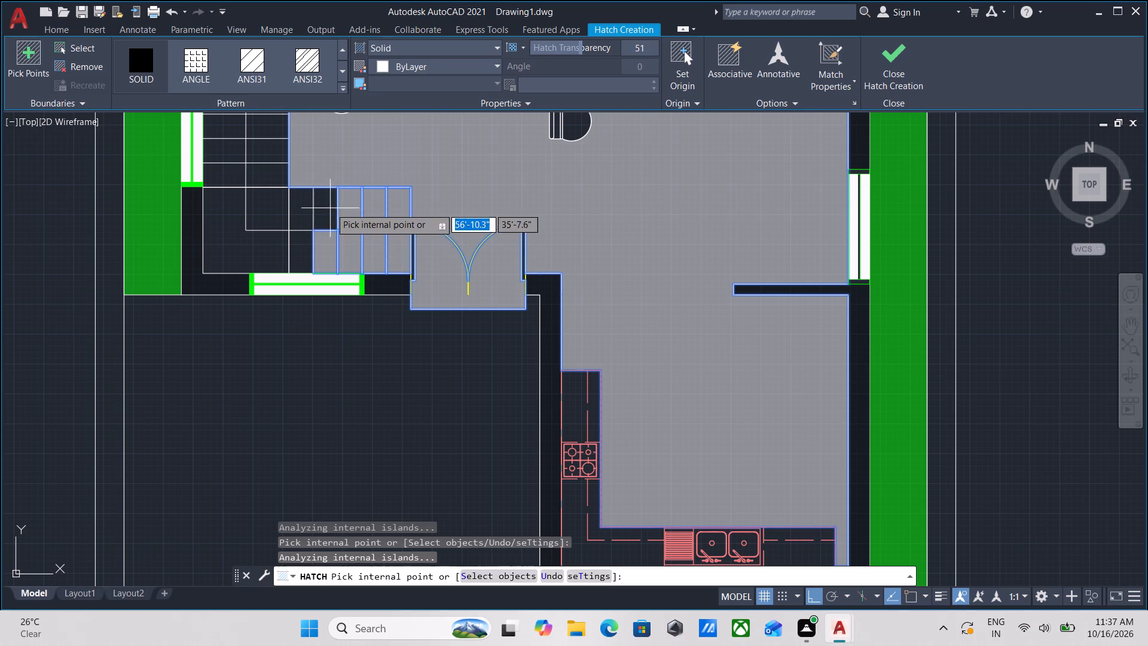
{"action": "left_click", "coordinate": [328, 204]}
{"action": "left_click", "coordinate": [307, 202]}
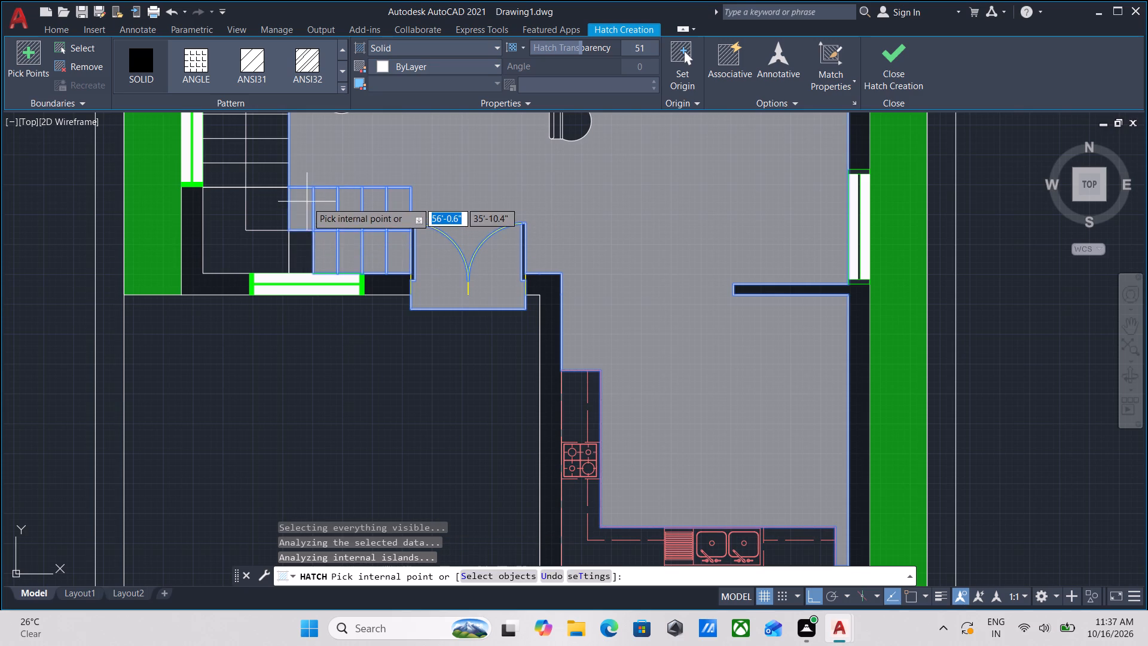
{"action": "left_click", "coordinate": [304, 240]}
{"action": "left_click", "coordinate": [261, 241]}
{"action": "left_click", "coordinate": [264, 205]}
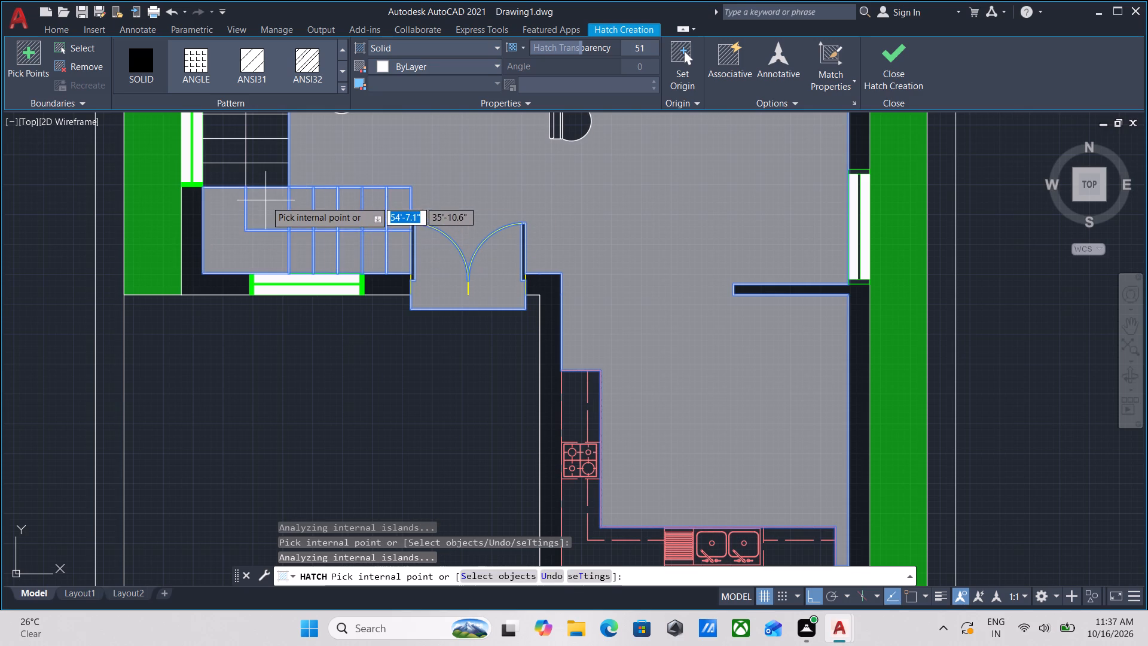
Add the treads of the staircase's upper flight, the areas around the arrow and the top landing to the floor hatch.
{"action": "middle_click_drag", "start_coordinate": [265, 200], "coordinate": [283, 282]}
{"action": "left_click", "coordinate": [248, 258]}
{"action": "left_click", "coordinate": [273, 255]}
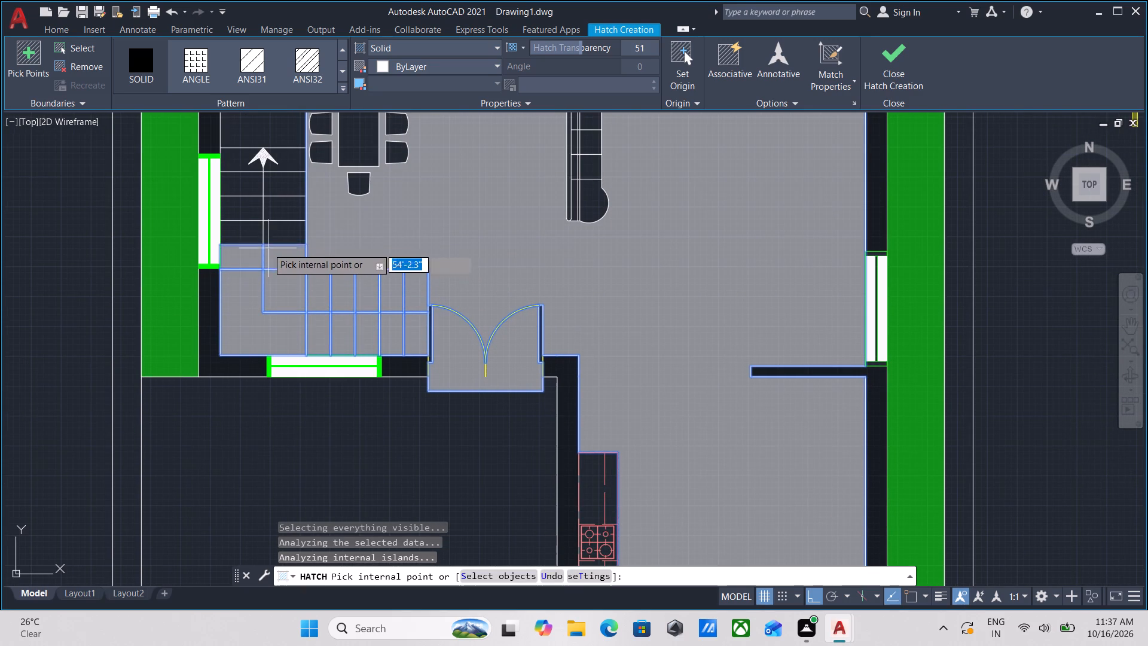
{"action": "left_click", "coordinate": [251, 228]}
{"action": "left_click", "coordinate": [274, 227]}
{"action": "left_click", "coordinate": [257, 211]}
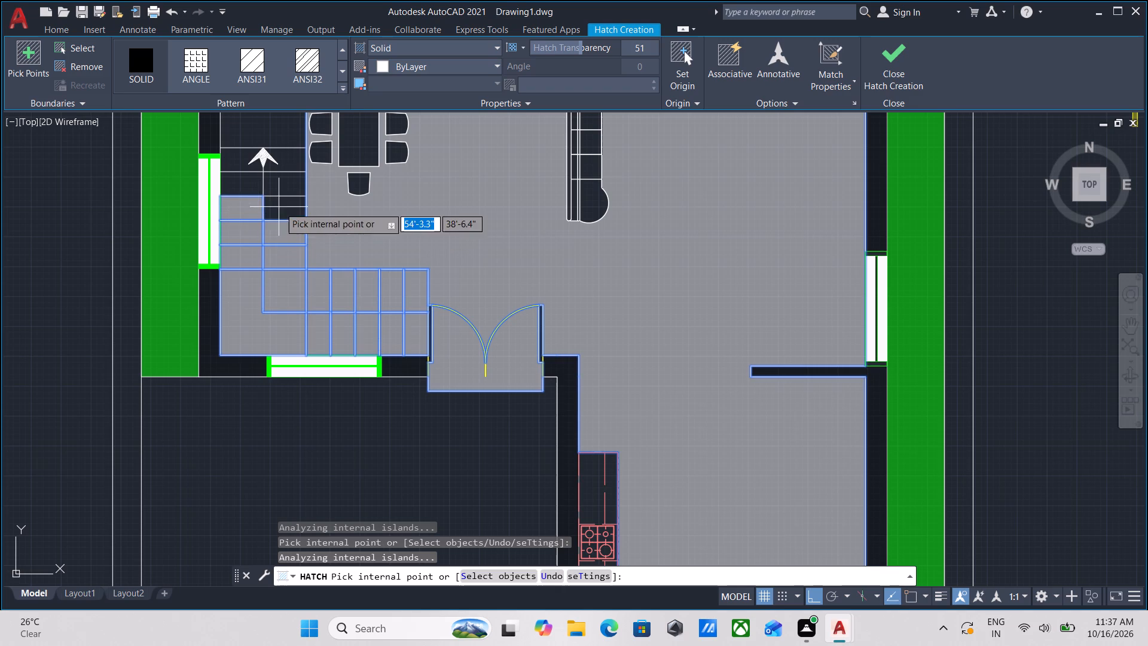
{"action": "left_click", "coordinate": [283, 208]}
{"action": "left_click", "coordinate": [284, 189]}
{"action": "left_click", "coordinate": [258, 182]}
{"action": "middle_click_drag", "start_coordinate": [258, 182], "coordinate": [343, 306]}
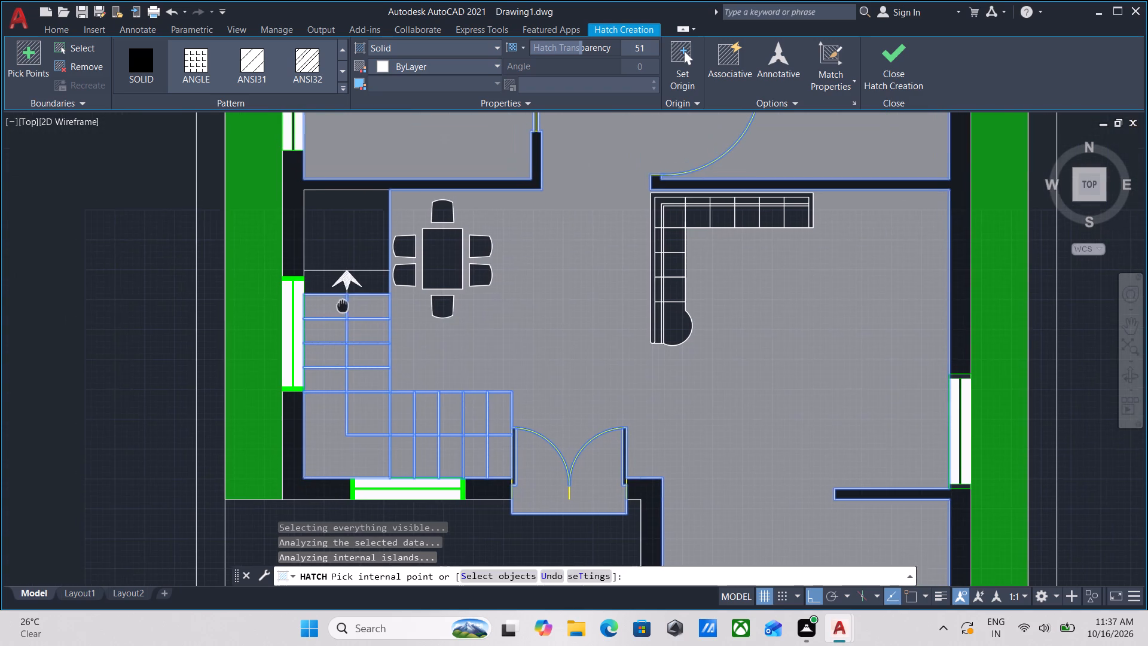
{"action": "left_click", "coordinate": [323, 282]}
{"action": "left_click", "coordinate": [351, 227]}
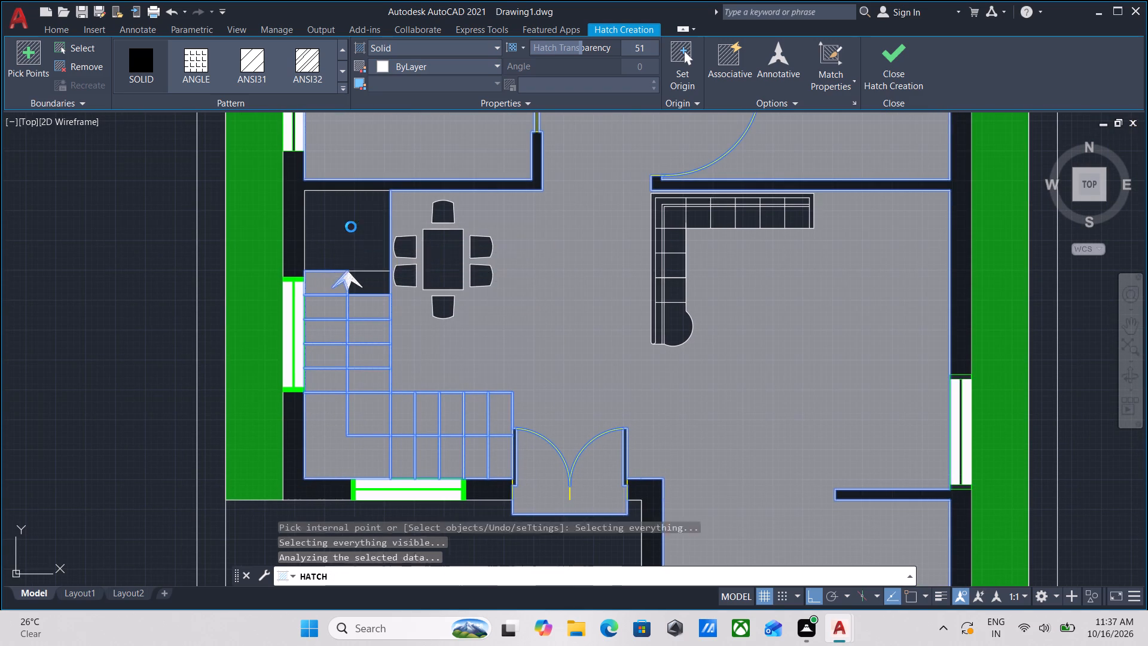
{"action": "left_click", "coordinate": [367, 286]}
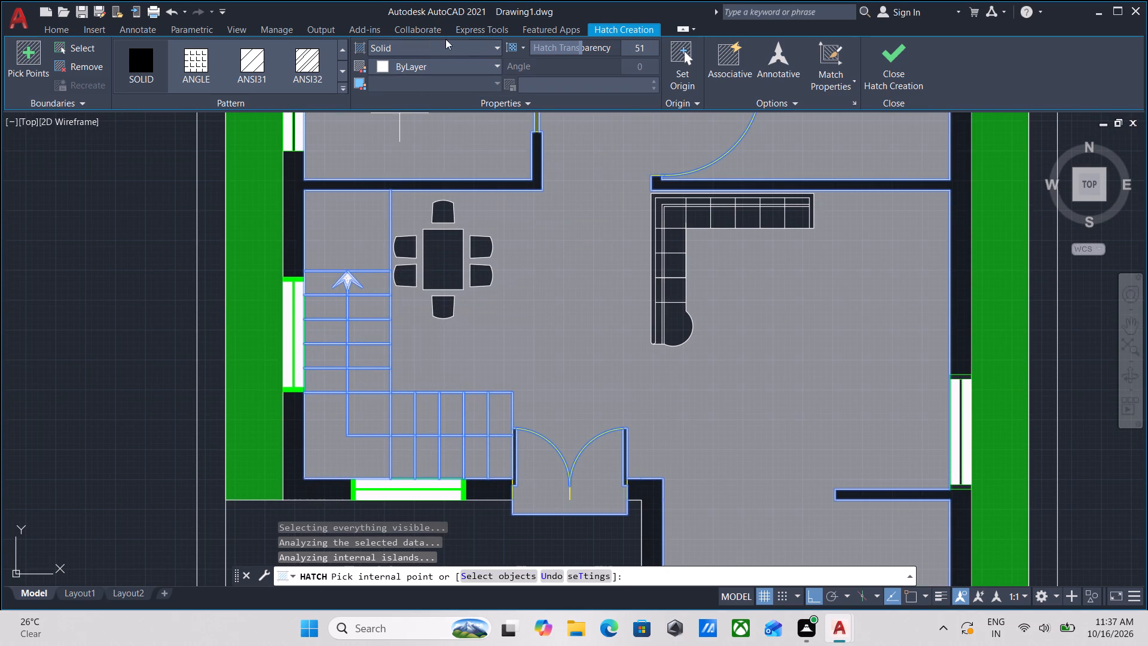
Set the floor hatch's transparency to 31 and finish the hatch.
{"action": "left_click_drag", "start_coordinate": [579, 47], "coordinate": [518, 47]}
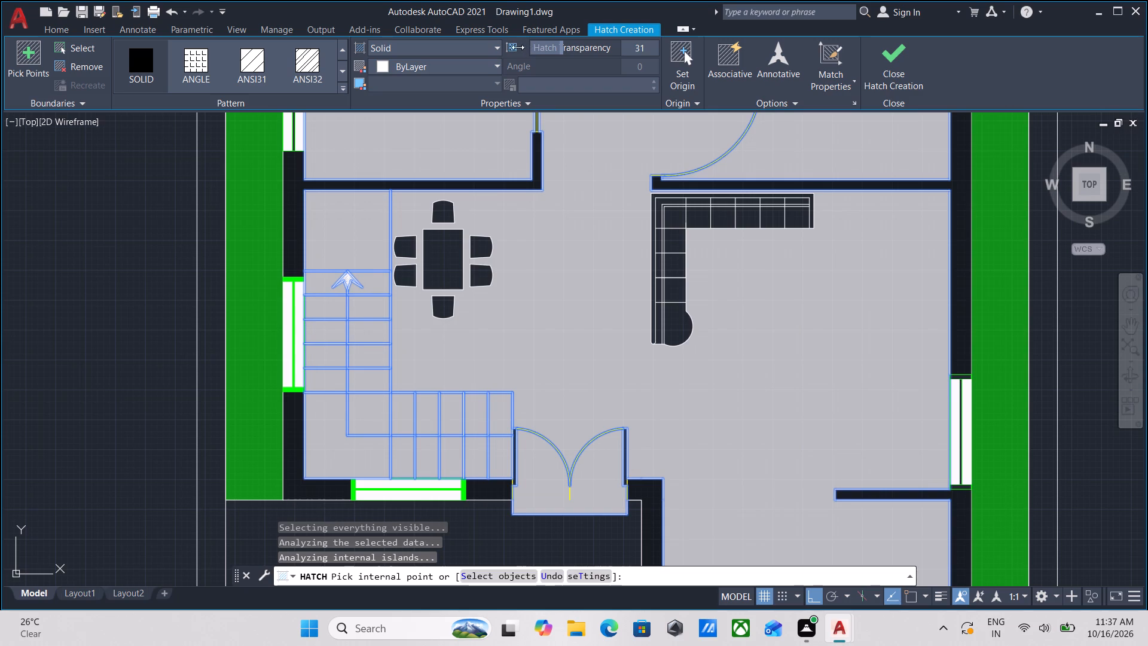
{"action": "left_click_drag", "start_coordinate": [518, 47], "coordinate": [514, 47]}
{"action": "scroll", "coordinate": [530, 57], "scroll_direction": "down", "scroll_amount": 2}
{"action": "scroll", "coordinate": [576, 203], "scroll_direction": "down", "scroll_amount": 1}
{"action": "middle_click_drag", "start_coordinate": [573, 209], "coordinate": [575, 207]}
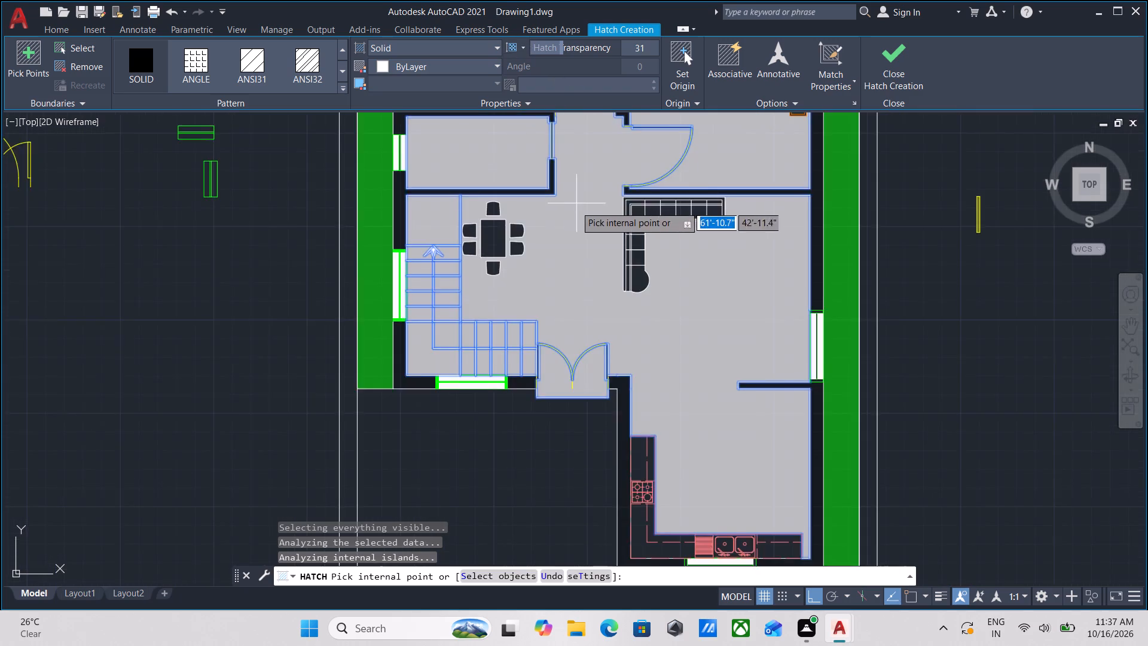
{"action": "middle_click_drag", "start_coordinate": [575, 207], "coordinate": [530, 351]}
{"action": "scroll", "coordinate": [563, 197], "scroll_direction": "down", "scroll_amount": 1}
{"action": "middle_click_drag", "start_coordinate": [563, 197], "coordinate": [548, 284]}
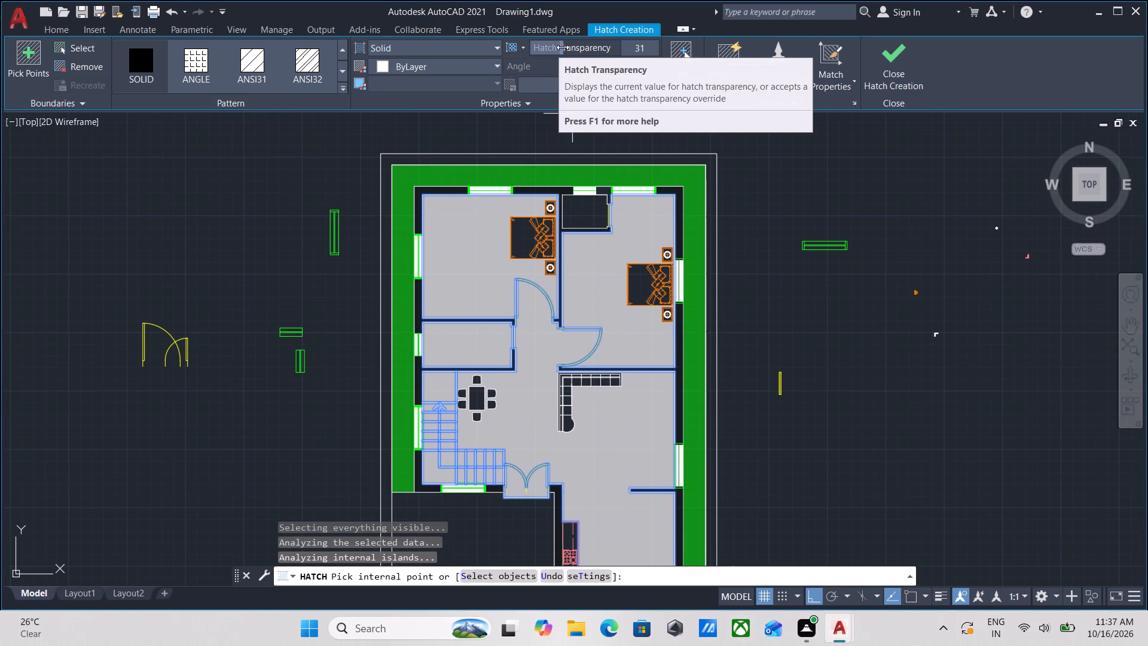
{"action": "scroll", "coordinate": [584, 372], "scroll_direction": "down", "scroll_amount": 1}
{"action": "middle_click_drag", "start_coordinate": [585, 339], "coordinate": [582, 287]}
{"action": "scroll", "coordinate": [569, 415], "scroll_direction": "up", "scroll_amount": 3}
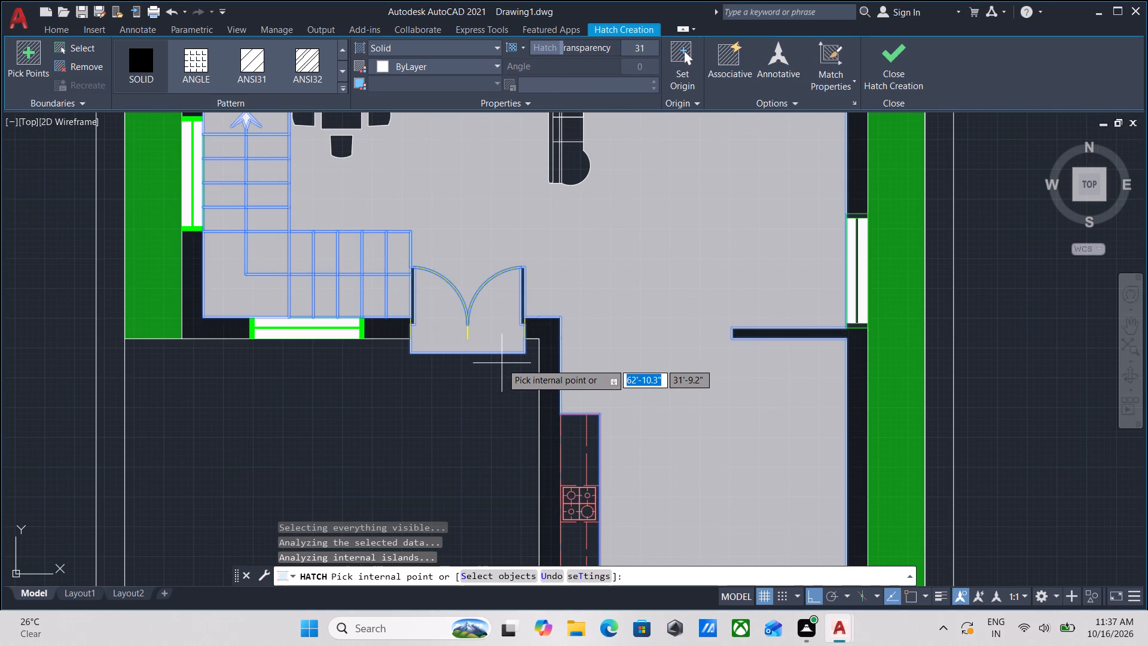
{"action": "scroll", "coordinate": [502, 363], "scroll_direction": "down", "scroll_amount": 1}
{"action": "middle_click_drag", "start_coordinate": [500, 356], "coordinate": [531, 227]}
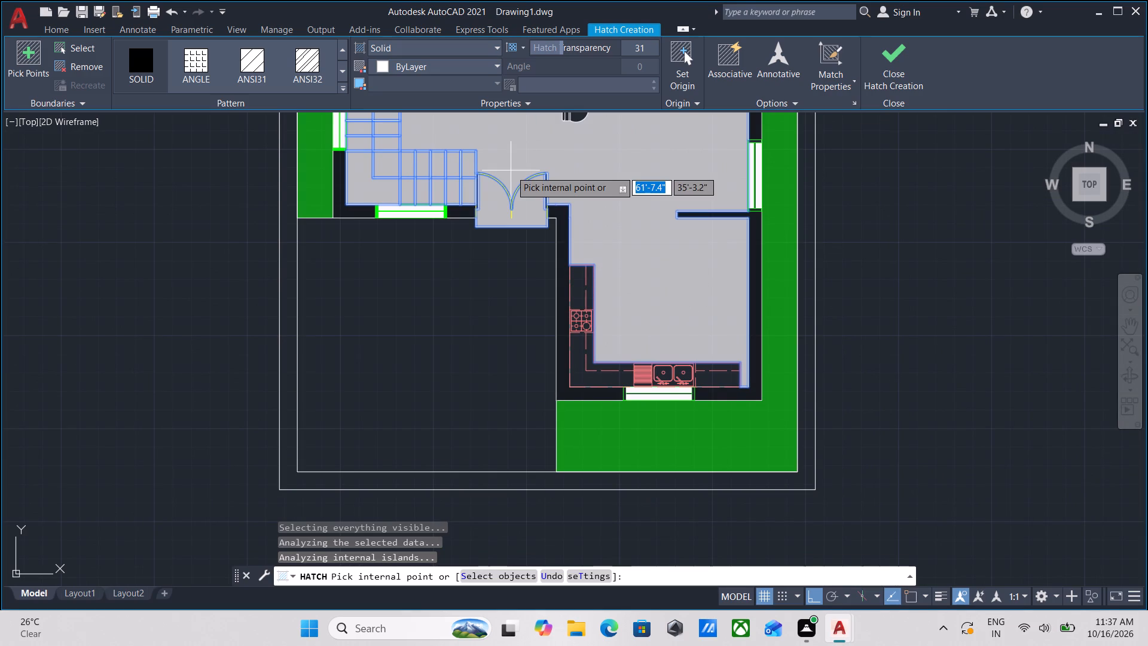
{"action": "left_click", "coordinate": [903, 56]}
Examine the hatched house floors, the kitchen partition wall and the unhatched outdoor area in front of the entrance.
{"action": "scroll", "coordinate": [369, 319], "scroll_direction": "down", "scroll_amount": 2}
{"action": "middle_click_drag", "start_coordinate": [376, 310], "coordinate": [358, 426]}
{"action": "scroll", "coordinate": [414, 337], "scroll_direction": "up", "scroll_amount": 1}
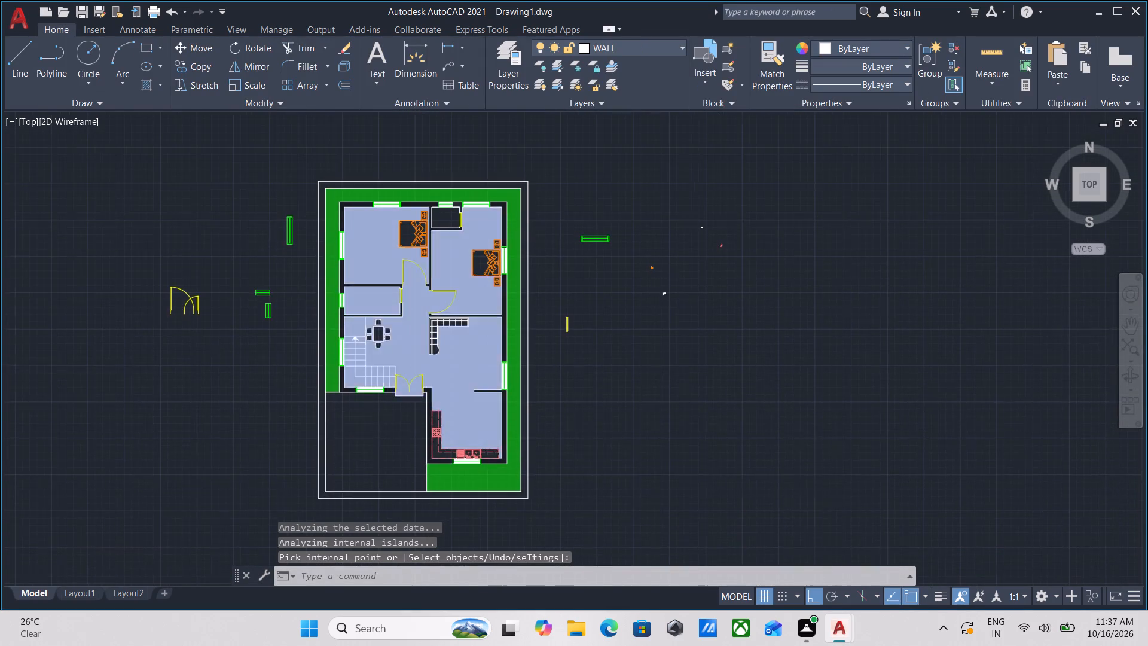
{"action": "scroll", "coordinate": [414, 337], "scroll_direction": "up", "scroll_amount": 1}
{"action": "middle_click_drag", "start_coordinate": [378, 320], "coordinate": [517, 207]}
{"action": "scroll", "coordinate": [466, 339], "scroll_direction": "up", "scroll_amount": 1}
{"action": "scroll", "coordinate": [466, 339], "scroll_direction": "down", "scroll_amount": 1}
{"action": "middle_click_drag", "start_coordinate": [466, 334], "coordinate": [532, 248]}
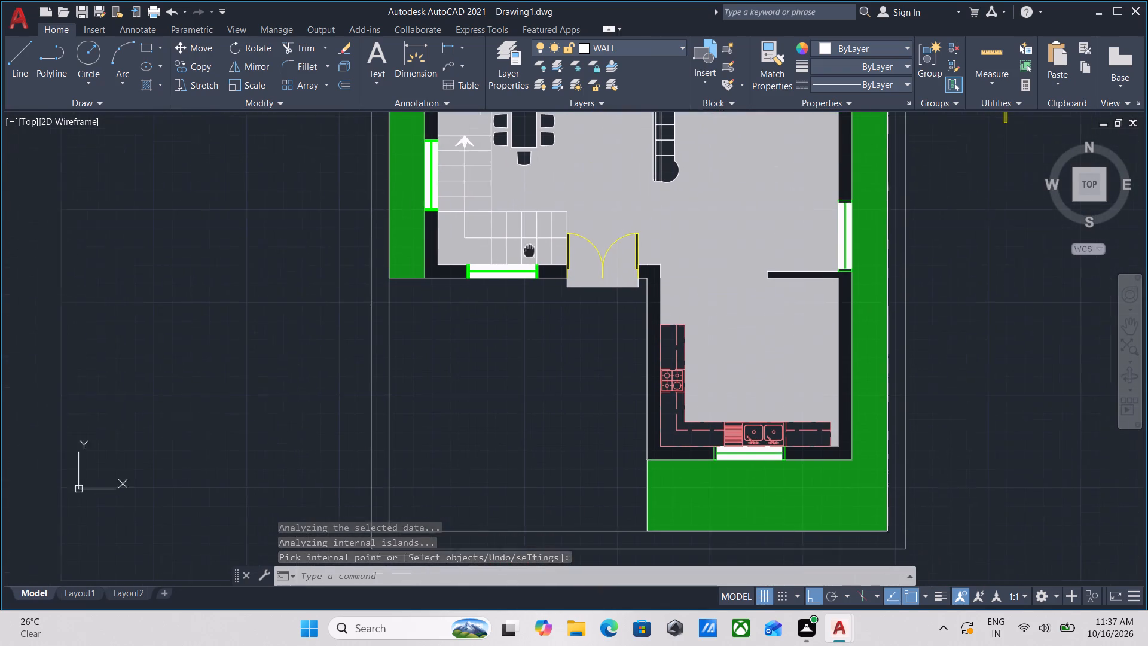
{"action": "middle_click_drag", "start_coordinate": [532, 248], "coordinate": [531, 248]}
{"action": "middle_click_drag", "start_coordinate": [515, 351], "coordinate": [551, 301]}
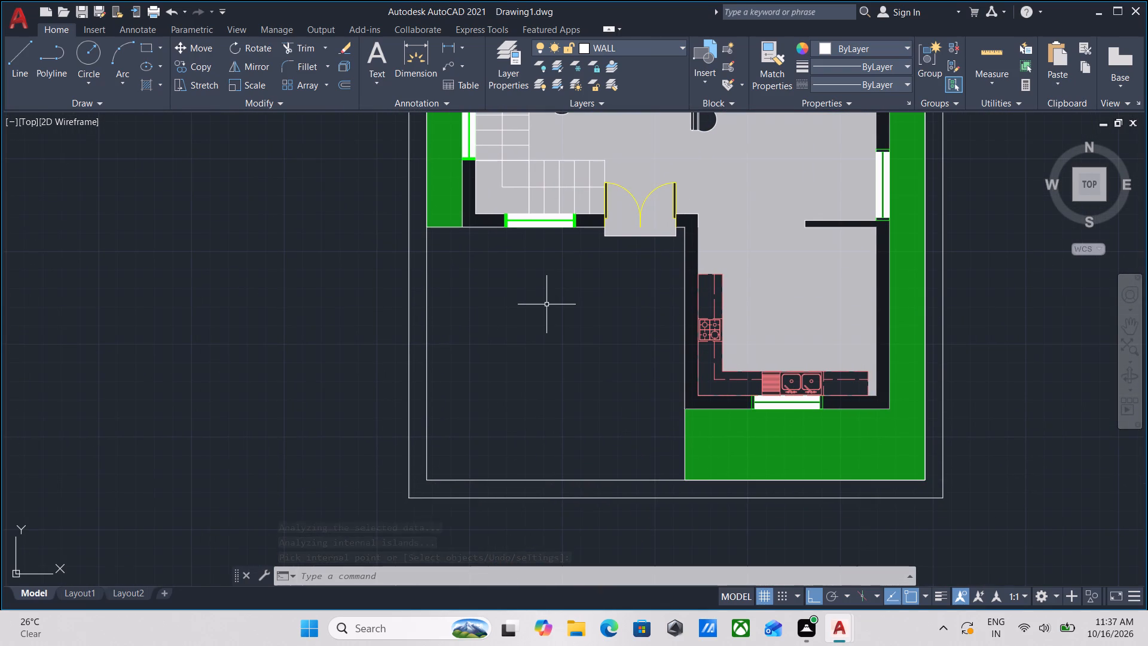
{"action": "scroll", "coordinate": [546, 304], "scroll_direction": "down", "scroll_amount": 2}
{"action": "middle_click_drag", "start_coordinate": [547, 332], "coordinate": [547, 383]}
{"action": "scroll", "coordinate": [549, 358], "scroll_direction": "up", "scroll_amount": 1}
{"action": "middle_click_drag", "start_coordinate": [548, 359], "coordinate": [487, 393]}
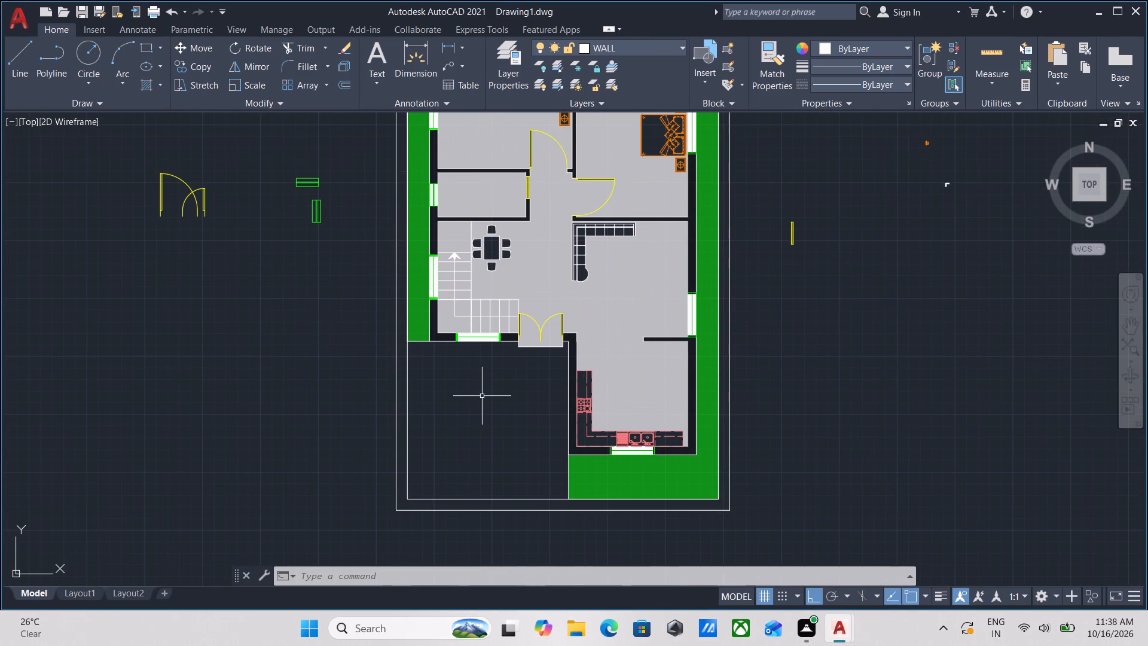
{"action": "scroll", "coordinate": [713, 351], "scroll_direction": "up", "scroll_amount": 3}
{"action": "scroll", "coordinate": [544, 307], "scroll_direction": "up", "scroll_amount": 3}
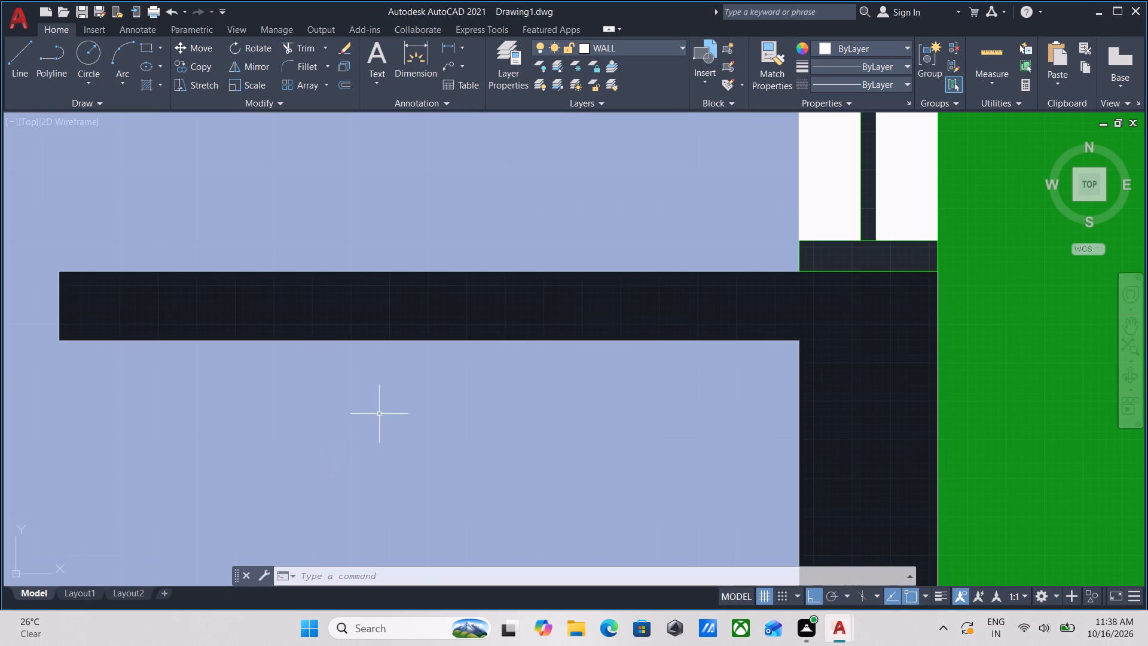
{"action": "scroll", "coordinate": [396, 402], "scroll_direction": "down", "scroll_amount": 5}
{"action": "middle_click_drag", "start_coordinate": [420, 395], "coordinate": [496, 279]}
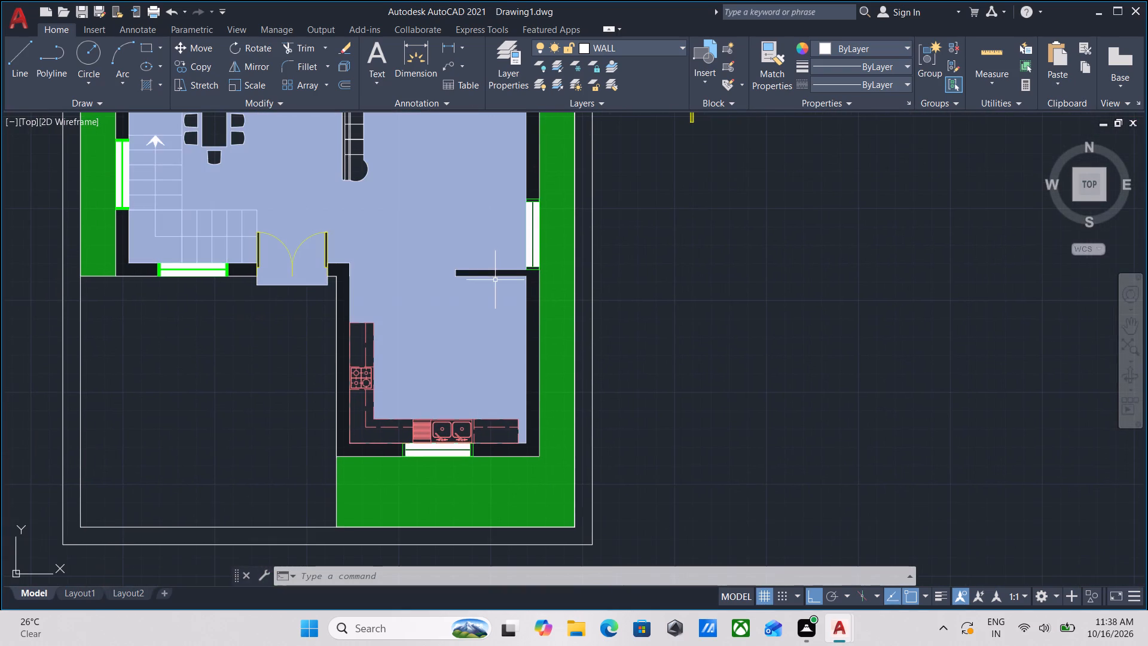
{"action": "middle_click_drag", "start_coordinate": [277, 428], "coordinate": [510, 403]}
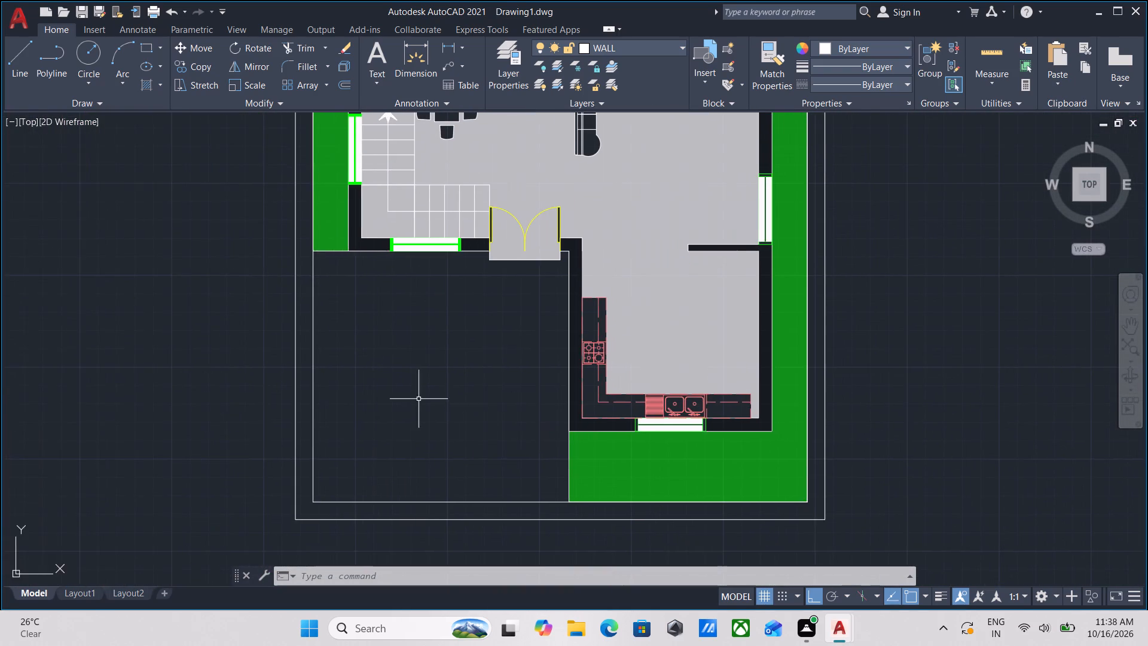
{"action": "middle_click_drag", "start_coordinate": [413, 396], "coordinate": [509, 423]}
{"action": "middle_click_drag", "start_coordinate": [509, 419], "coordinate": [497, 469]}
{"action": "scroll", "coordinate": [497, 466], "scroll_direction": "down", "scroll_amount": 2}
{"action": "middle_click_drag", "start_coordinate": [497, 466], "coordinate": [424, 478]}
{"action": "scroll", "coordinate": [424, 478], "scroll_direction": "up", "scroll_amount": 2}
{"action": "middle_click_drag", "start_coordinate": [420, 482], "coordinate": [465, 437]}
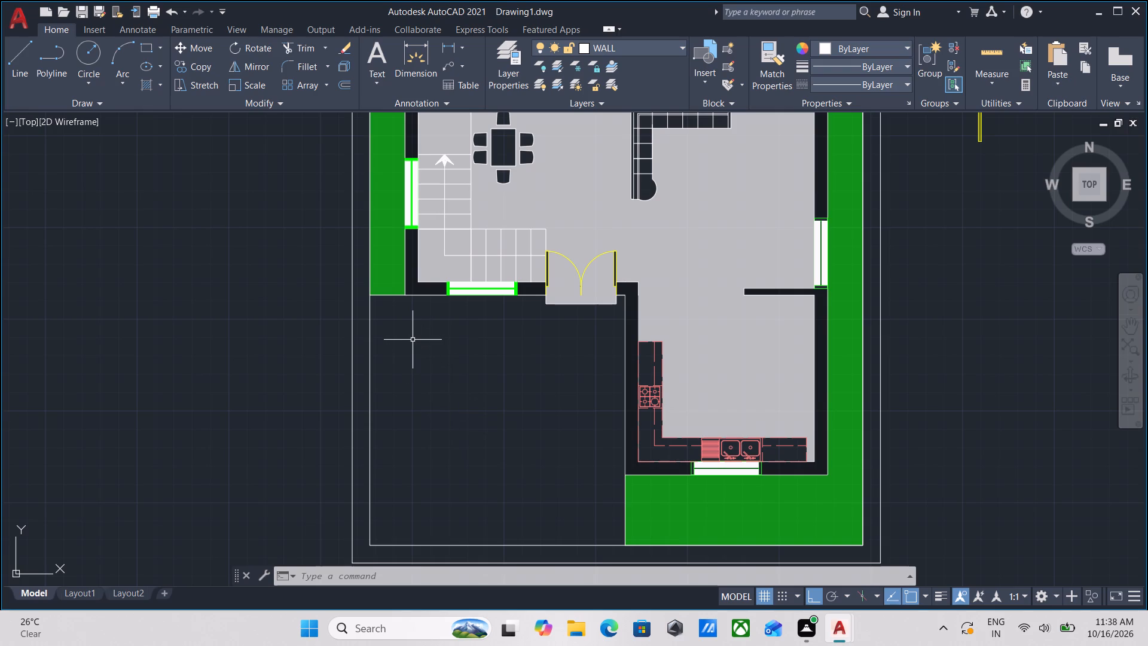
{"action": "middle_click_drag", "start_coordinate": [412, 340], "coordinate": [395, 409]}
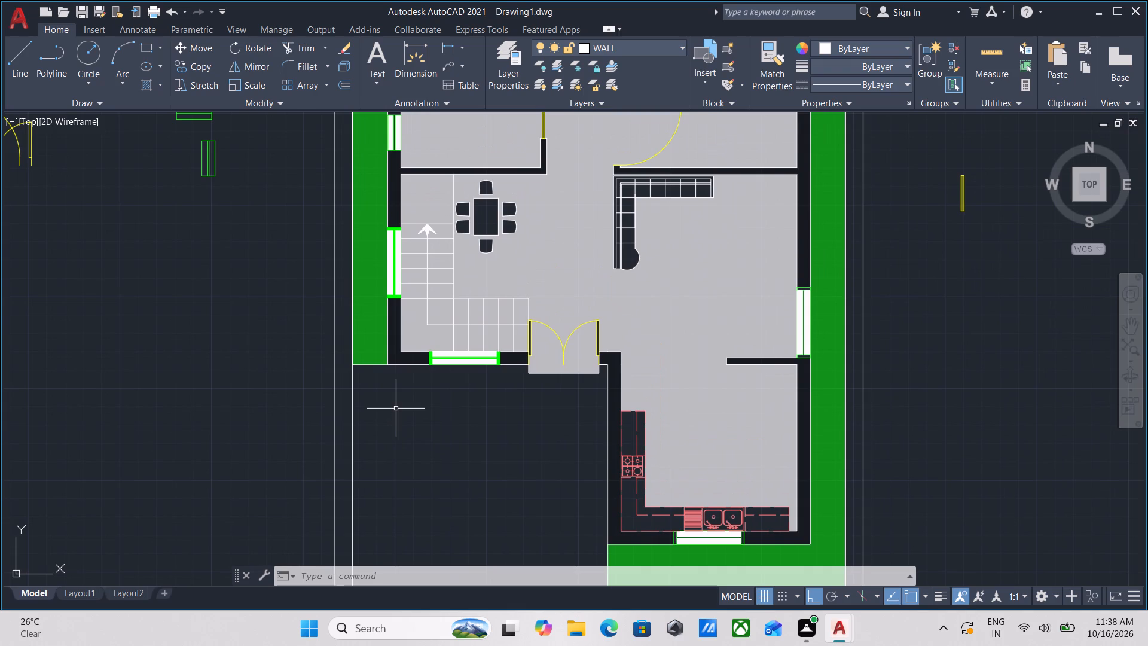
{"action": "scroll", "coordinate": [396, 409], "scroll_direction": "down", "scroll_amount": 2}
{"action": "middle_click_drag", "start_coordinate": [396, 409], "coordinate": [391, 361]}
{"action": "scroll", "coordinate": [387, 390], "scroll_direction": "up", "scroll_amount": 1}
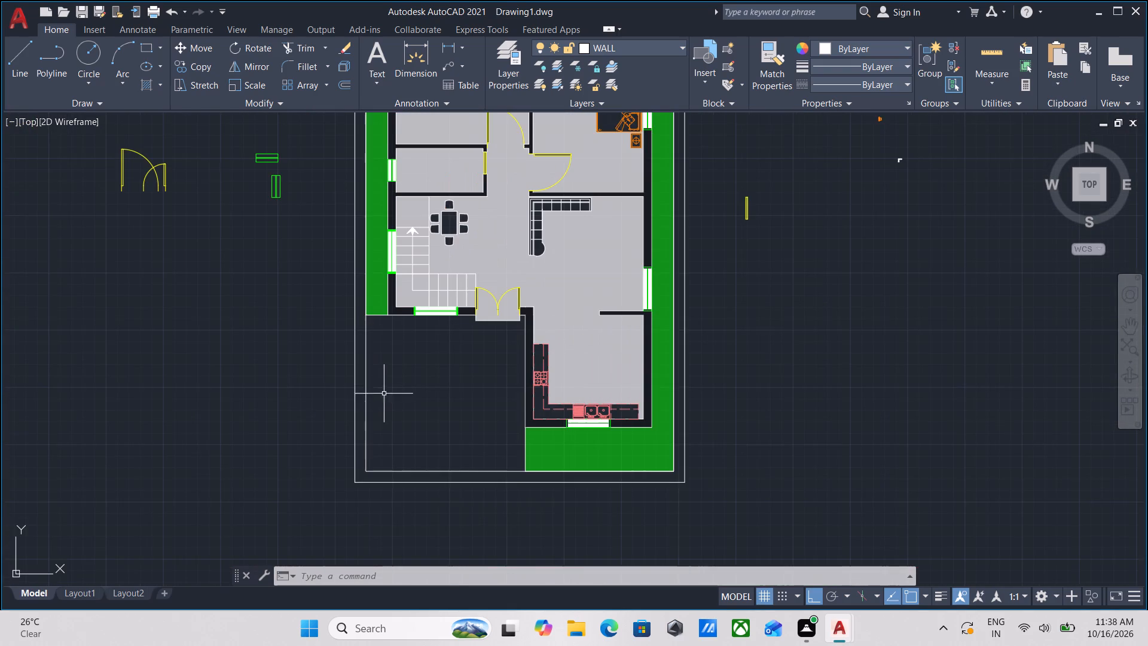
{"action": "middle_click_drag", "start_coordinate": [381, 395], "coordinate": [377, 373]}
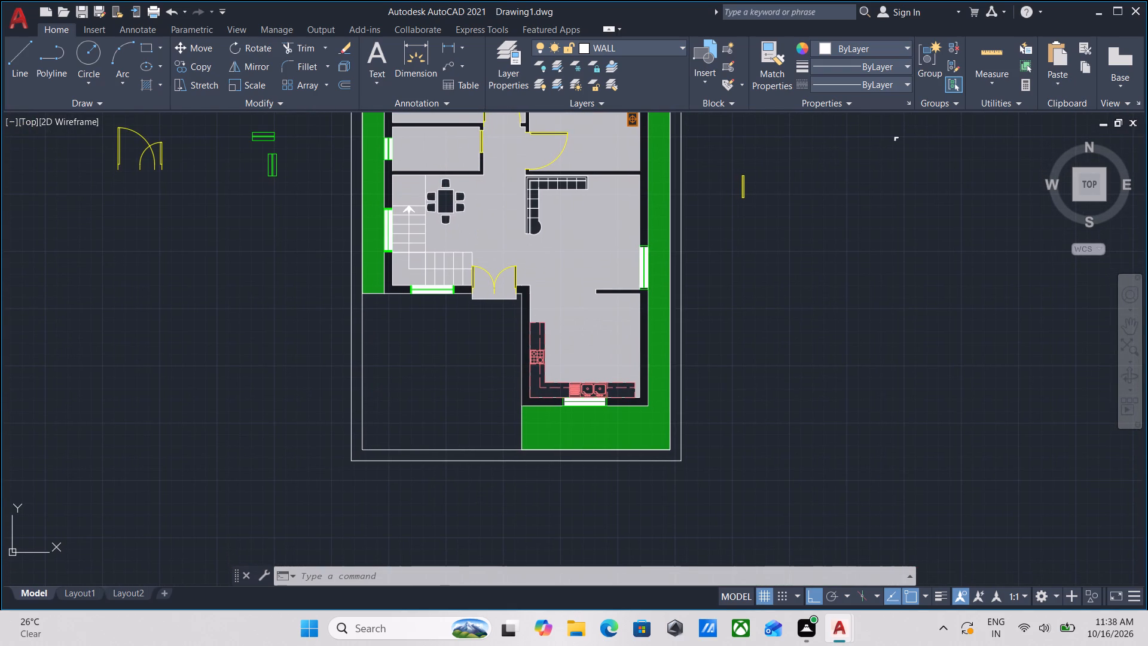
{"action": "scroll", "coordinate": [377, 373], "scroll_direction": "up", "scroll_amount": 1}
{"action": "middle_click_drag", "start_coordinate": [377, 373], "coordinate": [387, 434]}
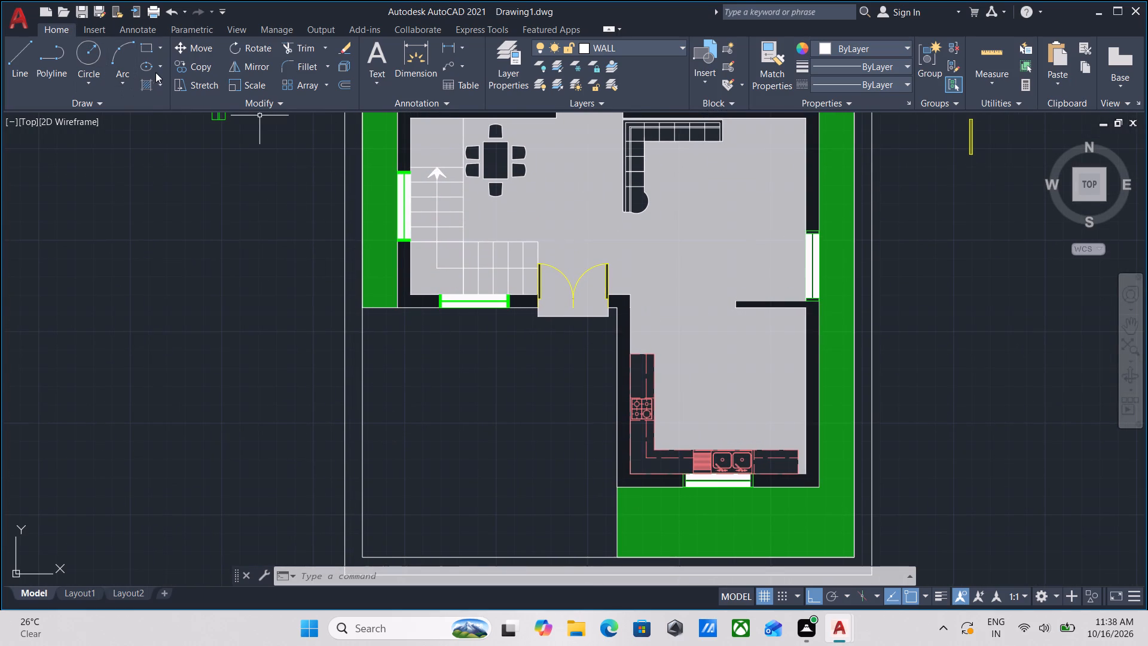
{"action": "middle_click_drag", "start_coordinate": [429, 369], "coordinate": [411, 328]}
Start a new hatch and choose the AR-HBONE herringbone pattern for it.
{"action": "key", "text": "h"}
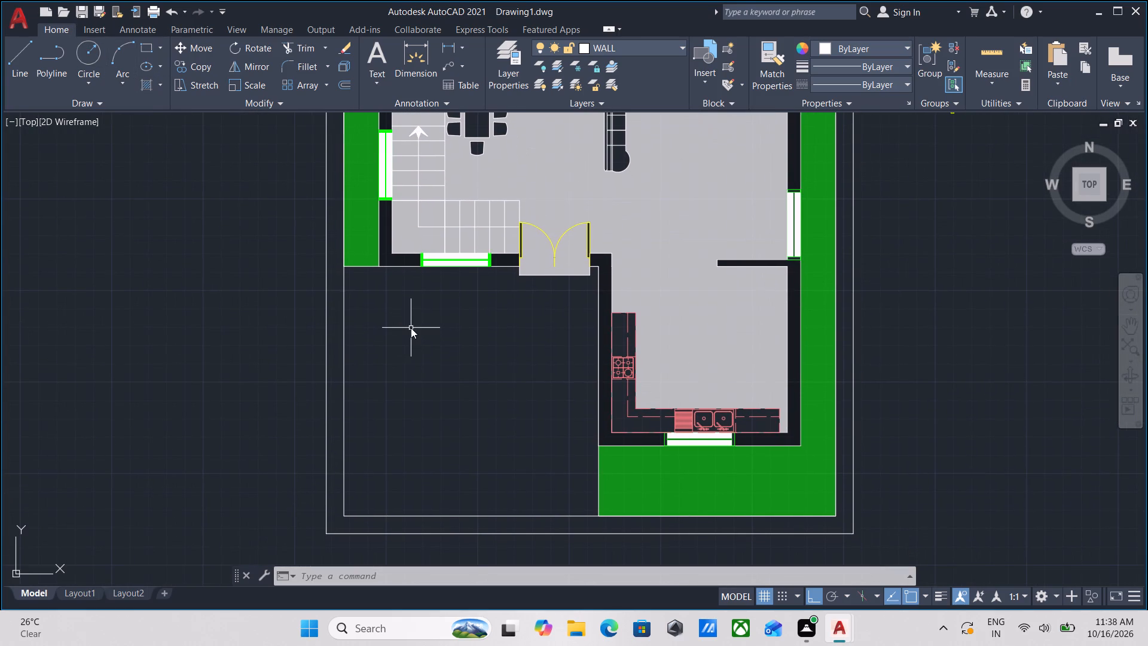
{"action": "key", "text": "Return"}
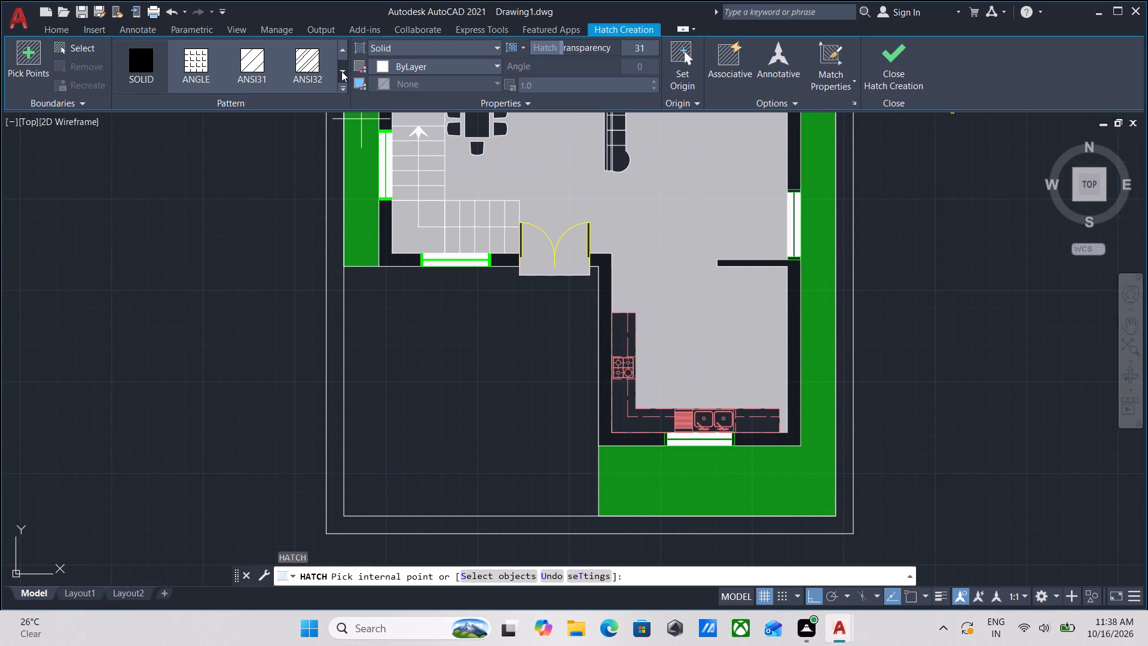
{"action": "left_click", "coordinate": [342, 71]}
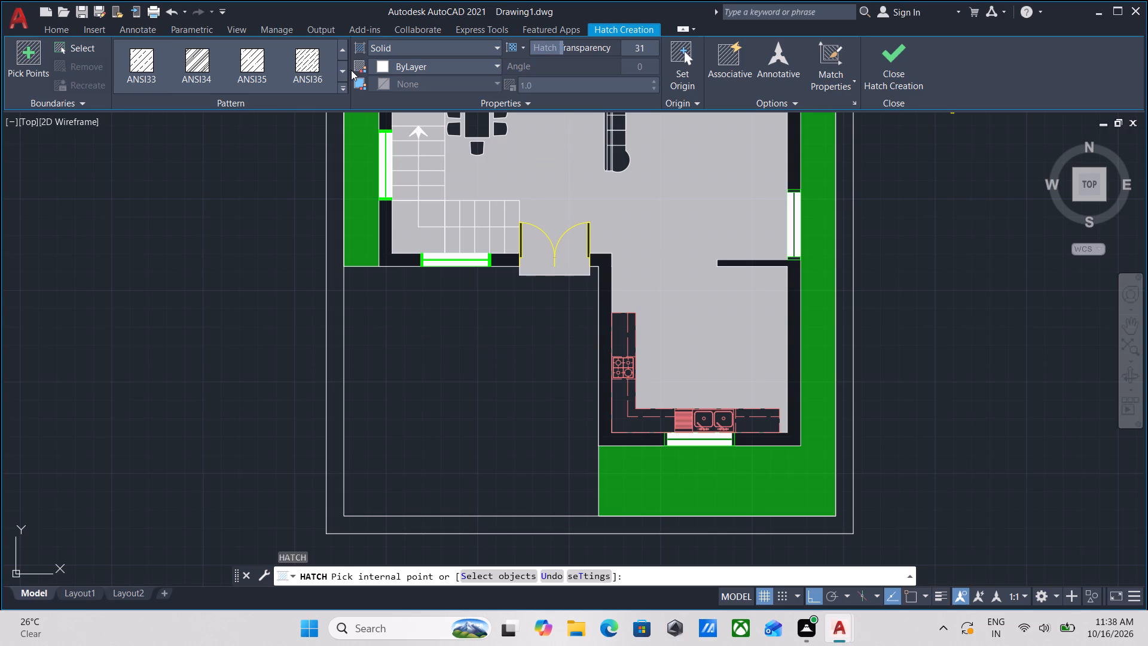
{"action": "left_click", "coordinate": [346, 73]}
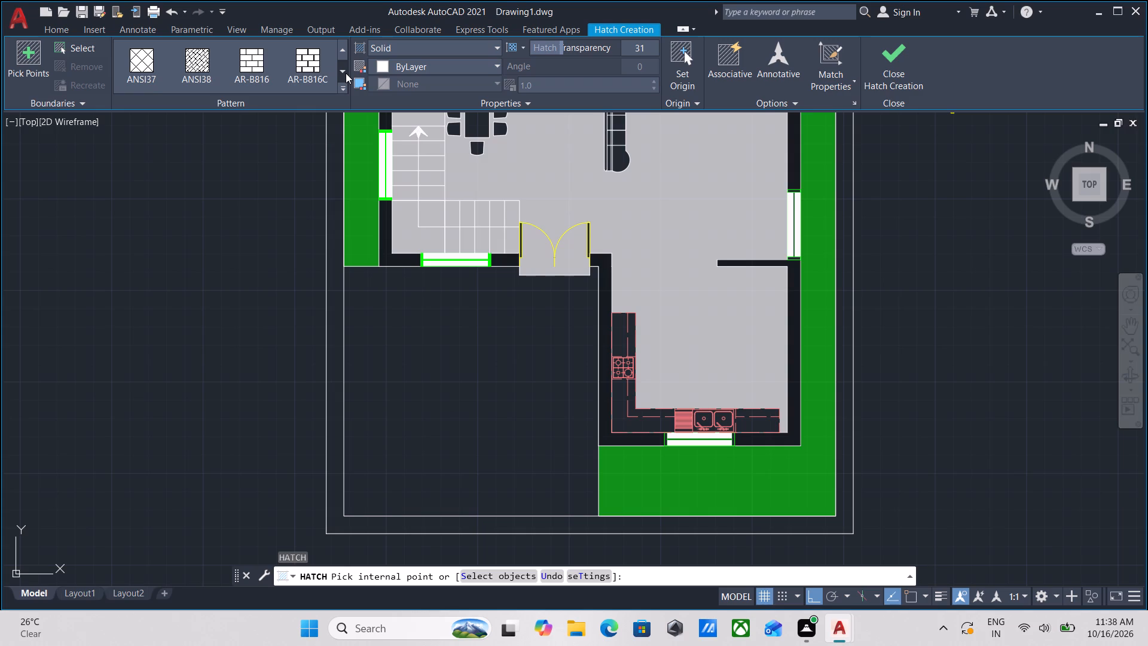
{"action": "left_click", "coordinate": [346, 73]}
{"action": "left_click", "coordinate": [346, 73]}
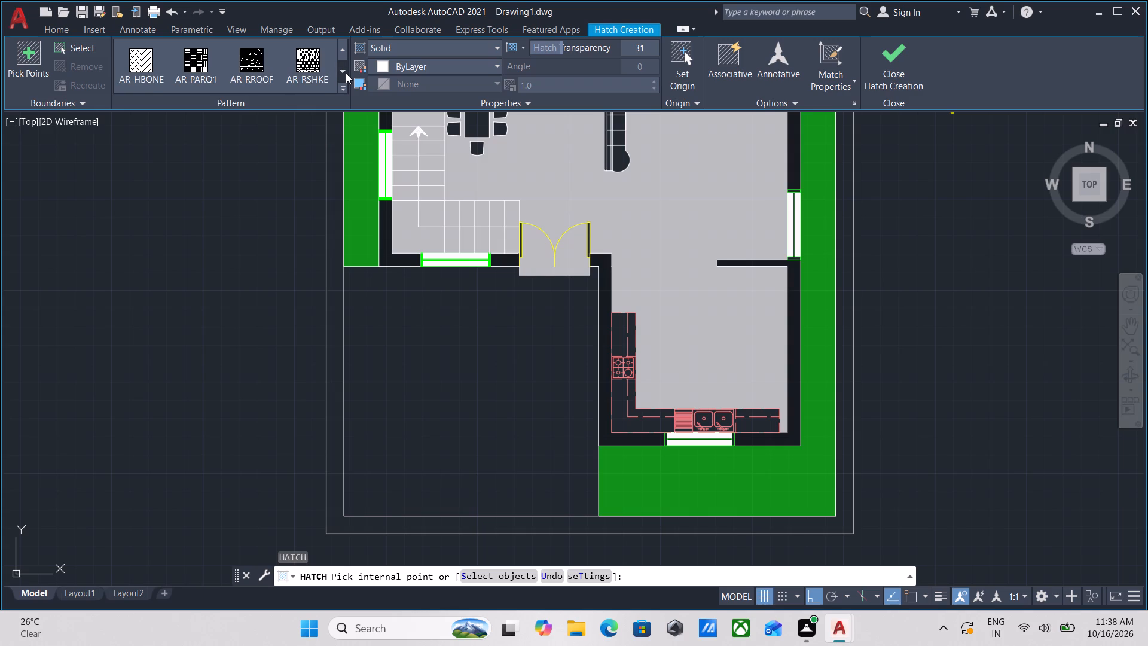
{"action": "left_click", "coordinate": [346, 73]}
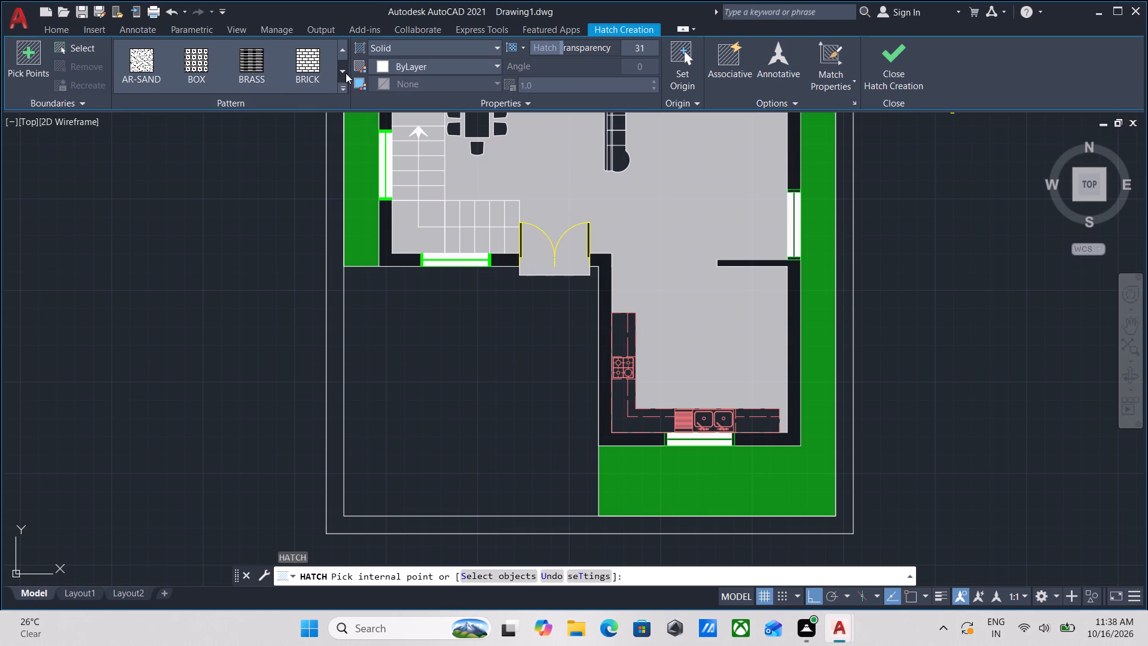
{"action": "left_click", "coordinate": [346, 73]}
{"action": "left_click", "coordinate": [346, 73]}
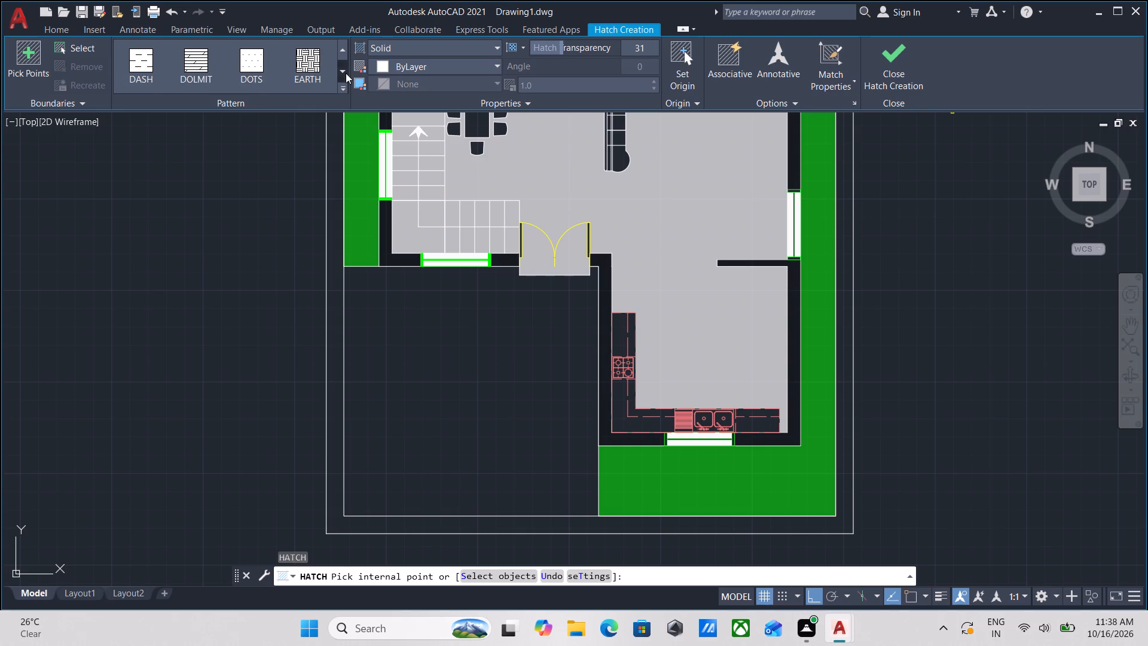
{"action": "left_click", "coordinate": [346, 73]}
{"action": "left_click", "coordinate": [346, 73]}
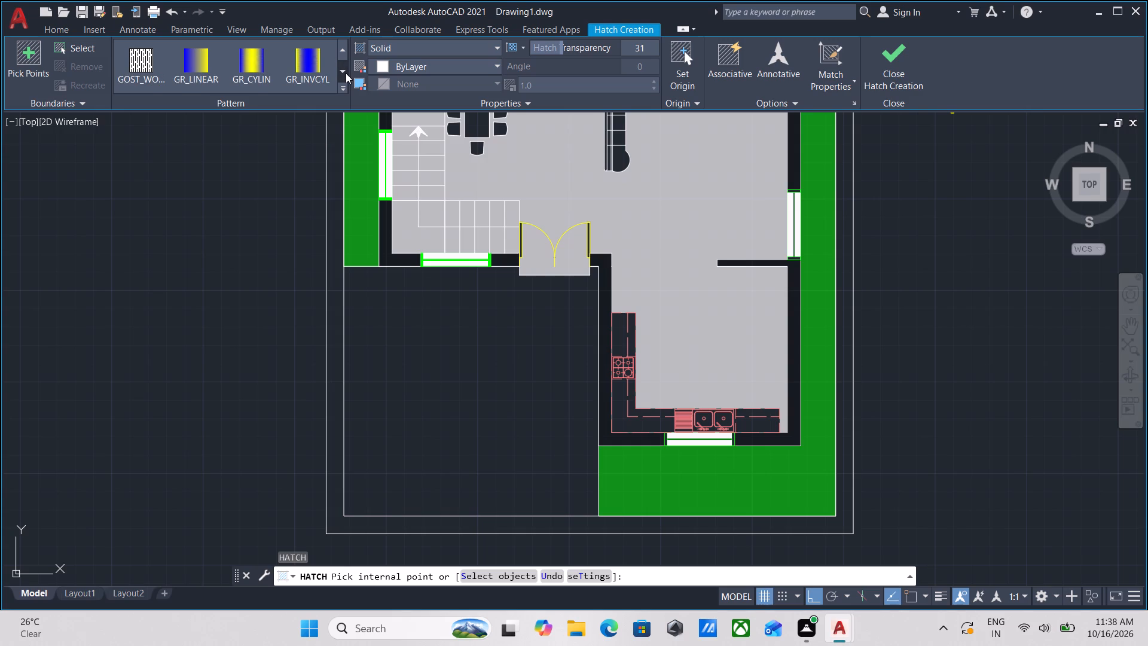
{"action": "triple_click", "coordinate": [341, 53]}
{"action": "left_click", "coordinate": [341, 53]}
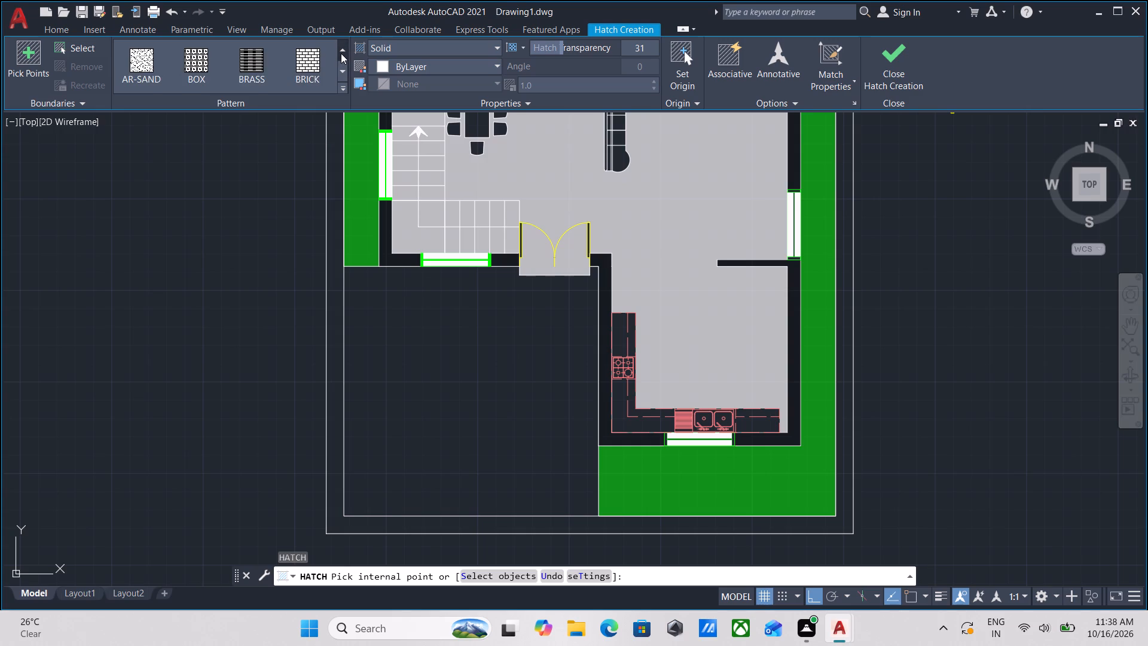
{"action": "left_click", "coordinate": [341, 53]}
{"action": "left_click", "coordinate": [341, 53]}
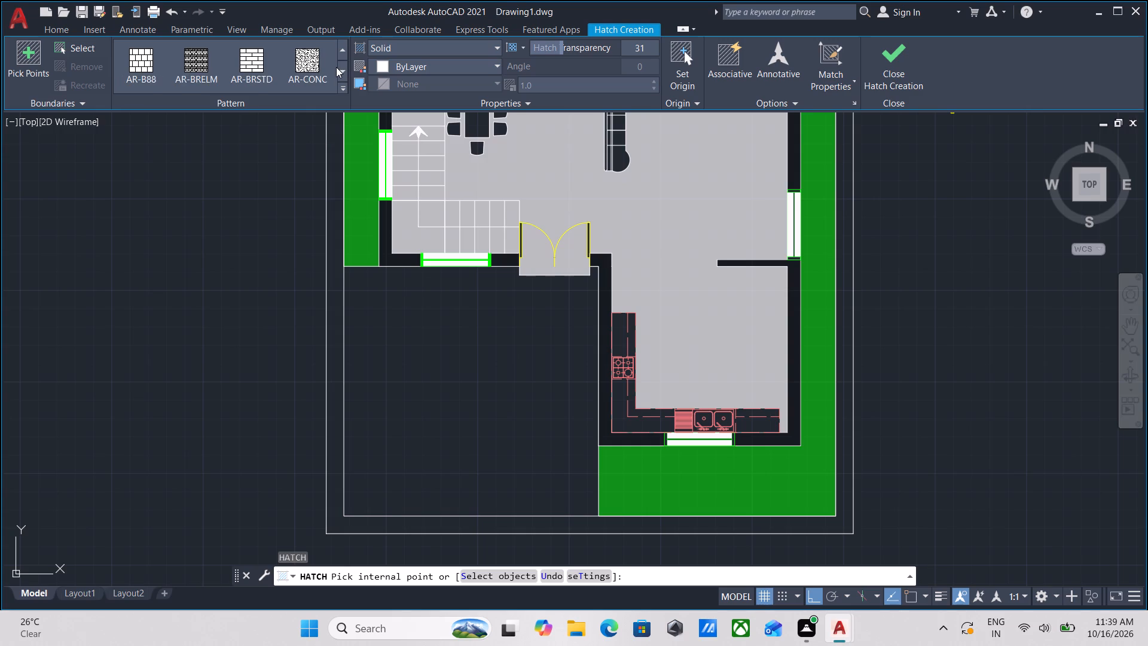
{"action": "left_click", "coordinate": [336, 67]}
{"action": "left_click", "coordinate": [341, 71]}
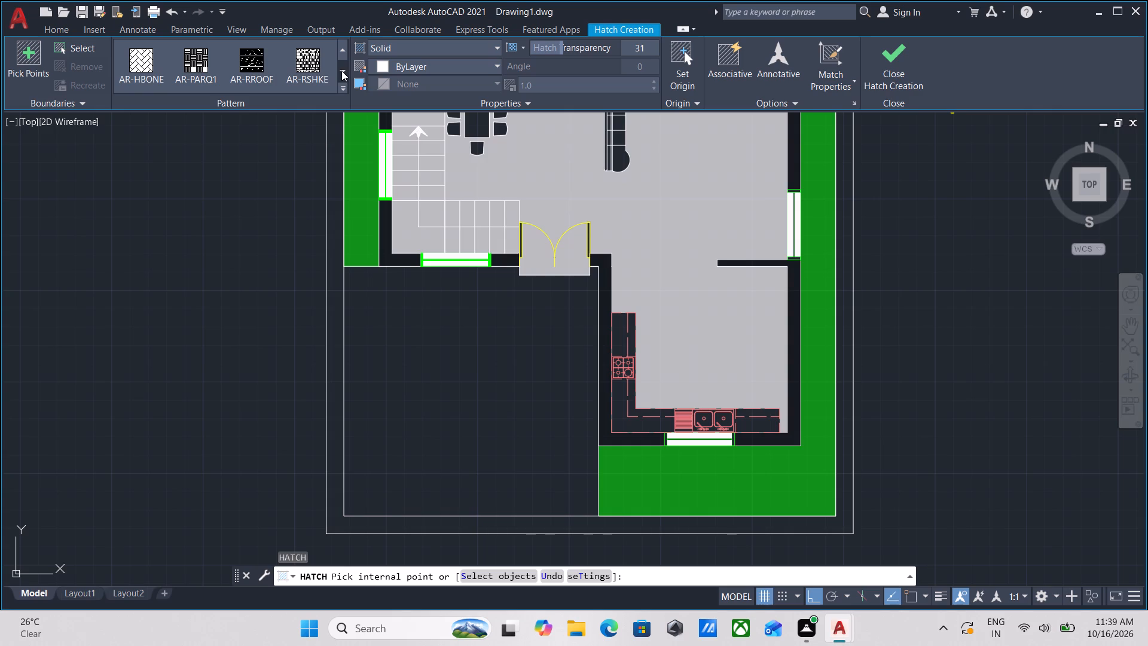
{"action": "left_click", "coordinate": [142, 63]}
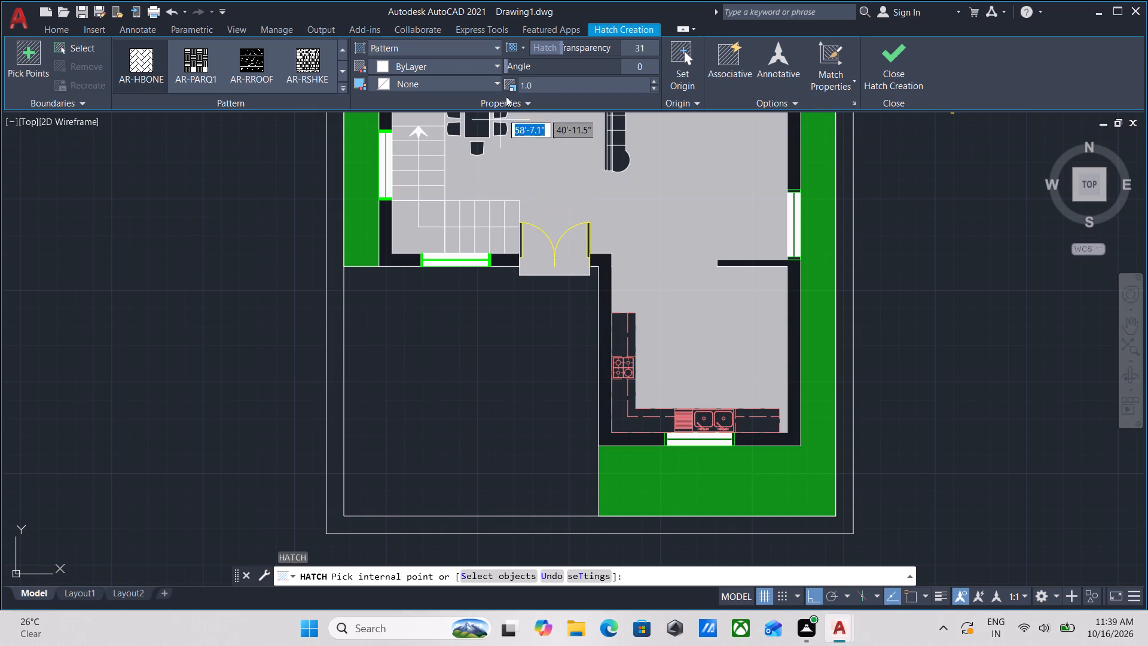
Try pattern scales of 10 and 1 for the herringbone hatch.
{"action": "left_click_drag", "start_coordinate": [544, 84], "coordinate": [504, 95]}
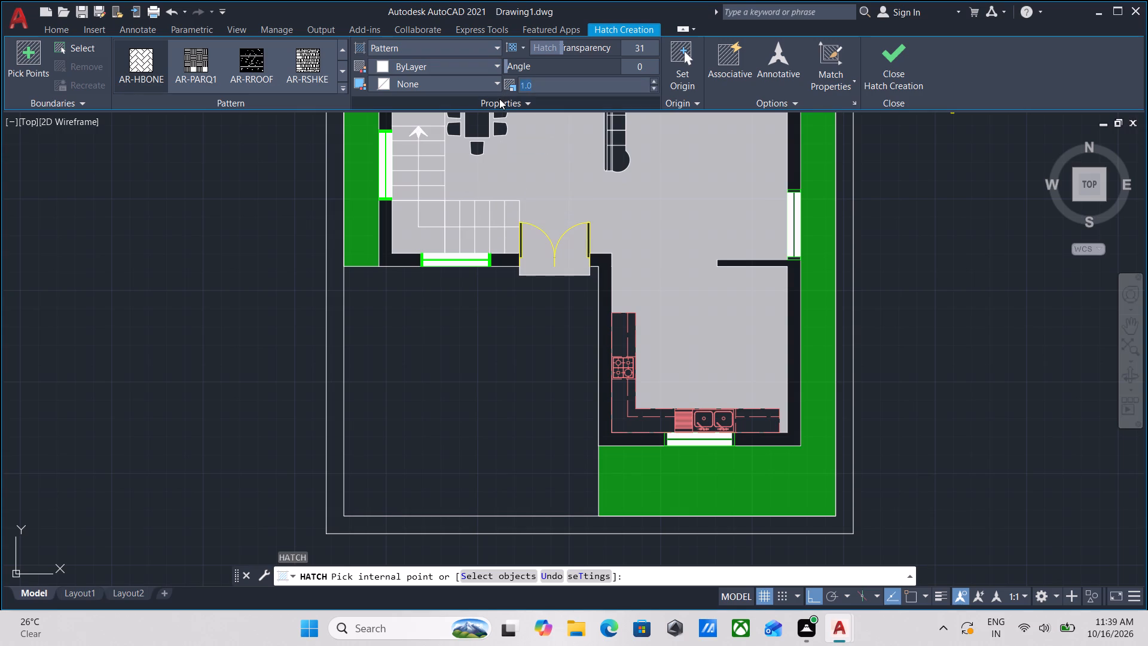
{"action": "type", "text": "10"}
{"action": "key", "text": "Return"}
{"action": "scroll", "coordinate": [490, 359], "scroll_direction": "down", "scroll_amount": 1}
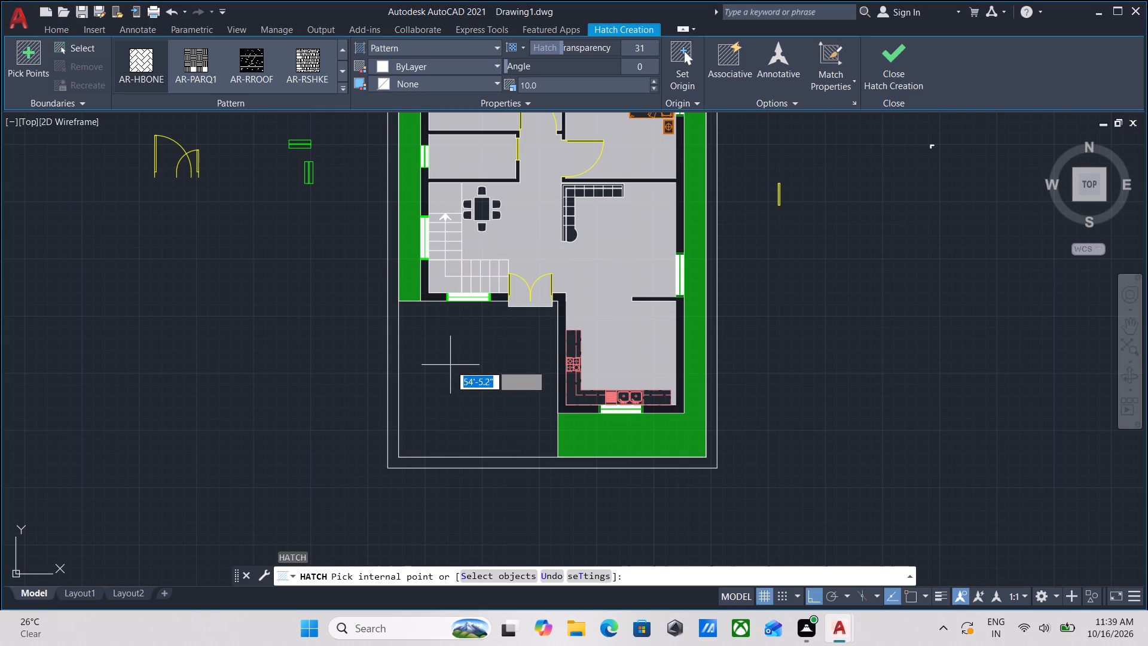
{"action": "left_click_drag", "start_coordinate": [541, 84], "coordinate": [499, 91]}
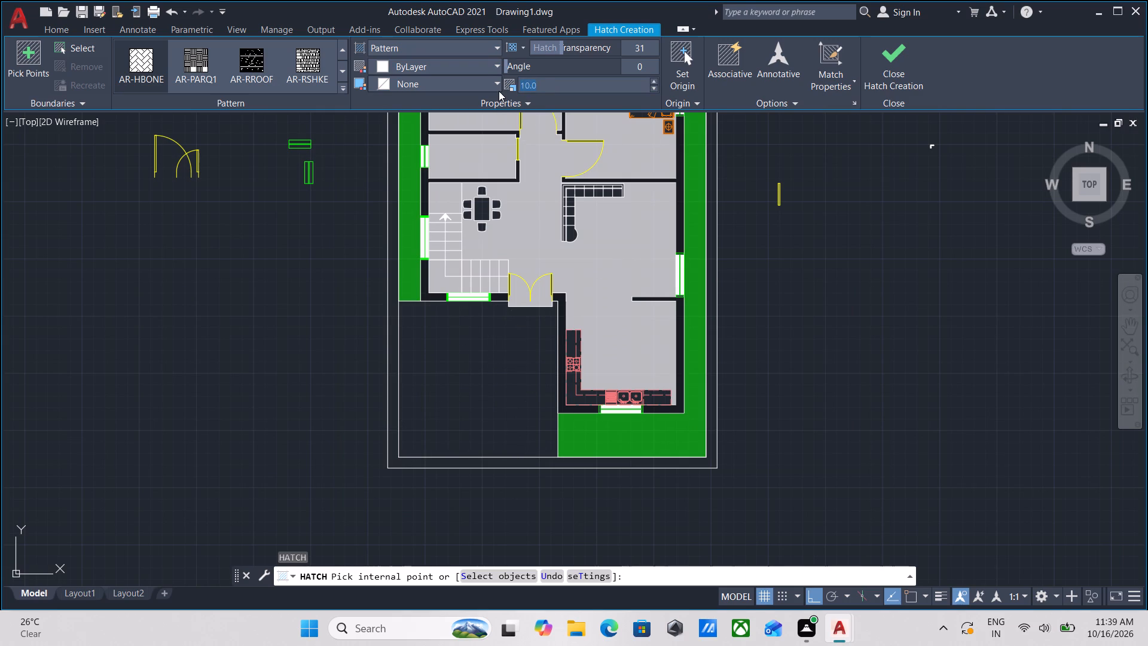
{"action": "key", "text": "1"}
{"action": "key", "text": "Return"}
Fill the outdoor area in front of the entrance with the herringbone hatch at scale 2 and finish the hatch.
{"action": "left_click_drag", "start_coordinate": [544, 85], "coordinate": [481, 94]}
{"action": "key", "text": "2"}
{"action": "key", "text": "Return"}
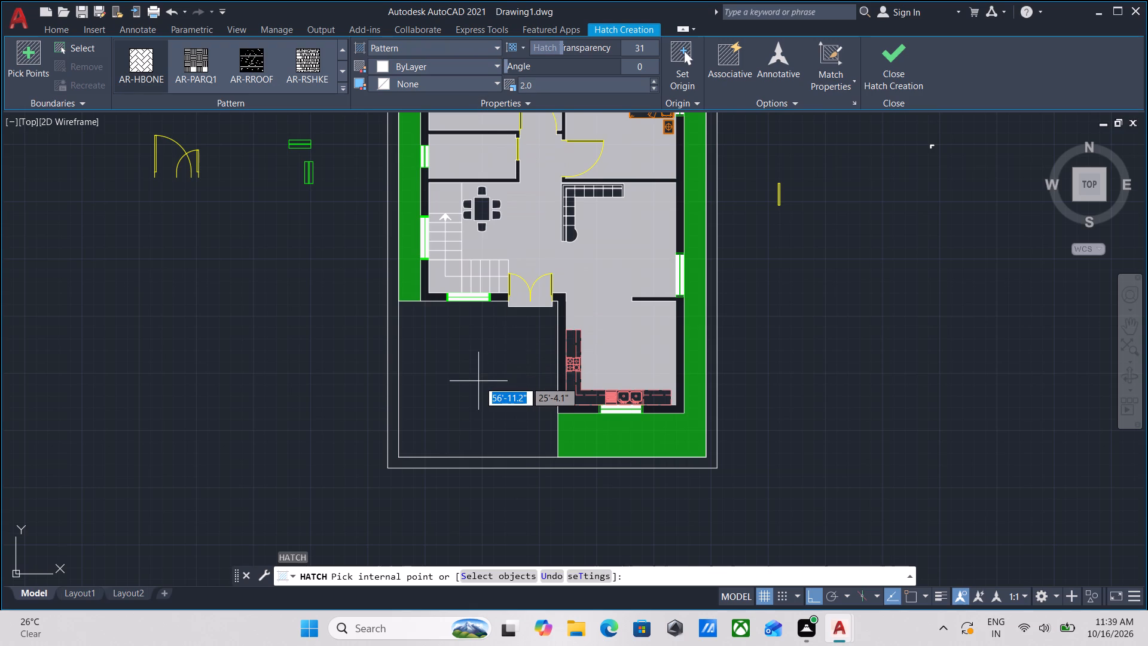
{"action": "scroll", "coordinate": [479, 381], "scroll_direction": "up", "scroll_amount": 1}
{"action": "scroll", "coordinate": [472, 376], "scroll_direction": "down", "scroll_amount": 1}
{"action": "middle_click_drag", "start_coordinate": [471, 376], "coordinate": [409, 382]}
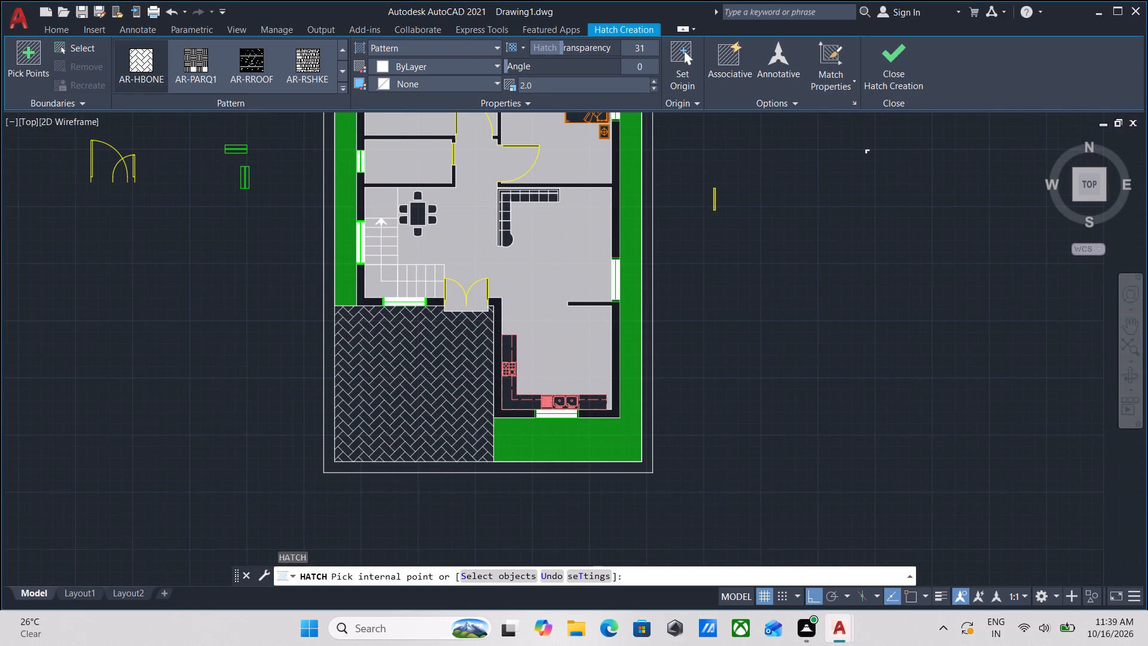
{"action": "middle_click_drag", "start_coordinate": [409, 382], "coordinate": [422, 374]}
{"action": "left_click", "coordinate": [422, 374]}
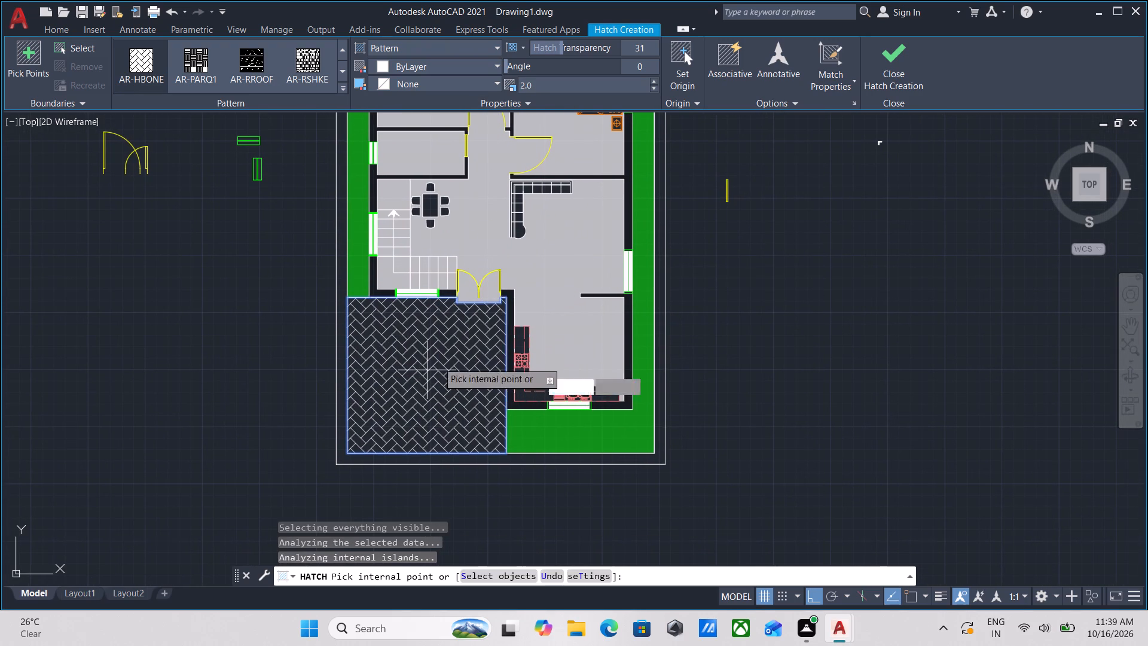
{"action": "middle_click_drag", "start_coordinate": [740, 242], "coordinate": [611, 341]}
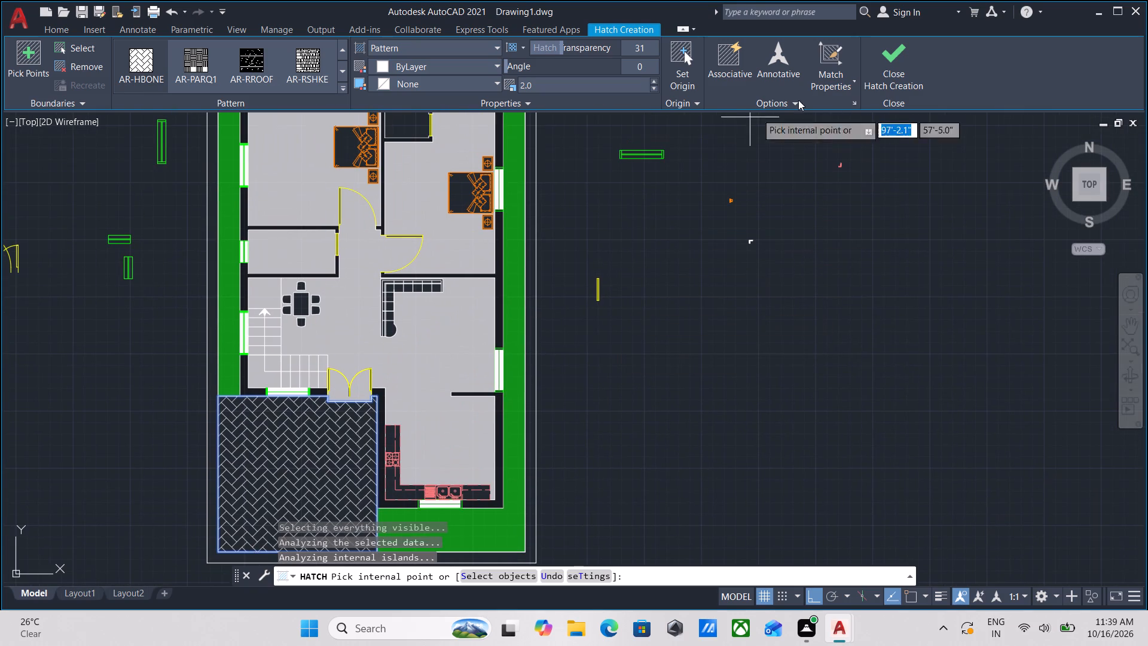
{"action": "left_click", "coordinate": [894, 68]}
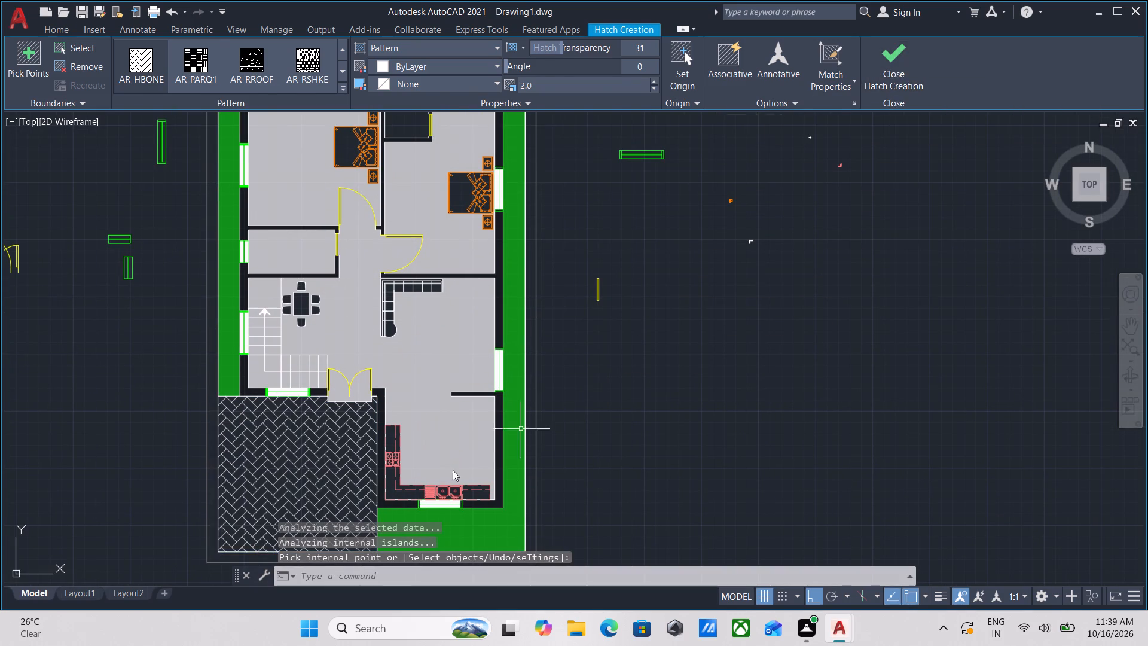
Fill the herringbone-paved area in front of the entrance with a solid hatch in blue 39,118,187 and finish the hatch.
{"action": "middle_click_drag", "start_coordinate": [309, 453], "coordinate": [423, 378]}
{"action": "scroll", "coordinate": [435, 374], "scroll_direction": "down", "scroll_amount": 1}
{"action": "scroll", "coordinate": [410, 385], "scroll_direction": "up", "scroll_amount": 2}
{"action": "middle_click_drag", "start_coordinate": [350, 394], "coordinate": [375, 428]}
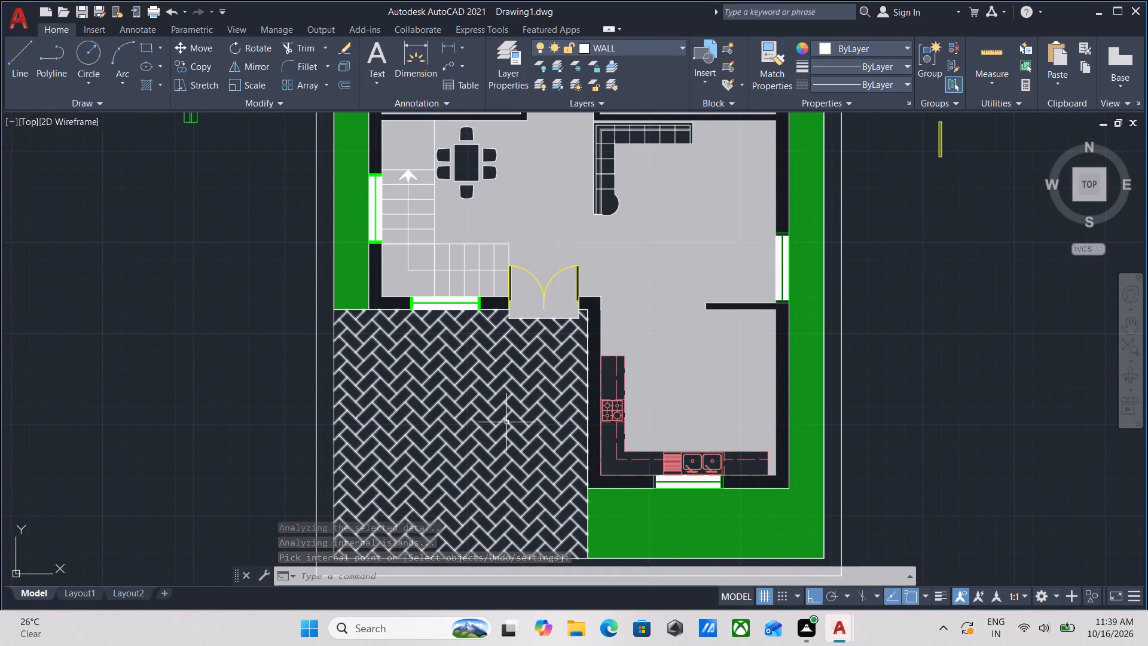
{"action": "key", "text": "h"}
{"action": "key", "text": "Return"}
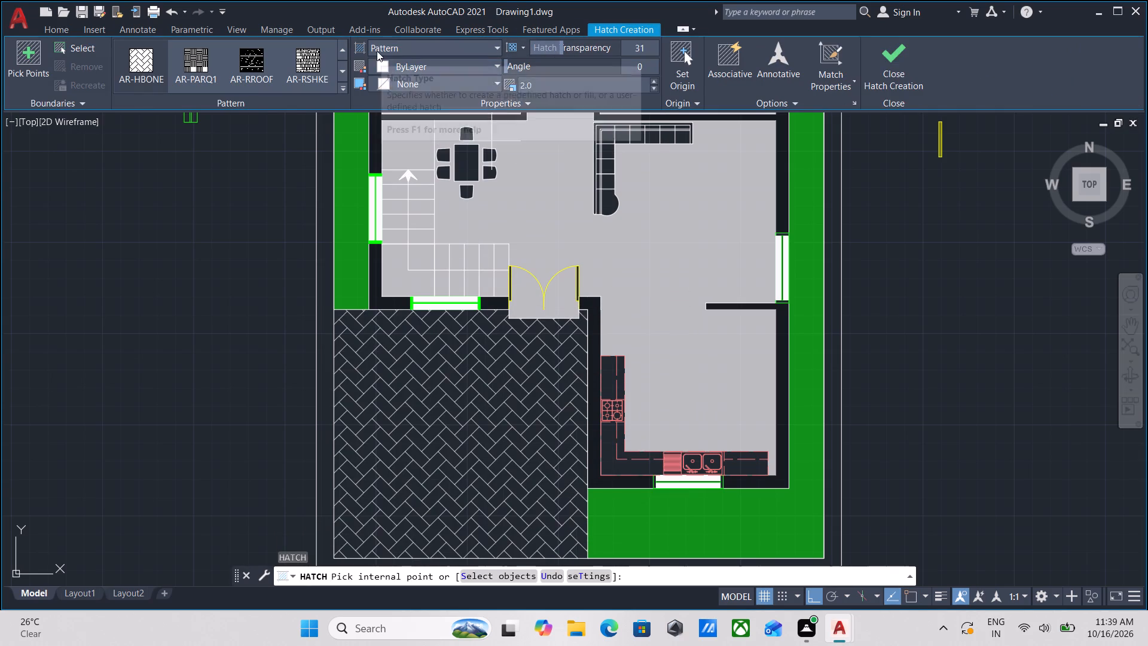
{"action": "left_click", "coordinate": [457, 50]}
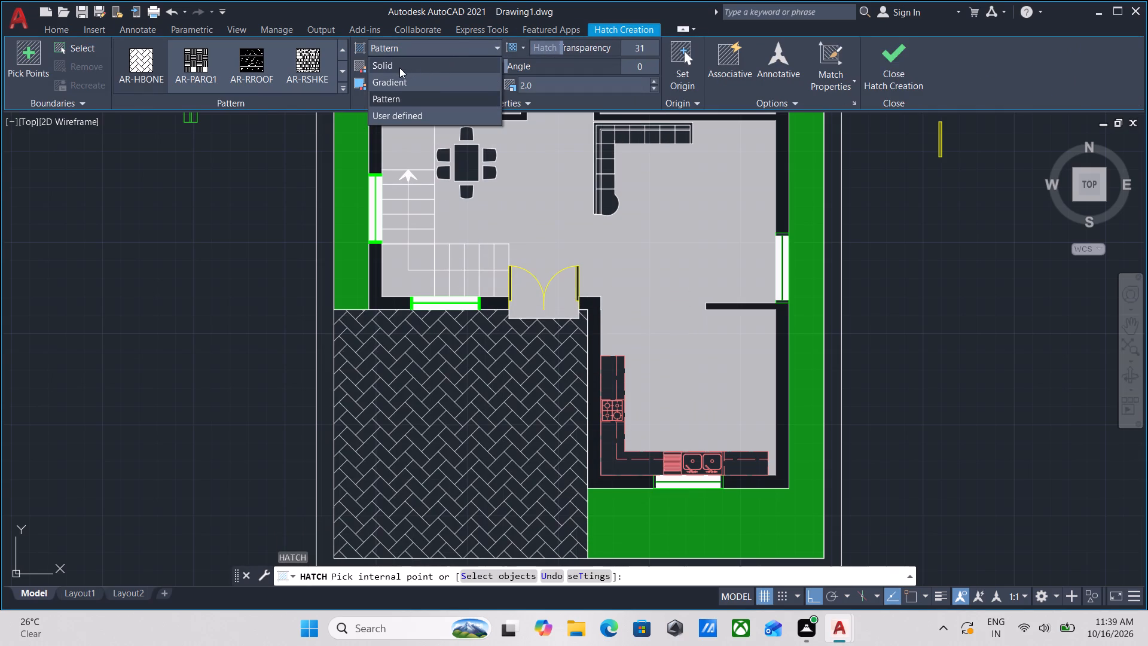
{"action": "left_click", "coordinate": [398, 64]}
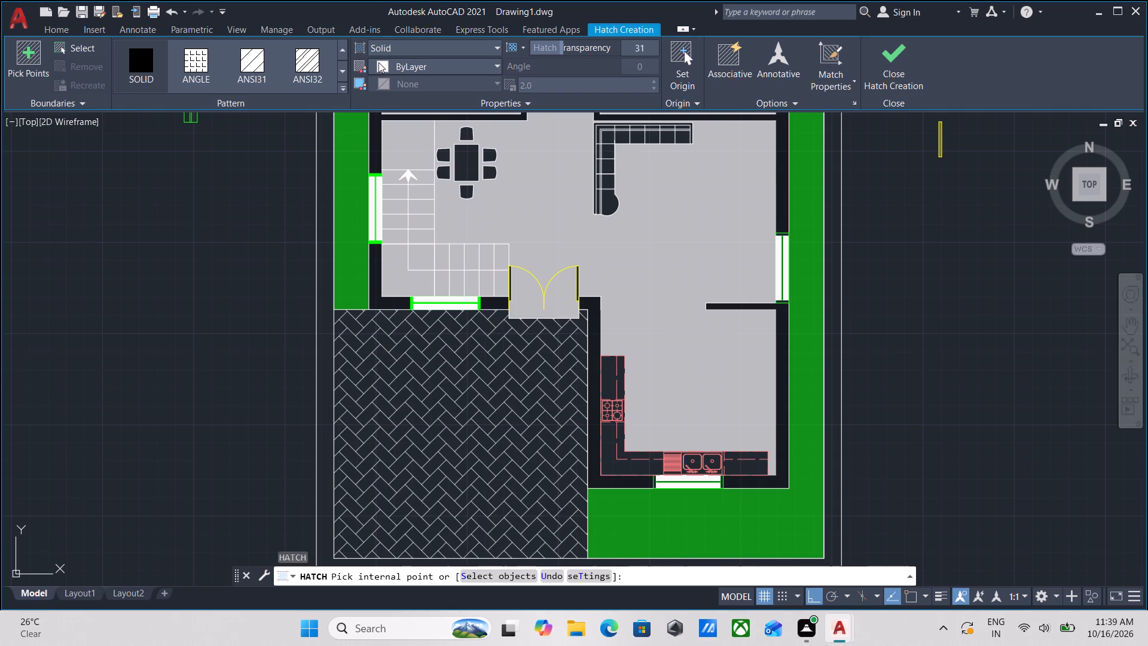
{"action": "left_click", "coordinate": [378, 62]}
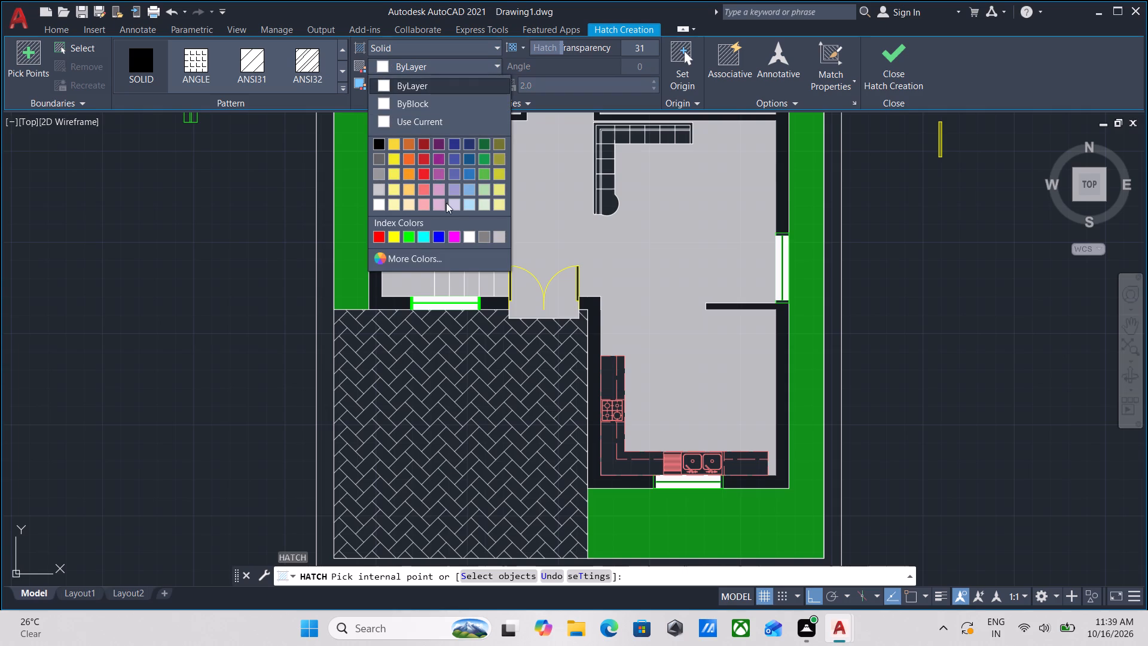
{"action": "left_click", "coordinate": [468, 172]}
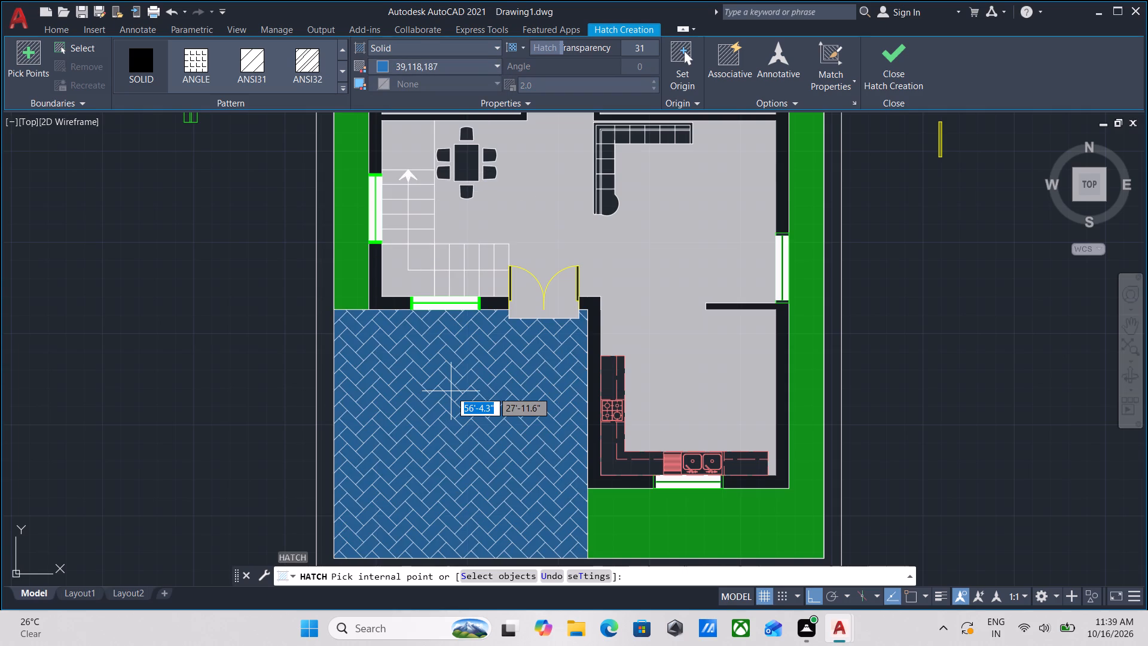
{"action": "middle_click_drag", "start_coordinate": [451, 391], "coordinate": [451, 303]}
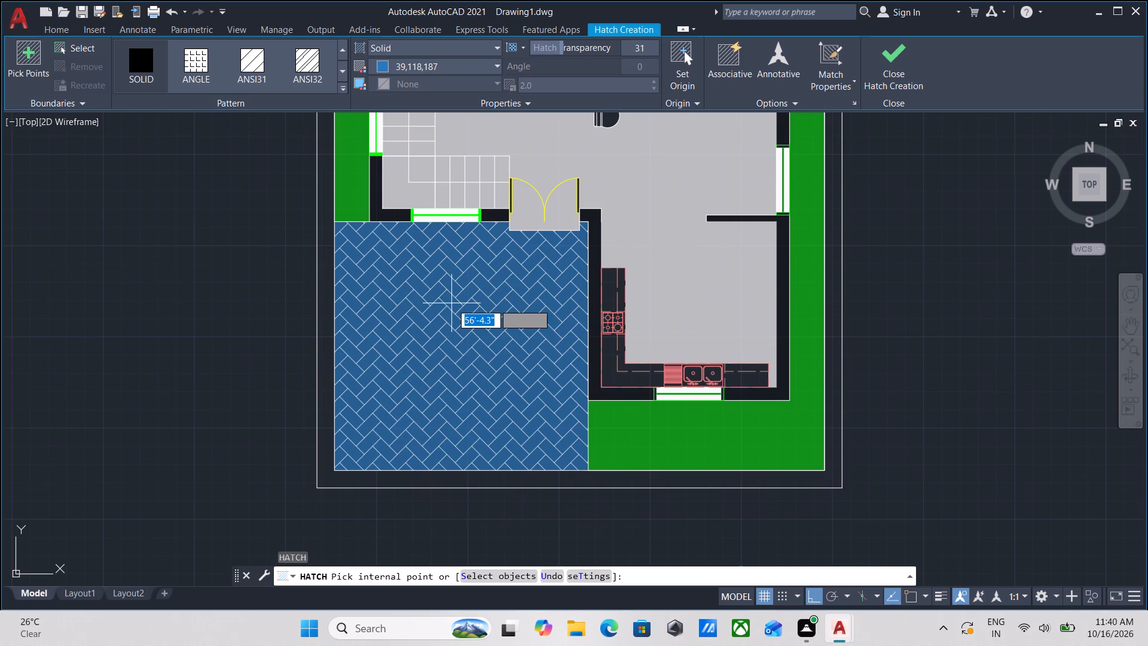
{"action": "left_click", "coordinate": [451, 303]}
{"action": "left_click", "coordinate": [904, 65]}
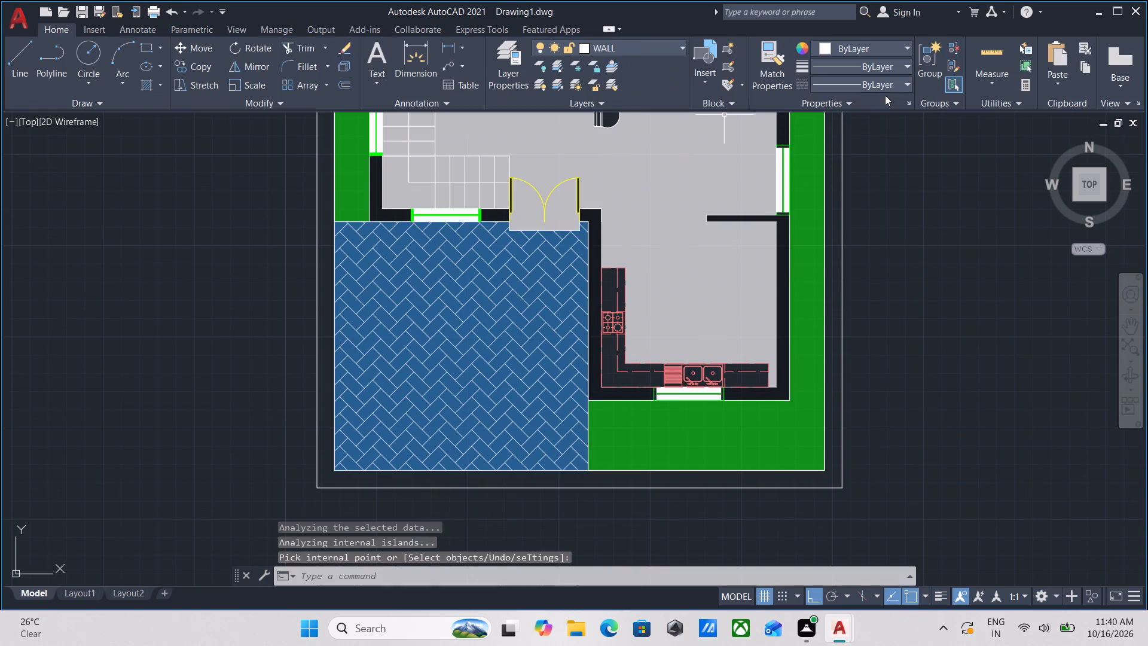
Examine the blue herringbone-paved front area together with the rest of the hatched floor plan.
{"action": "scroll", "coordinate": [543, 381], "scroll_direction": "down", "scroll_amount": 2}
{"action": "middle_click_drag", "start_coordinate": [532, 382], "coordinate": [490, 415]}
{"action": "scroll", "coordinate": [449, 432], "scroll_direction": "up", "scroll_amount": 2}
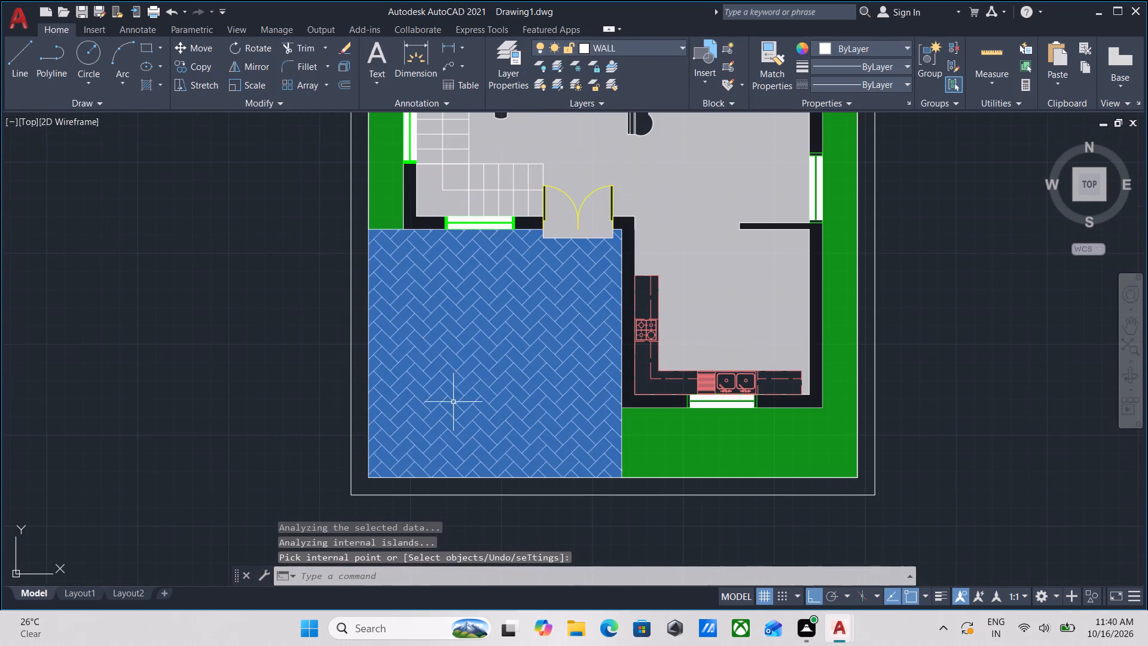
{"action": "scroll", "coordinate": [448, 401], "scroll_direction": "down", "scroll_amount": 1}
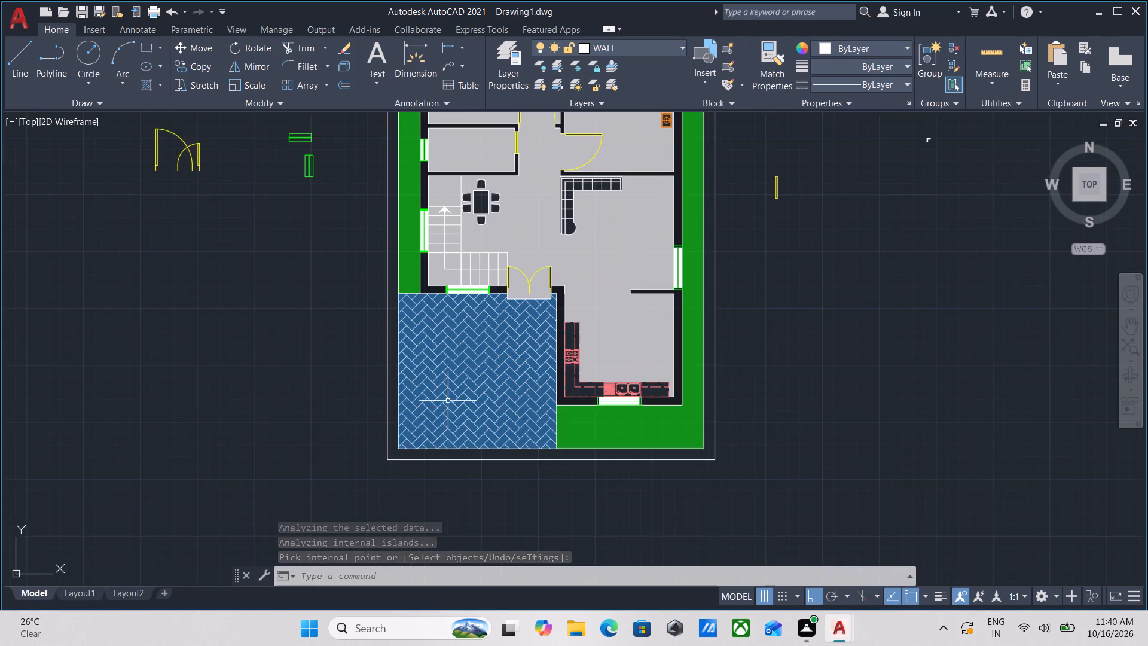
{"action": "middle_click_drag", "start_coordinate": [448, 401], "coordinate": [366, 496]}
{"action": "middle_click_drag", "start_coordinate": [364, 475], "coordinate": [320, 545]}
{"action": "middle_click_drag", "start_coordinate": [325, 530], "coordinate": [328, 517]}
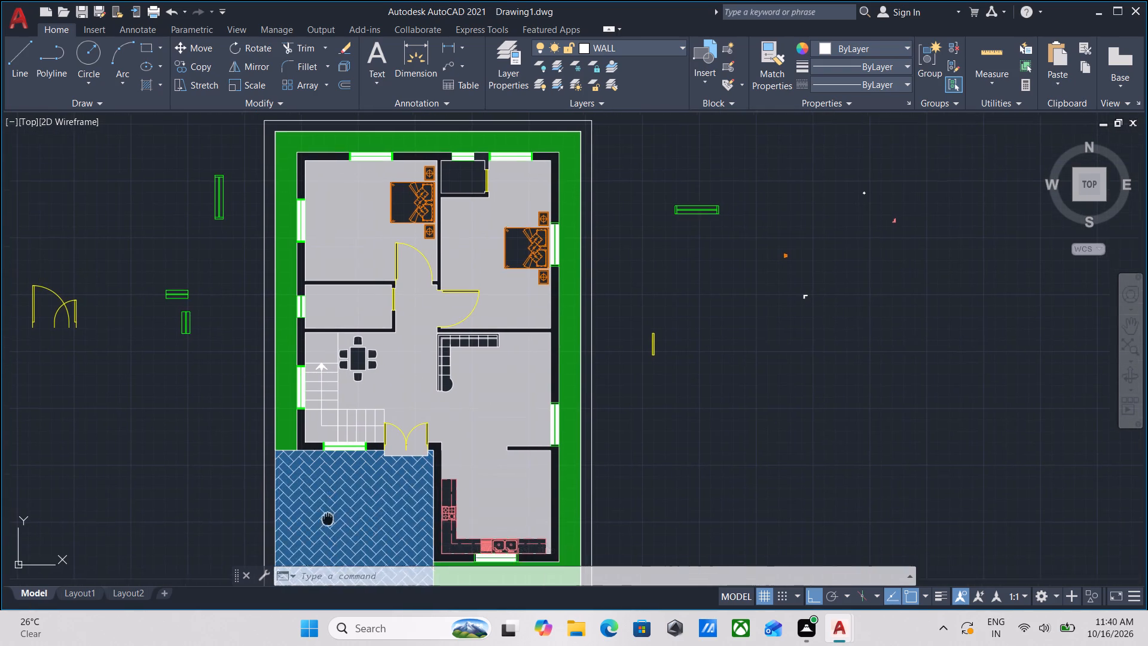
{"action": "middle_click_drag", "start_coordinate": [328, 517], "coordinate": [372, 358]}
{"action": "scroll", "coordinate": [409, 443], "scroll_direction": "up", "scroll_amount": 2}
{"action": "scroll", "coordinate": [456, 346], "scroll_direction": "down", "scroll_amount": 1}
{"action": "middle_click_drag", "start_coordinate": [456, 346], "coordinate": [359, 409]}
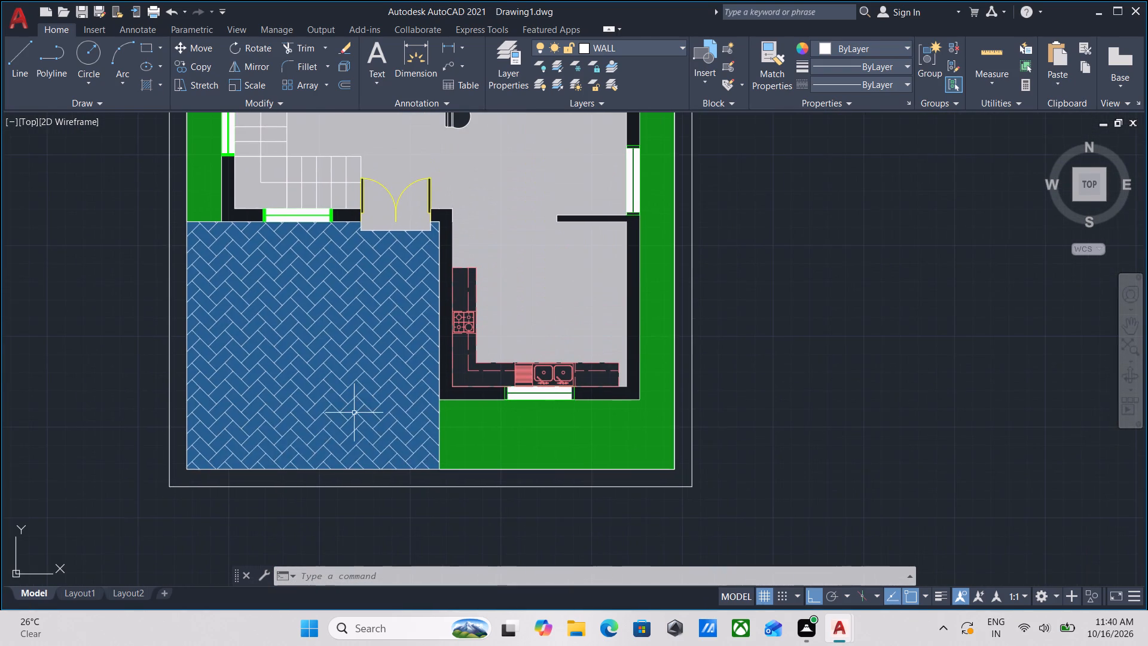
{"action": "middle_click_drag", "start_coordinate": [276, 337], "coordinate": [385, 373]}
{"action": "scroll", "coordinate": [354, 365], "scroll_direction": "up", "scroll_amount": 3}
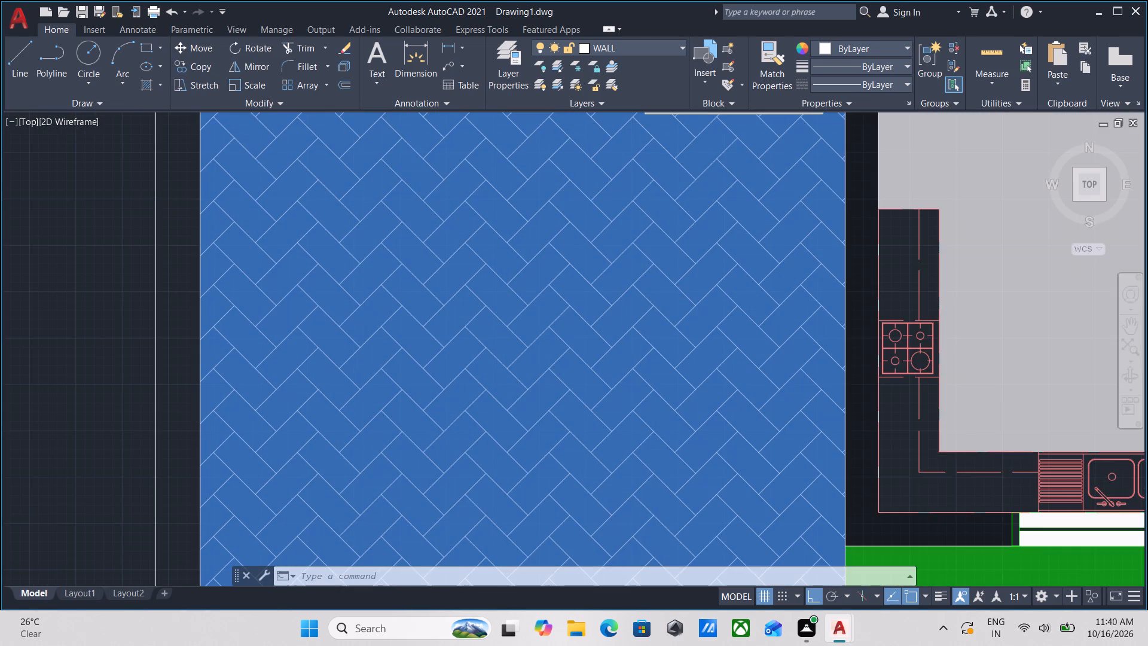
{"action": "scroll", "coordinate": [368, 365], "scroll_direction": "down", "scroll_amount": 2}
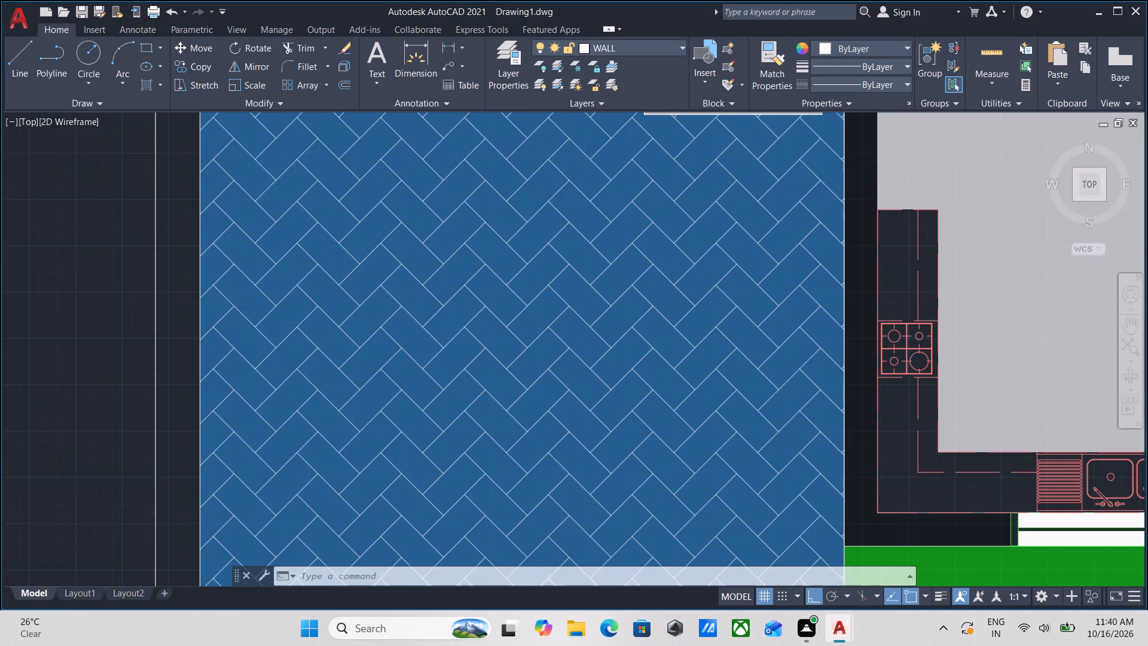
{"action": "scroll", "coordinate": [368, 365], "scroll_direction": "down", "scroll_amount": 1}
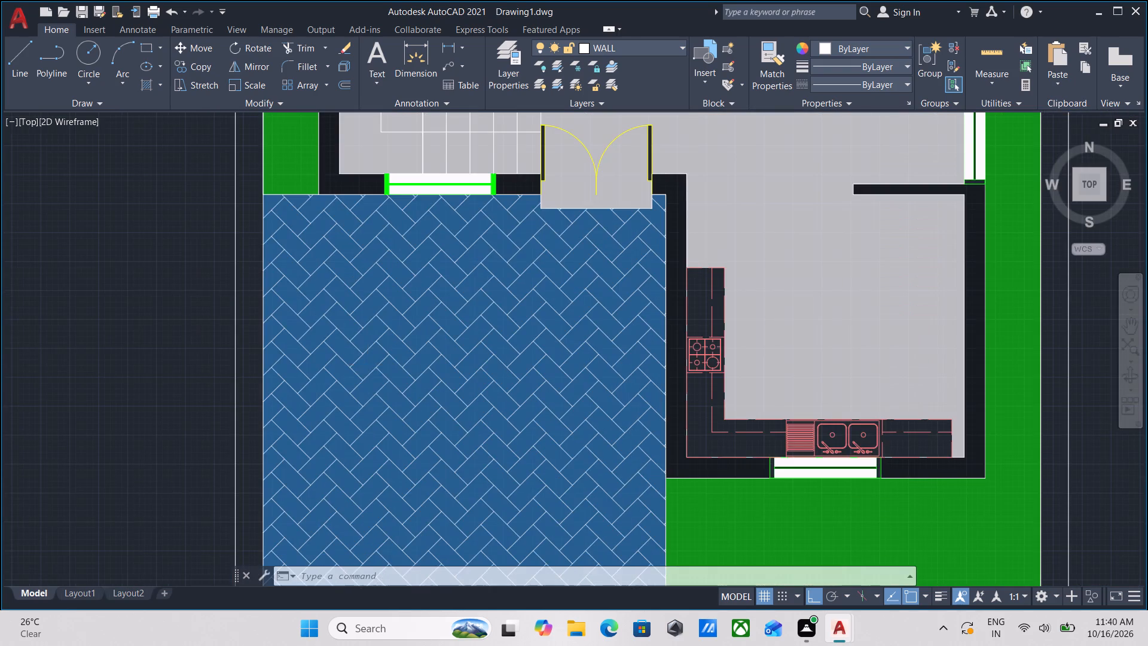
{"action": "middle_click_drag", "start_coordinate": [368, 365], "coordinate": [376, 283]}
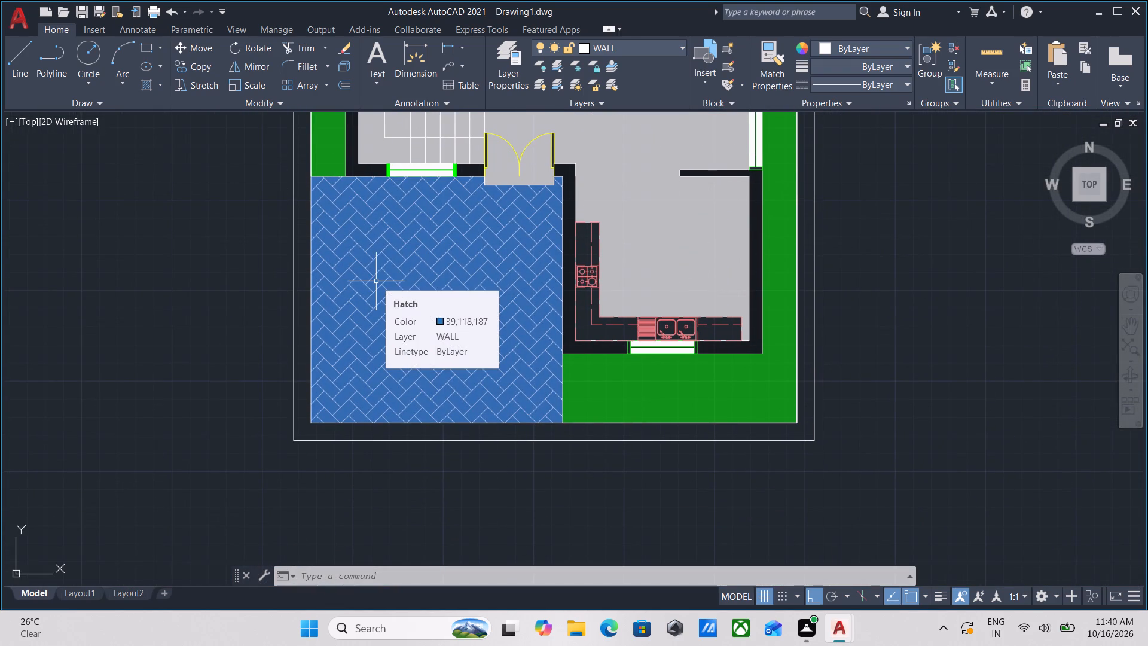
{"action": "scroll", "coordinate": [454, 456], "scroll_direction": "up", "scroll_amount": 1}
{"action": "key", "text": "Escape"}
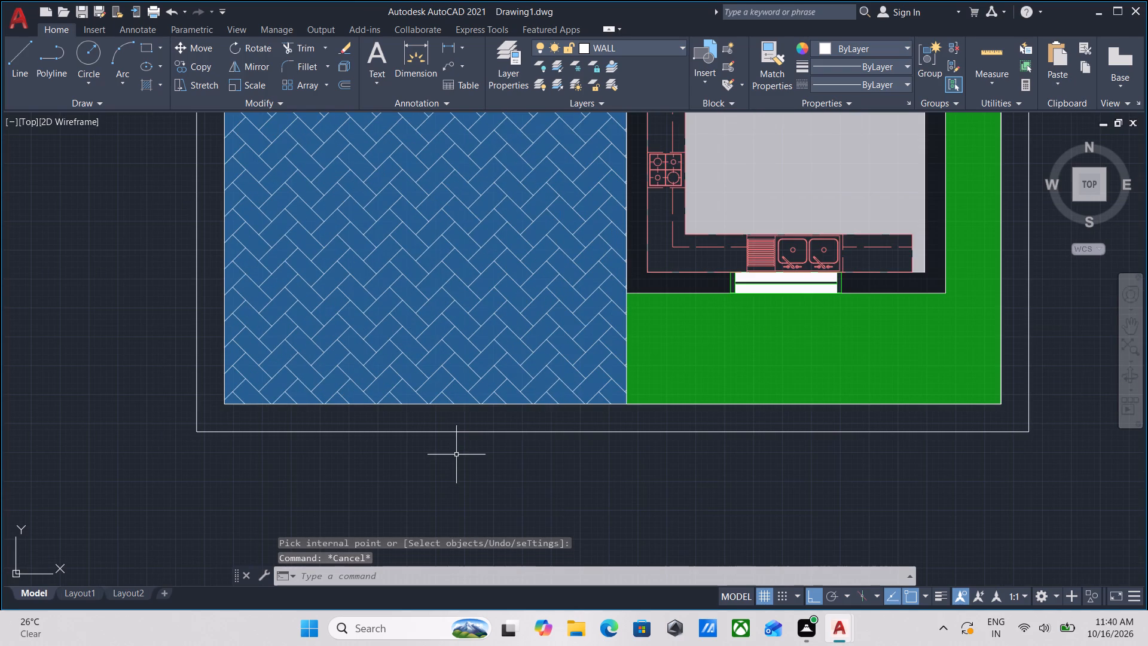
{"action": "key", "text": "Escape"}
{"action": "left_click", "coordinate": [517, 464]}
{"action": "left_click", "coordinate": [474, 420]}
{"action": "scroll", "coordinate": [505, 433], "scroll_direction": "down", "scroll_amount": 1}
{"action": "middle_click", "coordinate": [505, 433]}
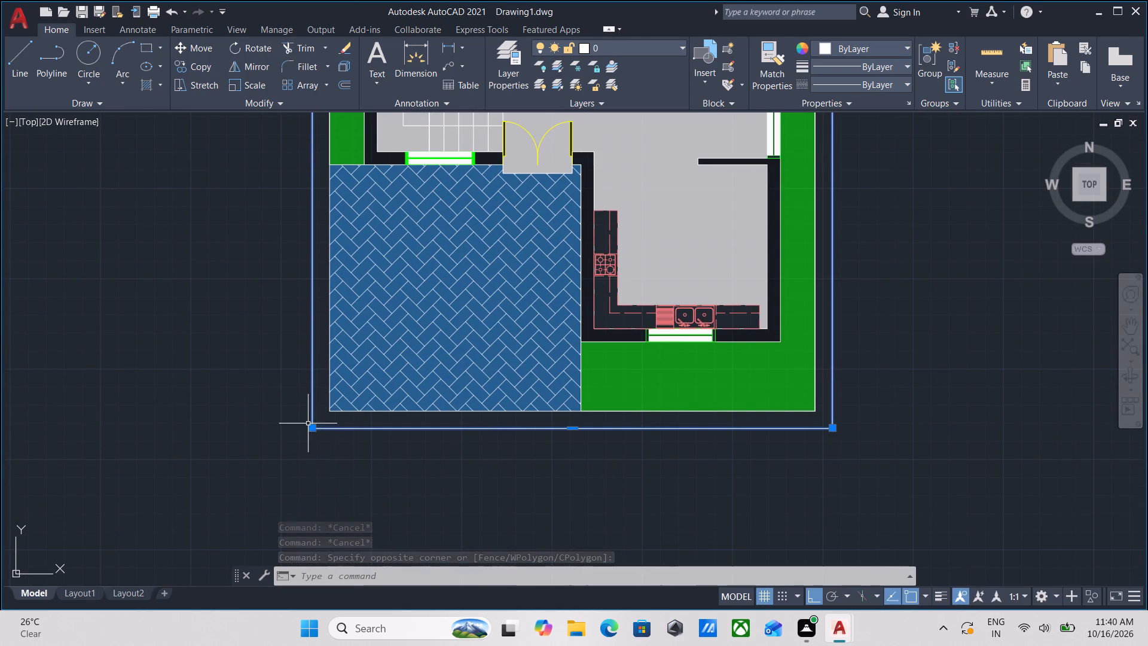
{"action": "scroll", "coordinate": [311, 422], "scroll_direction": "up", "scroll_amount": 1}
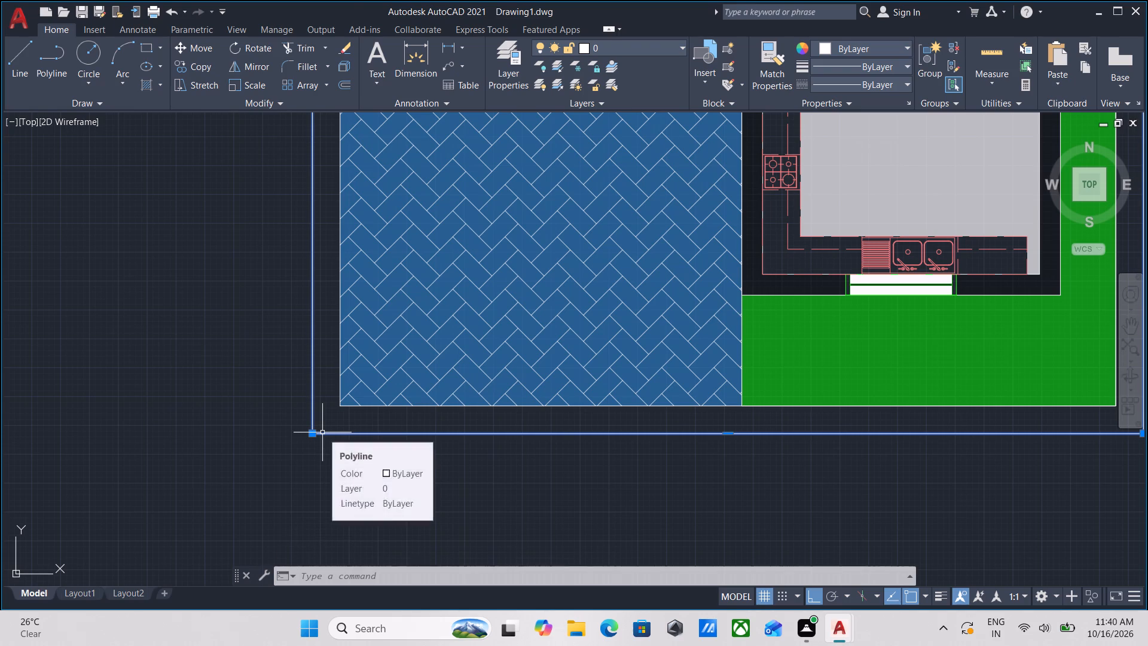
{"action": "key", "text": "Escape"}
Draw a short line across the boundary strip below the paved area, tracked 2' along the front from the plot's outer corner.
{"action": "scroll", "coordinate": [316, 450], "scroll_direction": "up", "scroll_amount": 1}
{"action": "key", "text": "l"}
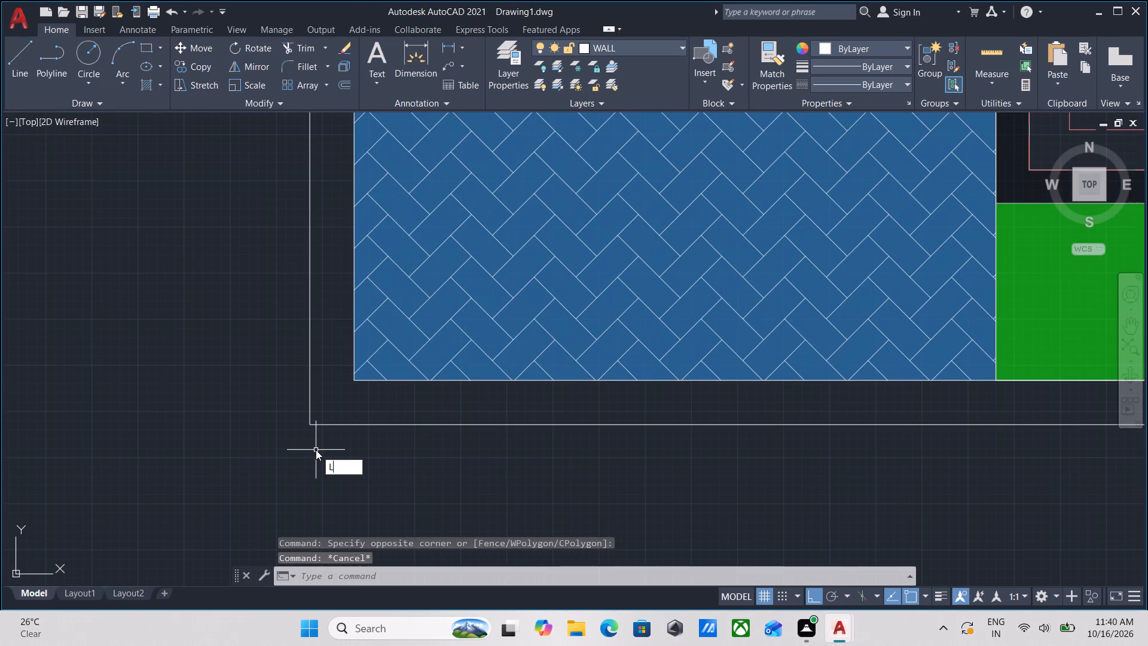
{"action": "key", "text": "Return"}
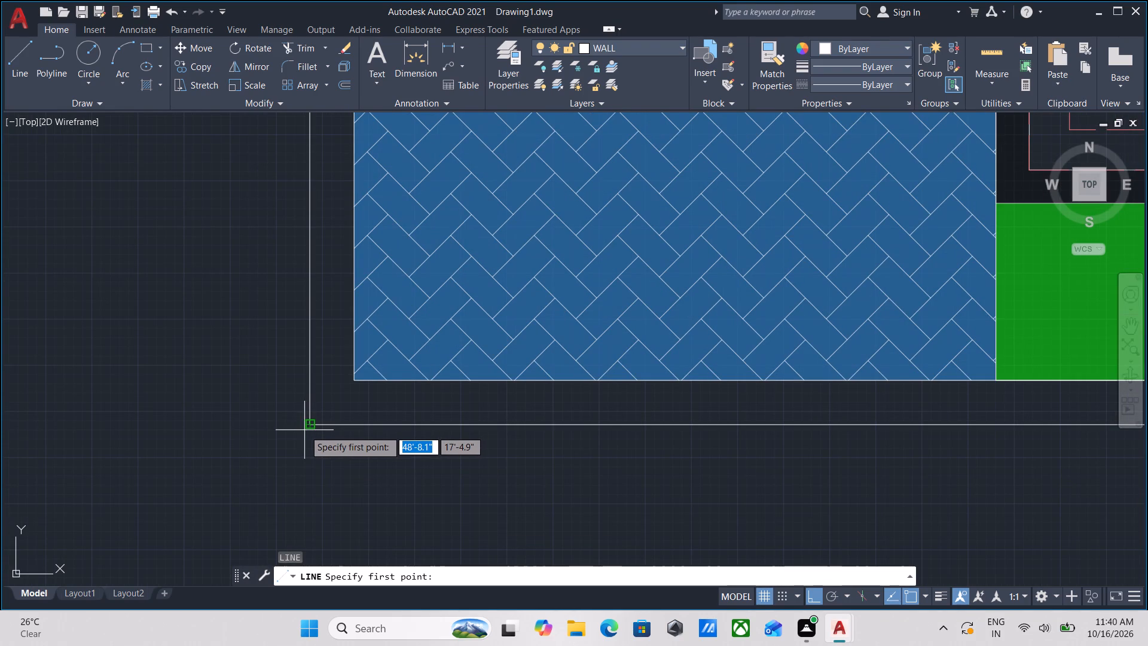
{"action": "type", "text": "TK"}
{"action": "key", "text": "Return"}
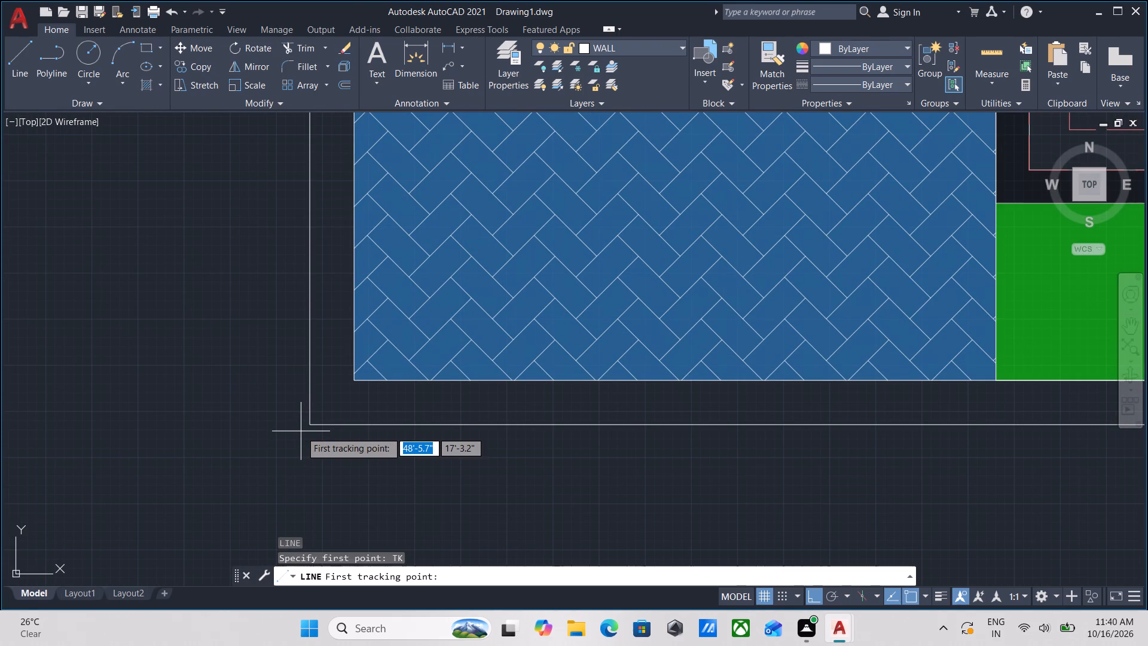
{"action": "left_click", "coordinate": [307, 427]}
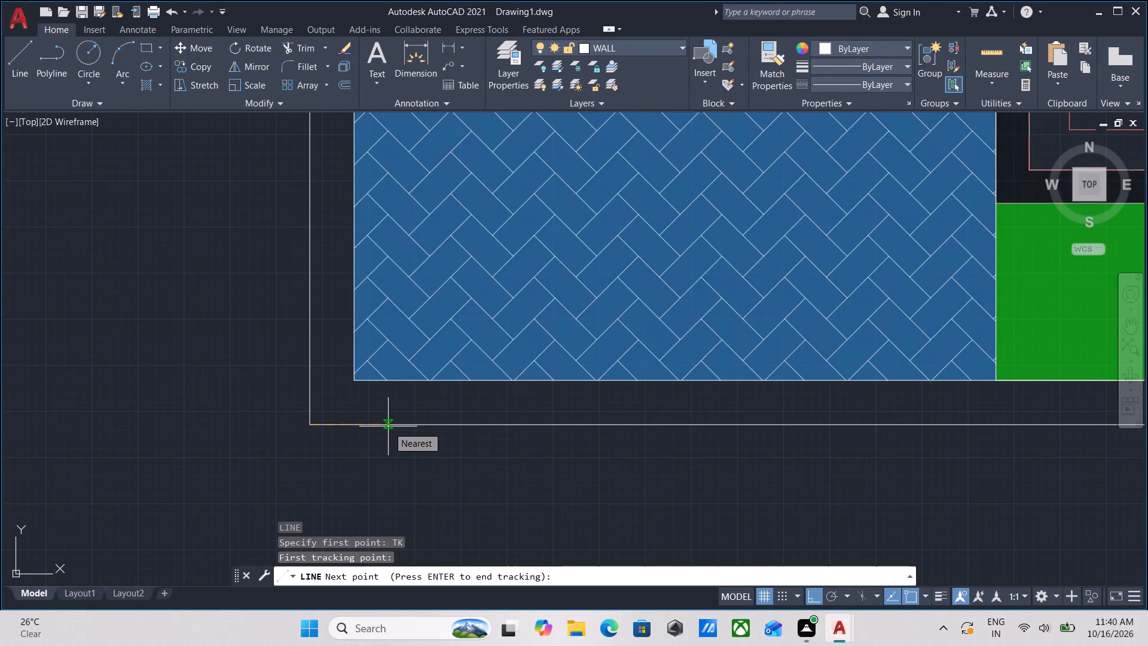
{"action": "key", "text": "2"}
{"action": "key", "text": "apostrophe"}
{"action": "key", "text": "Return"}
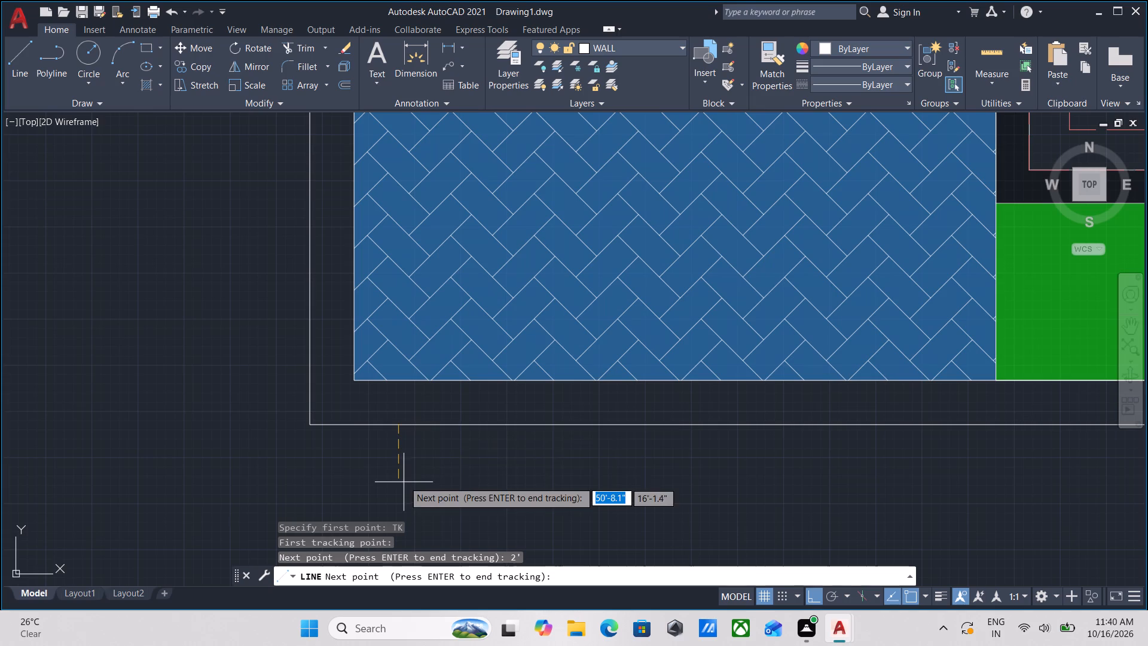
{"action": "scroll", "coordinate": [393, 384], "scroll_direction": "up", "scroll_amount": 2}
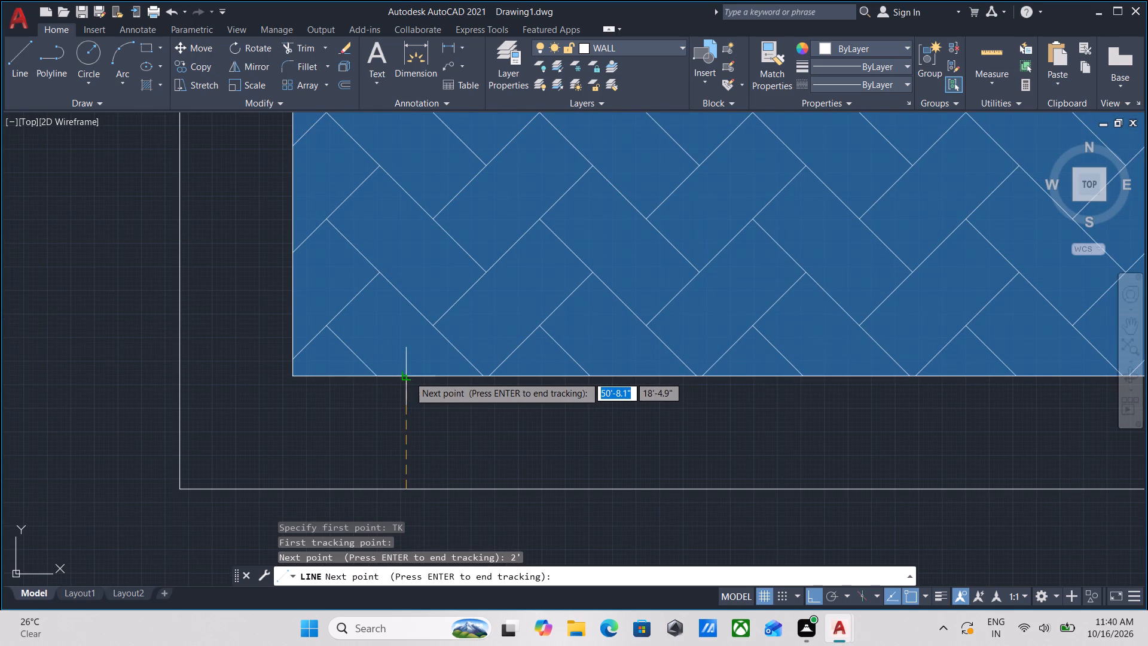
{"action": "left_click", "coordinate": [409, 376]}
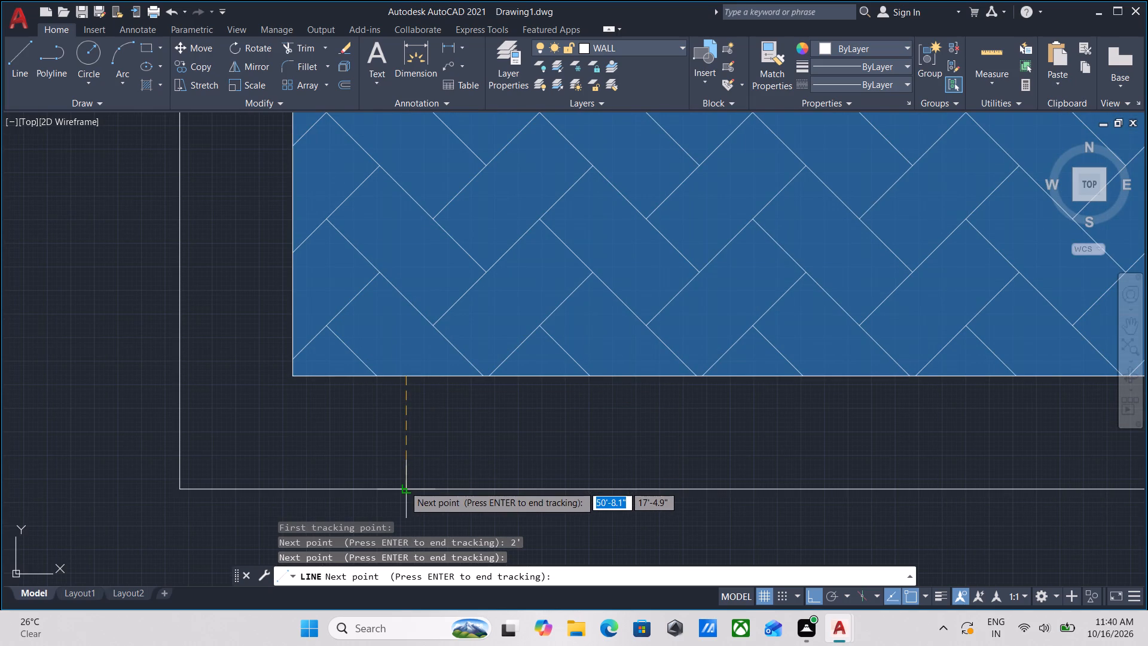
{"action": "key", "text": "Return"}
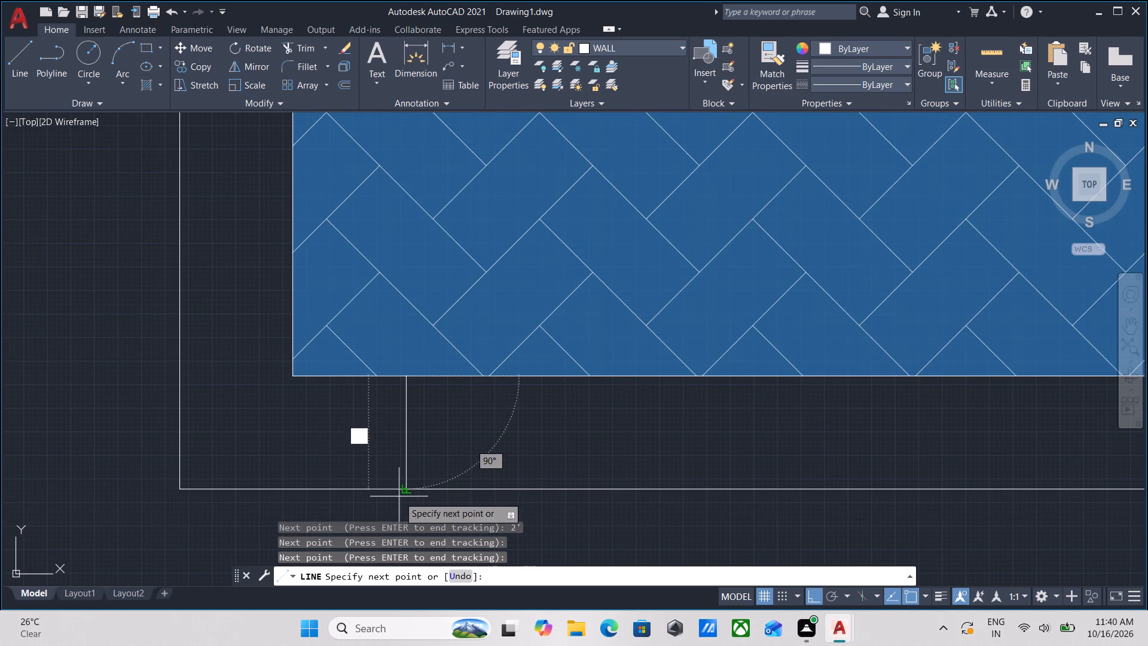
{"action": "left_click", "coordinate": [408, 490]}
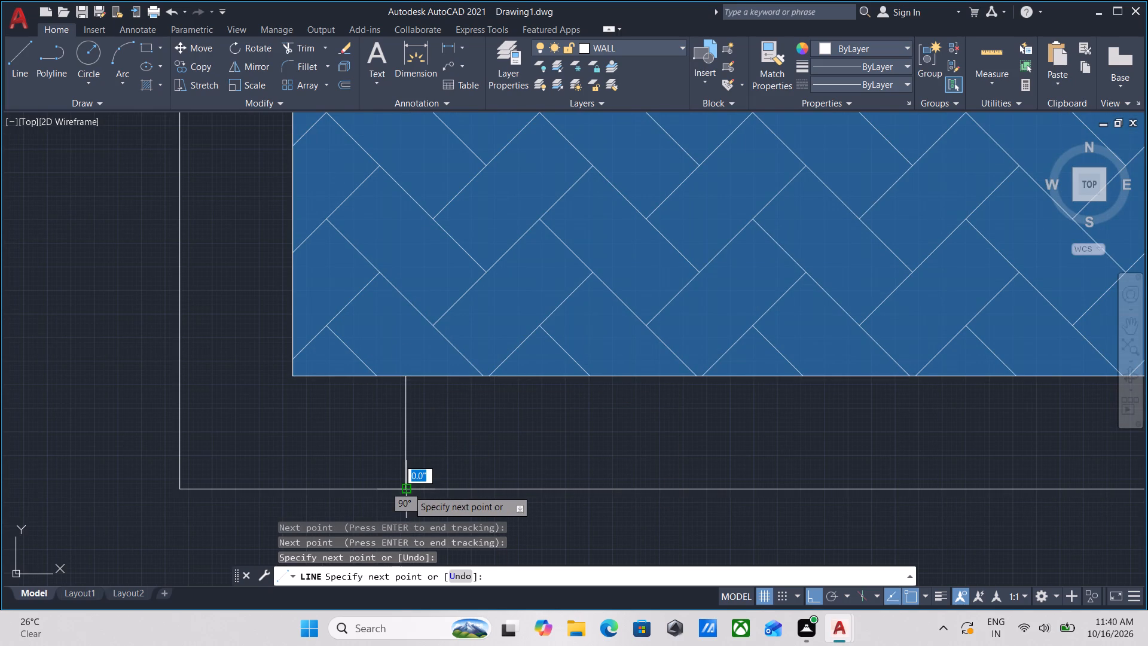
{"action": "key", "text": "Escape"}
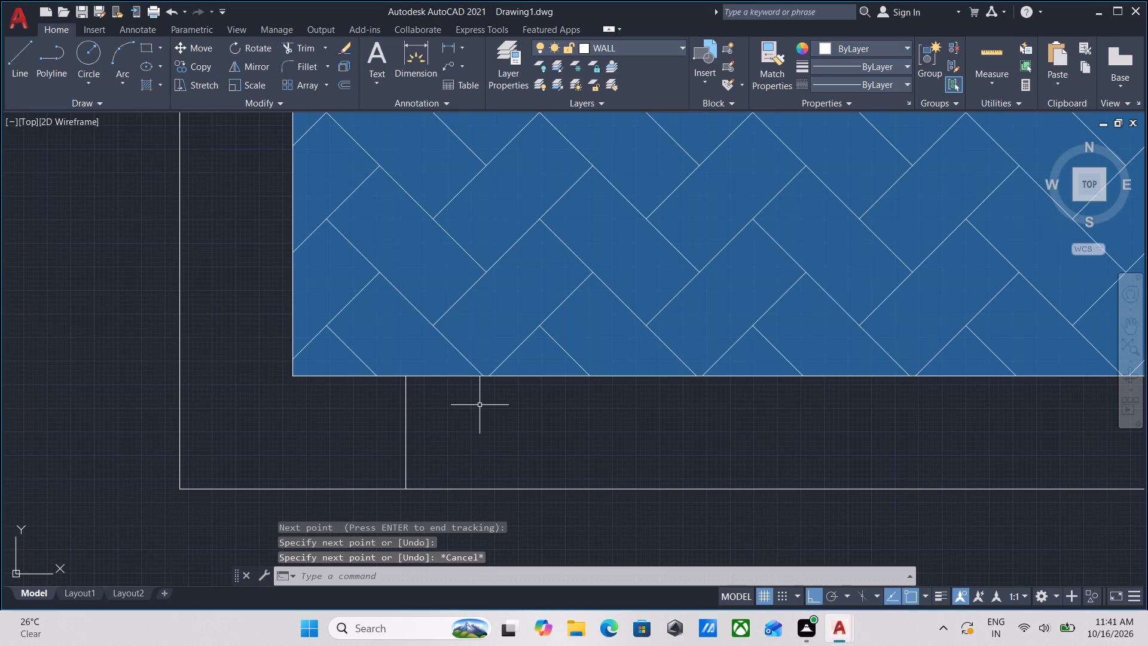
Offset the short line across the front boundary strip by 10' along the paved front, away from the plot's corner.
{"action": "left_click", "coordinate": [460, 434]}
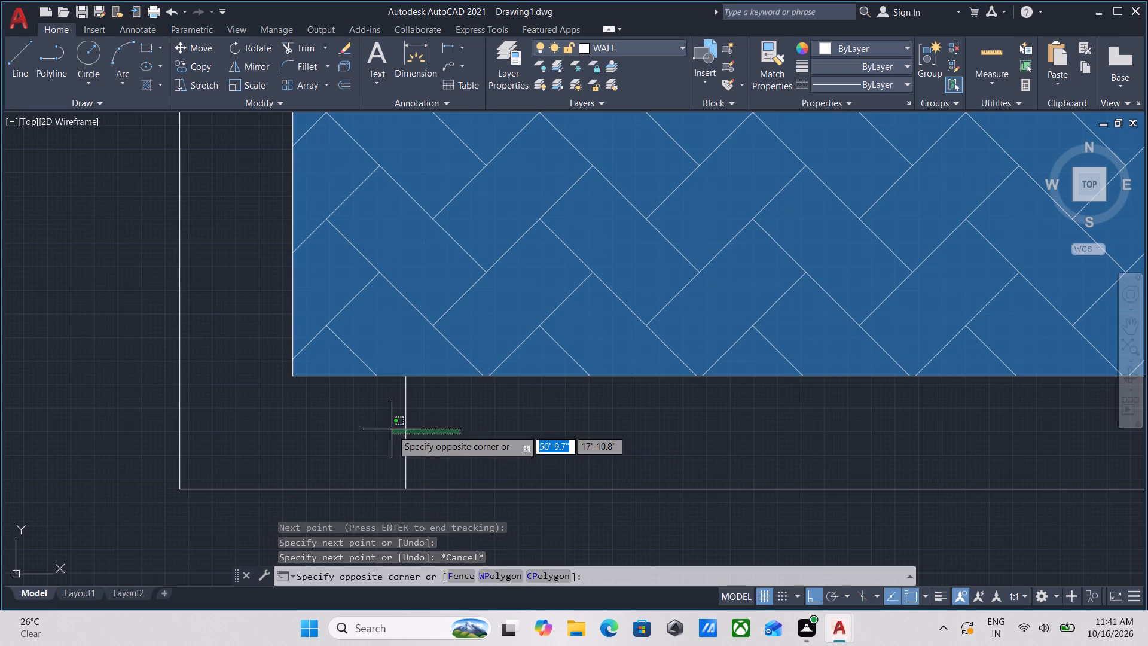
{"action": "left_click", "coordinate": [344, 421]}
{"action": "scroll", "coordinate": [434, 427], "scroll_direction": "down", "scroll_amount": 2}
{"action": "middle_click_drag", "start_coordinate": [435, 428], "coordinate": [438, 489]}
{"action": "scroll", "coordinate": [444, 487], "scroll_direction": "down", "scroll_amount": 2}
{"action": "middle_click_drag", "start_coordinate": [447, 484], "coordinate": [465, 447]}
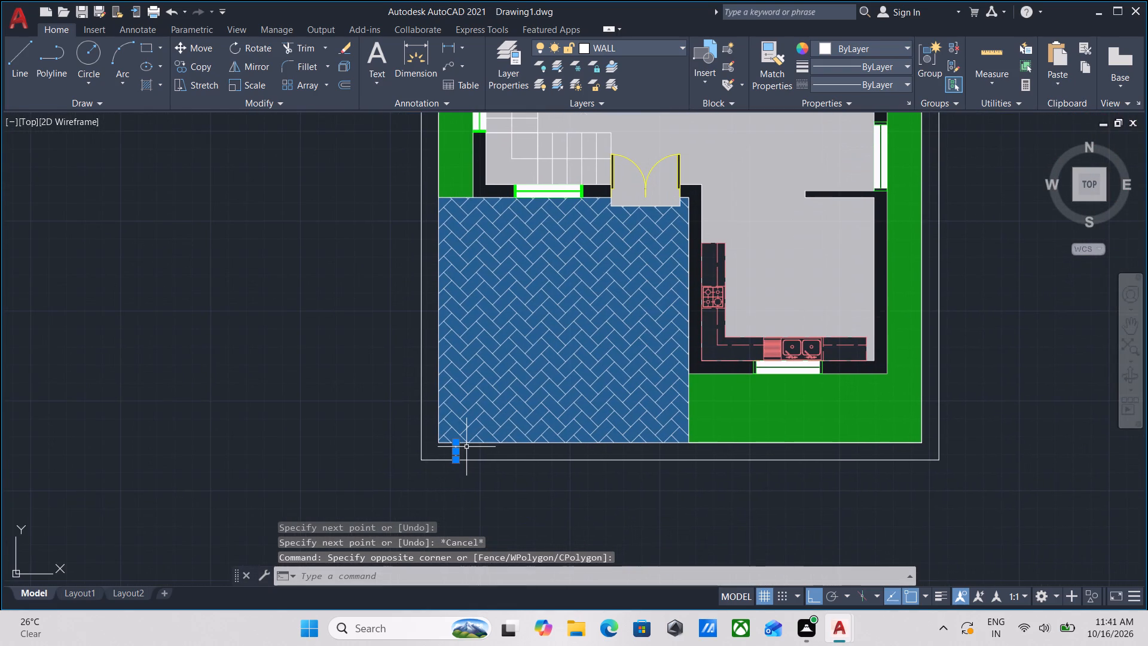
{"action": "key", "text": "o"}
{"action": "key", "text": "Return"}
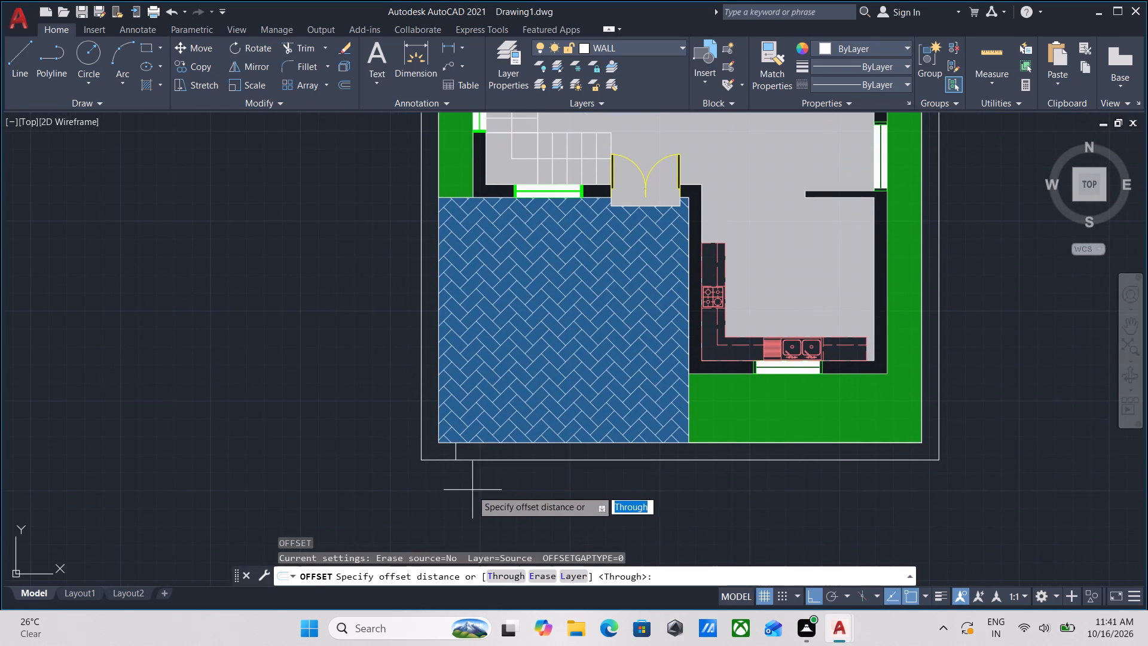
{"action": "scroll", "coordinate": [469, 490], "scroll_direction": "up", "scroll_amount": 3}
{"action": "left_click", "coordinate": [420, 341]}
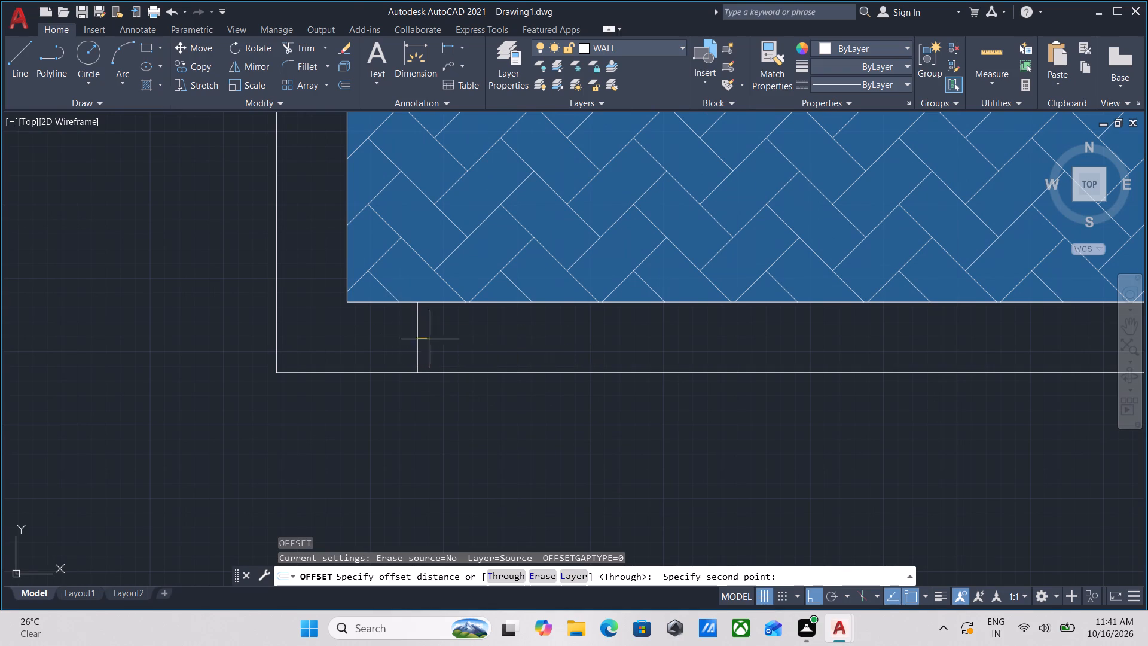
{"action": "left_click", "coordinate": [580, 339]}
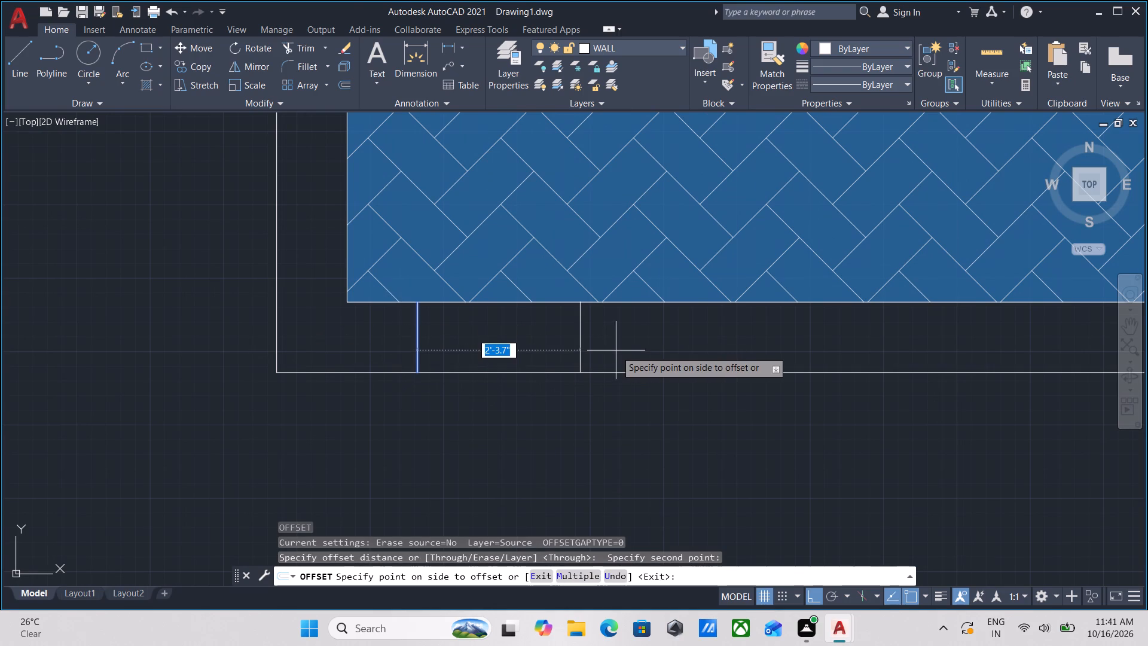
{"action": "type", "text": "10'"}
{"action": "key", "text": "Return"}
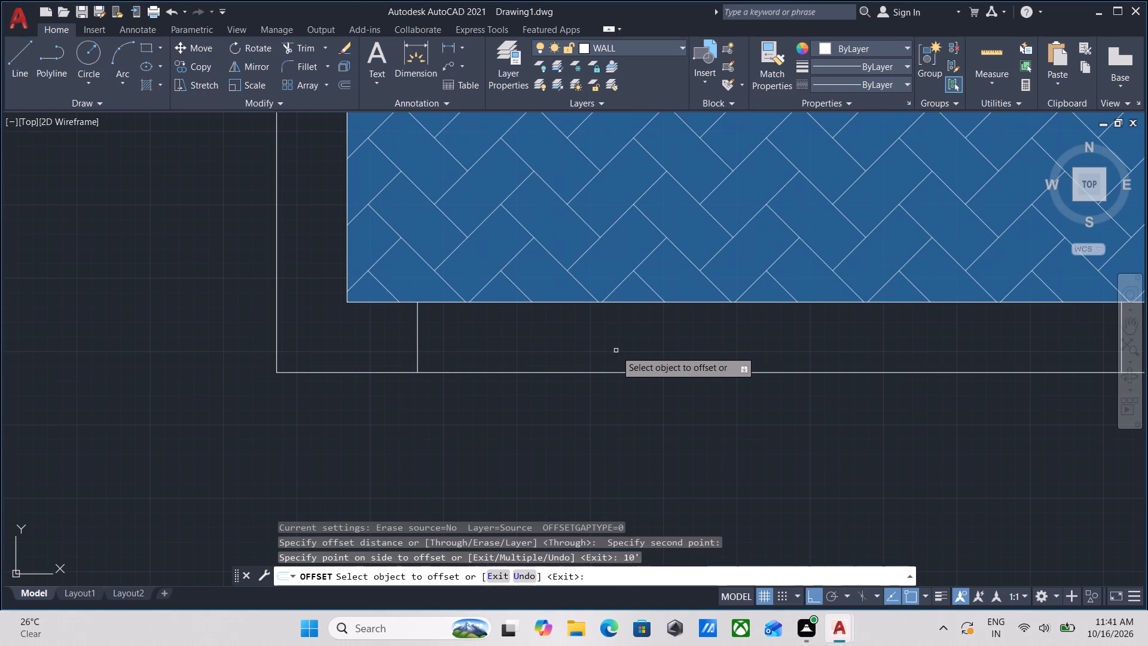
{"action": "scroll", "coordinate": [706, 390], "scroll_direction": "down", "scroll_amount": 1}
{"action": "middle_click_drag", "start_coordinate": [726, 400], "coordinate": [596, 425]}
{"action": "key", "text": "Escape"}
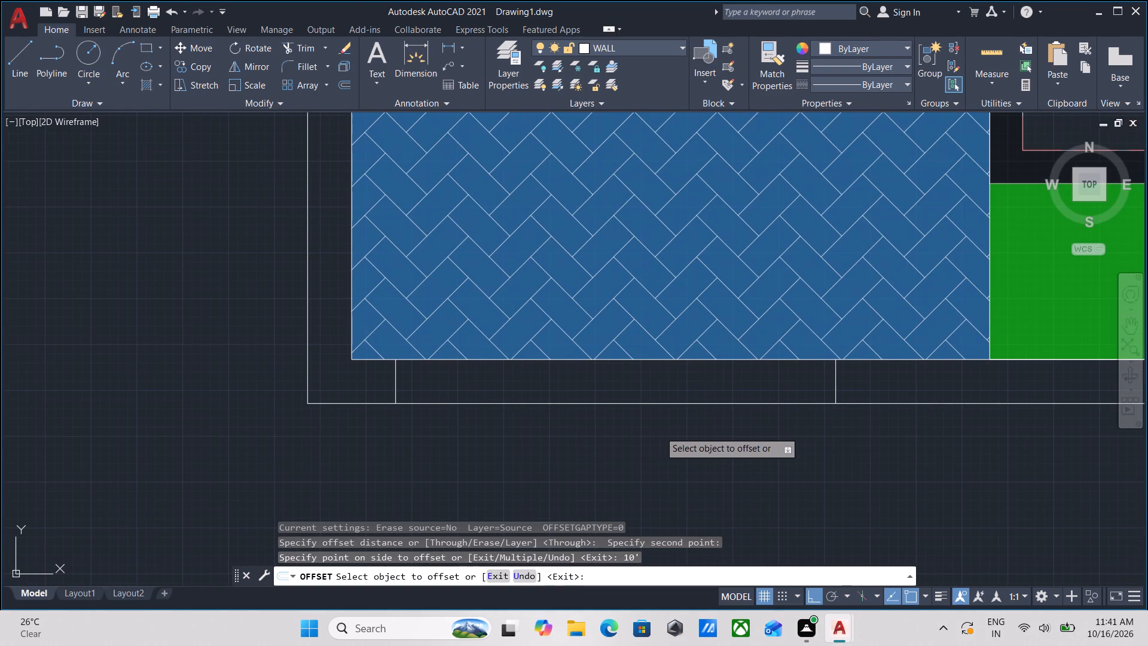
Trim the outer boundary line between the two short cross lines below the paving to form the front opening.
{"action": "type", "text": "TR"}
{"action": "key", "text": "Return"}
{"action": "left_click", "coordinate": [660, 431]}
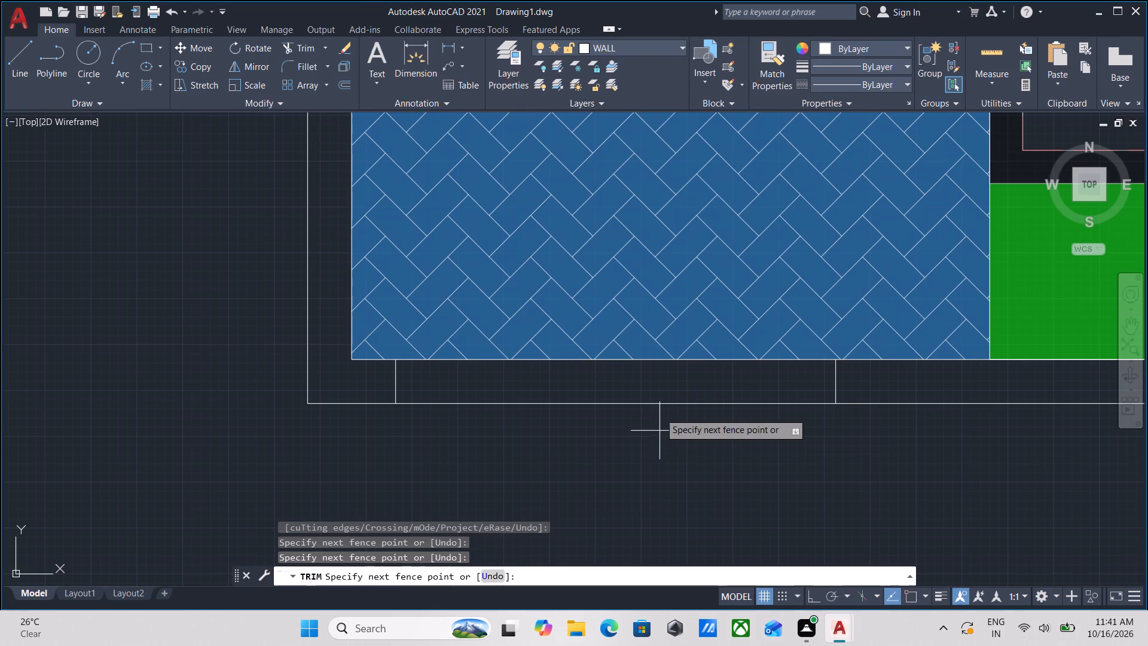
{"action": "left_click", "coordinate": [660, 381]}
{"action": "scroll", "coordinate": [621, 440], "scroll_direction": "down", "scroll_amount": 1}
{"action": "middle_click_drag", "start_coordinate": [621, 440], "coordinate": [497, 477]}
{"action": "scroll", "coordinate": [497, 477], "scroll_direction": "down", "scroll_amount": 1}
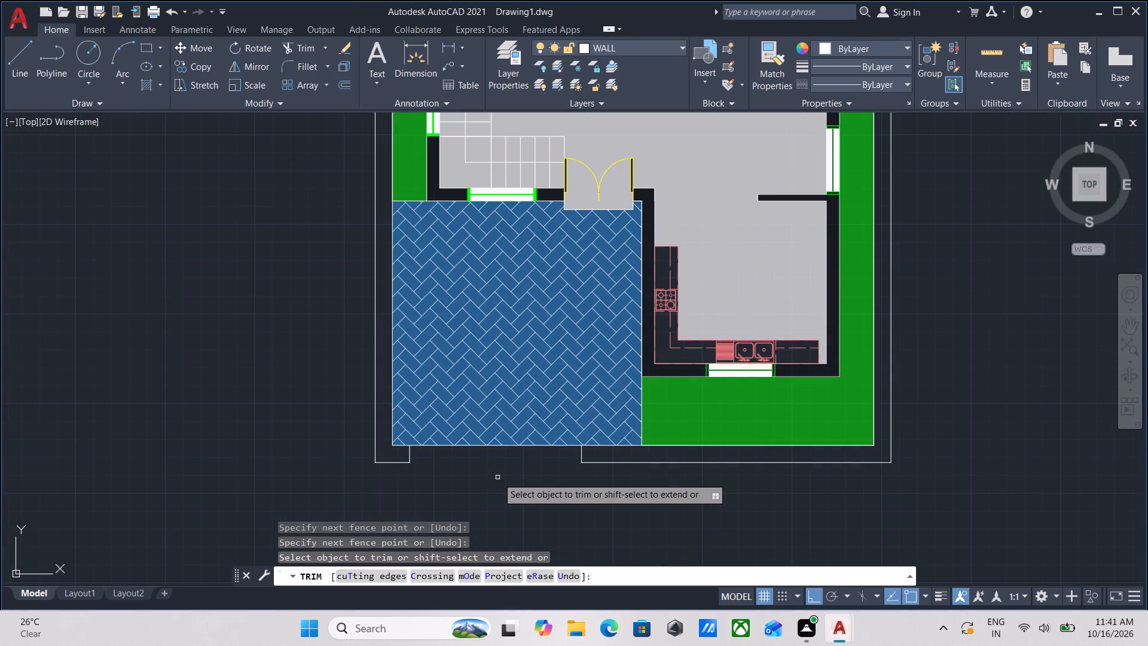
{"action": "scroll", "coordinate": [460, 501], "scroll_direction": "up", "scroll_amount": 1}
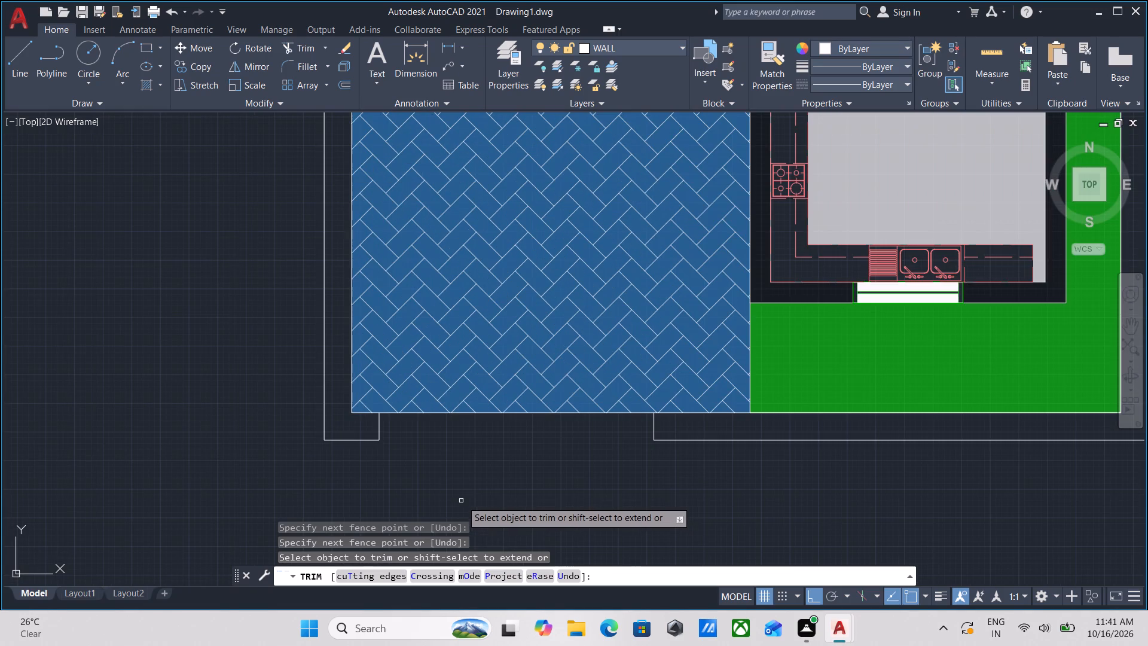
{"action": "middle_click_drag", "start_coordinate": [468, 496], "coordinate": [454, 525]}
{"action": "scroll", "coordinate": [474, 506], "scroll_direction": "down", "scroll_amount": 2}
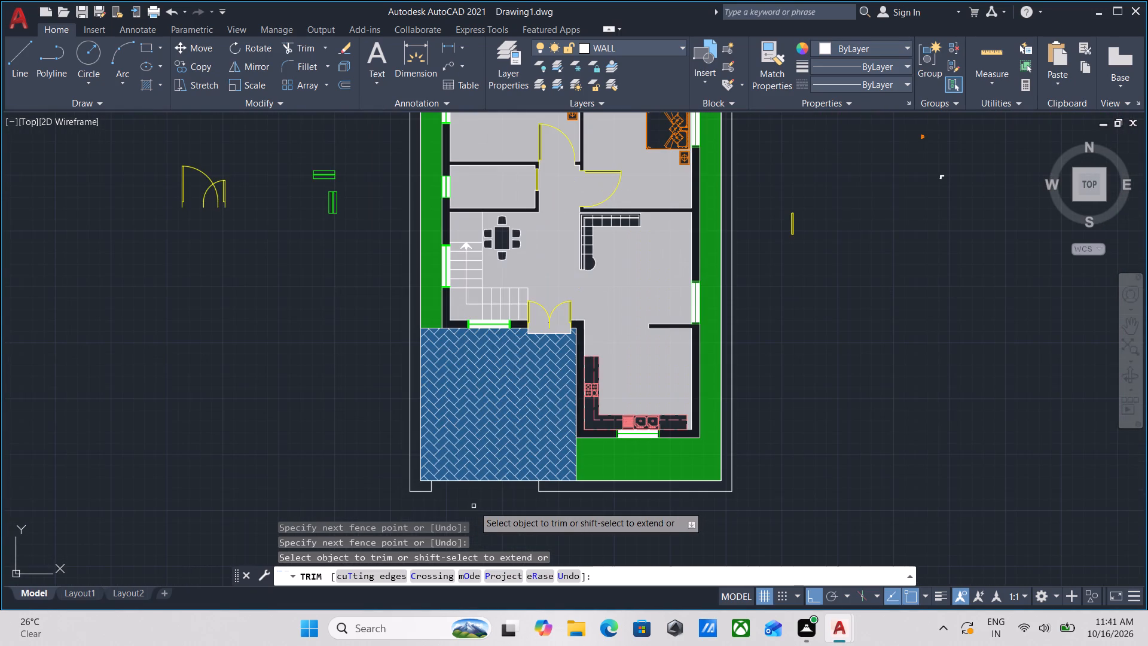
{"action": "scroll", "coordinate": [477, 483], "scroll_direction": "up", "scroll_amount": 1}
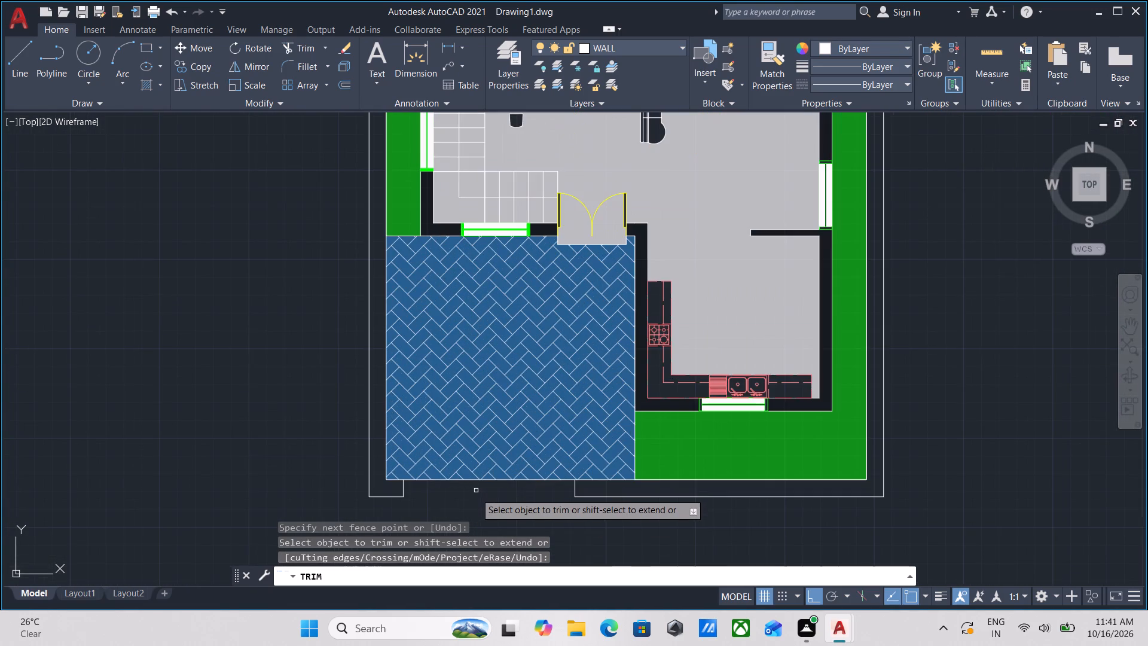
{"action": "scroll", "coordinate": [478, 505], "scroll_direction": "down", "scroll_amount": 1}
{"action": "middle_click_drag", "start_coordinate": [478, 505], "coordinate": [500, 450]}
{"action": "scroll", "coordinate": [488, 459], "scroll_direction": "down", "scroll_amount": 1}
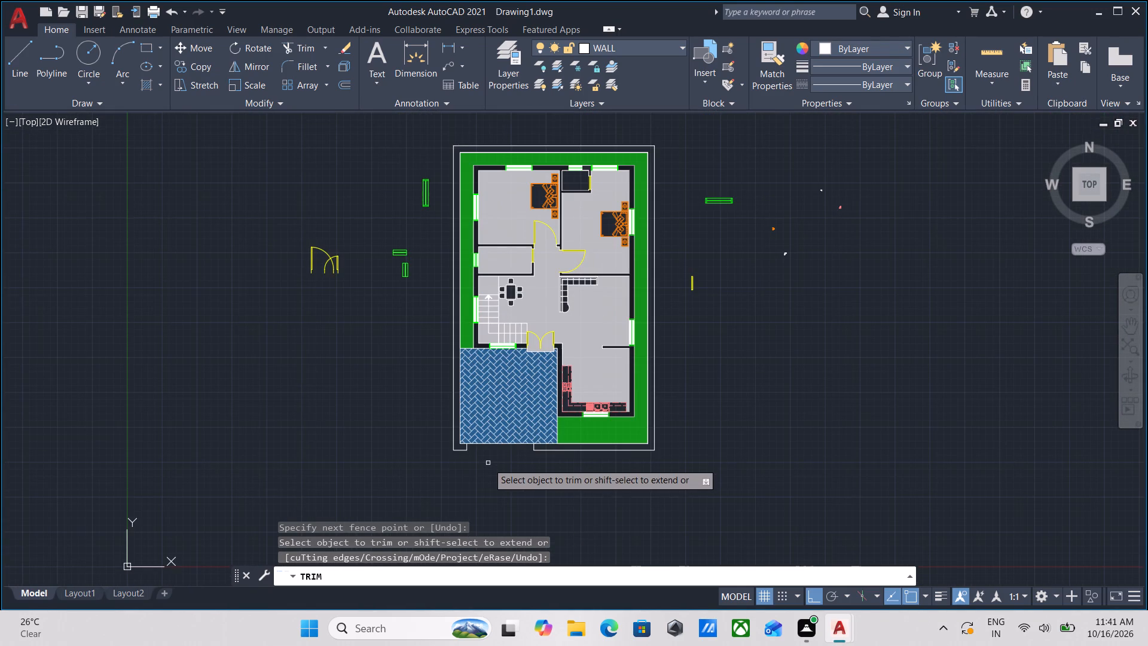
{"action": "key", "text": "Escape"}
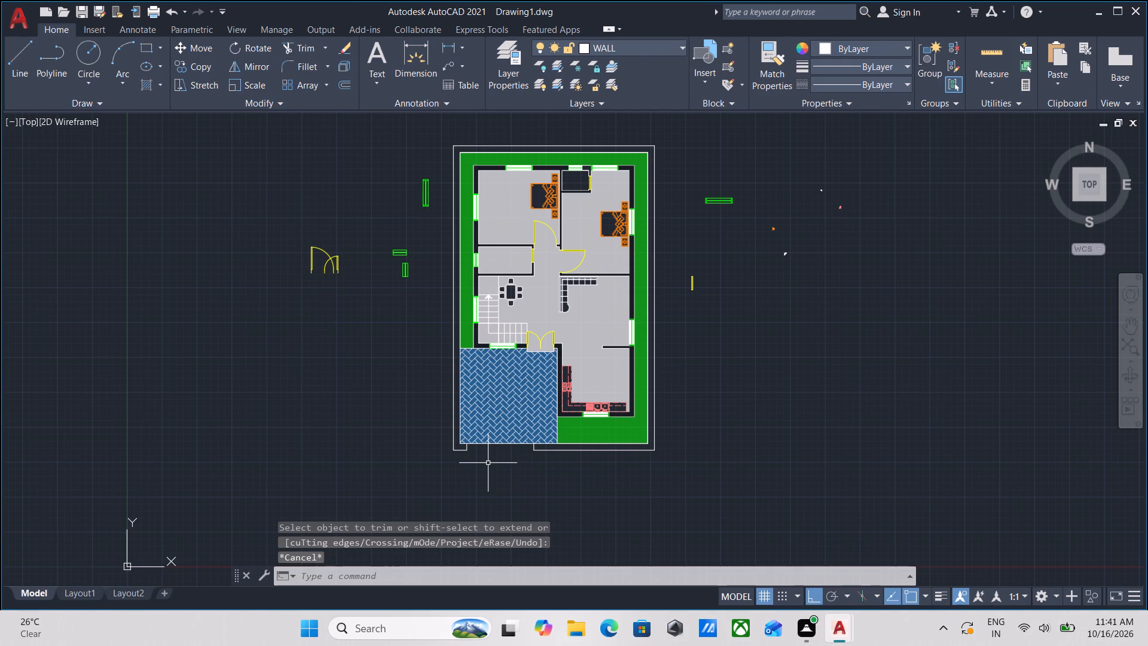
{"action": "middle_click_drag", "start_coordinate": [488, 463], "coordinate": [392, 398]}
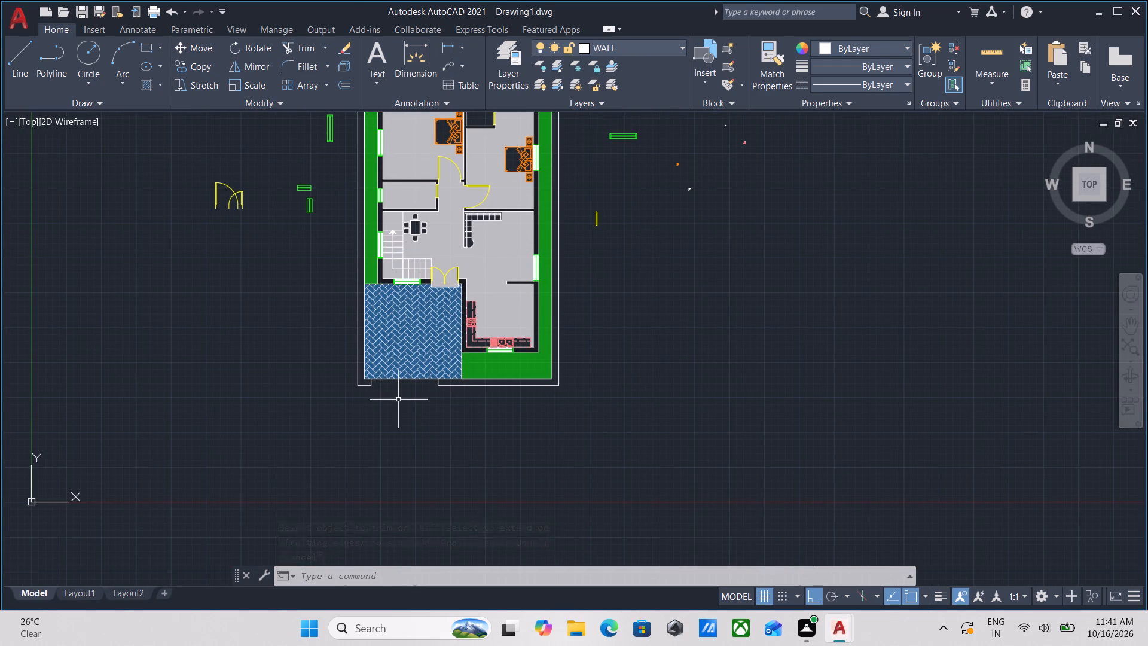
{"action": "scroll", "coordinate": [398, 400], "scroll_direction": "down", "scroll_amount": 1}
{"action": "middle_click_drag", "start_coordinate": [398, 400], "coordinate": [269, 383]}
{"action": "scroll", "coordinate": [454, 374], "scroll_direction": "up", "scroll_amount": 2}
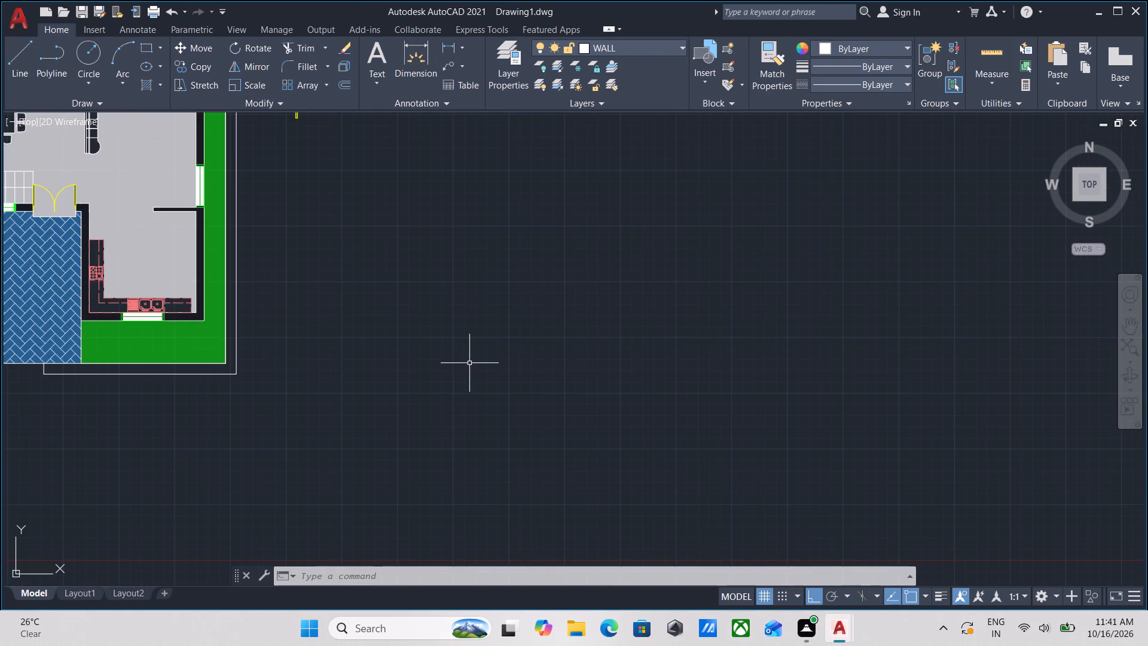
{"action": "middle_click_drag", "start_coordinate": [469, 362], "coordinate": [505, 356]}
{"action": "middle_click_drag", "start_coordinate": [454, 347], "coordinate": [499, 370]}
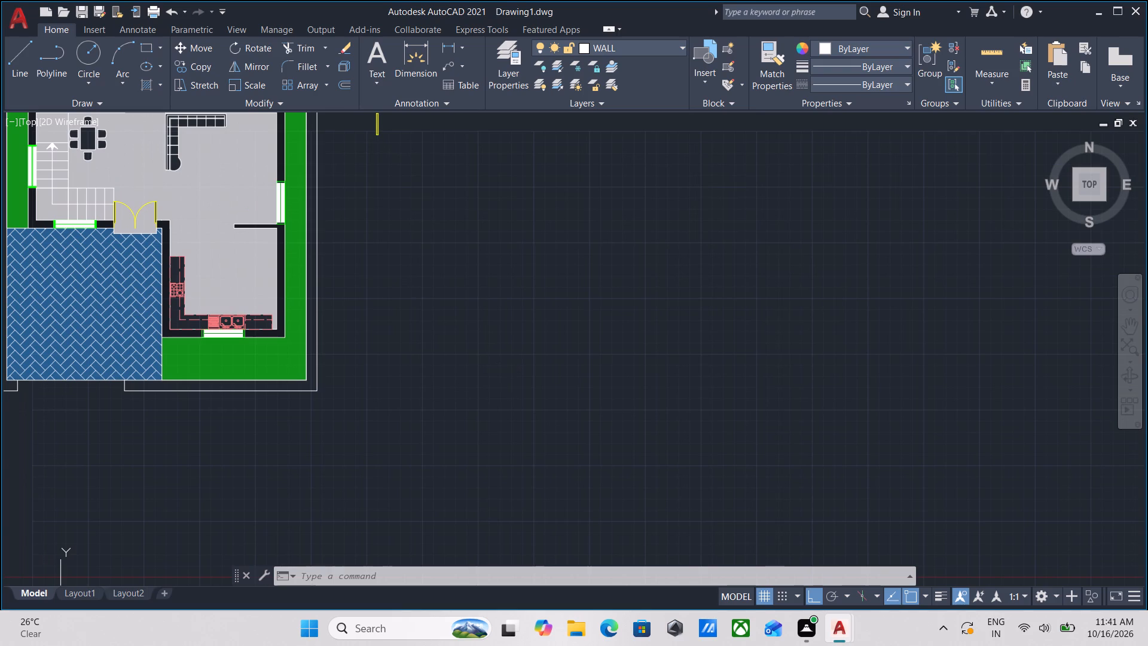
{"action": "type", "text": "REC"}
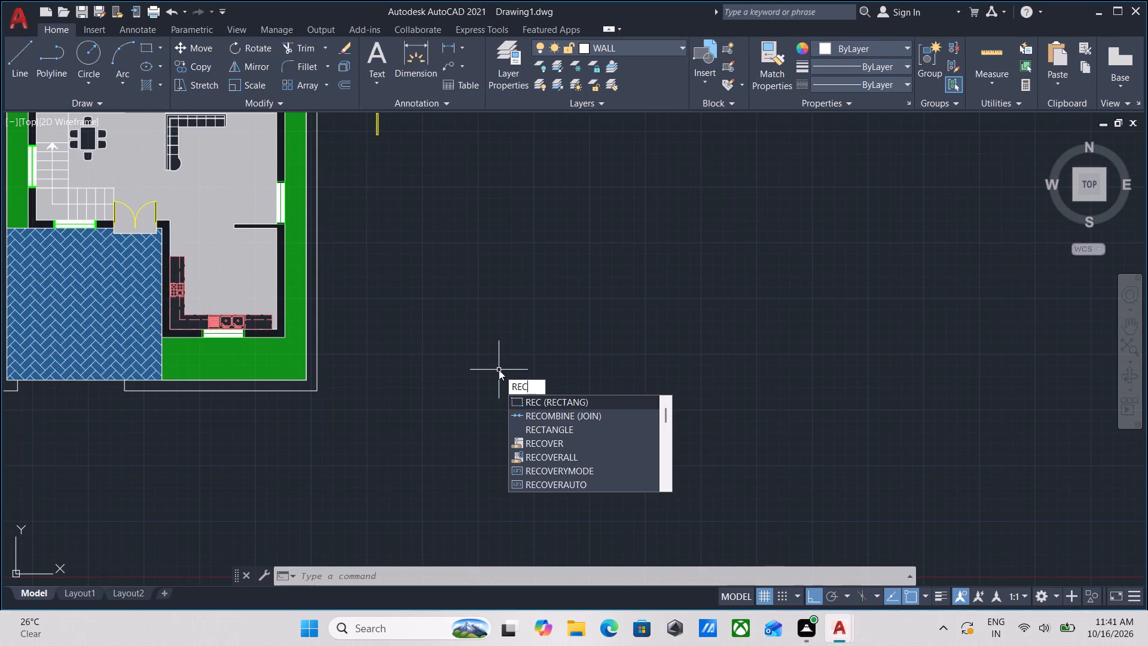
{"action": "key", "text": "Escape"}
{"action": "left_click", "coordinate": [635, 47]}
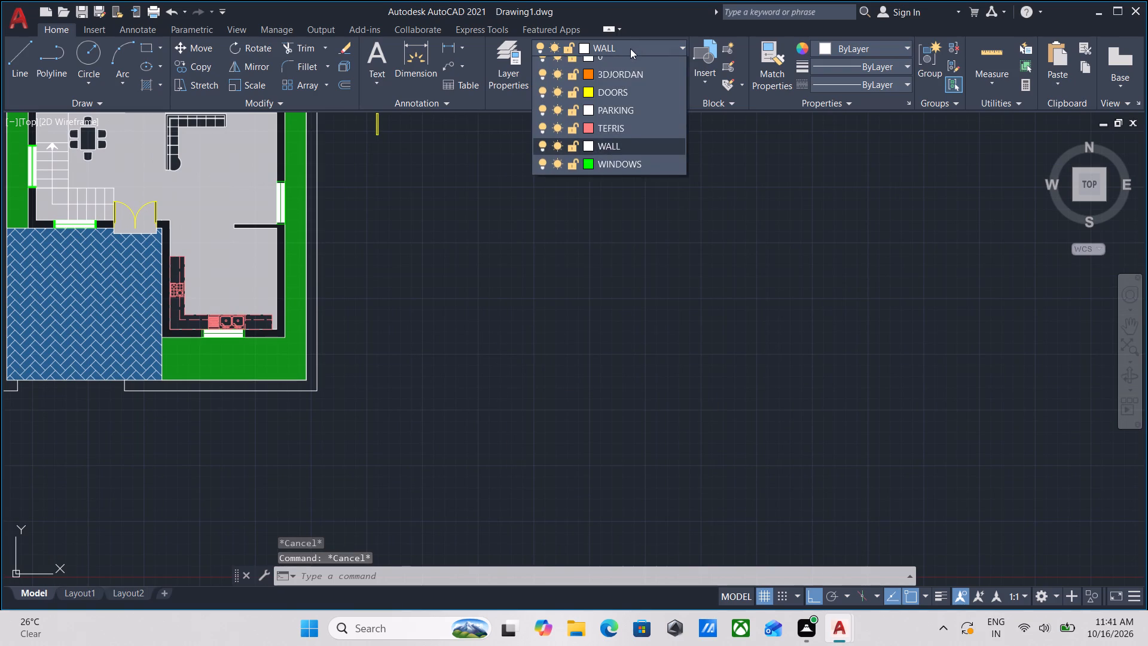
Examine the hatched rooms, furniture, green surround and paved front of the plan, and the spare symbols beside the house.
{"action": "scroll", "coordinate": [290, 384], "scroll_direction": "down", "scroll_amount": 1}
{"action": "middle_click_drag", "start_coordinate": [295, 385], "coordinate": [454, 443]}
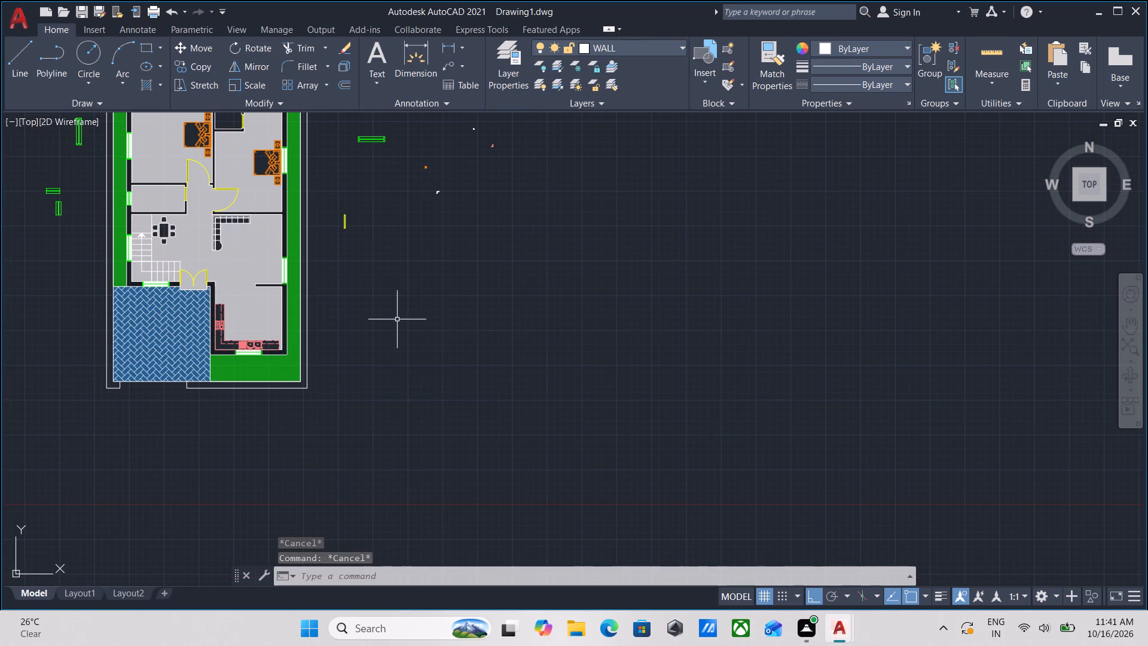
{"action": "middle_click_drag", "start_coordinate": [397, 319], "coordinate": [564, 426]}
{"action": "scroll", "coordinate": [322, 370], "scroll_direction": "up", "scroll_amount": 2}
{"action": "scroll", "coordinate": [338, 363], "scroll_direction": "down", "scroll_amount": 1}
{"action": "middle_click_drag", "start_coordinate": [341, 362], "coordinate": [312, 456]}
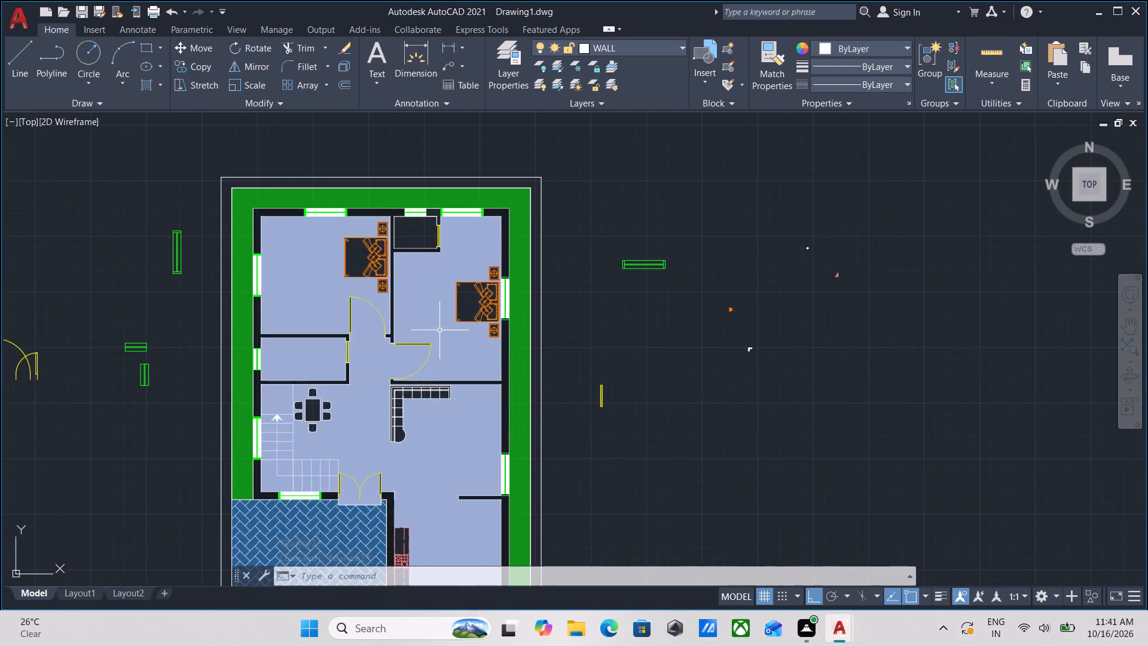
{"action": "middle_click_drag", "start_coordinate": [440, 330], "coordinate": [430, 385]}
{"action": "middle_click_drag", "start_coordinate": [291, 331], "coordinate": [343, 287]}
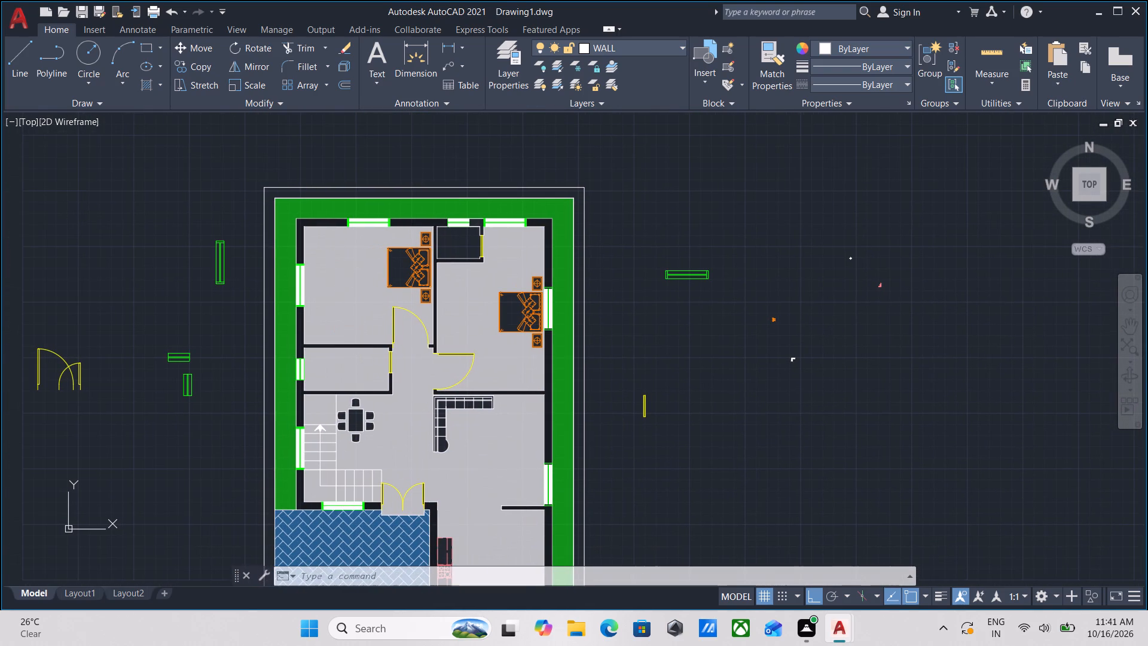
{"action": "scroll", "coordinate": [343, 287], "scroll_direction": "up", "scroll_amount": 3}
{"action": "scroll", "coordinate": [298, 301], "scroll_direction": "down", "scroll_amount": 2}
{"action": "middle_click_drag", "start_coordinate": [350, 307], "coordinate": [359, 267]}
{"action": "middle_click_drag", "start_coordinate": [556, 337], "coordinate": [518, 292]}
{"action": "scroll", "coordinate": [474, 373], "scroll_direction": "up", "scroll_amount": 2}
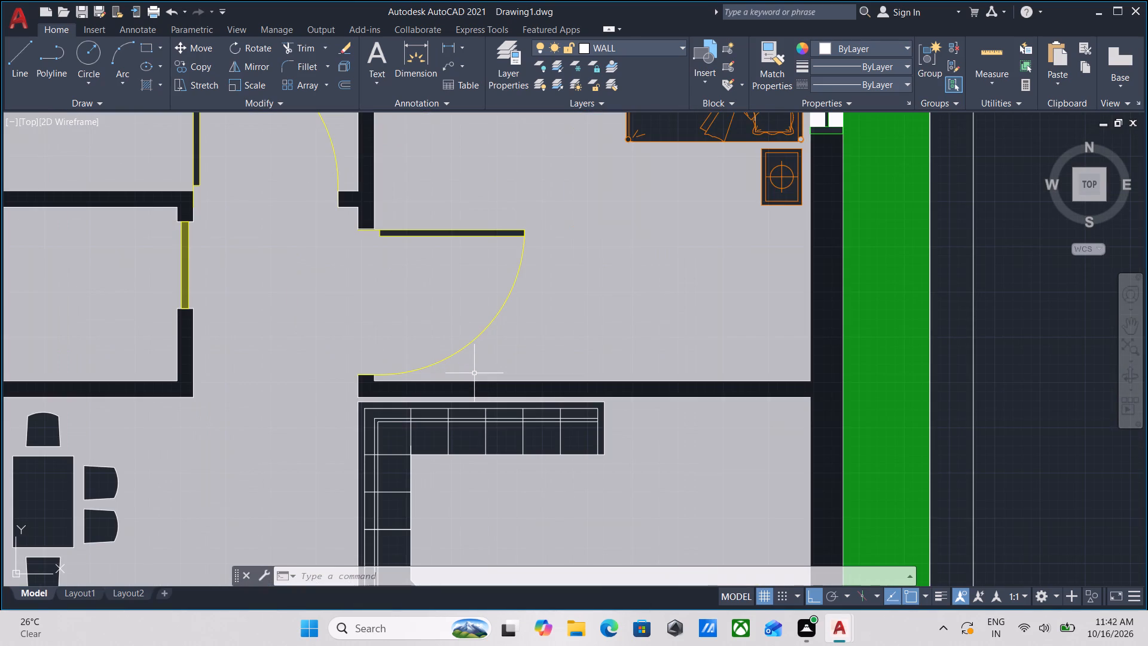
{"action": "scroll", "coordinate": [474, 373], "scroll_direction": "down", "scroll_amount": 1}
{"action": "middle_click_drag", "start_coordinate": [474, 373], "coordinate": [474, 339]}
{"action": "scroll", "coordinate": [421, 370], "scroll_direction": "down", "scroll_amount": 1}
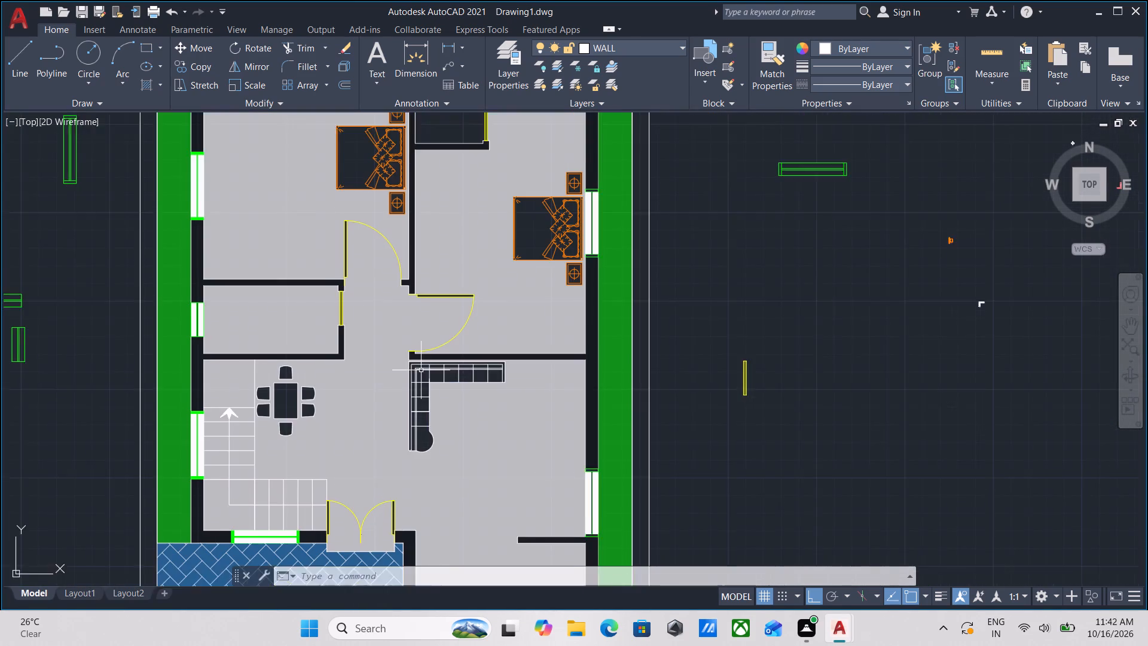
{"action": "middle_click_drag", "start_coordinate": [421, 370], "coordinate": [445, 322]}
{"action": "scroll", "coordinate": [412, 350], "scroll_direction": "down", "scroll_amount": 1}
{"action": "middle_click_drag", "start_coordinate": [419, 356], "coordinate": [448, 278]}
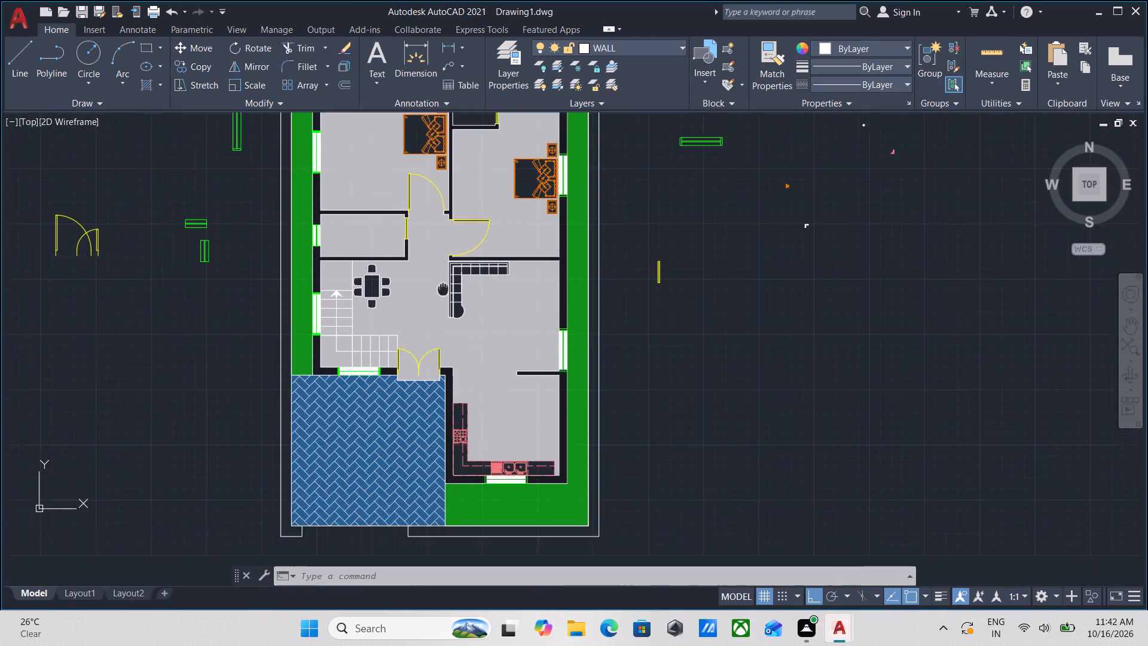
{"action": "middle_click_drag", "start_coordinate": [448, 278], "coordinate": [463, 246]}
{"action": "middle_click_drag", "start_coordinate": [430, 401], "coordinate": [305, 462]}
{"action": "middle_click_drag", "start_coordinate": [579, 371], "coordinate": [486, 447]}
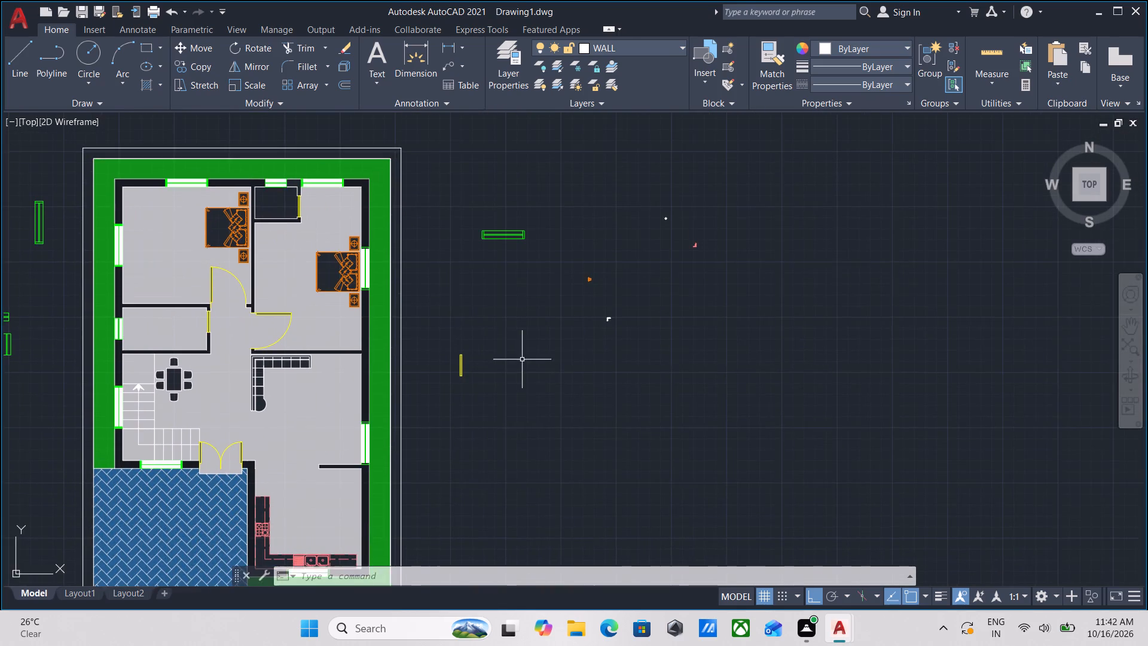
{"action": "scroll", "coordinate": [473, 361], "scroll_direction": "up", "scroll_amount": 1}
{"action": "middle_click_drag", "start_coordinate": [463, 350], "coordinate": [491, 314]}
{"action": "scroll", "coordinate": [478, 327], "scroll_direction": "down", "scroll_amount": 1}
{"action": "middle_click_drag", "start_coordinate": [484, 324], "coordinate": [478, 396]}
{"action": "scroll", "coordinate": [500, 292], "scroll_direction": "up", "scroll_amount": 2}
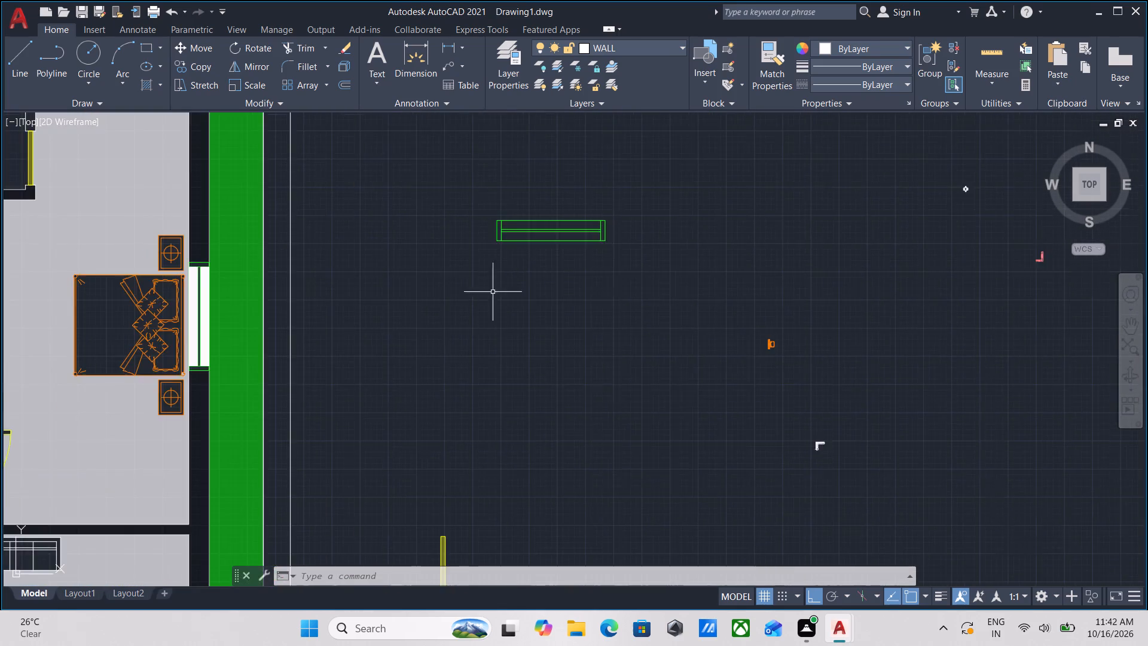
{"action": "middle_click_drag", "start_coordinate": [471, 290], "coordinate": [495, 429]}
{"action": "scroll", "coordinate": [471, 290], "scroll_direction": "down", "scroll_amount": 1}
{"action": "middle_click_drag", "start_coordinate": [446, 313], "coordinate": [455, 343]}
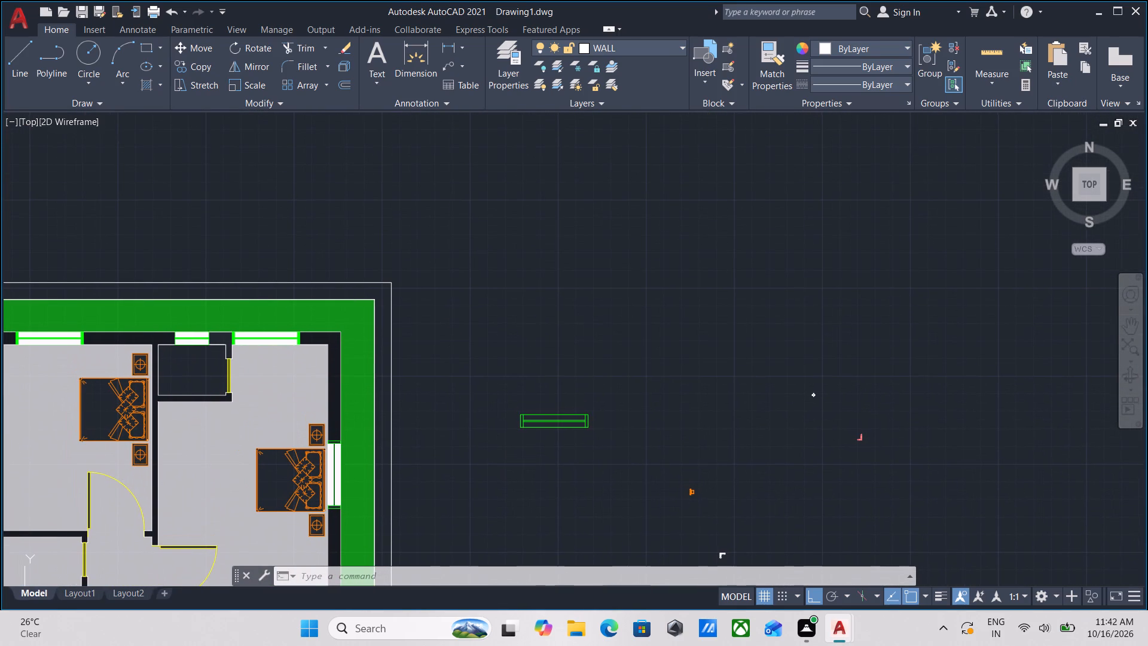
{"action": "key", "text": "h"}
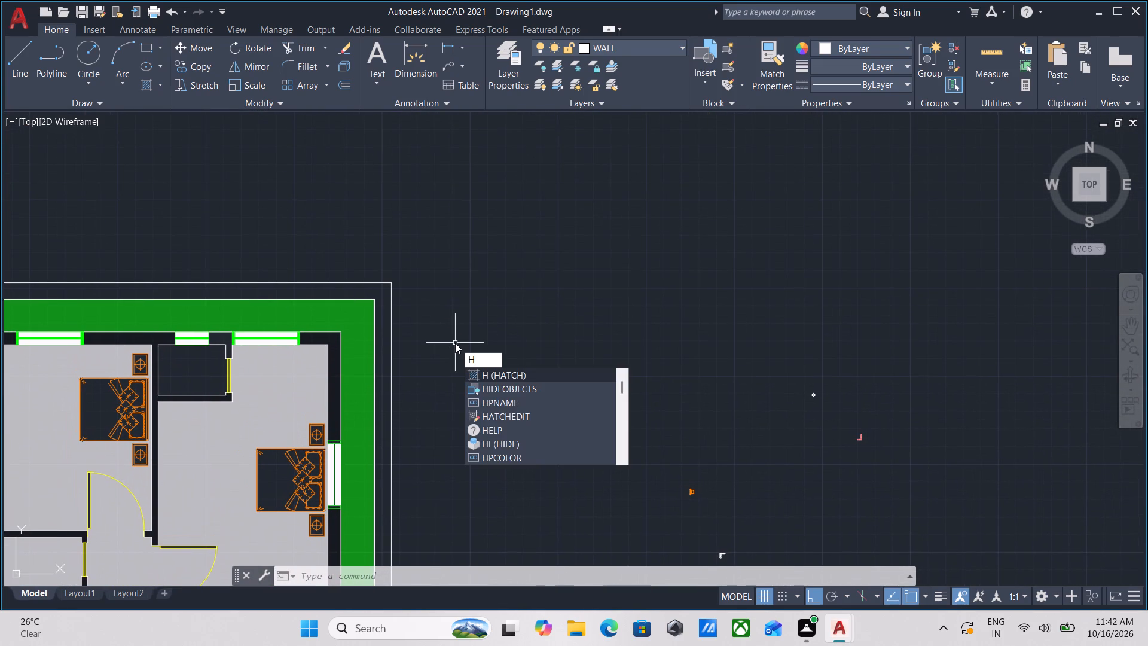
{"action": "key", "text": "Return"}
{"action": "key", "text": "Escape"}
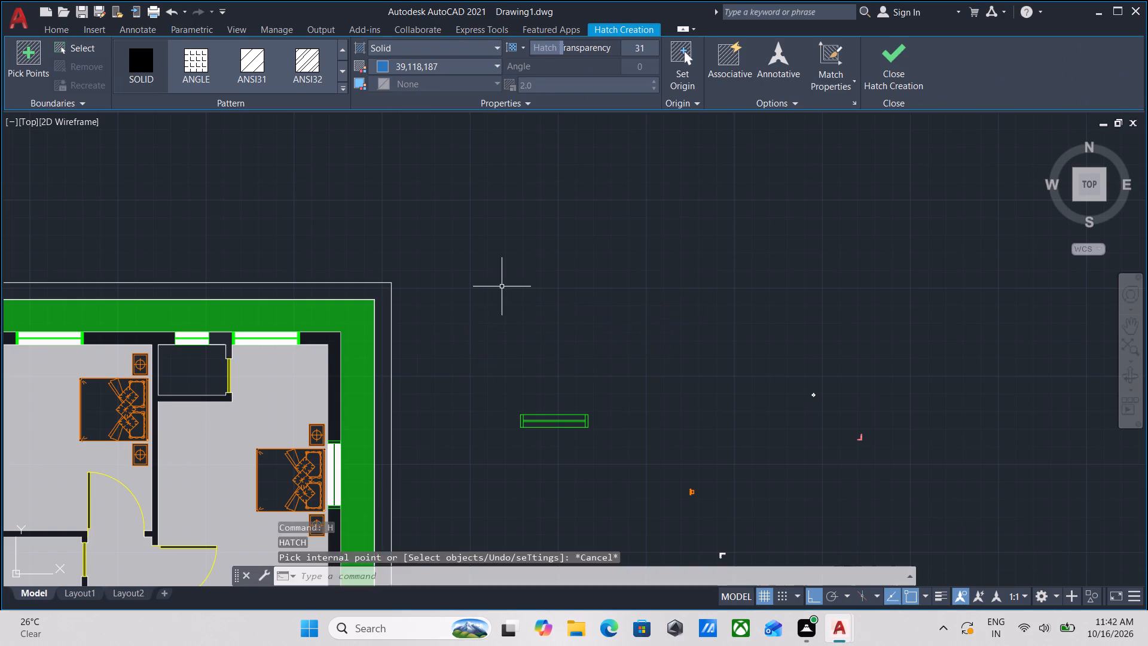
Create a new layer named MAIN GATE.
{"action": "scroll", "coordinate": [502, 287], "scroll_direction": "down", "scroll_amount": 2}
{"action": "middle_click_drag", "start_coordinate": [504, 434], "coordinate": [514, 304]}
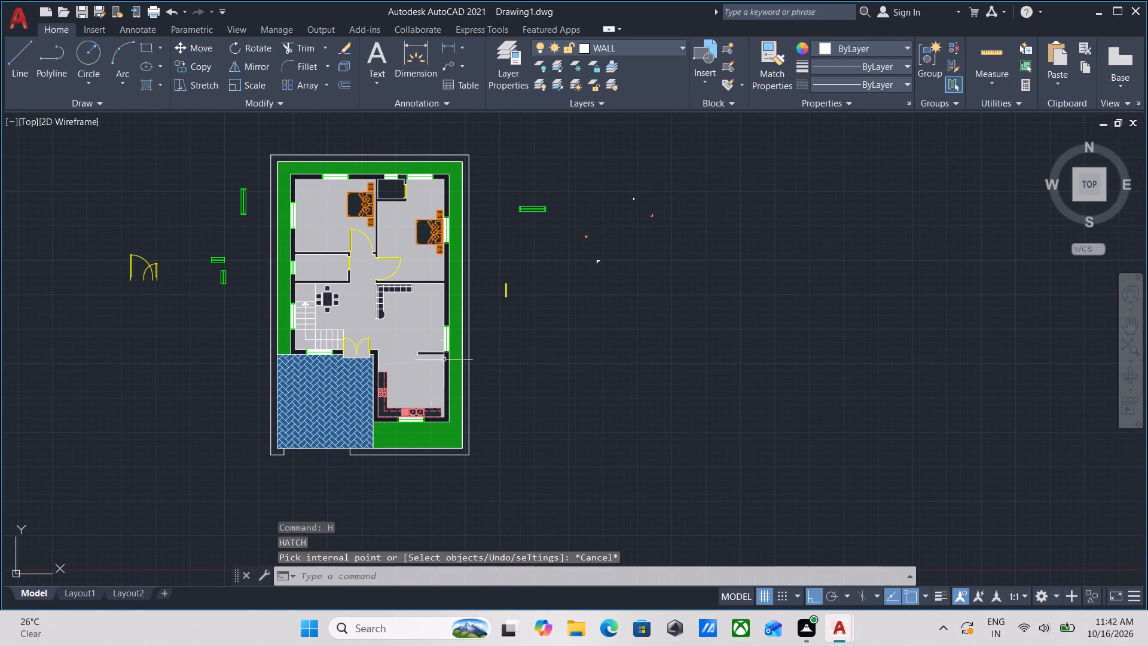
{"action": "middle_click_drag", "start_coordinate": [506, 356], "coordinate": [451, 493]}
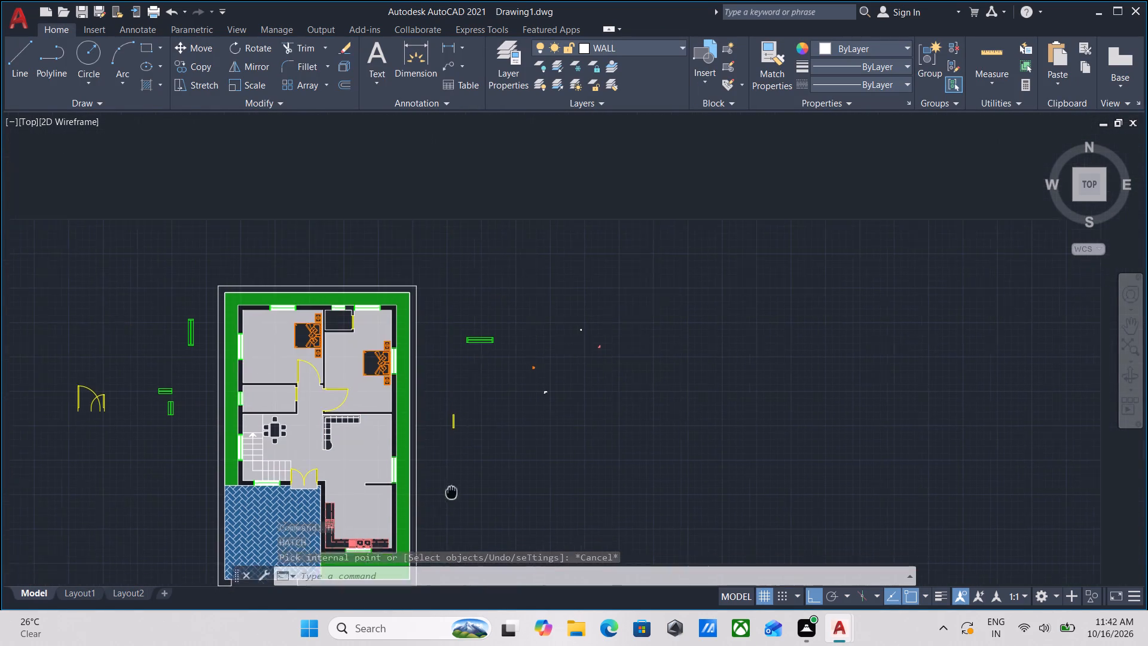
{"action": "middle_click_drag", "start_coordinate": [451, 493], "coordinate": [450, 498]}
{"action": "left_click", "coordinate": [584, 46]}
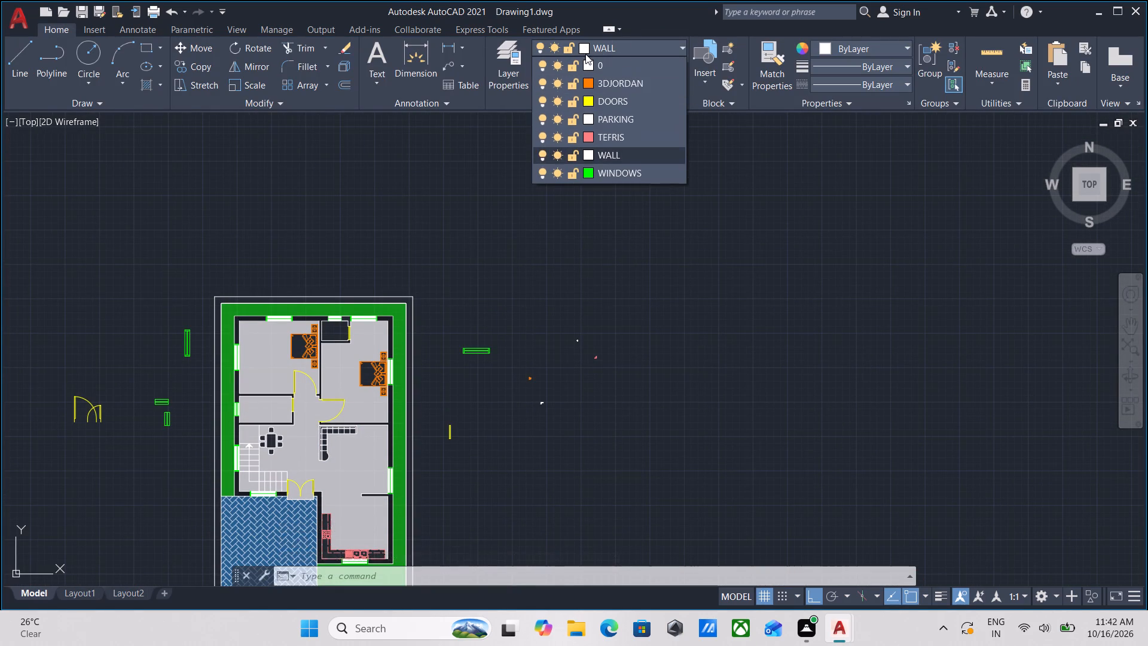
{"action": "left_click", "coordinate": [506, 56]}
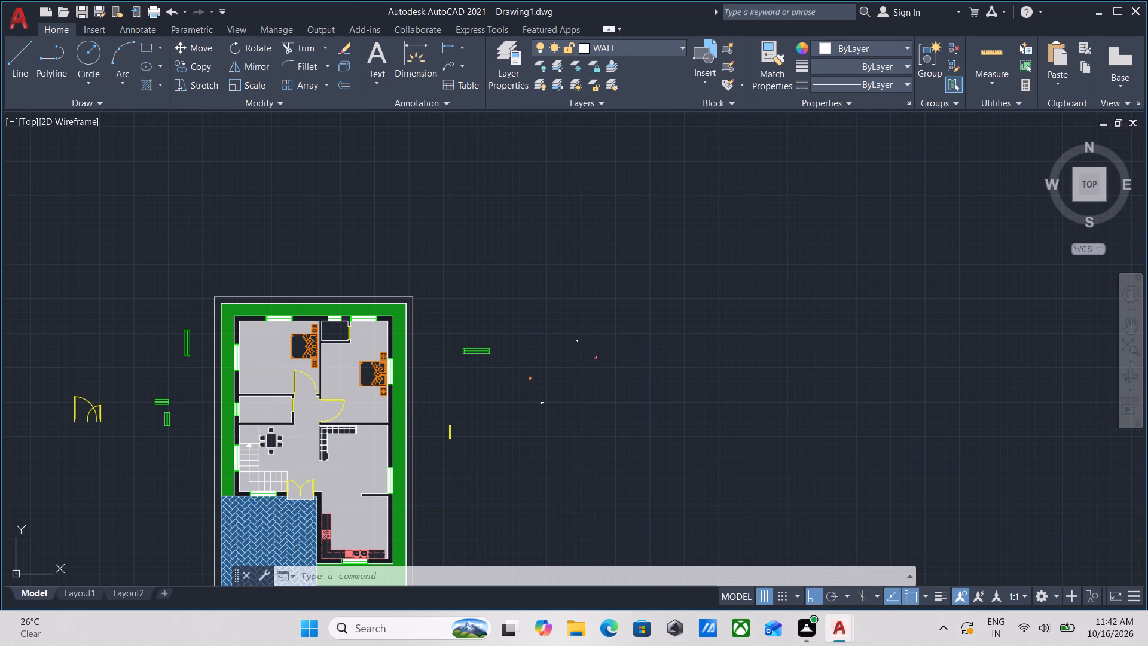
{"action": "left_click", "coordinate": [527, 57]}
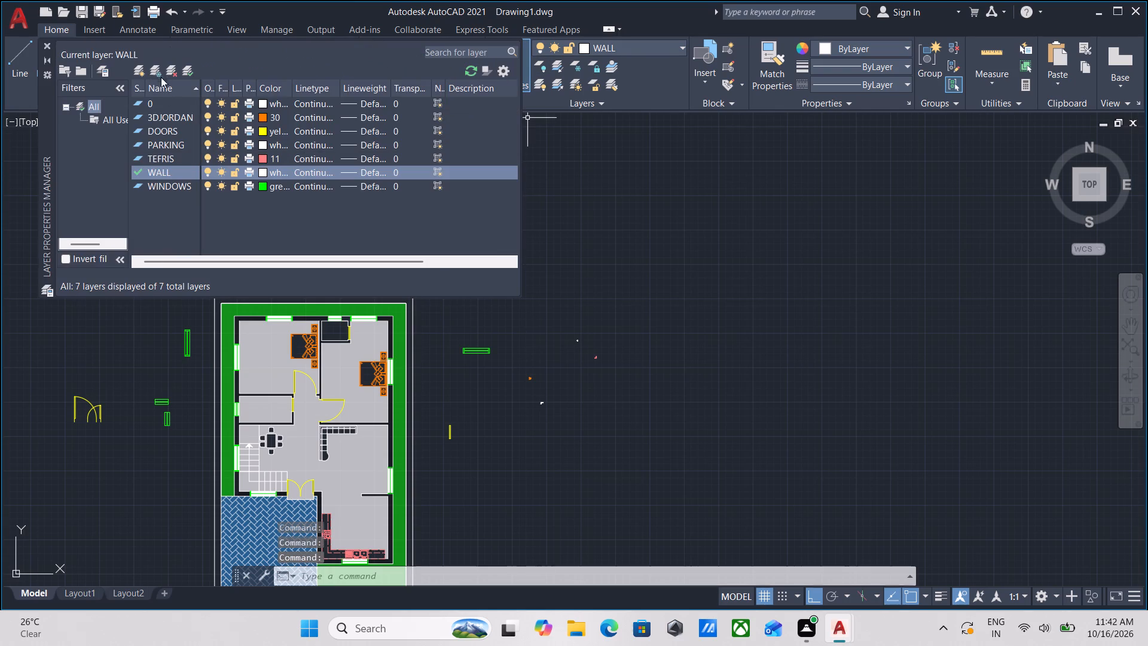
{"action": "left_click", "coordinate": [147, 71]}
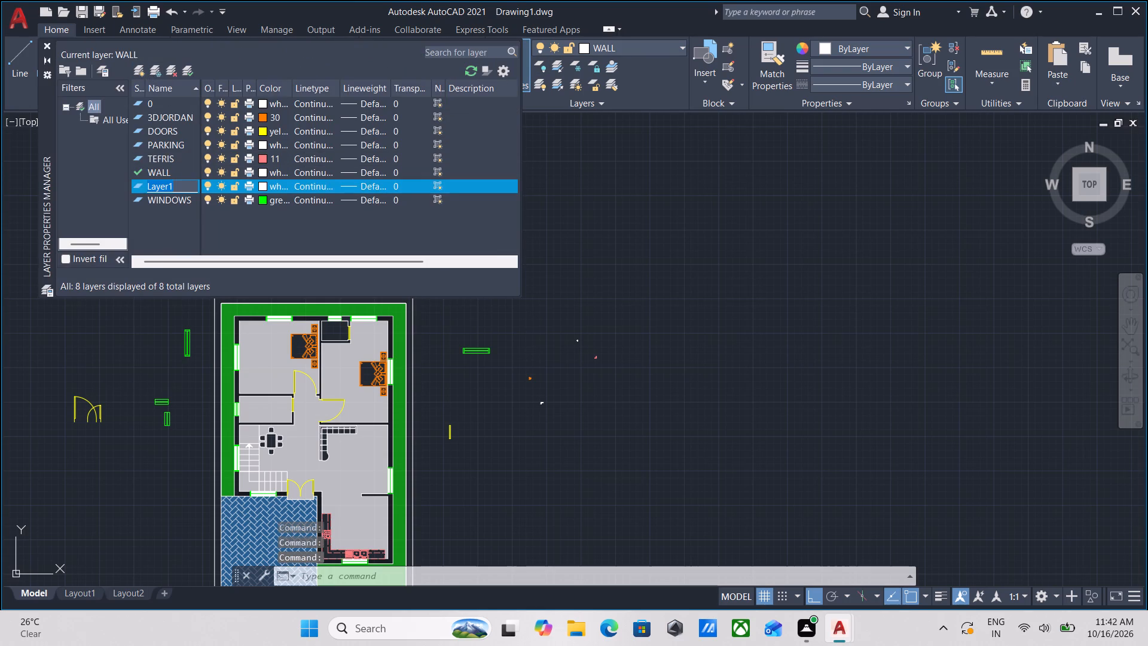
{"action": "key", "text": "BackSpace"}
{"action": "type", "text": "MAIN"}
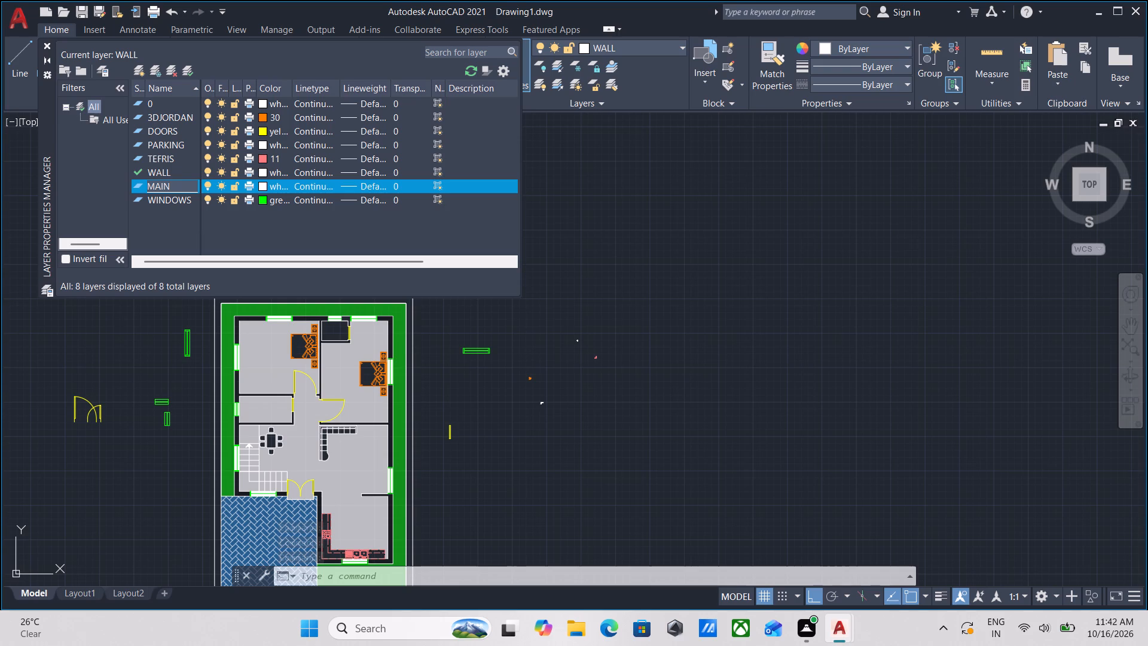
{"action": "key", "text": "space"}
{"action": "type", "text": "GATE"}
Set the MAIN GATE layer's colour to index colour 240 and close the layer manager.
{"action": "left_click", "coordinate": [264, 188]}
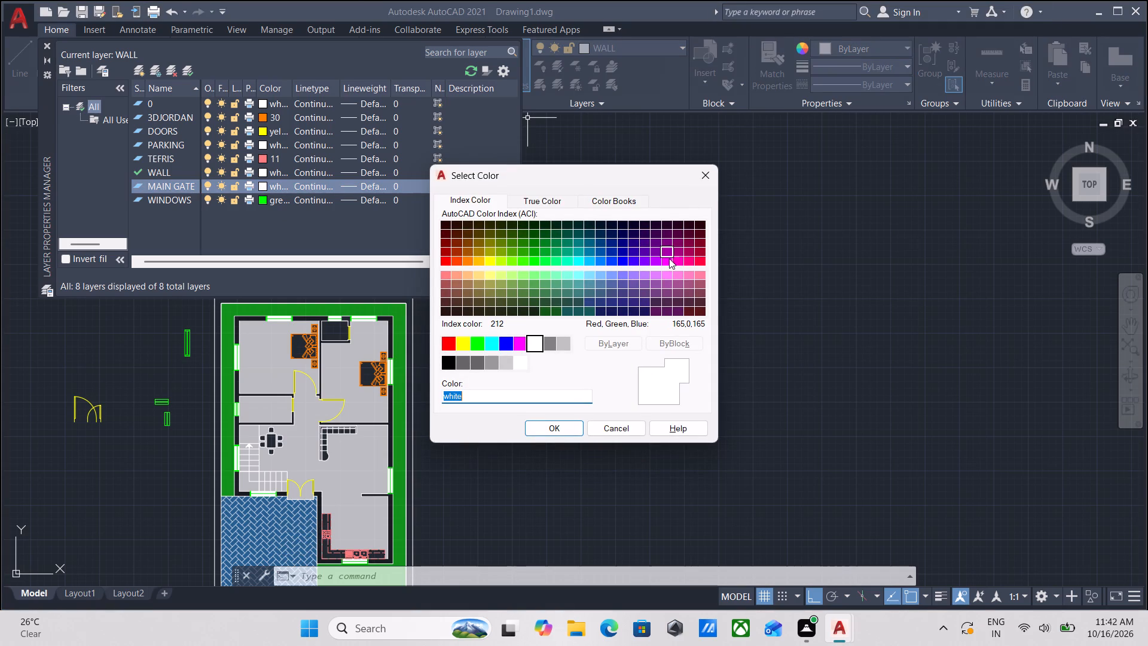
{"action": "left_click", "coordinate": [699, 262]}
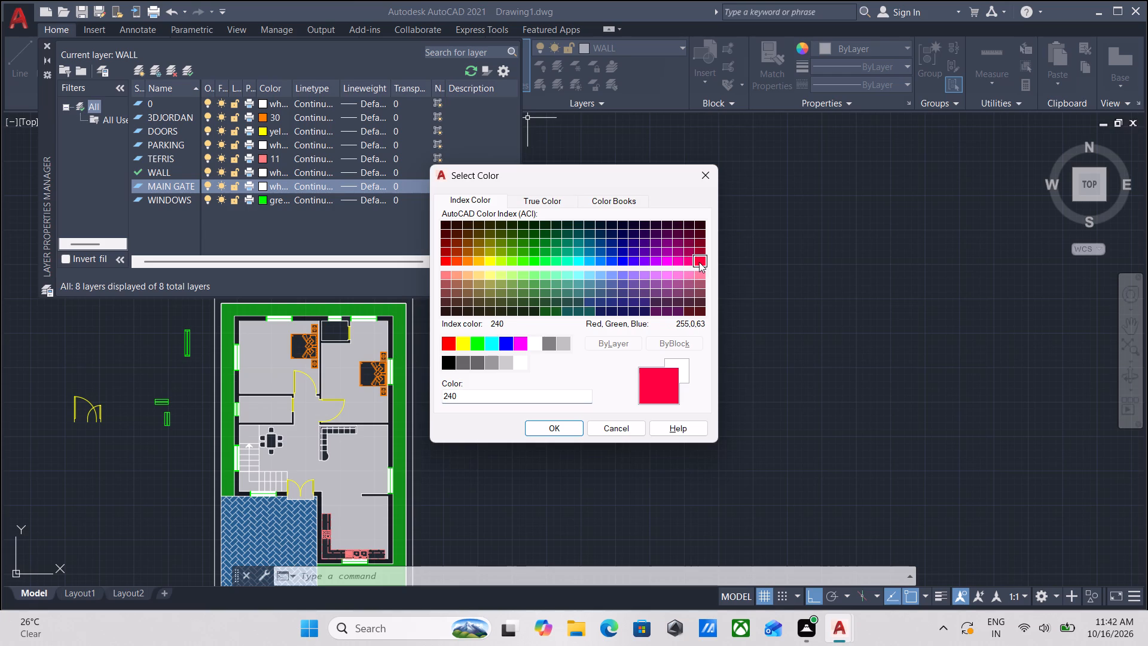
{"action": "left_click", "coordinate": [553, 426]}
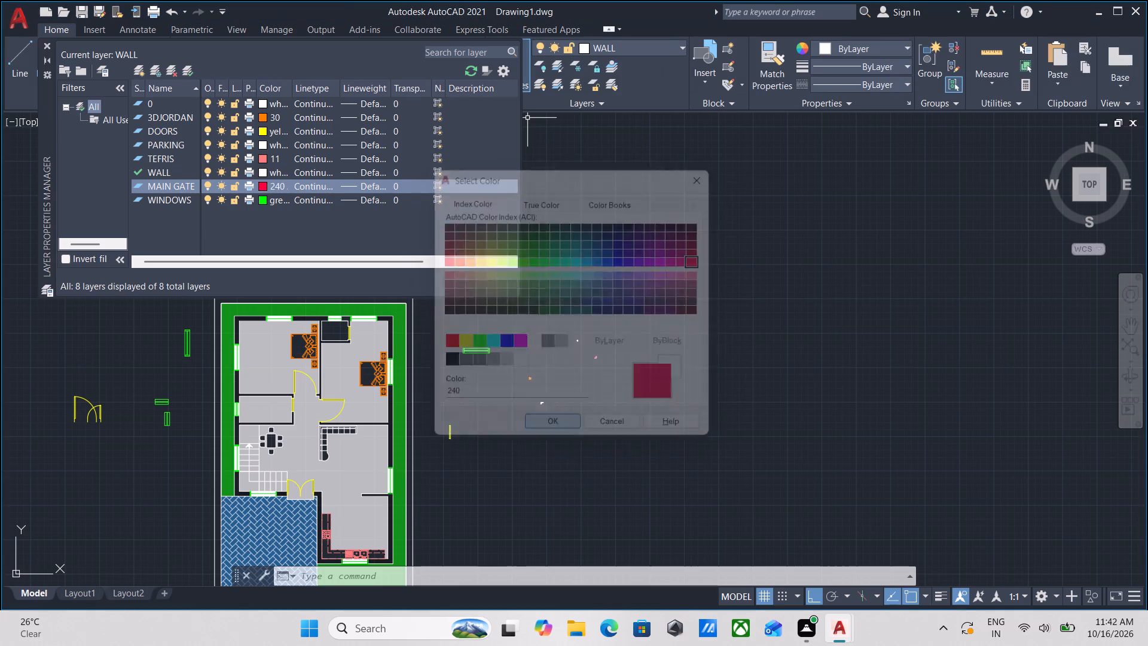
{"action": "scroll", "coordinate": [513, 513], "scroll_direction": "down", "scroll_amount": 1}
{"action": "middle_click_drag", "start_coordinate": [514, 507], "coordinate": [515, 336]}
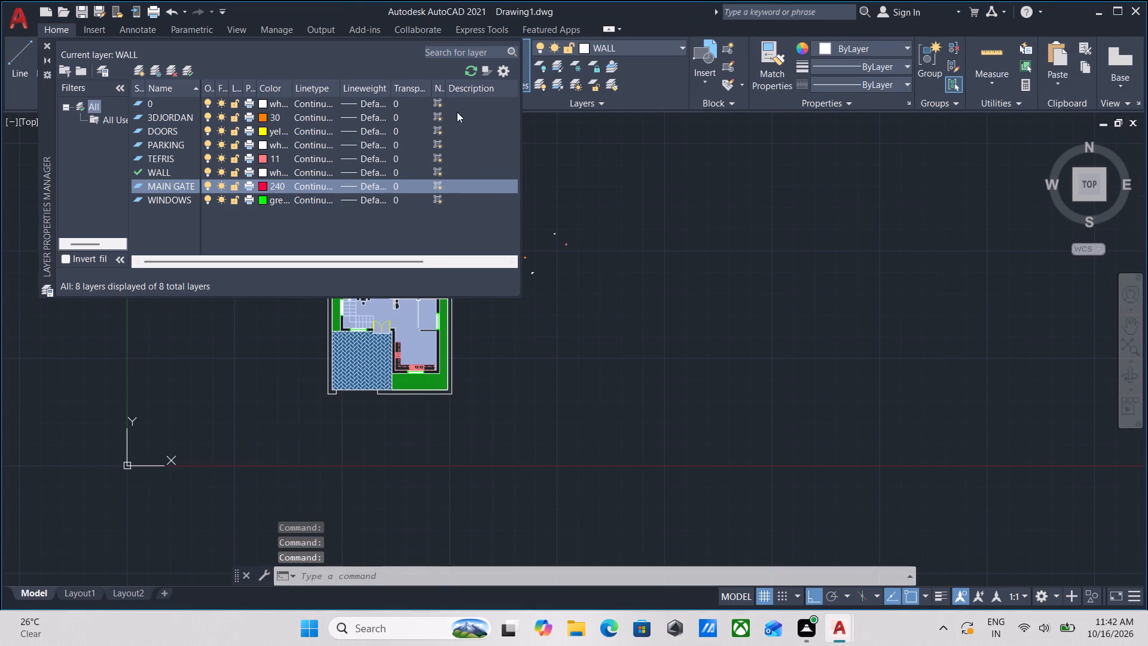
{"action": "left_click", "coordinate": [44, 43]}
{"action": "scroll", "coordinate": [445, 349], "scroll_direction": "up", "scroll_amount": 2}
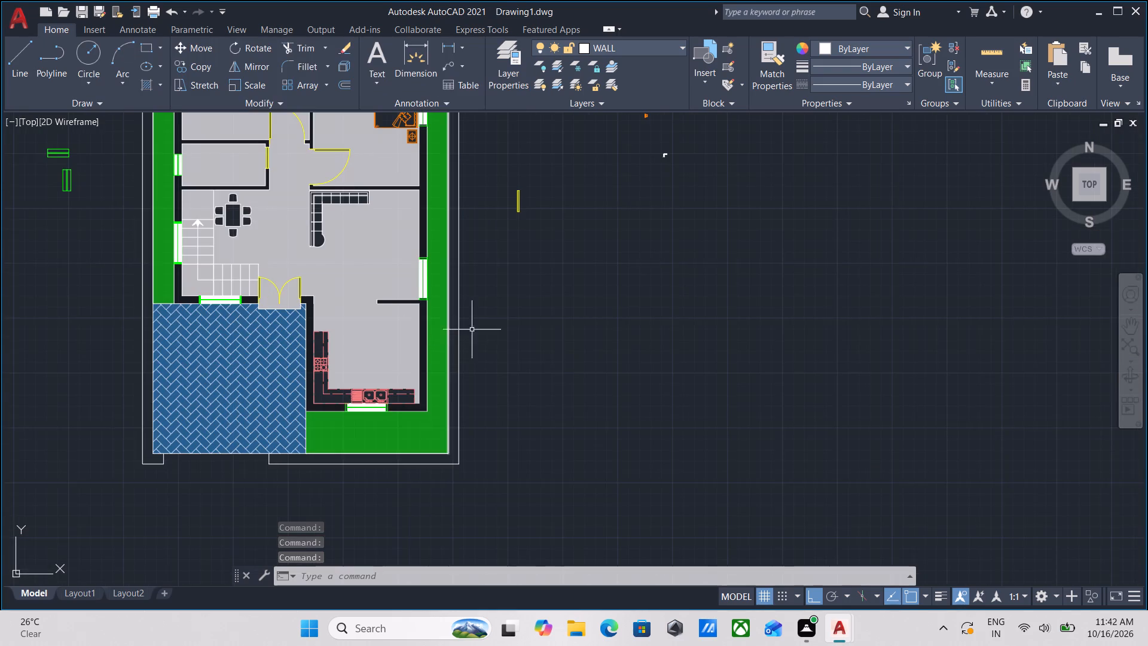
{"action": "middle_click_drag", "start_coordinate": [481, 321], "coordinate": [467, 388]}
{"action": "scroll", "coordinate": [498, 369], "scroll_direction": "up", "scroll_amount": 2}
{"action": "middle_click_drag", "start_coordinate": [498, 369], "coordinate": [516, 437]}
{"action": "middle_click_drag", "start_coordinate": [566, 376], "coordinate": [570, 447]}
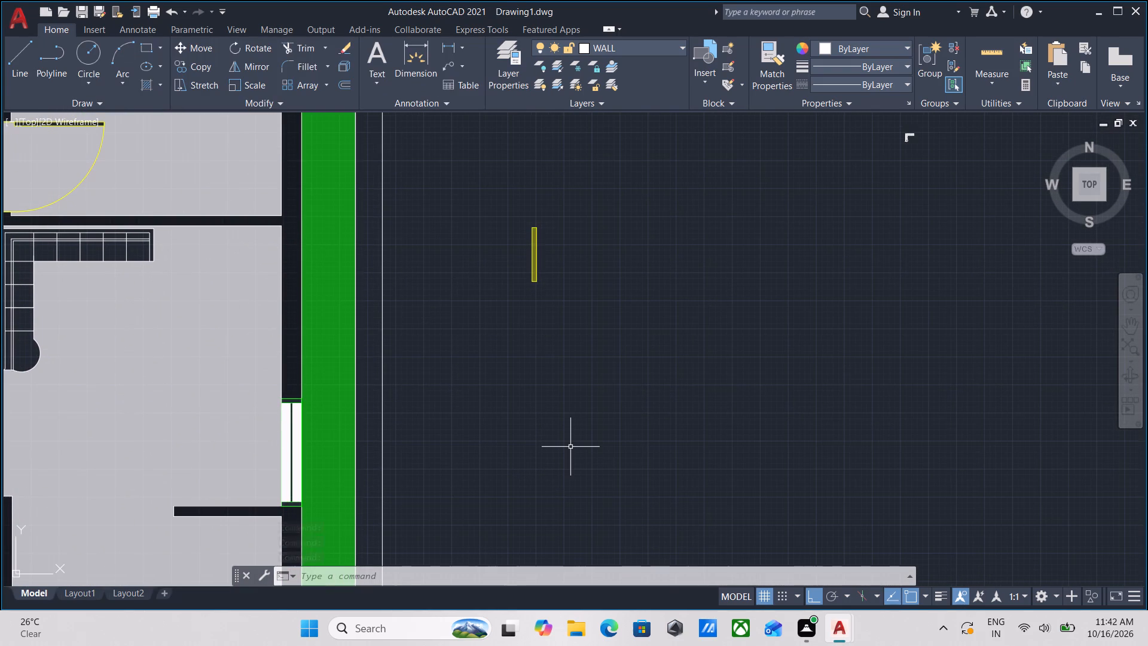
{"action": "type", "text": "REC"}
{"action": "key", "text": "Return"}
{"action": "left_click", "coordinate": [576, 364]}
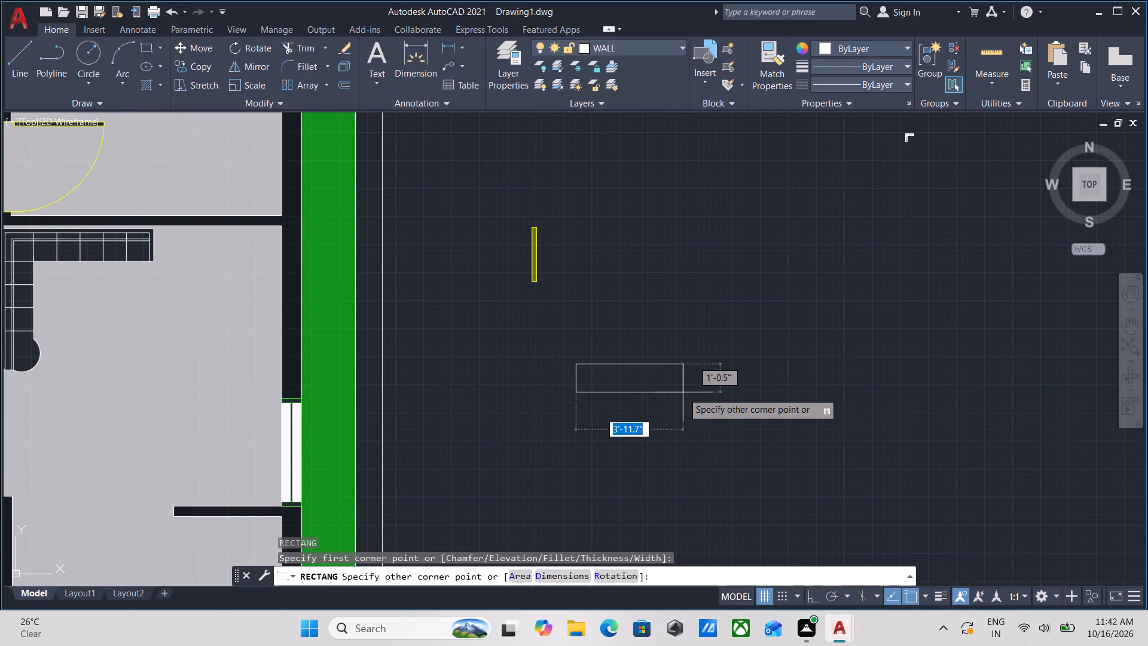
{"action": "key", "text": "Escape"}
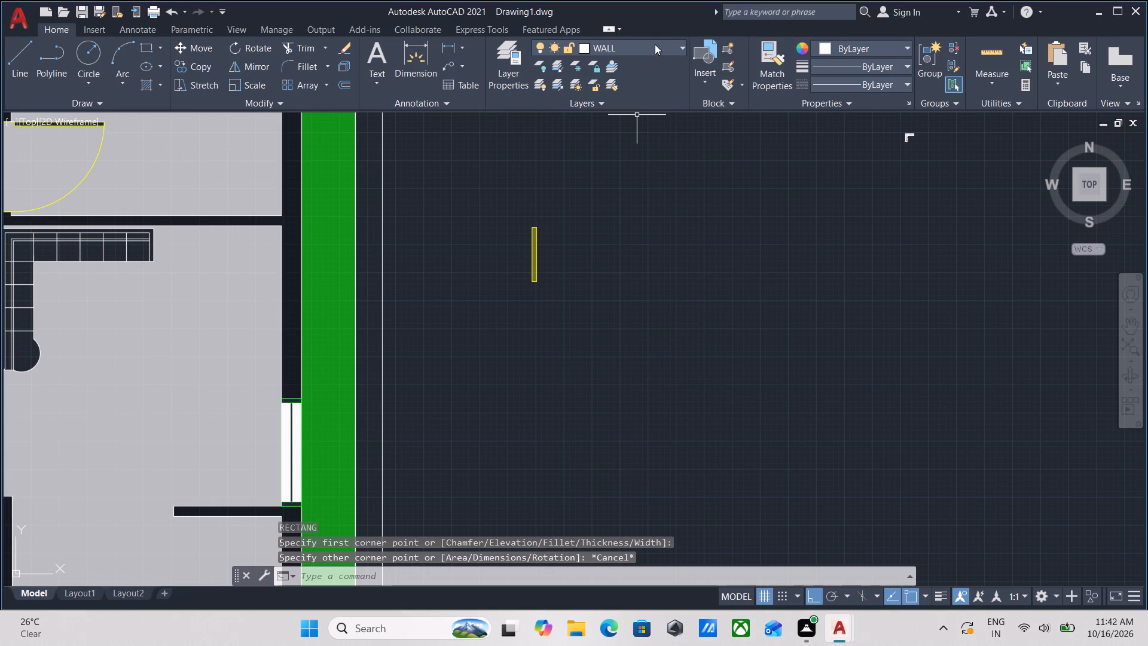
Make the MAIN GATE layer current.
{"action": "left_click", "coordinate": [655, 42]}
{"action": "left_click", "coordinate": [636, 120]}
Draw a 10' by 4" horizontal rectangle for the gate in the empty area beside the house plan.
{"action": "scroll", "coordinate": [652, 372], "scroll_direction": "down", "scroll_amount": 1}
{"action": "middle_click_drag", "start_coordinate": [651, 363], "coordinate": [629, 288]}
{"action": "scroll", "coordinate": [617, 343], "scroll_direction": "up", "scroll_amount": 1}
{"action": "middle_click_drag", "start_coordinate": [615, 357], "coordinate": [633, 344]}
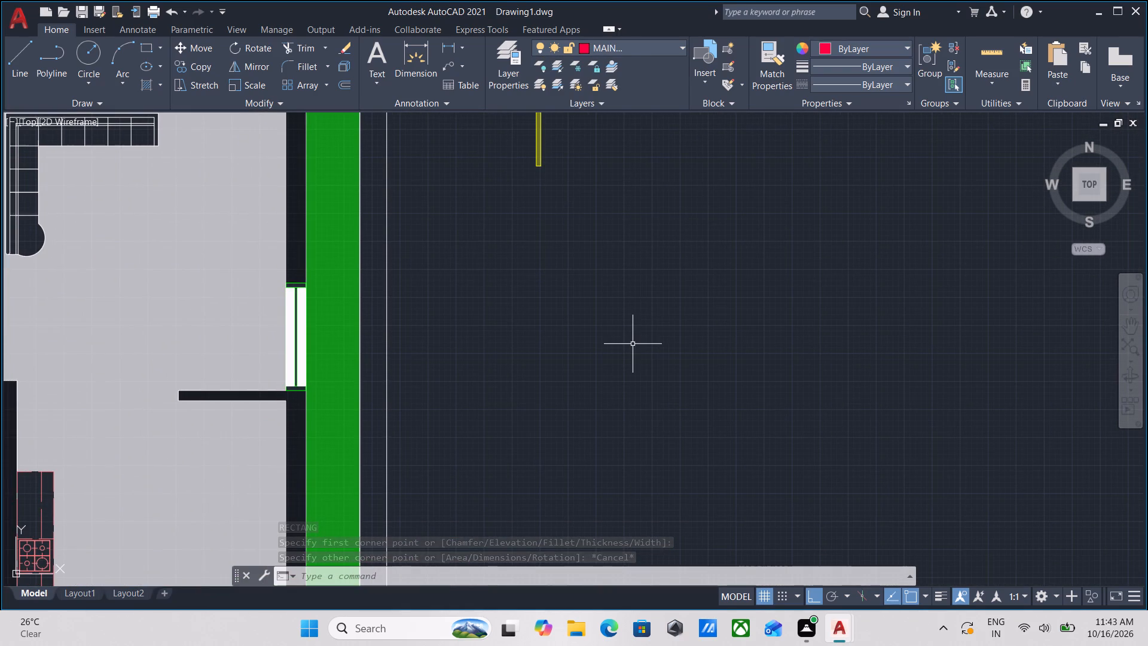
{"action": "type", "text": "REC"}
{"action": "key", "text": "Return"}
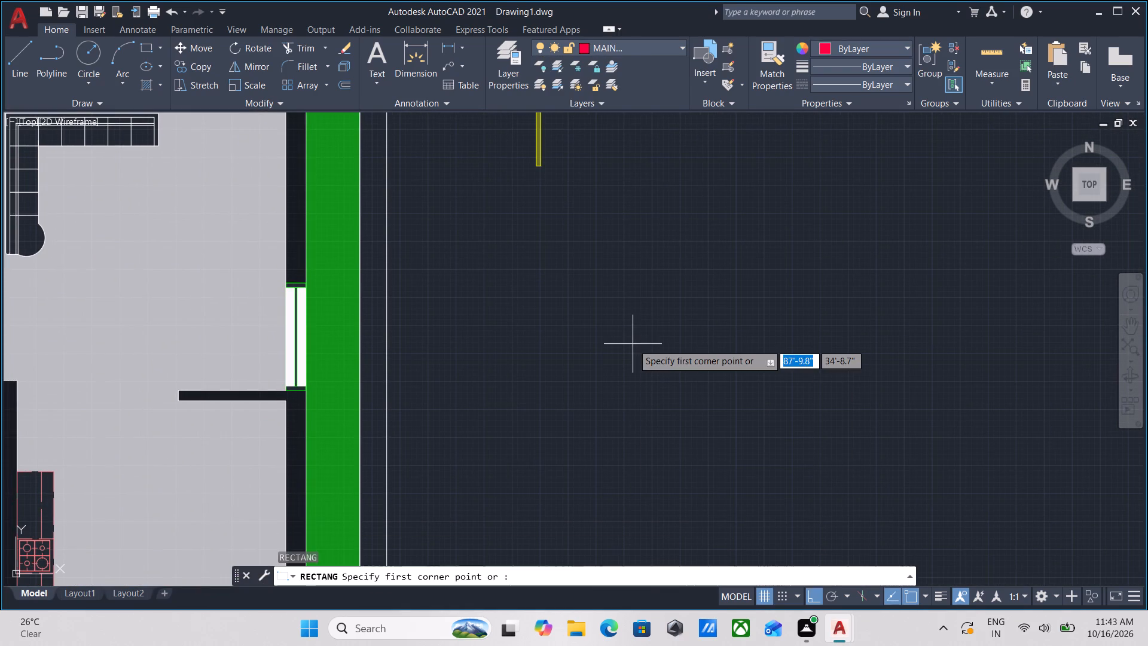
{"action": "left_click", "coordinate": [572, 334]}
{"action": "middle_click_drag", "start_coordinate": [842, 366], "coordinate": [728, 440]}
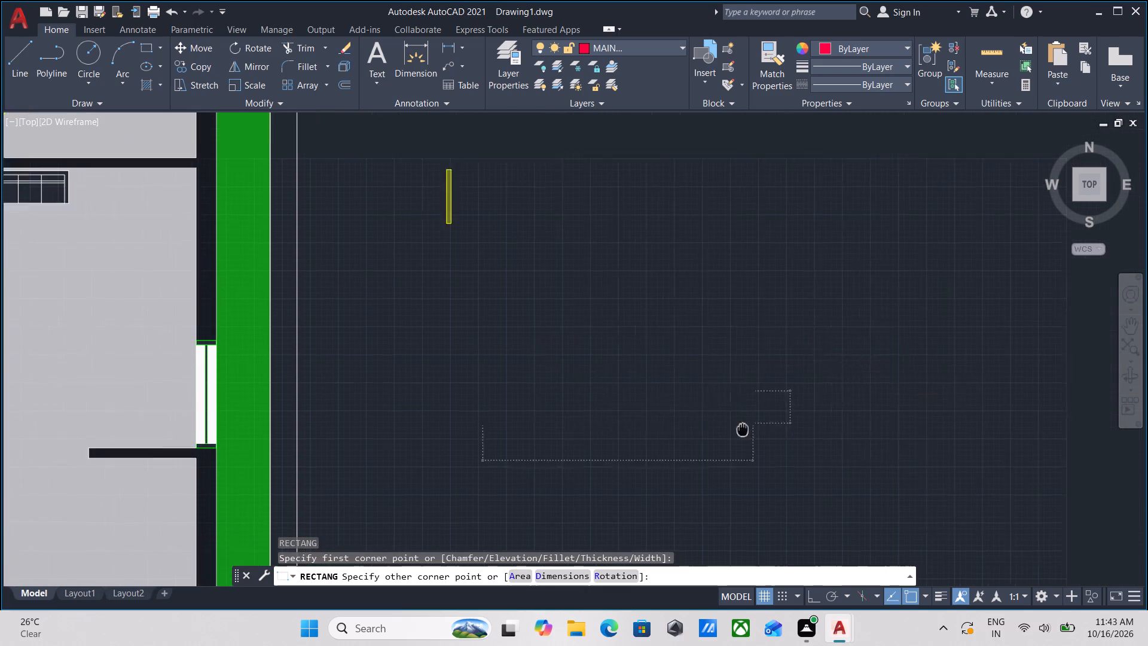
{"action": "middle_click_drag", "start_coordinate": [728, 440], "coordinate": [721, 446]}
{"action": "scroll", "coordinate": [833, 441], "scroll_direction": "down", "scroll_amount": 1}
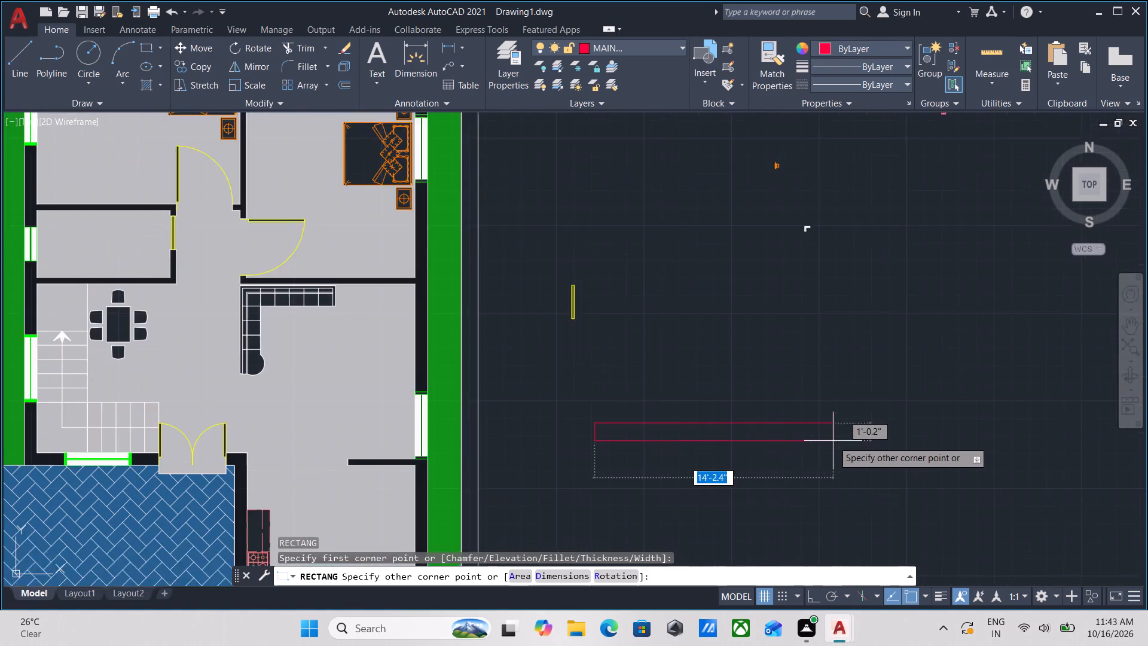
{"action": "middle_click_drag", "start_coordinate": [833, 440], "coordinate": [871, 291]}
{"action": "scroll", "coordinate": [883, 269], "scroll_direction": "down", "scroll_amount": 1}
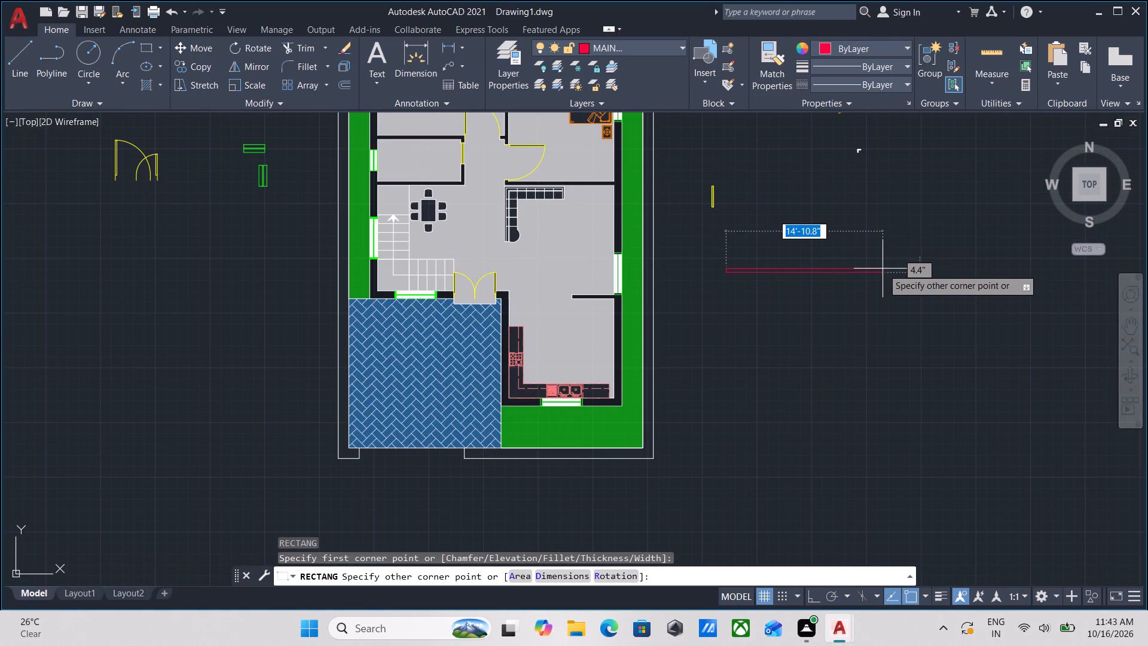
{"action": "scroll", "coordinate": [886, 267], "scroll_direction": "up", "scroll_amount": 1}
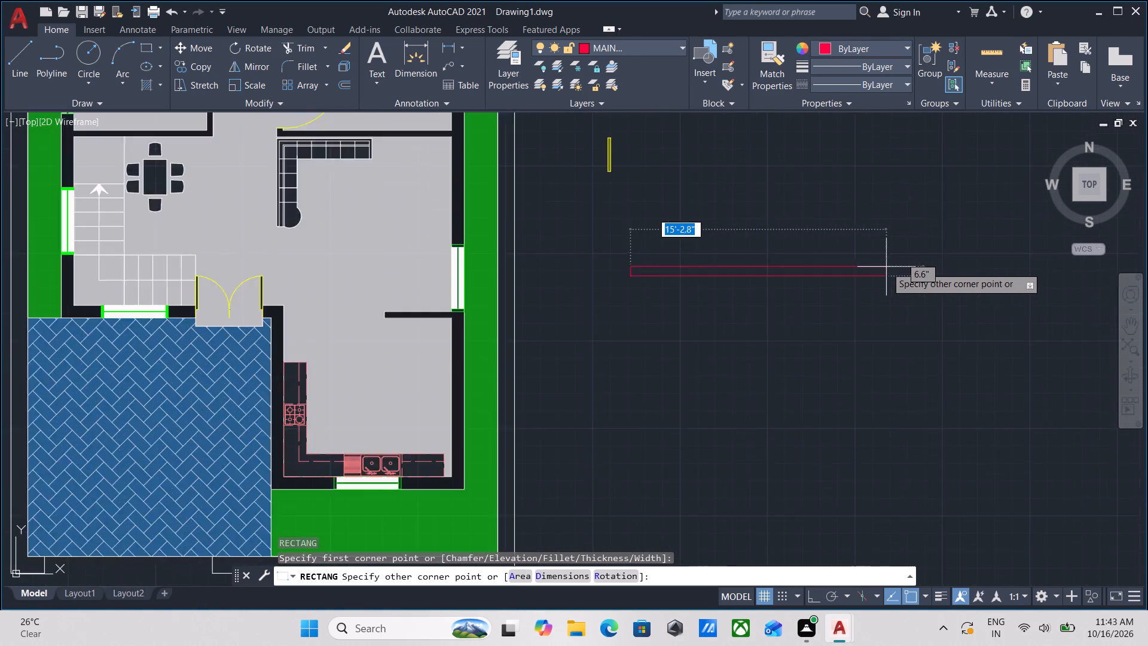
{"action": "scroll", "coordinate": [886, 267], "scroll_direction": "up", "scroll_amount": 1}
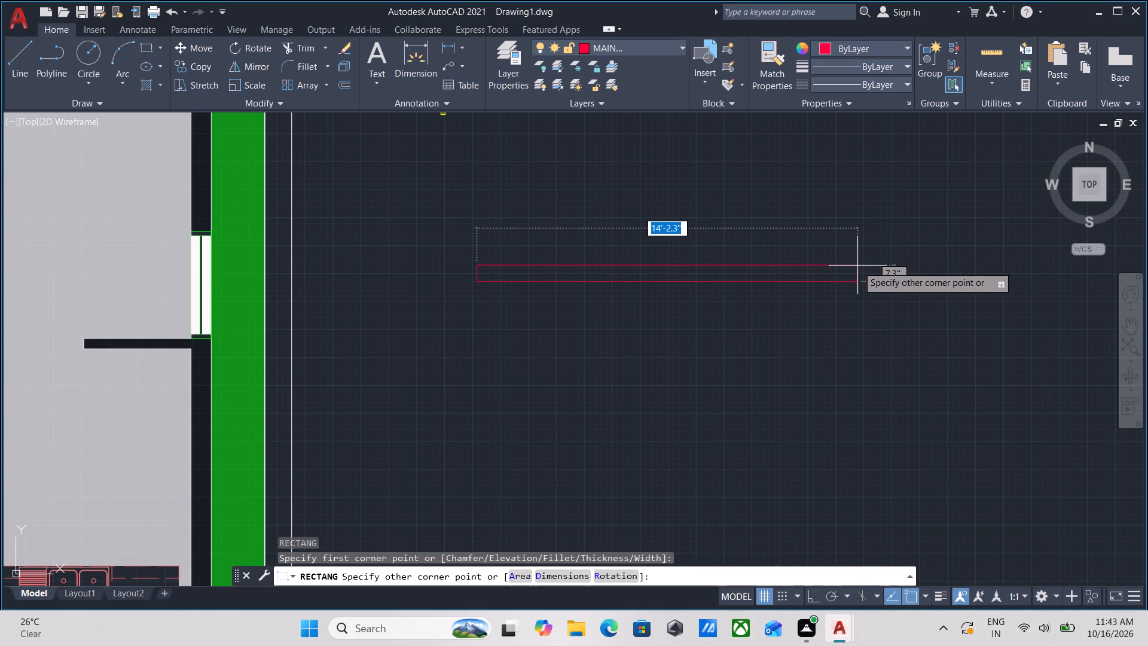
{"action": "type", "text": "10'"}
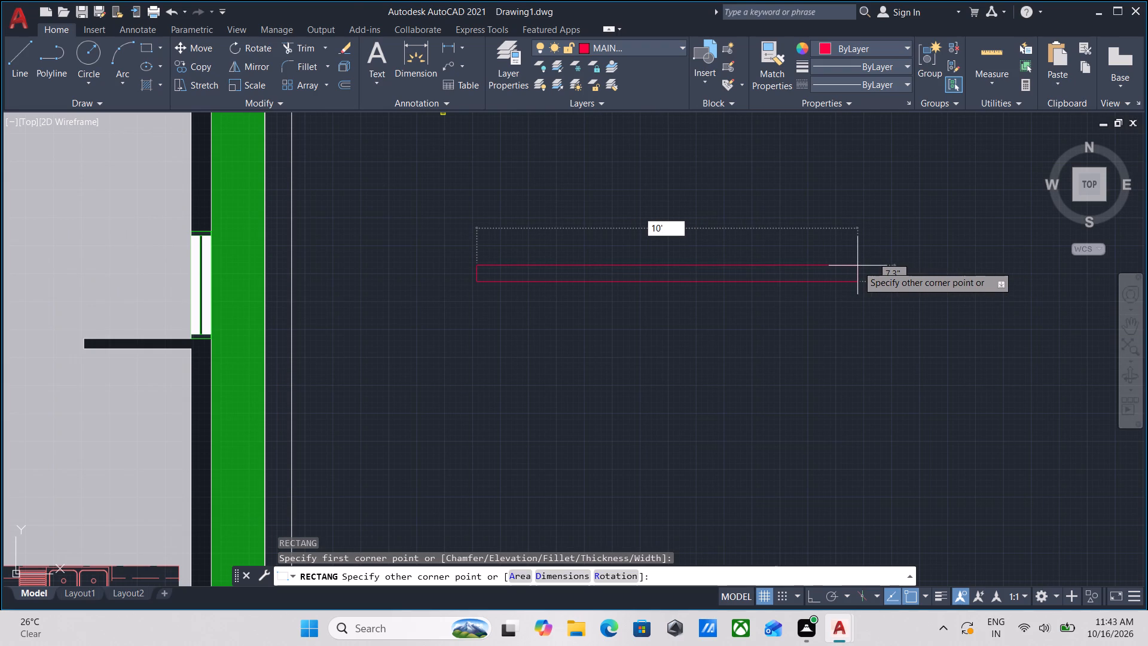
{"action": "key", "text": "Tab"}
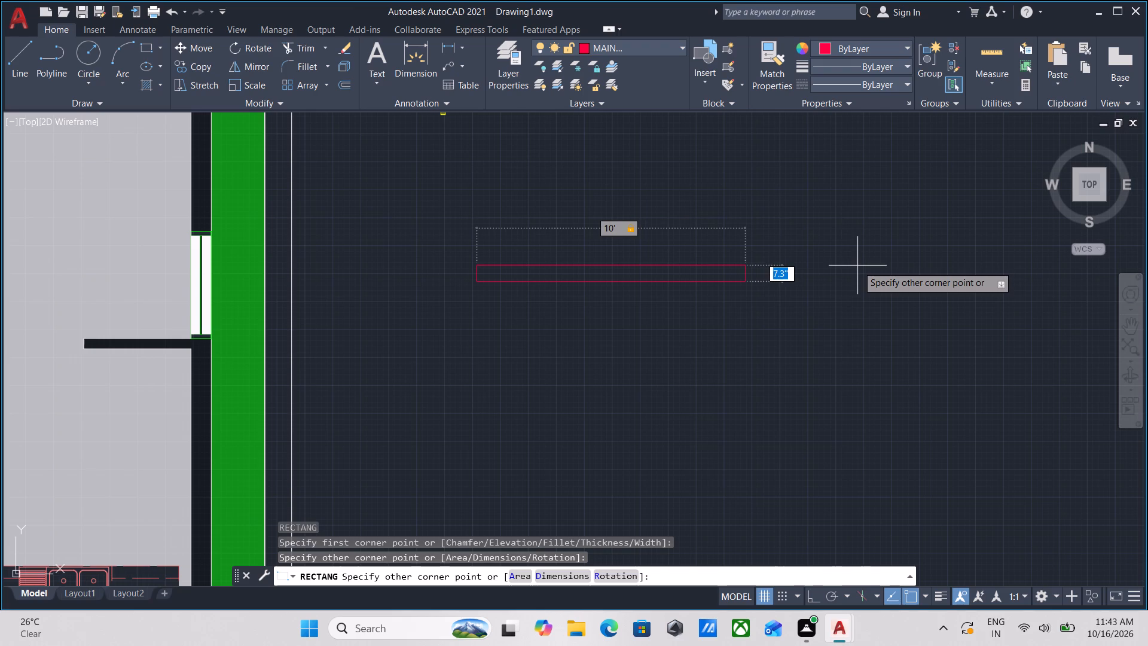
{"action": "key", "text": "4"}
{"action": "key", "text": "shift+quotedbl"}
{"action": "key", "text": "Return"}
Draw a short vertical line from the centre of the gate rectangle to its upper edge.
{"action": "scroll", "coordinate": [619, 319], "scroll_direction": "up", "scroll_amount": 1}
{"action": "middle_click_drag", "start_coordinate": [586, 310], "coordinate": [591, 338]}
{"action": "scroll", "coordinate": [589, 329], "scroll_direction": "up", "scroll_amount": 1}
{"action": "key", "text": "l"}
{"action": "key", "text": "Return"}
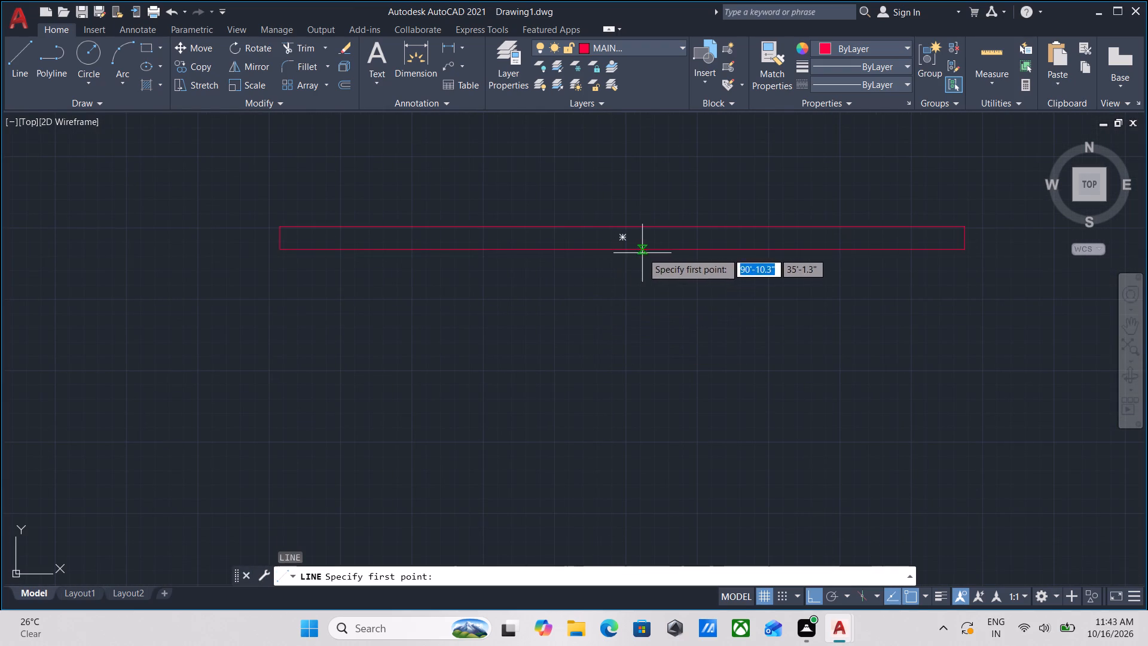
{"action": "left_click", "coordinate": [625, 234]}
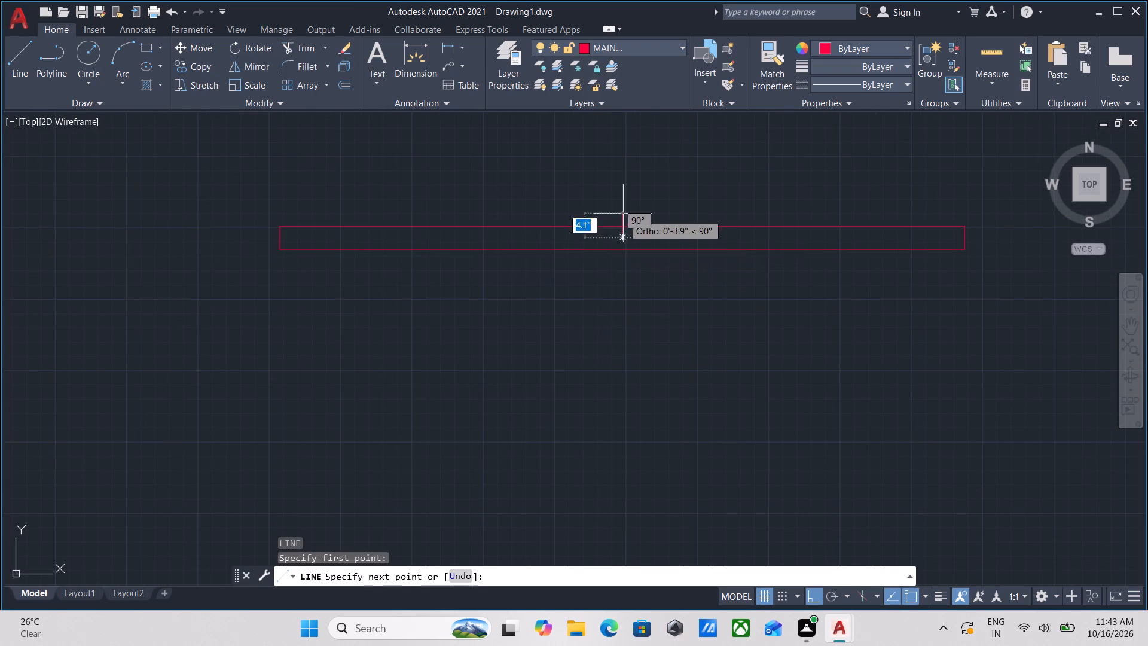
{"action": "scroll", "coordinate": [625, 220], "scroll_direction": "up", "scroll_amount": 2}
{"action": "left_click", "coordinate": [621, 233]}
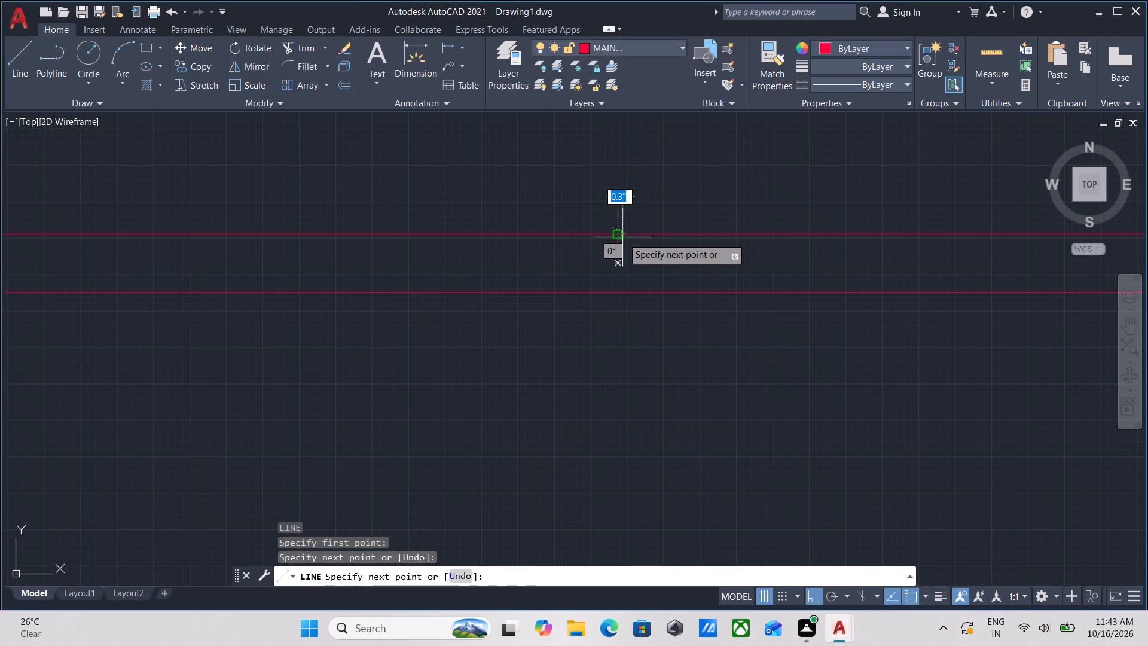
{"action": "key", "text": "Escape"}
Stretch the short line's lower end to the gate rectangle's lower edge, dividing the gate into two halves.
{"action": "scroll", "coordinate": [623, 240], "scroll_direction": "up", "scroll_amount": 1}
{"action": "left_click", "coordinate": [624, 246]}
{"action": "left_click", "coordinate": [591, 251]}
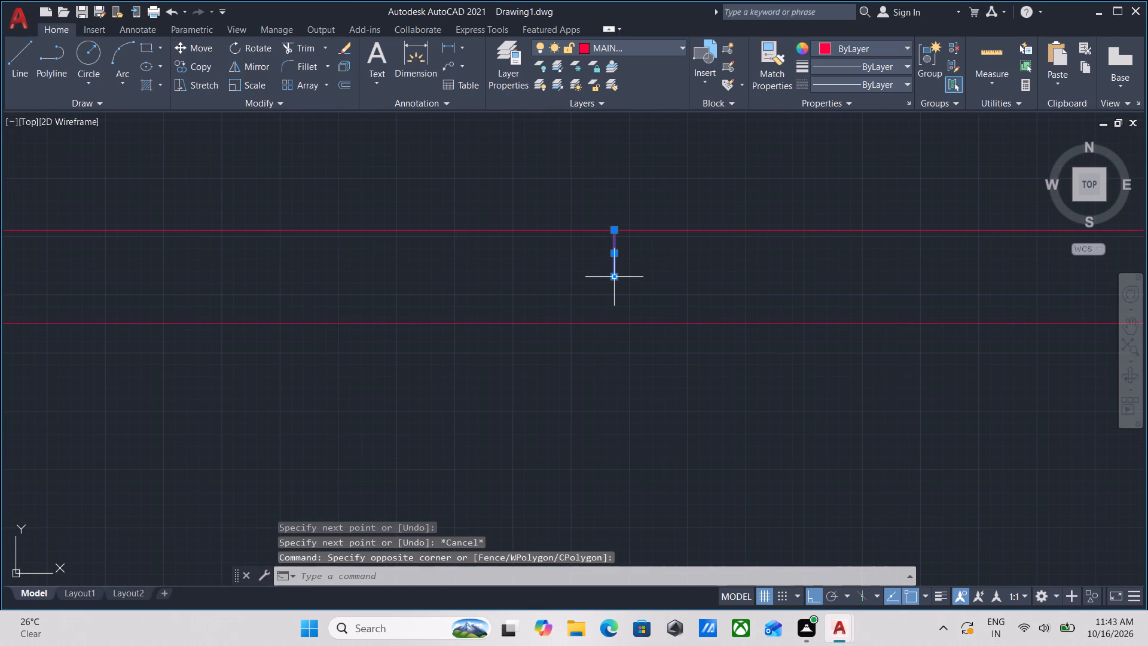
{"action": "left_click", "coordinate": [614, 279]}
{"action": "left_click", "coordinate": [618, 325]}
{"action": "key", "text": "Escape"}
Hatch both halves of the gate rectangle with a solid fill in Red.
{"action": "scroll", "coordinate": [618, 325], "scroll_direction": "down", "scroll_amount": 2}
{"action": "middle_click_drag", "start_coordinate": [618, 325], "coordinate": [607, 366]}
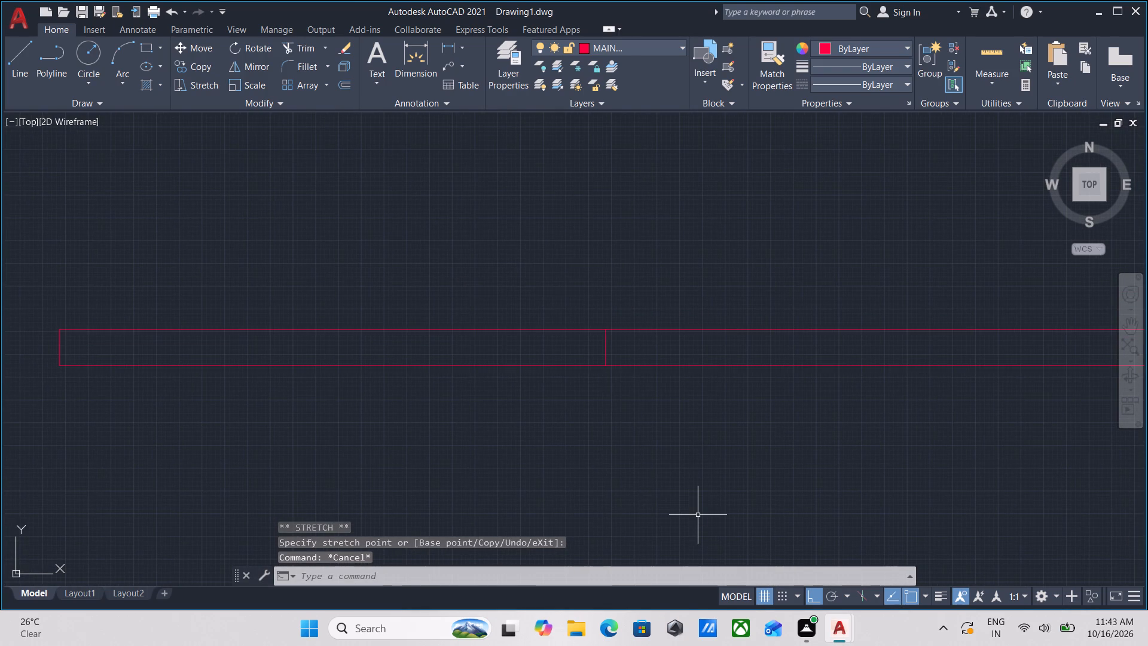
{"action": "key", "text": "h"}
{"action": "key", "text": "Return"}
{"action": "left_click", "coordinate": [677, 343]}
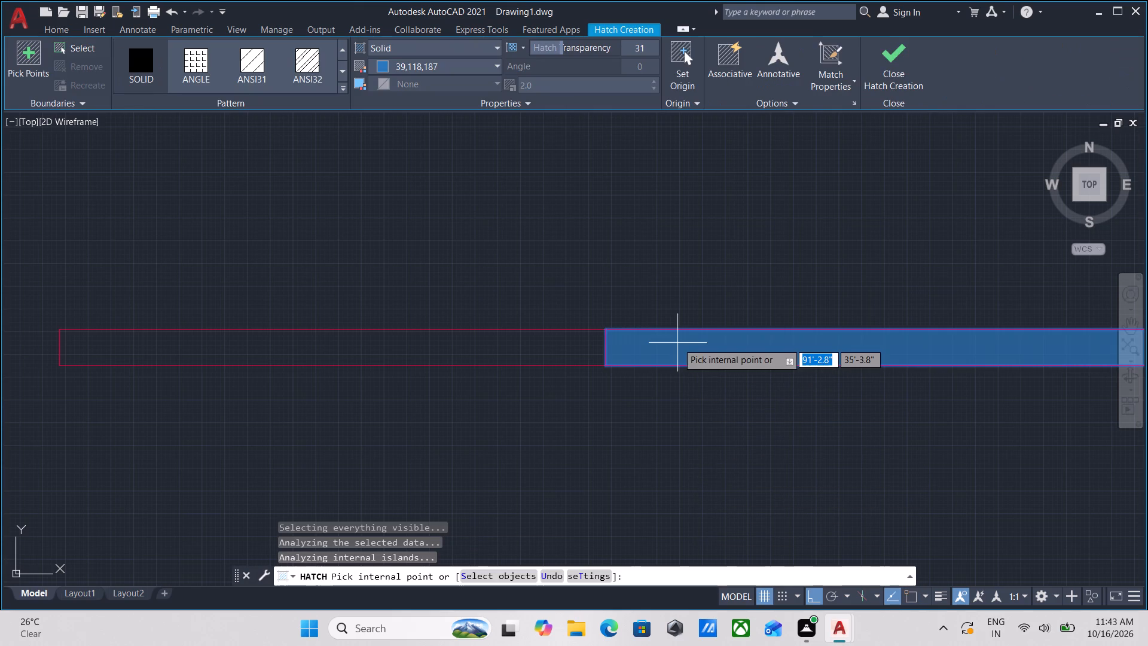
{"action": "left_click", "coordinate": [500, 345]}
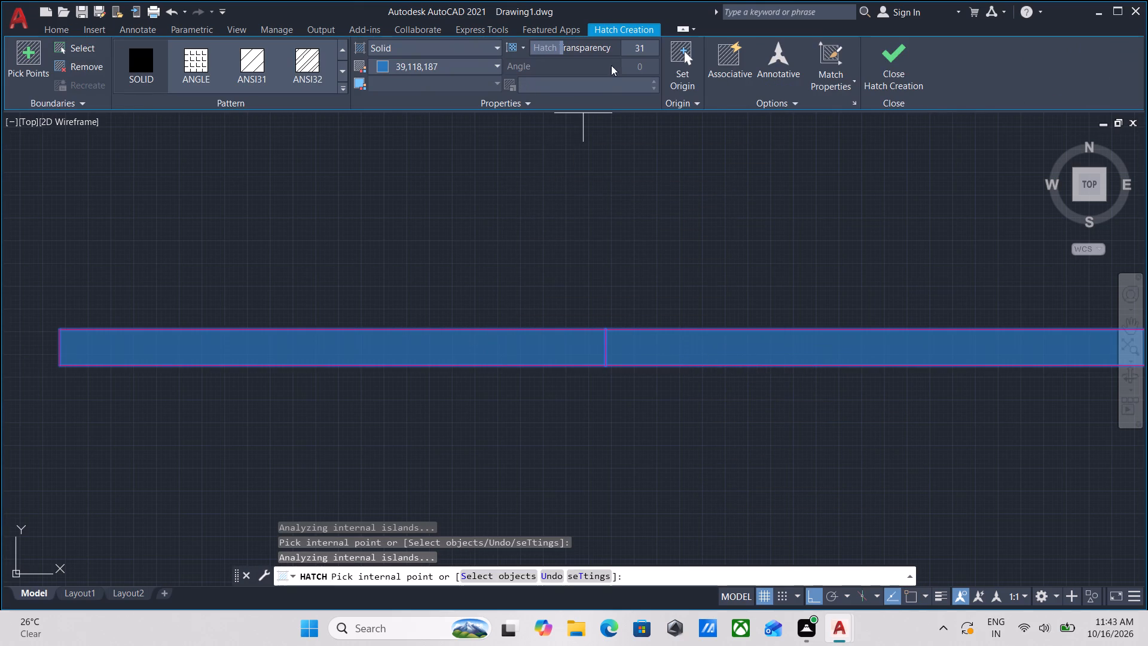
{"action": "left_click", "coordinate": [386, 62]}
{"action": "left_click", "coordinate": [380, 221]}
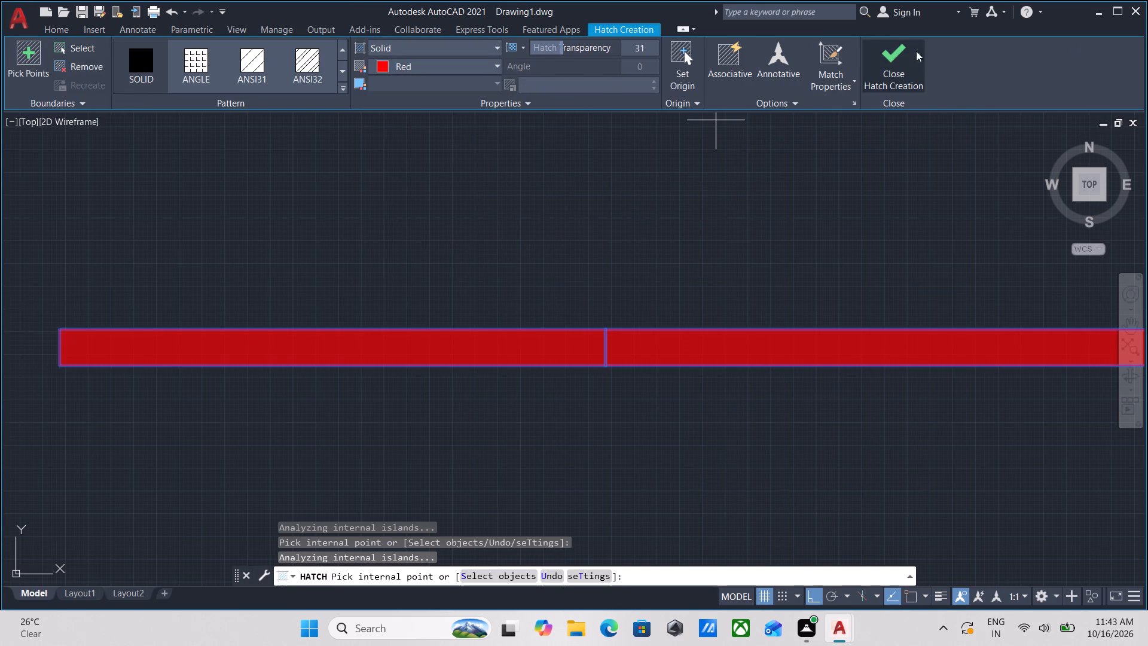
{"action": "left_click", "coordinate": [889, 48]}
Group the gate's rectangle, dividing line and hatch into one object.
{"action": "scroll", "coordinate": [901, 287], "scroll_direction": "down", "scroll_amount": 3}
{"action": "middle_click_drag", "start_coordinate": [899, 301], "coordinate": [831, 331]}
{"action": "scroll", "coordinate": [717, 352], "scroll_direction": "up", "scroll_amount": 3}
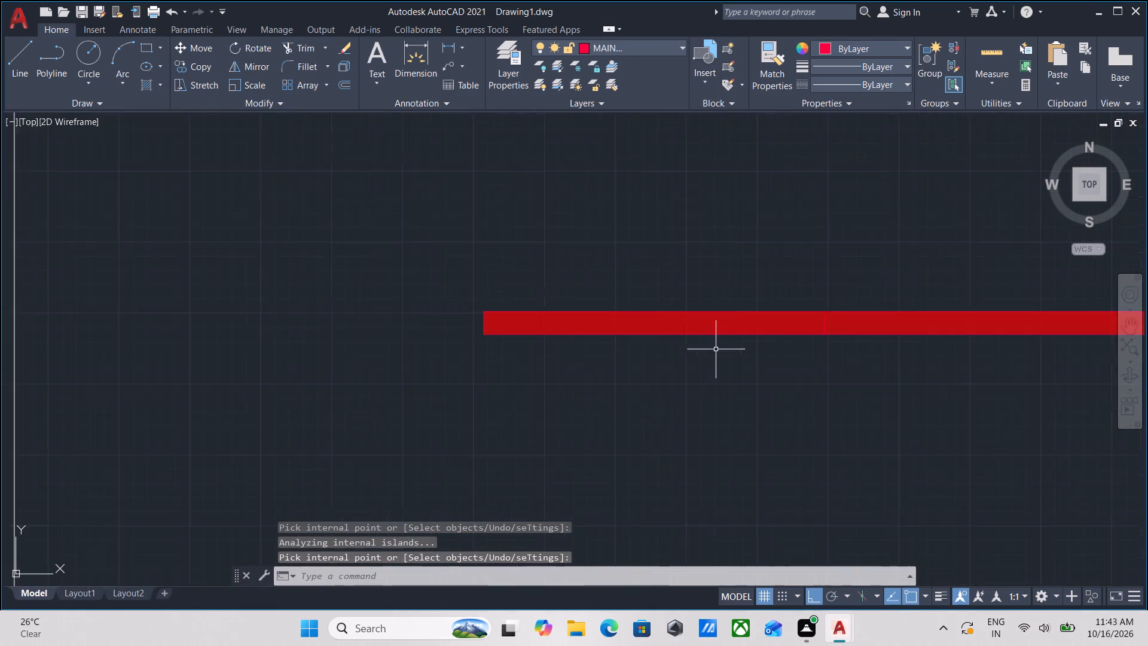
{"action": "left_click", "coordinate": [895, 361]}
{"action": "left_click", "coordinate": [718, 178]}
{"action": "scroll", "coordinate": [753, 194], "scroll_direction": "down", "scroll_amount": 2}
{"action": "middle_click_drag", "start_coordinate": [752, 196], "coordinate": [592, 255]}
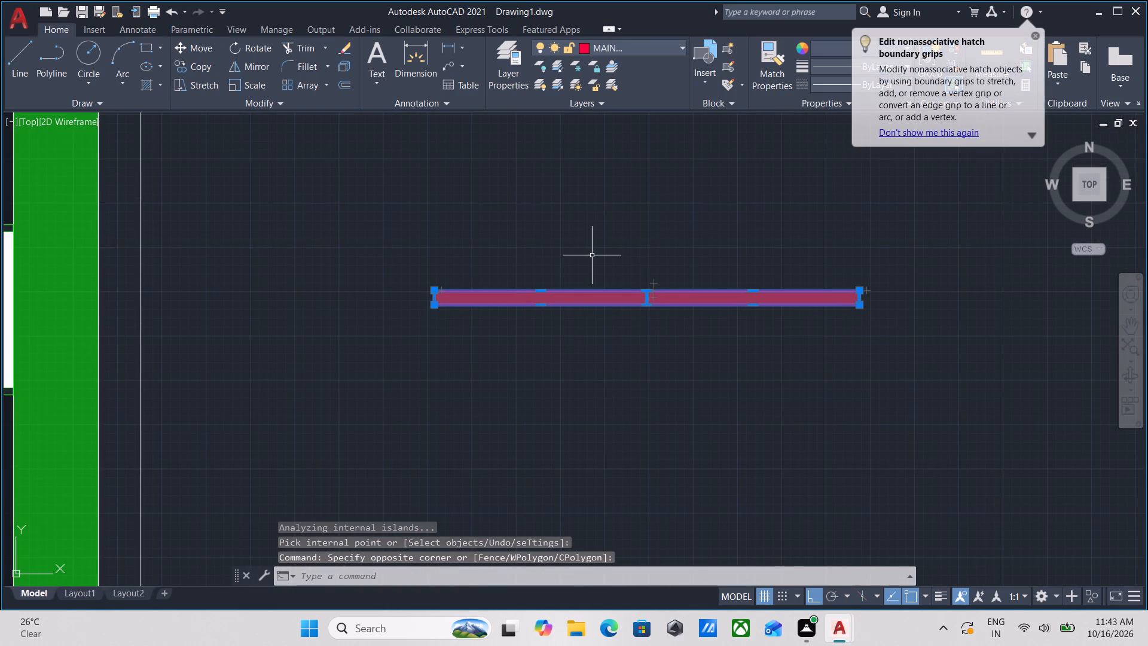
{"action": "key", "text": "g"}
{"action": "key", "text": "Return"}
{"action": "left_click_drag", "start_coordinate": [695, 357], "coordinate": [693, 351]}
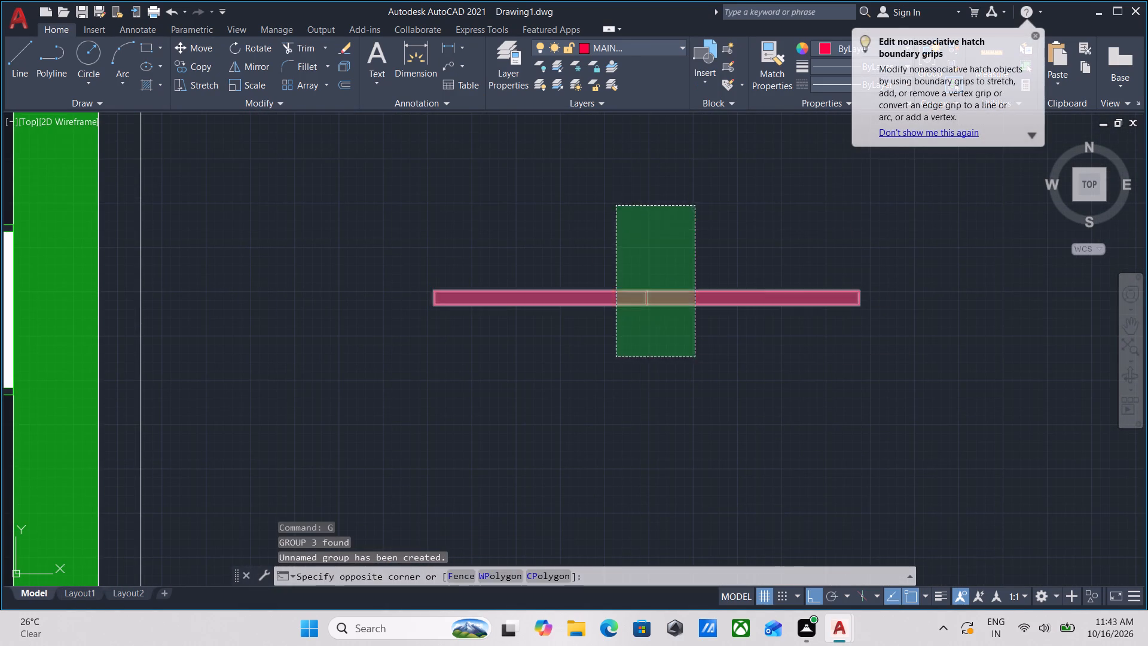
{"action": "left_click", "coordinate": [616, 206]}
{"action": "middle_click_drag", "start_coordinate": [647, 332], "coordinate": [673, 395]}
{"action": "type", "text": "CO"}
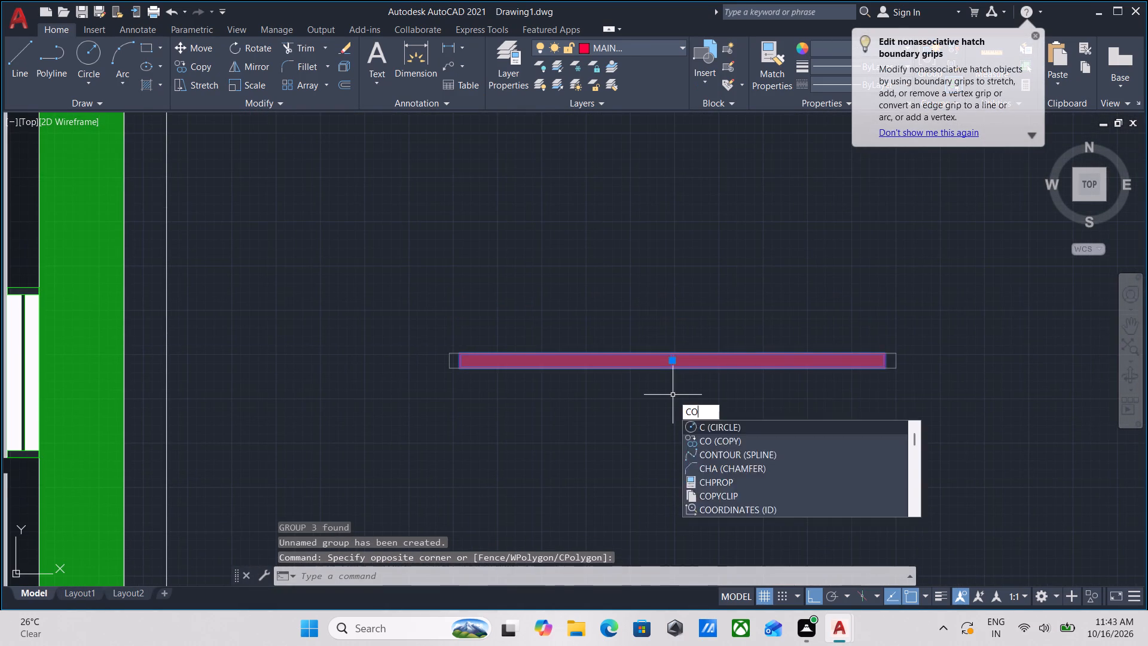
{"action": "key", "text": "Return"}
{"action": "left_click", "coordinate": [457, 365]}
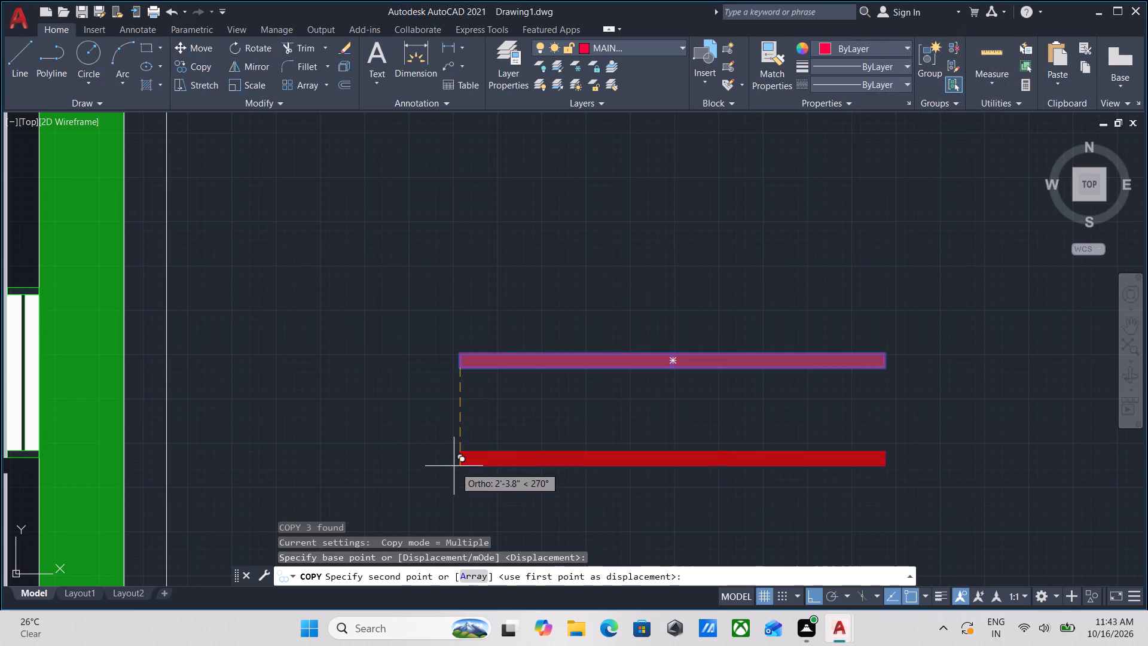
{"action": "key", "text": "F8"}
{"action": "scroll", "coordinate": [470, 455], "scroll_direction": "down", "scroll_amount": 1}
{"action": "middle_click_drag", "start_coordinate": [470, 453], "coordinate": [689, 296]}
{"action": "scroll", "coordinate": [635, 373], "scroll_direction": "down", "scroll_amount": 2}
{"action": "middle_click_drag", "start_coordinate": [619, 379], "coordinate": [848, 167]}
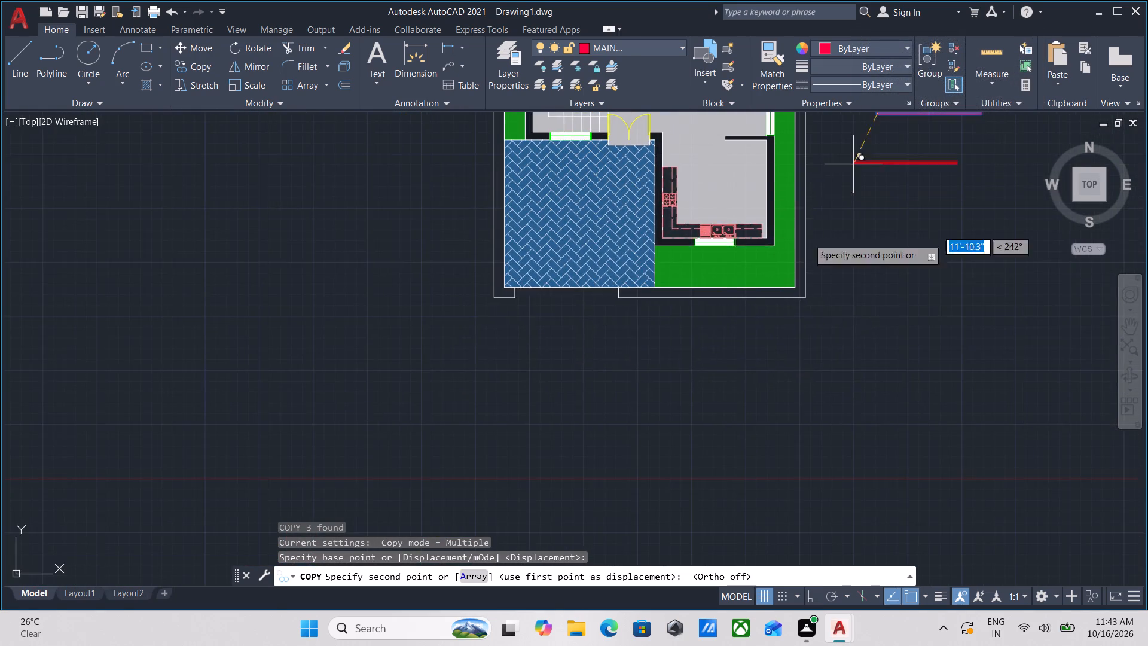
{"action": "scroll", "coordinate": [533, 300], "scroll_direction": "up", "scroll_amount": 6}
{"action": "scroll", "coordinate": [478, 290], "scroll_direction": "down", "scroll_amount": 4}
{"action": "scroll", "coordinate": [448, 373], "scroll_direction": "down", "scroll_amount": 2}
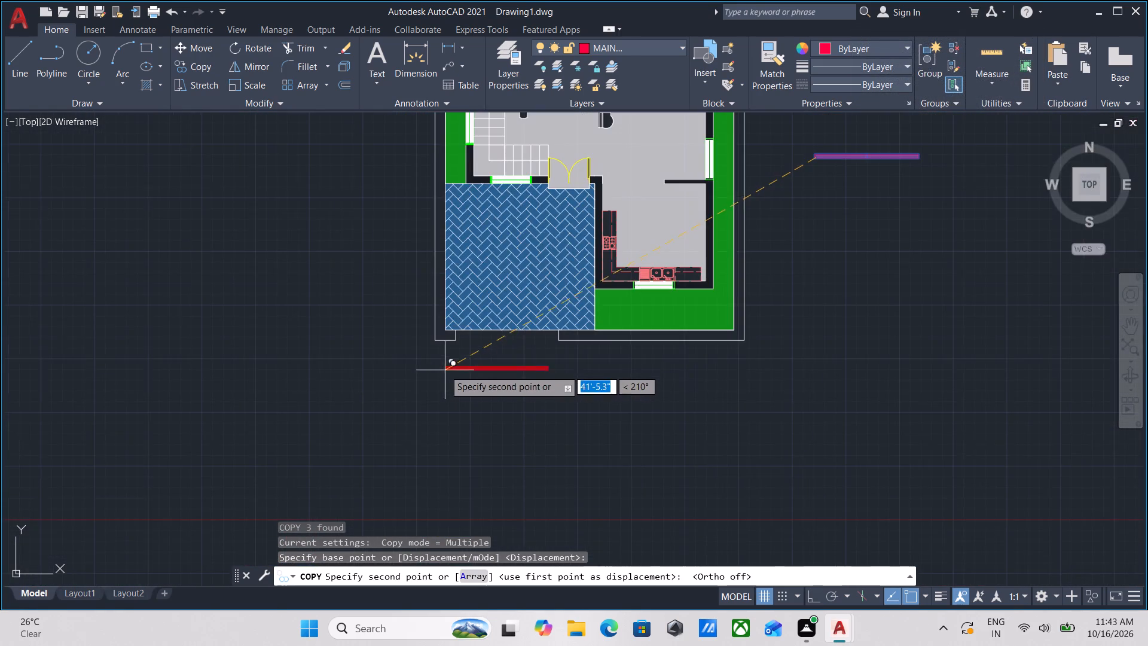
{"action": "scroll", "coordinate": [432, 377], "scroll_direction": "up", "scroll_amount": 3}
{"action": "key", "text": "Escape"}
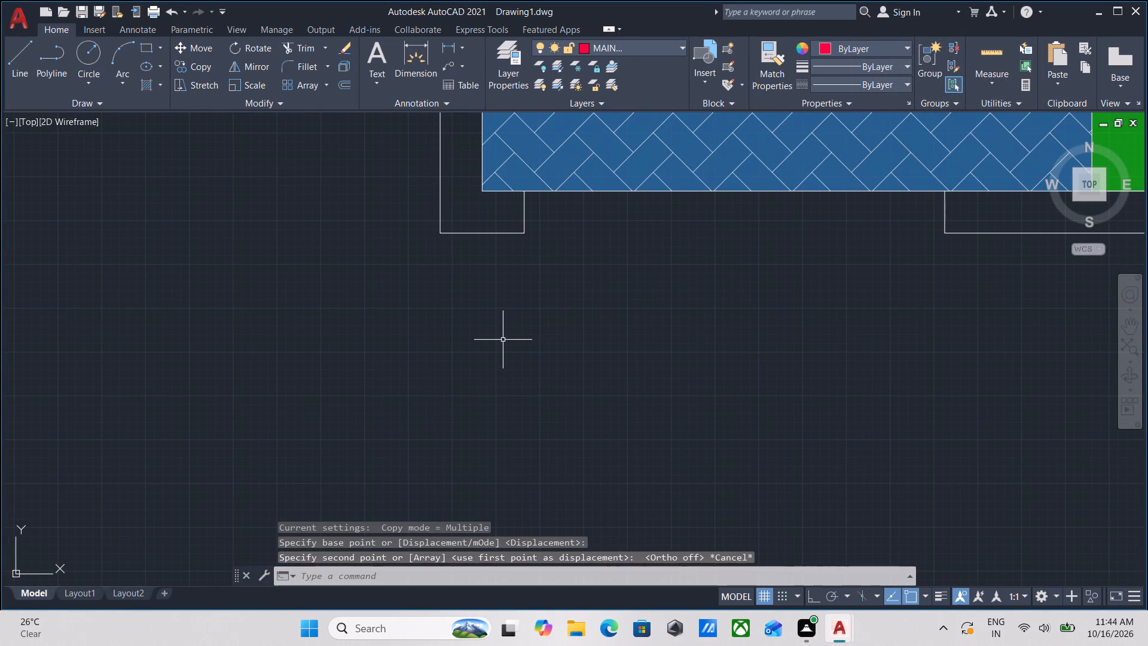
Move the gate group by its left end's midpoint to the midpoint of the left jamb of the front boundary opening.
{"action": "scroll", "coordinate": [527, 334], "scroll_direction": "down", "scroll_amount": 4}
{"action": "middle_click_drag", "start_coordinate": [669, 342], "coordinate": [588, 385]}
{"action": "scroll", "coordinate": [731, 253], "scroll_direction": "up", "scroll_amount": 2}
{"action": "left_click_drag", "start_coordinate": [743, 307], "coordinate": [704, 279]}
{"action": "left_click", "coordinate": [642, 200]}
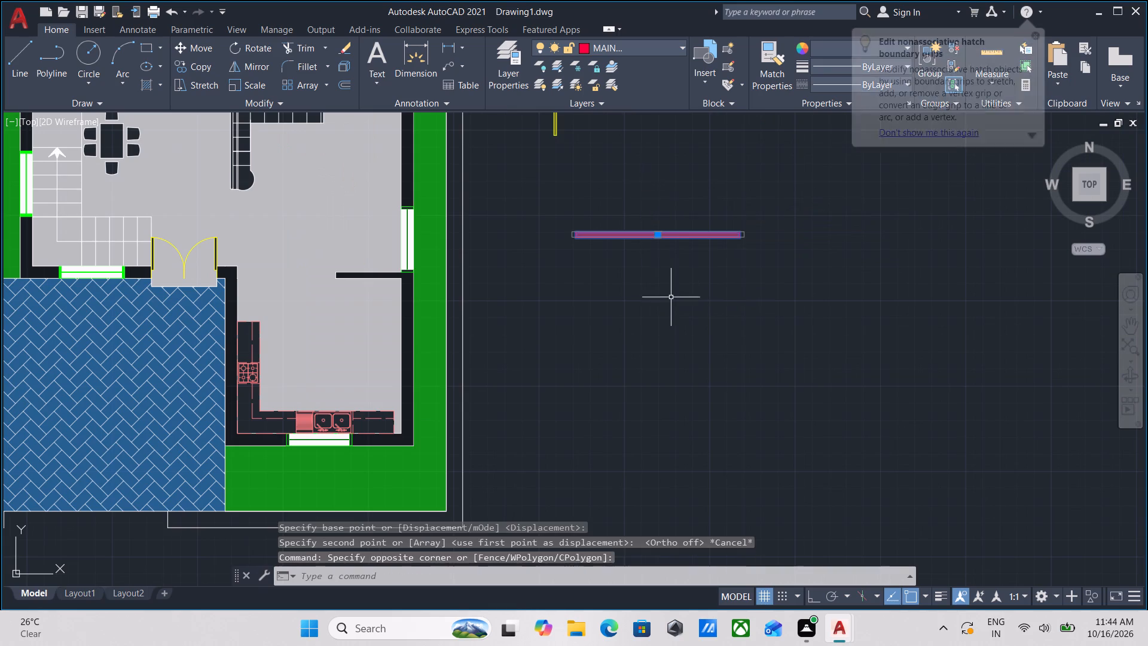
{"action": "middle_click_drag", "start_coordinate": [671, 297], "coordinate": [667, 362]}
{"action": "key", "text": "m"}
{"action": "key", "text": "Return"}
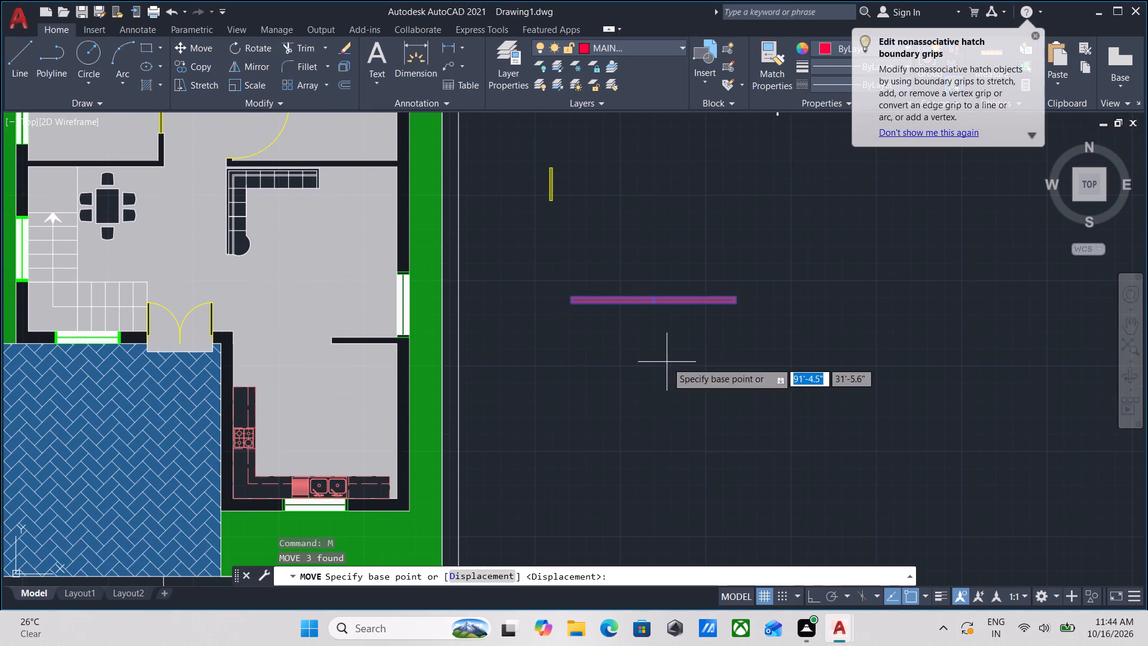
{"action": "scroll", "coordinate": [576, 276], "scroll_direction": "up", "scroll_amount": 4}
{"action": "left_click", "coordinate": [593, 403]}
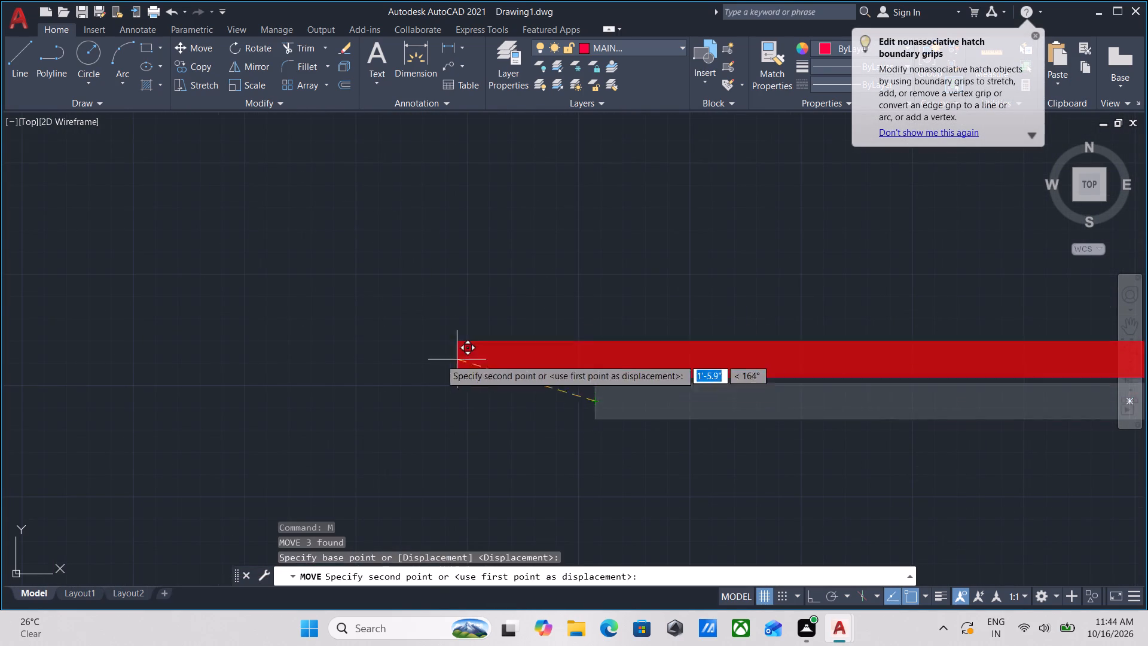
{"action": "scroll", "coordinate": [470, 453], "scroll_direction": "down", "scroll_amount": 3}
{"action": "middle_click_drag", "start_coordinate": [472, 447], "coordinate": [674, 245]}
{"action": "scroll", "coordinate": [588, 355], "scroll_direction": "down", "scroll_amount": 1}
{"action": "middle_click_drag", "start_coordinate": [588, 355], "coordinate": [1003, 90]}
{"action": "scroll", "coordinate": [511, 337], "scroll_direction": "up", "scroll_amount": 2}
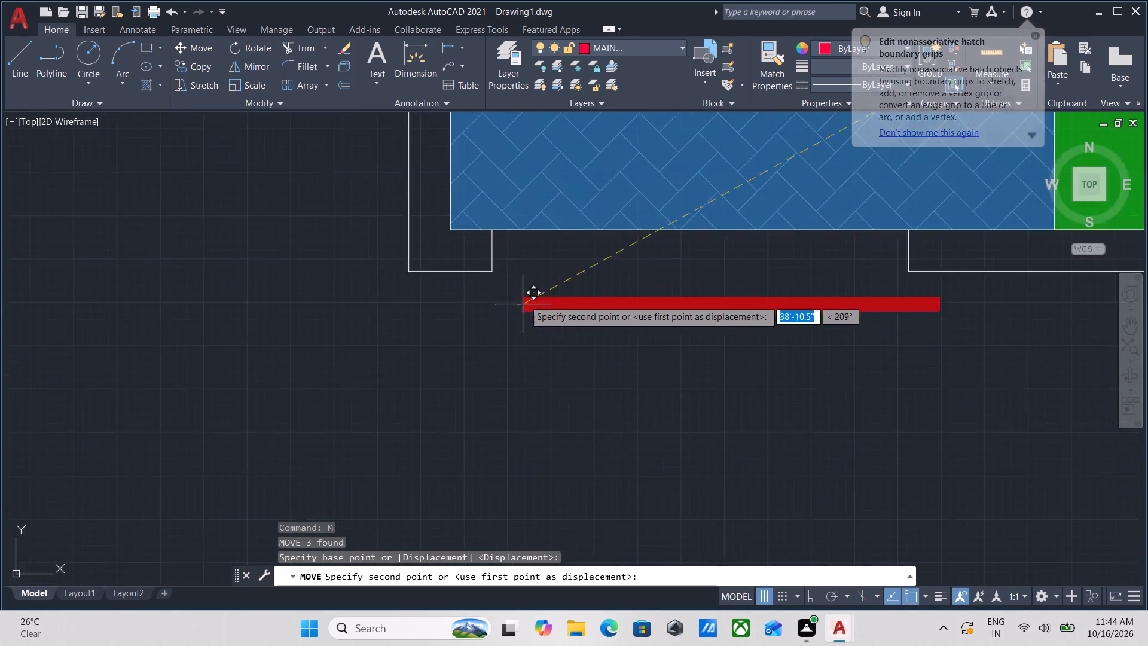
{"action": "scroll", "coordinate": [524, 298], "scroll_direction": "up", "scroll_amount": 1}
{"action": "middle_click_drag", "start_coordinate": [528, 281], "coordinate": [546, 377]}
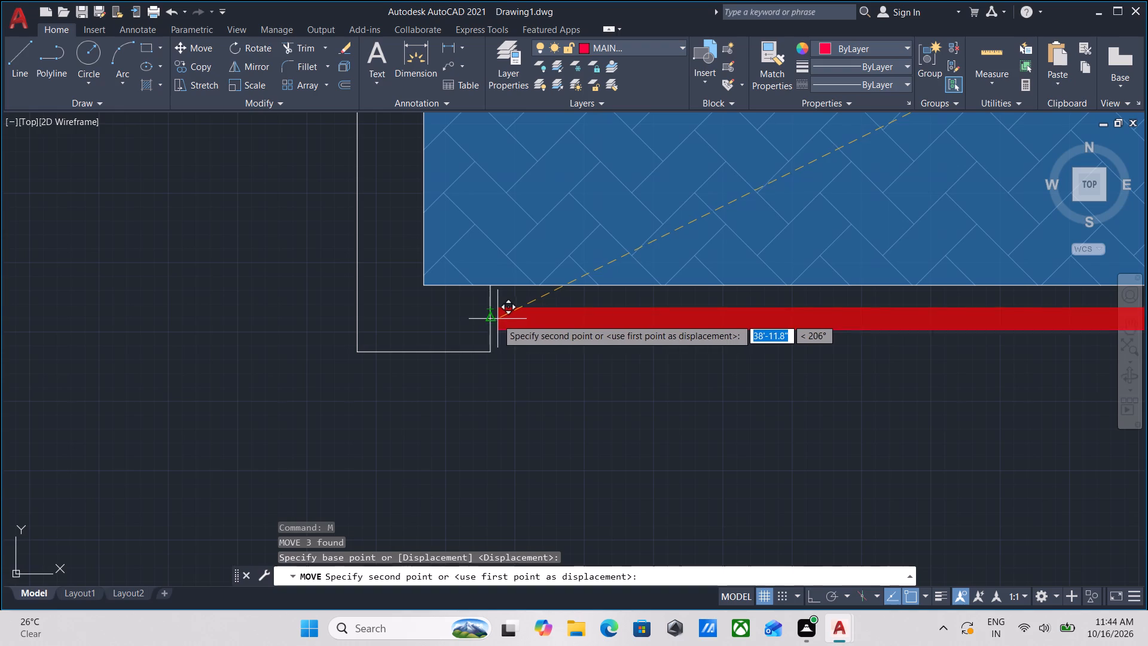
{"action": "left_click", "coordinate": [493, 319]}
Examine the placed gate and the rest of the floor plan, including the bedrooms and surrounding boundary.
{"action": "scroll", "coordinate": [729, 337], "scroll_direction": "down", "scroll_amount": 2}
{"action": "middle_click_drag", "start_coordinate": [718, 341], "coordinate": [542, 343]}
{"action": "middle_click_drag", "start_coordinate": [659, 371], "coordinate": [610, 391]}
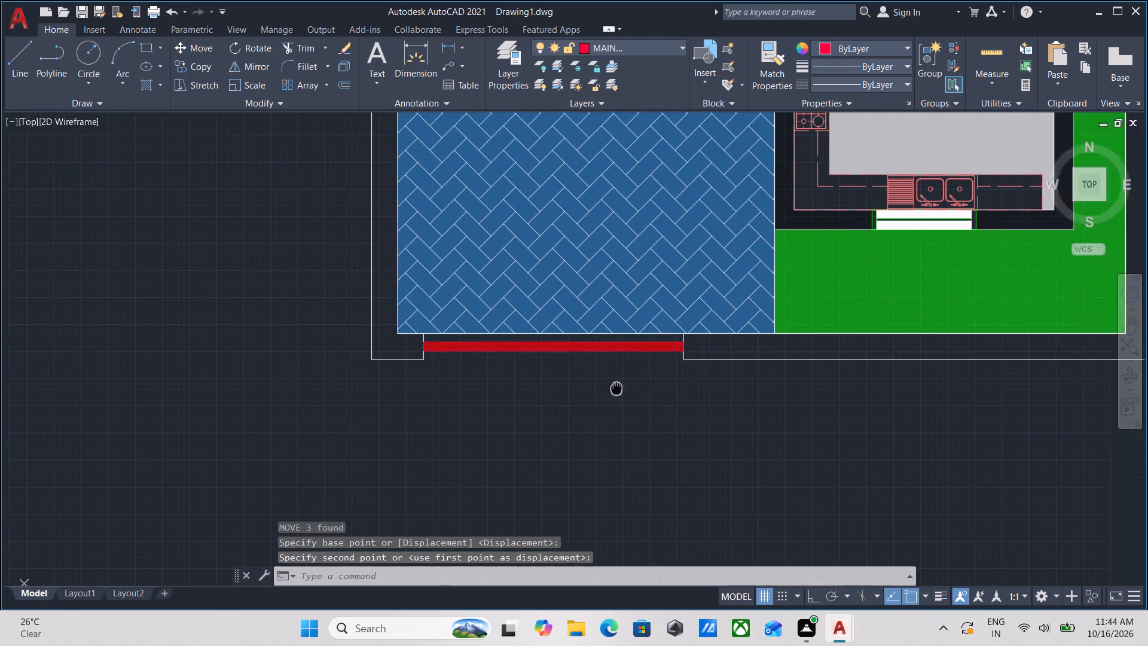
{"action": "middle_click_drag", "start_coordinate": [610, 391], "coordinate": [599, 395]}
{"action": "scroll", "coordinate": [655, 384], "scroll_direction": "down", "scroll_amount": 1}
{"action": "middle_click_drag", "start_coordinate": [659, 390], "coordinate": [675, 352]}
{"action": "middle_click_drag", "start_coordinate": [691, 382], "coordinate": [640, 430]}
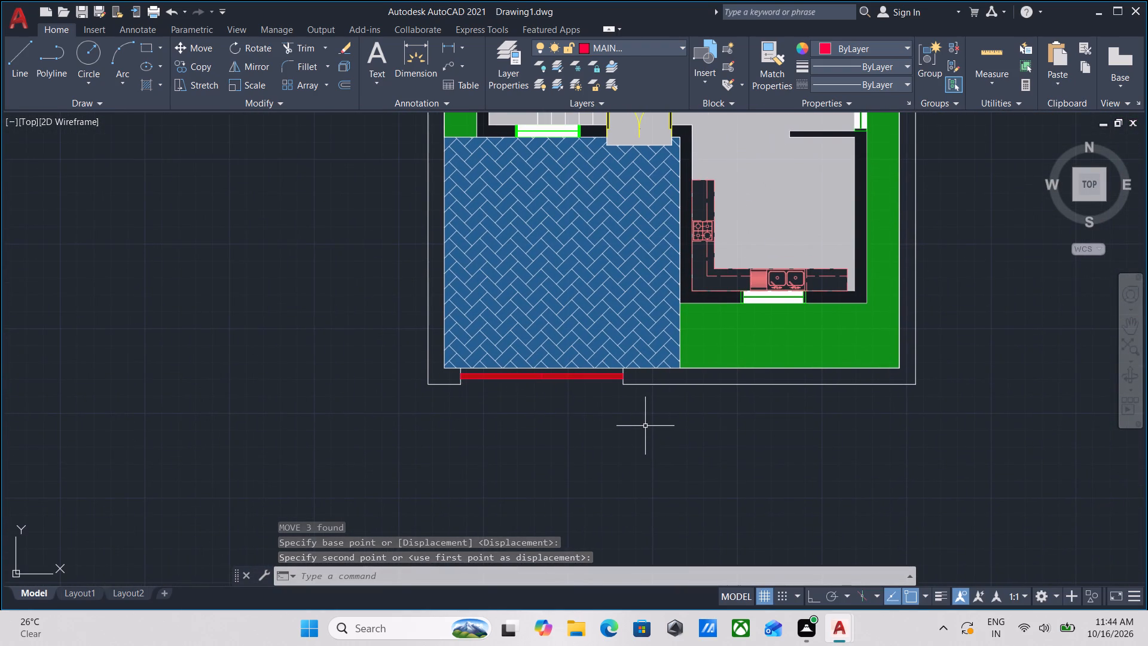
{"action": "middle_click_drag", "start_coordinate": [645, 426], "coordinate": [639, 447]}
{"action": "scroll", "coordinate": [639, 447], "scroll_direction": "down", "scroll_amount": 1}
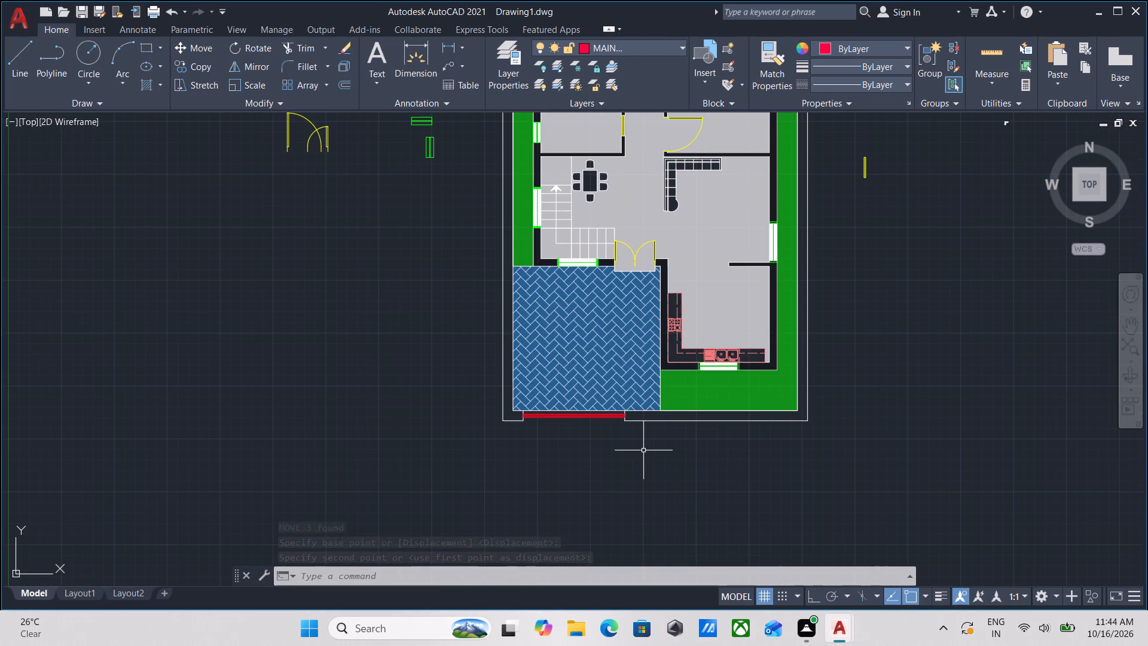
{"action": "middle_click_drag", "start_coordinate": [643, 450], "coordinate": [604, 499]}
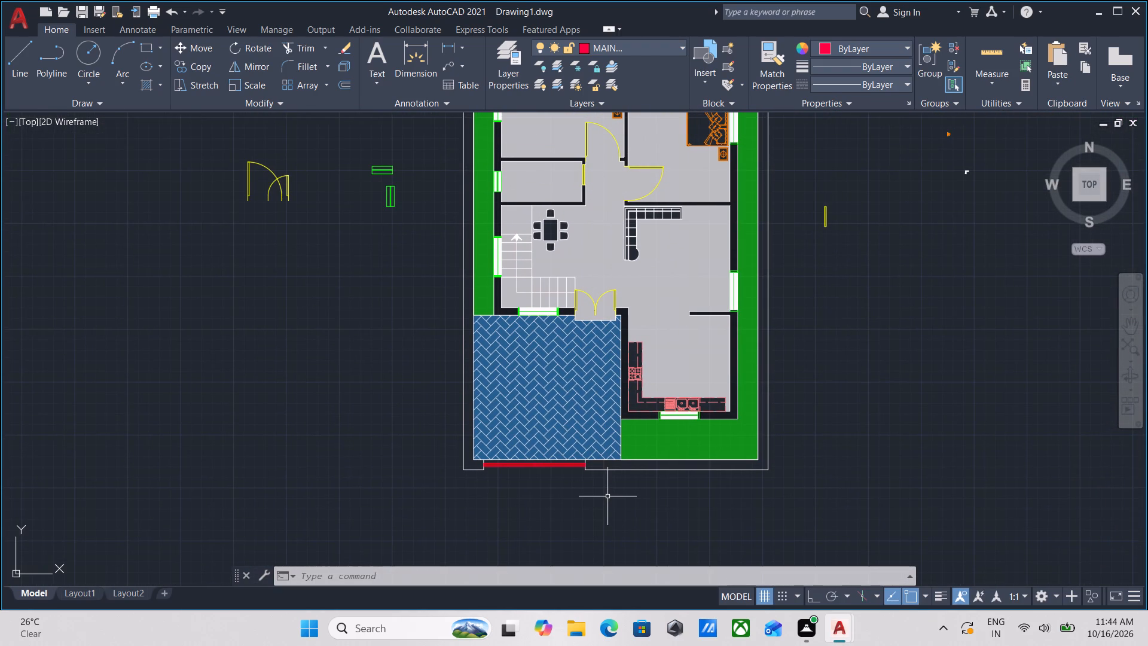
{"action": "middle_click_drag", "start_coordinate": [609, 496], "coordinate": [565, 514]}
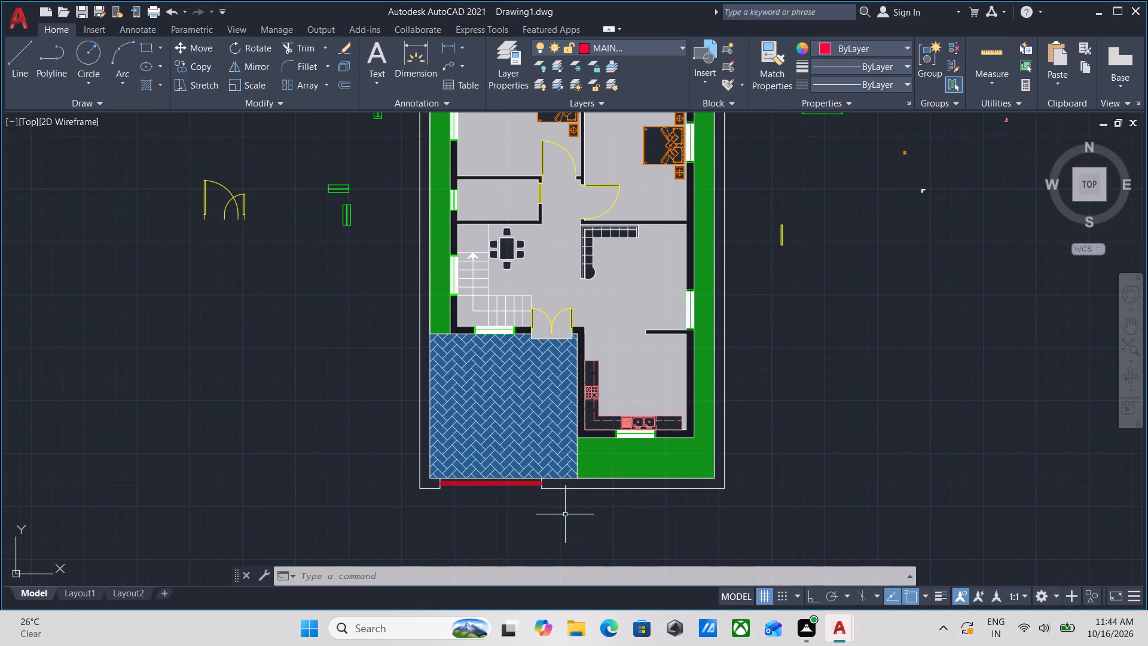
{"action": "scroll", "coordinate": [494, 402], "scroll_direction": "up", "scroll_amount": 2}
{"action": "scroll", "coordinate": [491, 392], "scroll_direction": "down", "scroll_amount": 2}
{"action": "middle_click_drag", "start_coordinate": [500, 386], "coordinate": [496, 478]}
{"action": "middle_click", "coordinate": [495, 480]}
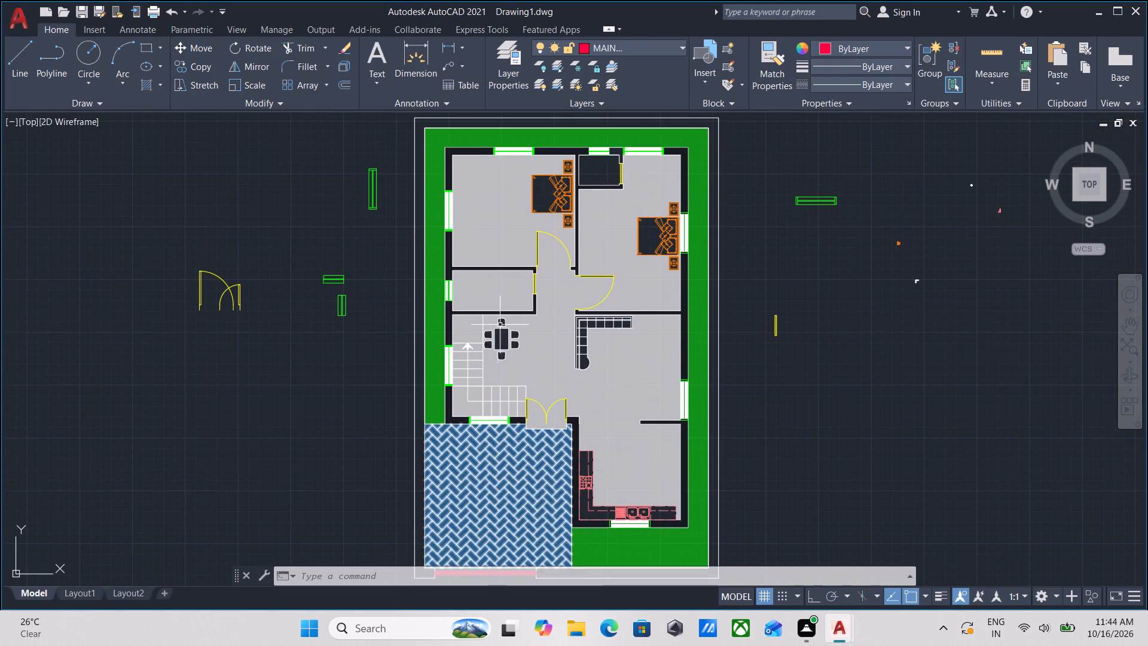
{"action": "middle_click_drag", "start_coordinate": [500, 324], "coordinate": [505, 437]}
{"action": "scroll", "coordinate": [486, 288], "scroll_direction": "up", "scroll_amount": 2}
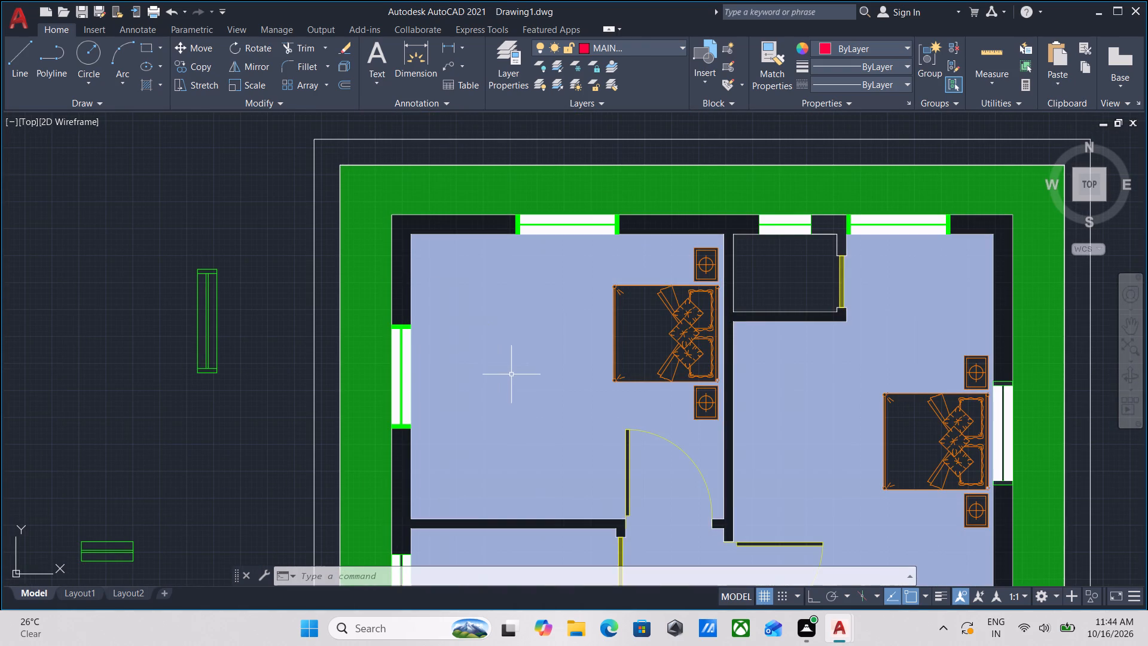
{"action": "middle_click_drag", "start_coordinate": [511, 369], "coordinate": [517, 343]}
{"action": "scroll", "coordinate": [545, 384], "scroll_direction": "down", "scroll_amount": 1}
{"action": "middle_click_drag", "start_coordinate": [545, 384], "coordinate": [543, 311]}
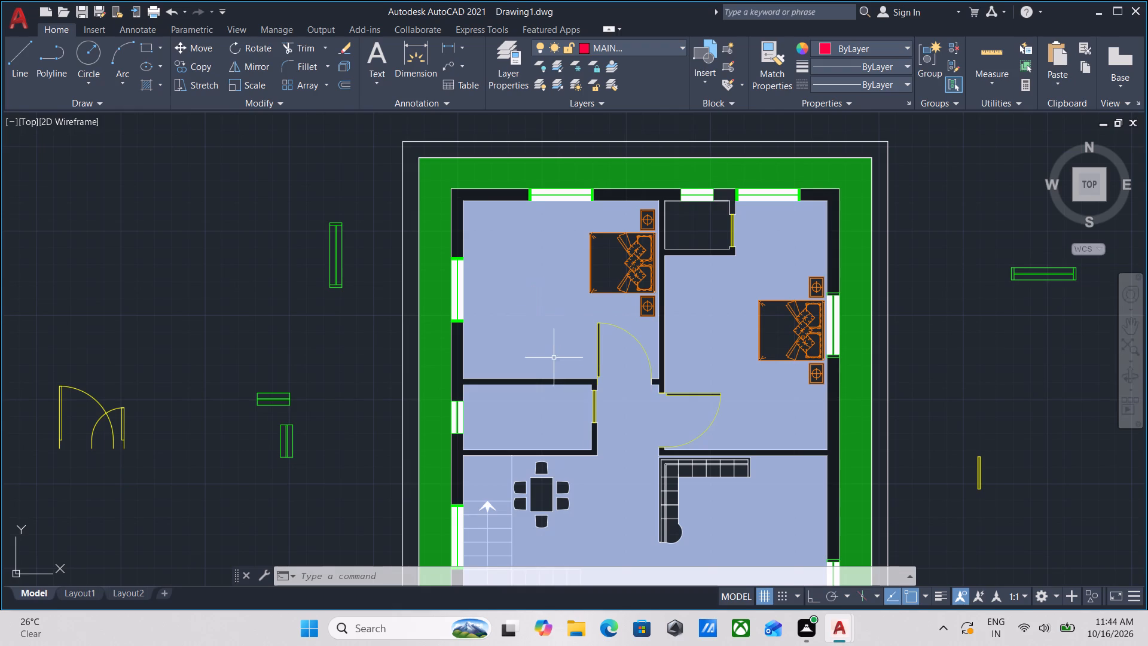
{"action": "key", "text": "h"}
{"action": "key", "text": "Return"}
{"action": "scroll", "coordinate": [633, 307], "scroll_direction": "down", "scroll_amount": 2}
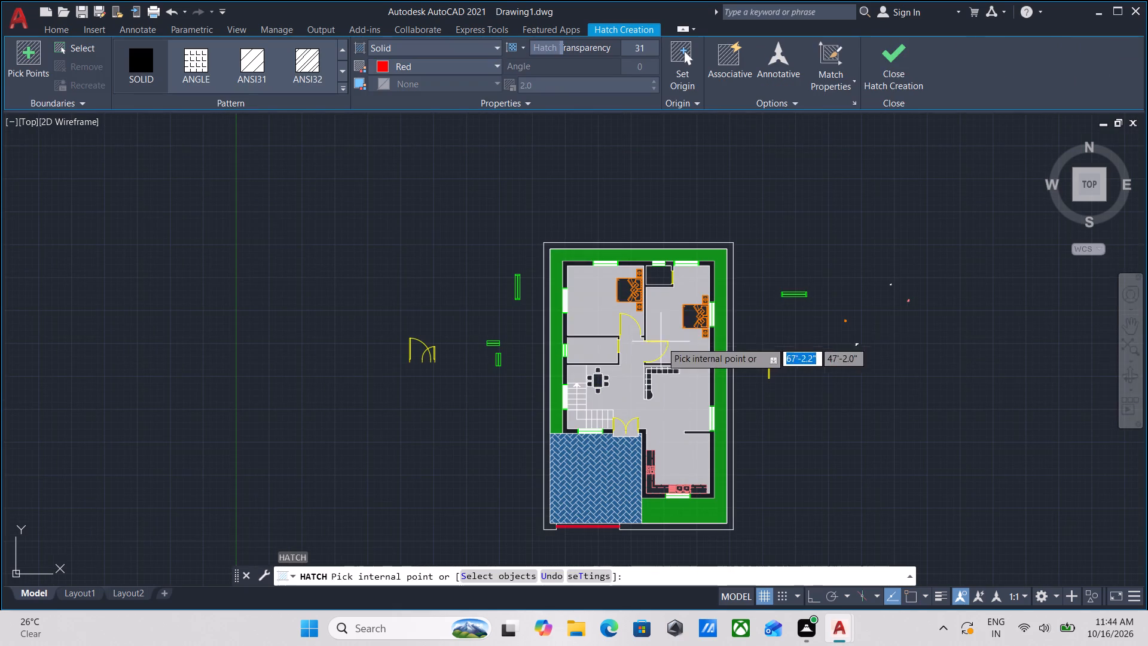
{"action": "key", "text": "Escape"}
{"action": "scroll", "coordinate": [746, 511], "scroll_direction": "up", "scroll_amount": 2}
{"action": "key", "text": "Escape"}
Offset the outer boundary wall outline 2" towards the inside of the plot.
{"action": "middle_click_drag", "start_coordinate": [715, 474], "coordinate": [709, 427]}
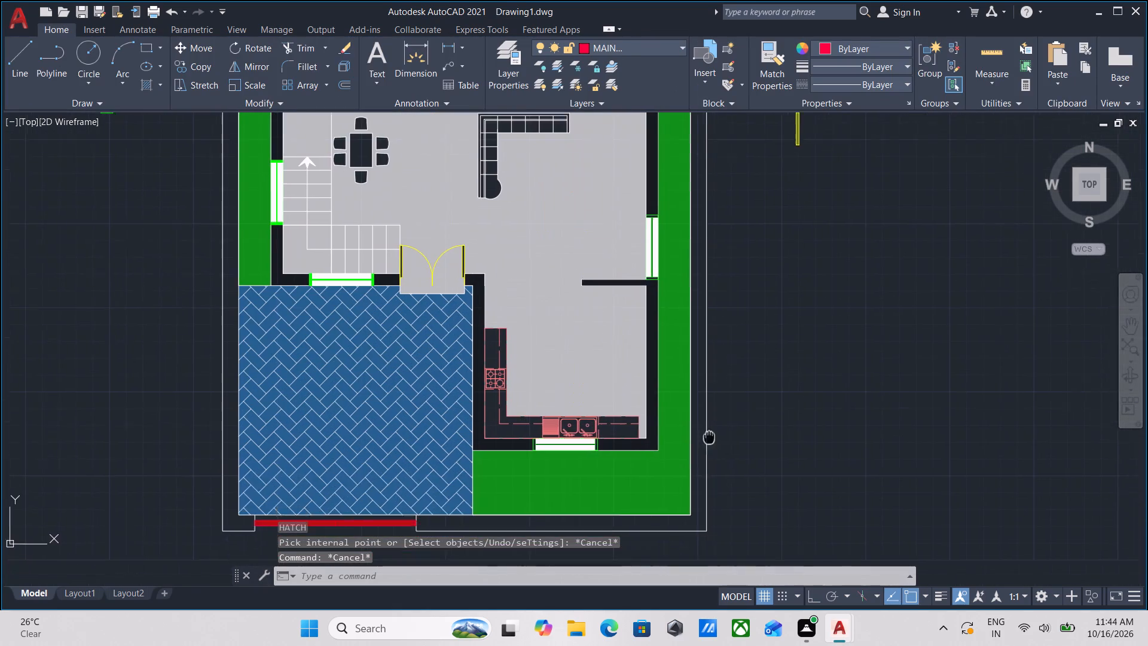
{"action": "middle_click_drag", "start_coordinate": [709, 427], "coordinate": [725, 307]}
{"action": "scroll", "coordinate": [728, 412], "scroll_direction": "up", "scroll_amount": 3}
{"action": "left_click", "coordinate": [709, 374]}
{"action": "left_click", "coordinate": [671, 320]}
{"action": "scroll", "coordinate": [671, 319], "scroll_direction": "down", "scroll_amount": 3}
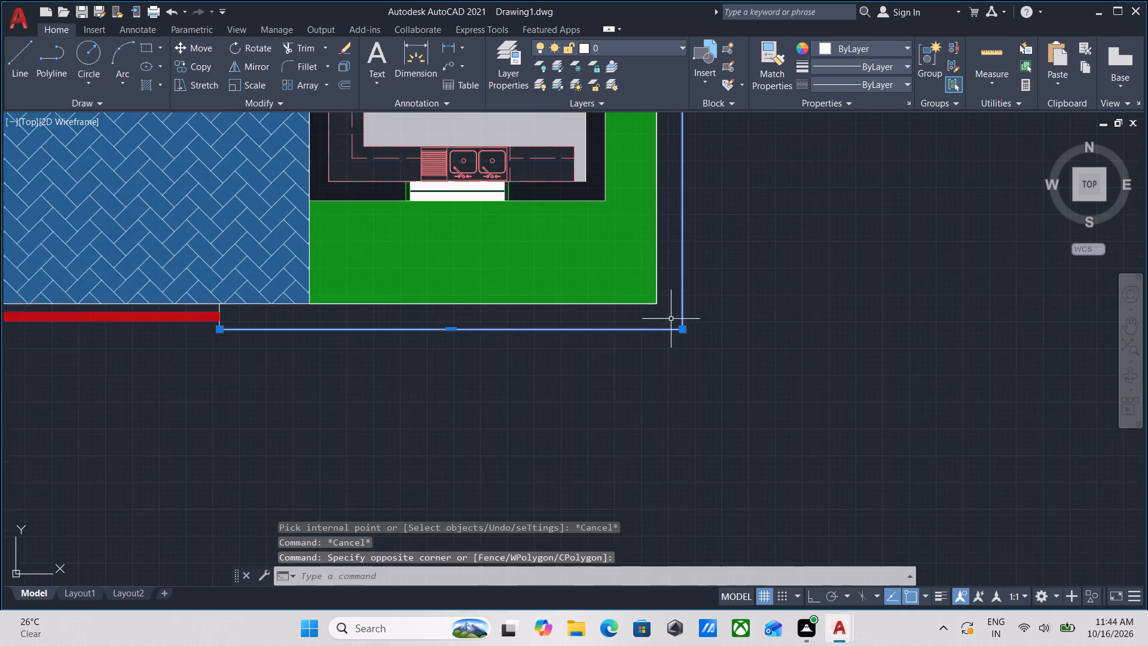
{"action": "middle_click_drag", "start_coordinate": [671, 319], "coordinate": [859, 495]}
{"action": "scroll", "coordinate": [851, 443], "scroll_direction": "down", "scroll_amount": 1}
{"action": "middle_click_drag", "start_coordinate": [853, 439], "coordinate": [873, 608]}
{"action": "middle_click_drag", "start_coordinate": [893, 516], "coordinate": [800, 369]}
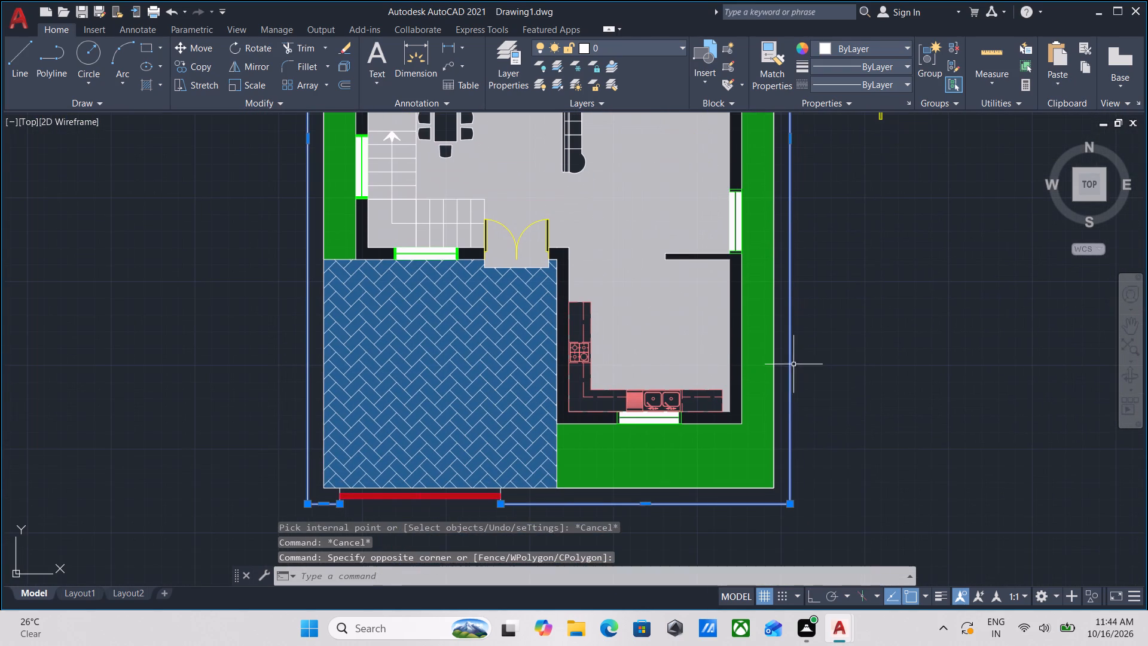
{"action": "key", "text": "o"}
{"action": "key", "text": "Return"}
{"action": "scroll", "coordinate": [752, 511], "scroll_direction": "up", "scroll_amount": 1}
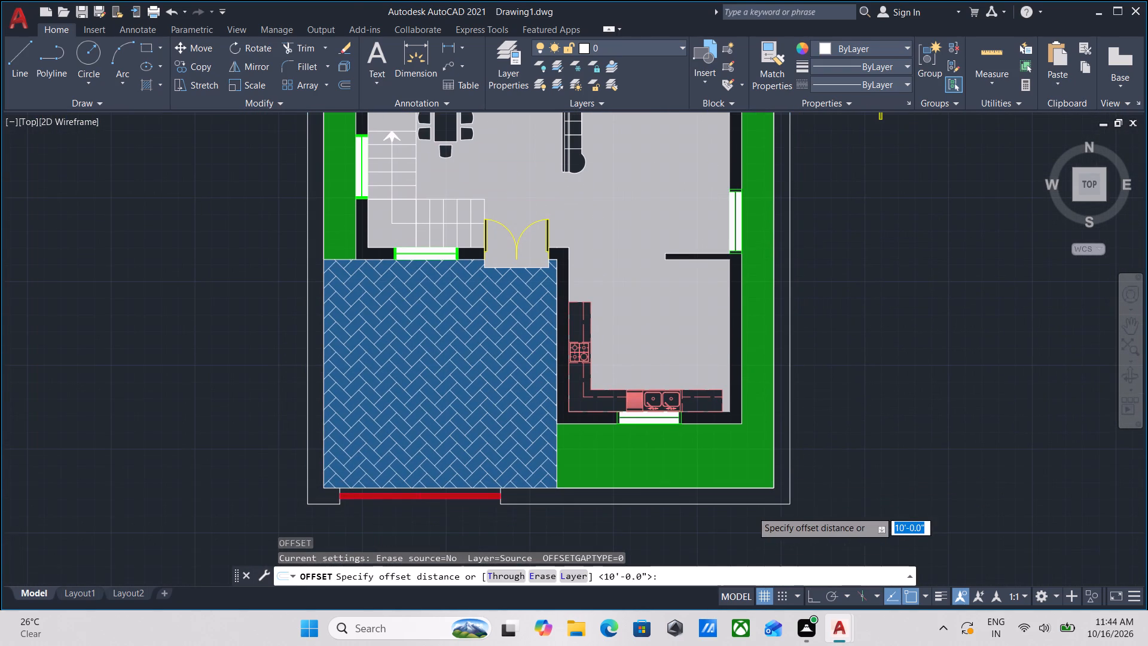
{"action": "left_click", "coordinate": [744, 501]}
{"action": "left_click", "coordinate": [741, 484]}
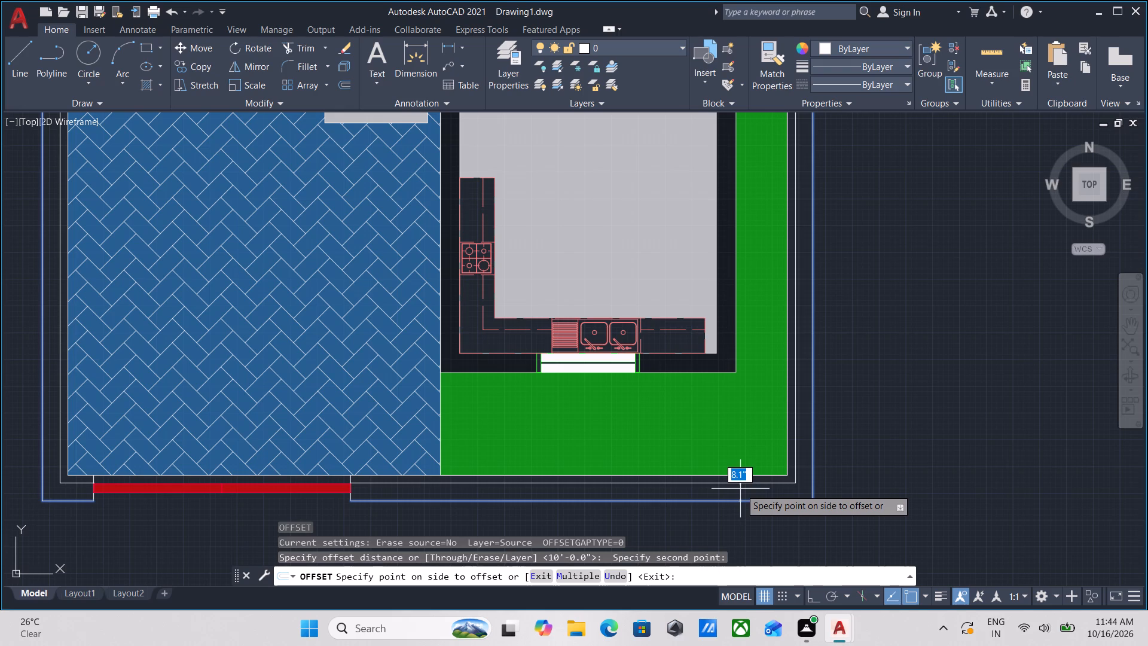
{"action": "key", "text": "2"}
{"action": "key", "text": "shift+quotedbl"}
{"action": "key", "text": "Return"}
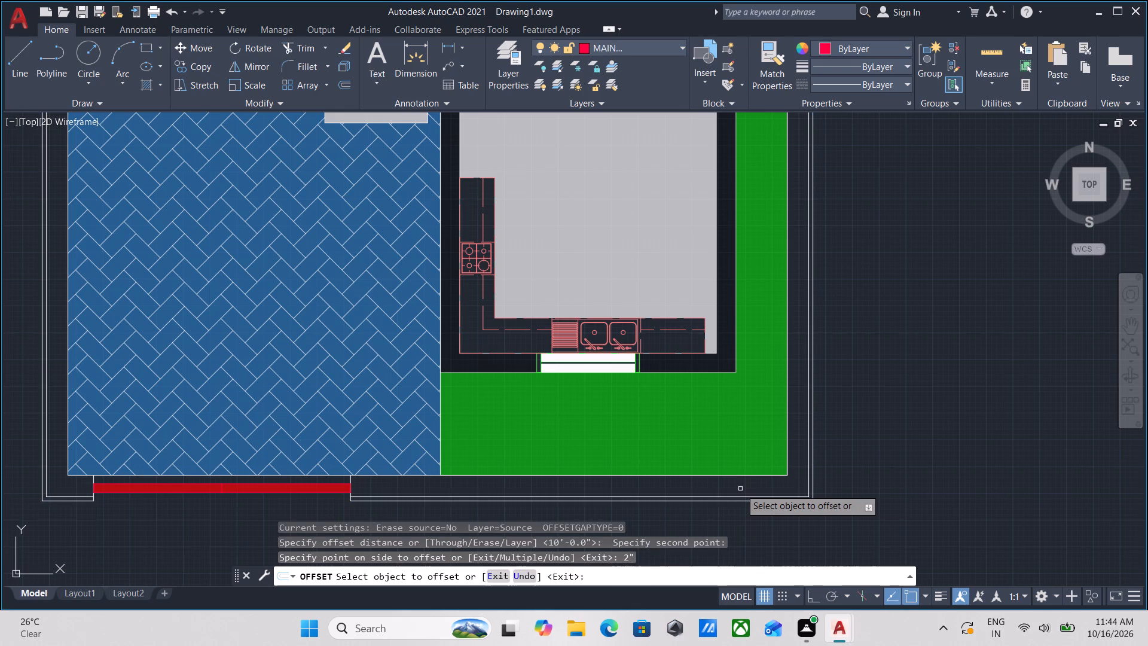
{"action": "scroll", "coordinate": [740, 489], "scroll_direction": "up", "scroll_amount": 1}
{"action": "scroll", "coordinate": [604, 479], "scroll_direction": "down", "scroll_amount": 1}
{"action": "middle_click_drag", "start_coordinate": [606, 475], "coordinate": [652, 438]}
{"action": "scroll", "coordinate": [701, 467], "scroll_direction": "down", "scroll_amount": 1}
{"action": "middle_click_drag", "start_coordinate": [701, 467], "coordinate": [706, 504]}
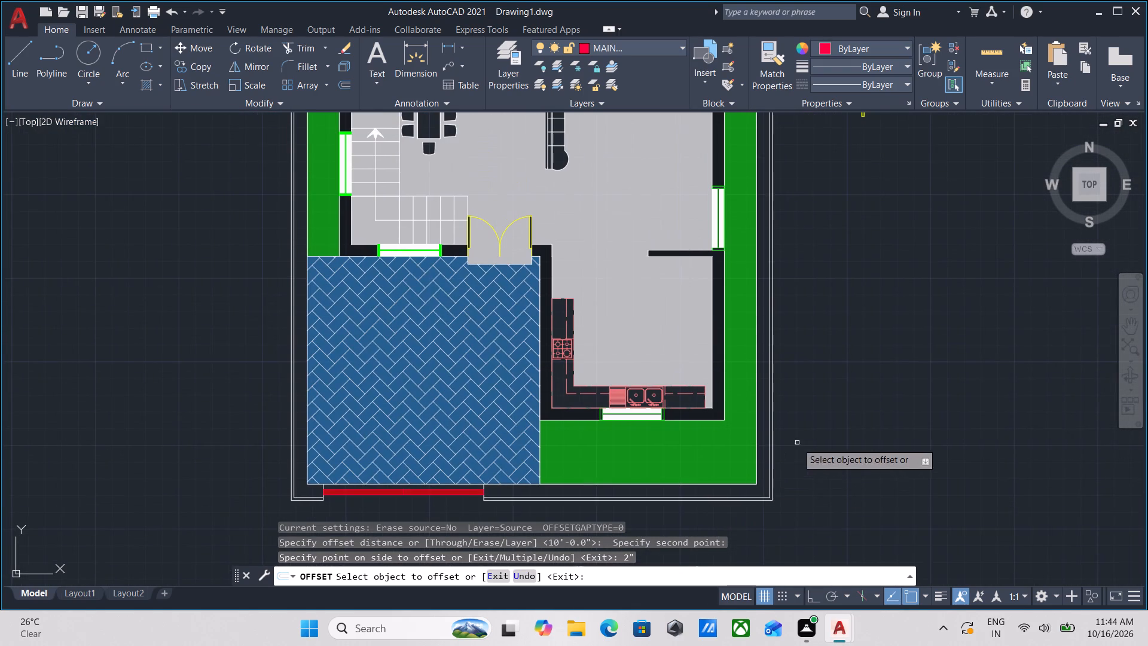
Hatch the narrow strip between the outer boundary wall outline and its 2" offset with solid 255,255,255 at transparency 0.
{"action": "key", "text": "Escape"}
{"action": "scroll", "coordinate": [755, 492], "scroll_direction": "up", "scroll_amount": 2}
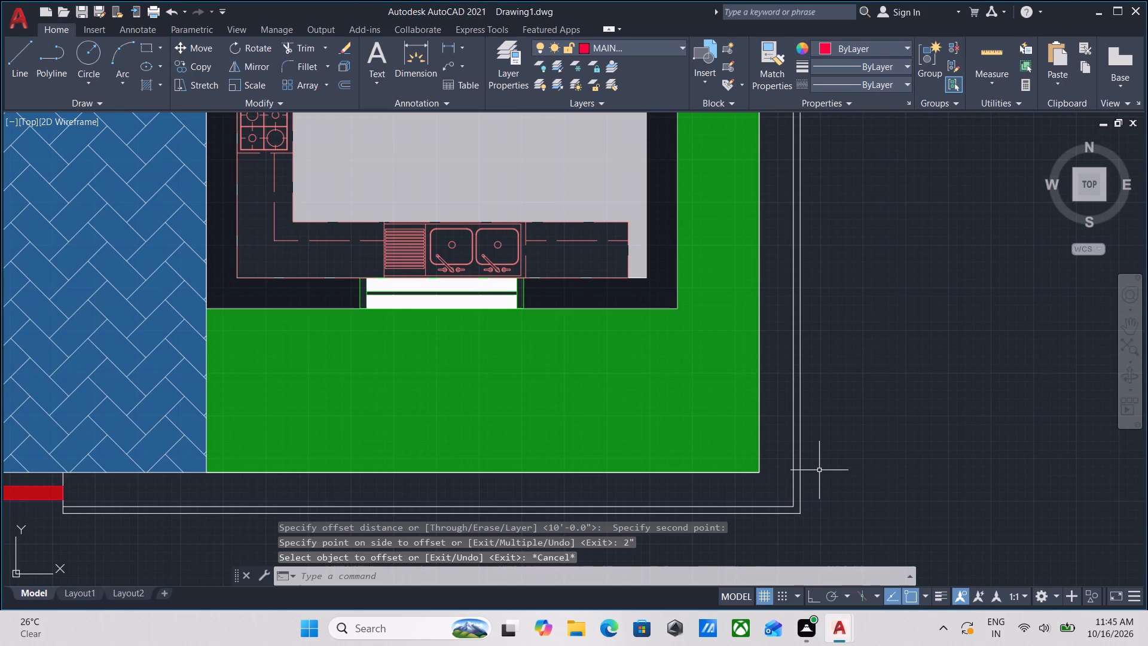
{"action": "key", "text": "h"}
{"action": "key", "text": "Return"}
{"action": "scroll", "coordinate": [809, 476], "scroll_direction": "up", "scroll_amount": 3}
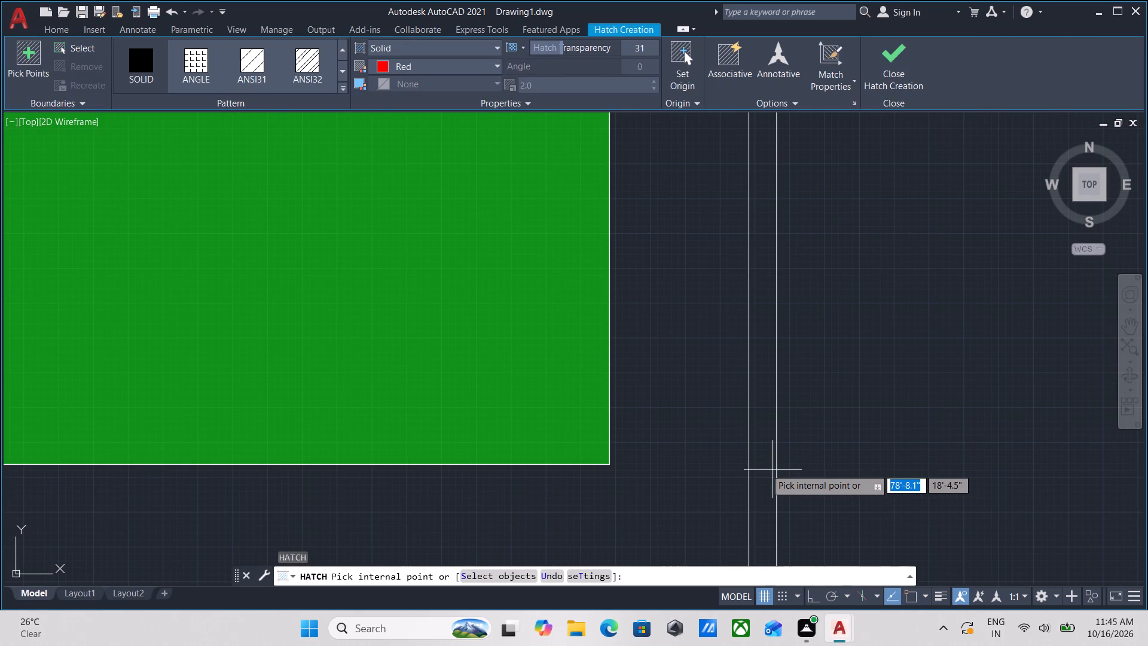
{"action": "left_click", "coordinate": [756, 470]}
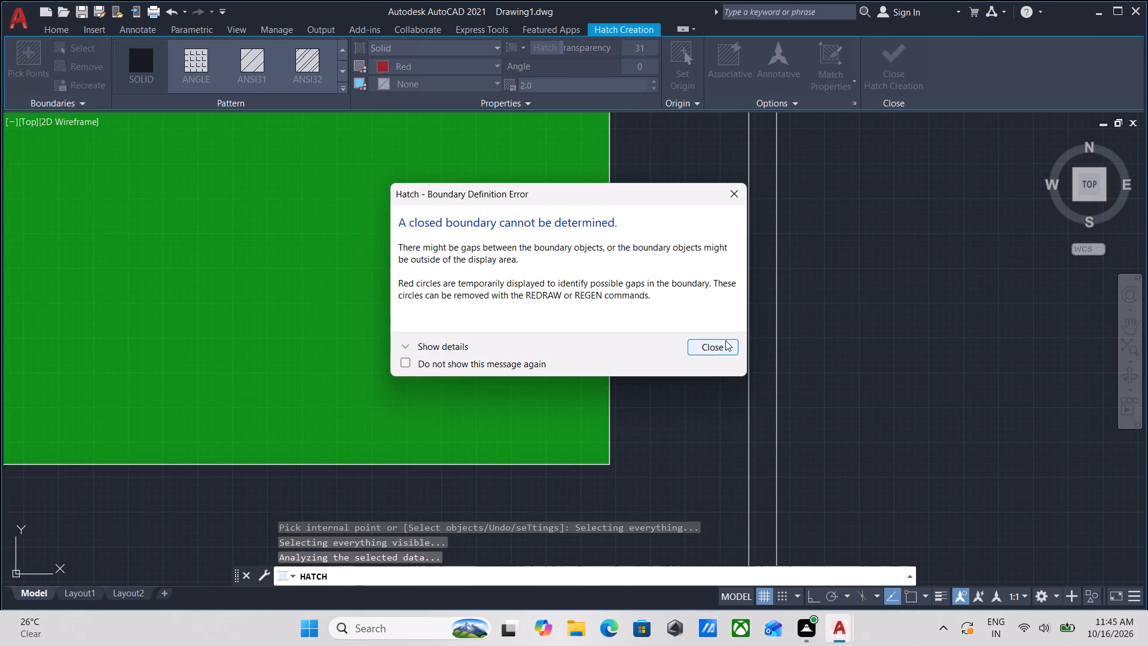
{"action": "left_click", "coordinate": [725, 340]}
{"action": "scroll", "coordinate": [743, 355], "scroll_direction": "down", "scroll_amount": 2}
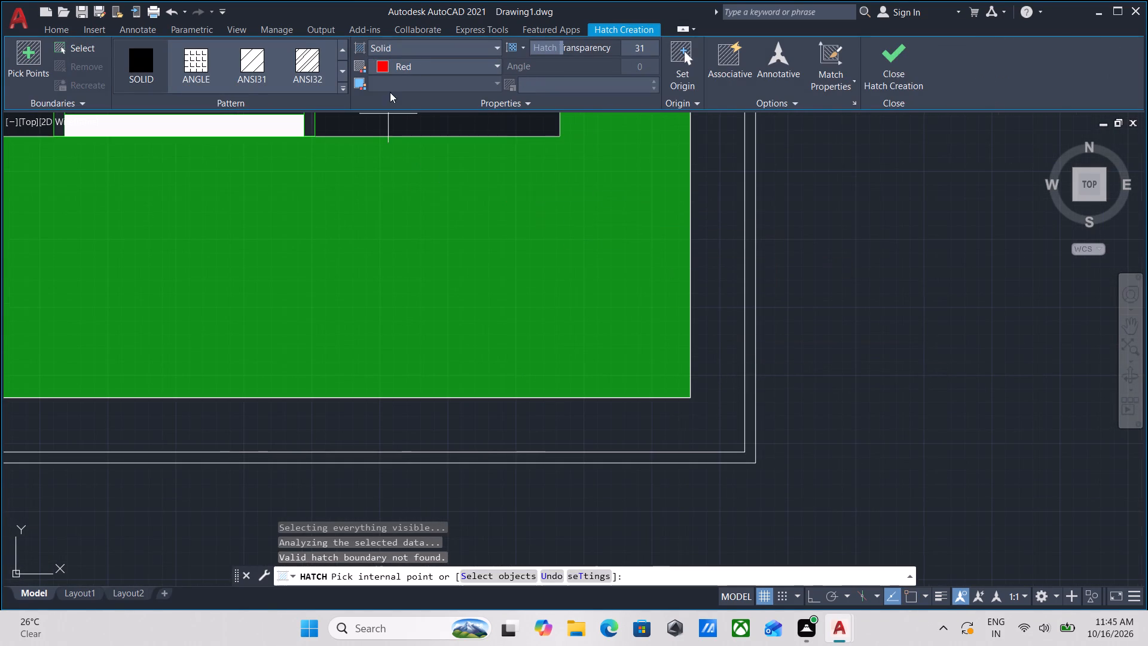
{"action": "left_click", "coordinate": [379, 62]}
{"action": "left_click", "coordinate": [377, 187]}
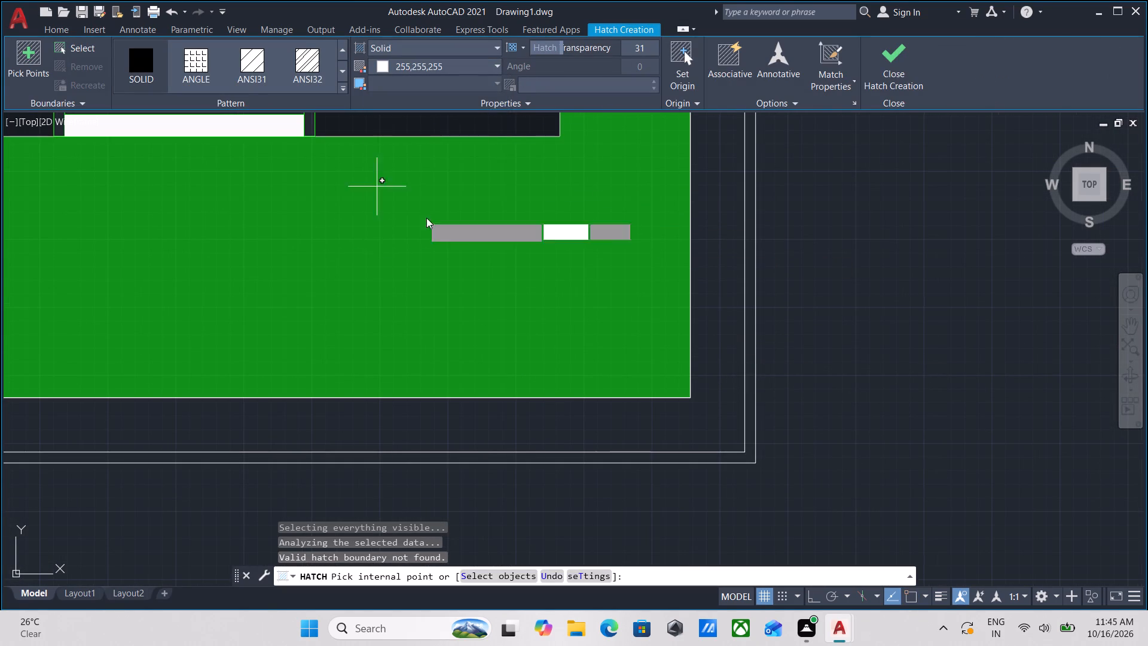
{"action": "scroll", "coordinate": [650, 370], "scroll_direction": "down", "scroll_amount": 3}
{"action": "scroll", "coordinate": [701, 401], "scroll_direction": "up", "scroll_amount": 1}
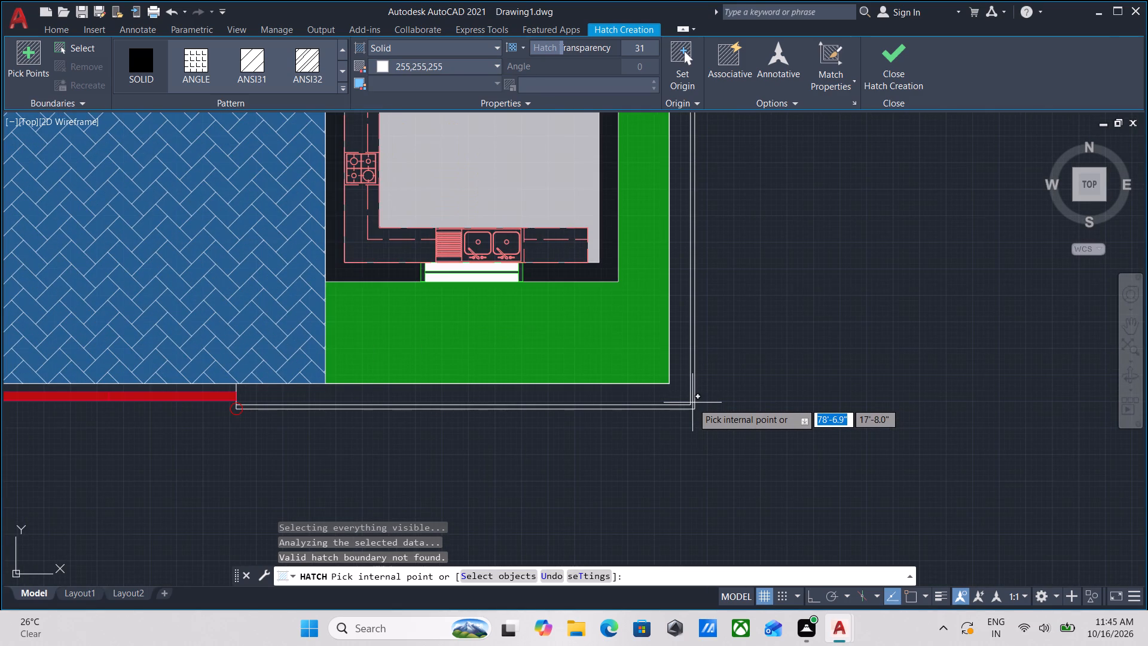
{"action": "scroll", "coordinate": [692, 403], "scroll_direction": "down", "scroll_amount": 1}
{"action": "left_click", "coordinate": [692, 403]}
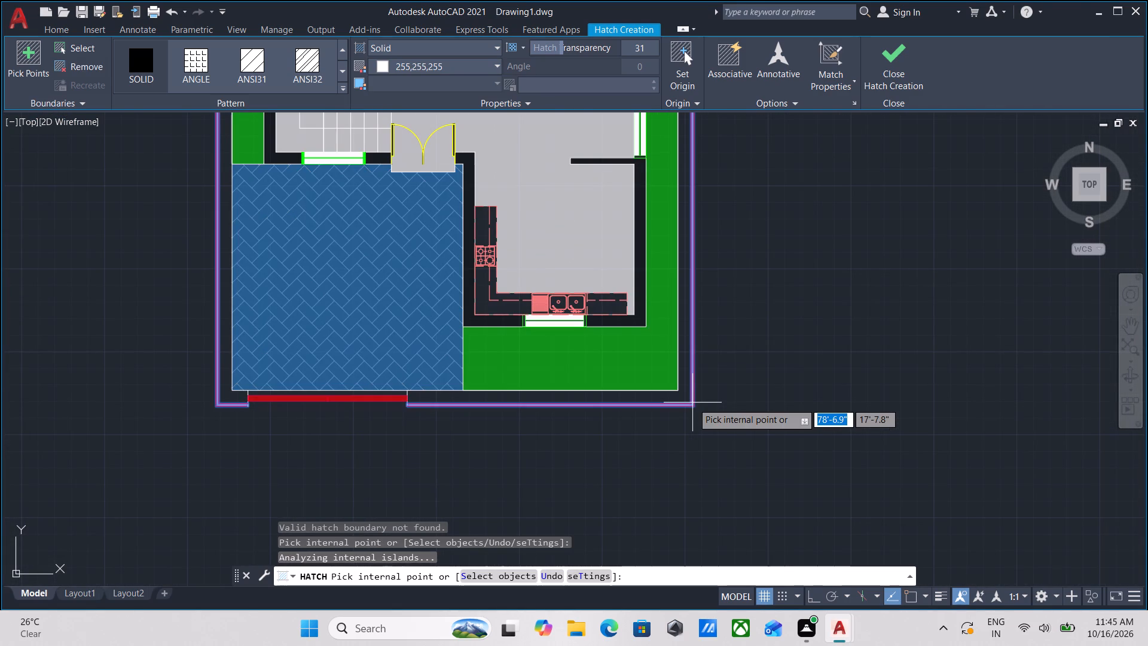
{"action": "scroll", "coordinate": [692, 312], "scroll_direction": "up", "scroll_amount": 6}
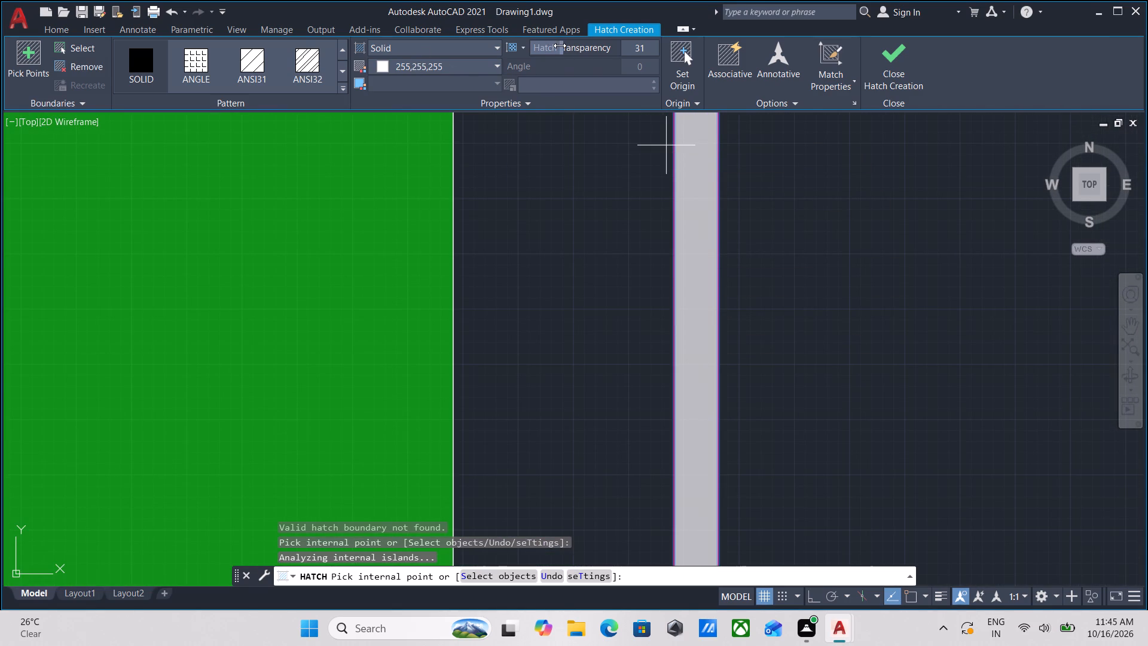
{"action": "left_click_drag", "start_coordinate": [560, 45], "coordinate": [425, 47]}
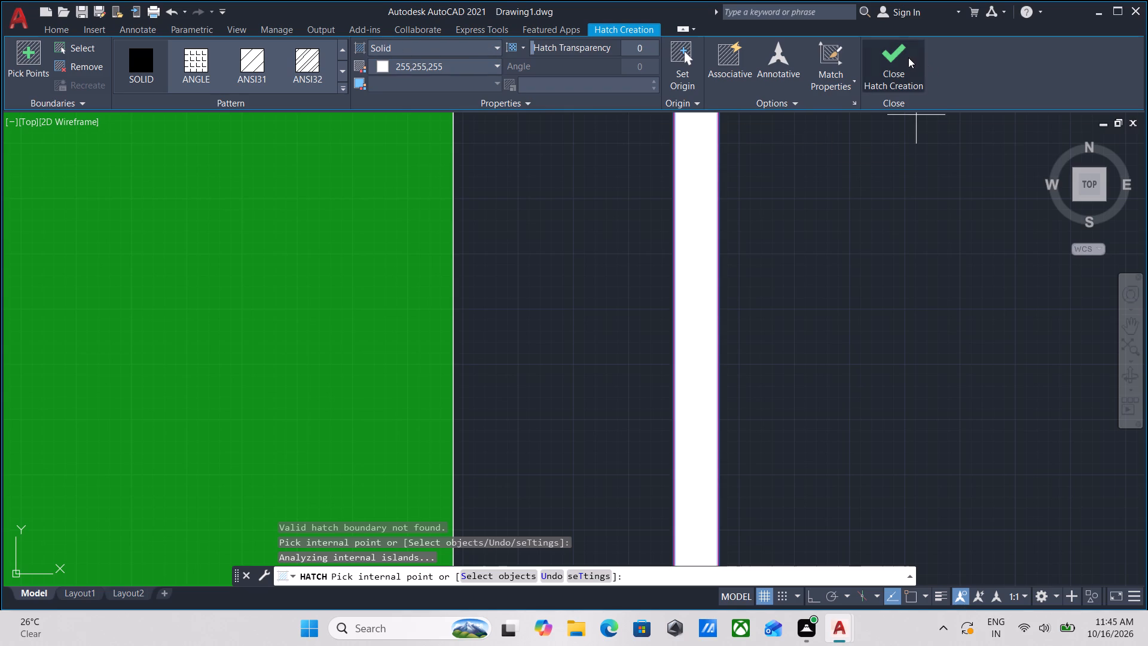
{"action": "left_click", "coordinate": [908, 57]}
Examine the hatched outer boundary strip around the plot, from the front gate to the bedrooms.
{"action": "scroll", "coordinate": [852, 166], "scroll_direction": "down", "scroll_amount": 4}
{"action": "middle_click_drag", "start_coordinate": [873, 249], "coordinate": [1028, 263]}
{"action": "scroll", "coordinate": [628, 368], "scroll_direction": "down", "scroll_amount": 1}
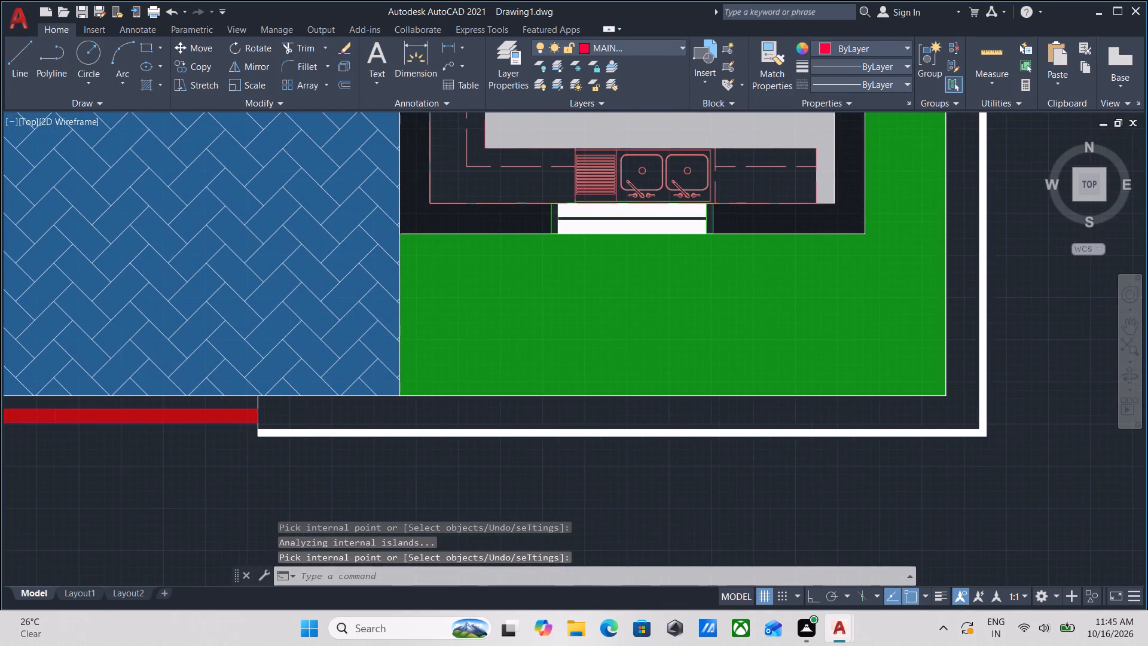
{"action": "middle_click_drag", "start_coordinate": [628, 368], "coordinate": [819, 305]}
{"action": "scroll", "coordinate": [552, 363], "scroll_direction": "down", "scroll_amount": 1}
{"action": "middle_click_drag", "start_coordinate": [552, 363], "coordinate": [591, 416]}
{"action": "middle_click_drag", "start_coordinate": [365, 245], "coordinate": [360, 342]}
{"action": "middle_click_drag", "start_coordinate": [385, 235], "coordinate": [352, 414]}
{"action": "middle_click_drag", "start_coordinate": [375, 185], "coordinate": [331, 397]}
{"action": "scroll", "coordinate": [354, 163], "scroll_direction": "up", "scroll_amount": 2}
{"action": "scroll", "coordinate": [323, 181], "scroll_direction": "down", "scroll_amount": 2}
{"action": "middle_click_drag", "start_coordinate": [323, 161], "coordinate": [424, 0]}
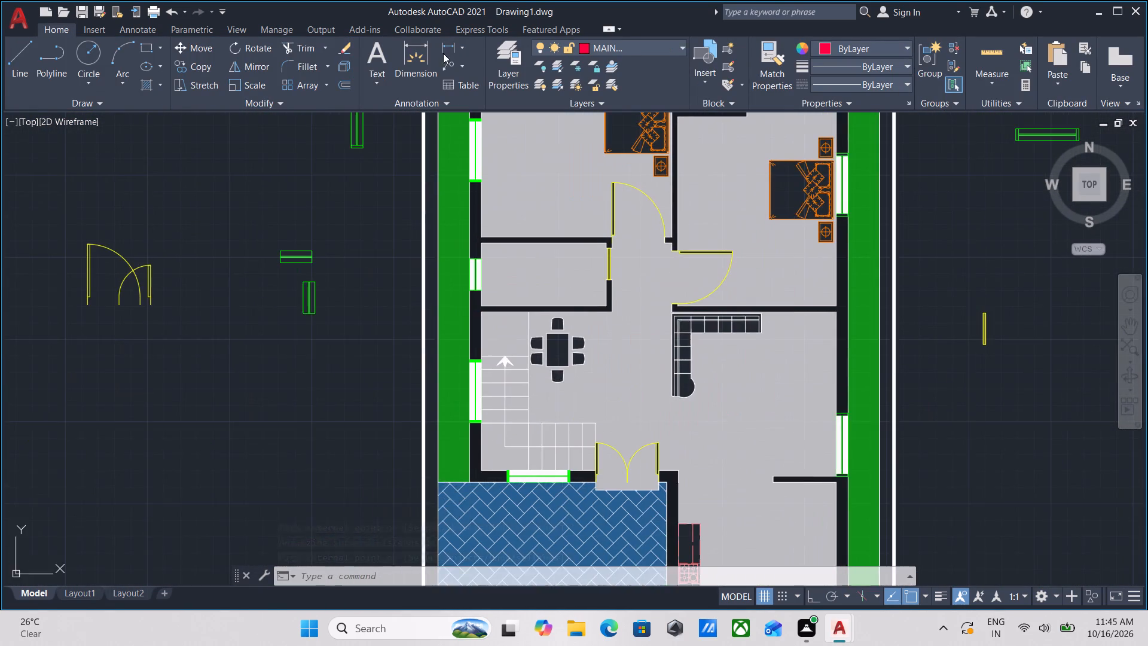
{"action": "scroll", "coordinate": [412, 295], "scroll_direction": "down", "scroll_amount": 1}
{"action": "middle_click_drag", "start_coordinate": [410, 265], "coordinate": [414, 93]}
{"action": "scroll", "coordinate": [423, 347], "scroll_direction": "up", "scroll_amount": 3}
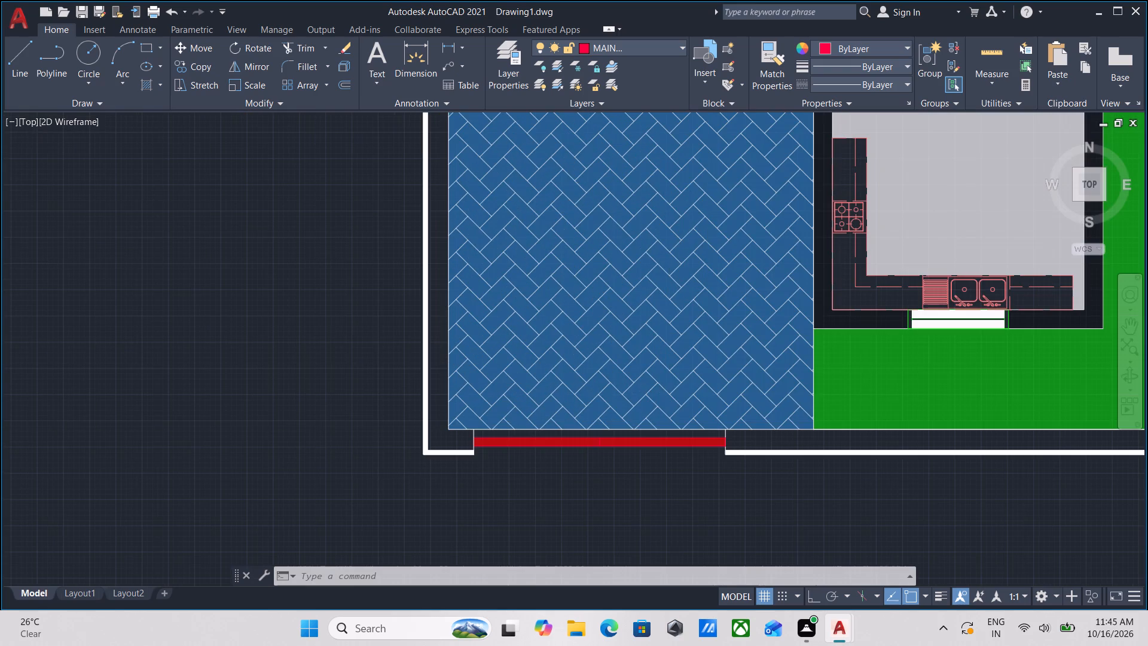
{"action": "middle_click_drag", "start_coordinate": [421, 349], "coordinate": [401, 452]}
{"action": "scroll", "coordinate": [411, 368], "scroll_direction": "down", "scroll_amount": 1}
{"action": "middle_click_drag", "start_coordinate": [411, 367], "coordinate": [393, 481]}
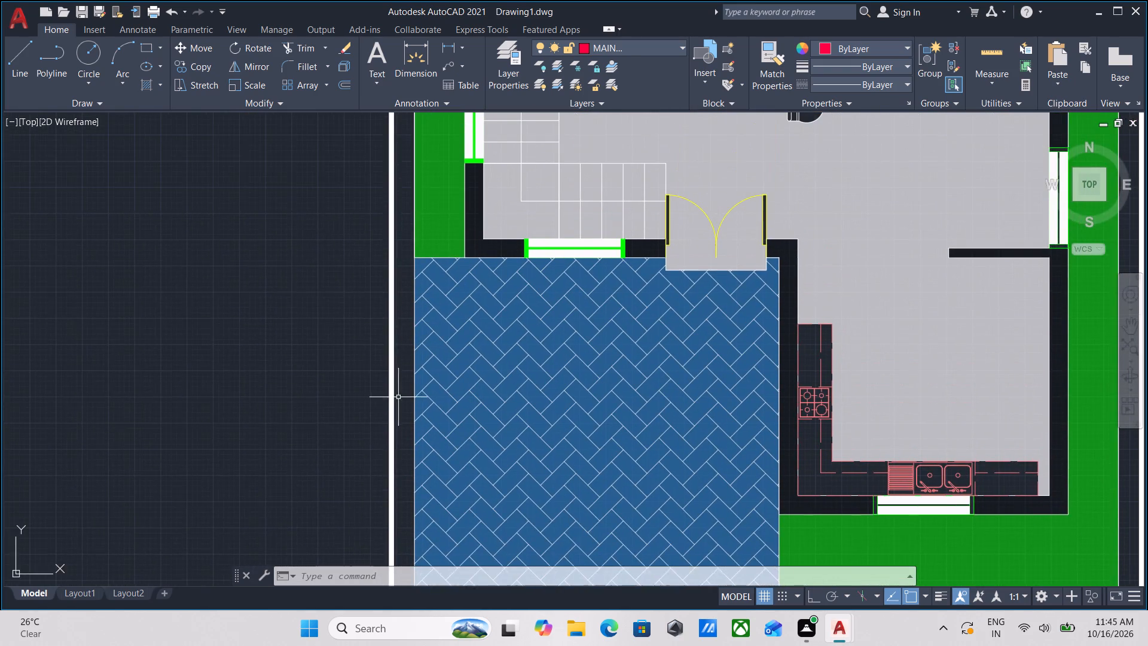
{"action": "middle_click_drag", "start_coordinate": [398, 396], "coordinate": [377, 489]}
{"action": "middle_click_drag", "start_coordinate": [370, 469], "coordinate": [375, 364]}
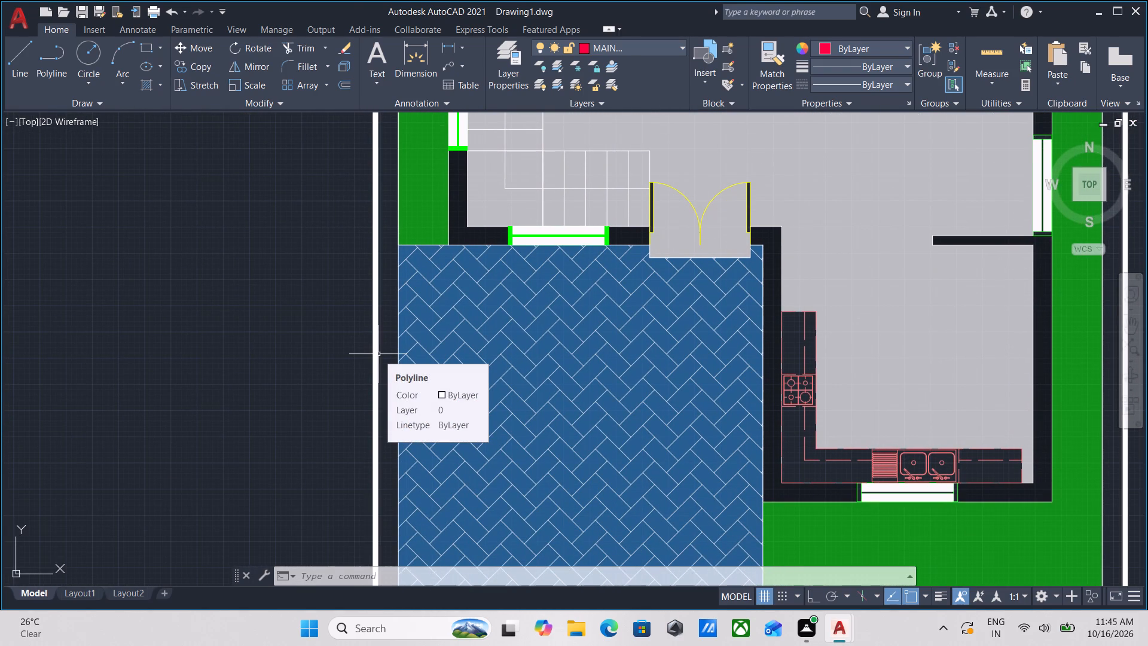
{"action": "scroll", "coordinate": [395, 344], "scroll_direction": "down", "scroll_amount": 1}
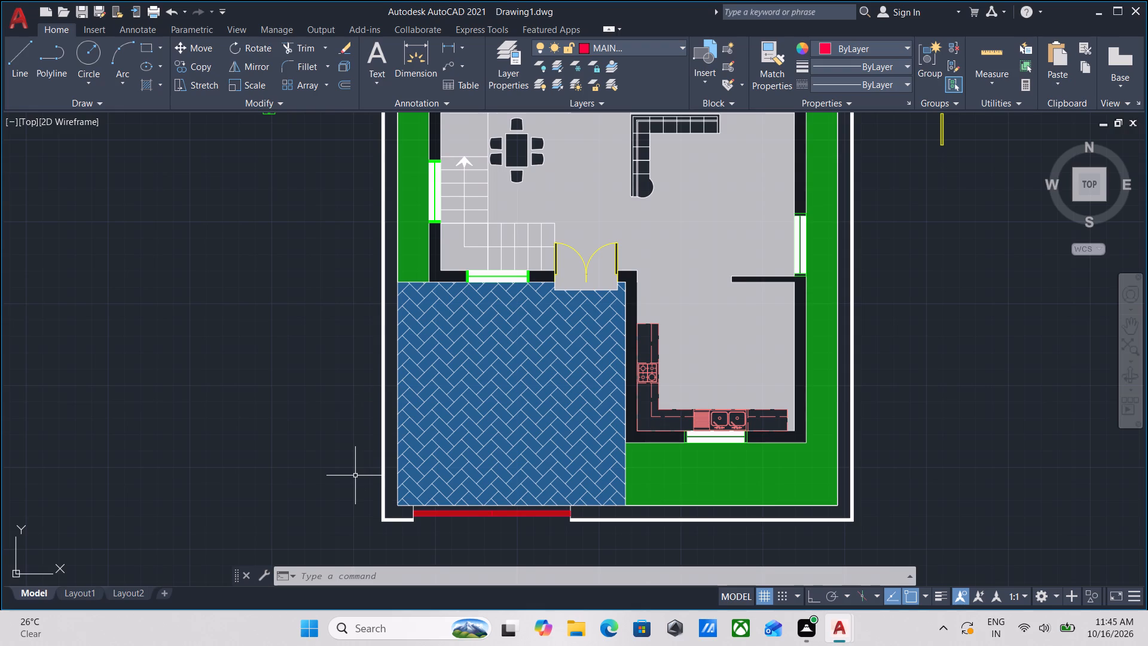
Hatch the remaining inner band of the boundary wall, between the offset line and the lawn, with solid 255,255,255.
{"action": "scroll", "coordinate": [776, 560], "scroll_direction": "up", "scroll_amount": 2}
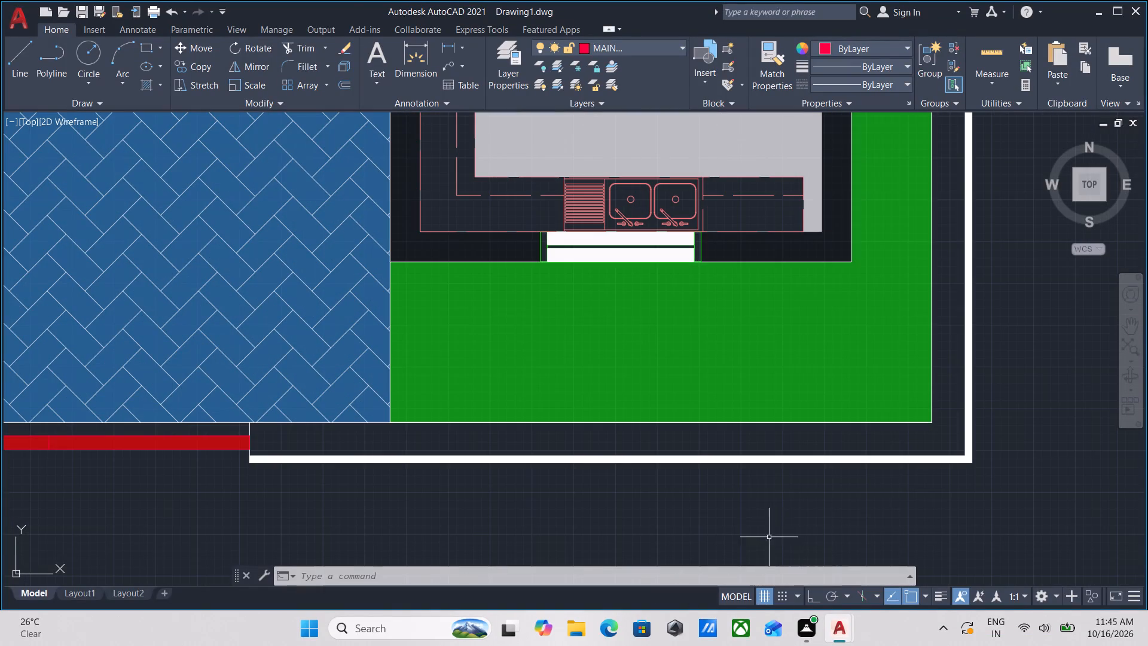
{"action": "scroll", "coordinate": [775, 443], "scroll_direction": "down", "scroll_amount": 1}
{"action": "middle_click_drag", "start_coordinate": [774, 443], "coordinate": [862, 473]}
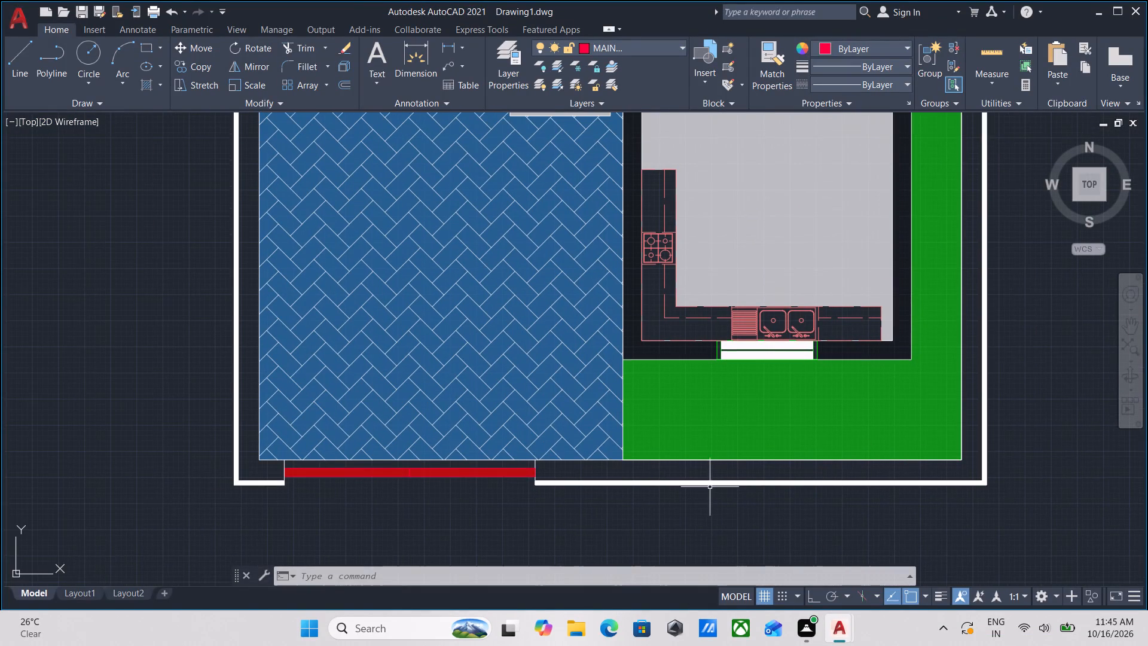
{"action": "middle_click_drag", "start_coordinate": [710, 487], "coordinate": [740, 499]}
{"action": "key", "text": "h"}
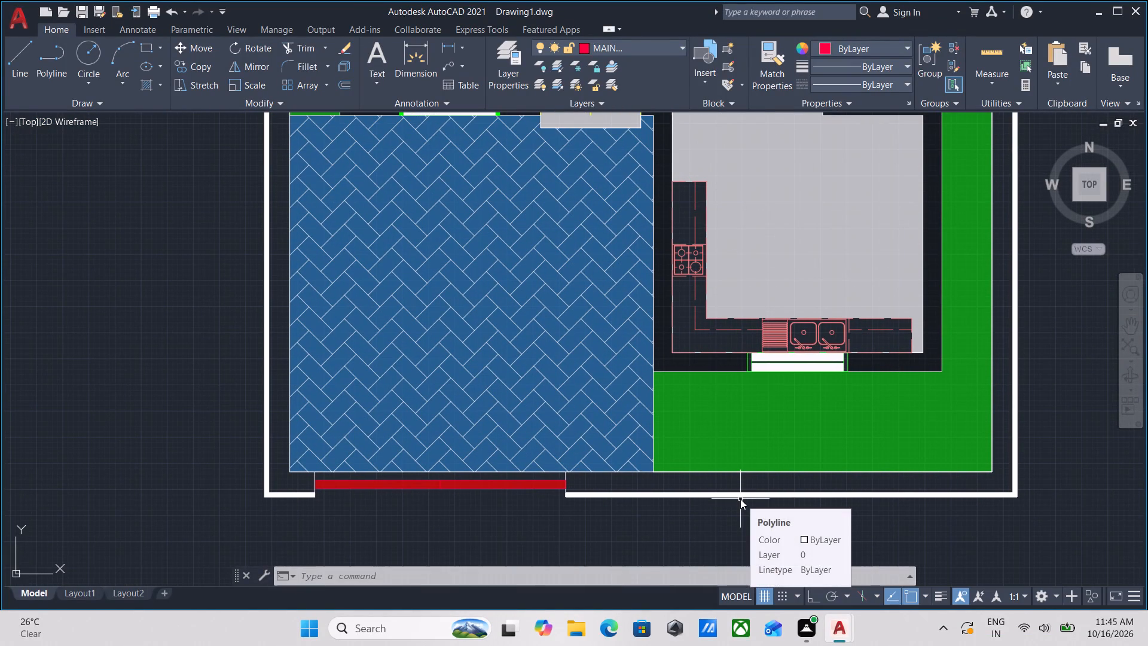
{"action": "key", "text": "Return"}
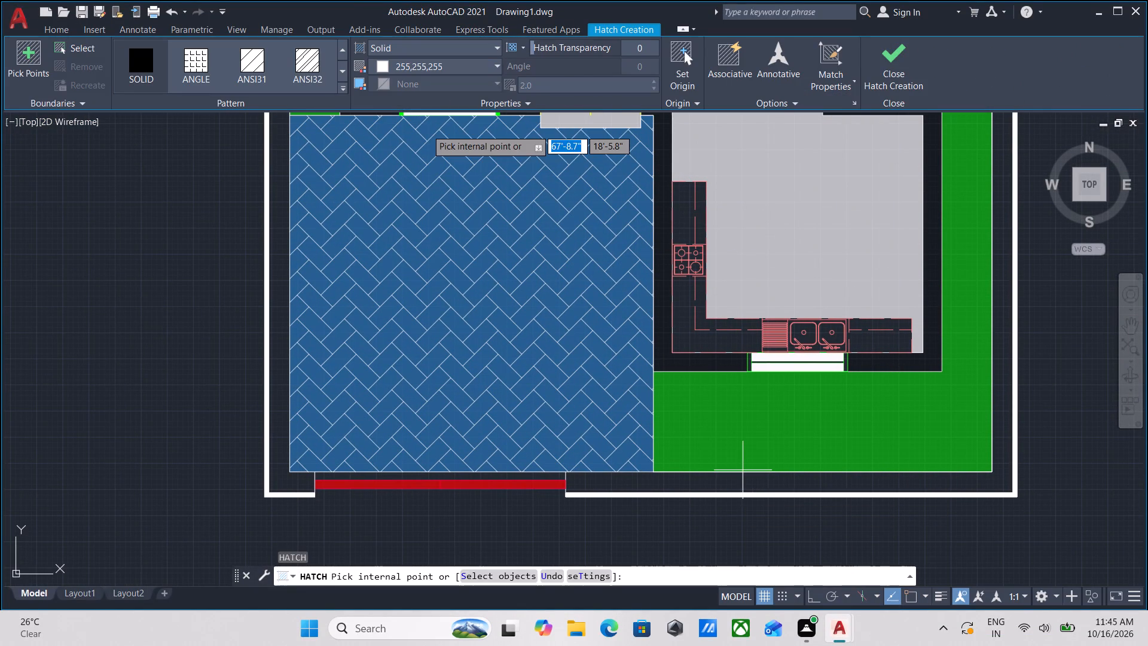
{"action": "scroll", "coordinate": [787, 486], "scroll_direction": "up", "scroll_amount": 1}
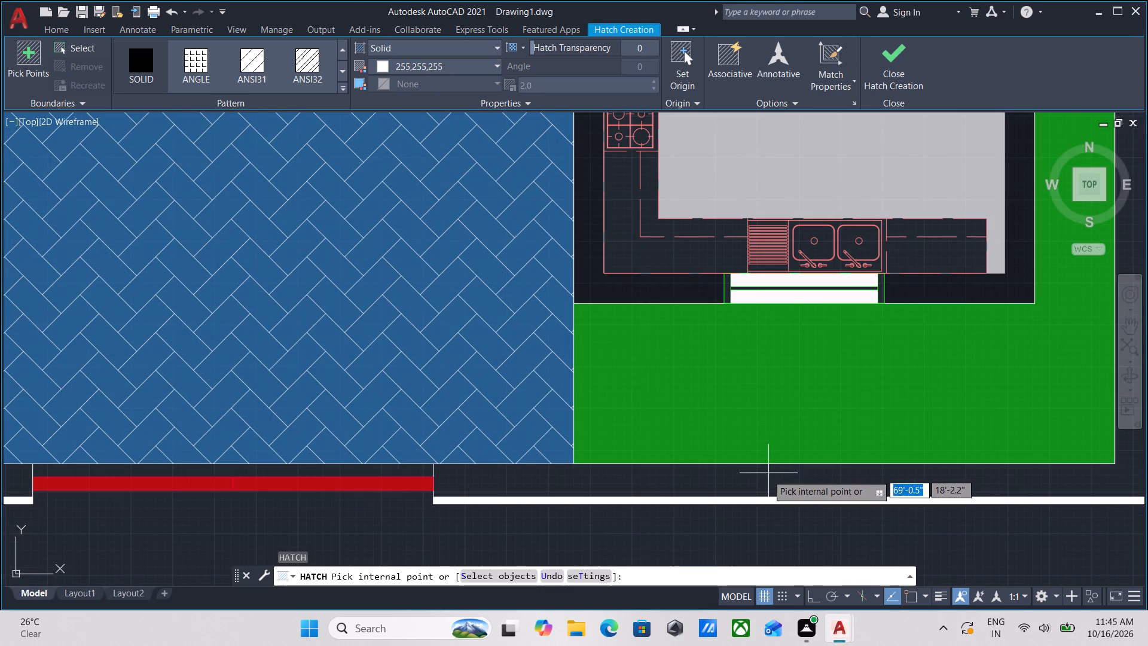
{"action": "left_click", "coordinate": [762, 479]}
{"action": "scroll", "coordinate": [762, 479], "scroll_direction": "down", "scroll_amount": 2}
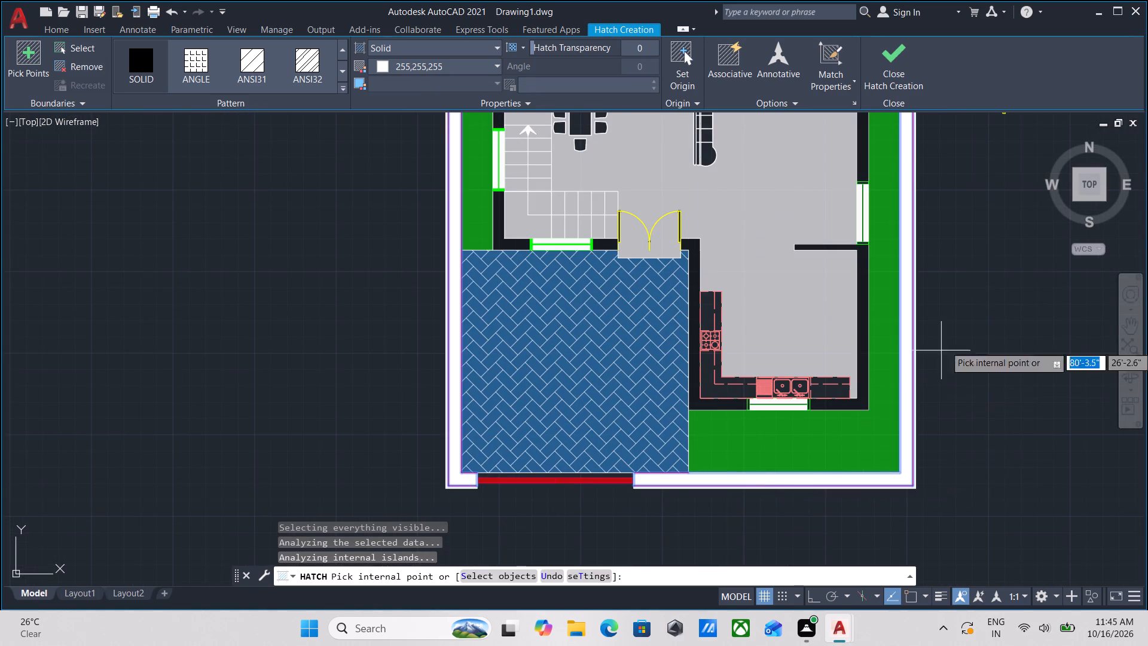
{"action": "middle_click_drag", "start_coordinate": [1039, 264], "coordinate": [979, 364]}
{"action": "left_click", "coordinate": [891, 62]}
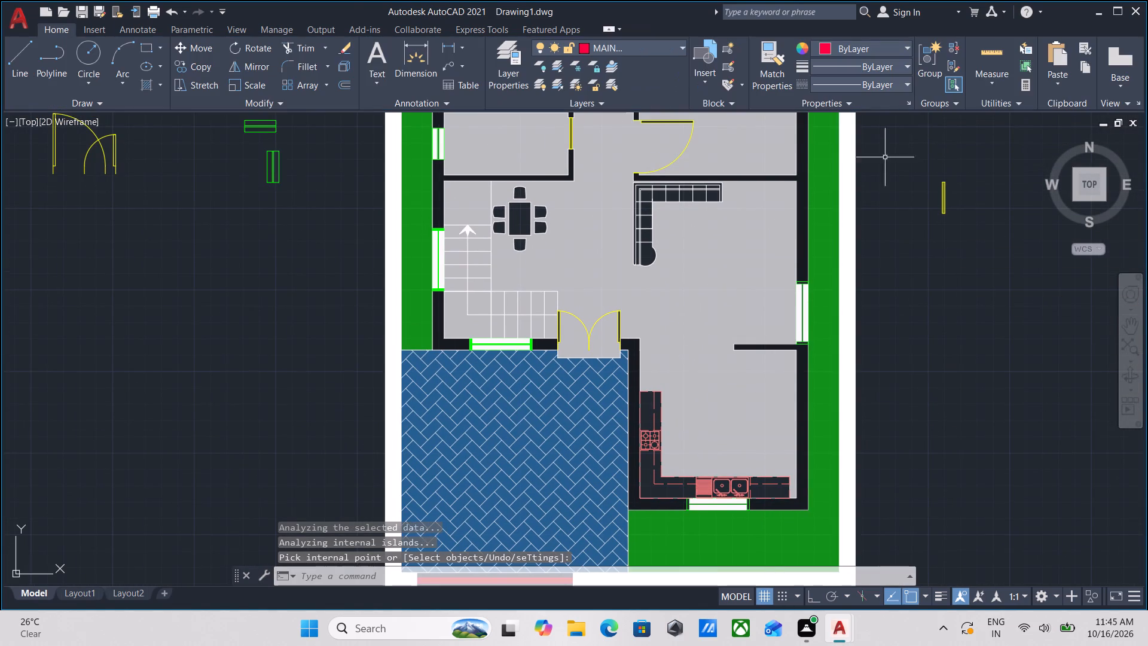
Examine the filled boundary wall and the whole floor plan, including the rear bedrooms.
{"action": "middle_click_drag", "start_coordinate": [881, 228], "coordinate": [880, 115]}
{"action": "middle_click_drag", "start_coordinate": [902, 233], "coordinate": [870, 334]}
{"action": "scroll", "coordinate": [902, 233], "scroll_direction": "down", "scroll_amount": 1}
{"action": "middle_click_drag", "start_coordinate": [881, 252], "coordinate": [814, 434]}
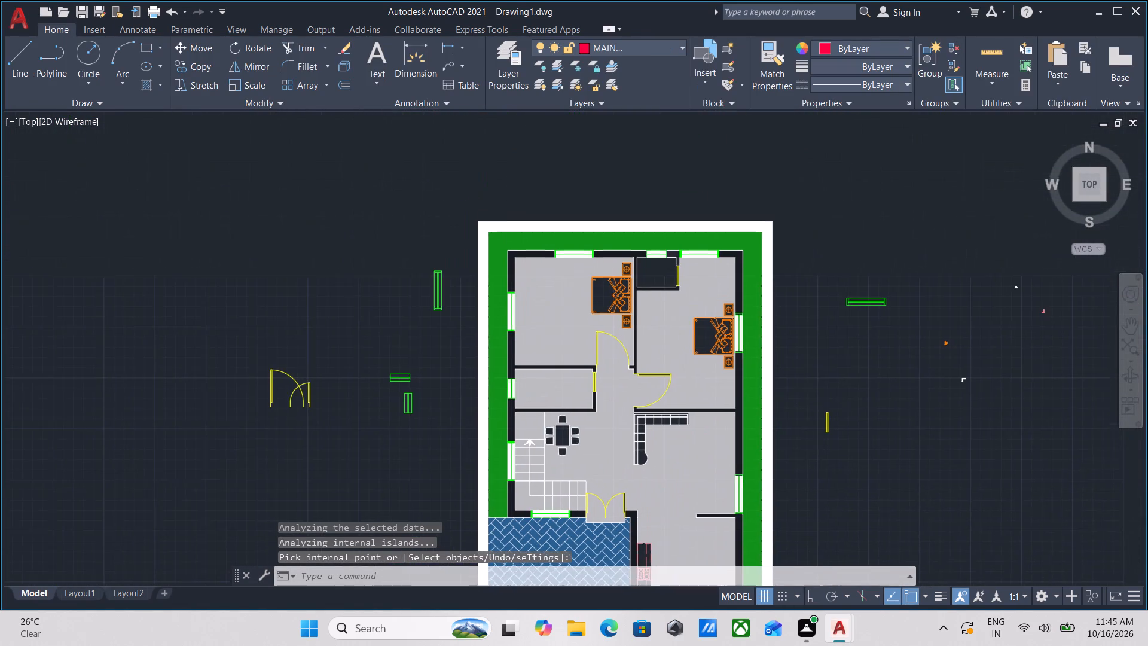
{"action": "middle_click_drag", "start_coordinate": [799, 303], "coordinate": [768, 122]}
{"action": "middle_click_drag", "start_coordinate": [804, 282], "coordinate": [781, 359]}
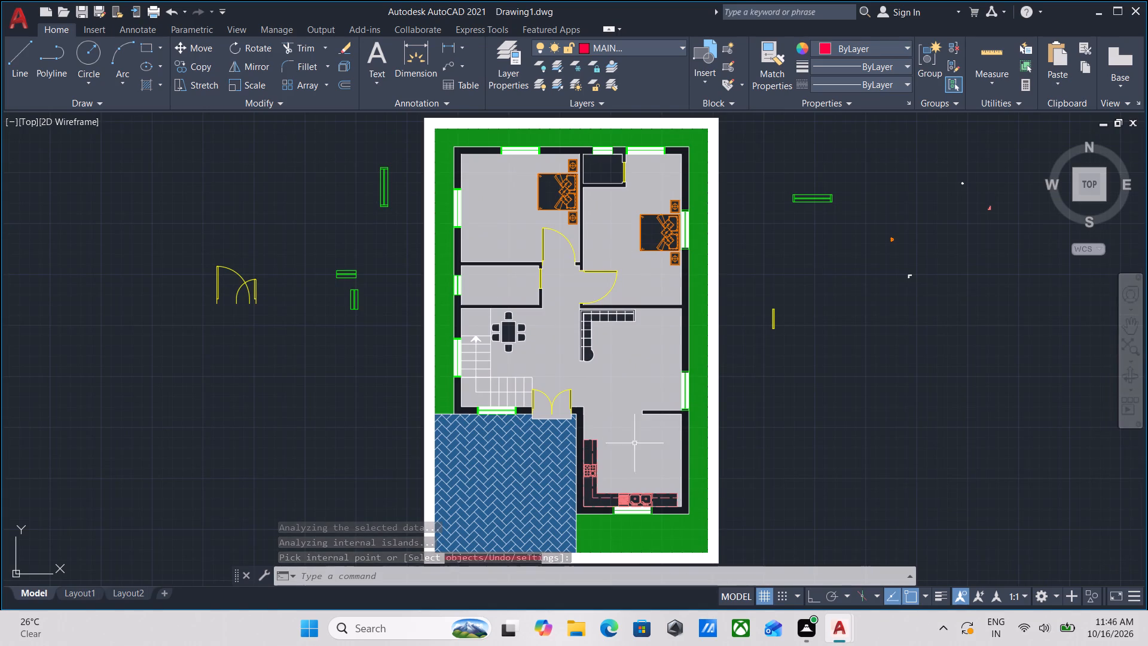
{"action": "scroll", "coordinate": [555, 455], "scroll_direction": "up", "scroll_amount": 2}
{"action": "scroll", "coordinate": [510, 386], "scroll_direction": "down", "scroll_amount": 2}
{"action": "middle_click_drag", "start_coordinate": [510, 377], "coordinate": [538, 465]}
{"action": "scroll", "coordinate": [416, 217], "scroll_direction": "up", "scroll_amount": 2}
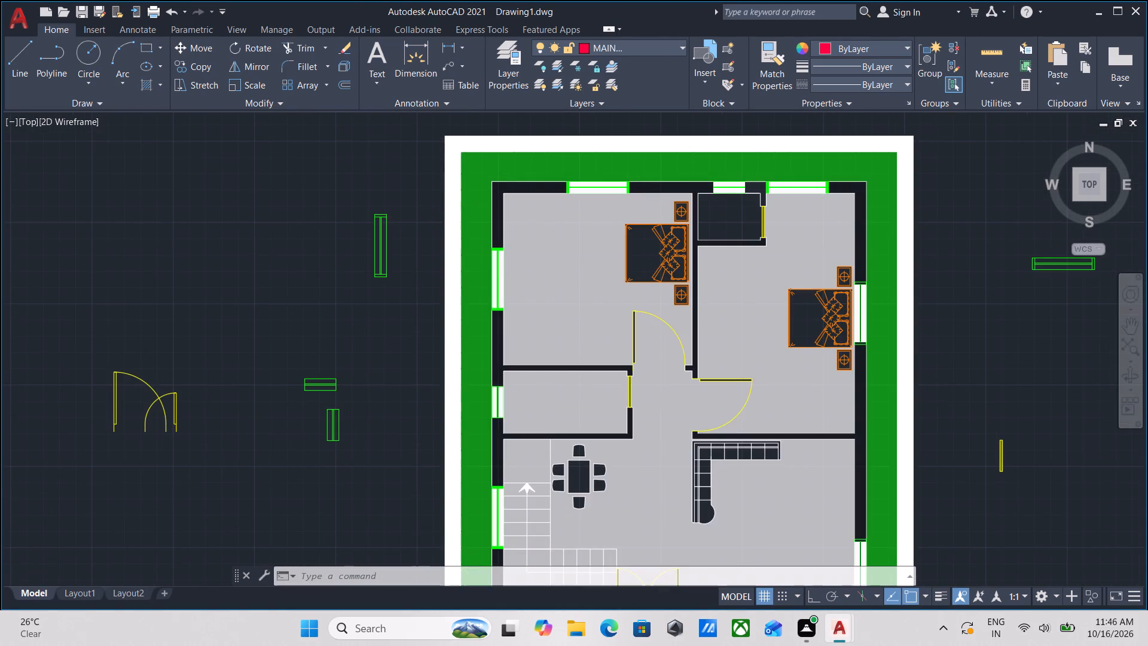
{"action": "middle_click_drag", "start_coordinate": [456, 202], "coordinate": [432, 339]}
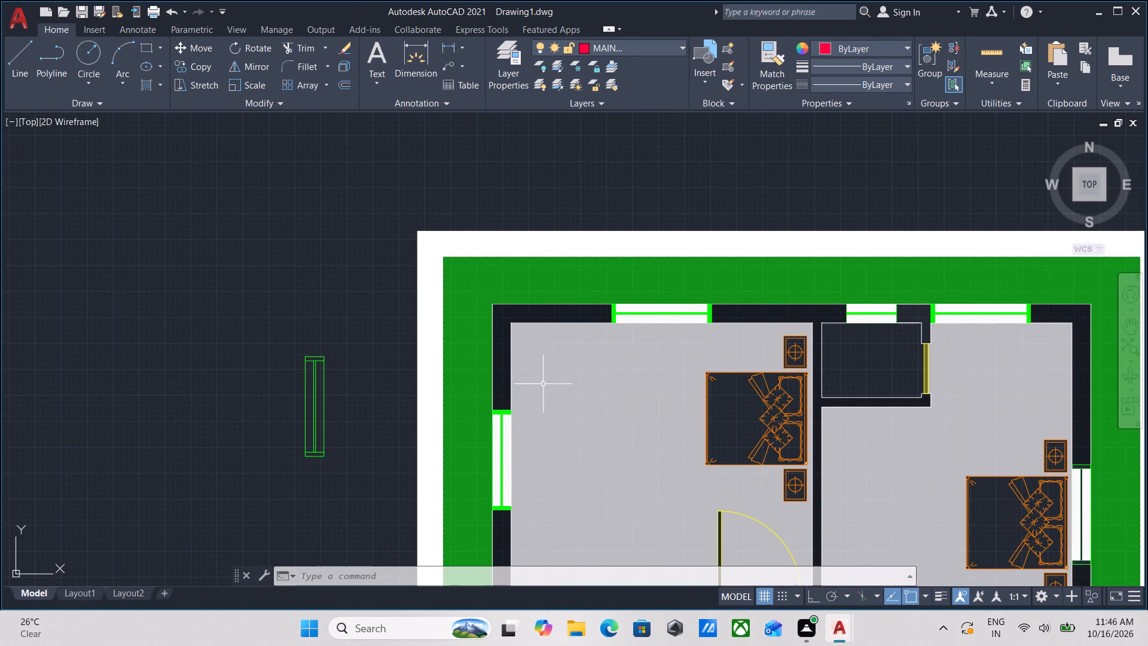
{"action": "middle_click_drag", "start_coordinate": [546, 385], "coordinate": [548, 302]}
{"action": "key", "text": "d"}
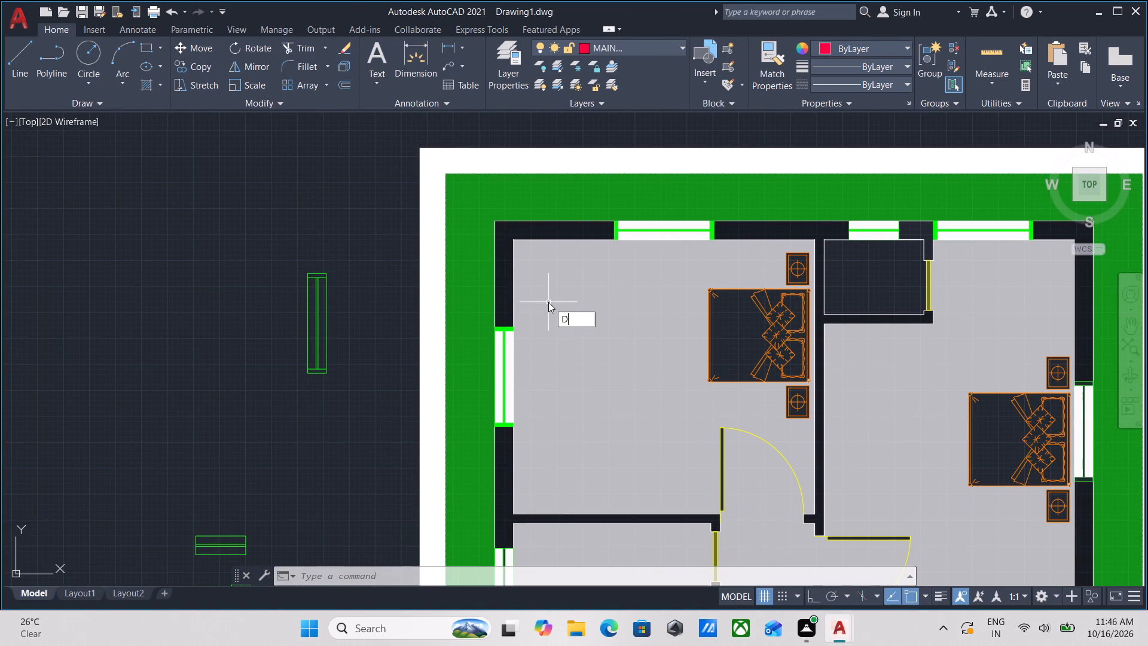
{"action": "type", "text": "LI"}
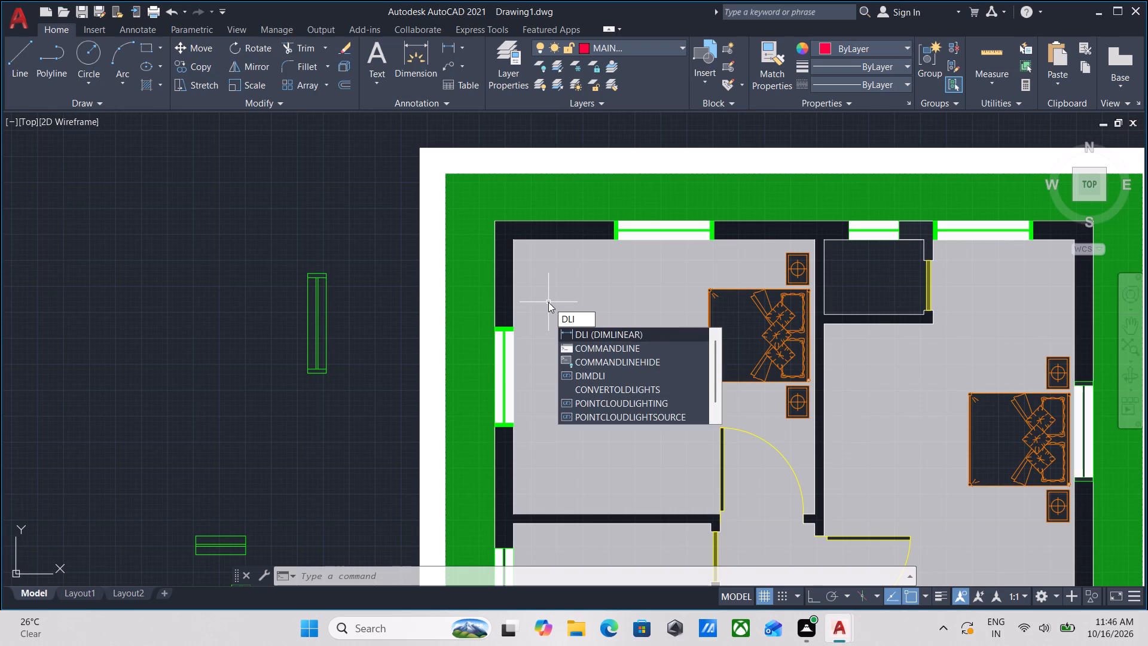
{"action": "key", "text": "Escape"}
Add the horizontal single-line text "SET BACK AREA", about 6.6" high, in the green lawn strip behind the rear bedrooms.
{"action": "scroll", "coordinate": [548, 302], "scroll_direction": "down", "scroll_amount": 1}
{"action": "middle_click_drag", "start_coordinate": [548, 302], "coordinate": [560, 254]}
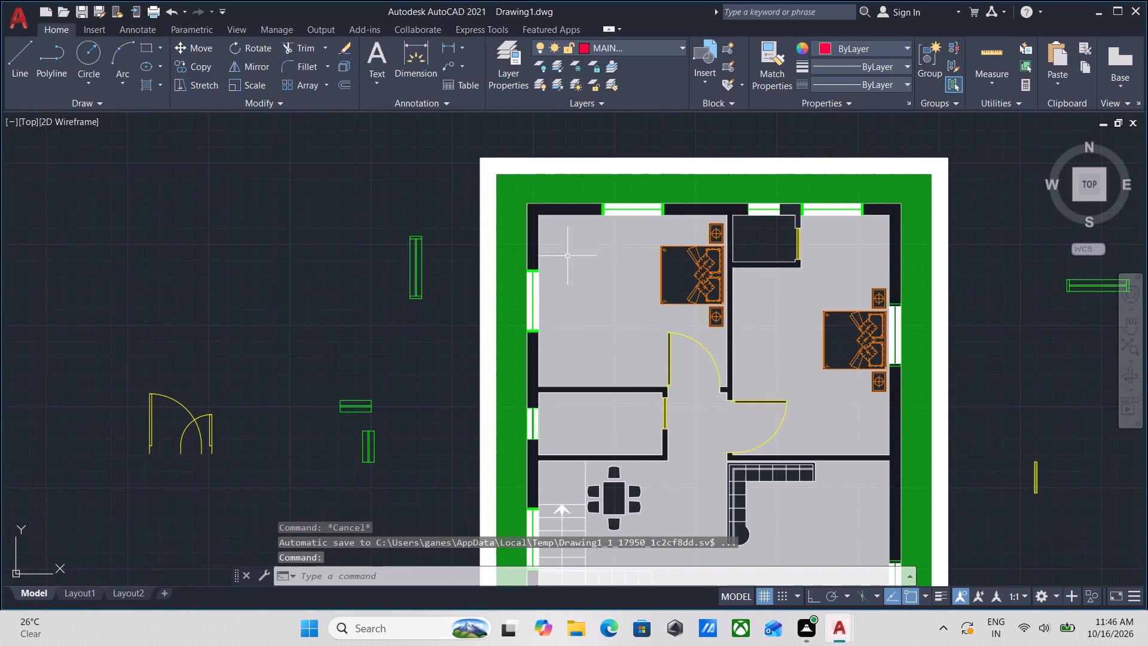
{"action": "scroll", "coordinate": [585, 330], "scroll_direction": "down", "scroll_amount": 1}
{"action": "middle_click_drag", "start_coordinate": [585, 330], "coordinate": [582, 367]}
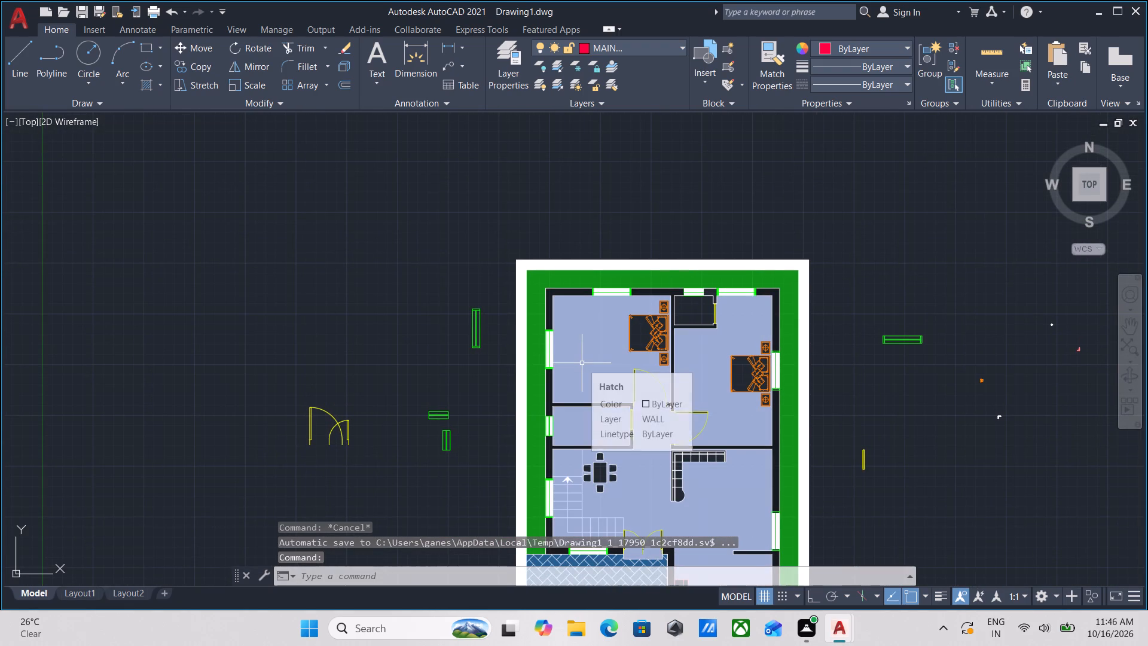
{"action": "type", "text": "DT"}
{"action": "key", "text": "Return"}
{"action": "scroll", "coordinate": [585, 302], "scroll_direction": "up", "scroll_amount": 2}
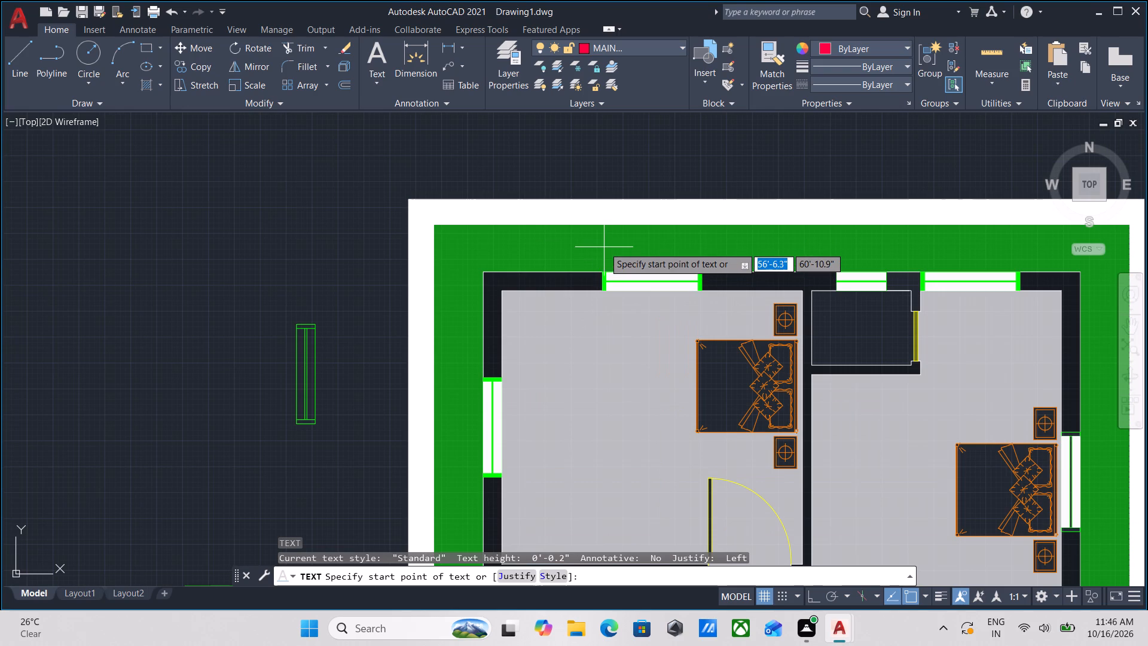
{"action": "scroll", "coordinate": [604, 247], "scroll_direction": "up", "scroll_amount": 2}
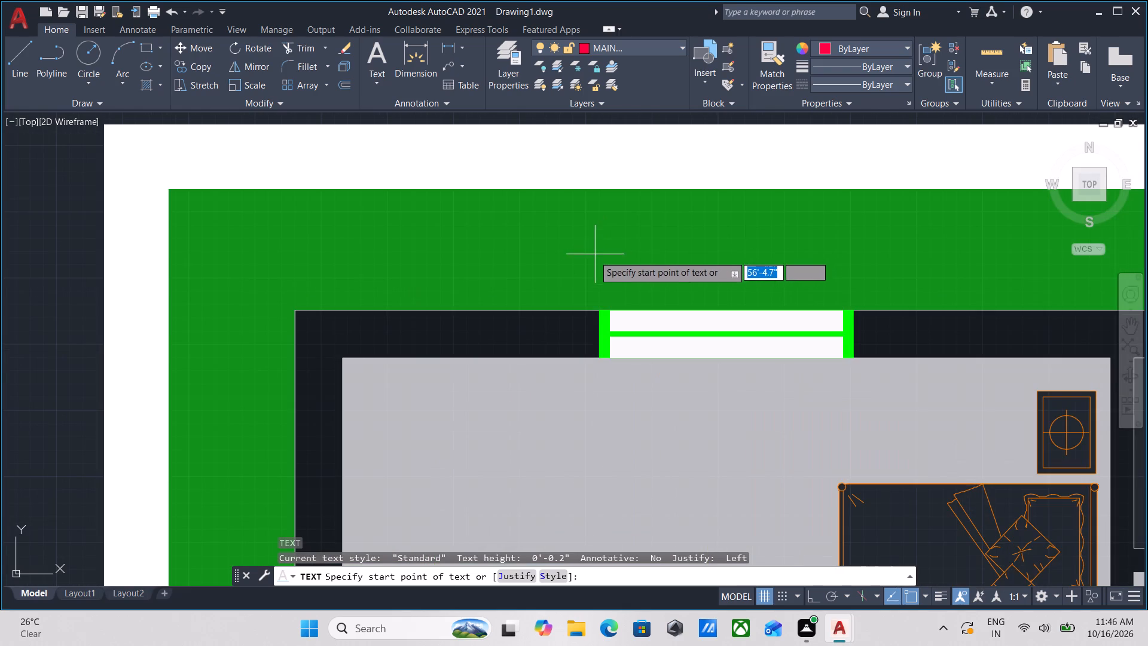
{"action": "scroll", "coordinate": [608, 251], "scroll_direction": "down", "scroll_amount": 1}
{"action": "middle_click_drag", "start_coordinate": [674, 253], "coordinate": [512, 300]}
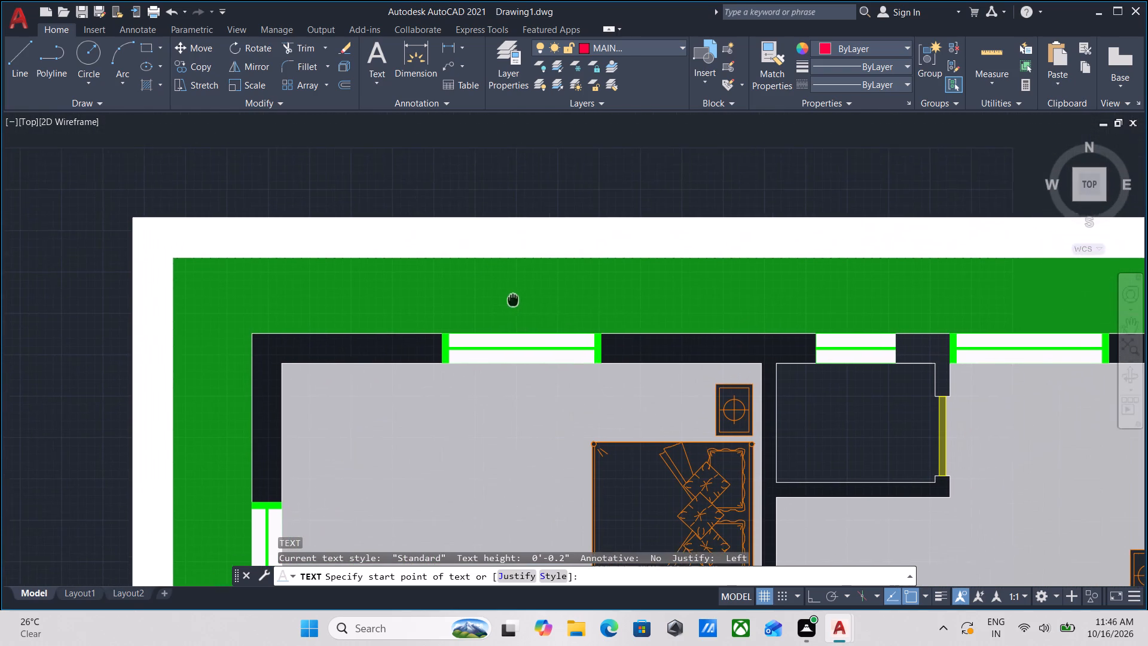
{"action": "middle_click_drag", "start_coordinate": [512, 300], "coordinate": [511, 301]}
{"action": "scroll", "coordinate": [573, 299], "scroll_direction": "up", "scroll_amount": 1}
{"action": "left_click", "coordinate": [610, 307]}
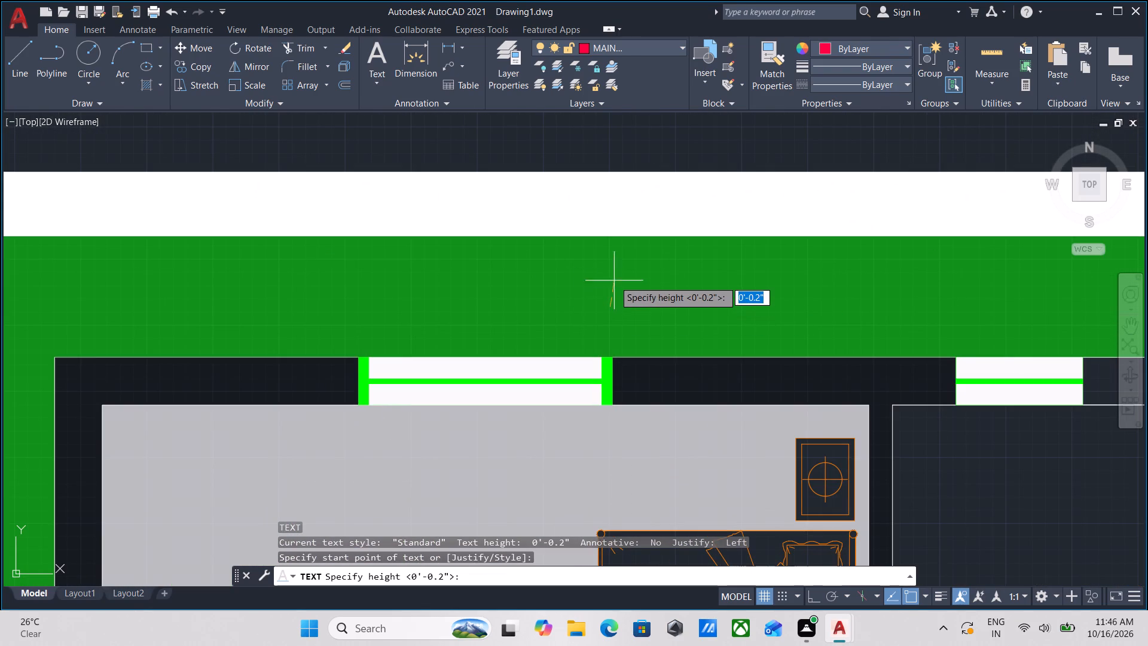
{"action": "key", "text": "F8"}
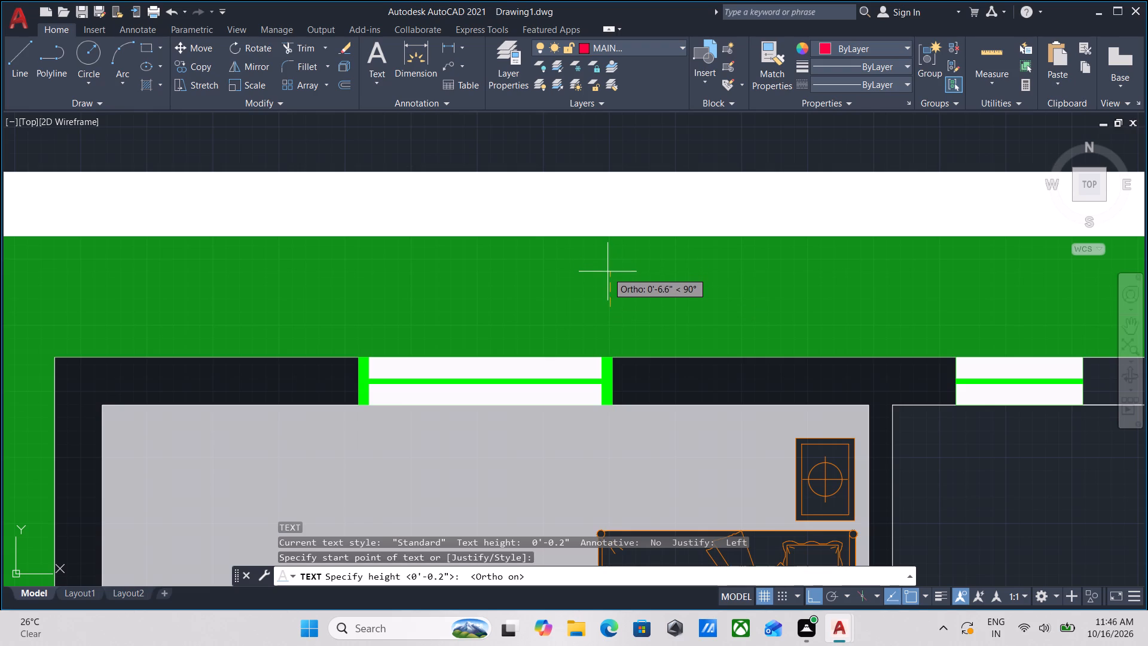
{"action": "left_click", "coordinate": [607, 270]}
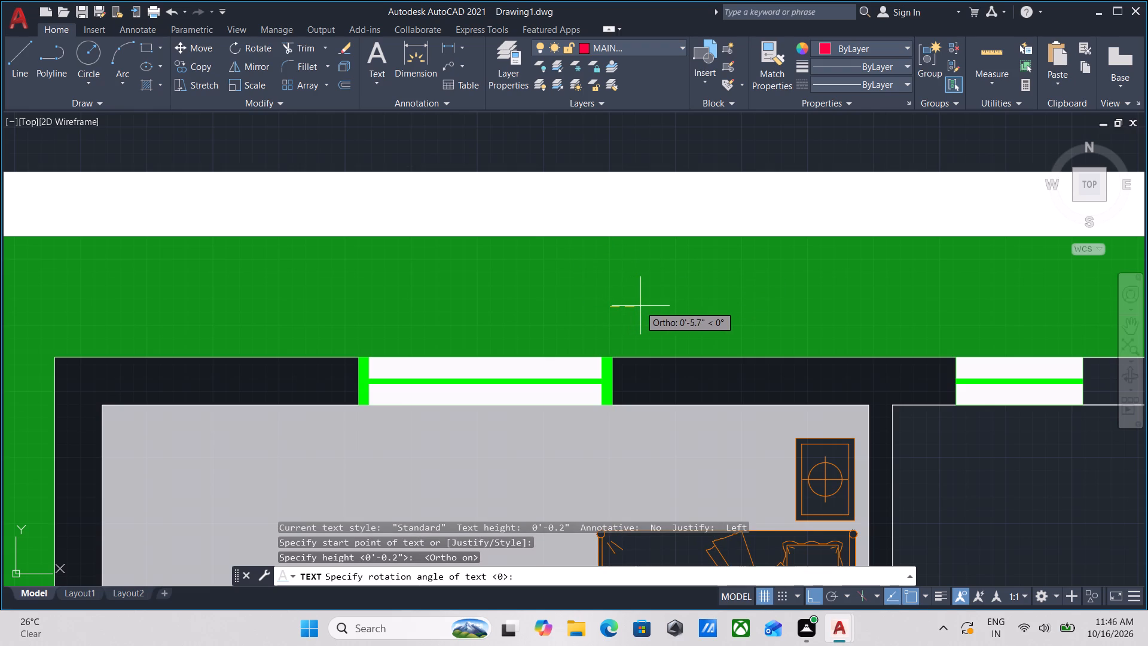
{"action": "left_click", "coordinate": [640, 306]}
{"action": "scroll", "coordinate": [654, 306], "scroll_direction": "down", "scroll_amount": 1}
{"action": "middle_click_drag", "start_coordinate": [656, 306], "coordinate": [586, 337]}
{"action": "scroll", "coordinate": [586, 337], "scroll_direction": "down", "scroll_amount": 1}
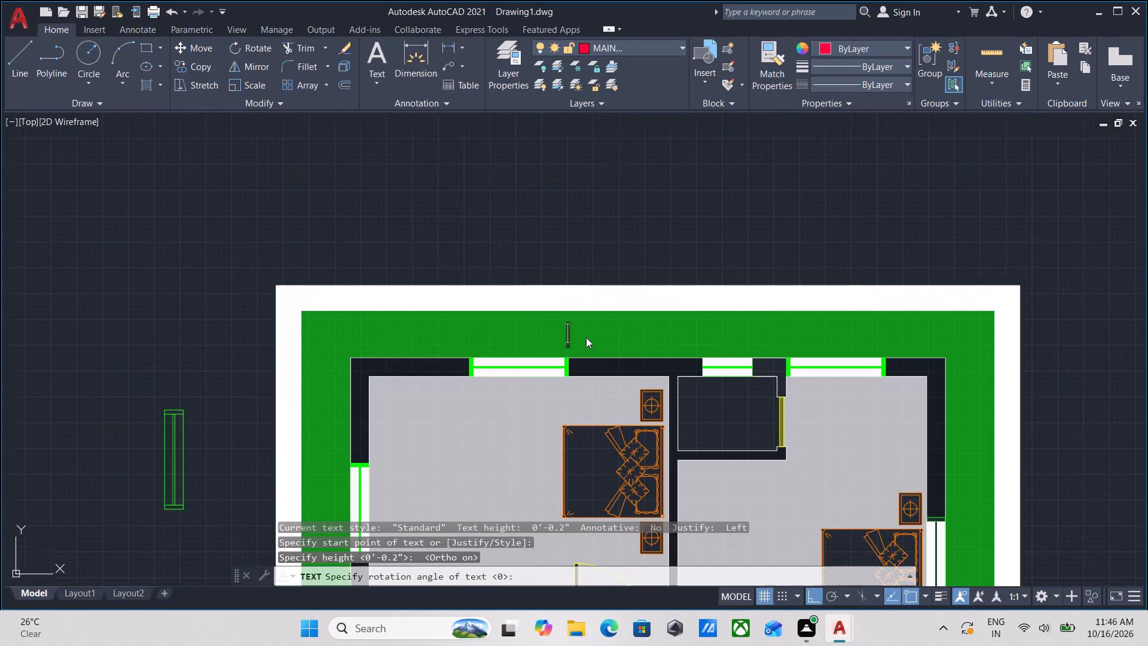
{"action": "key", "text": "f"}
{"action": "scroll", "coordinate": [603, 332], "scroll_direction": "up", "scroll_amount": 1}
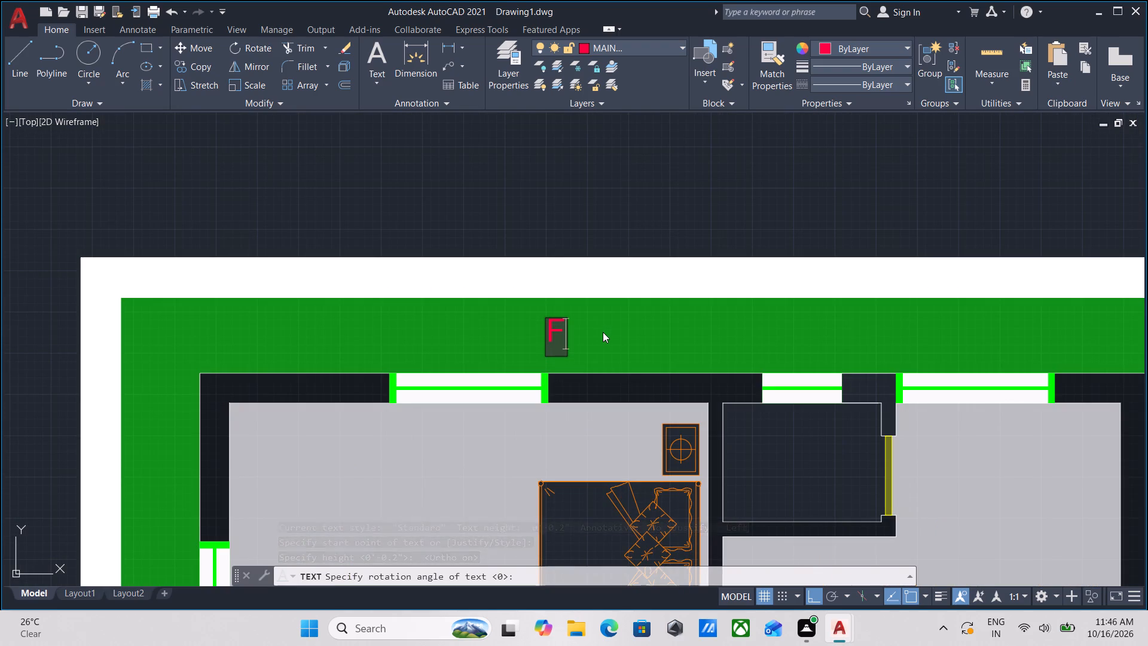
{"action": "key", "text": "BackSpace"}
{"action": "type", "text": "SET"}
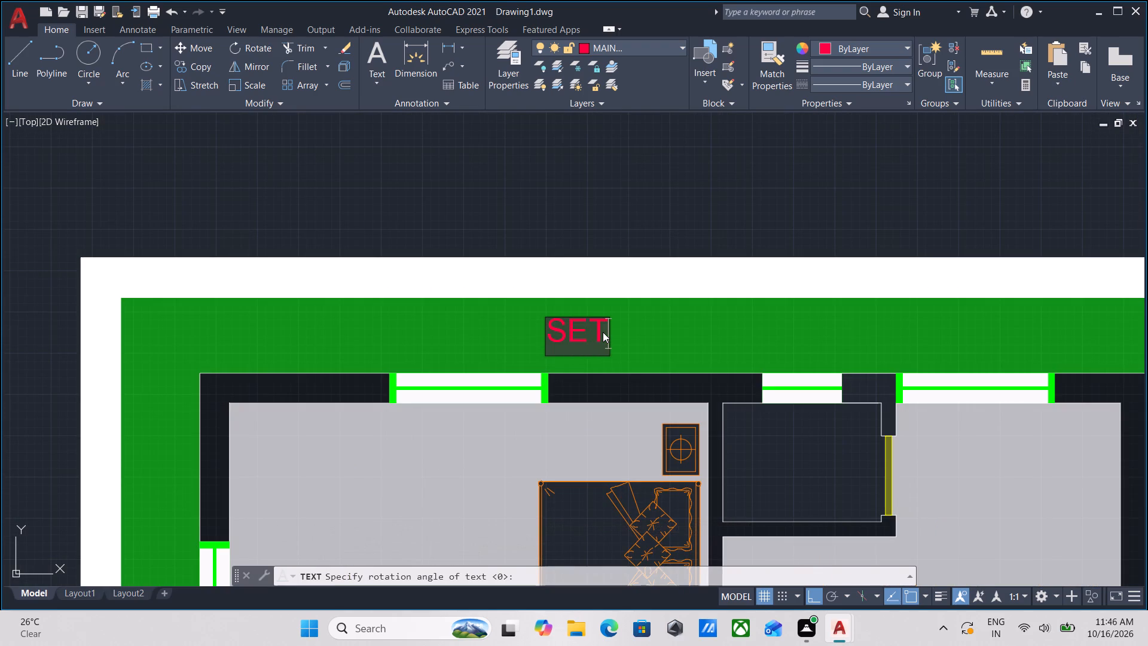
{"action": "key", "text": "space"}
{"action": "type", "text": "BA"}
{"action": "type", "text": "CK AREA"}
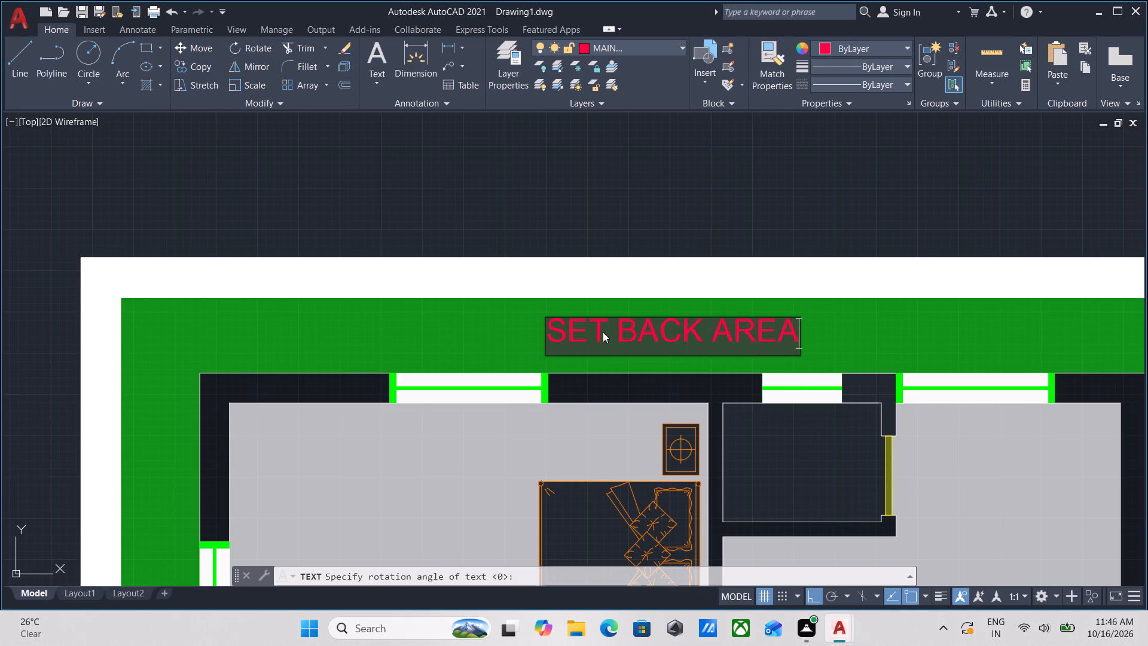
{"action": "key", "text": "Return"}
{"action": "key", "text": "Return"}
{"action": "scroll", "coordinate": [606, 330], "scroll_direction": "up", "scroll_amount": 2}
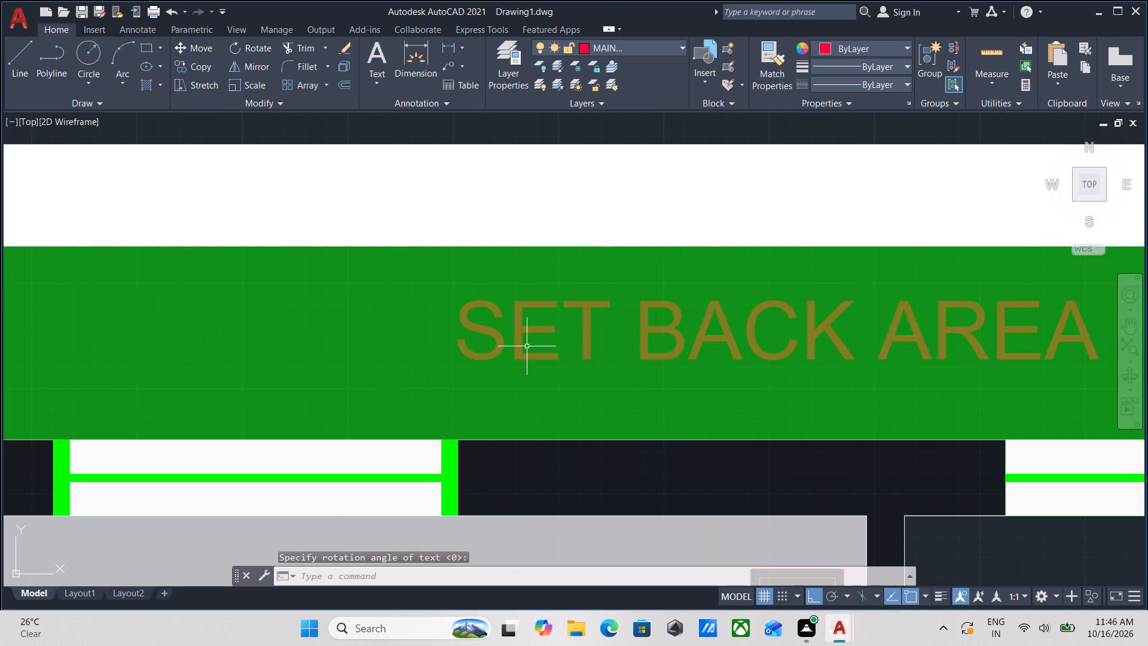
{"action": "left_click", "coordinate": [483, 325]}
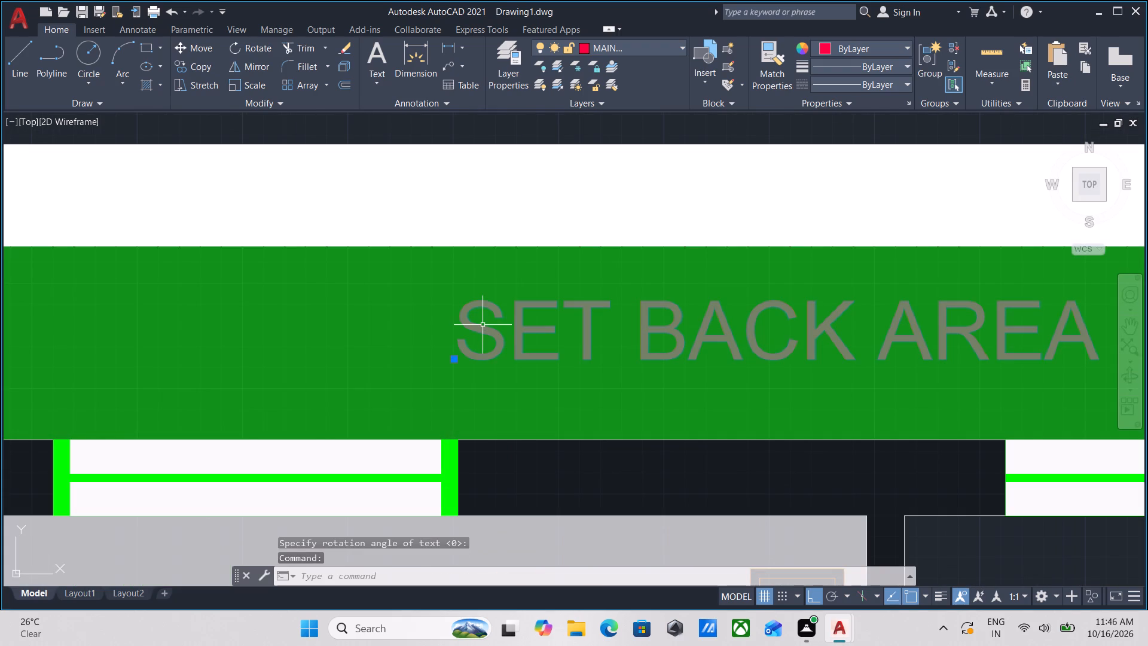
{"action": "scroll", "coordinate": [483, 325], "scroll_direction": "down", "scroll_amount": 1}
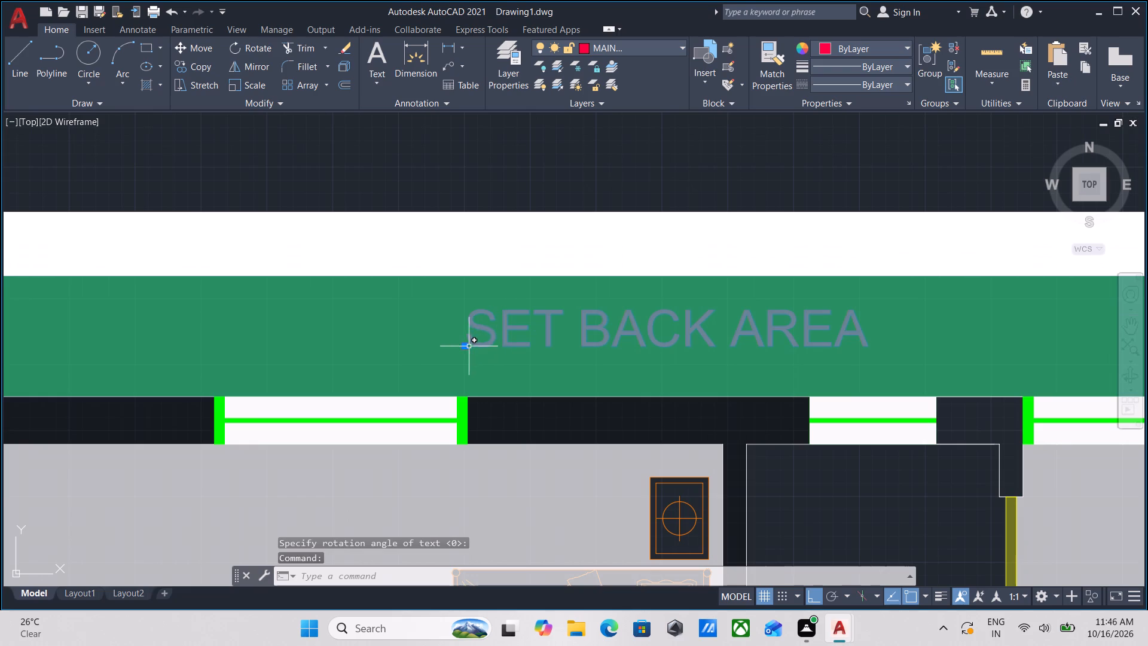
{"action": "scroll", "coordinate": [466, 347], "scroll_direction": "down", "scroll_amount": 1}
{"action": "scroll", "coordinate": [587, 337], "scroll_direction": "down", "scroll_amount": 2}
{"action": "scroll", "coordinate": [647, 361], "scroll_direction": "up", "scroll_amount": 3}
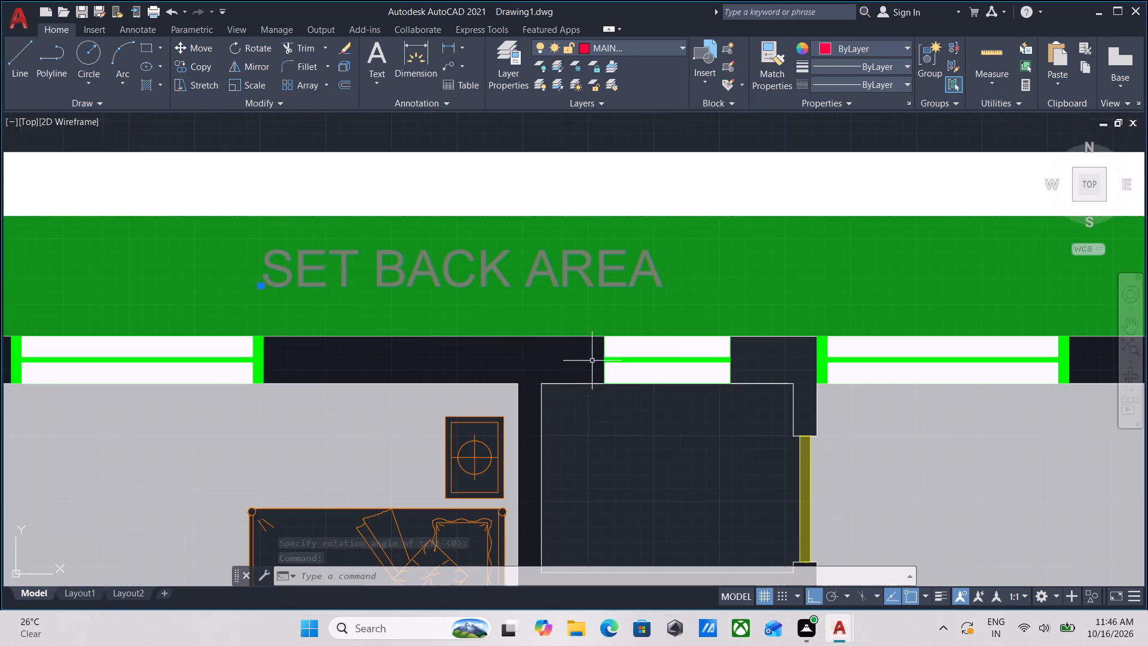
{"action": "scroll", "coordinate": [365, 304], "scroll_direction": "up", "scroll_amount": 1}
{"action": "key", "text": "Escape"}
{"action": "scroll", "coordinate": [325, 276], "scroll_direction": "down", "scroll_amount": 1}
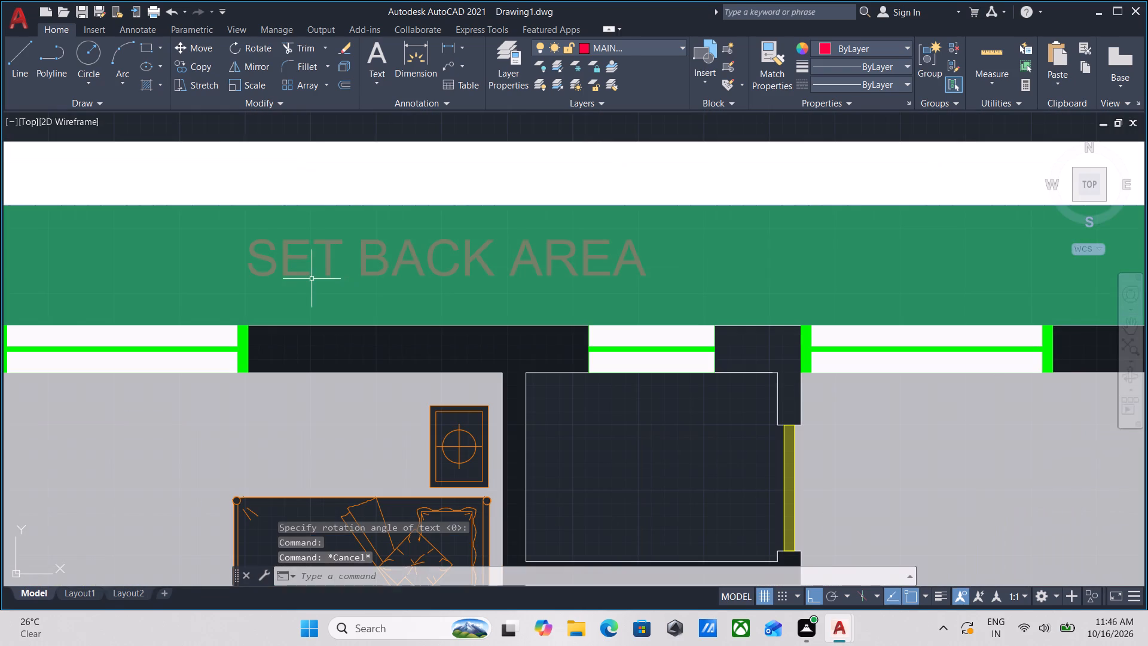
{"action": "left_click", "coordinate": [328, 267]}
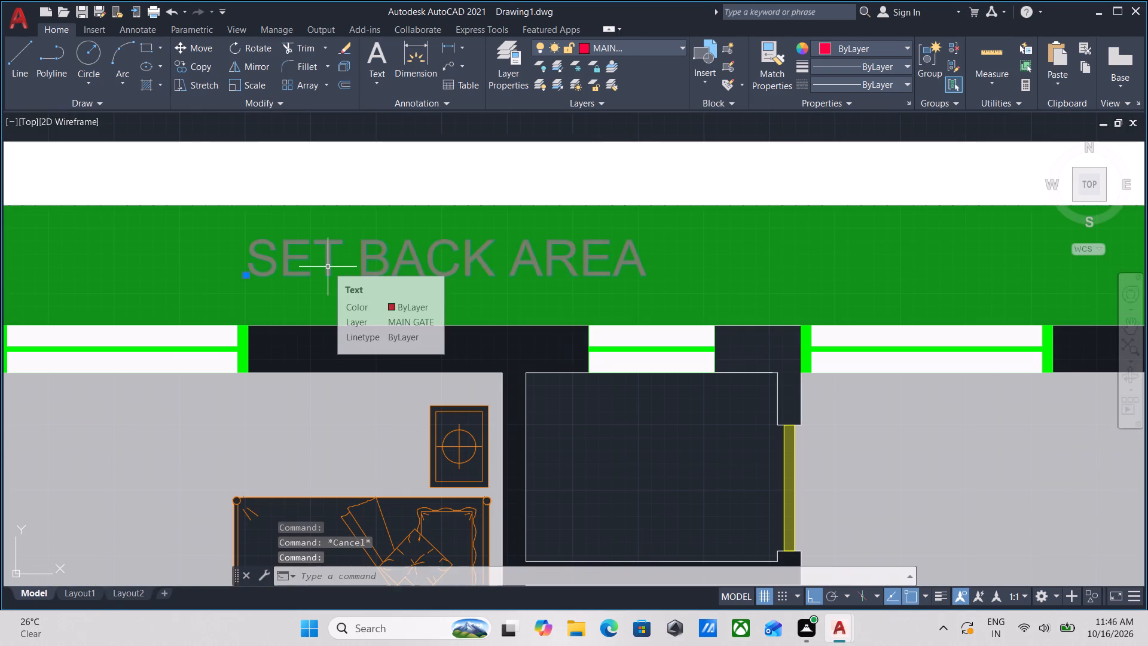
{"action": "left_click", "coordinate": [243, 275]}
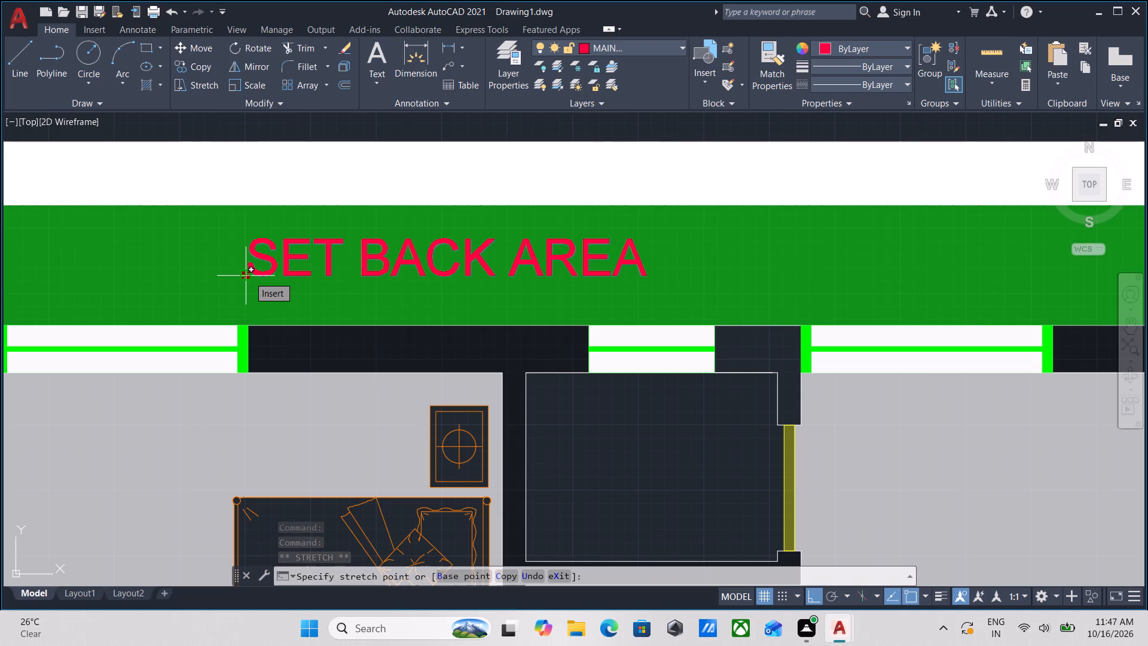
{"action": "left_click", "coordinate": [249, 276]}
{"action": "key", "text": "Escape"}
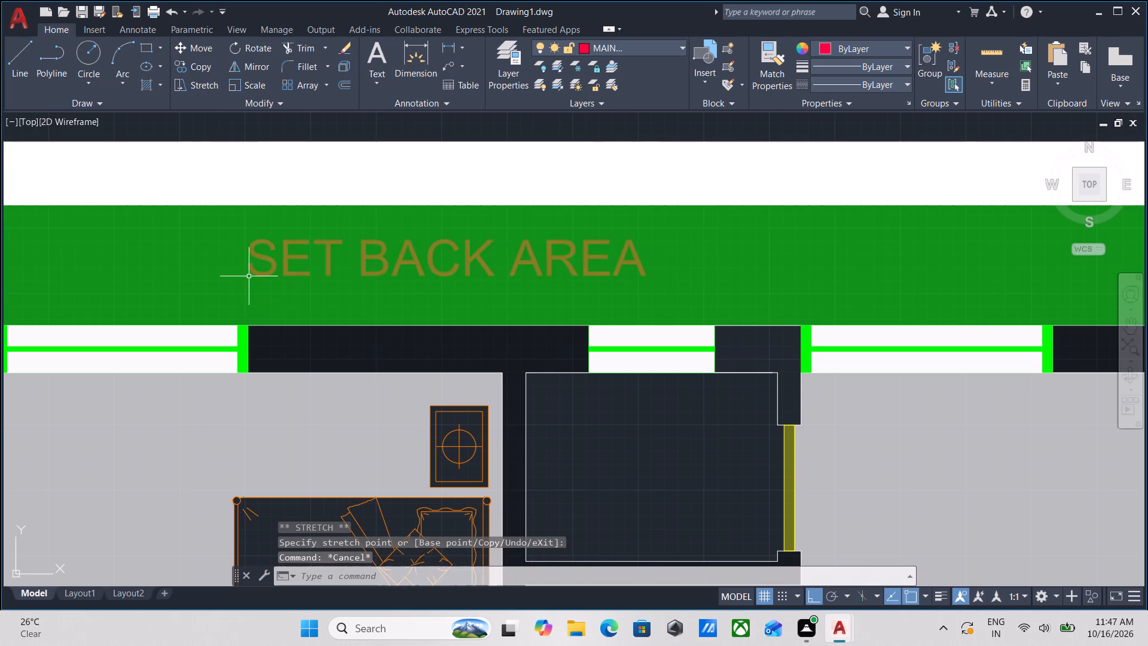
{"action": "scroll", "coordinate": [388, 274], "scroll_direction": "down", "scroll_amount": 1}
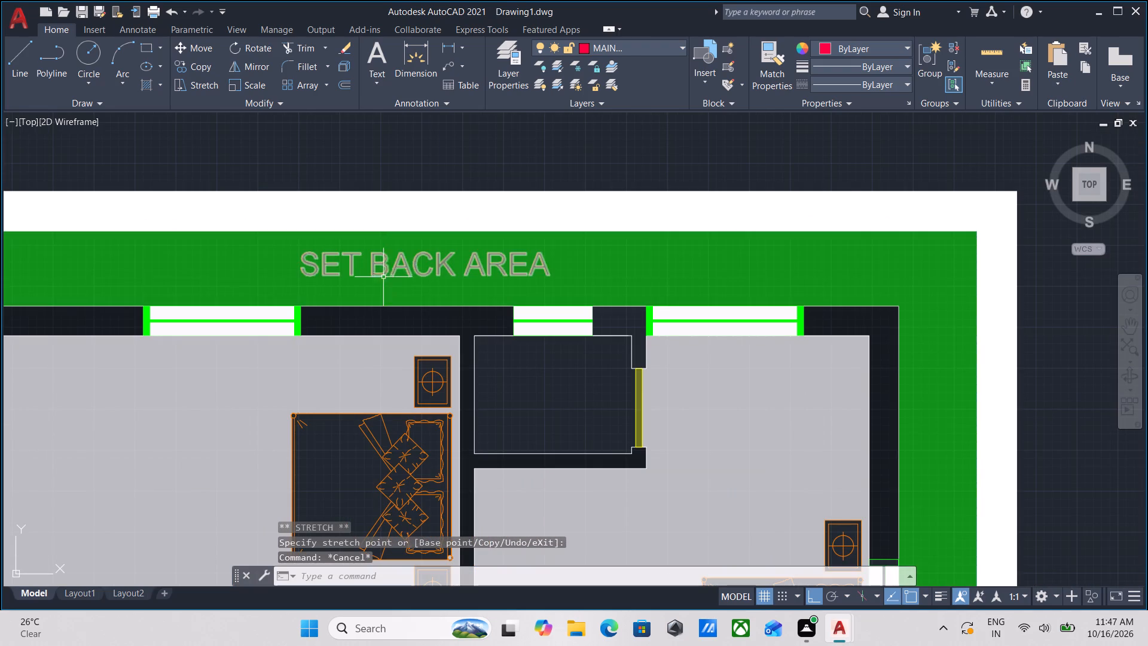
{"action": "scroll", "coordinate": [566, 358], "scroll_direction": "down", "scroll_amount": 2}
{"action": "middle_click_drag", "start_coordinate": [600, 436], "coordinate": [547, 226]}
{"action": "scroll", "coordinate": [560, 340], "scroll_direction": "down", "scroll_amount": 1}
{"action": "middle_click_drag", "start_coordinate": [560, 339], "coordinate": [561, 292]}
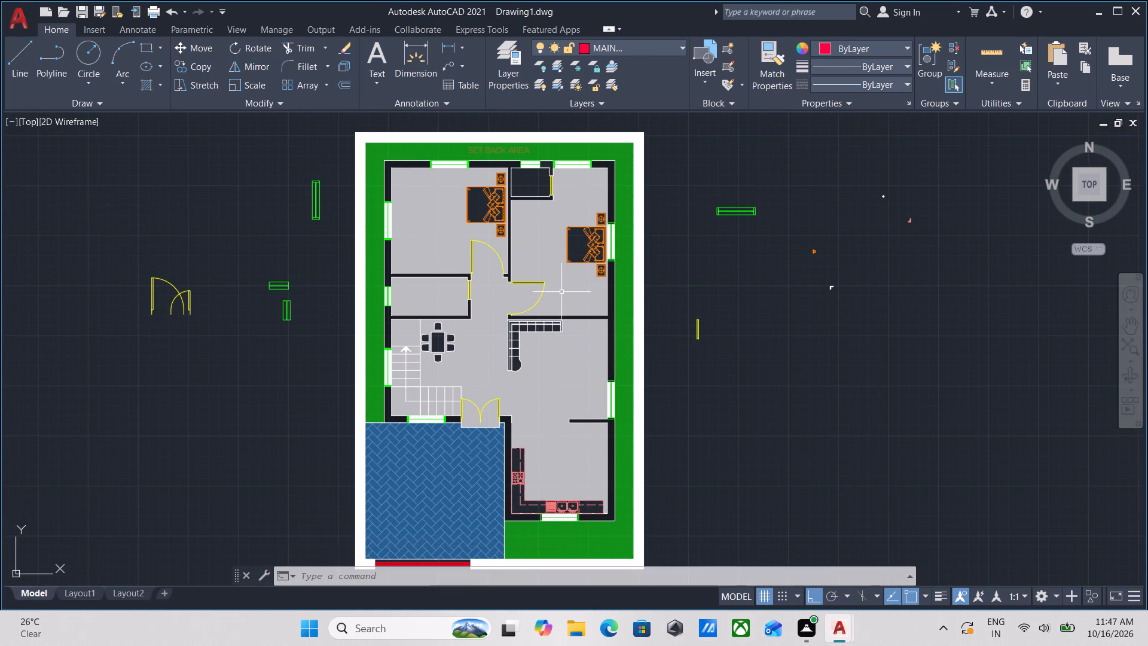
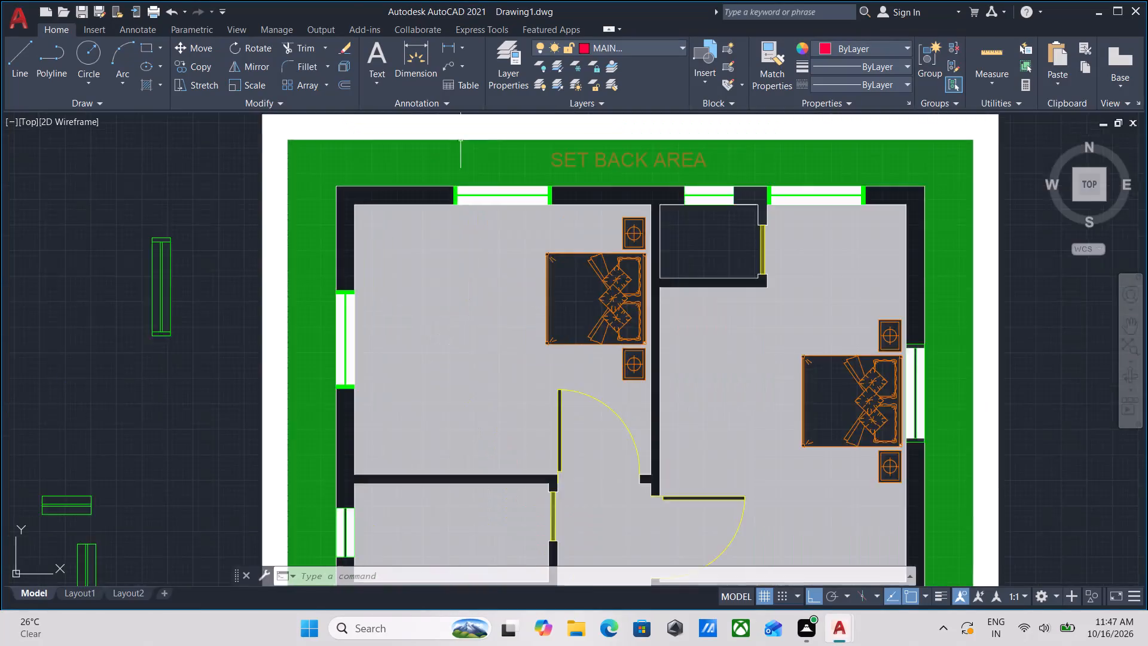
Turn off the drawing grid display.
{"action": "middle_click_drag", "start_coordinate": [496, 148], "coordinate": [401, 181]}
{"action": "scroll", "coordinate": [417, 203], "scroll_direction": "down", "scroll_amount": 2}
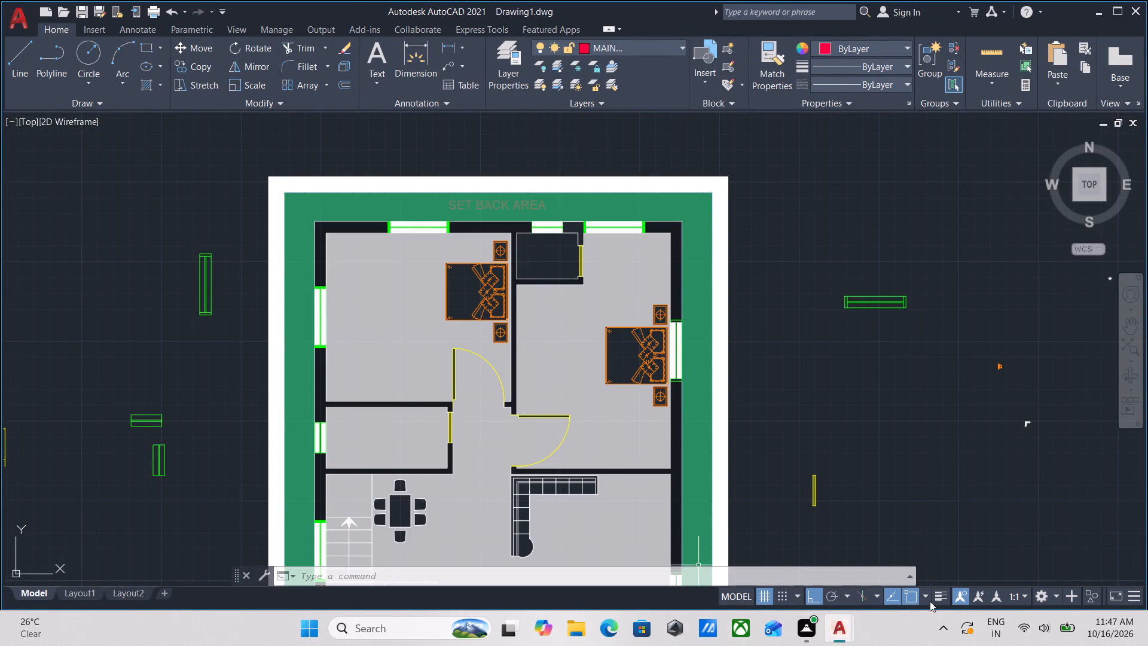
{"action": "left_click", "coordinate": [765, 597]}
Set the transparency of the green solid hatch in the set back area to 83 and finish the hatch edit.
{"action": "scroll", "coordinate": [772, 357], "scroll_direction": "down", "scroll_amount": 1}
{"action": "middle_click_drag", "start_coordinate": [772, 357], "coordinate": [691, 373]}
{"action": "scroll", "coordinate": [457, 296], "scroll_direction": "up", "scroll_amount": 3}
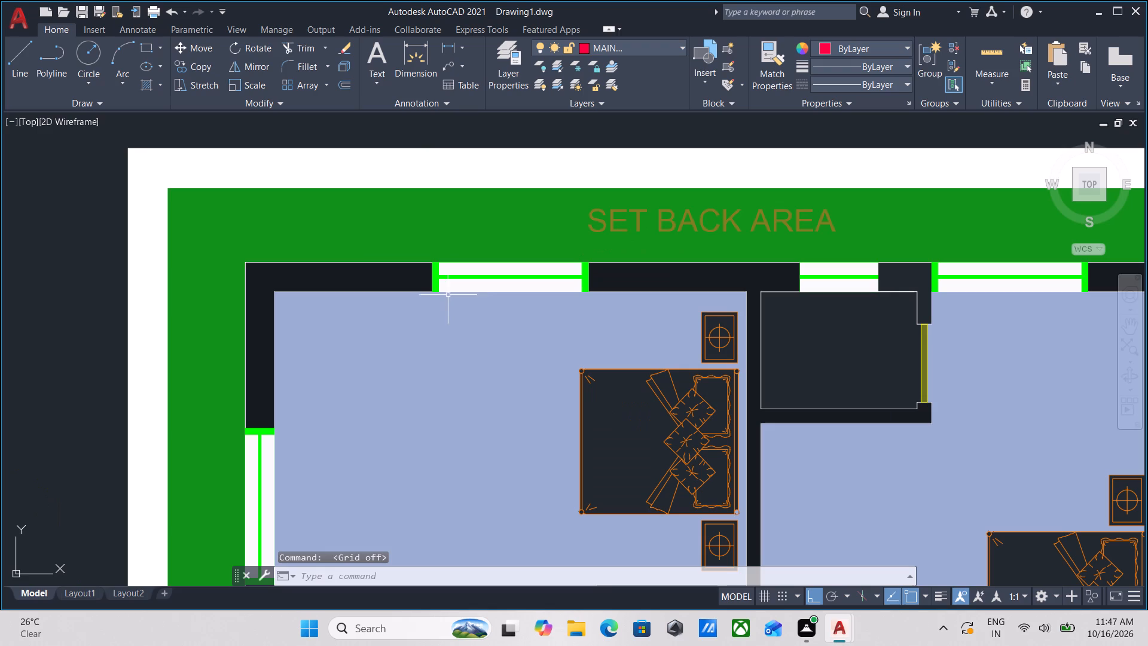
{"action": "left_click", "coordinate": [328, 209]}
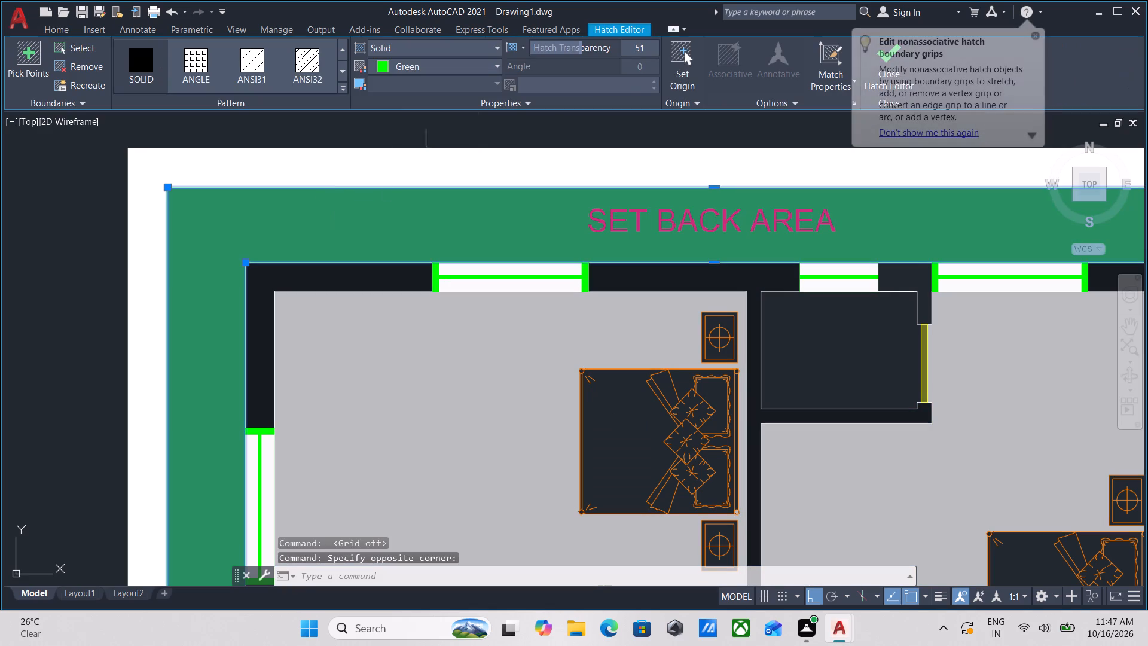
{"action": "left_click_drag", "start_coordinate": [578, 47], "coordinate": [628, 48]}
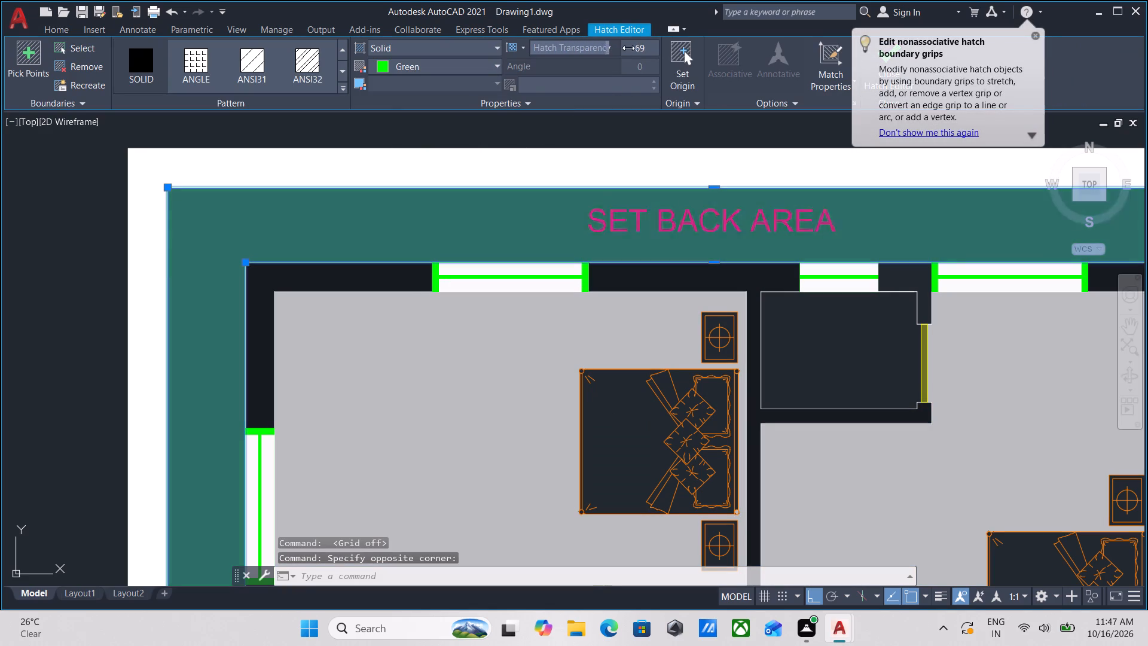
{"action": "left_click_drag", "start_coordinate": [628, 48], "coordinate": [635, 47]}
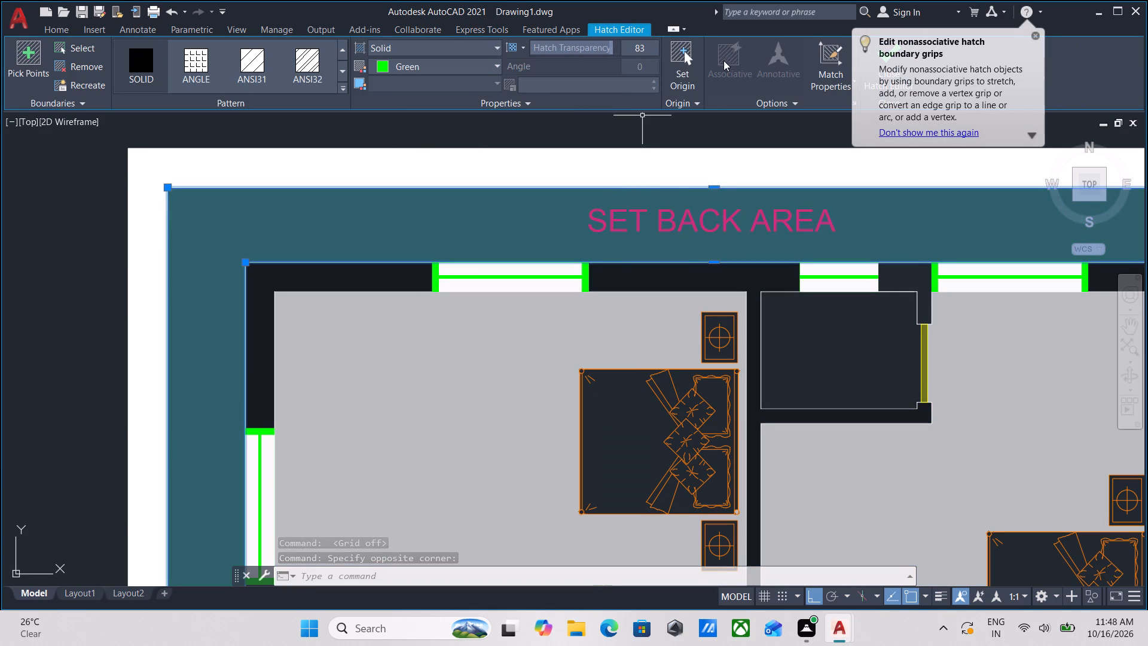
{"action": "left_click", "coordinate": [1039, 33]}
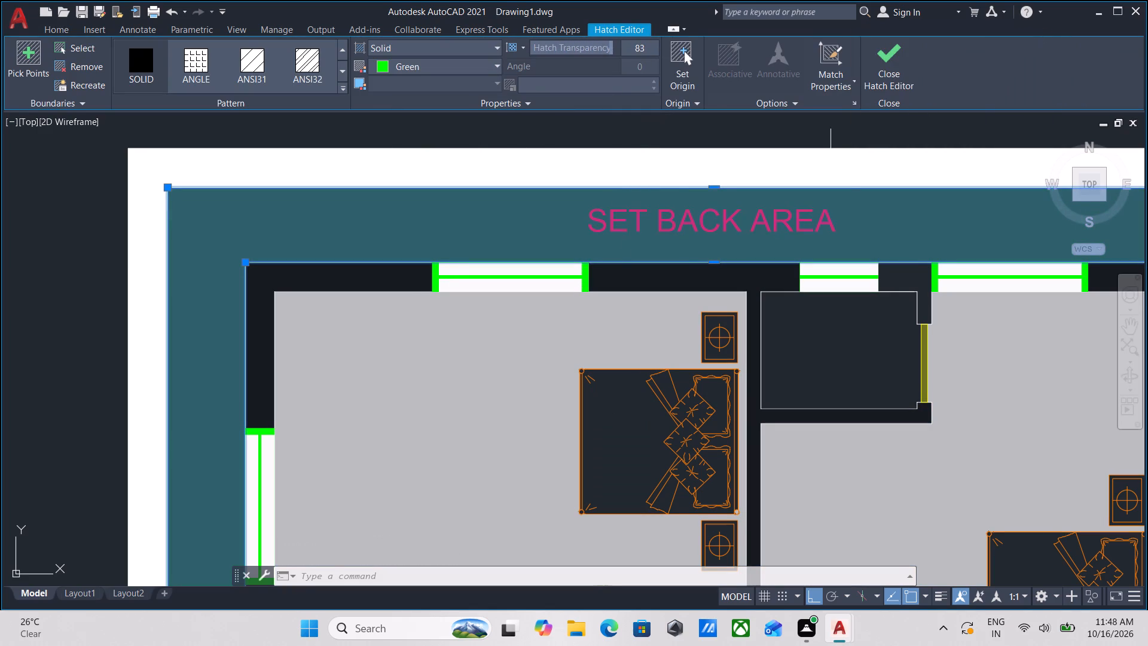
{"action": "left_click", "coordinate": [885, 61]}
Examine the whole floor plan, from the set back area and bedrooms to the paved area and kitchen, after the hatch change.
{"action": "scroll", "coordinate": [857, 180], "scroll_direction": "down", "scroll_amount": 2}
{"action": "middle_click_drag", "start_coordinate": [814, 183], "coordinate": [680, 194]}
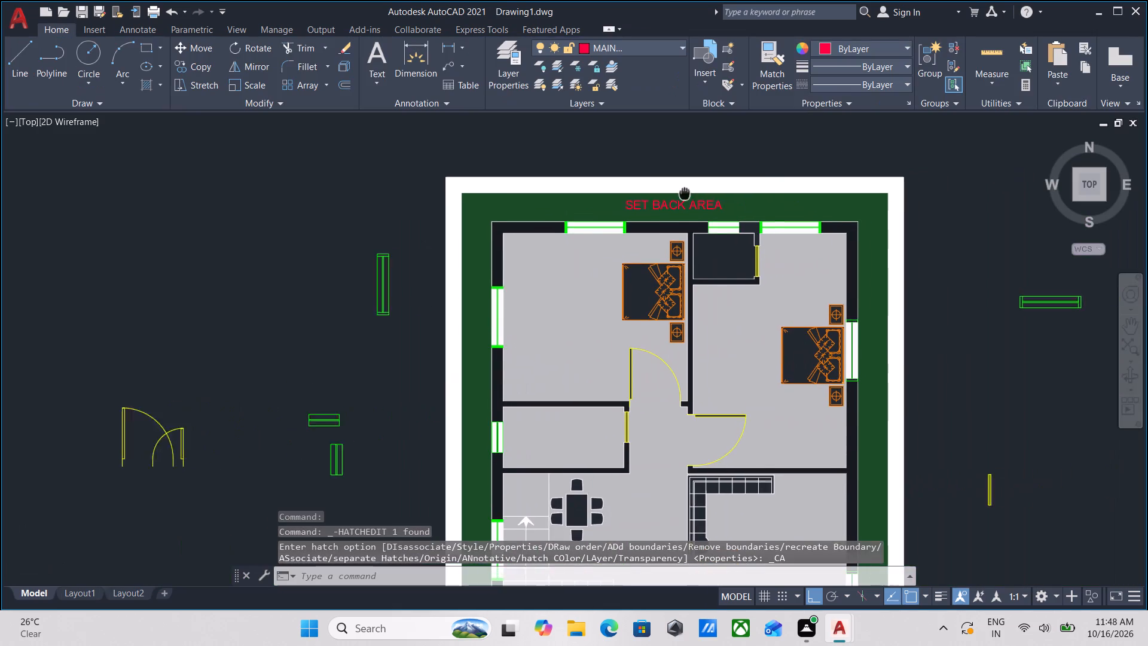
{"action": "middle_click_drag", "start_coordinate": [680, 194], "coordinate": [677, 194]}
{"action": "scroll", "coordinate": [640, 211], "scroll_direction": "up", "scroll_amount": 2}
{"action": "scroll", "coordinate": [787, 215], "scroll_direction": "down", "scroll_amount": 1}
{"action": "middle_click_drag", "start_coordinate": [792, 213], "coordinate": [677, 173]}
{"action": "middle_click_drag", "start_coordinate": [578, 305], "coordinate": [613, 168]}
{"action": "scroll", "coordinate": [583, 270], "scroll_direction": "down", "scroll_amount": 1}
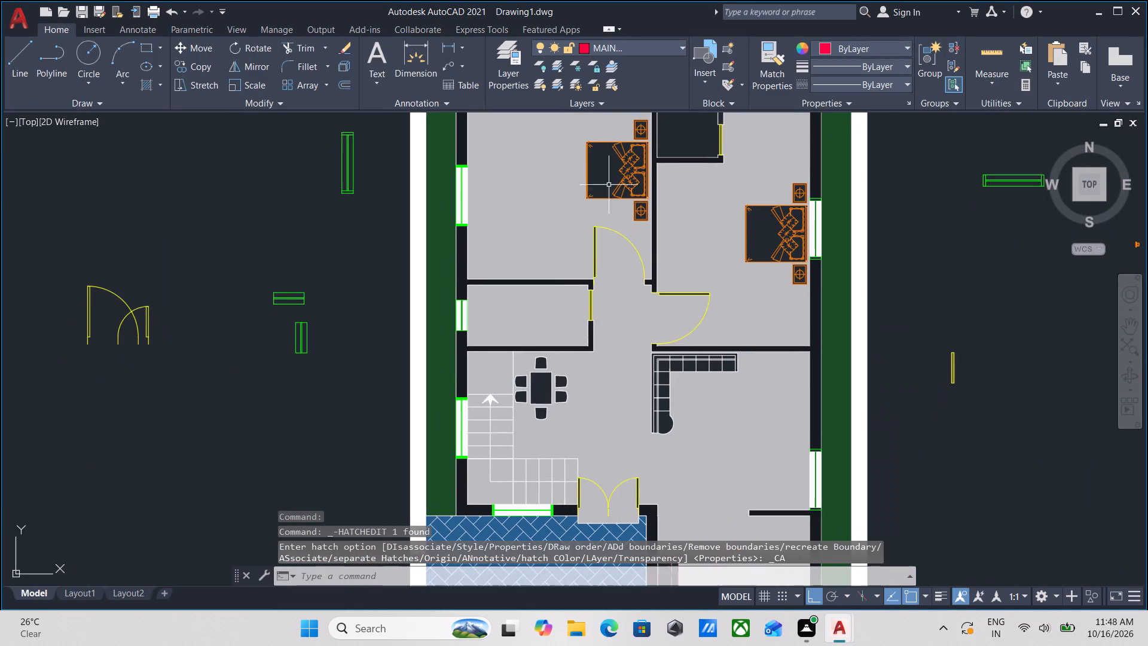
{"action": "middle_click_drag", "start_coordinate": [547, 271], "coordinate": [574, 215]}
{"action": "middle_click_drag", "start_coordinate": [538, 297], "coordinate": [564, 162]}
{"action": "middle_click_drag", "start_coordinate": [593, 334], "coordinate": [596, 298]}
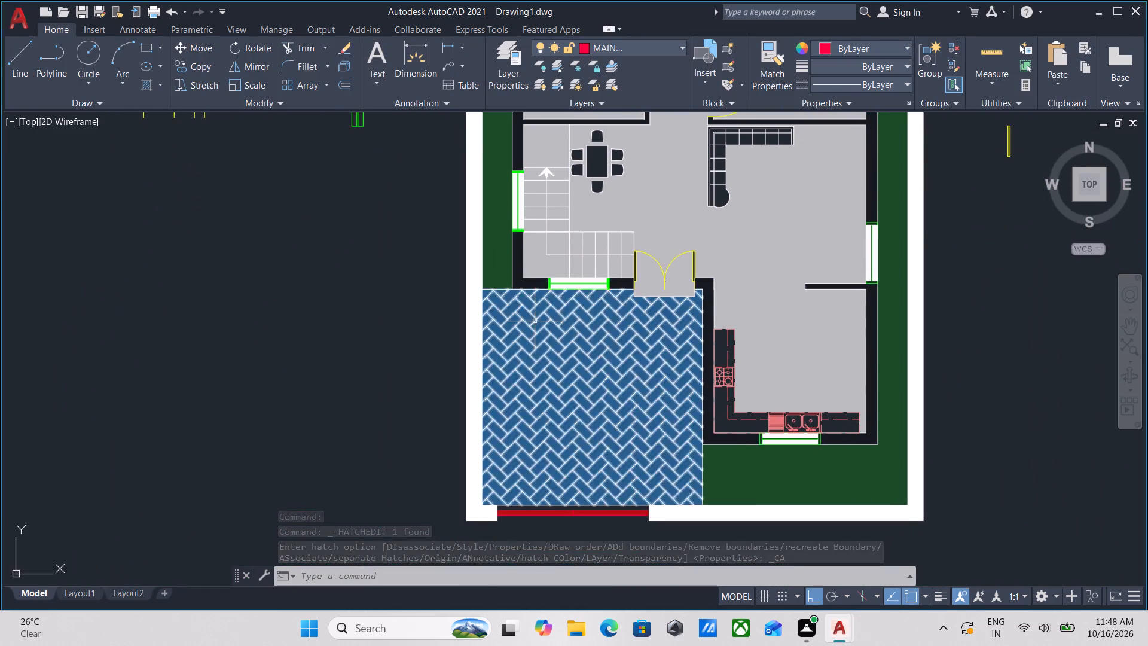
{"action": "middle_click_drag", "start_coordinate": [535, 321], "coordinate": [466, 444]}
{"action": "middle_click_drag", "start_coordinate": [526, 316], "coordinate": [460, 440]}
{"action": "middle_click_drag", "start_coordinate": [512, 314], "coordinate": [500, 438]}
{"action": "middle_click_drag", "start_coordinate": [529, 308], "coordinate": [518, 382]}
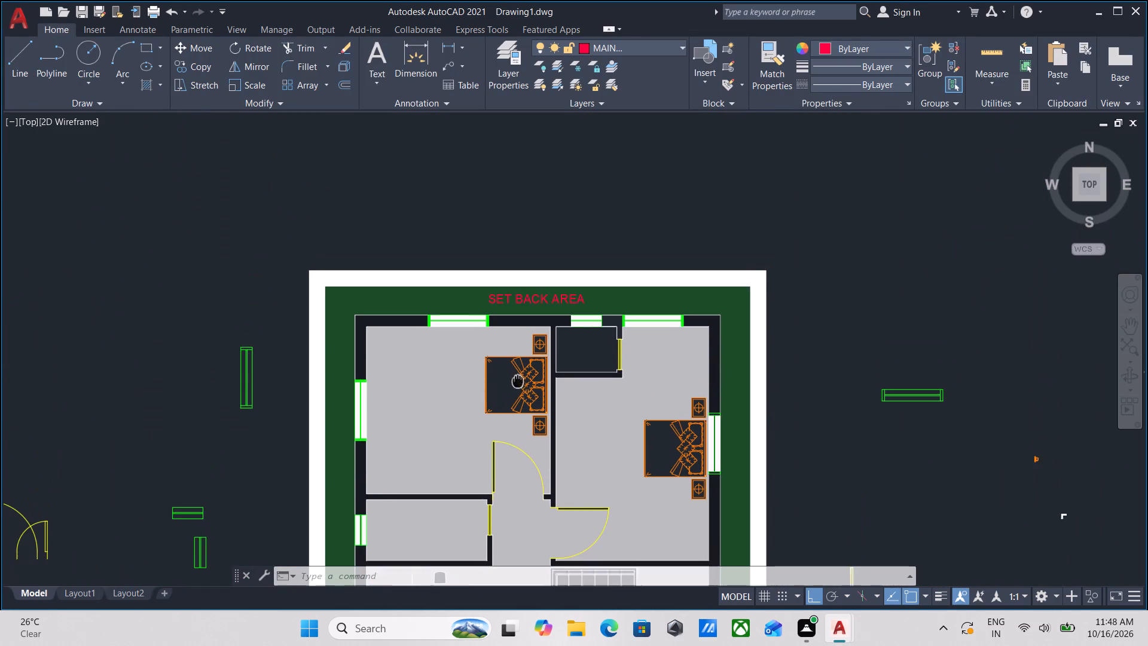
{"action": "middle_click_drag", "start_coordinate": [518, 382], "coordinate": [517, 383]}
{"action": "scroll", "coordinate": [564, 296], "scroll_direction": "up", "scroll_amount": 2}
{"action": "scroll", "coordinate": [555, 326], "scroll_direction": "down", "scroll_amount": 1}
{"action": "middle_click_drag", "start_coordinate": [554, 324], "coordinate": [597, 122]}
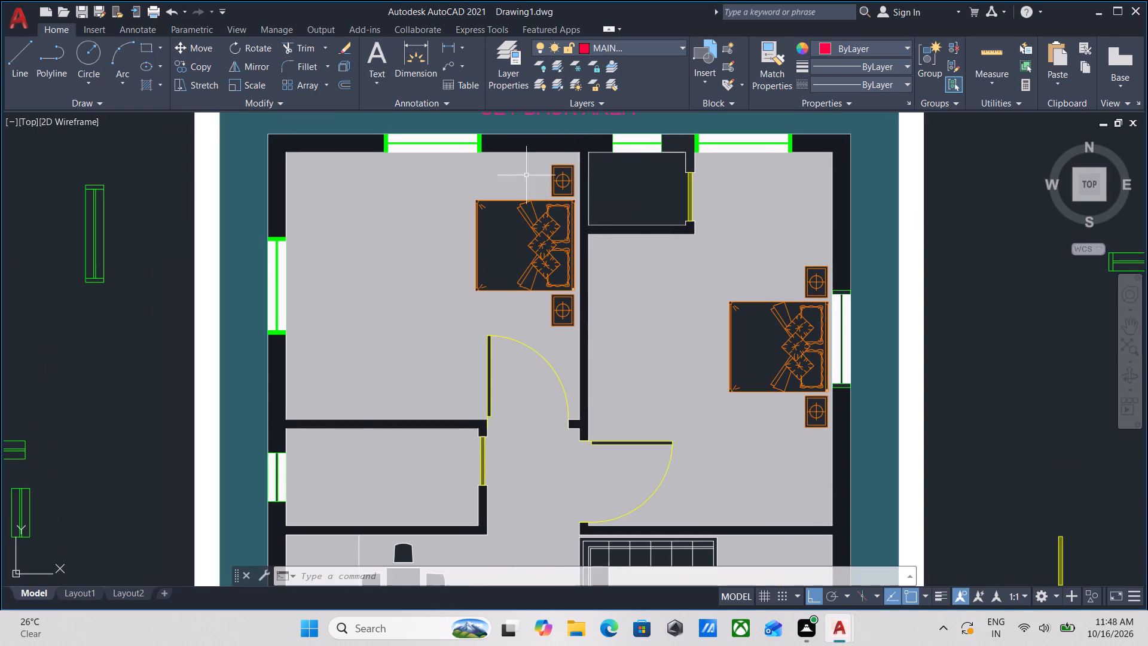
{"action": "scroll", "coordinate": [326, 125], "scroll_direction": "down", "scroll_amount": 2}
Select the complete floor plan, including its boundary wall and main gate, and combine it into one group.
{"action": "middle_click_drag", "start_coordinate": [350, 148], "coordinate": [407, 184]}
{"action": "middle_click_drag", "start_coordinate": [284, 150], "coordinate": [337, 244]}
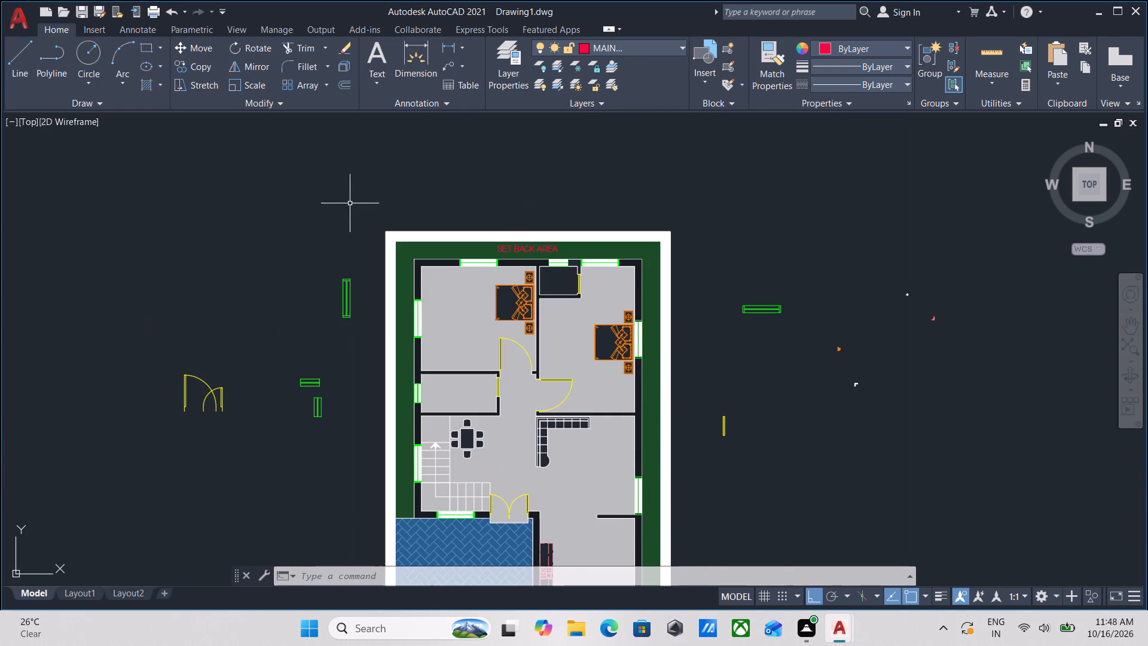
{"action": "left_click_drag", "start_coordinate": [352, 192], "coordinate": [359, 205]}
{"action": "middle_click_drag", "start_coordinate": [491, 384], "coordinate": [544, 185]}
{"action": "middle_click_drag", "start_coordinate": [687, 421], "coordinate": [628, 519]}
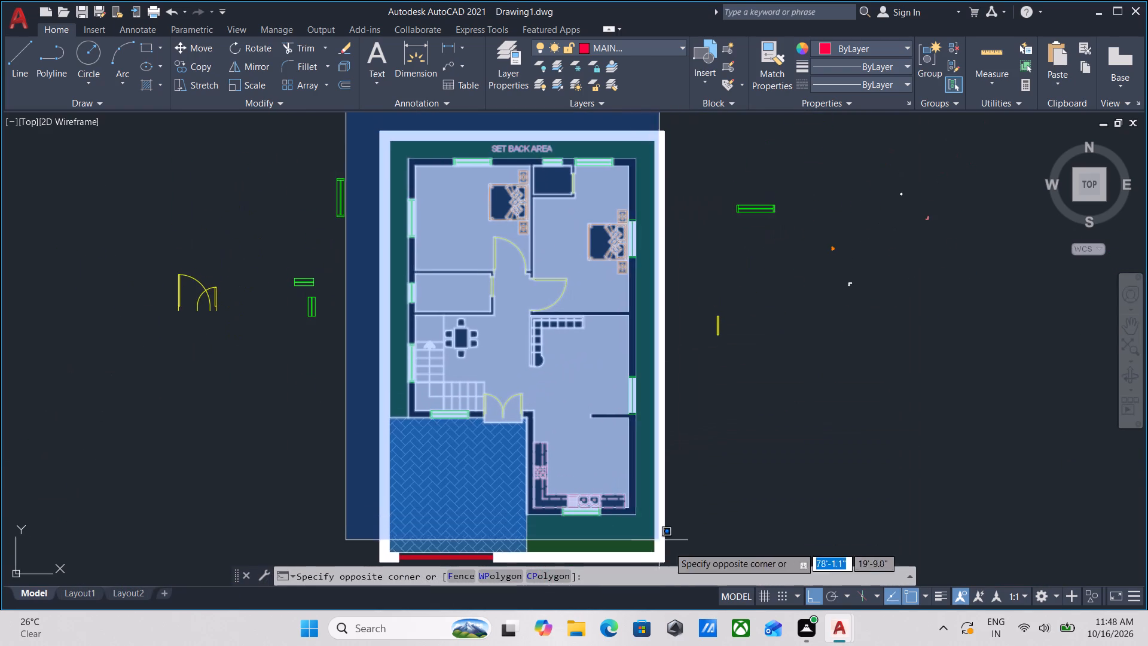
{"action": "middle_click_drag", "start_coordinate": [692, 563], "coordinate": [682, 445]}
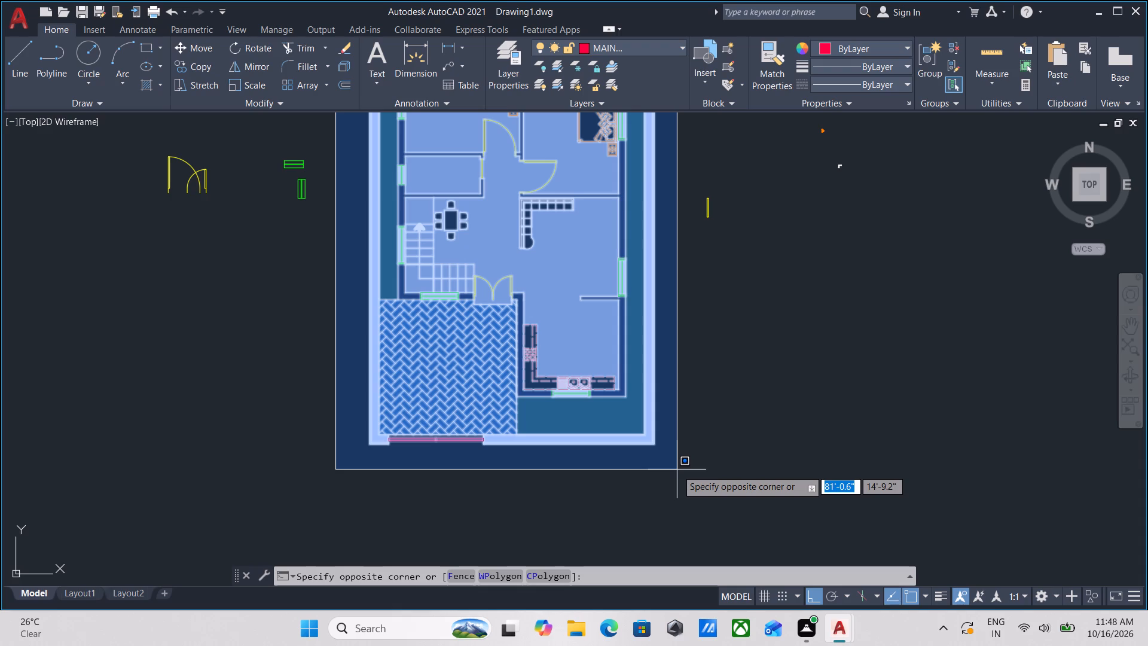
{"action": "left_click", "coordinate": [677, 470]}
{"action": "middle_click_drag", "start_coordinate": [689, 448], "coordinate": [646, 537]}
{"action": "middle_click_drag", "start_coordinate": [683, 429], "coordinate": [652, 489]}
{"action": "scroll", "coordinate": [669, 462], "scroll_direction": "down", "scroll_amount": 1}
{"action": "middle_click_drag", "start_coordinate": [652, 431], "coordinate": [673, 315]}
{"action": "key", "text": "g"}
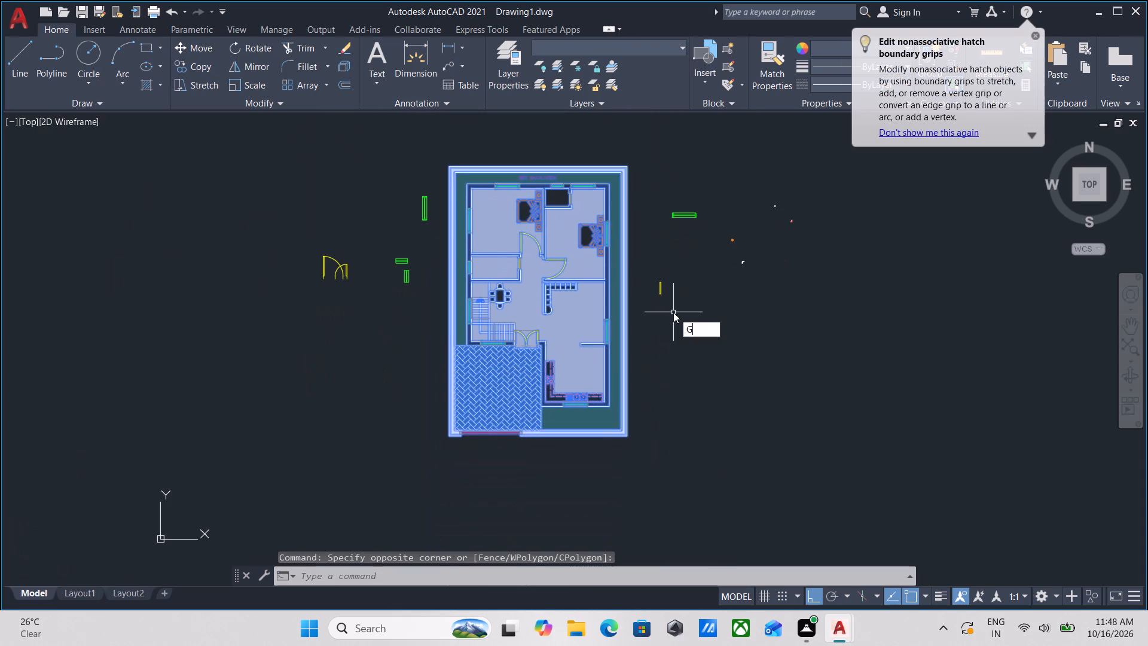
{"action": "key", "text": "Return"}
Erase all the leftover window, door and small stray objects lying to the right of the floor plan.
{"action": "scroll", "coordinate": [825, 210], "scroll_direction": "up", "scroll_amount": 1}
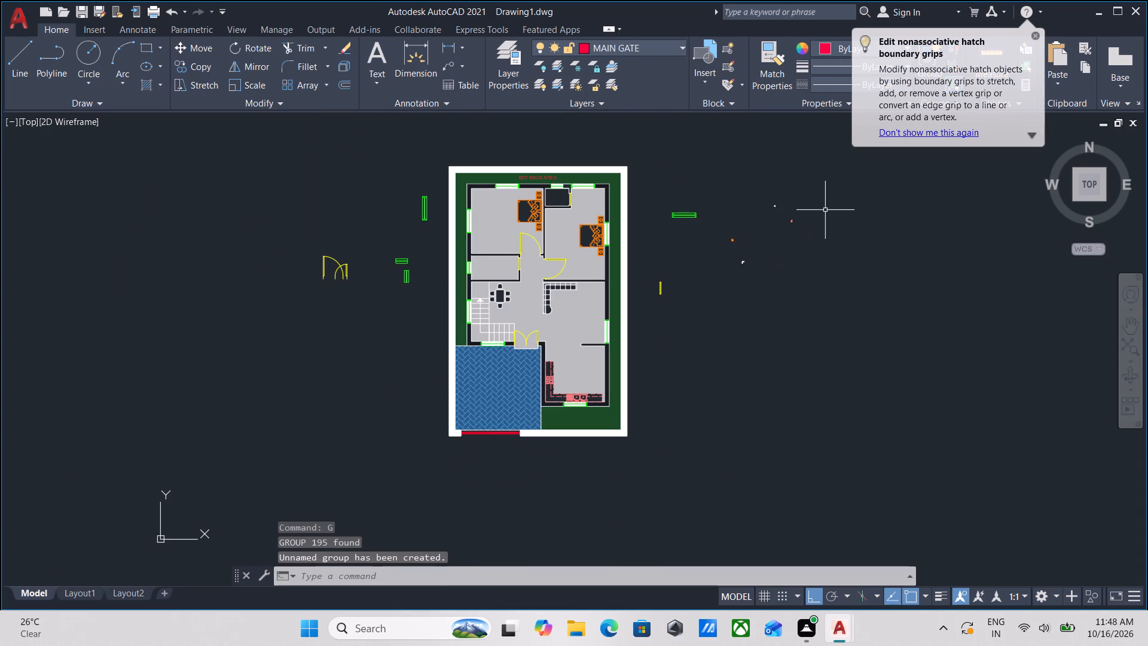
{"action": "scroll", "coordinate": [825, 210], "scroll_direction": "up", "scroll_amount": 1}
{"action": "middle_click_drag", "start_coordinate": [791, 224], "coordinate": [927, 329]}
{"action": "scroll", "coordinate": [923, 251], "scroll_direction": "down", "scroll_amount": 1}
{"action": "left_click", "coordinate": [928, 236]}
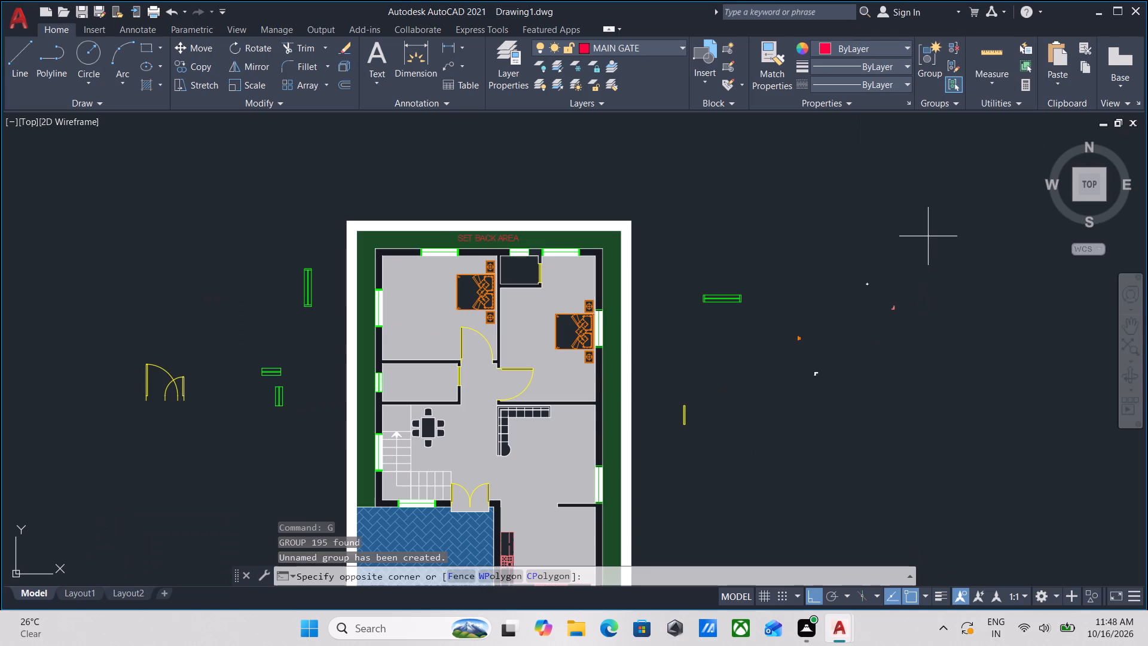
{"action": "left_click", "coordinate": [676, 452]}
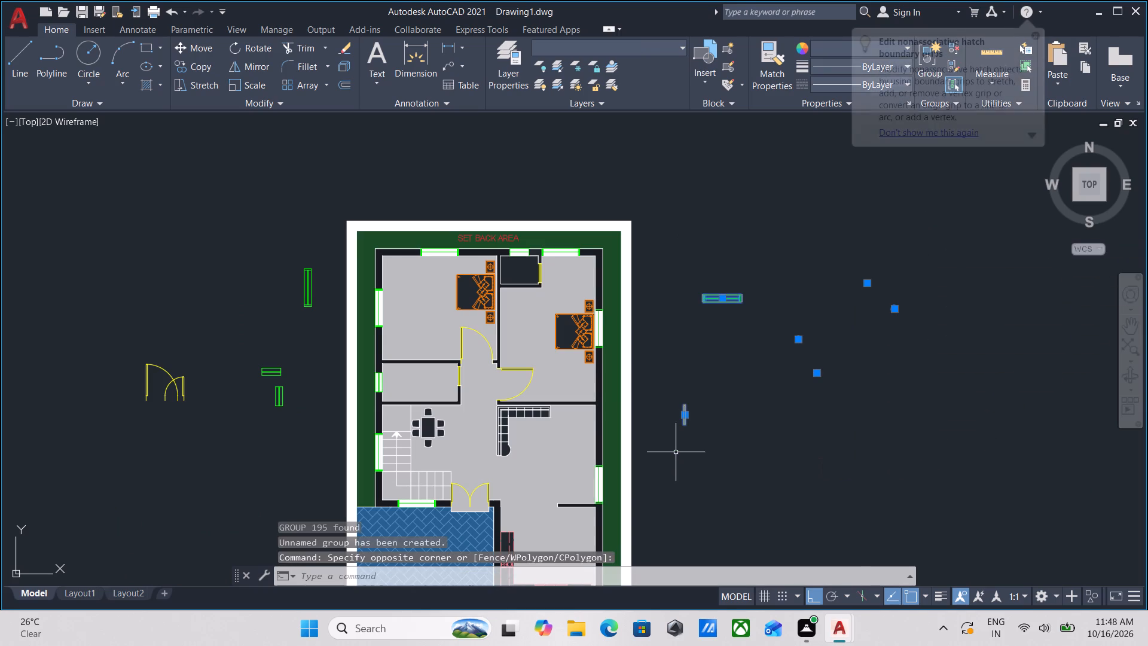
{"action": "right_click", "coordinate": [676, 452]}
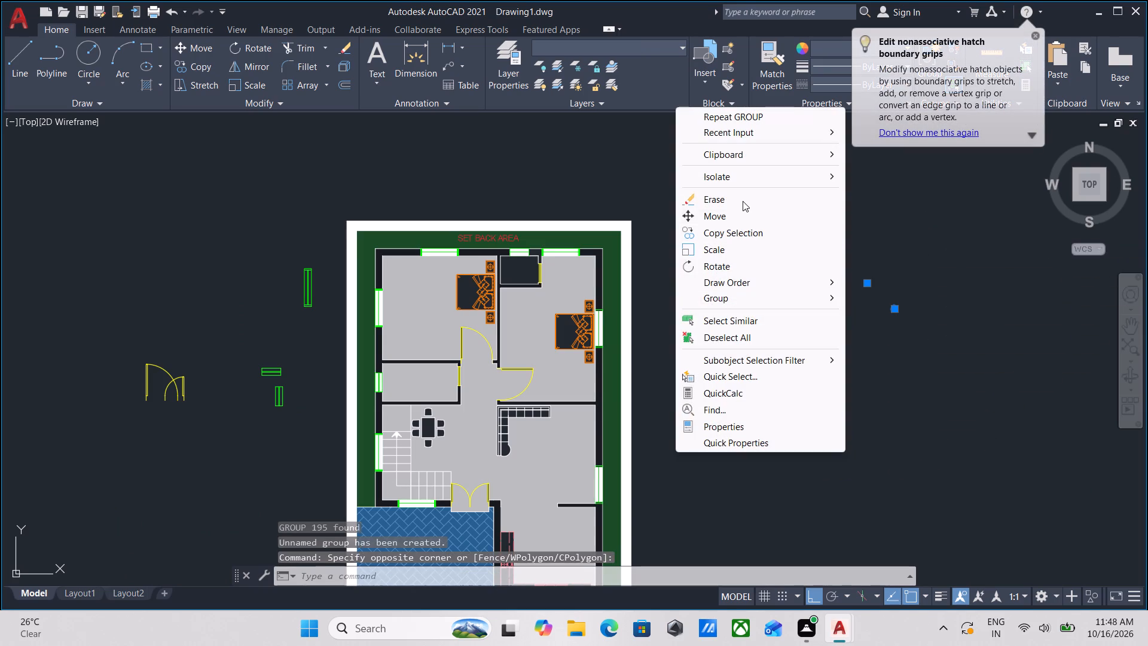
{"action": "left_click", "coordinate": [743, 199]}
Erase the leftover yellow door blocks, the tall window and the small horizontal window lying to the left of the floor plan.
{"action": "scroll", "coordinate": [618, 344], "scroll_direction": "down", "scroll_amount": 2}
{"action": "middle_click_drag", "start_coordinate": [596, 333], "coordinate": [708, 258]}
{"action": "scroll", "coordinate": [550, 285], "scroll_direction": "up", "scroll_amount": 2}
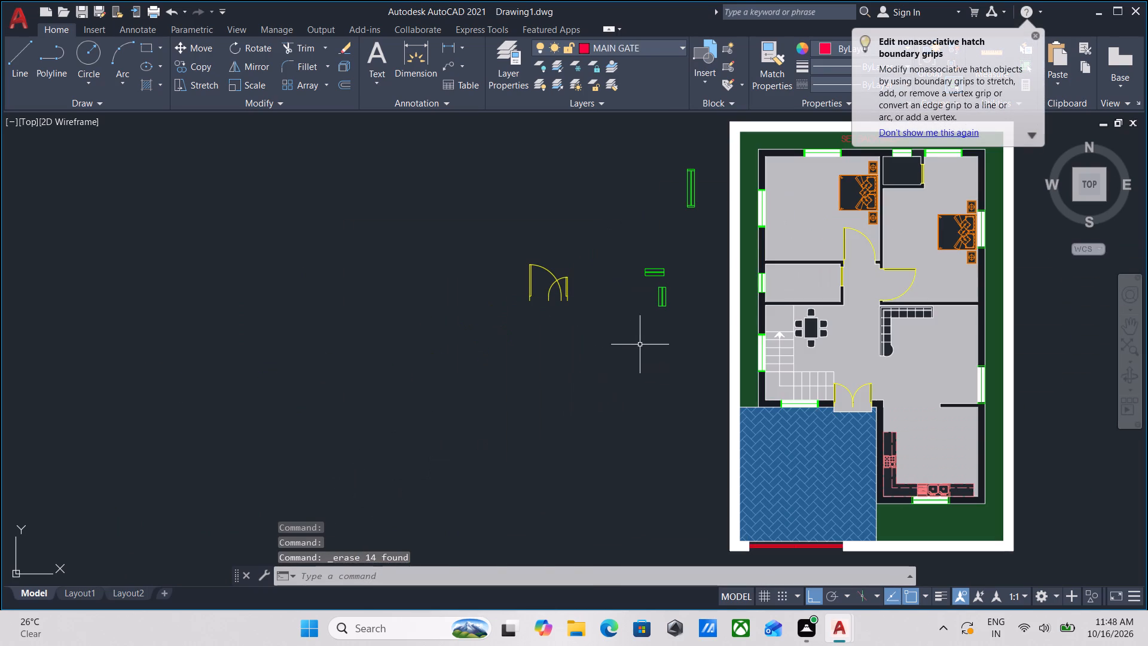
{"action": "left_click", "coordinate": [655, 336]}
{"action": "middle_click_drag", "start_coordinate": [511, 224], "coordinate": [482, 297]}
{"action": "left_click", "coordinate": [450, 254]}
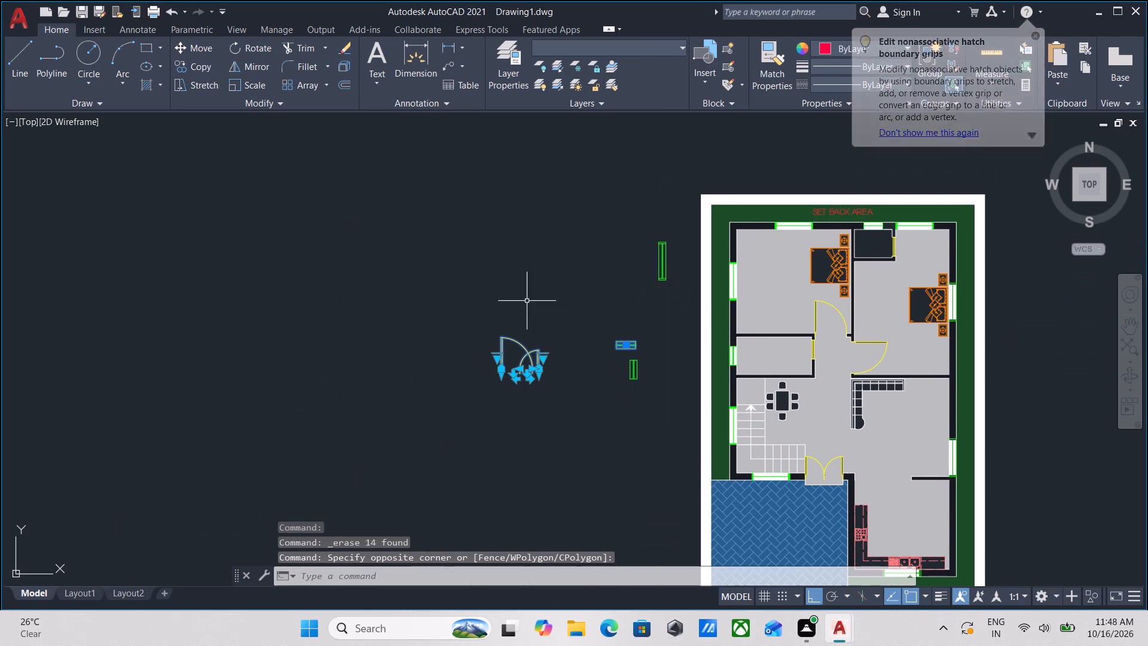
{"action": "scroll", "coordinate": [652, 311], "scroll_direction": "up", "scroll_amount": 1}
{"action": "middle_click_drag", "start_coordinate": [652, 311], "coordinate": [626, 345]}
{"action": "left_click_drag", "start_coordinate": [646, 334], "coordinate": [644, 294]}
{"action": "left_click", "coordinate": [577, 202]}
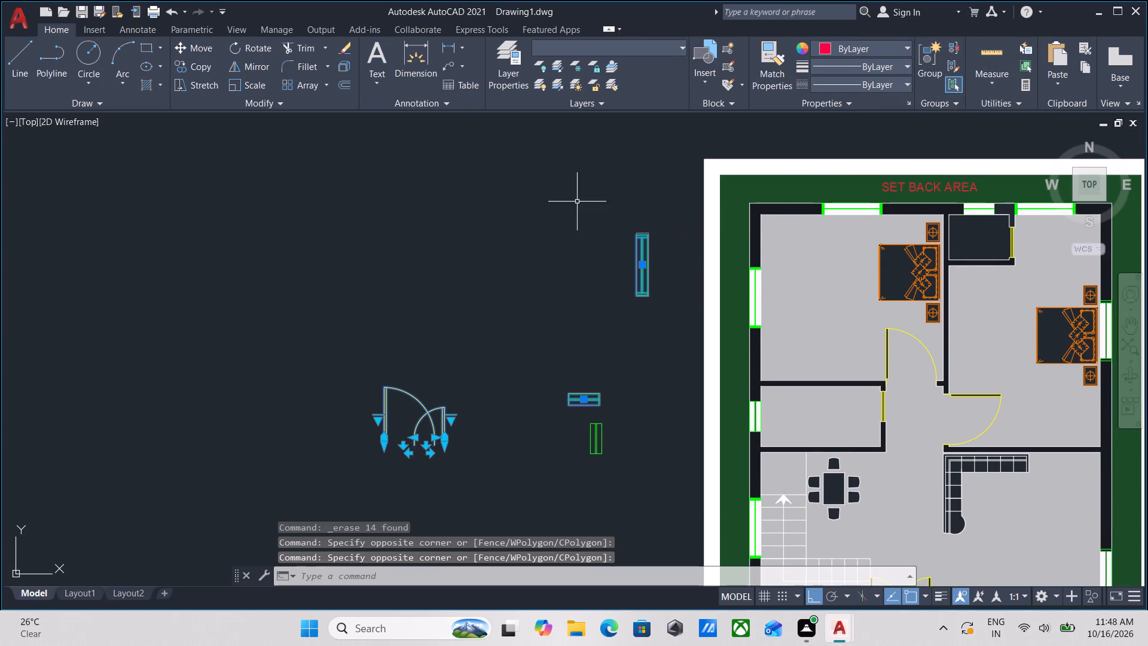
{"action": "middle_click_drag", "start_coordinate": [505, 261], "coordinate": [507, 202]}
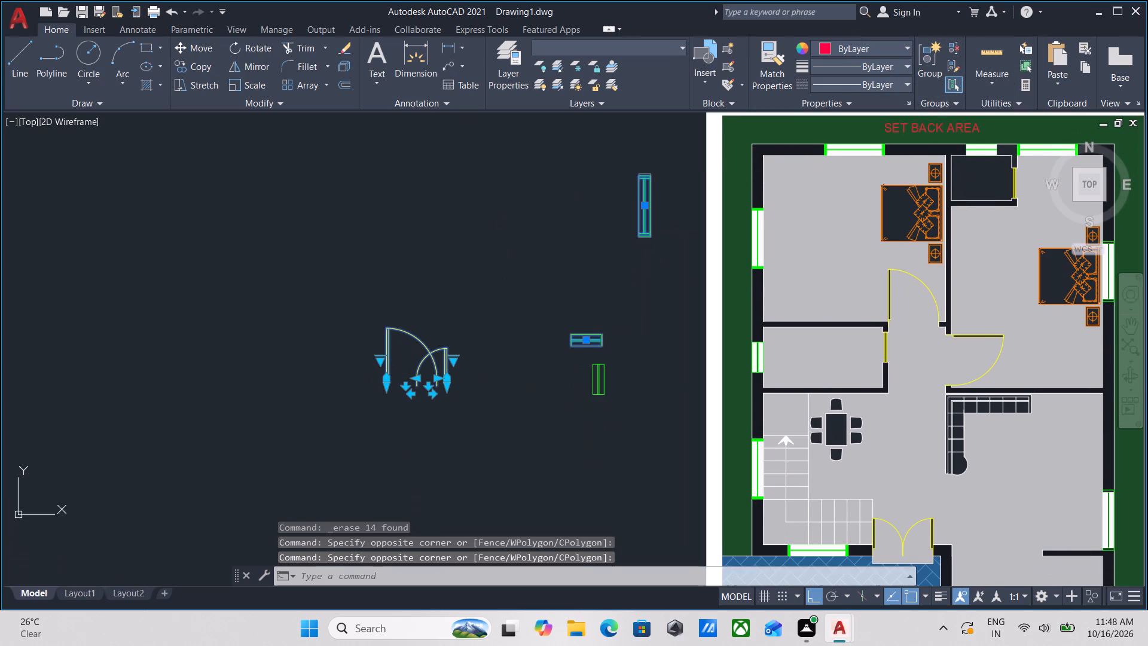
{"action": "right_click", "coordinate": [507, 202]}
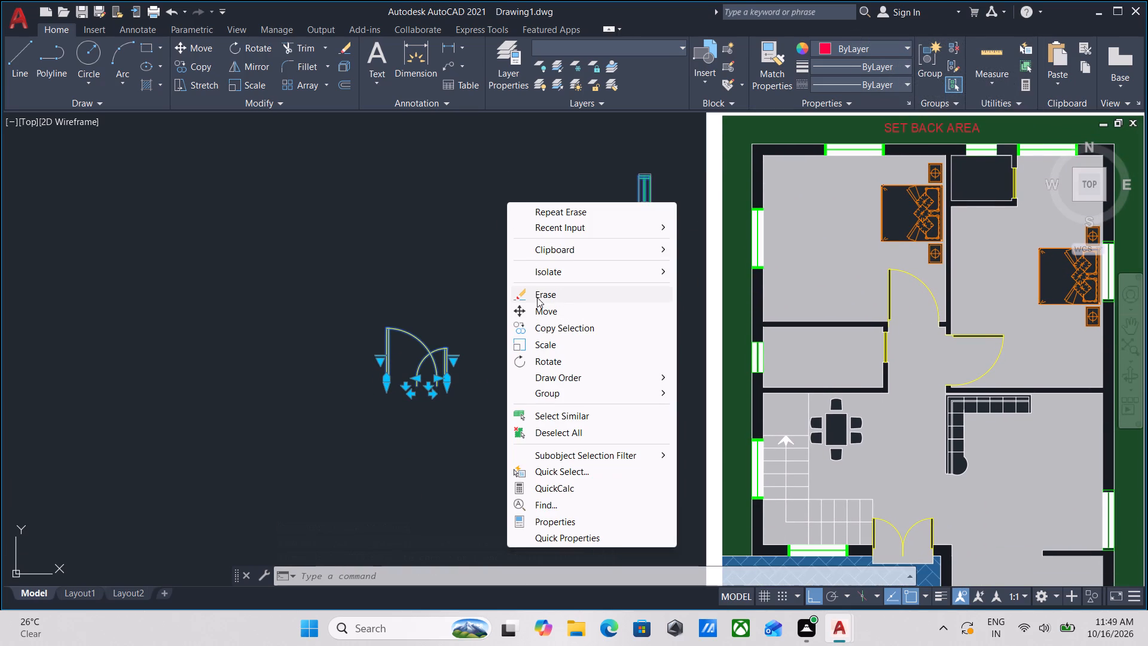
{"action": "left_click", "coordinate": [537, 297]}
Erase the last leftover small vertical window to the left of the floor plan.
{"action": "scroll", "coordinate": [537, 297], "scroll_direction": "down", "scroll_amount": 2}
{"action": "scroll", "coordinate": [562, 364], "scroll_direction": "up", "scroll_amount": 2}
{"action": "left_click_drag", "start_coordinate": [585, 351], "coordinate": [581, 333]}
{"action": "left_click", "coordinate": [523, 195]}
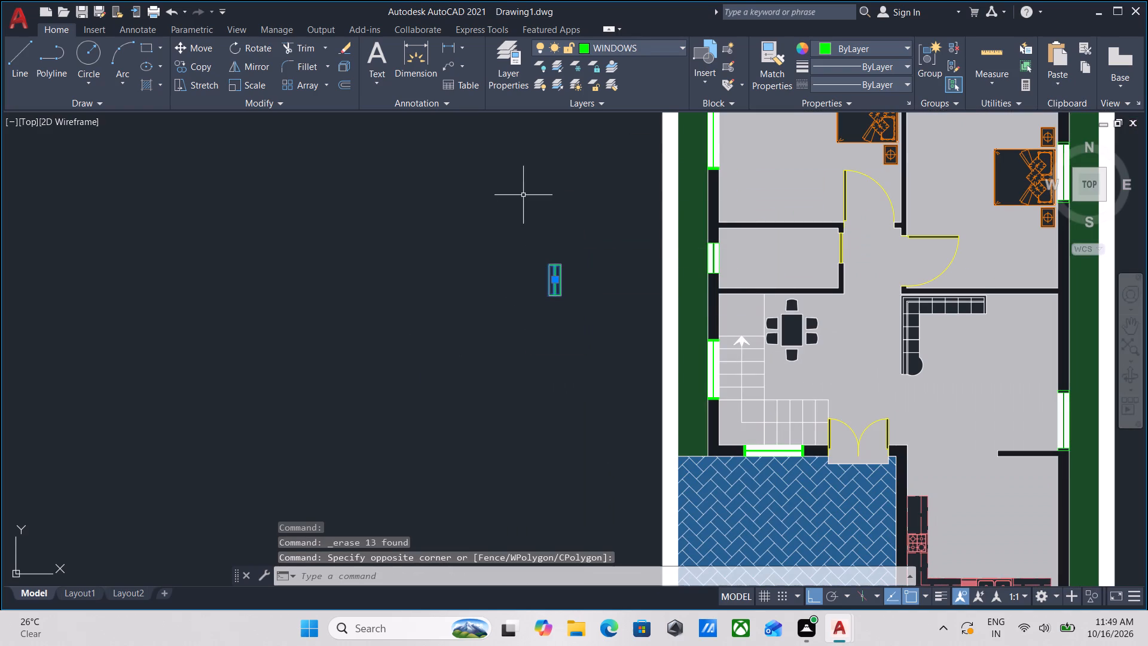
{"action": "right_click", "coordinate": [523, 195]}
{"action": "left_click", "coordinate": [573, 287]}
Examine the cleaned-up plan around the main gate, paved area and kitchen.
{"action": "scroll", "coordinate": [573, 287], "scroll_direction": "down", "scroll_amount": 1}
{"action": "middle_click_drag", "start_coordinate": [573, 287], "coordinate": [572, 285]}
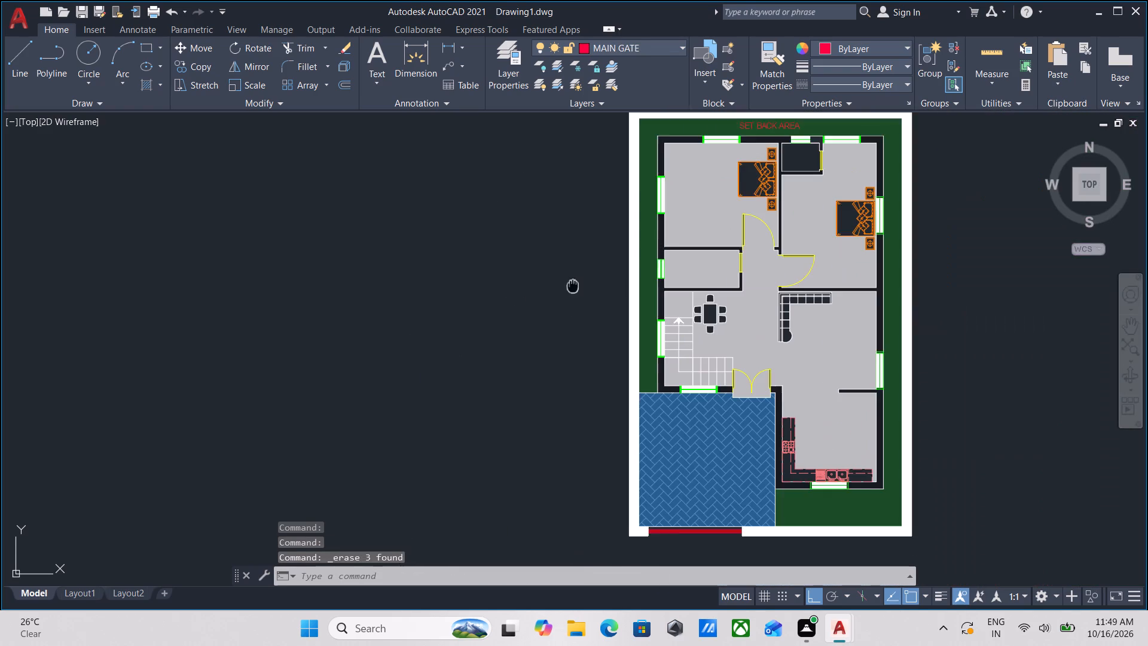
{"action": "middle_click_drag", "start_coordinate": [572, 285], "coordinate": [487, 194]}
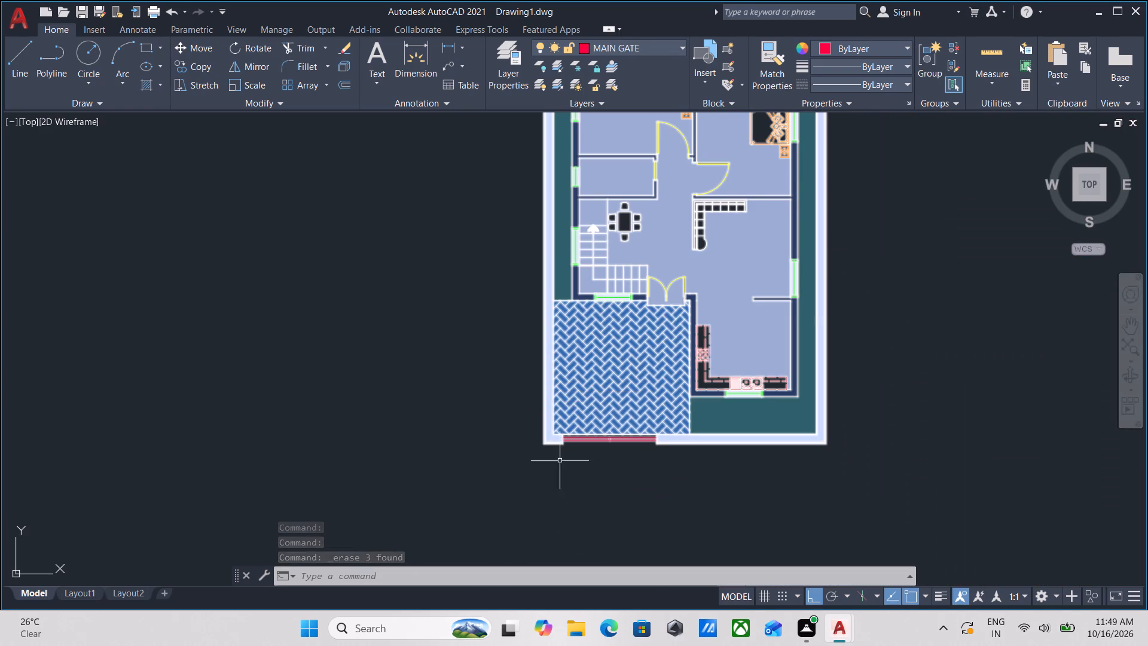
{"action": "scroll", "coordinate": [614, 470], "scroll_direction": "up", "scroll_amount": 1}
{"action": "scroll", "coordinate": [554, 450], "scroll_direction": "up", "scroll_amount": 2}
{"action": "scroll", "coordinate": [626, 411], "scroll_direction": "down", "scroll_amount": 1}
{"action": "middle_click_drag", "start_coordinate": [626, 411], "coordinate": [520, 446]}
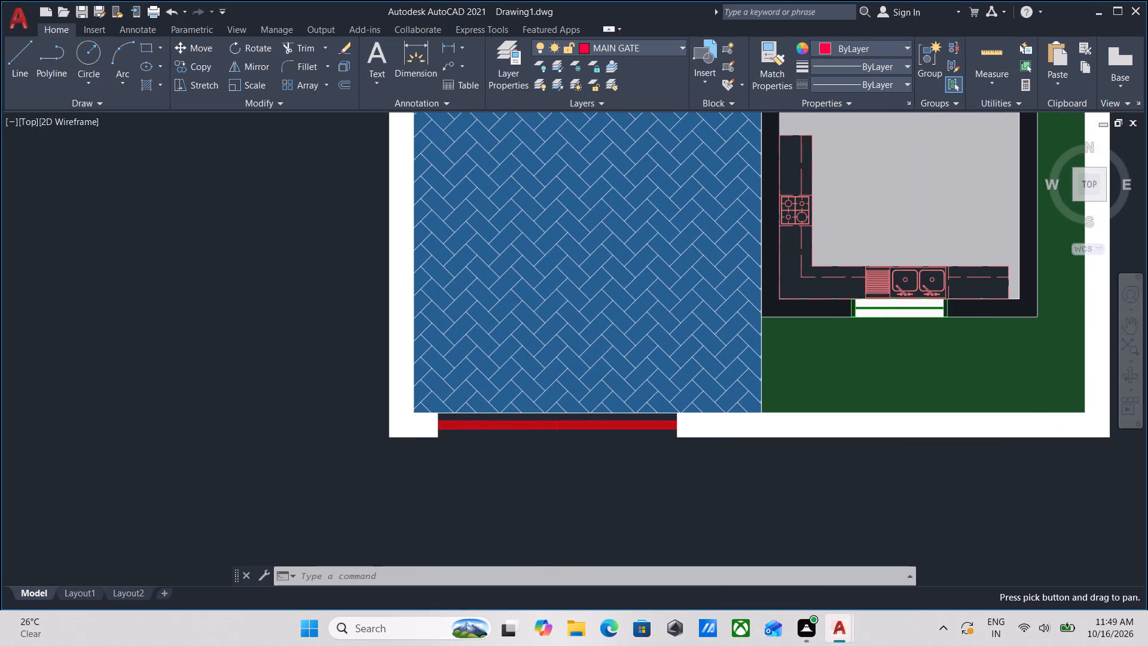
{"action": "scroll", "coordinate": [544, 441], "scroll_direction": "down", "scroll_amount": 1}
{"action": "middle_click_drag", "start_coordinate": [553, 431], "coordinate": [570, 419]}
{"action": "middle_click_drag", "start_coordinate": [366, 318], "coordinate": [355, 477]}
{"action": "scroll", "coordinate": [374, 295], "scroll_direction": "down", "scroll_amount": 1}
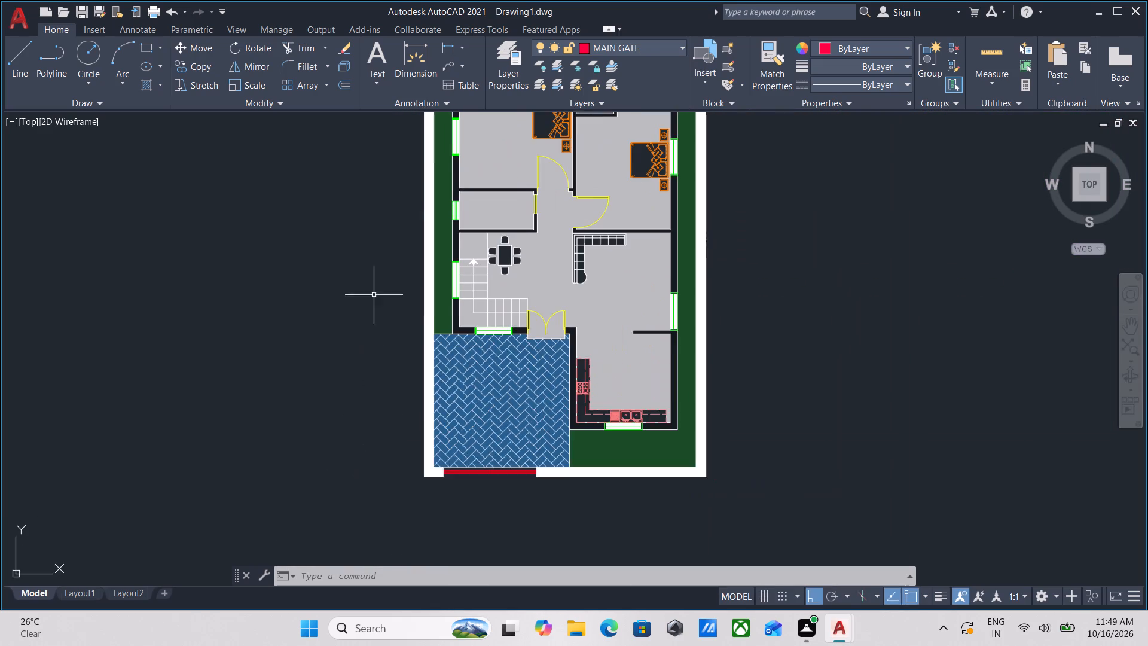
{"action": "middle_click_drag", "start_coordinate": [360, 330], "coordinate": [340, 378]}
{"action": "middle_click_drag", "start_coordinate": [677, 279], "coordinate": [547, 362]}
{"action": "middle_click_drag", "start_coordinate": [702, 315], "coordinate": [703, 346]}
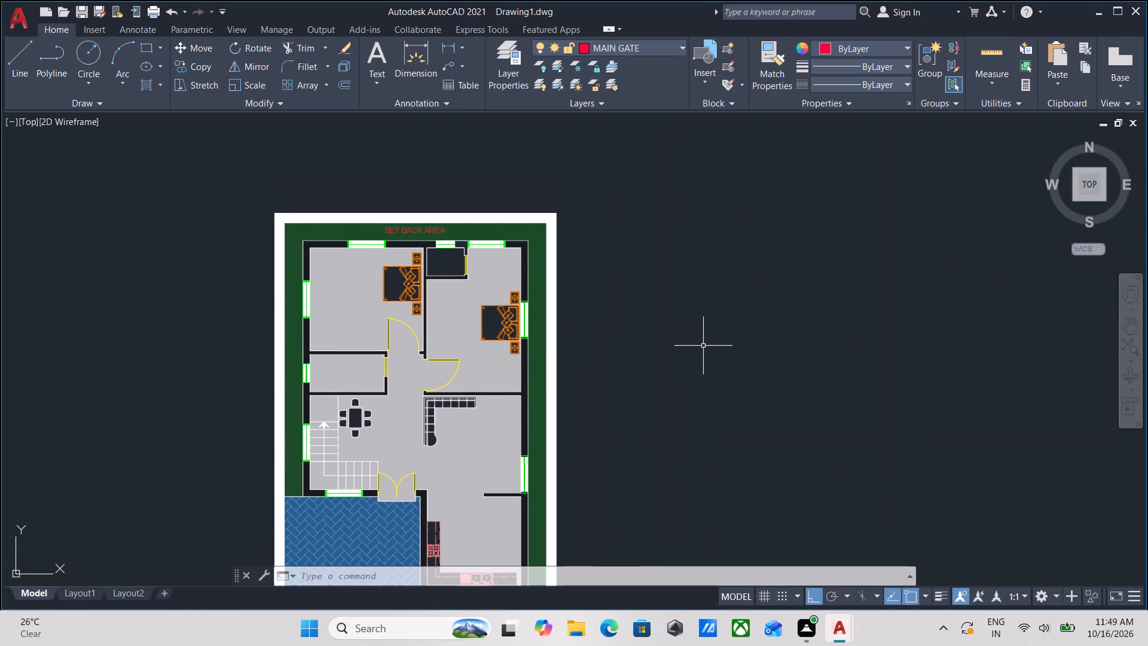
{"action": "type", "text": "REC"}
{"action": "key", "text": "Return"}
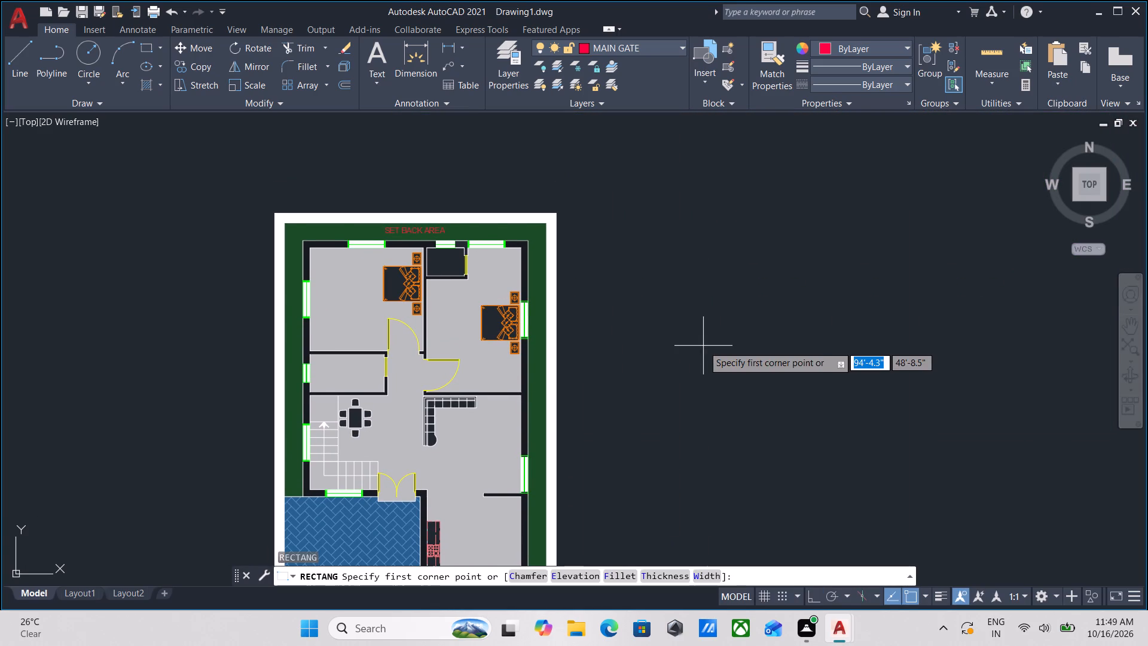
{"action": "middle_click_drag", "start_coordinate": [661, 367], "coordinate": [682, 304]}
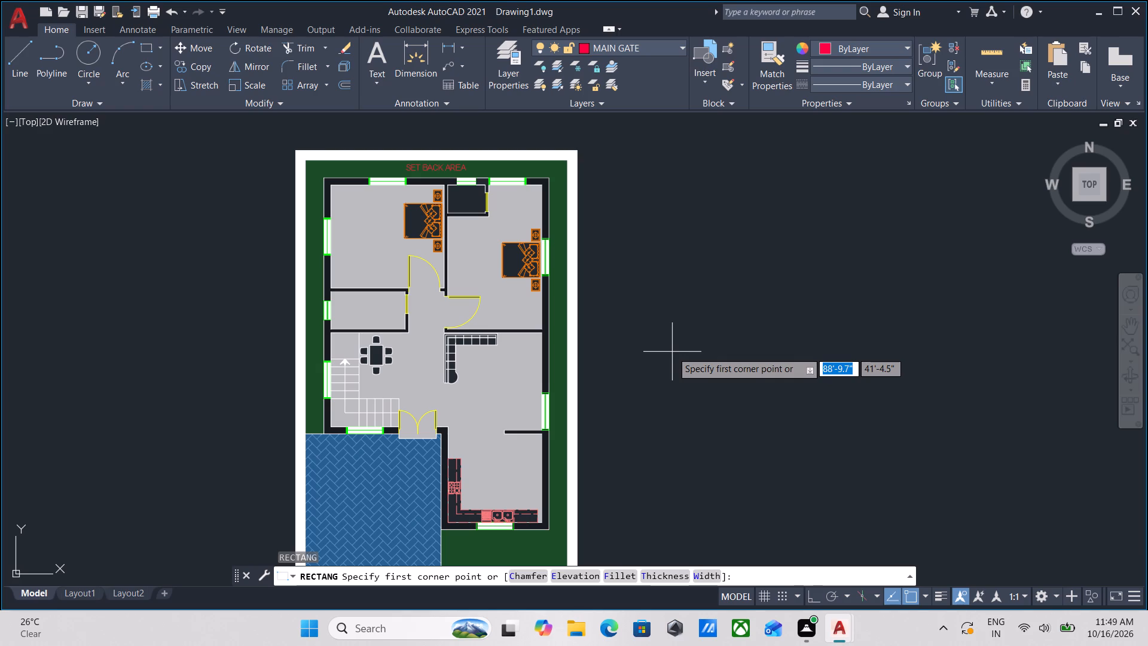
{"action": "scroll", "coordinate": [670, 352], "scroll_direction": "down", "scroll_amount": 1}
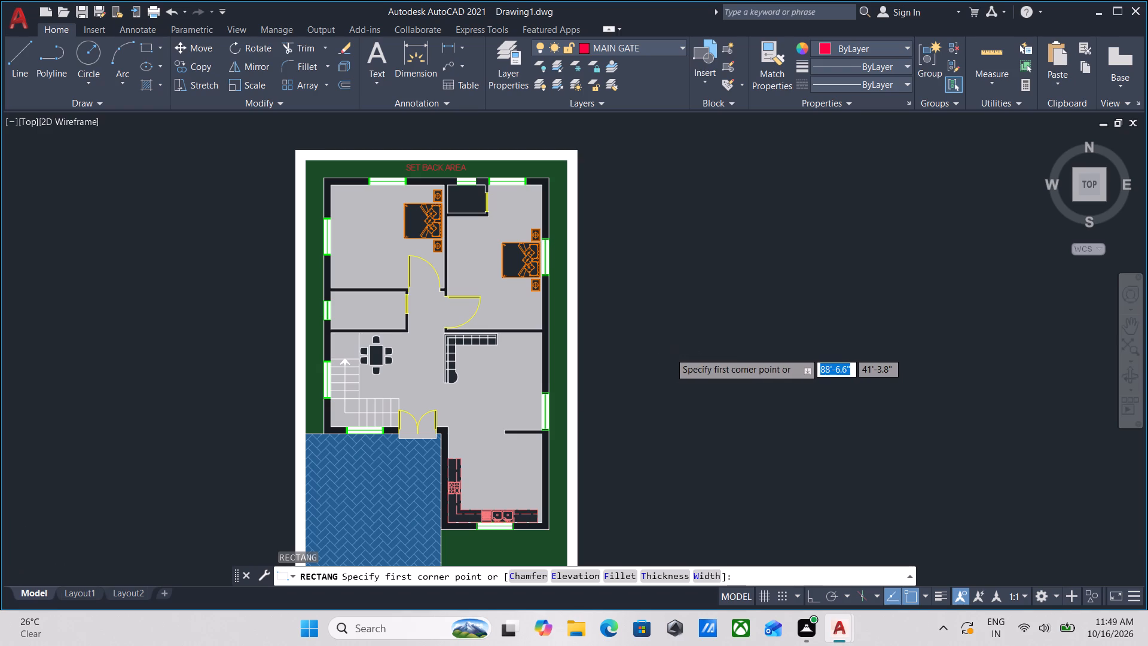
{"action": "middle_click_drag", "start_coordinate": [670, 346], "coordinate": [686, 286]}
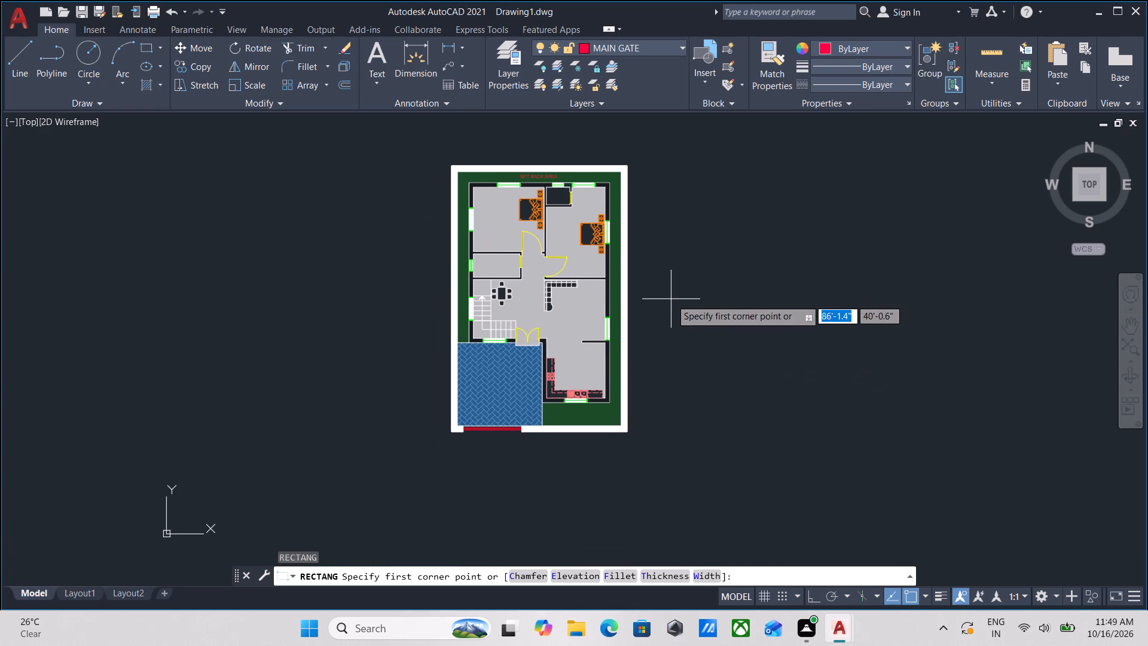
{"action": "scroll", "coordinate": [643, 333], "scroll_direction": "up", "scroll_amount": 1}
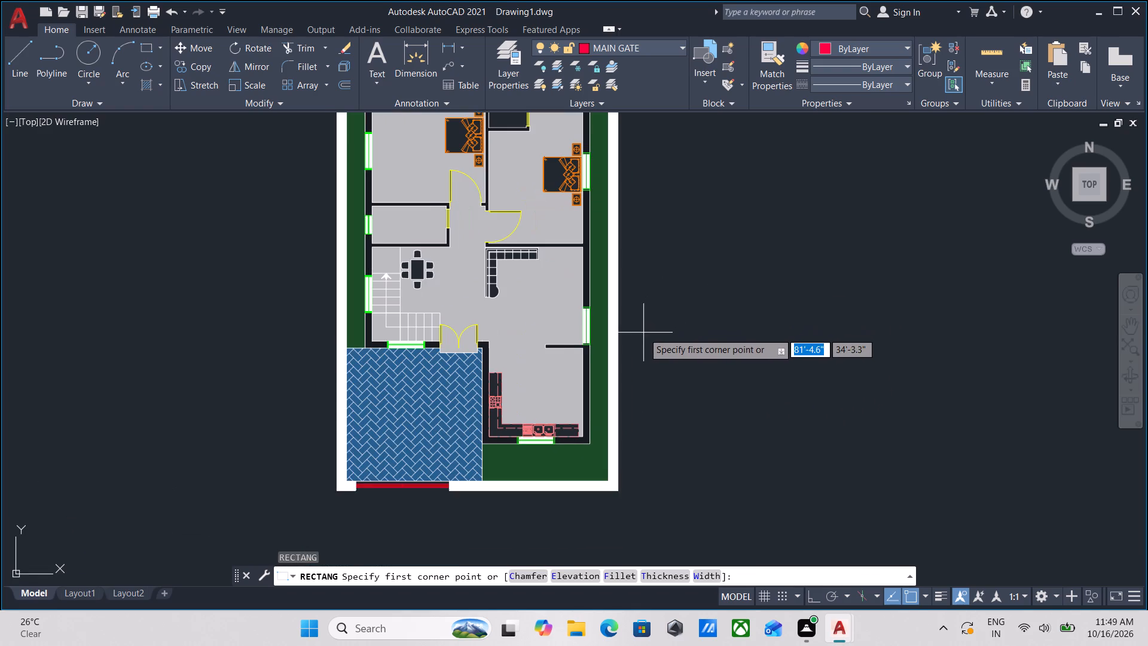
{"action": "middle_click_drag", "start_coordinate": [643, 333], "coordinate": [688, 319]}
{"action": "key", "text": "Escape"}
Copy the whole floor plan horizontally, placing the duplicate about 70' to the right of the original.
{"action": "scroll", "coordinate": [695, 419], "scroll_direction": "down", "scroll_amount": 1}
{"action": "left_click_drag", "start_coordinate": [694, 483], "coordinate": [683, 473]}
{"action": "left_click", "coordinate": [655, 415]}
{"action": "middle_click_drag", "start_coordinate": [712, 412], "coordinate": [710, 371]}
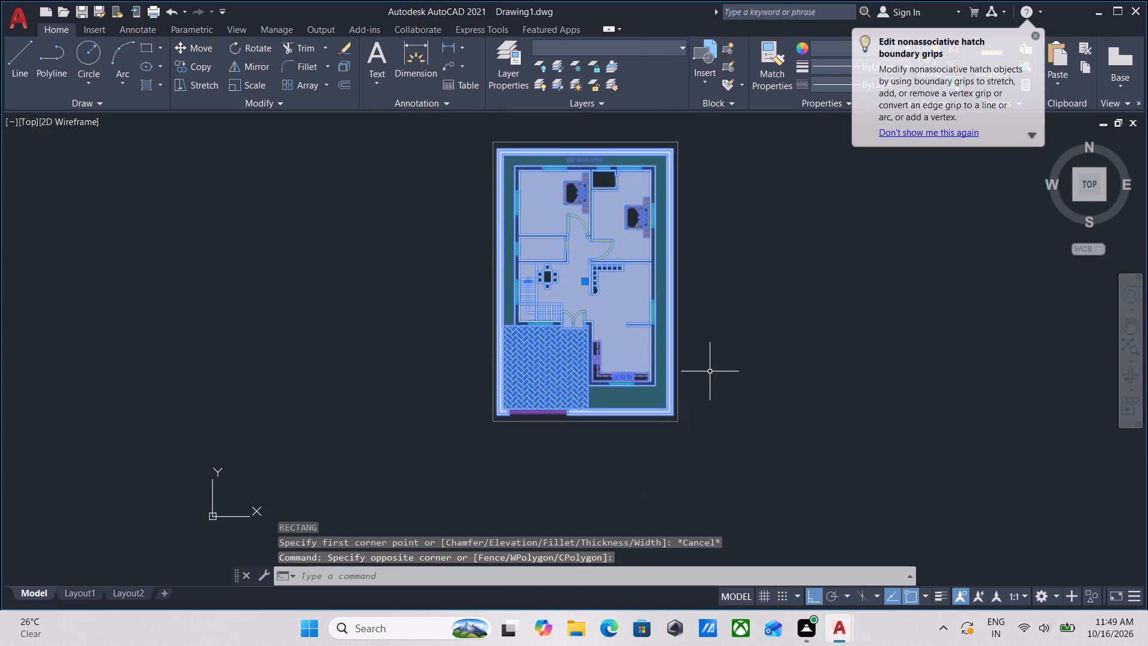
{"action": "type", "text": "CO"}
{"action": "key", "text": "Return"}
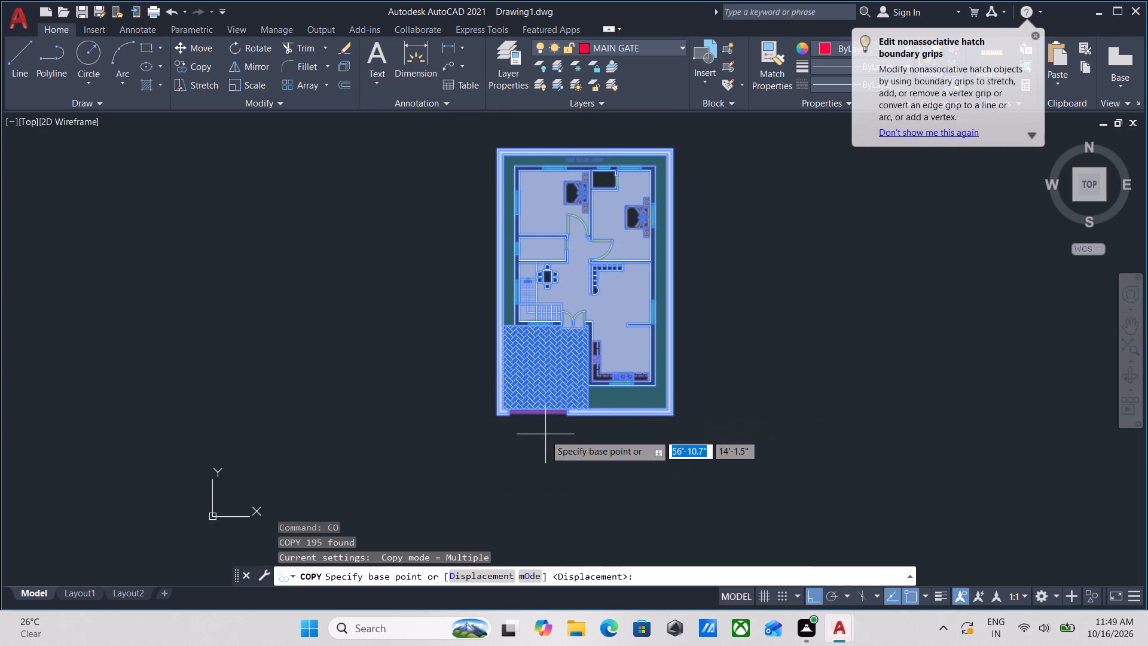
{"action": "scroll", "coordinate": [492, 431], "scroll_direction": "up", "scroll_amount": 2}
{"action": "left_click", "coordinate": [506, 394]}
{"action": "middle_click_drag", "start_coordinate": [811, 419], "coordinate": [504, 425]}
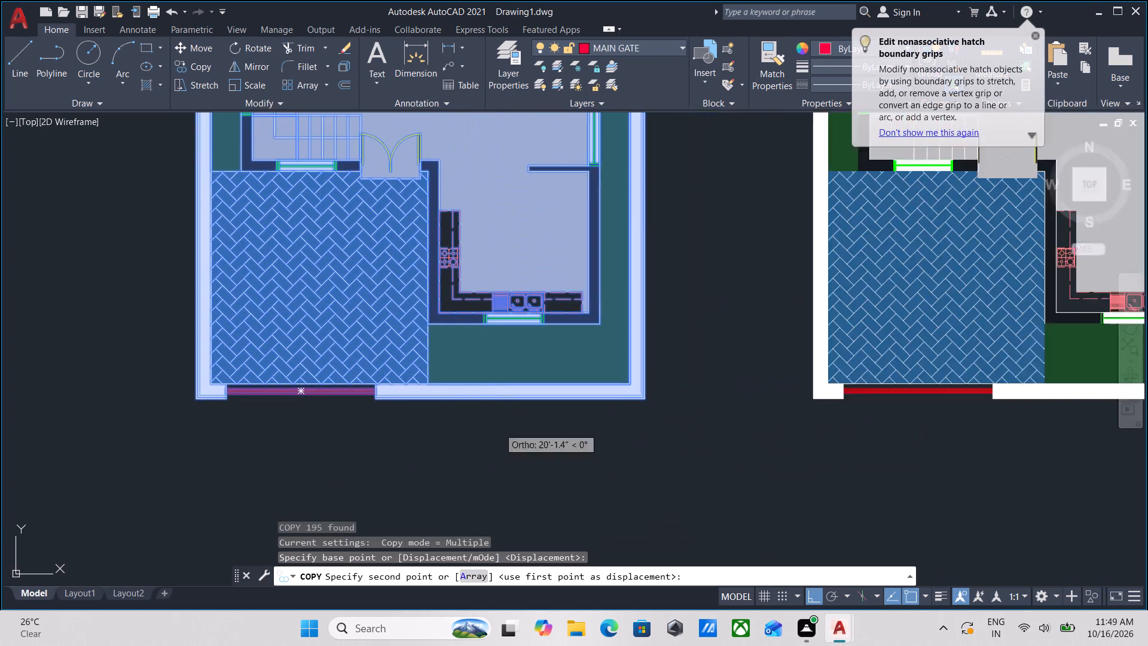
{"action": "scroll", "coordinate": [710, 415], "scroll_direction": "down", "scroll_amount": 1}
{"action": "middle_click_drag", "start_coordinate": [695, 419], "coordinate": [271, 408]}
{"action": "scroll", "coordinate": [610, 404], "scroll_direction": "down", "scroll_amount": 1}
{"action": "middle_click_drag", "start_coordinate": [588, 416], "coordinate": [551, 422]}
{"action": "left_click", "coordinate": [577, 410]}
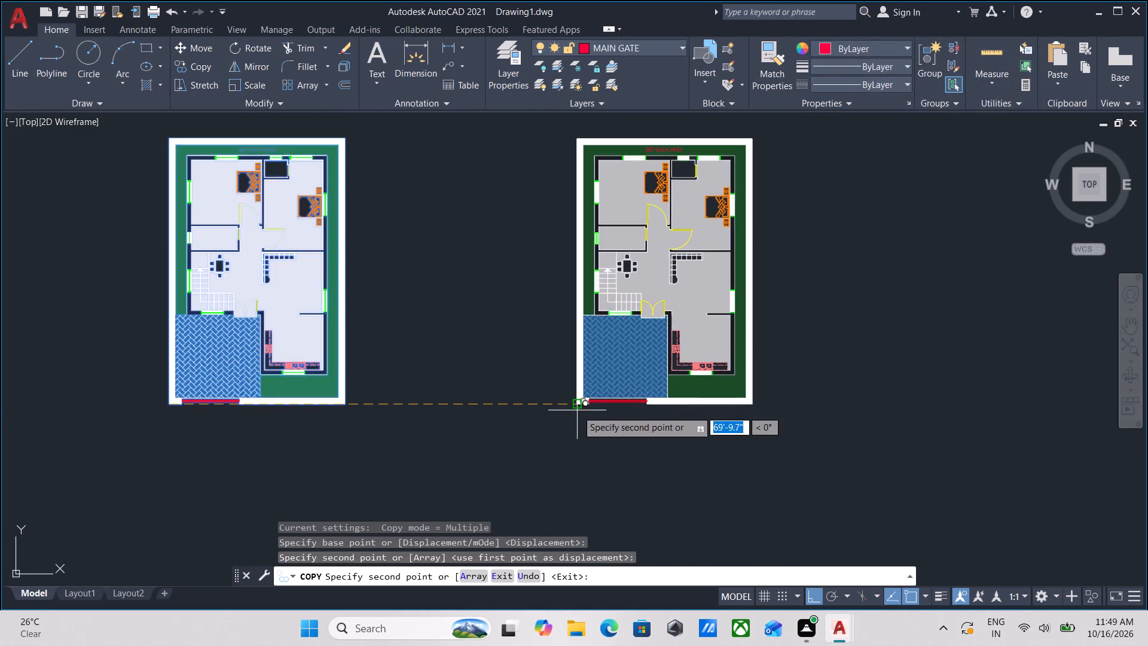
{"action": "key", "text": "Escape"}
Ungroup the copied floor plan on the right.
{"action": "scroll", "coordinate": [653, 387], "scroll_direction": "up", "scroll_amount": 1}
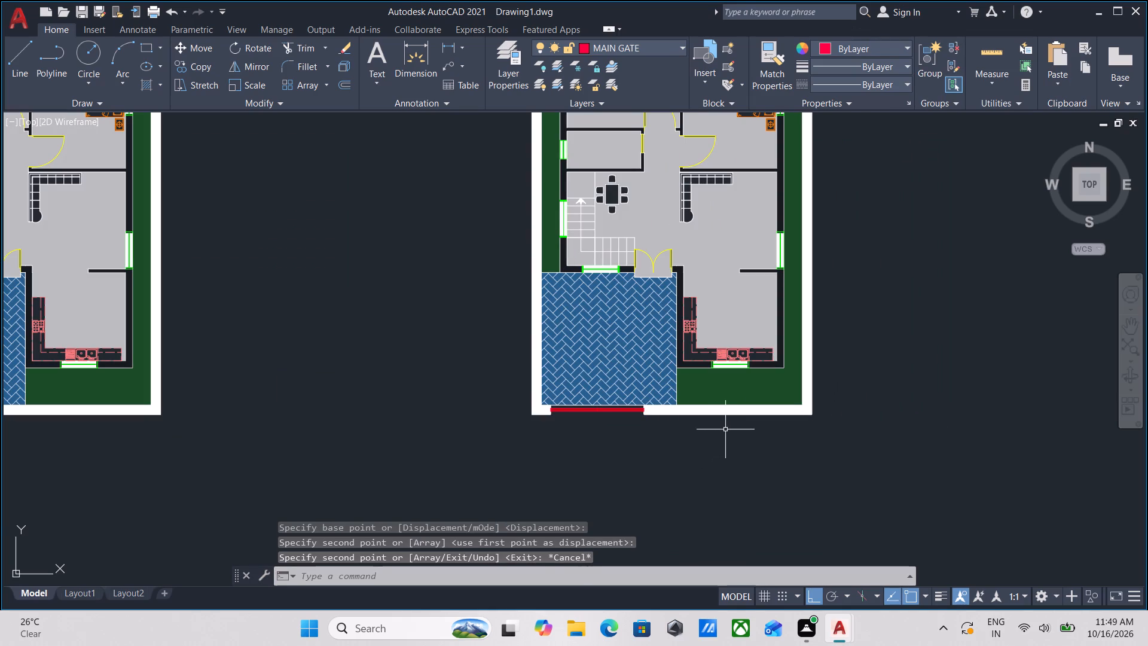
{"action": "left_click", "coordinate": [771, 436]}
{"action": "left_click", "coordinate": [703, 388]}
{"action": "middle_click_drag", "start_coordinate": [703, 388], "coordinate": [696, 444]}
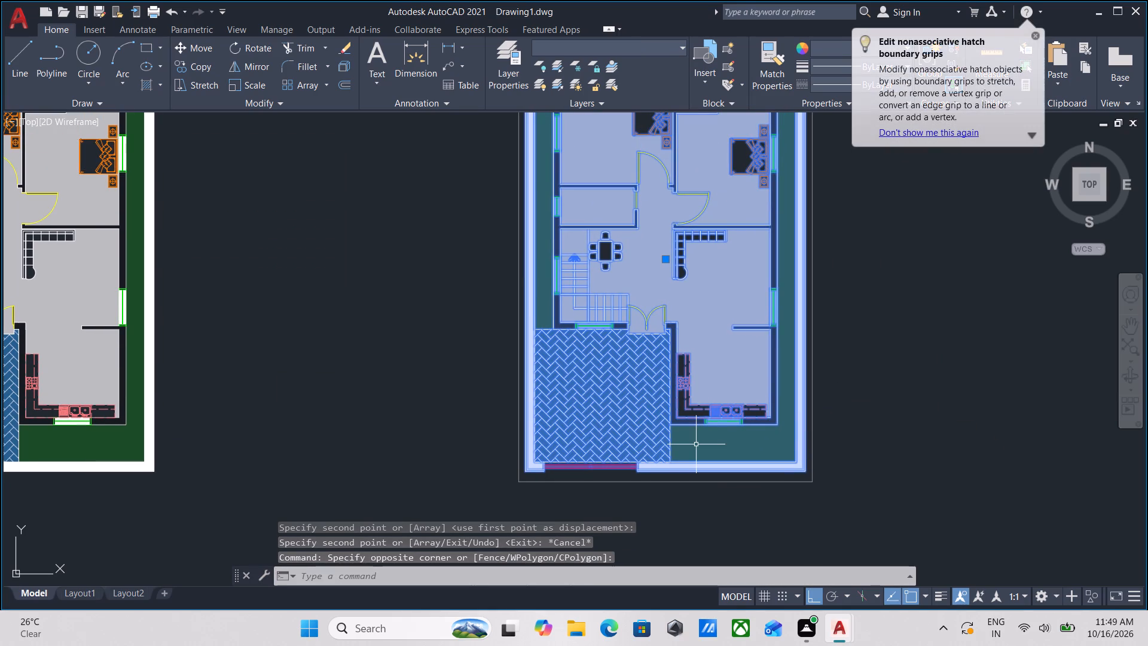
{"action": "type", "text": "UNG"}
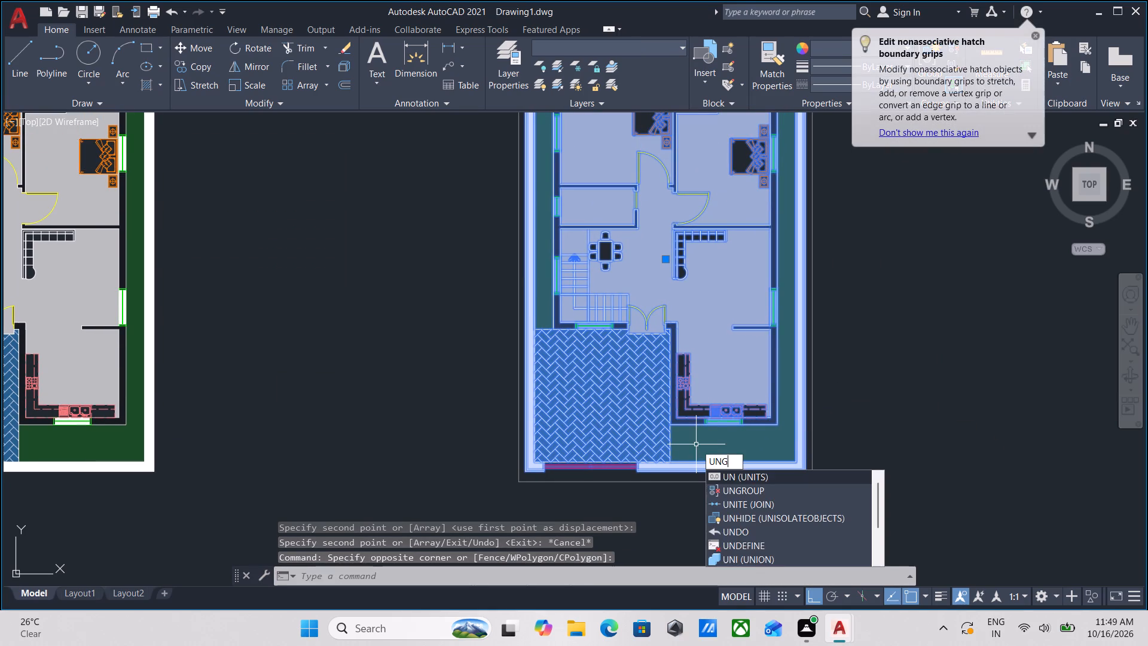
{"action": "key", "text": "Return"}
Erase the white boundary wall and the green setback hatch around the copied floor plan.
{"action": "scroll", "coordinate": [693, 502], "scroll_direction": "up", "scroll_amount": 1}
{"action": "left_click_drag", "start_coordinate": [703, 487], "coordinate": [701, 477]}
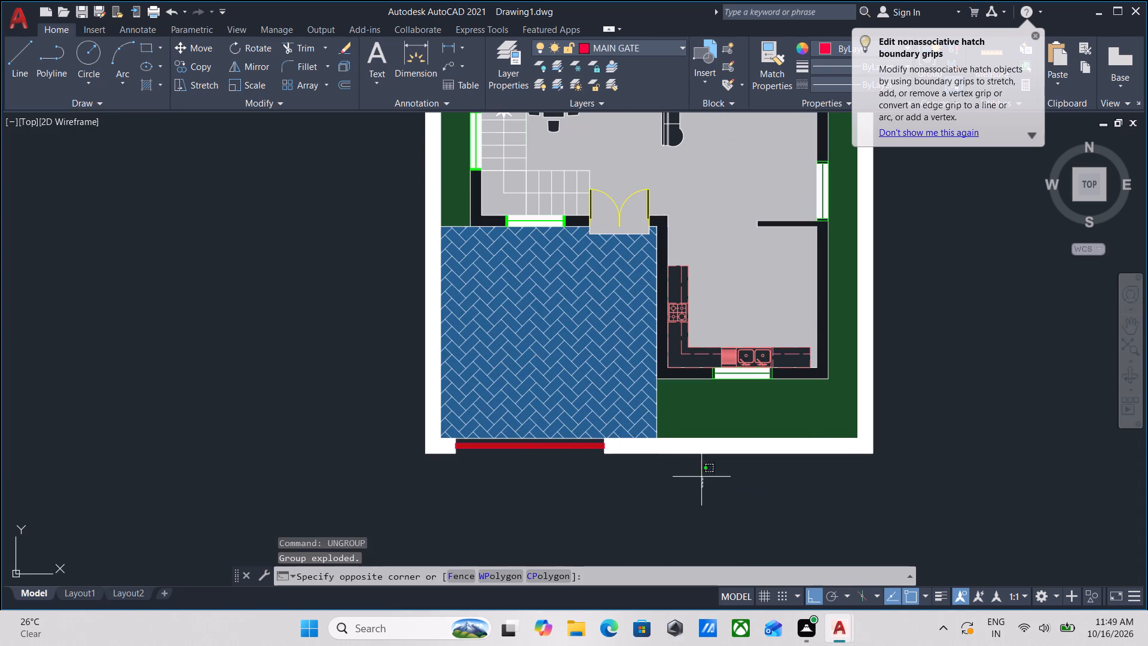
{"action": "left_click", "coordinate": [664, 419]}
{"action": "right_click", "coordinate": [664, 419]}
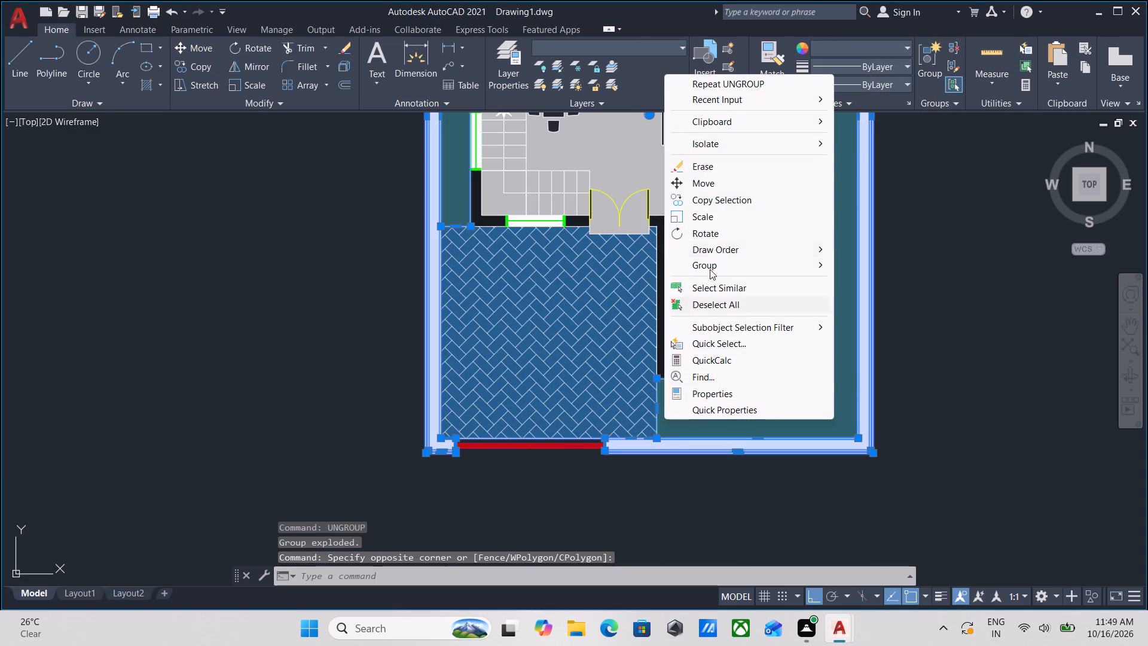
{"action": "left_click", "coordinate": [728, 166]}
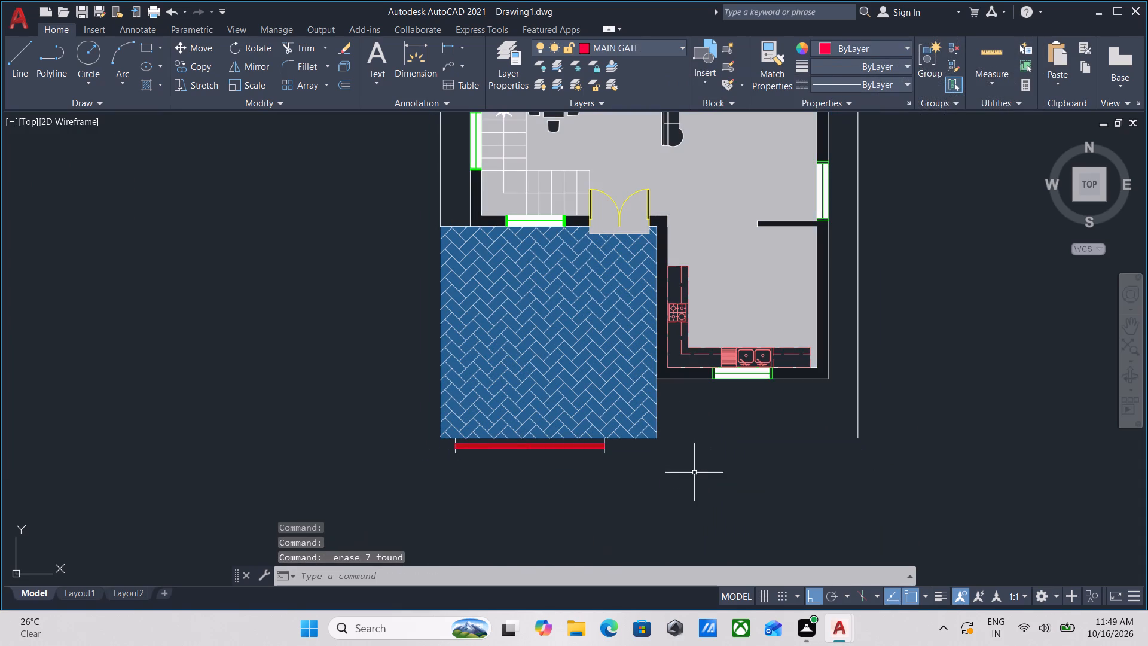
Erase the blue herringbone paving, the red main gate and their boundary lines in front of the copied house.
{"action": "left_click_drag", "start_coordinate": [695, 473], "coordinate": [683, 465]}
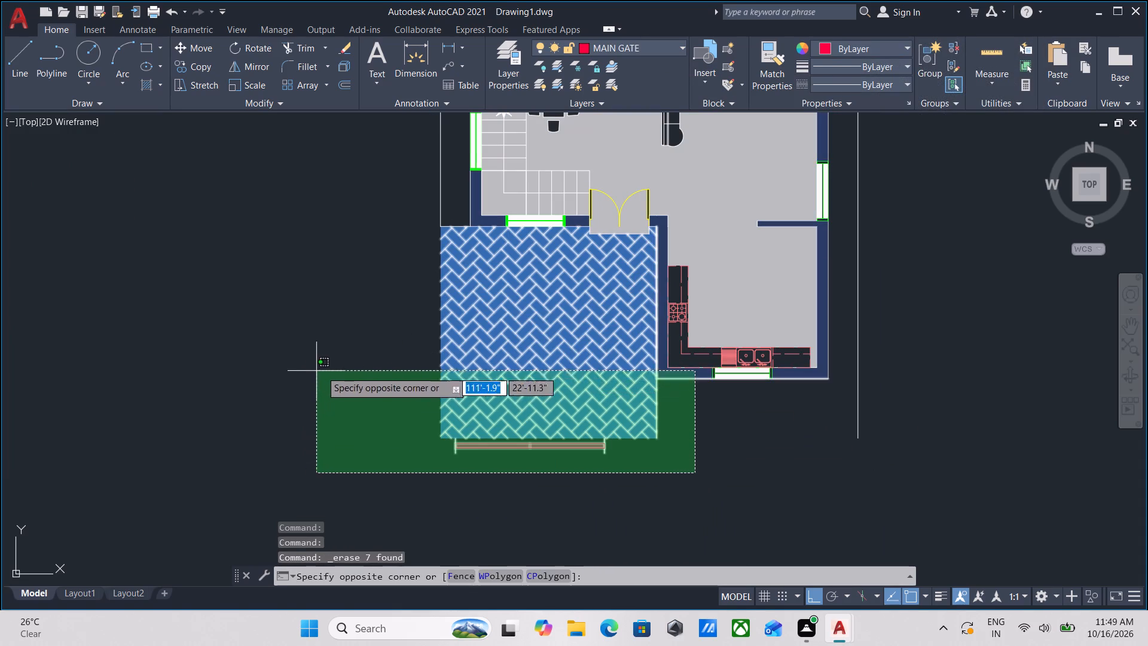
{"action": "left_click", "coordinate": [400, 395]}
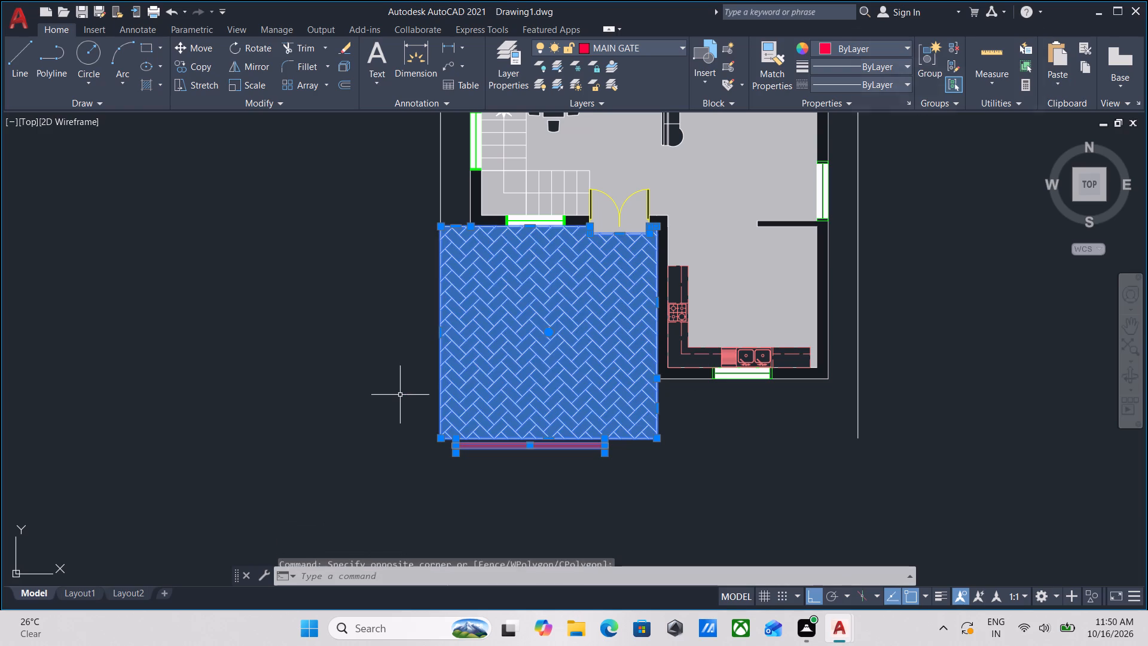
{"action": "right_click", "coordinate": [400, 394]}
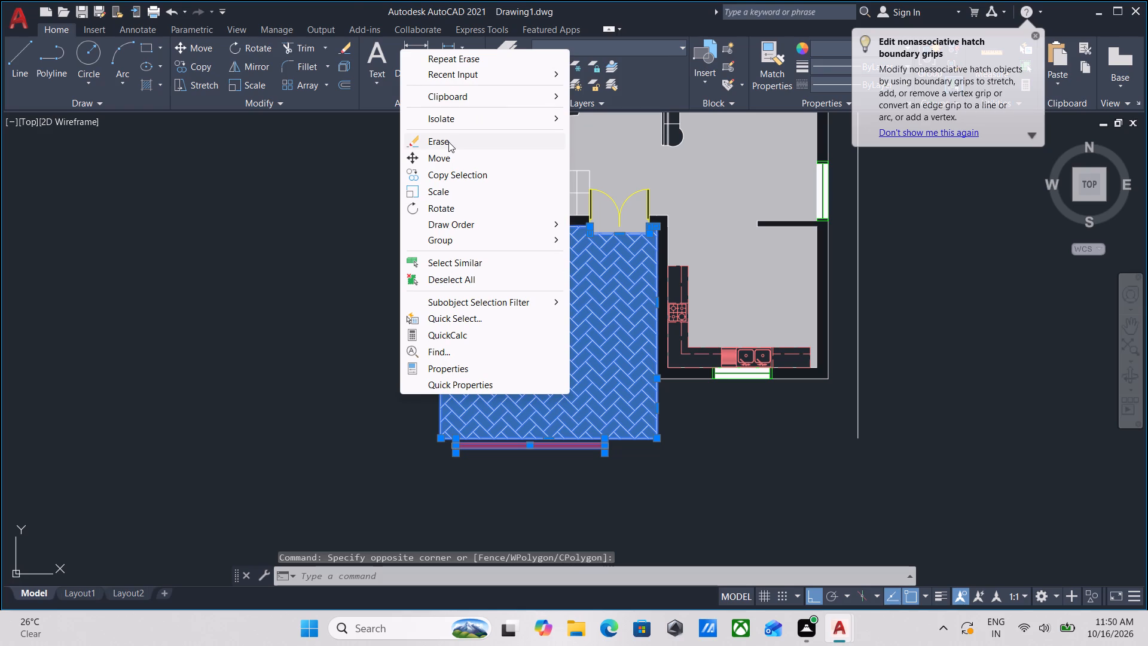
{"action": "left_click", "coordinate": [448, 142]}
Erase the solid grey floor hatch from the copied plan's rooms.
{"action": "scroll", "coordinate": [517, 272], "scroll_direction": "up", "scroll_amount": 1}
{"action": "middle_click_drag", "start_coordinate": [517, 272], "coordinate": [445, 368]}
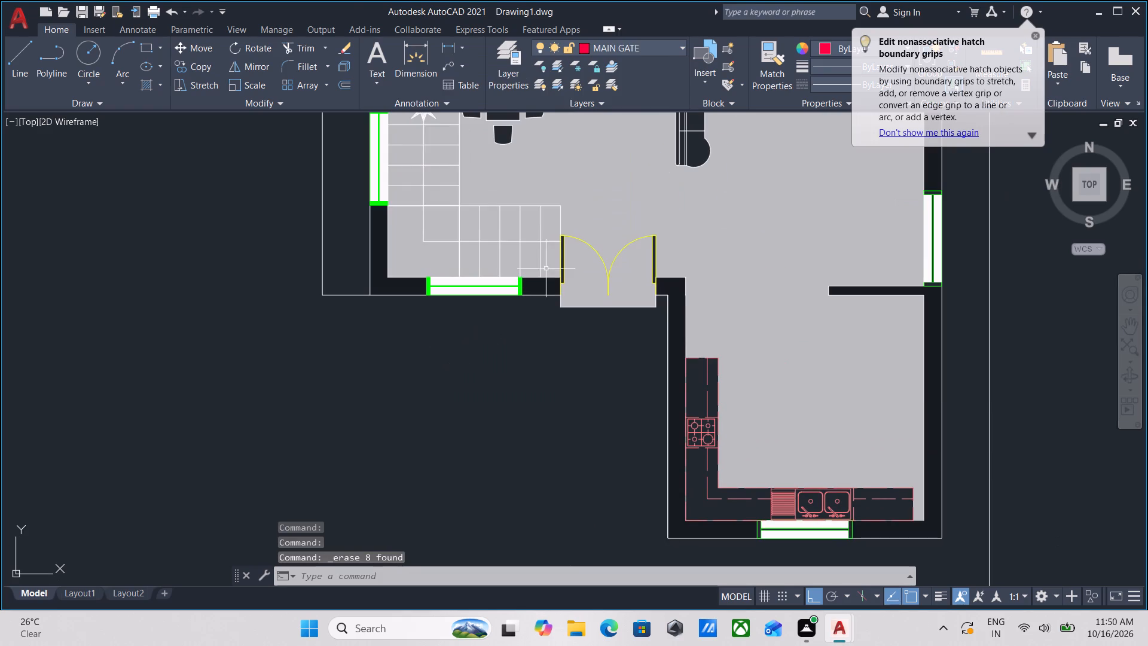
{"action": "left_click", "coordinate": [811, 233]}
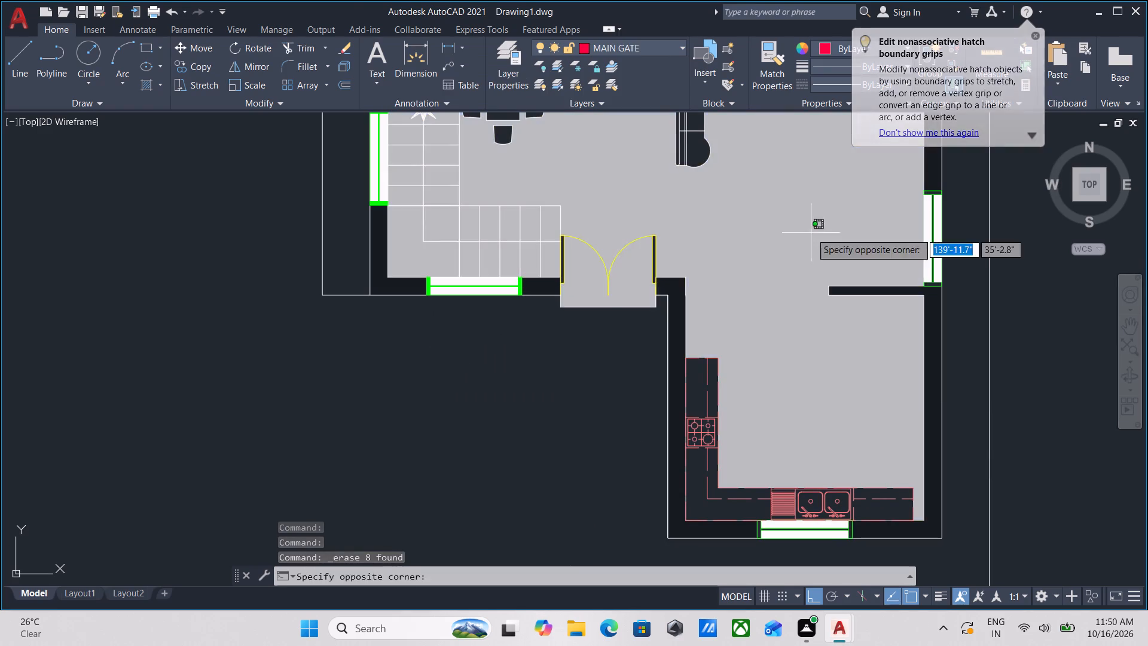
{"action": "right_click", "coordinate": [692, 223]}
{"action": "left_click", "coordinate": [749, 336]}
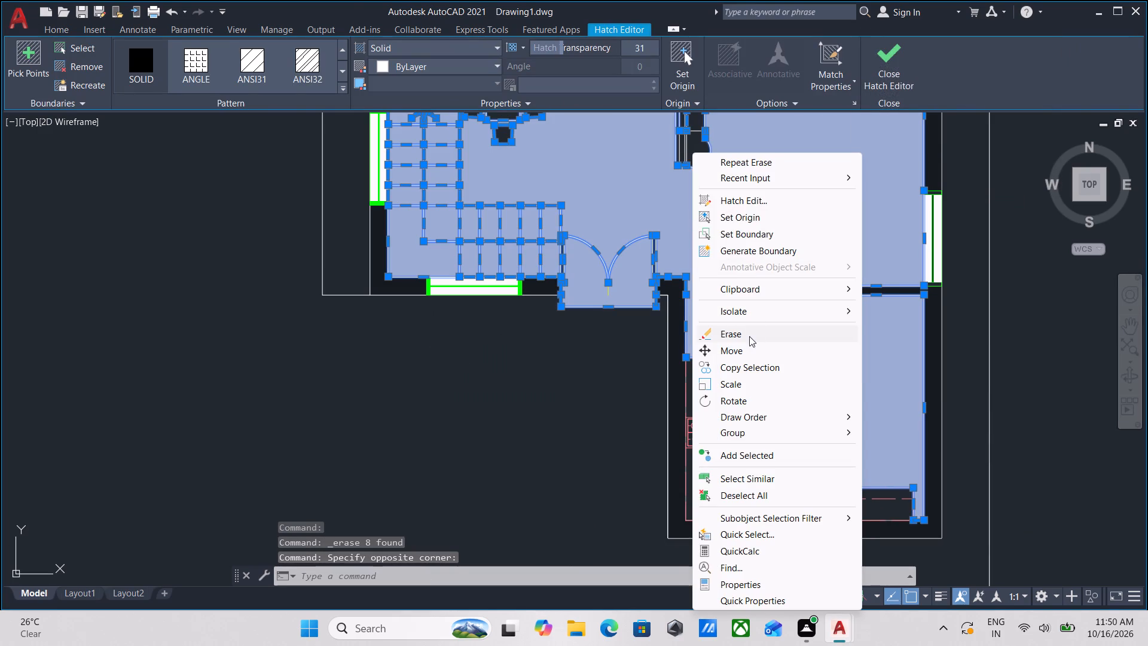
Erase the yellow double entrance door in the copied plan.
{"action": "left_click", "coordinate": [665, 217]}
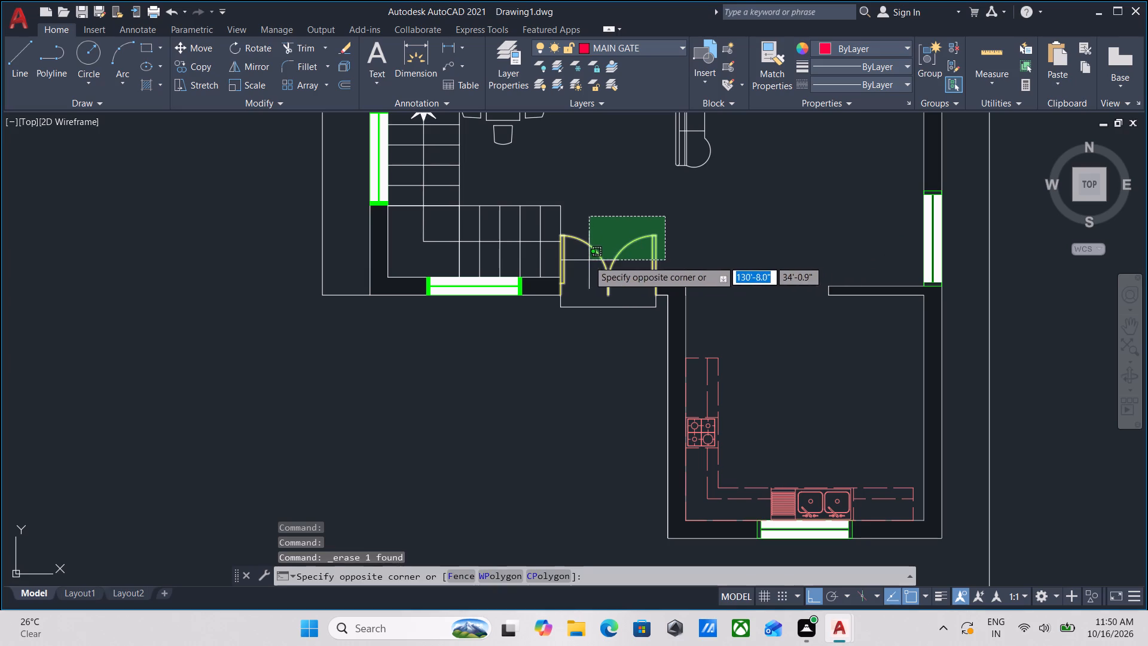
{"action": "left_click", "coordinate": [588, 260]}
{"action": "right_click", "coordinate": [588, 260]}
{"action": "left_click", "coordinate": [612, 351]}
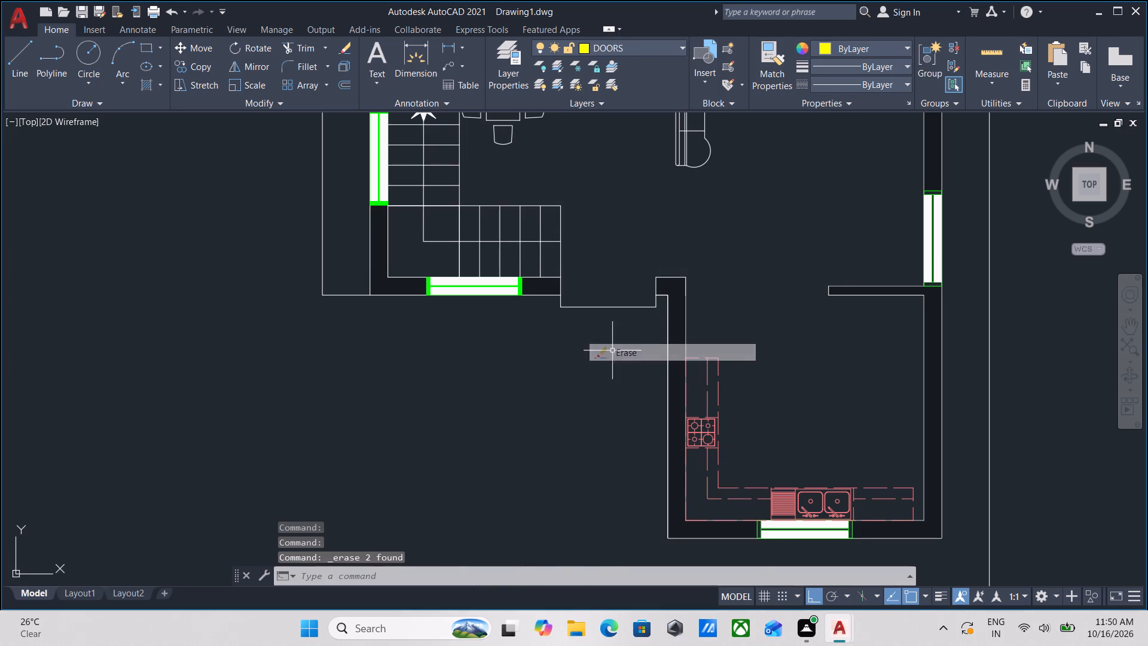
Rotate the L-shaped sofa in the copied plan's living room by 270° about its upper-left outer corner.
{"action": "scroll", "coordinate": [515, 245], "scroll_direction": "up", "scroll_amount": 1}
{"action": "scroll", "coordinate": [510, 243], "scroll_direction": "down", "scroll_amount": 2}
{"action": "middle_click_drag", "start_coordinate": [510, 245], "coordinate": [513, 349]}
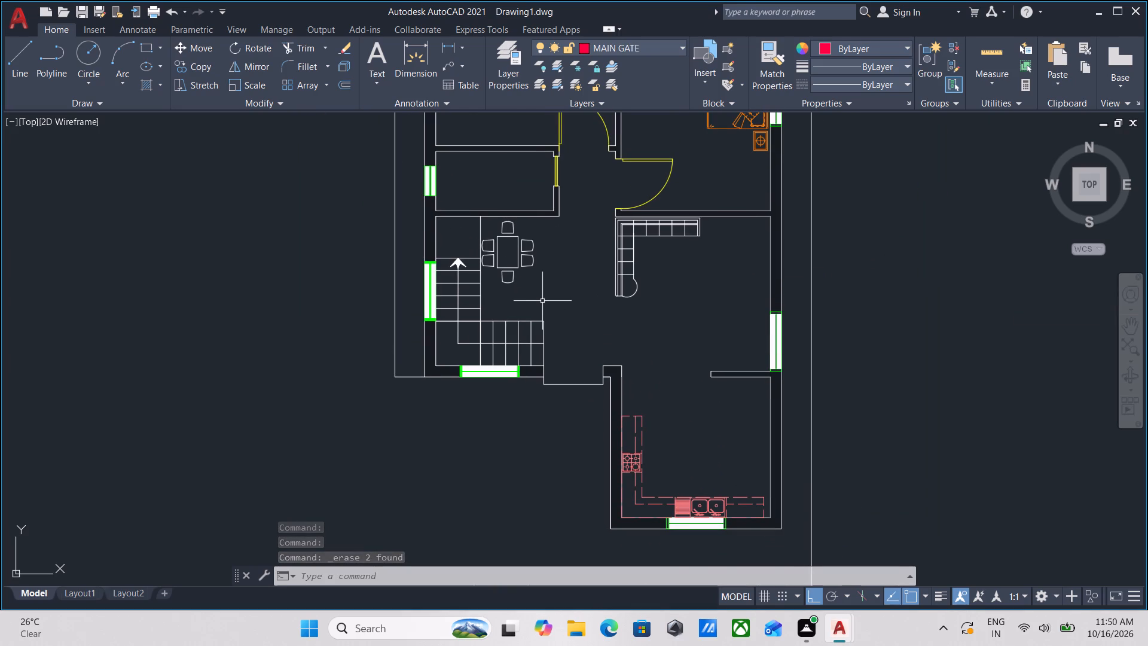
{"action": "scroll", "coordinate": [521, 267], "scroll_direction": "up", "scroll_amount": 2}
{"action": "scroll", "coordinate": [521, 267], "scroll_direction": "down", "scroll_amount": 1}
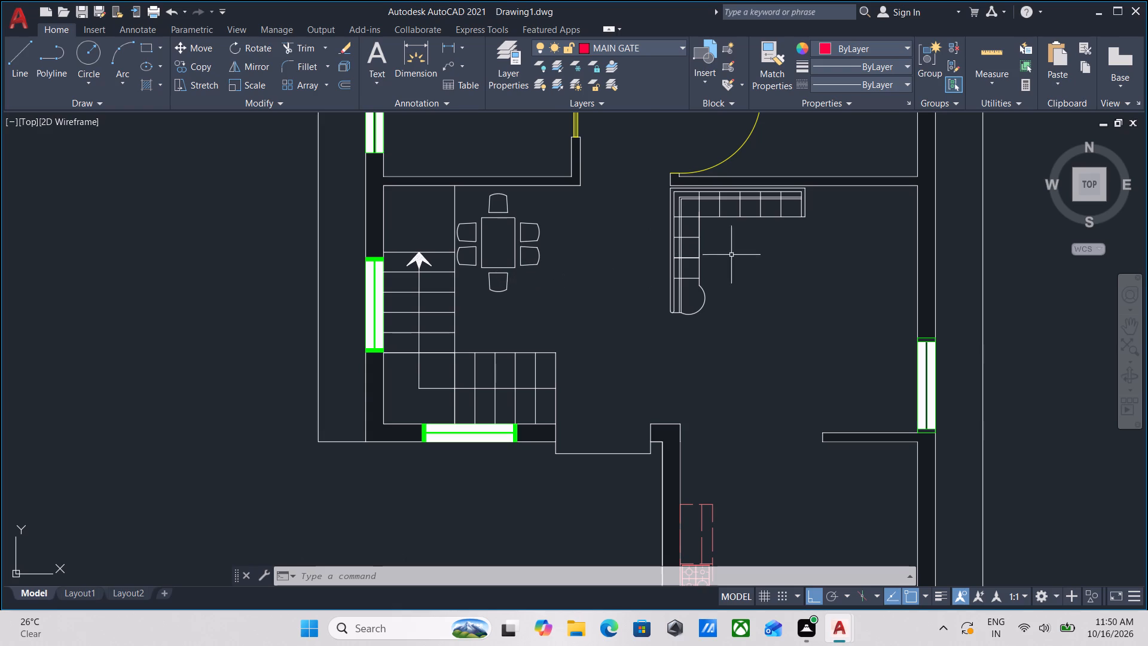
{"action": "scroll", "coordinate": [759, 258], "scroll_direction": "down", "scroll_amount": 1}
{"action": "middle_click_drag", "start_coordinate": [759, 258], "coordinate": [748, 330]}
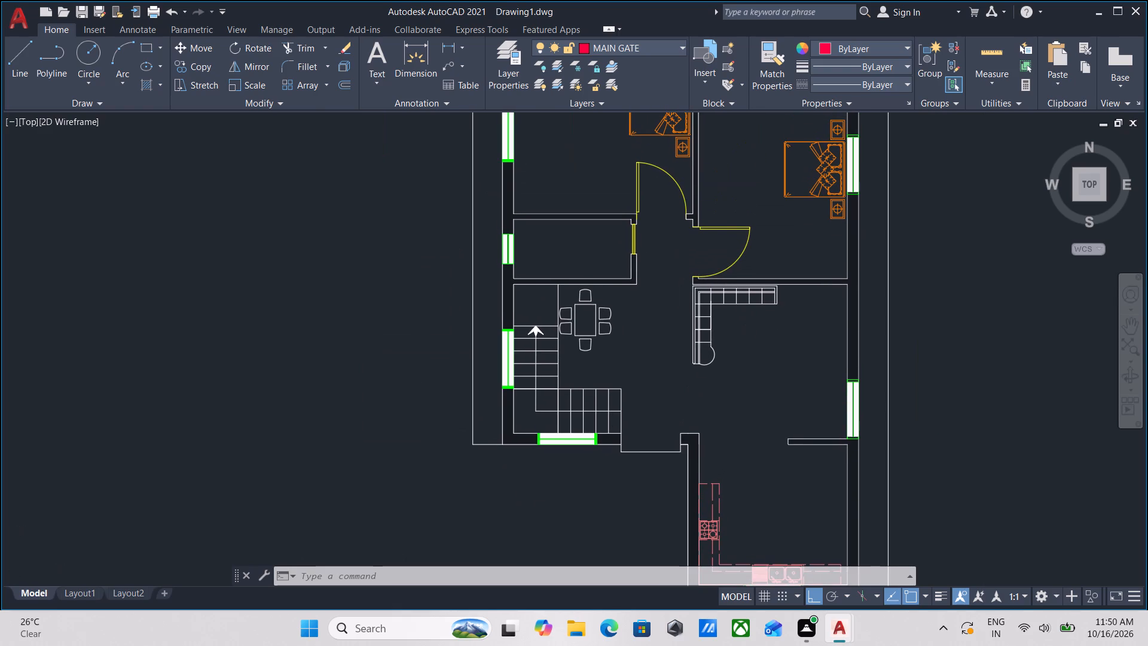
{"action": "scroll", "coordinate": [735, 323], "scroll_direction": "up", "scroll_amount": 1}
{"action": "left_click", "coordinate": [735, 323]}
{"action": "left_click", "coordinate": [660, 287]}
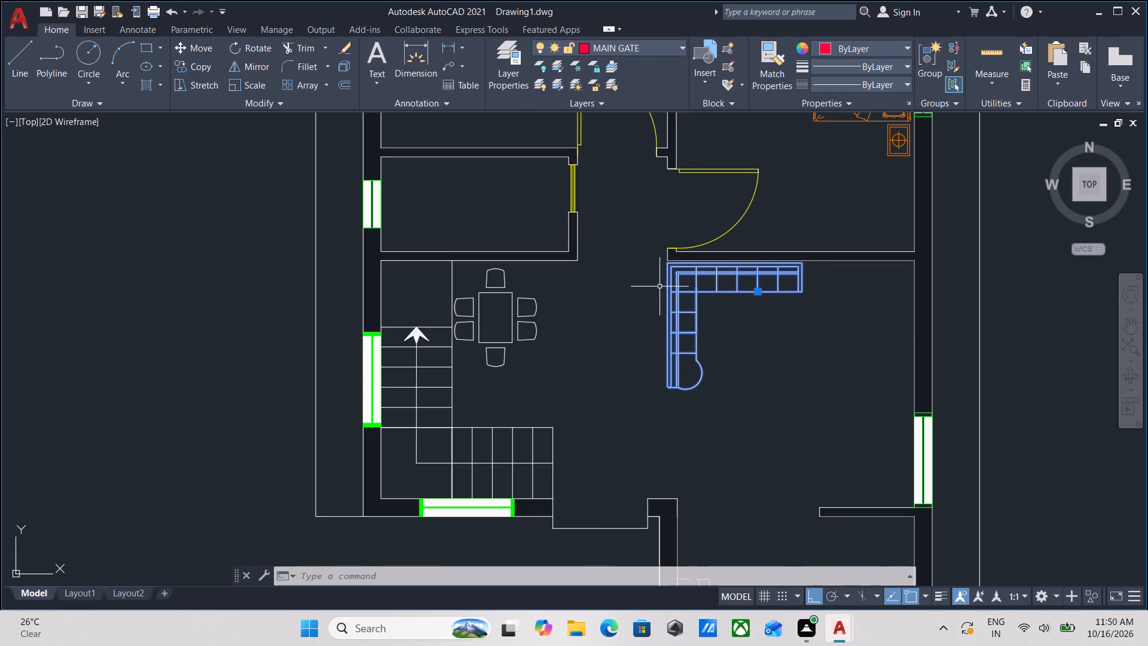
{"action": "middle_click_drag", "start_coordinate": [741, 345], "coordinate": [719, 394]}
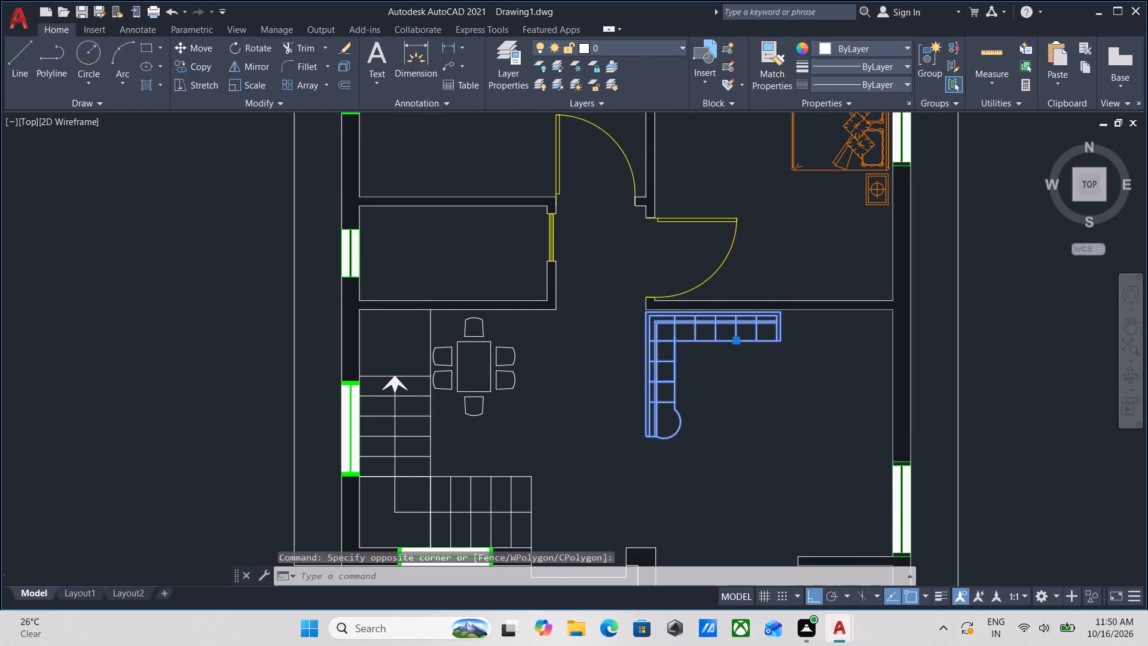
{"action": "type", "text": "RO"}
{"action": "key", "text": "Return"}
{"action": "scroll", "coordinate": [719, 394], "scroll_direction": "up", "scroll_amount": 2}
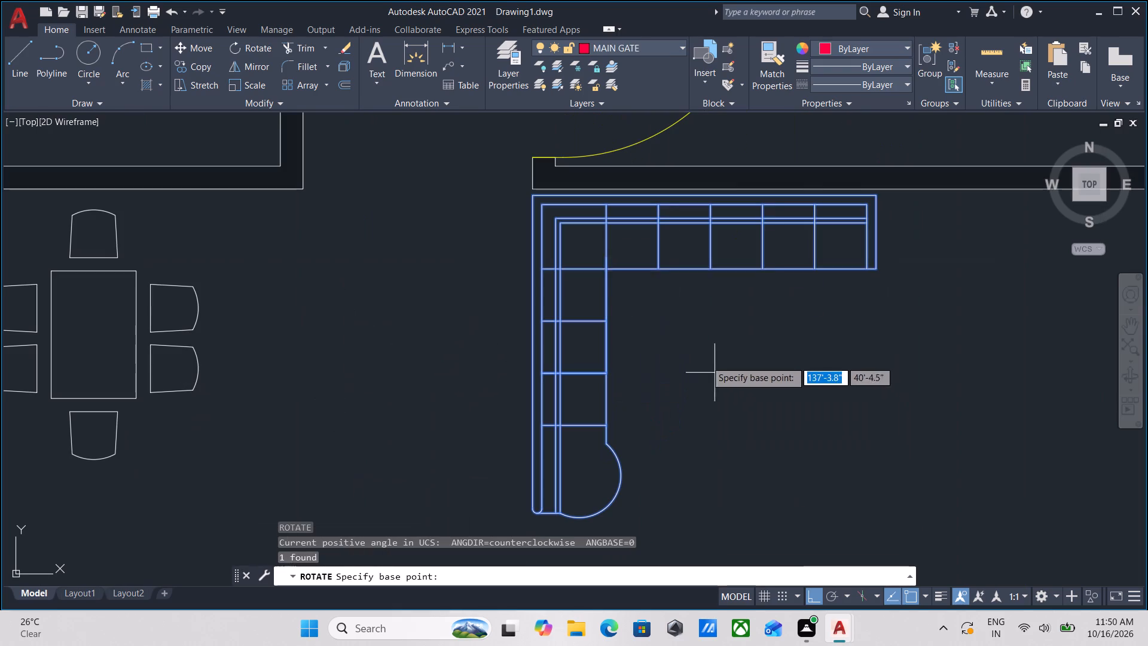
{"action": "left_click", "coordinate": [530, 199]}
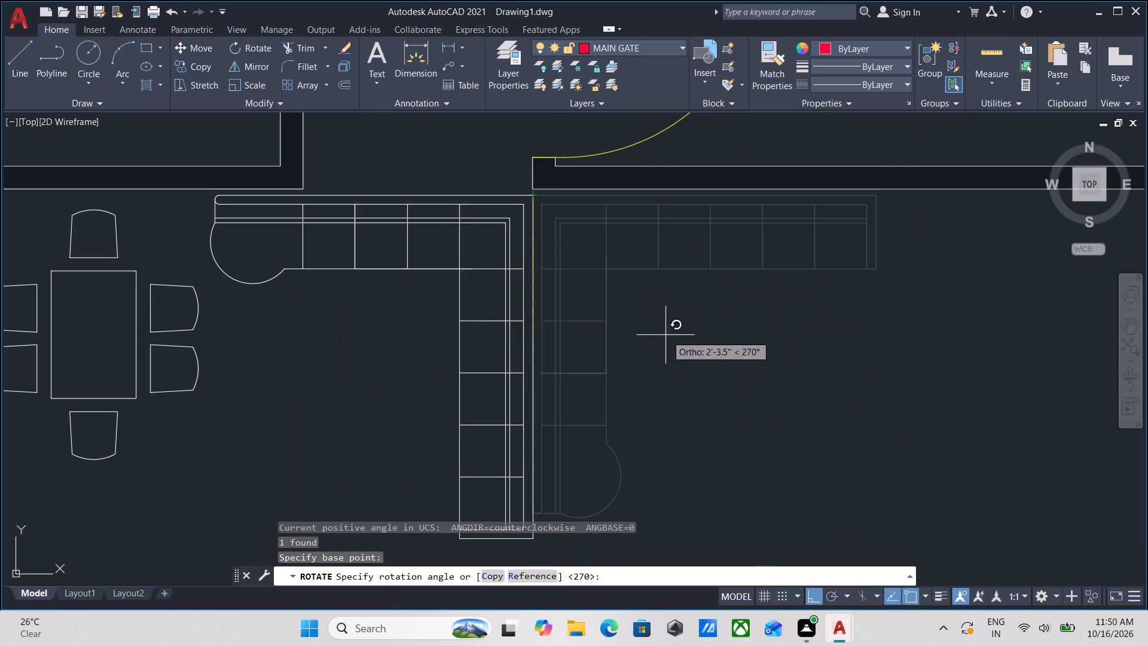
{"action": "left_click", "coordinate": [505, 344]}
Move the rotated L-shaped sofa horizontally into the living room's upper-right corner, beside the outer wall.
{"action": "left_click_drag", "start_coordinate": [569, 345], "coordinate": [425, 347]}
{"action": "left_click", "coordinate": [419, 345]}
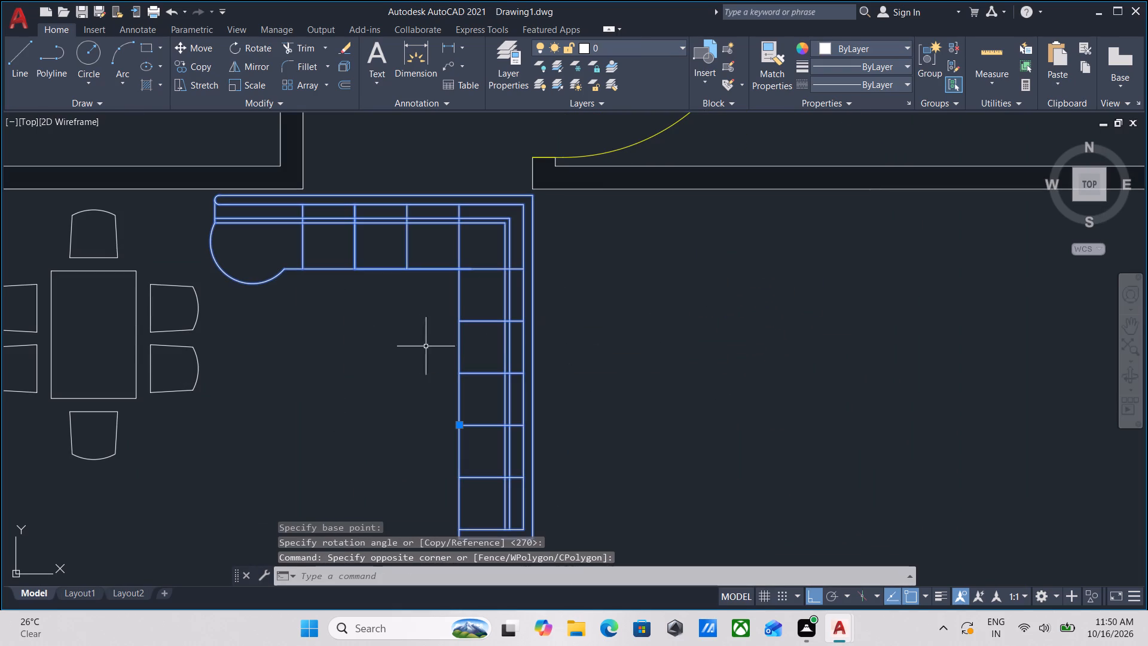
{"action": "key", "text": "m"}
{"action": "key", "text": "Return"}
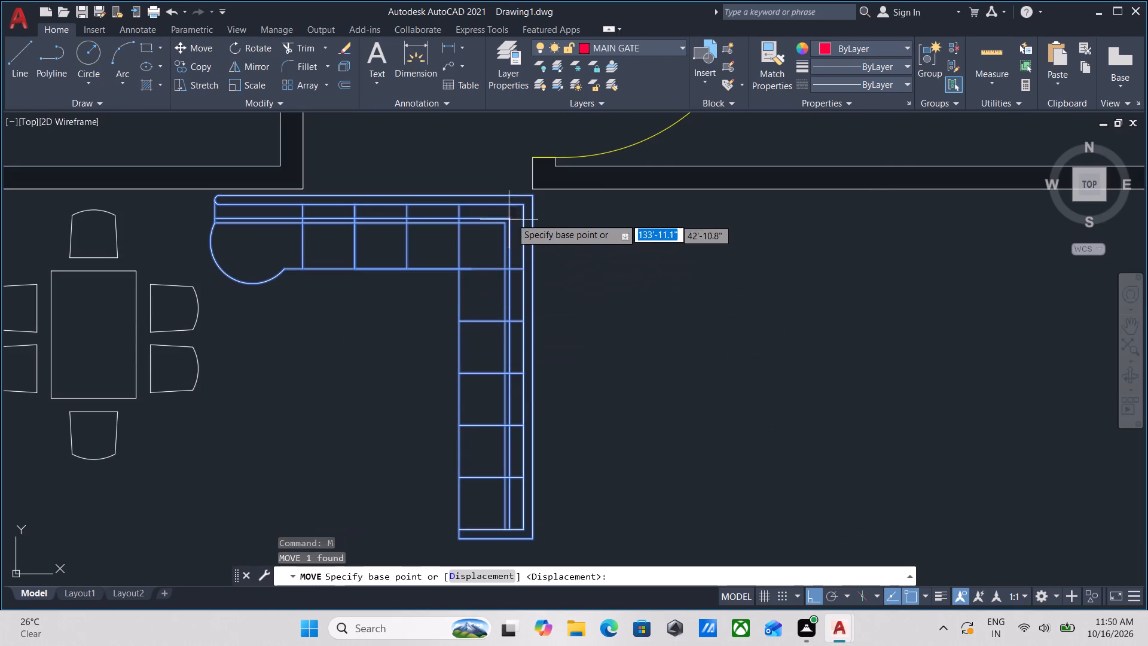
{"action": "left_click", "coordinate": [529, 197]}
{"action": "middle_click_drag", "start_coordinate": [802, 219], "coordinate": [404, 252]}
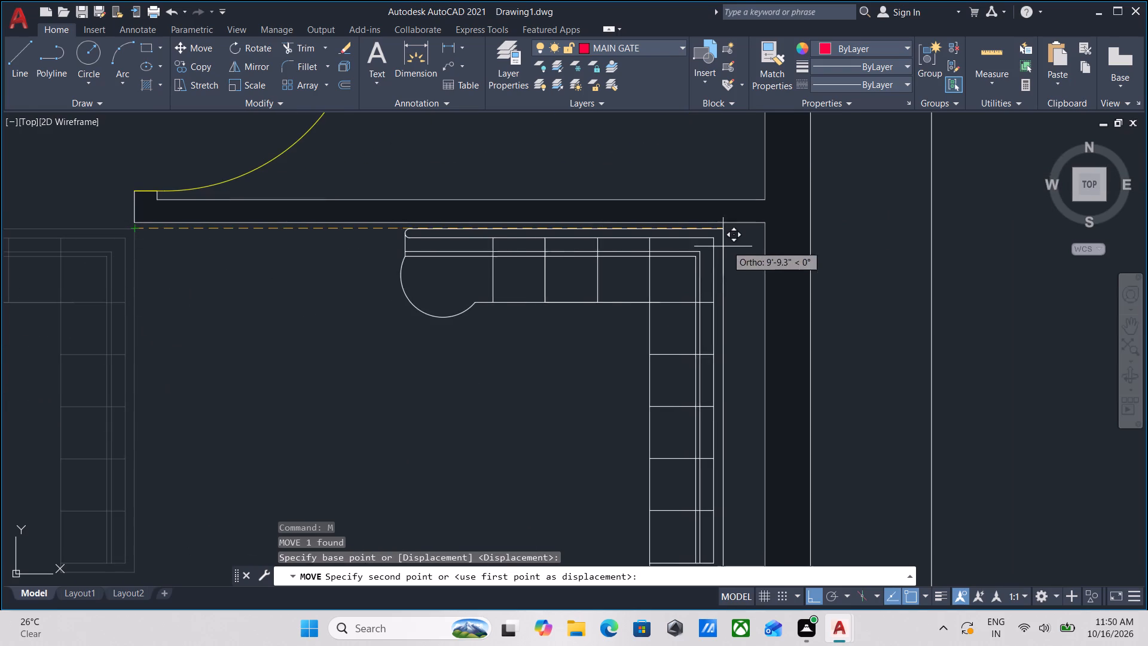
{"action": "left_click", "coordinate": [753, 246]}
{"action": "scroll", "coordinate": [441, 256], "scroll_direction": "down", "scroll_amount": 1}
{"action": "middle_click_drag", "start_coordinate": [441, 256], "coordinate": [777, 236]}
{"action": "middle_click_drag", "start_coordinate": [469, 267], "coordinate": [557, 246]}
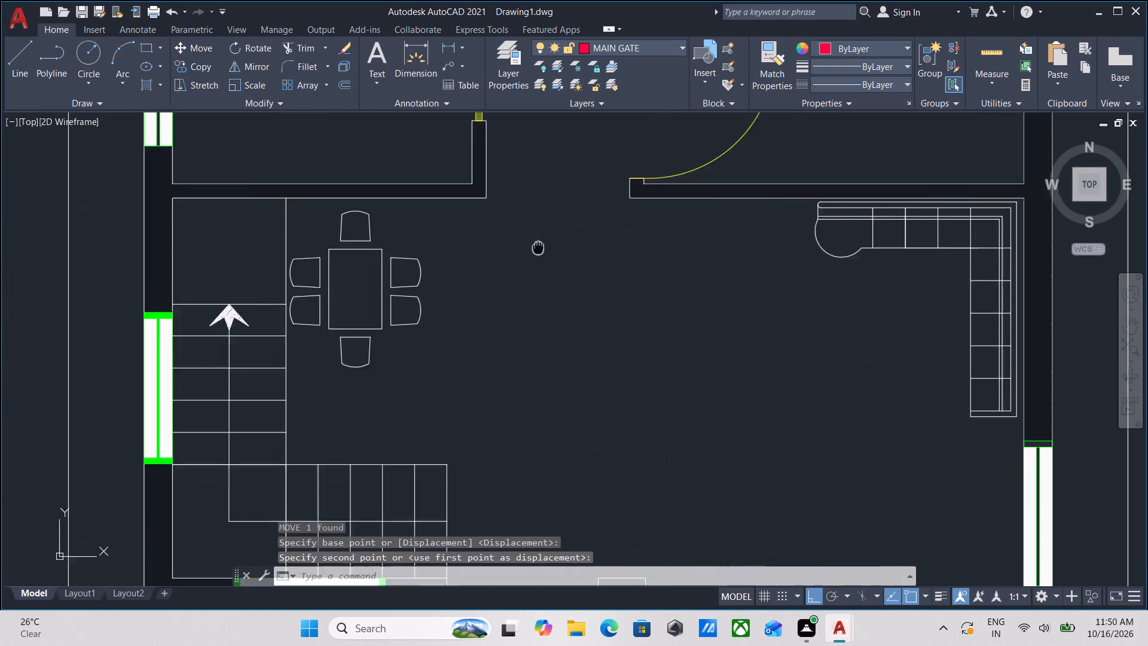
Move the six-chair dining set horizontally away from the staircase, placing it beside the L-shaped sofa.
{"action": "middle_click_drag", "start_coordinate": [557, 246], "coordinate": [619, 235]}
{"action": "left_click", "coordinate": [533, 315]}
{"action": "left_click", "coordinate": [439, 246]}
{"action": "left_click", "coordinate": [438, 234]}
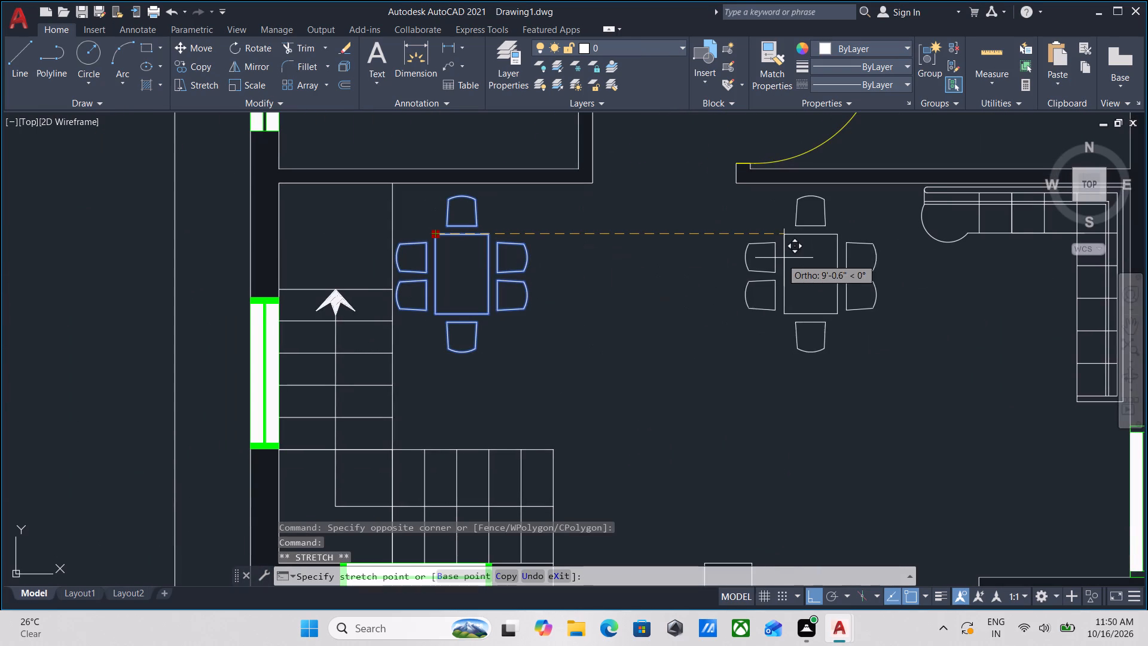
{"action": "left_click", "coordinate": [825, 260]}
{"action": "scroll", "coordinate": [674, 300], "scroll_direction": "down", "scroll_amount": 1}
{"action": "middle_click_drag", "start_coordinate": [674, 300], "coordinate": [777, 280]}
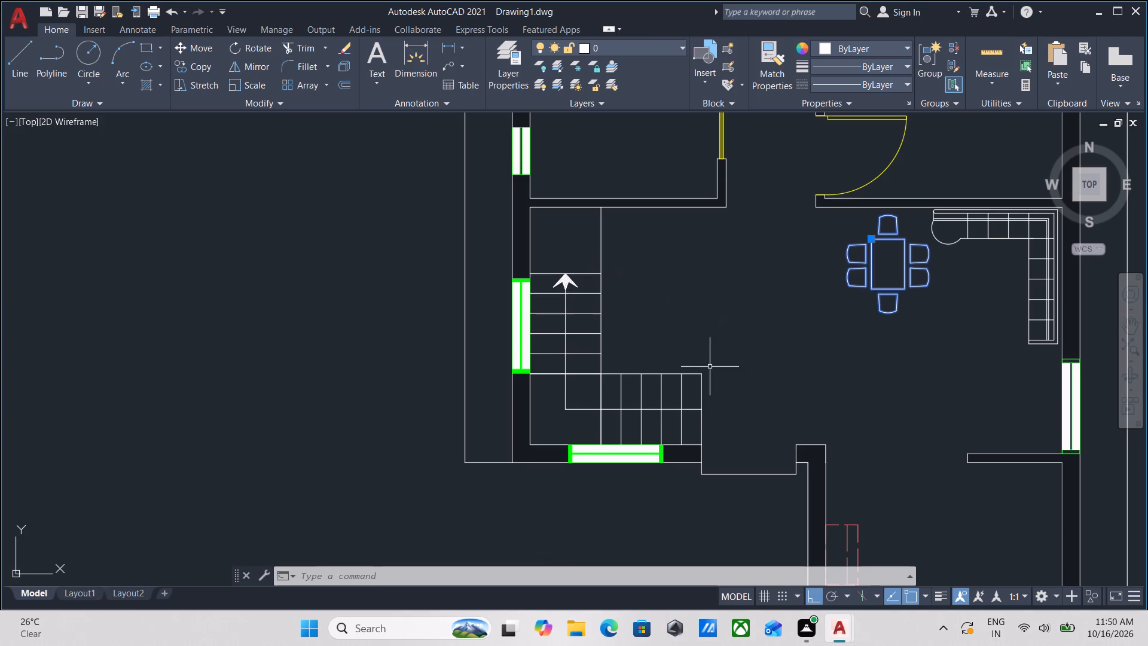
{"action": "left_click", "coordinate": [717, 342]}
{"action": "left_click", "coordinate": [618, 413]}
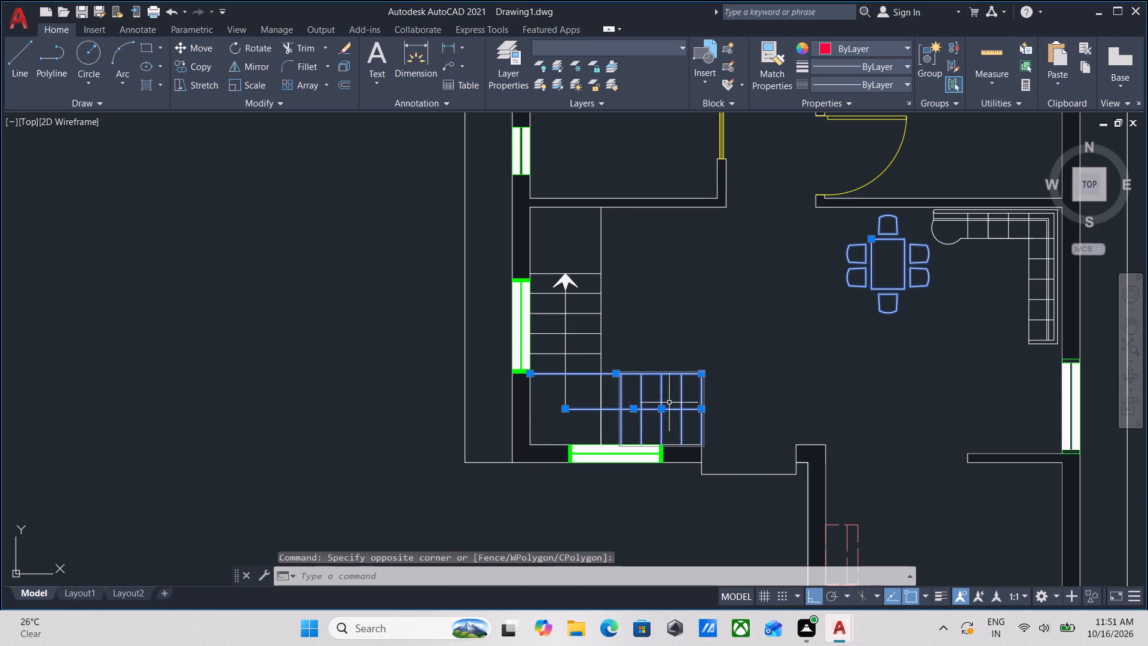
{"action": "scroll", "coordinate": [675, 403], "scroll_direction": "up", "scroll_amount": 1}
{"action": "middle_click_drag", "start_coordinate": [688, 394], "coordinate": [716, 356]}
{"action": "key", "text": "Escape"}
Group the lower horizontal stair flight's treads, long edge line and centre line.
{"action": "left_click", "coordinate": [767, 282]}
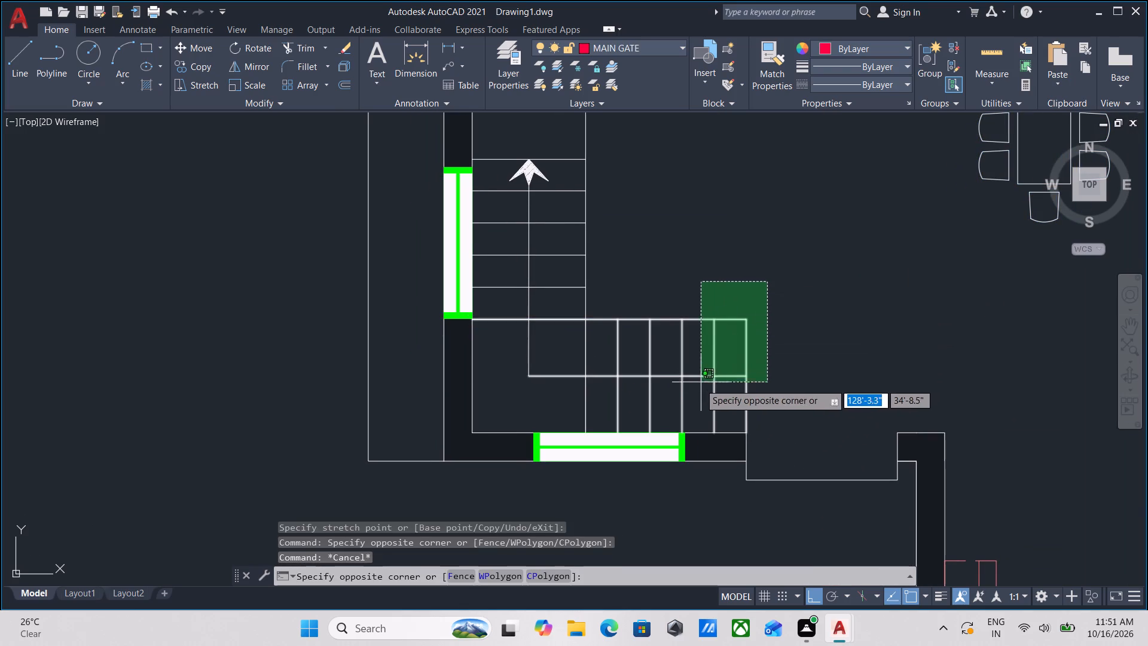
{"action": "left_click", "coordinate": [605, 407]}
{"action": "middle_click_drag", "start_coordinate": [745, 372], "coordinate": [759, 354]}
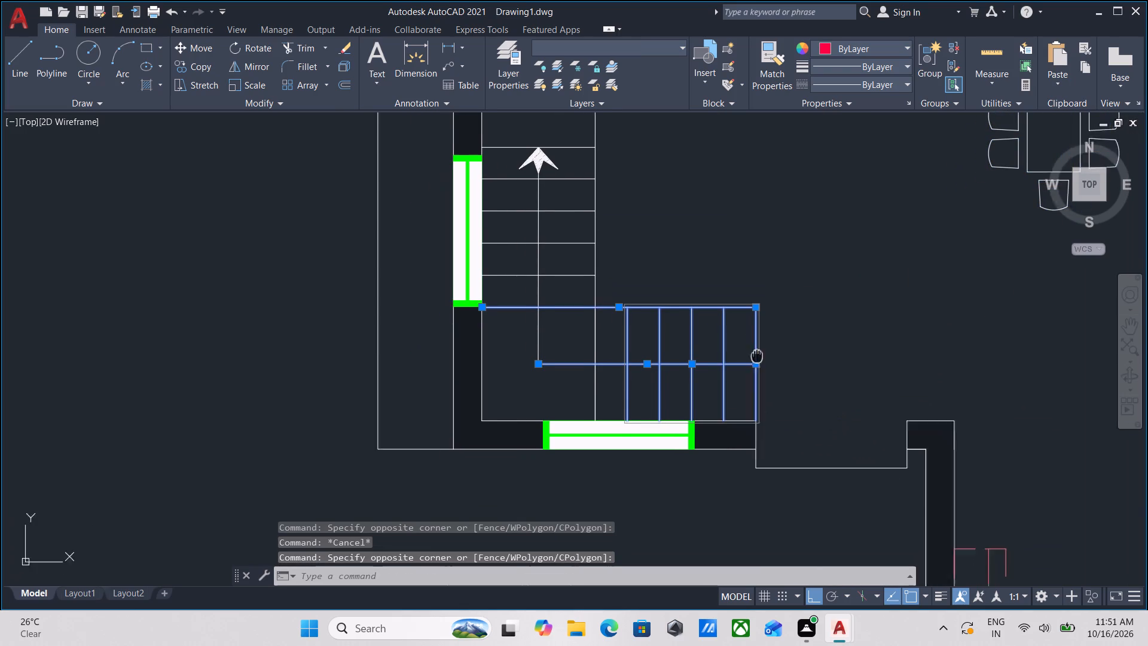
{"action": "middle_click_drag", "start_coordinate": [759, 354], "coordinate": [770, 328]}
{"action": "middle_click_drag", "start_coordinate": [787, 348], "coordinate": [787, 380]}
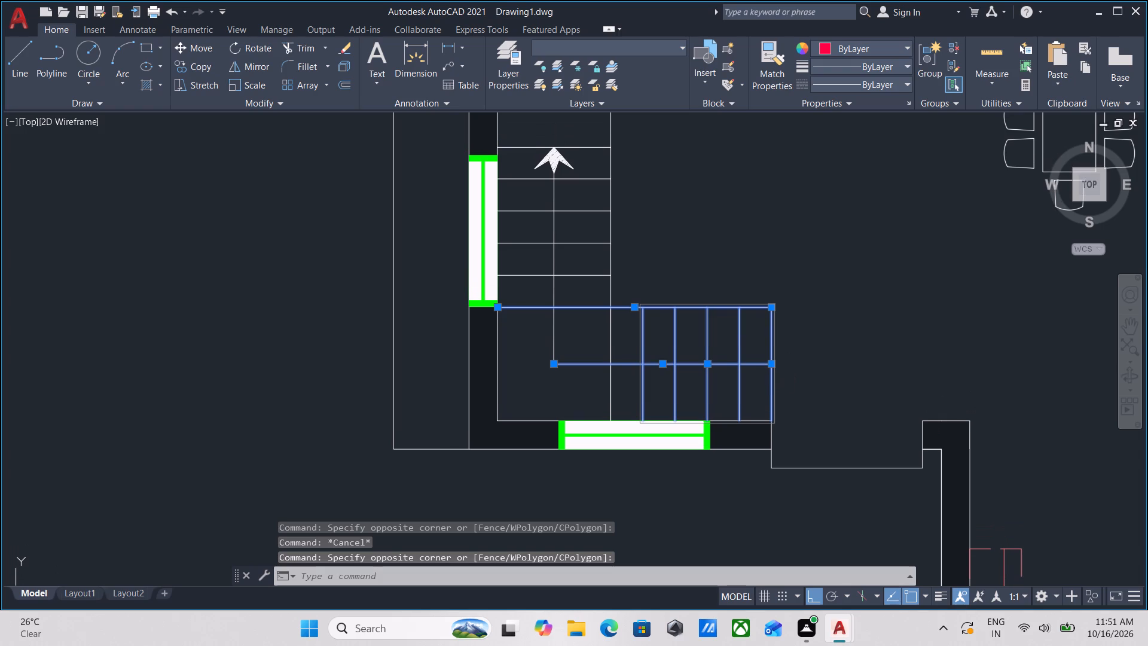
{"action": "key", "text": "g"}
{"action": "key", "text": "Return"}
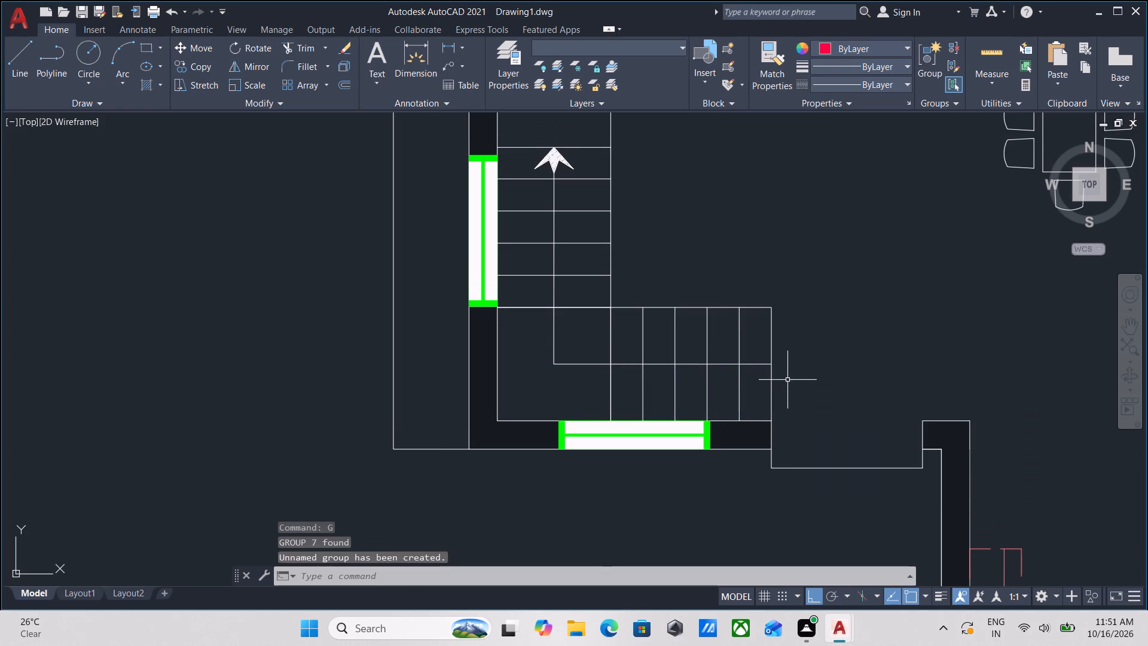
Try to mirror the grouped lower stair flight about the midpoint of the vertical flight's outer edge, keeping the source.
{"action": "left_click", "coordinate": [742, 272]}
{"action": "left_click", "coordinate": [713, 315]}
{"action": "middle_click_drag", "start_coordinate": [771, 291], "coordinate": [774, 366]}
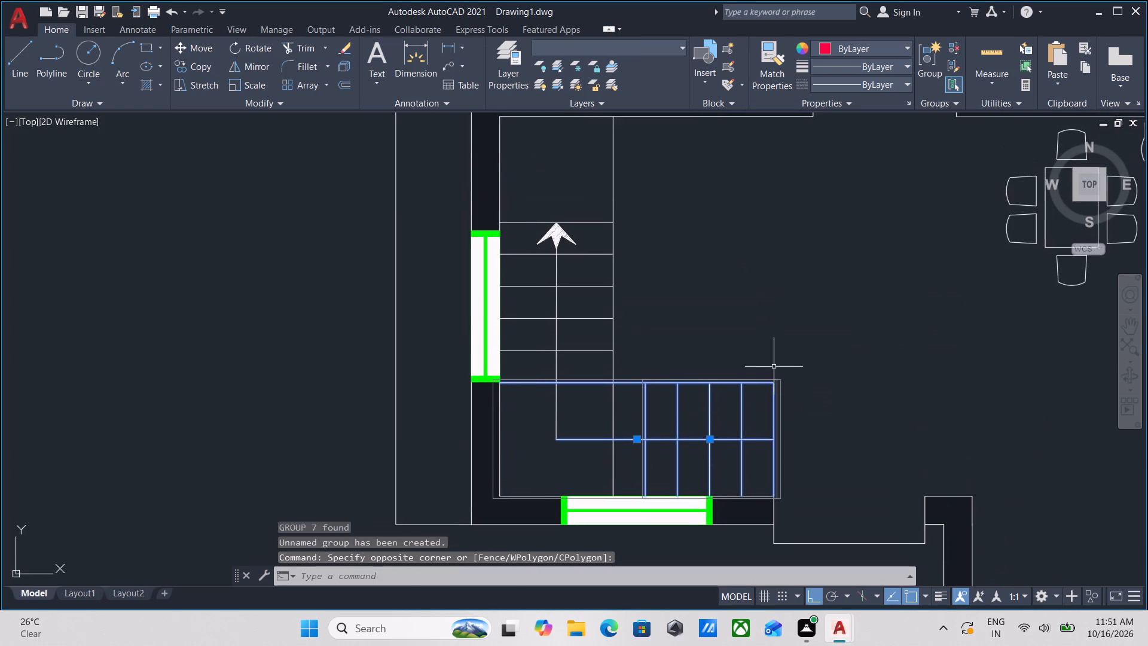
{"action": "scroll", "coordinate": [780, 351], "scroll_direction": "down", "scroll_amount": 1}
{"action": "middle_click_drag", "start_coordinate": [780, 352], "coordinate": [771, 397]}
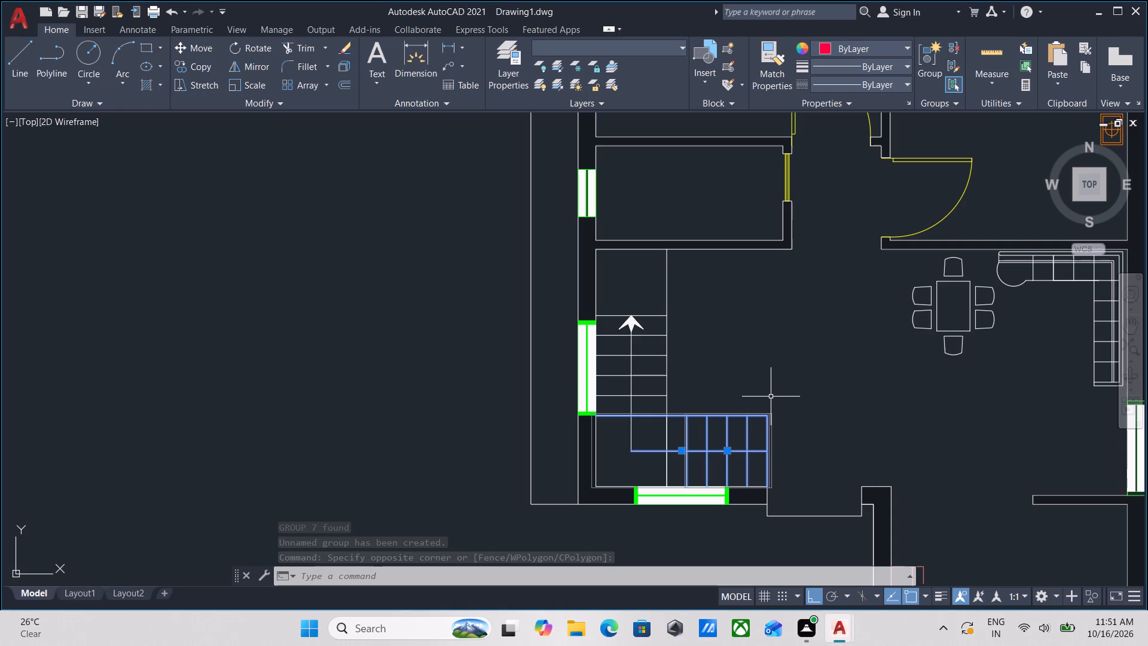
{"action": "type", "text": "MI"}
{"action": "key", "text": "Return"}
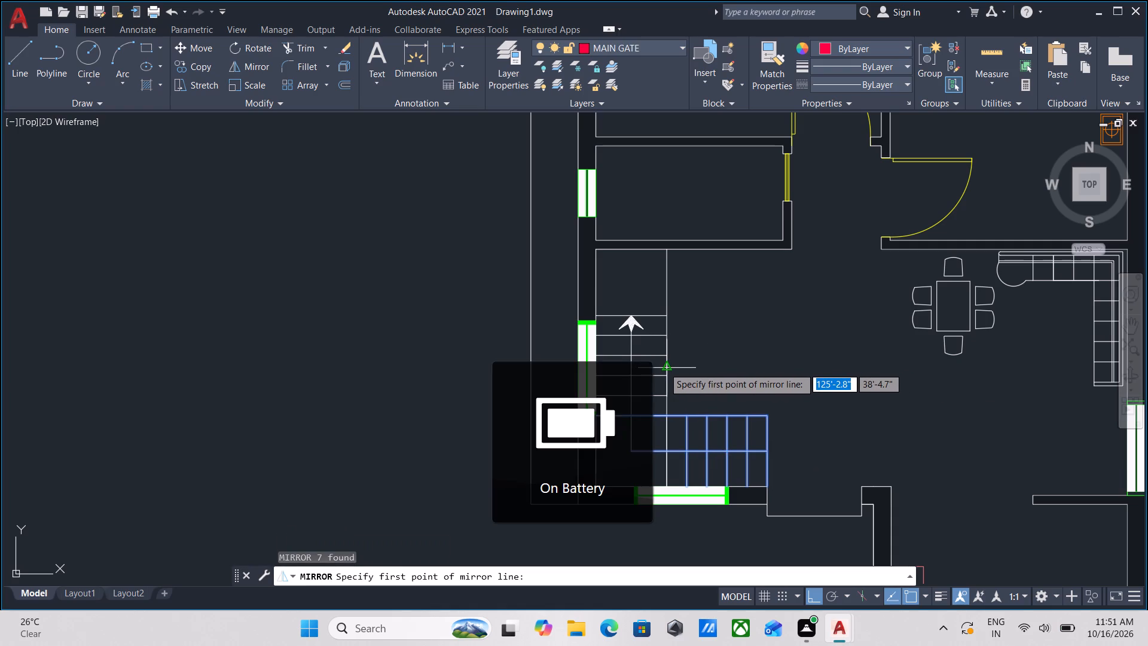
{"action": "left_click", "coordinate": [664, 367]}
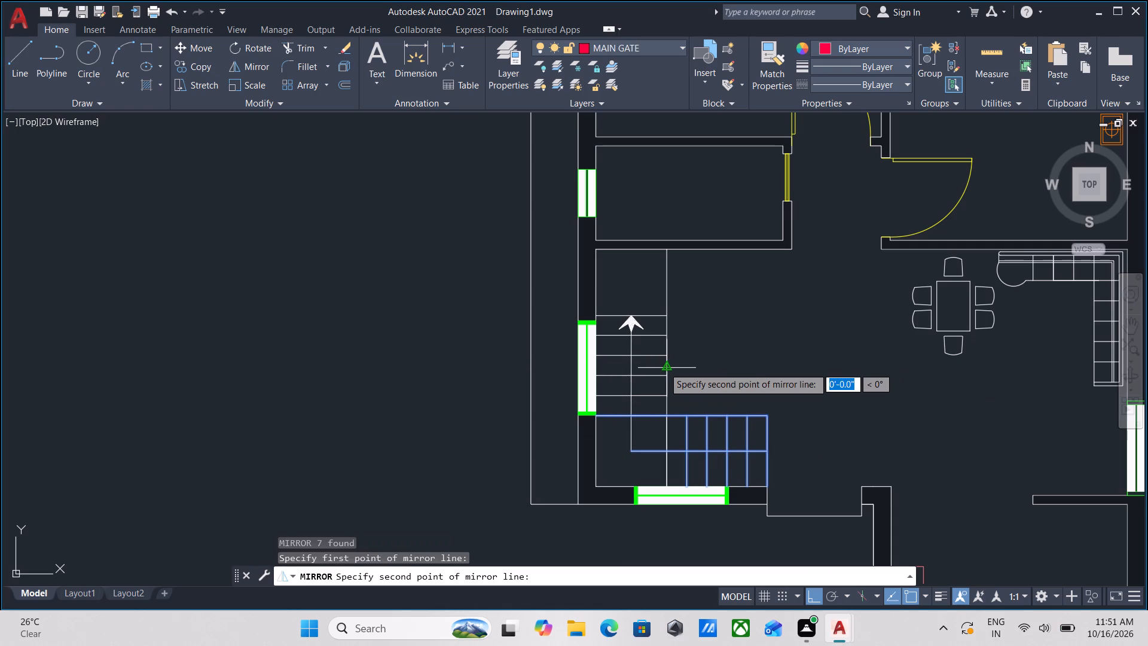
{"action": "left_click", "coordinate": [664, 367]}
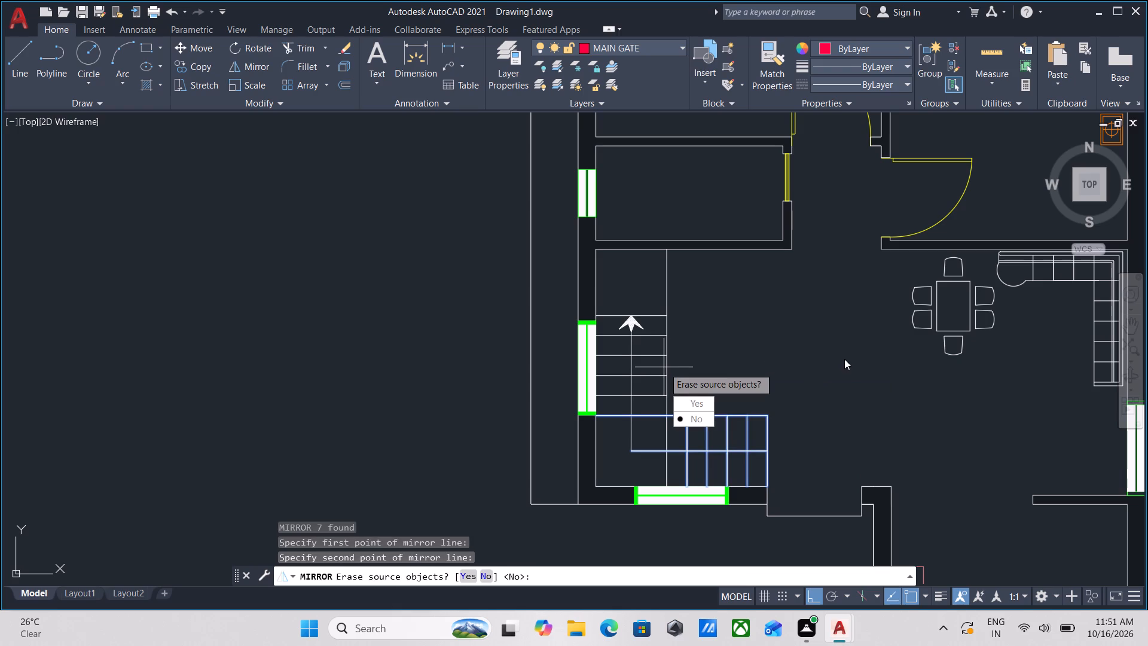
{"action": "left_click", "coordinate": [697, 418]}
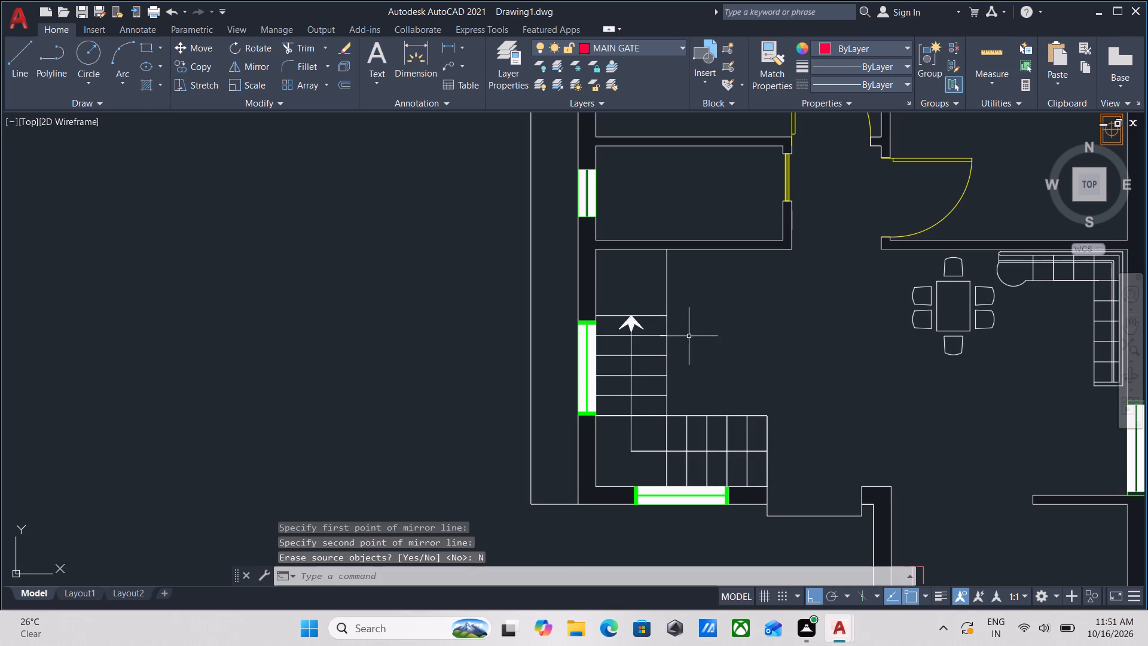
Mirror the lower stair flight across a horizontal line through the vertical flight's outer-edge midpoint, keeping the source objects.
{"action": "left_click", "coordinate": [794, 362]}
{"action": "left_click", "coordinate": [689, 462]}
{"action": "middle_click_drag", "start_coordinate": [774, 349], "coordinate": [715, 368]}
{"action": "type", "text": "MI"}
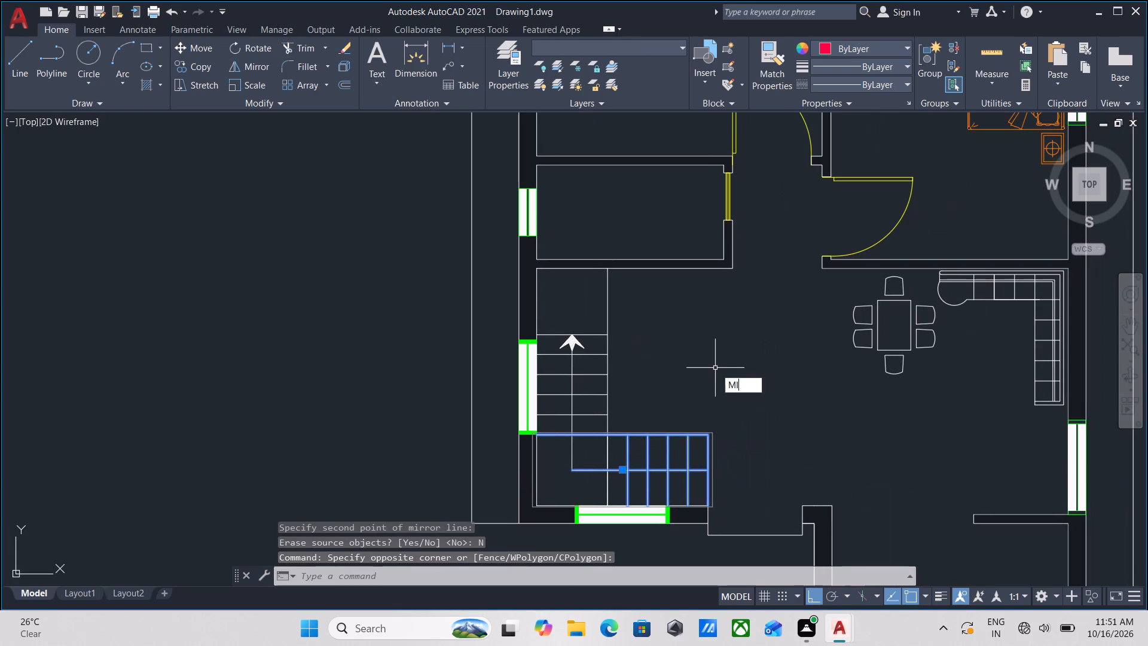
{"action": "key", "text": "Return"}
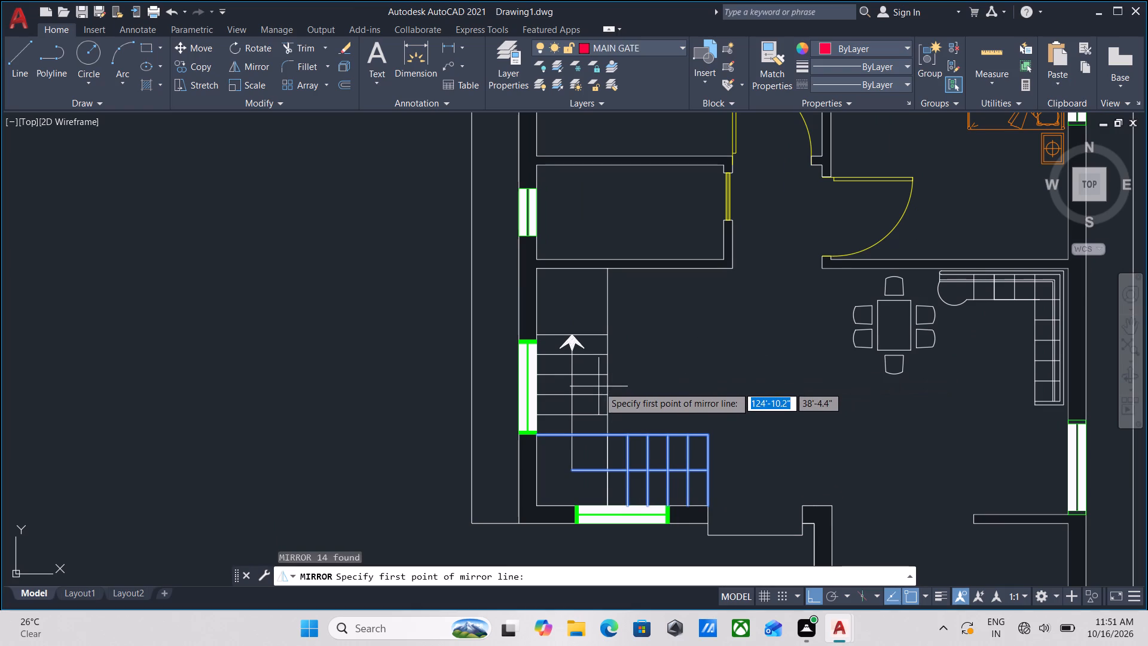
{"action": "left_click", "coordinate": [611, 387]}
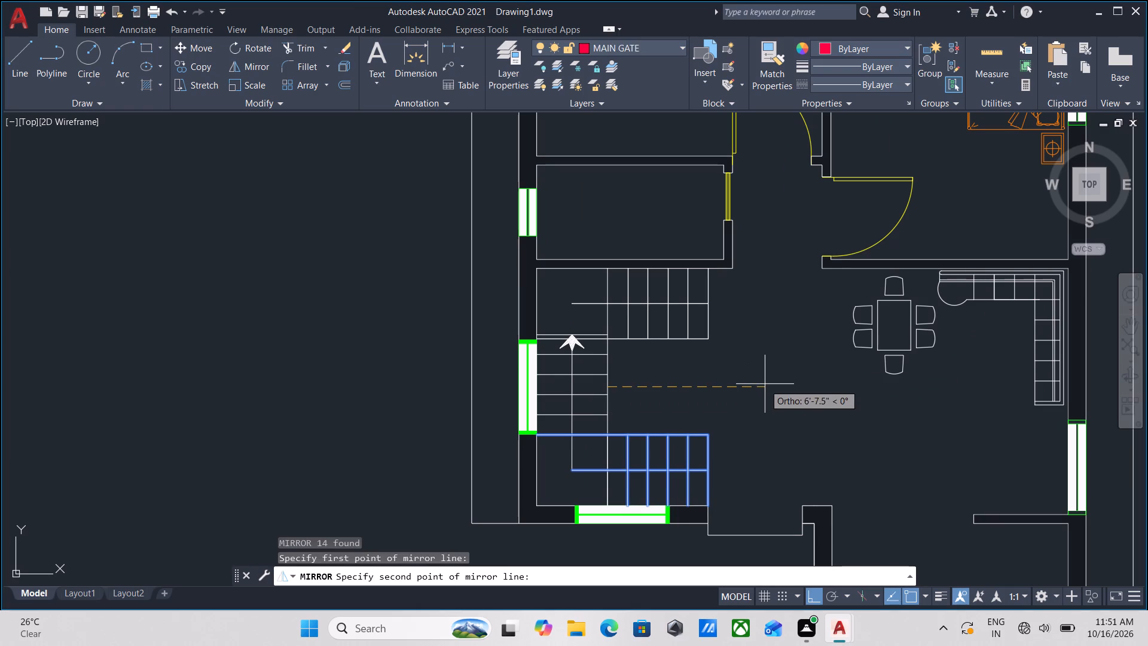
{"action": "left_click", "coordinate": [765, 384]}
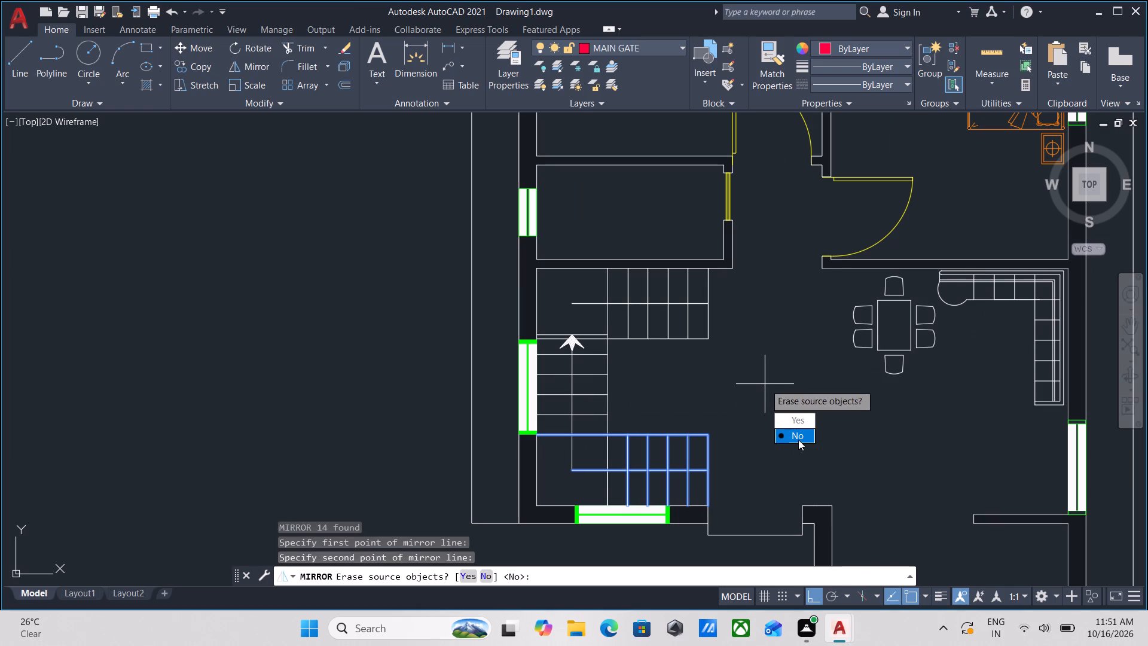
{"action": "left_click", "coordinate": [798, 440]}
Ungroup the mirrored upper stair flight, accepting the first group offered.
{"action": "scroll", "coordinate": [579, 360], "scroll_direction": "up", "scroll_amount": 2}
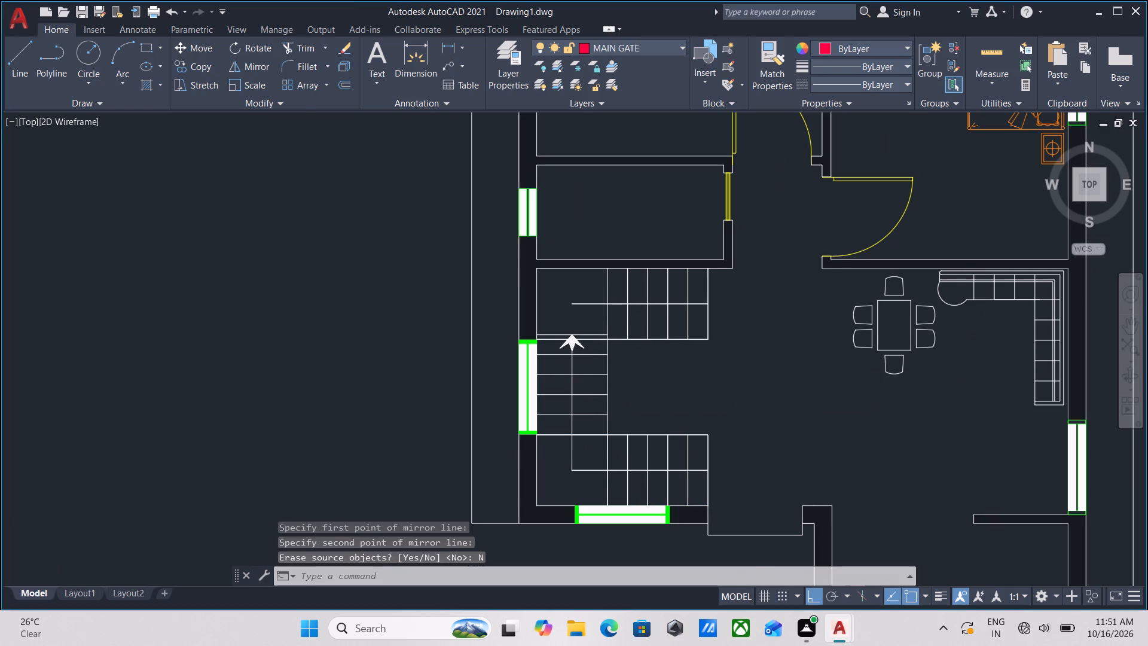
{"action": "scroll", "coordinate": [566, 304], "scroll_direction": "up", "scroll_amount": 2}
{"action": "scroll", "coordinate": [621, 349], "scroll_direction": "down", "scroll_amount": 2}
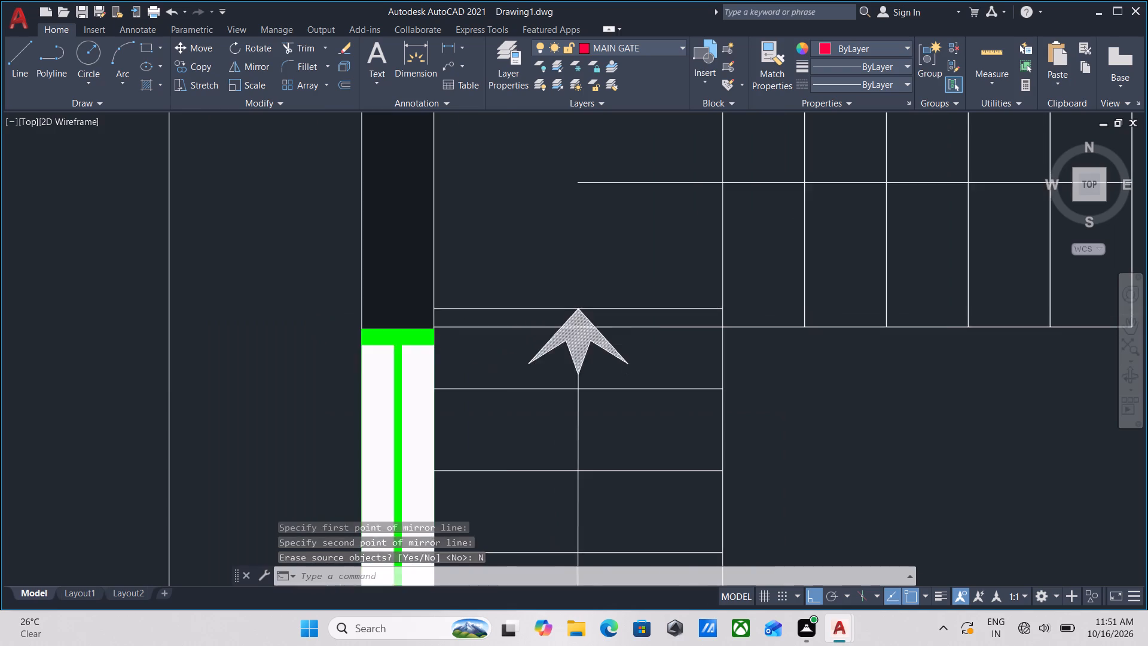
{"action": "scroll", "coordinate": [657, 315], "scroll_direction": "up", "scroll_amount": 1}
{"action": "scroll", "coordinate": [657, 315], "scroll_direction": "down", "scroll_amount": 1}
{"action": "middle_click_drag", "start_coordinate": [657, 315], "coordinate": [666, 300]}
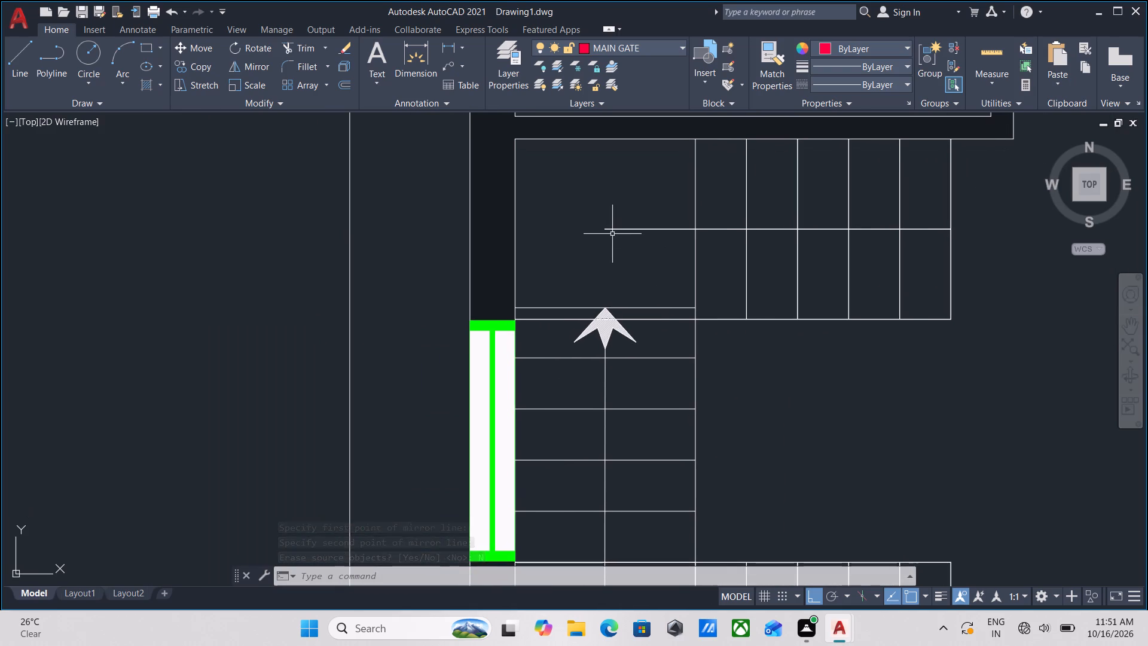
{"action": "left_click_drag", "start_coordinate": [630, 254], "coordinate": [630, 247]}
{"action": "left_click", "coordinate": [602, 194]}
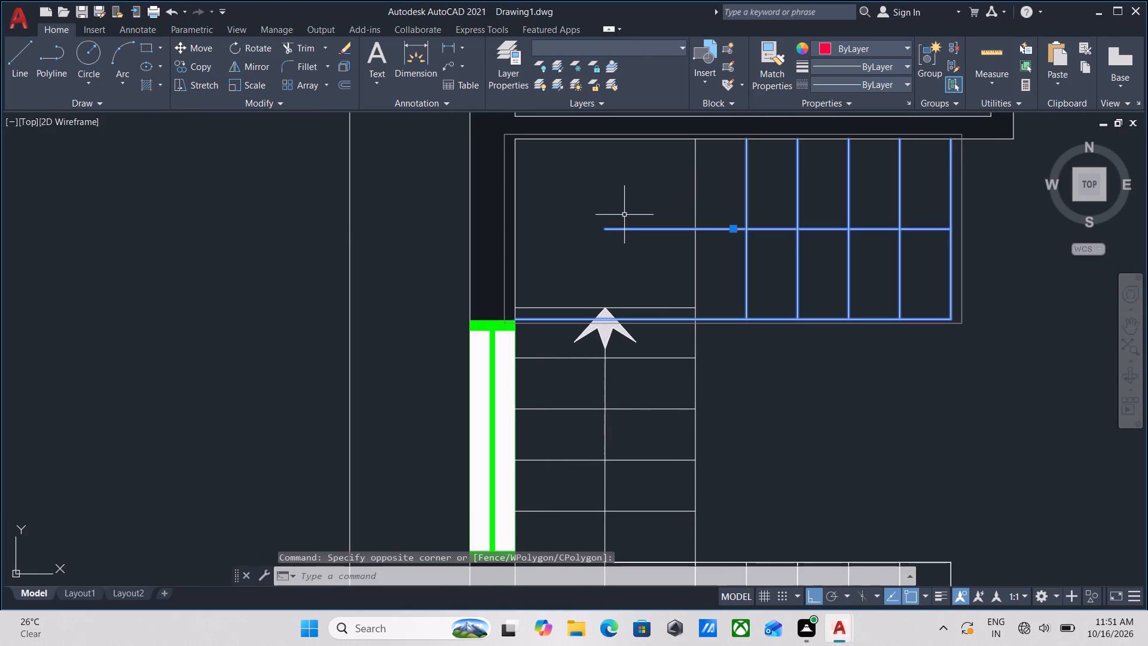
{"action": "type", "text": "UNG"}
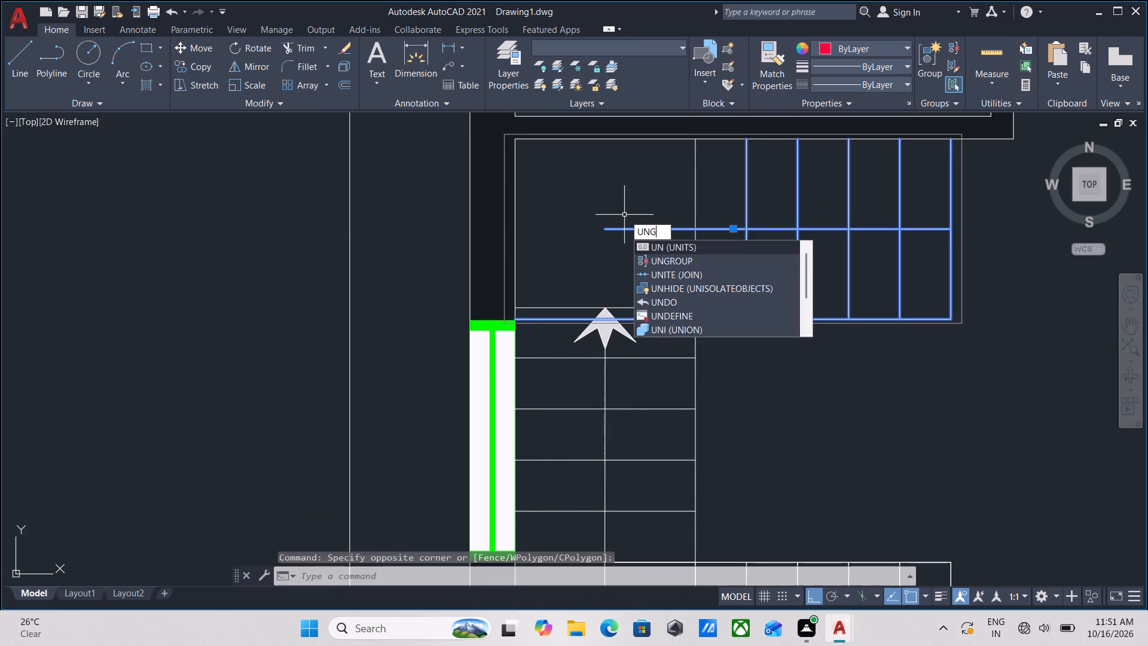
{"action": "key", "text": "Return"}
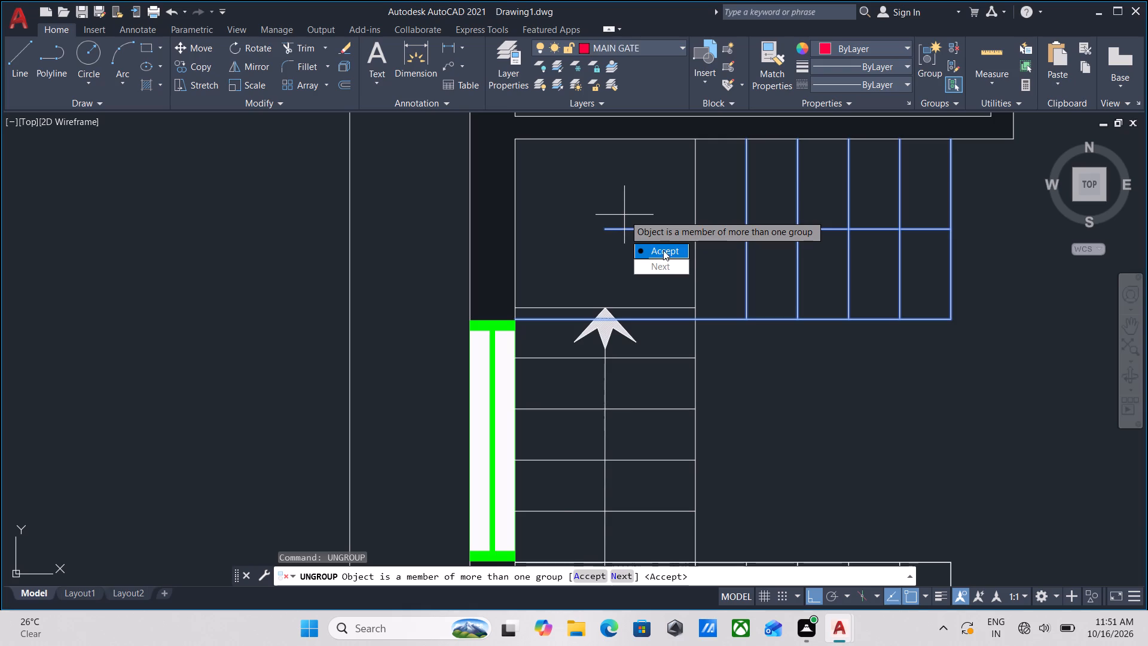
{"action": "left_click", "coordinate": [663, 250]}
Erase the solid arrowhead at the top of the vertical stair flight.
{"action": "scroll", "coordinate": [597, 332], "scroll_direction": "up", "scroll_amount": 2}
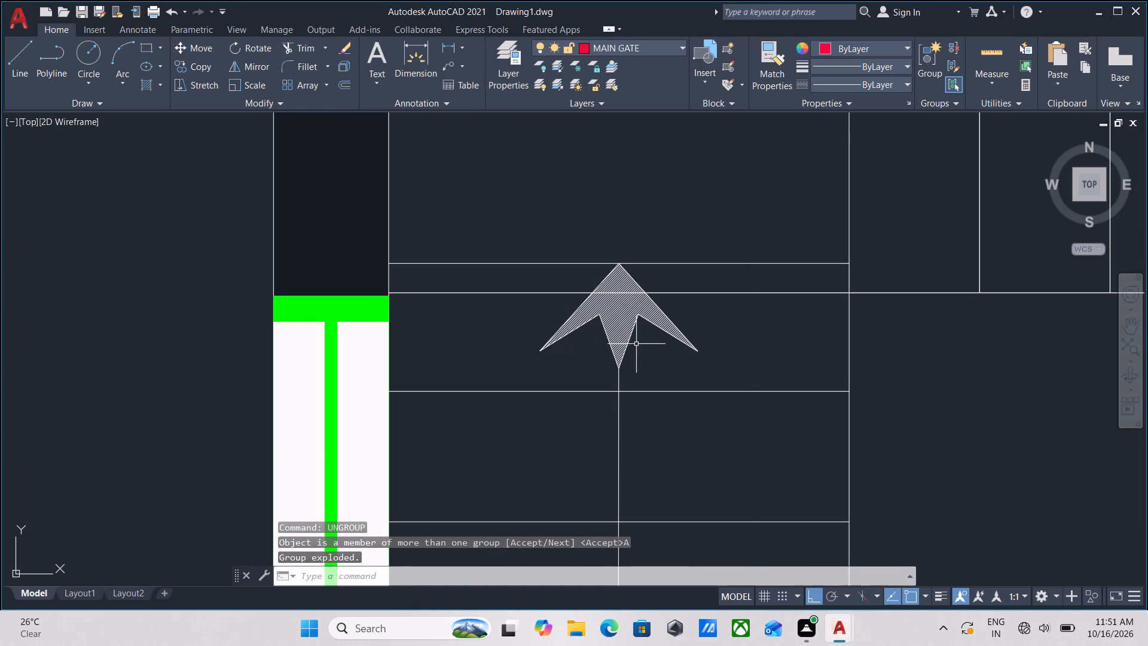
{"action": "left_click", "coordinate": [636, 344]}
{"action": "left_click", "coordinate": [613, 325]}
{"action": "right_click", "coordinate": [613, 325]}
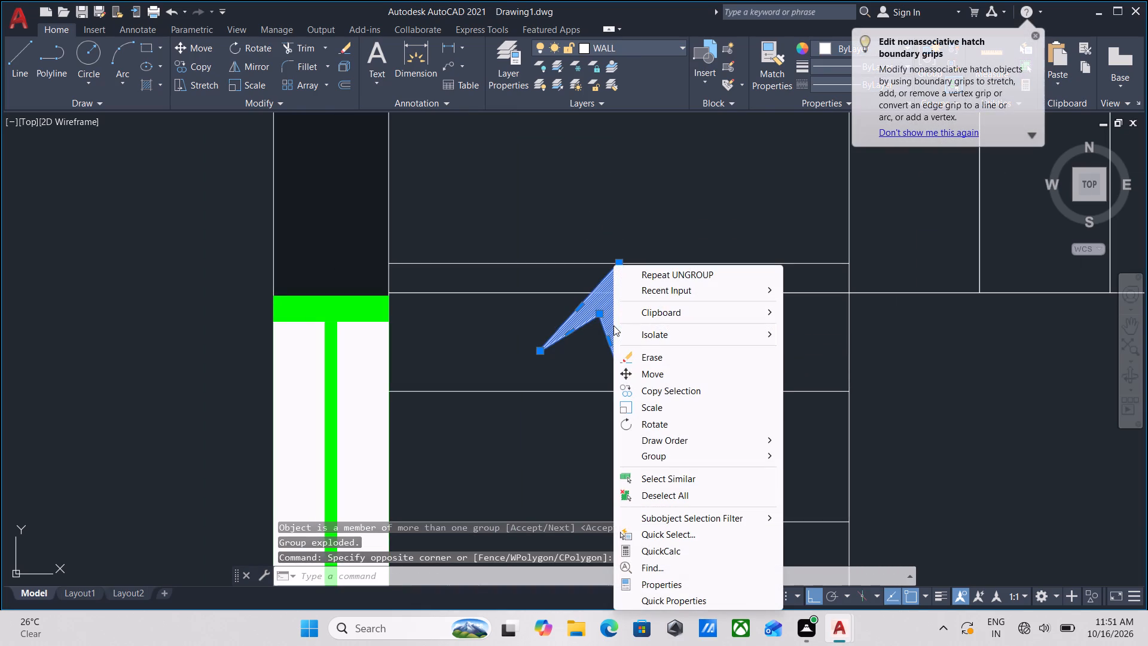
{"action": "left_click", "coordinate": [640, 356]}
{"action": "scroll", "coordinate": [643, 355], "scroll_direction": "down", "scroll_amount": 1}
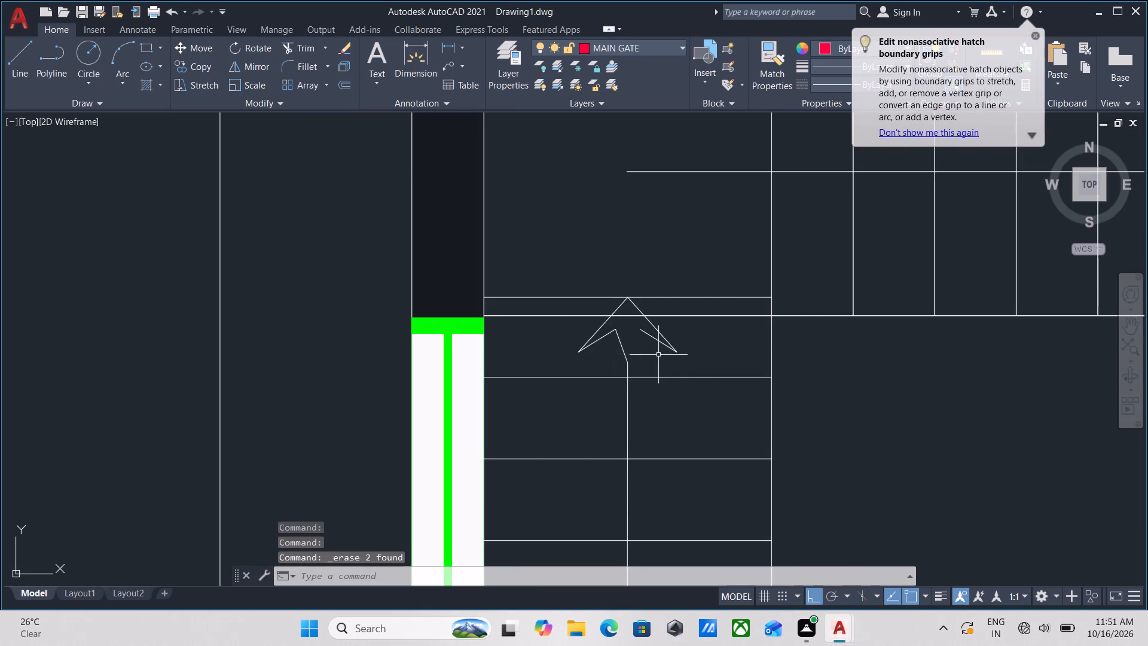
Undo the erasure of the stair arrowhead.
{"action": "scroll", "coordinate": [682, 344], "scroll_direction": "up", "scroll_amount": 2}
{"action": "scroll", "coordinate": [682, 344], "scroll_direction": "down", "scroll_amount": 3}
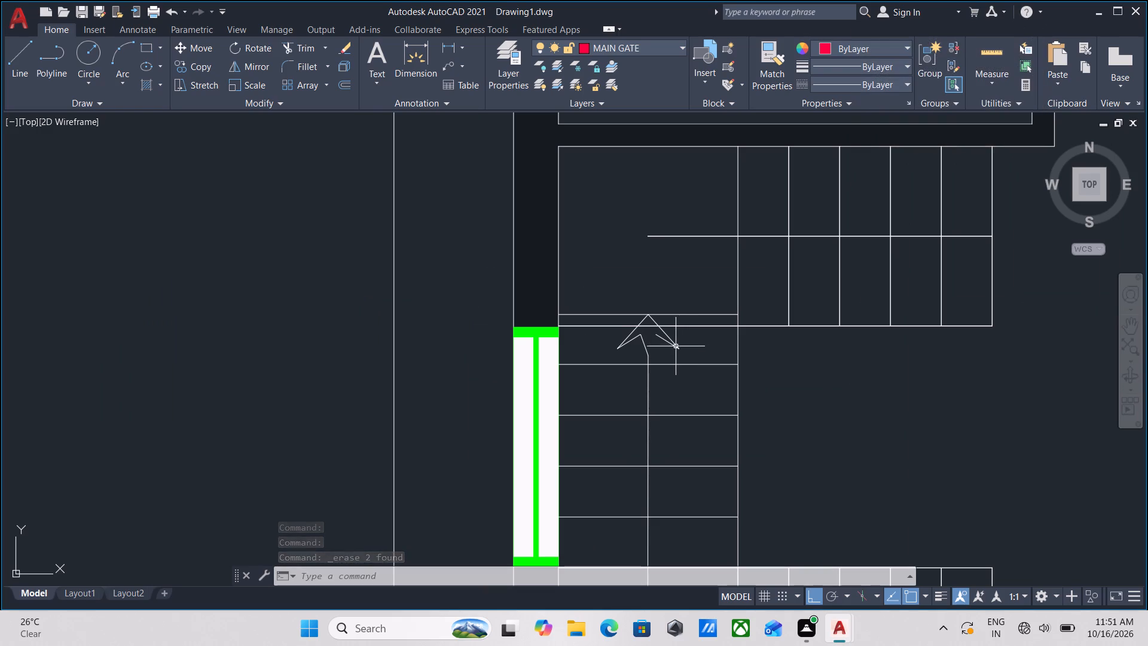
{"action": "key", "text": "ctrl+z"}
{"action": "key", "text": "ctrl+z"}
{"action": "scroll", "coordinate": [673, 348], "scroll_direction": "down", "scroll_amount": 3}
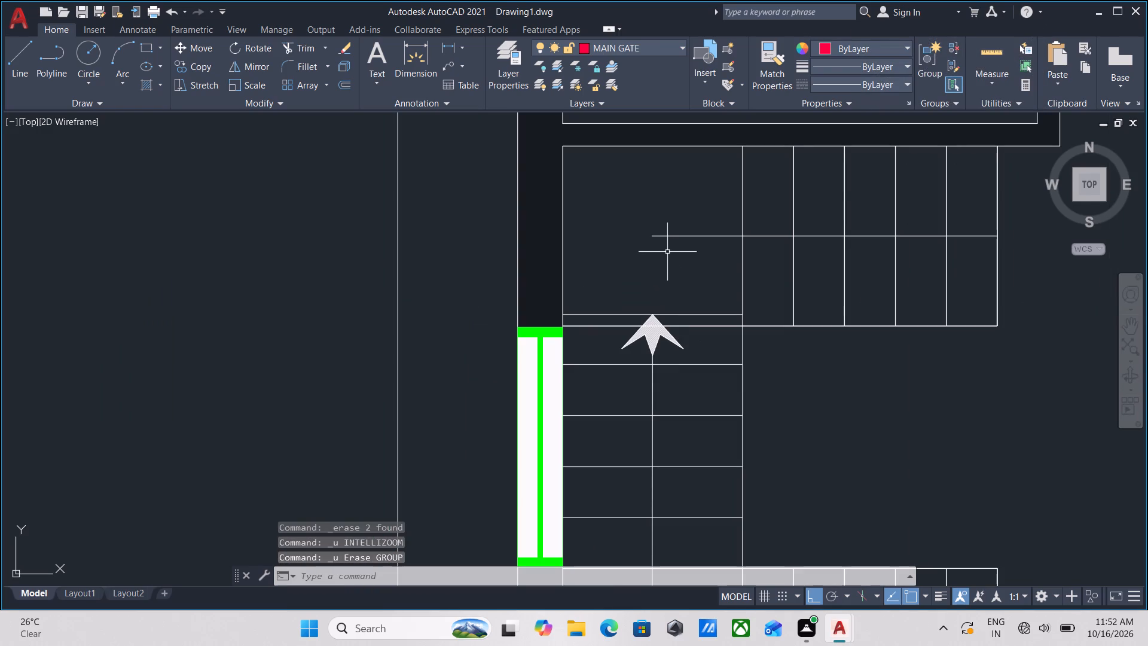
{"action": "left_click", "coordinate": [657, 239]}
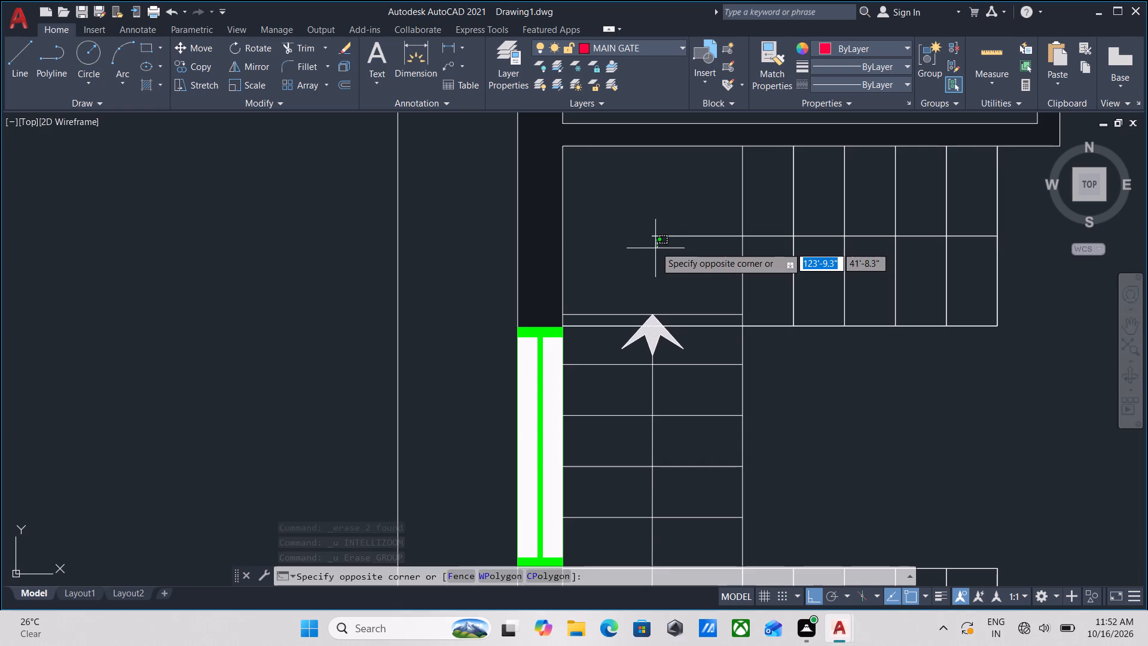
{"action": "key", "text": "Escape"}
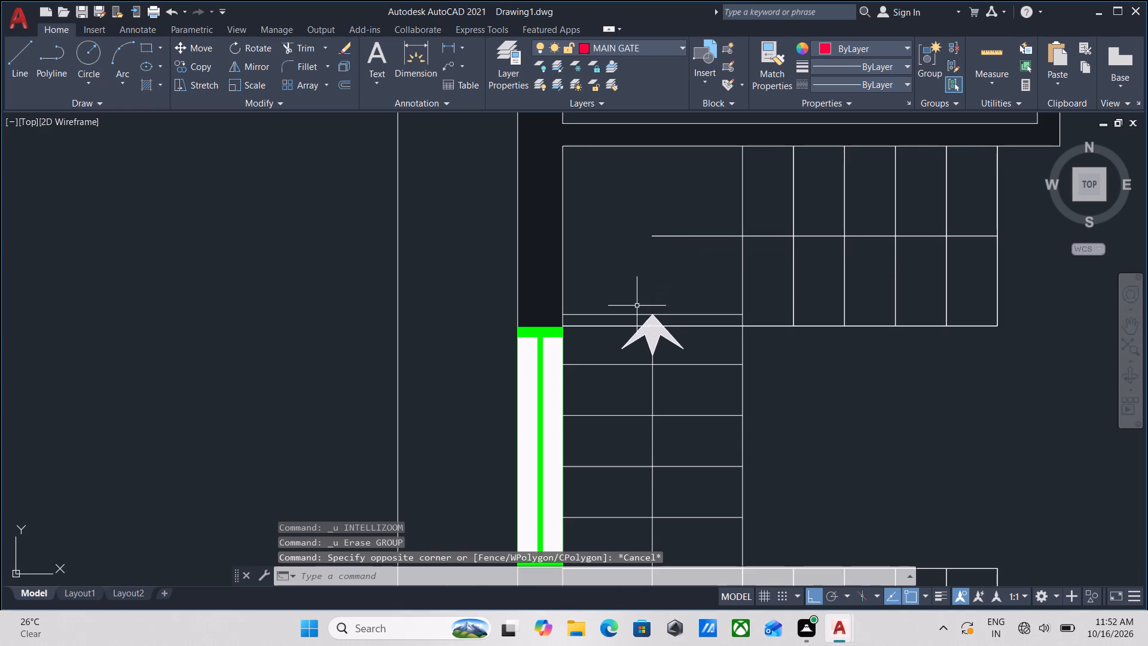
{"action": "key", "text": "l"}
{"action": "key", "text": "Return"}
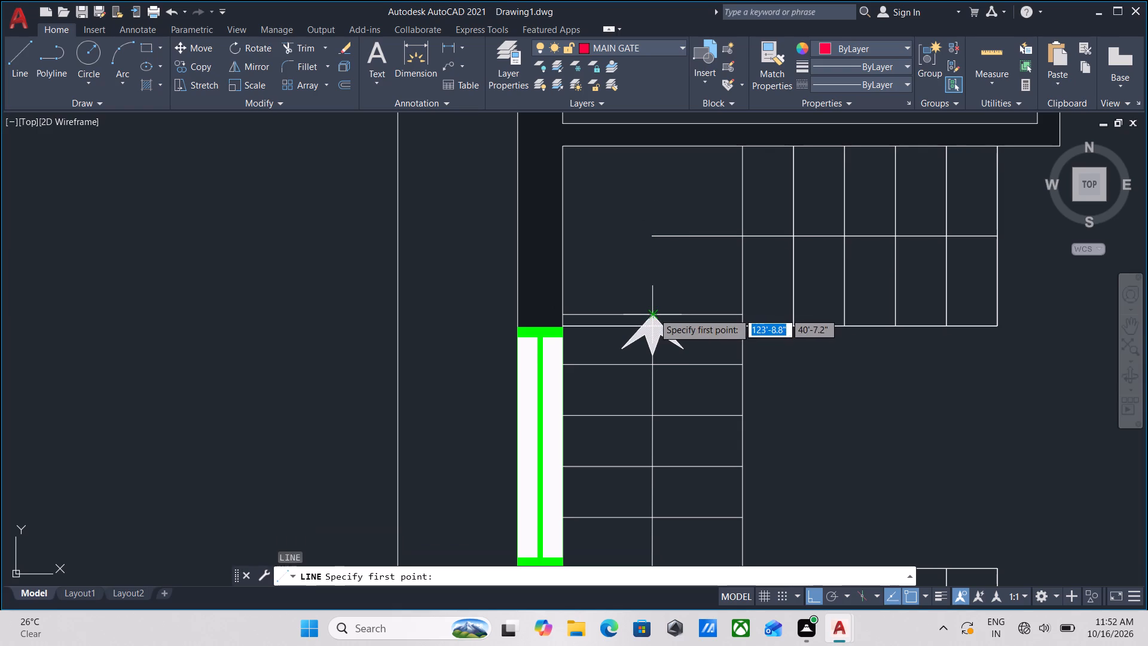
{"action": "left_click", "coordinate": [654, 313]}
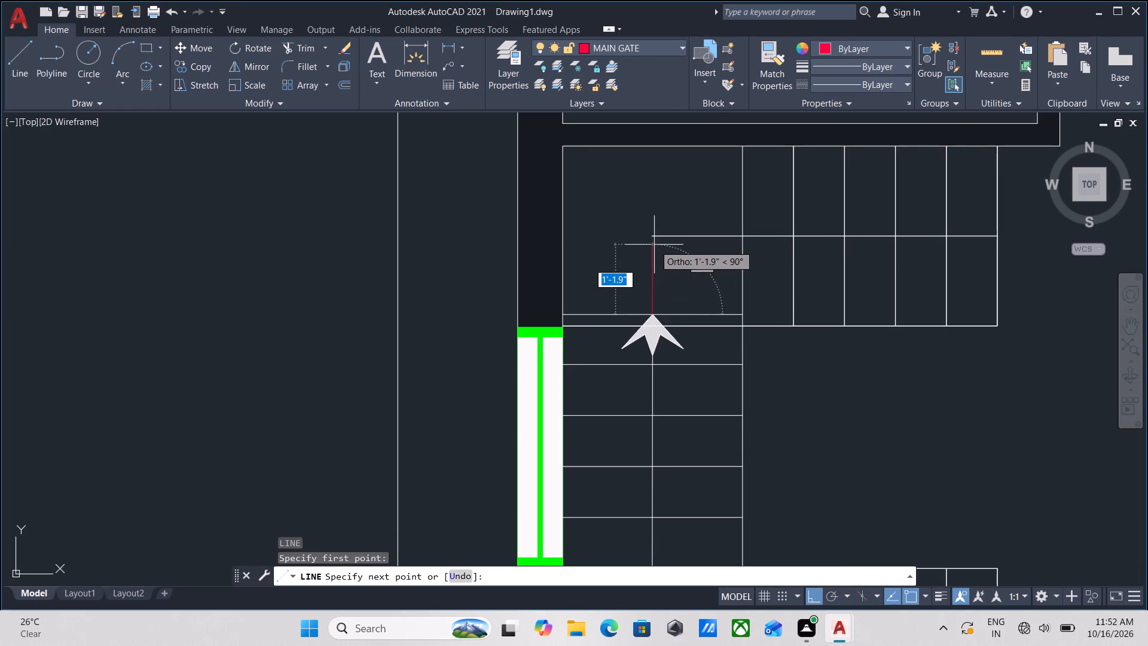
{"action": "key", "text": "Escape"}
Make WALL the current layer in place of MAIN GATE.
{"action": "left_click", "coordinate": [879, 50]}
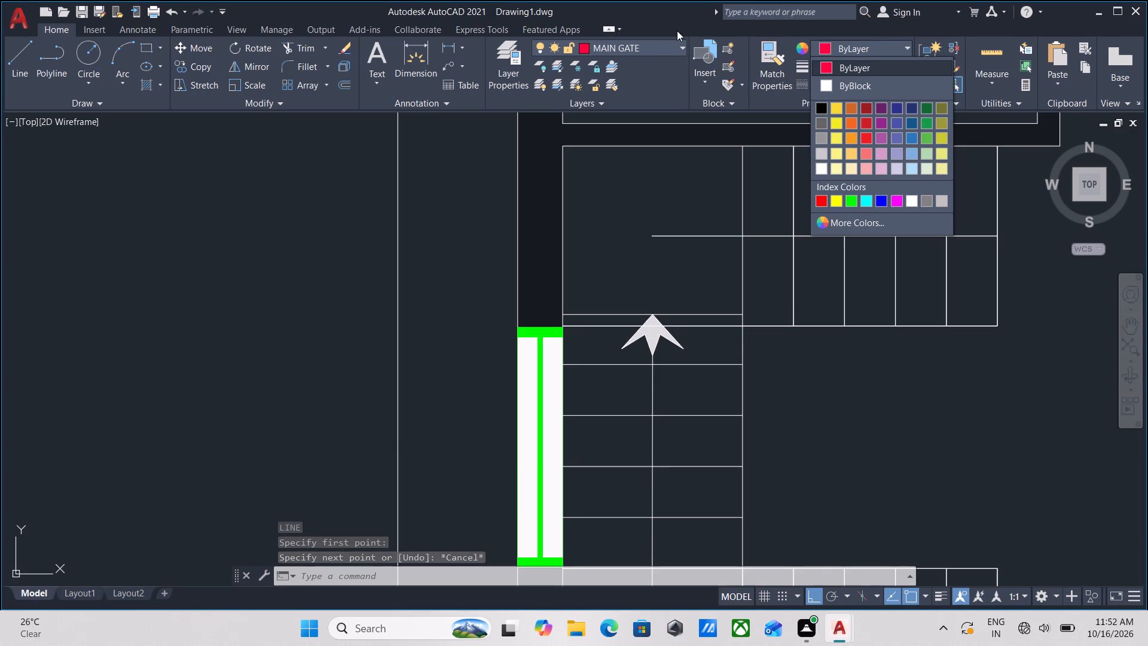
{"action": "left_click", "coordinate": [660, 48]}
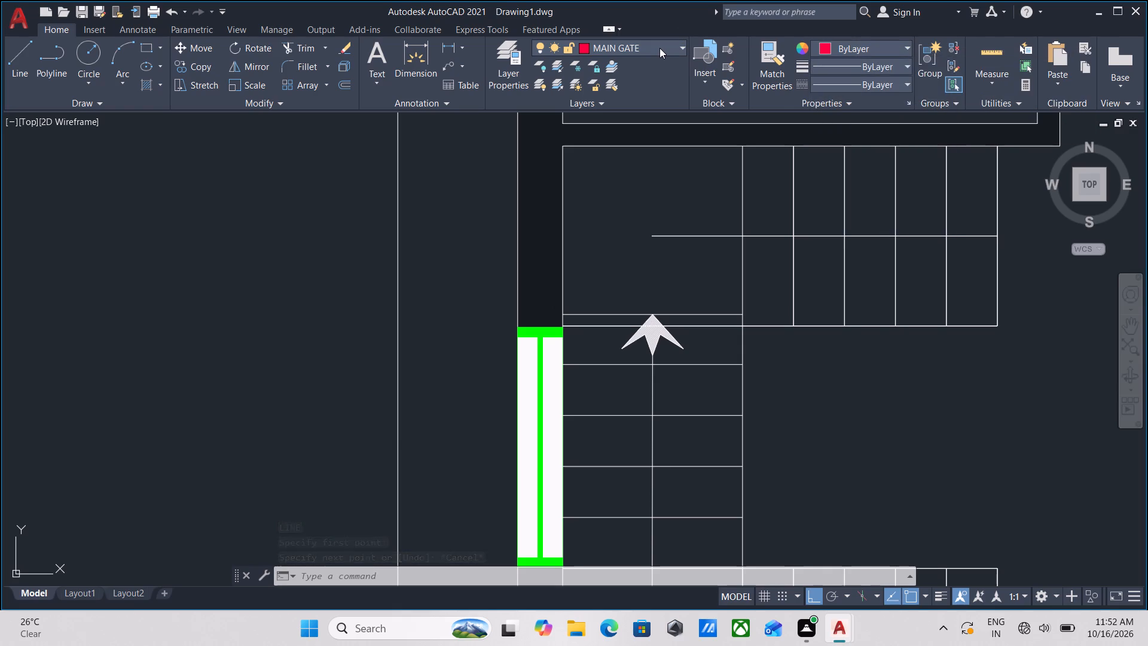
{"action": "left_click", "coordinate": [660, 47]}
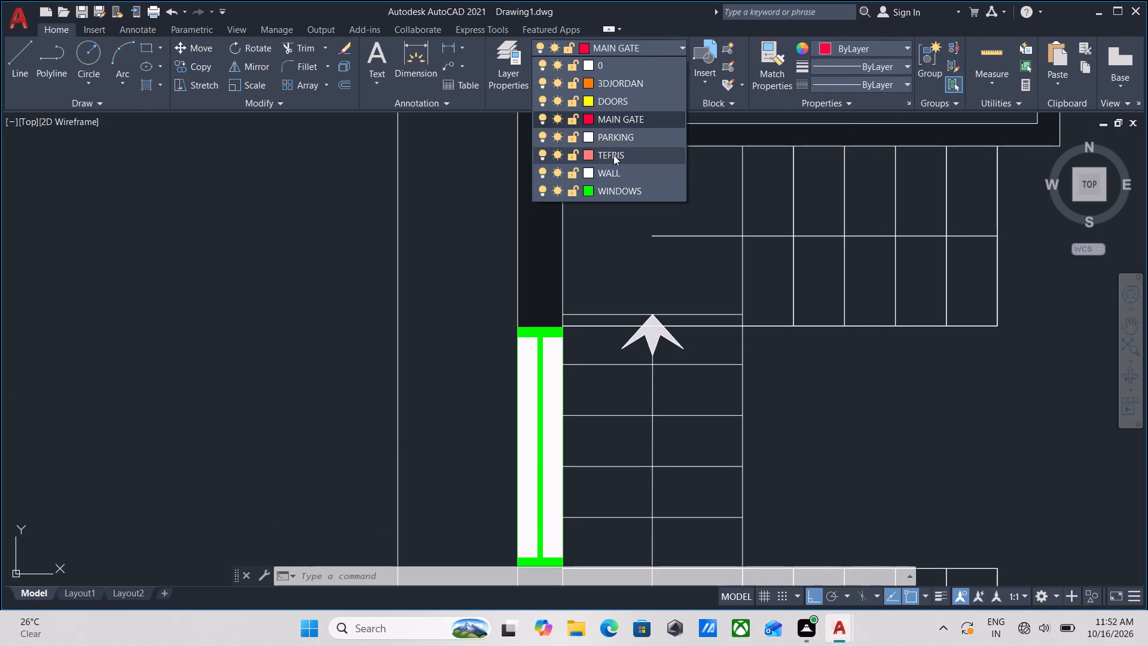
{"action": "left_click", "coordinate": [613, 169]}
Draw a vertical line from the stair arrowhead's tip to the end of the mirrored upper flight's centre line.
{"action": "key", "text": "l"}
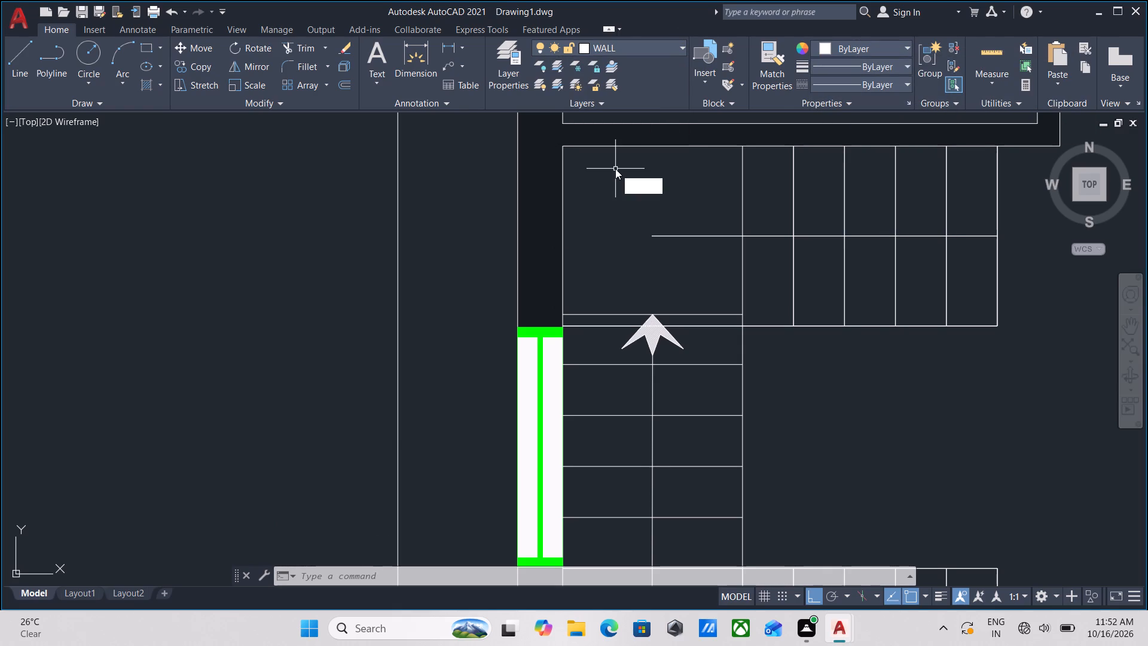
{"action": "key", "text": "Return"}
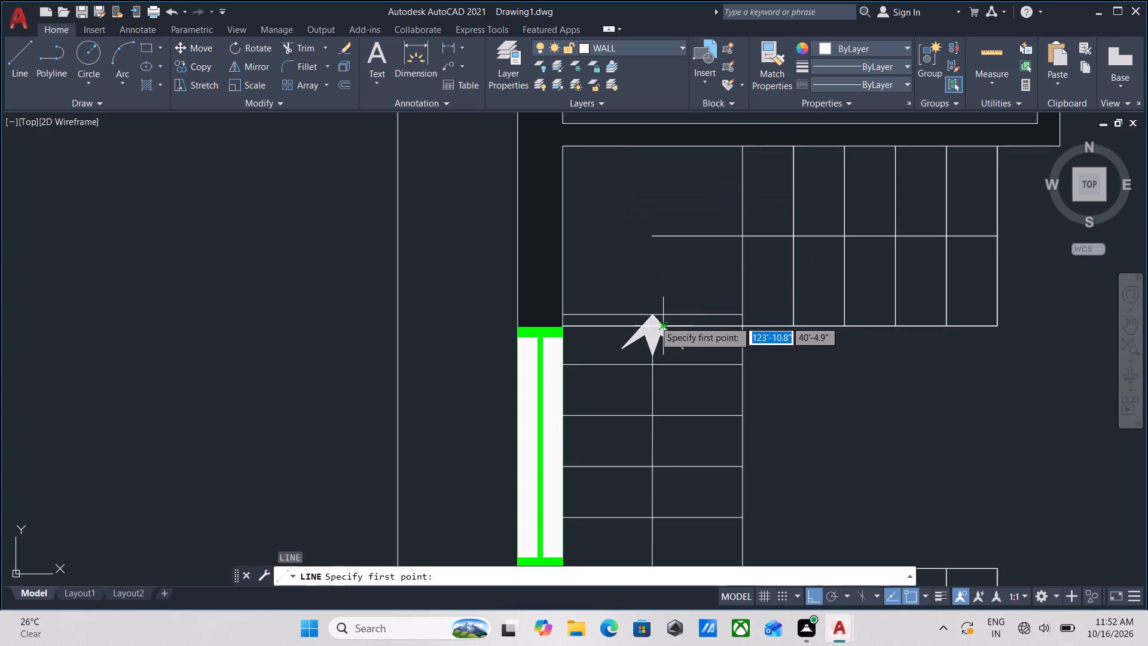
{"action": "left_click", "coordinate": [652, 313]}
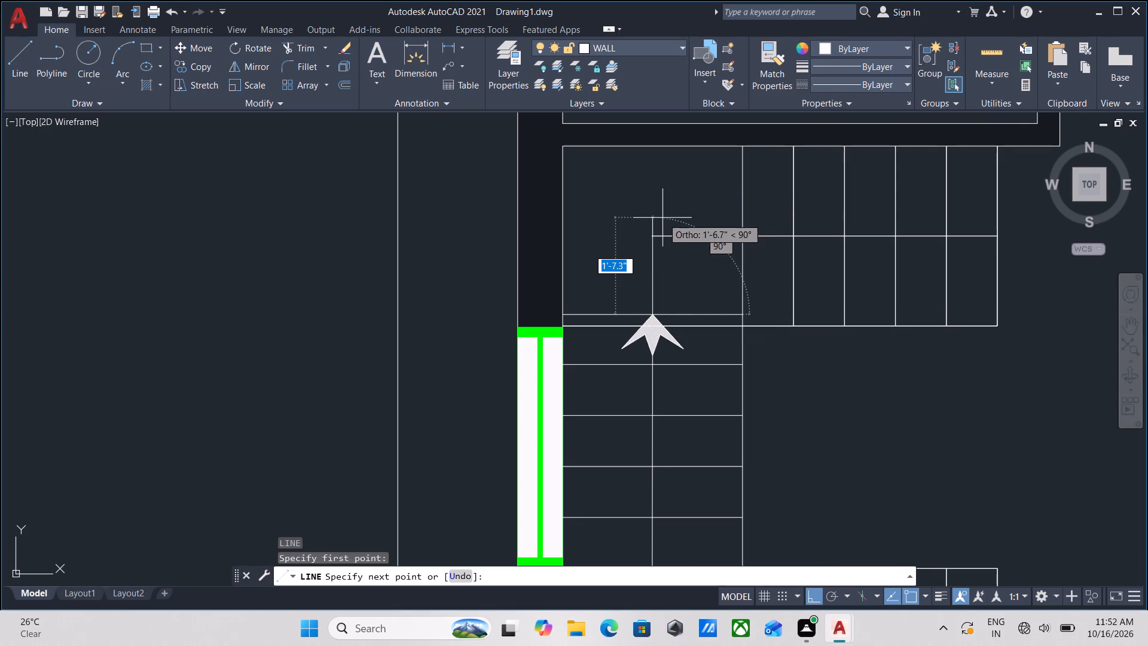
{"action": "left_click", "coordinate": [651, 237]}
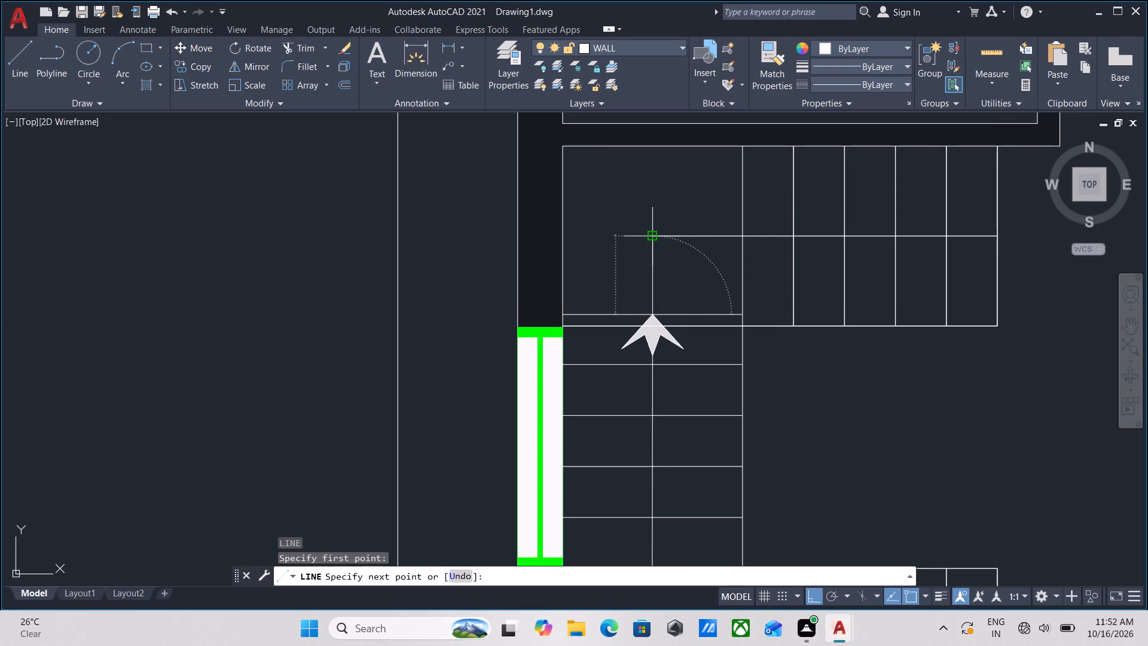
{"action": "key", "text": "Escape"}
Erase the three lines outlining the projecting step at the opening between the staircase wall and the kitchen wall.
{"action": "scroll", "coordinate": [644, 242], "scroll_direction": "down", "scroll_amount": 2}
{"action": "middle_click_drag", "start_coordinate": [651, 237], "coordinate": [652, 198]}
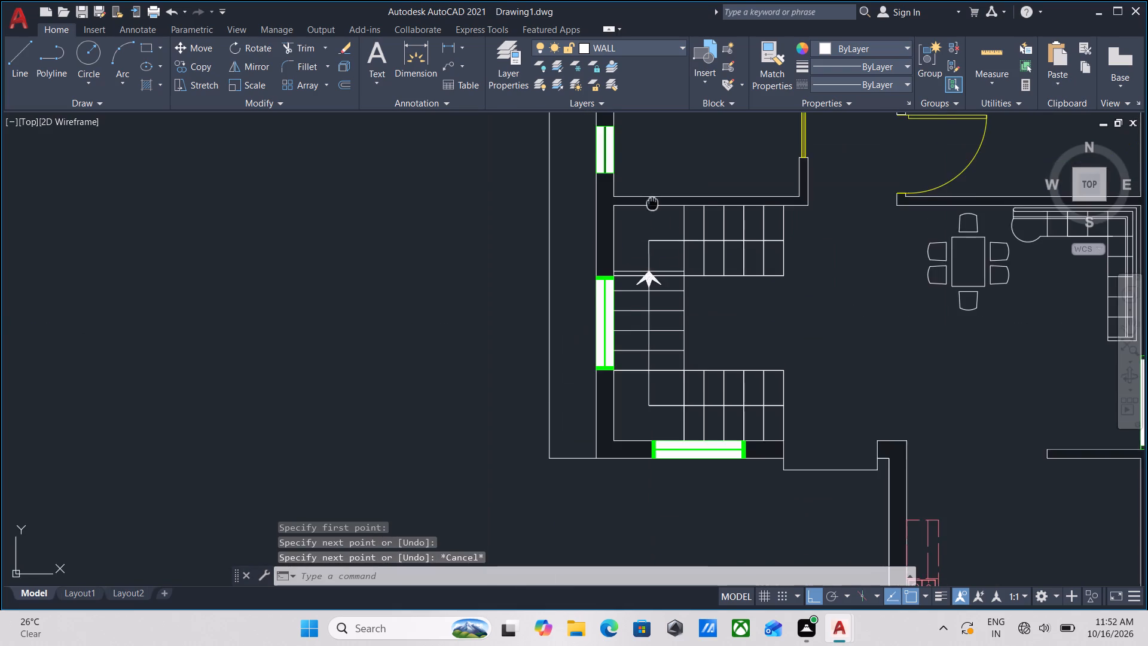
{"action": "middle_click_drag", "start_coordinate": [652, 198], "coordinate": [652, 188]}
{"action": "scroll", "coordinate": [645, 297], "scroll_direction": "down", "scroll_amount": 1}
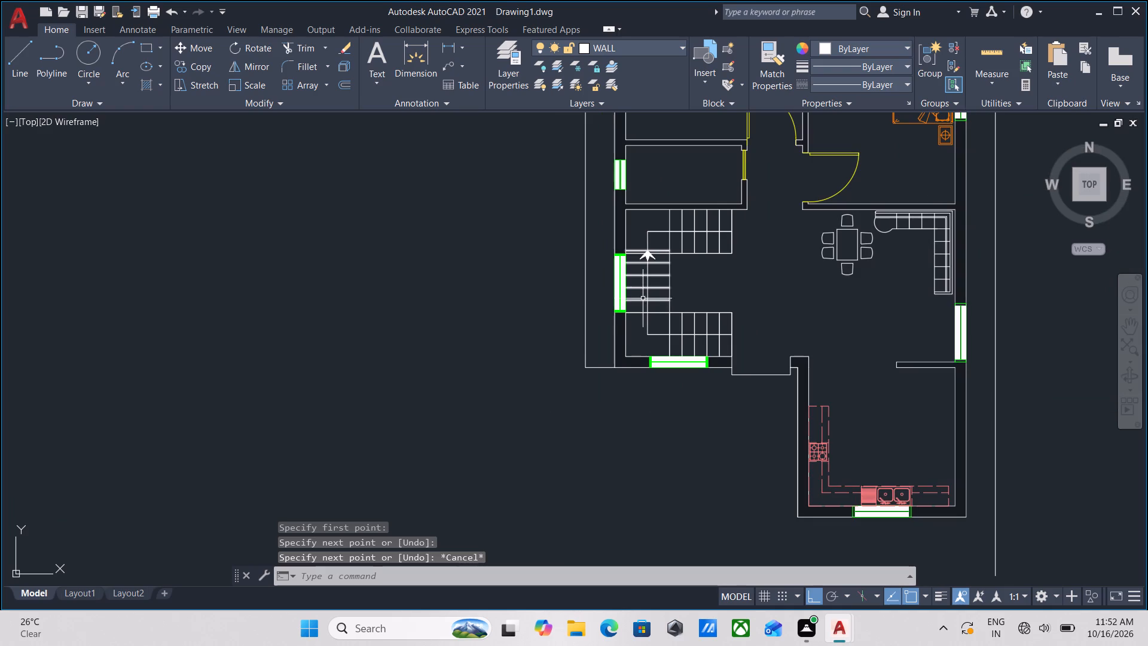
{"action": "middle_click_drag", "start_coordinate": [721, 294], "coordinate": [578, 321]}
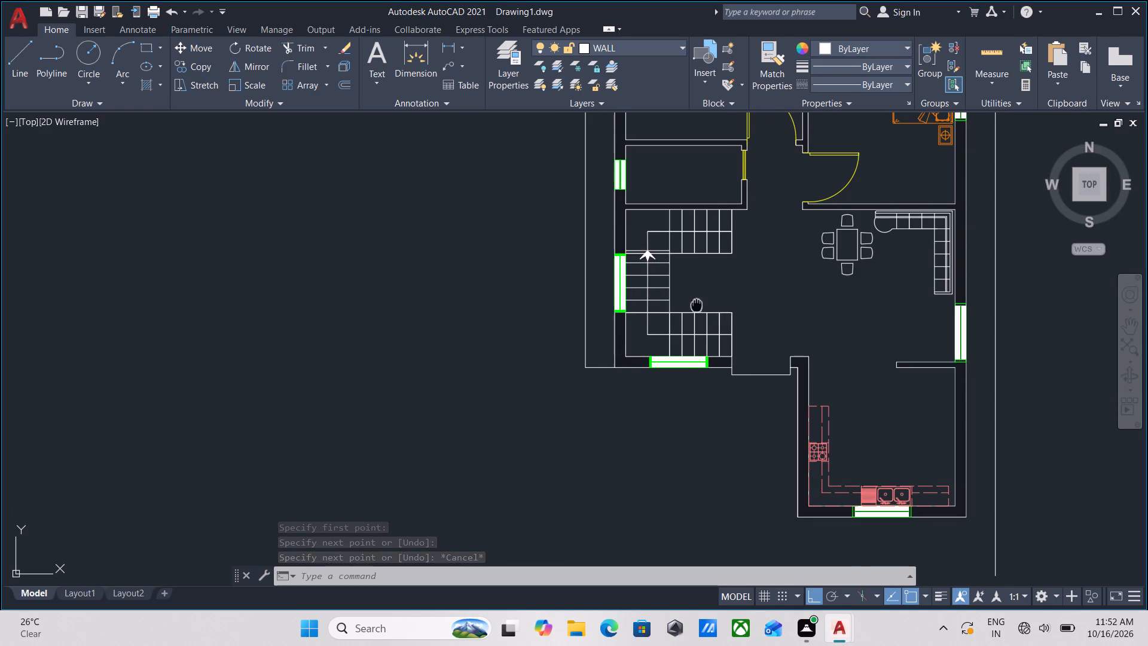
{"action": "middle_click_drag", "start_coordinate": [578, 321], "coordinate": [557, 324]}
{"action": "middle_click_drag", "start_coordinate": [587, 366], "coordinate": [642, 295]}
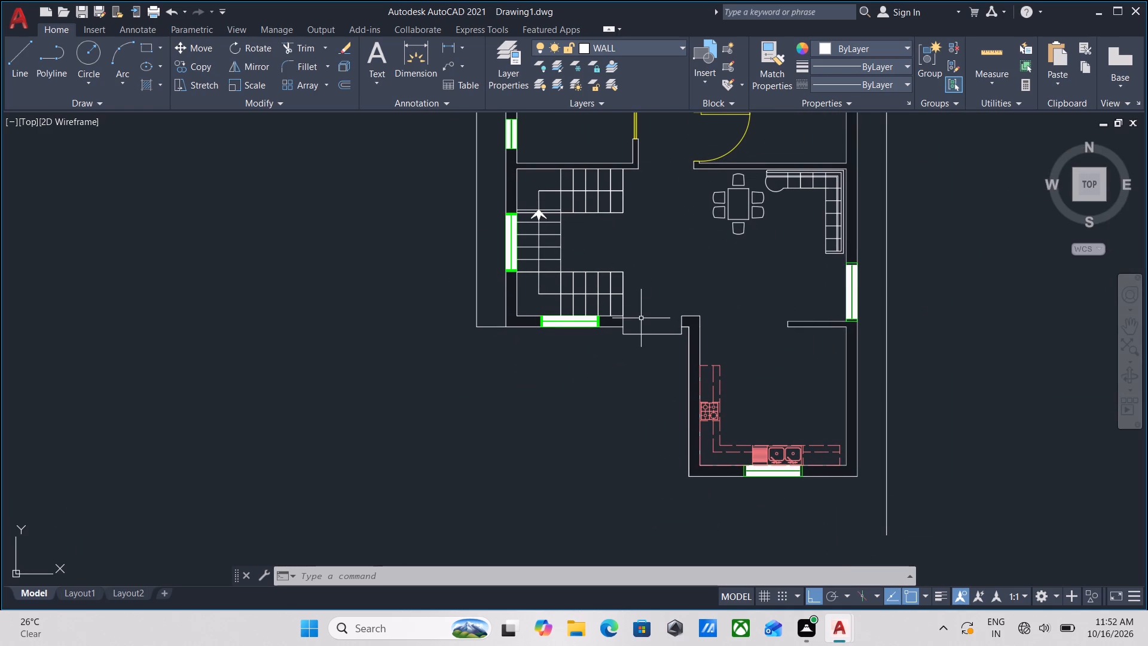
{"action": "scroll", "coordinate": [643, 352], "scroll_direction": "up", "scroll_amount": 2}
{"action": "left_click", "coordinate": [655, 338]}
{"action": "left_click", "coordinate": [630, 273]}
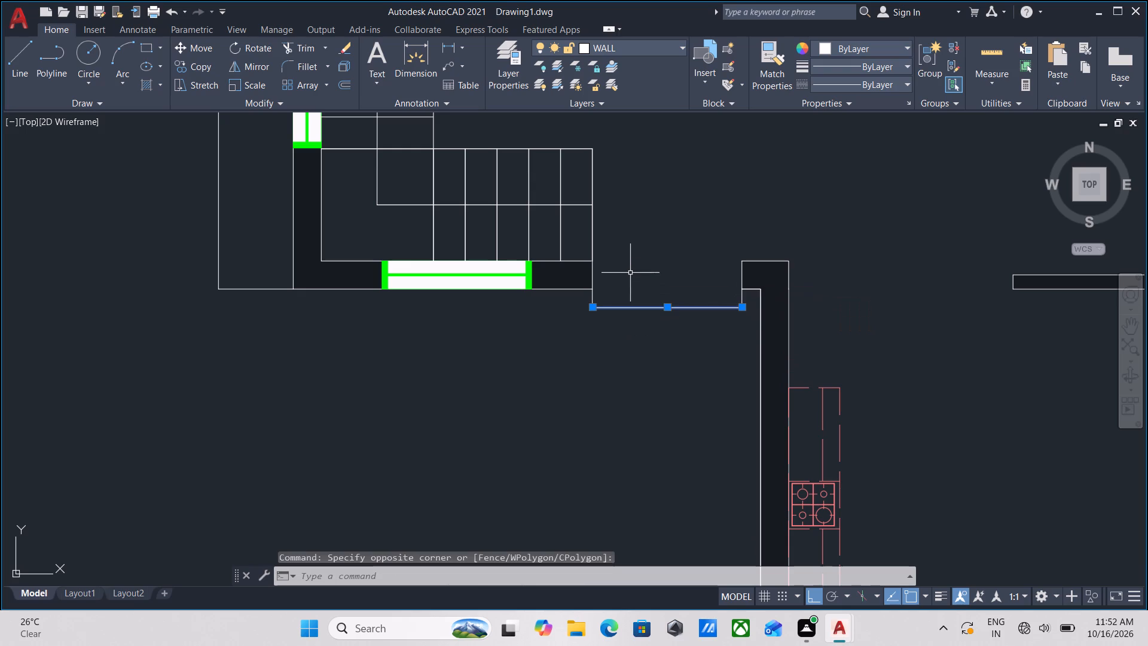
{"action": "right_click", "coordinate": [630, 273]}
{"action": "left_click", "coordinate": [654, 327]}
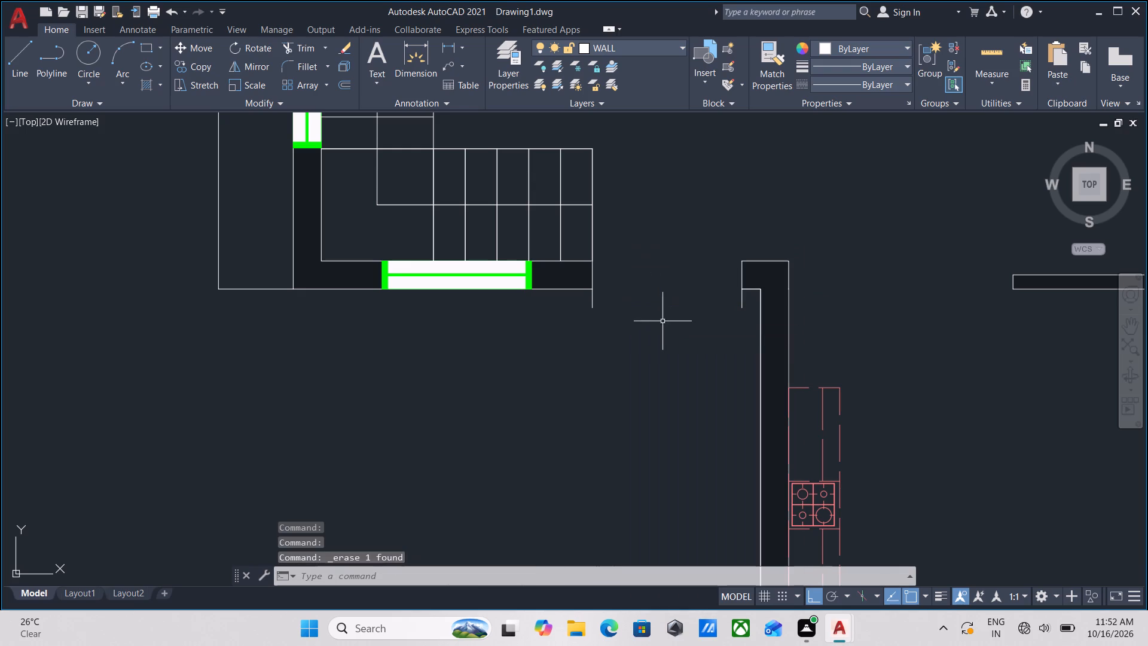
{"action": "scroll", "coordinate": [732, 320], "scroll_direction": "up", "scroll_amount": 3}
{"action": "left_click", "coordinate": [783, 279]}
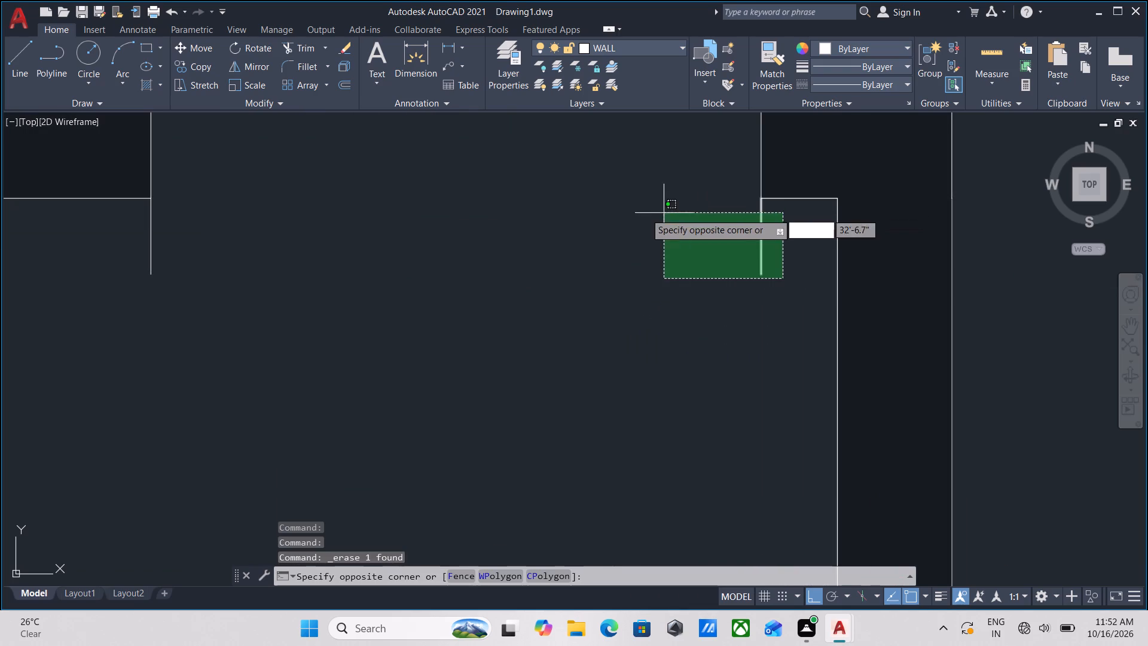
{"action": "left_click", "coordinate": [62, 232]}
{"action": "right_click_drag", "start_coordinate": [51, 240], "coordinate": [39, 247]}
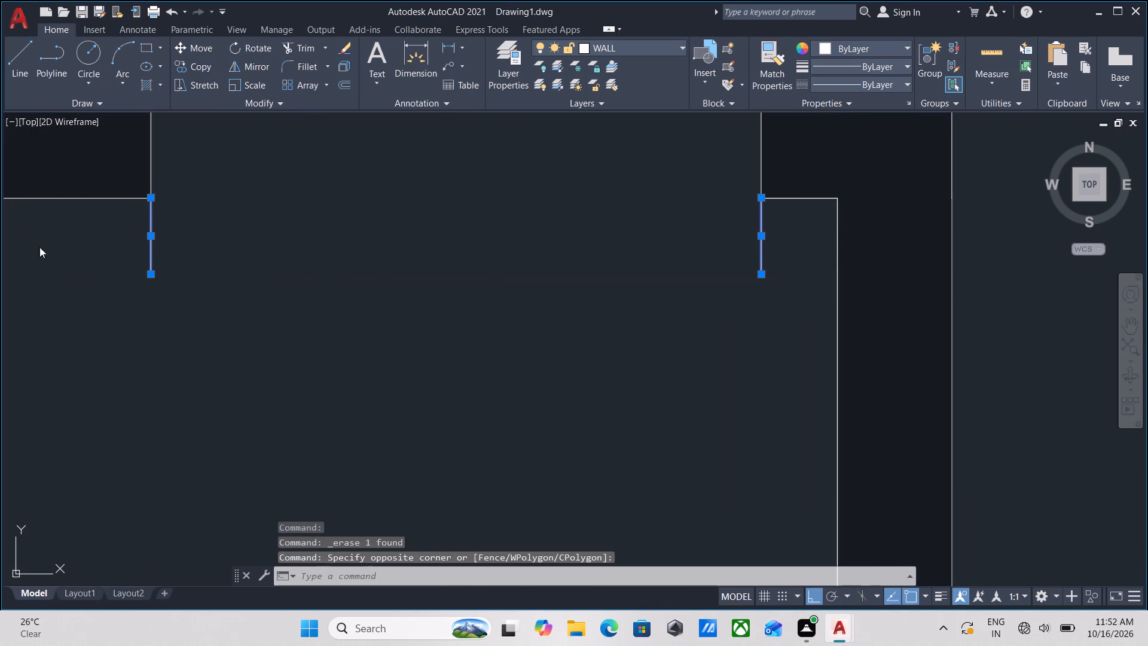
{"action": "left_click", "coordinate": [115, 340]}
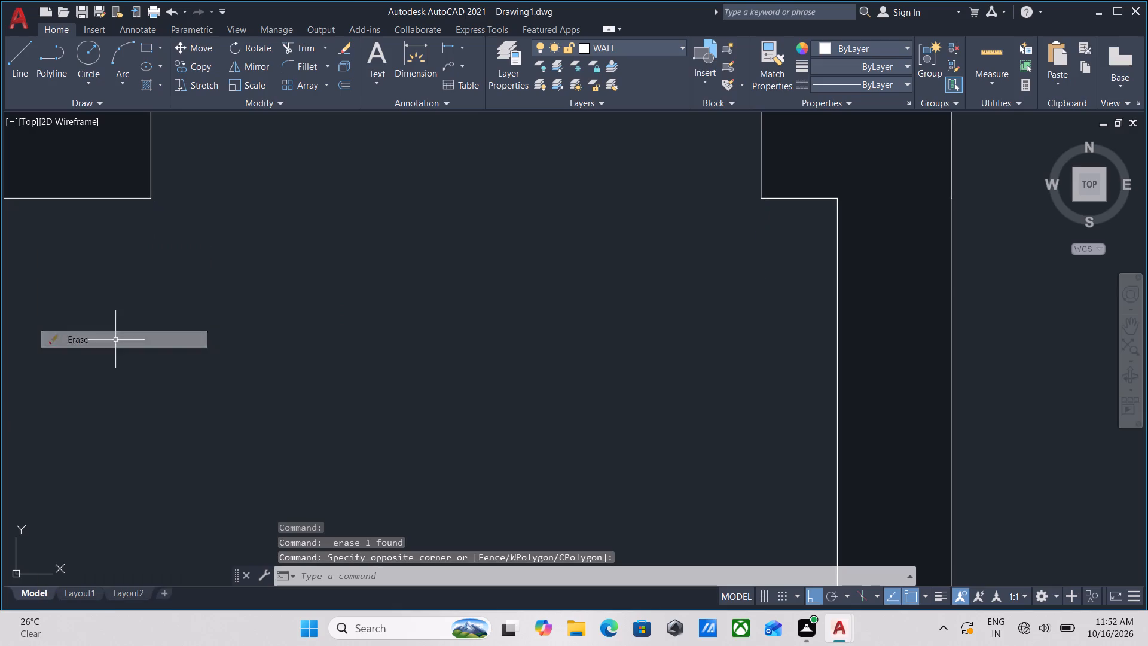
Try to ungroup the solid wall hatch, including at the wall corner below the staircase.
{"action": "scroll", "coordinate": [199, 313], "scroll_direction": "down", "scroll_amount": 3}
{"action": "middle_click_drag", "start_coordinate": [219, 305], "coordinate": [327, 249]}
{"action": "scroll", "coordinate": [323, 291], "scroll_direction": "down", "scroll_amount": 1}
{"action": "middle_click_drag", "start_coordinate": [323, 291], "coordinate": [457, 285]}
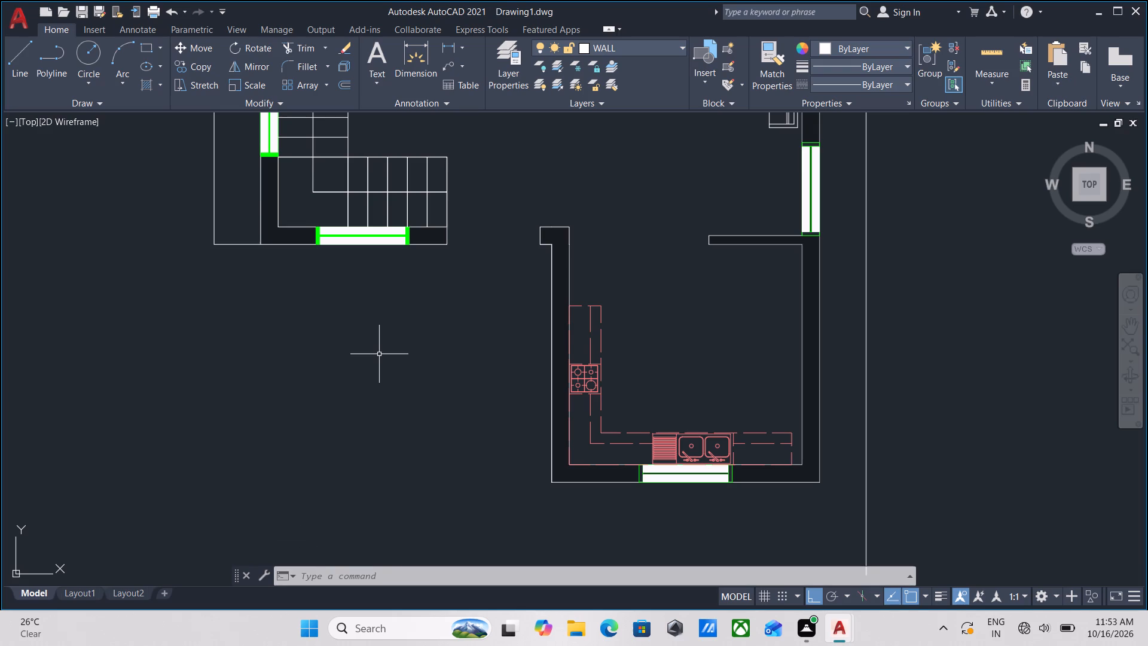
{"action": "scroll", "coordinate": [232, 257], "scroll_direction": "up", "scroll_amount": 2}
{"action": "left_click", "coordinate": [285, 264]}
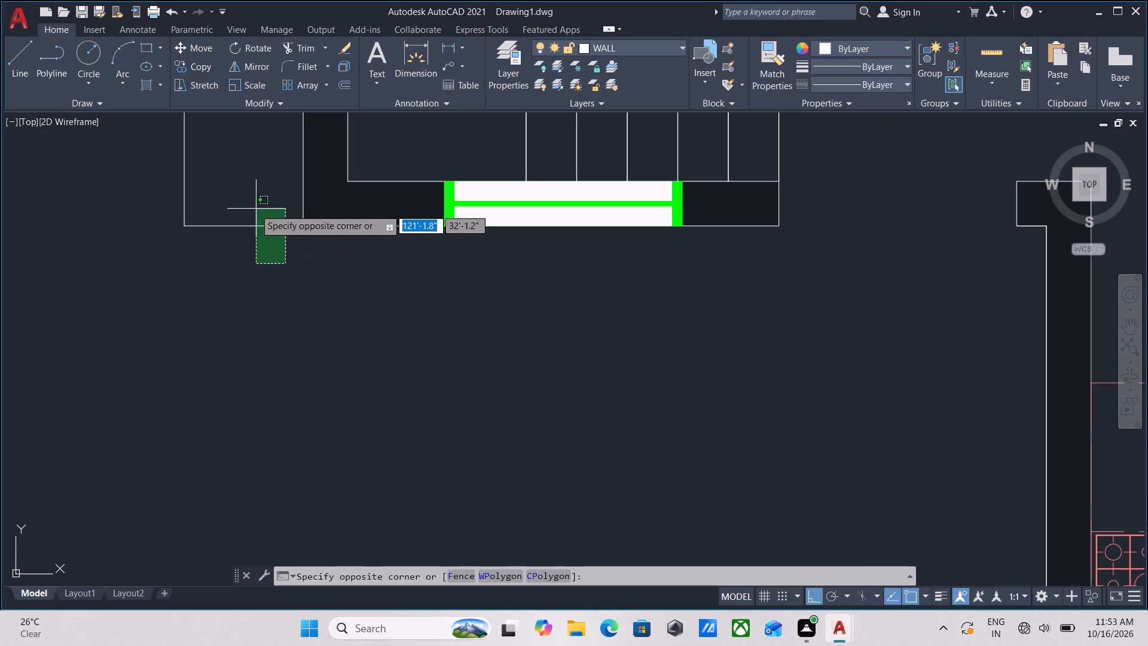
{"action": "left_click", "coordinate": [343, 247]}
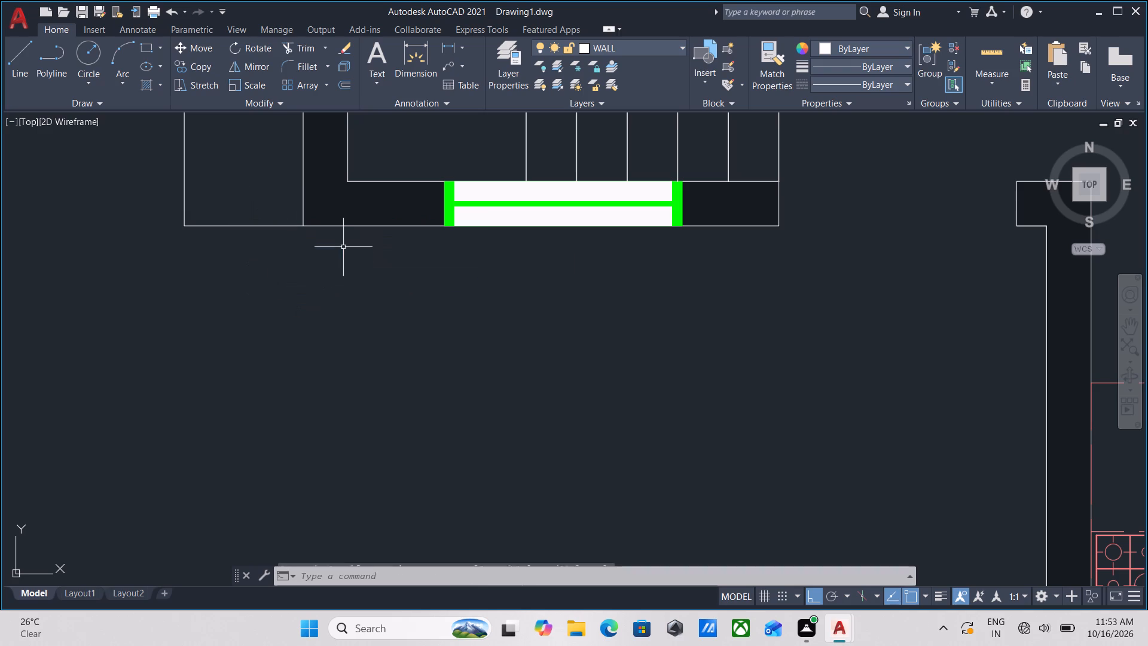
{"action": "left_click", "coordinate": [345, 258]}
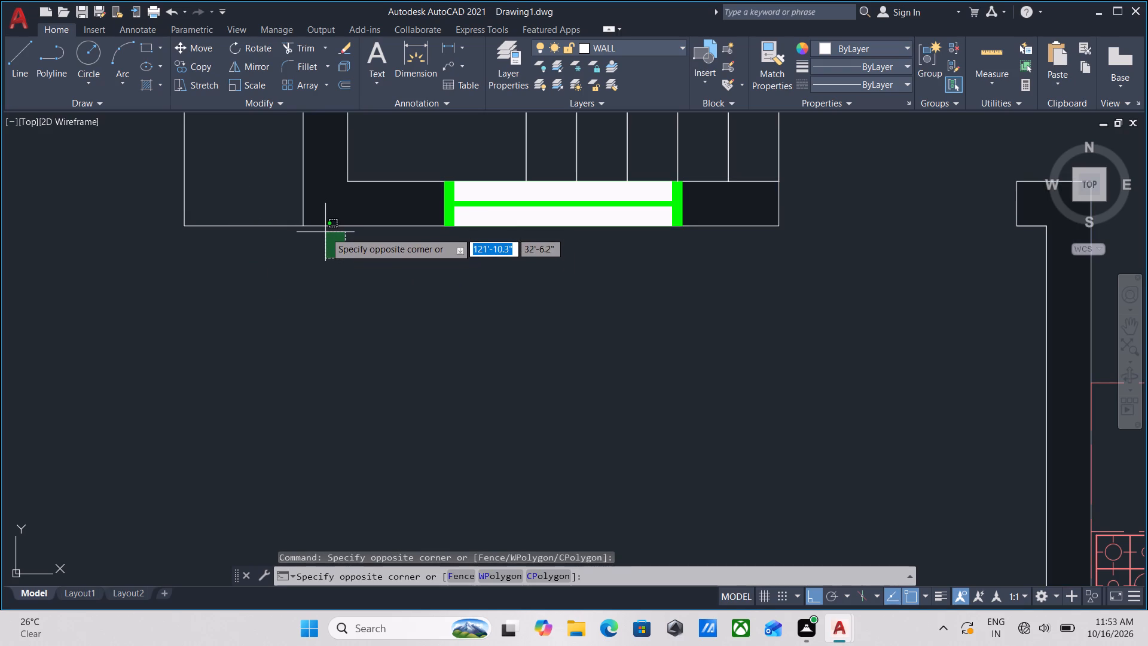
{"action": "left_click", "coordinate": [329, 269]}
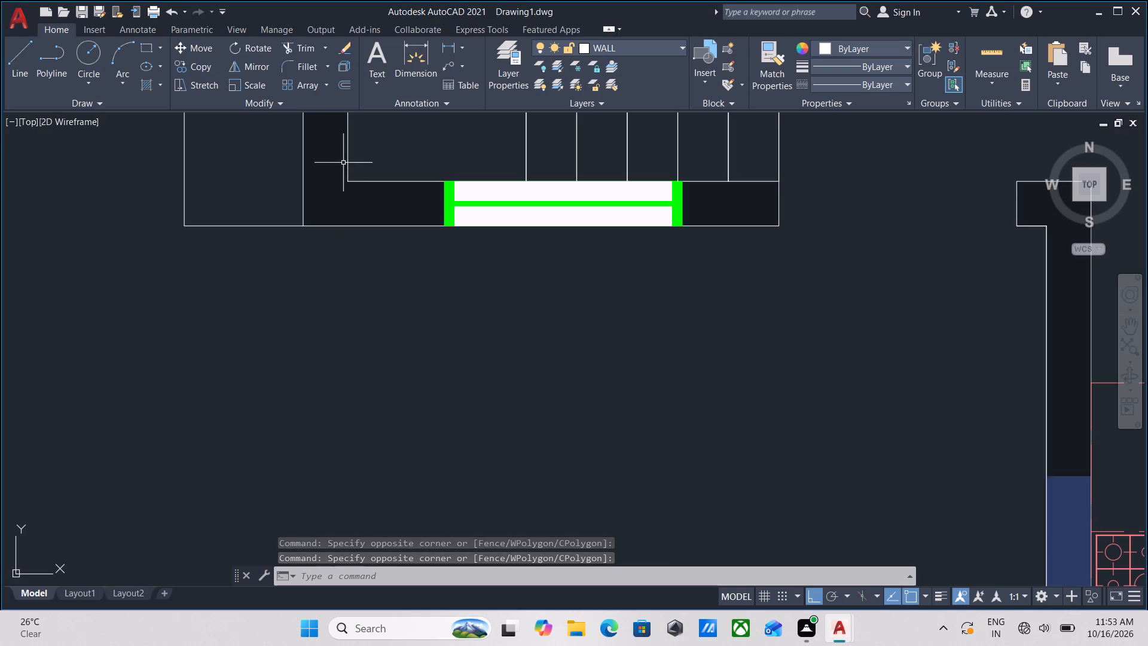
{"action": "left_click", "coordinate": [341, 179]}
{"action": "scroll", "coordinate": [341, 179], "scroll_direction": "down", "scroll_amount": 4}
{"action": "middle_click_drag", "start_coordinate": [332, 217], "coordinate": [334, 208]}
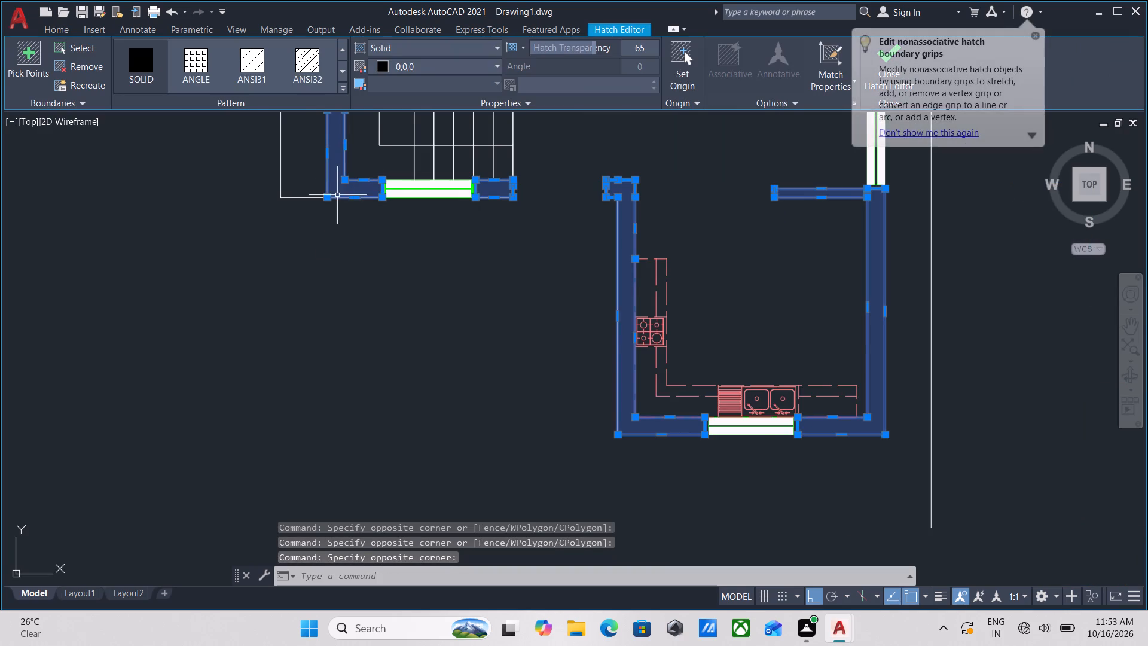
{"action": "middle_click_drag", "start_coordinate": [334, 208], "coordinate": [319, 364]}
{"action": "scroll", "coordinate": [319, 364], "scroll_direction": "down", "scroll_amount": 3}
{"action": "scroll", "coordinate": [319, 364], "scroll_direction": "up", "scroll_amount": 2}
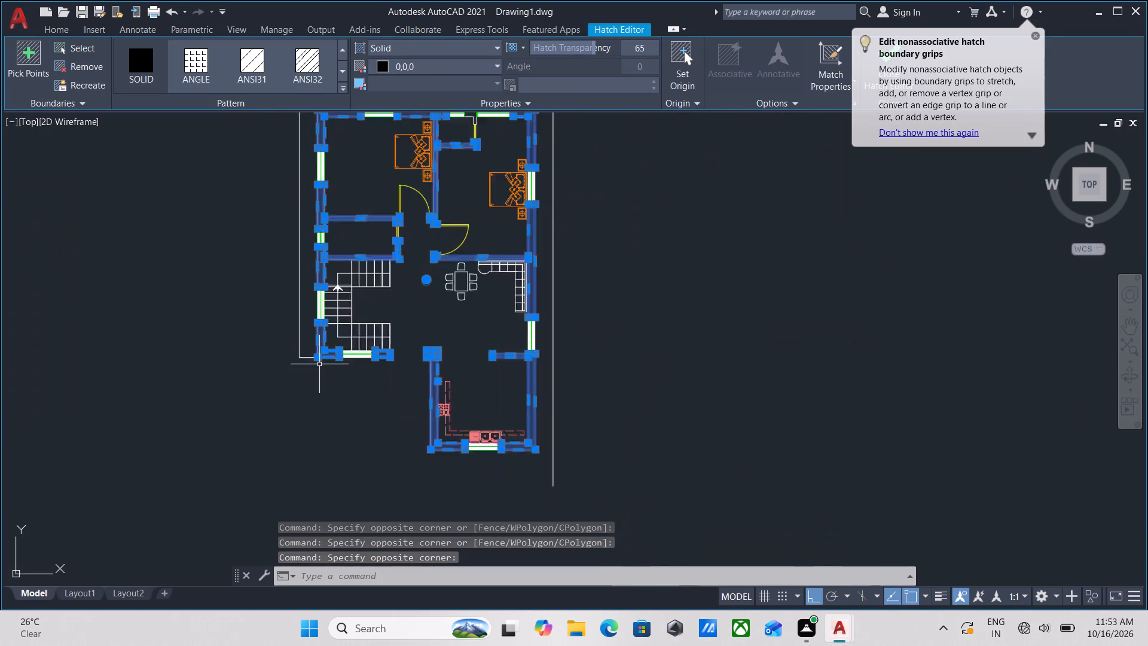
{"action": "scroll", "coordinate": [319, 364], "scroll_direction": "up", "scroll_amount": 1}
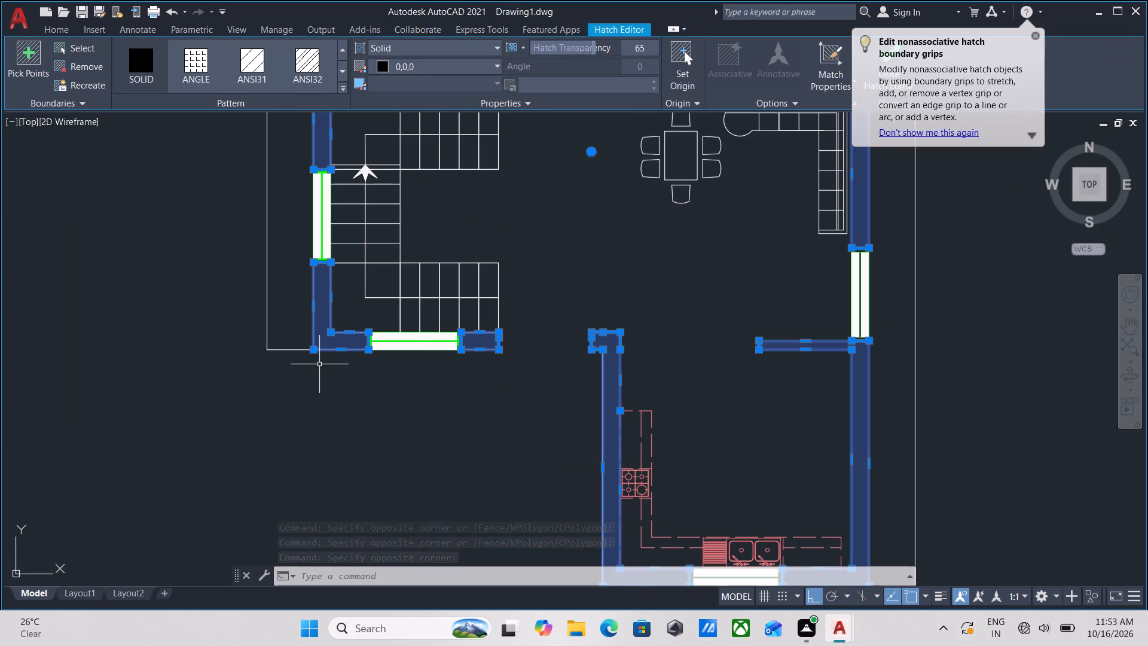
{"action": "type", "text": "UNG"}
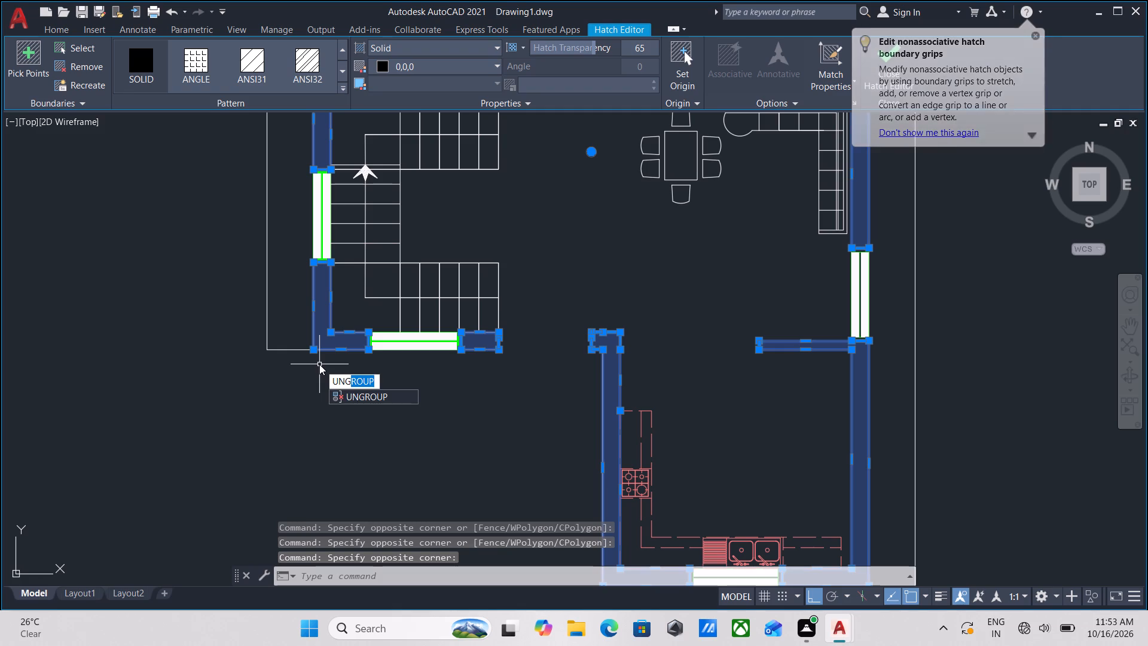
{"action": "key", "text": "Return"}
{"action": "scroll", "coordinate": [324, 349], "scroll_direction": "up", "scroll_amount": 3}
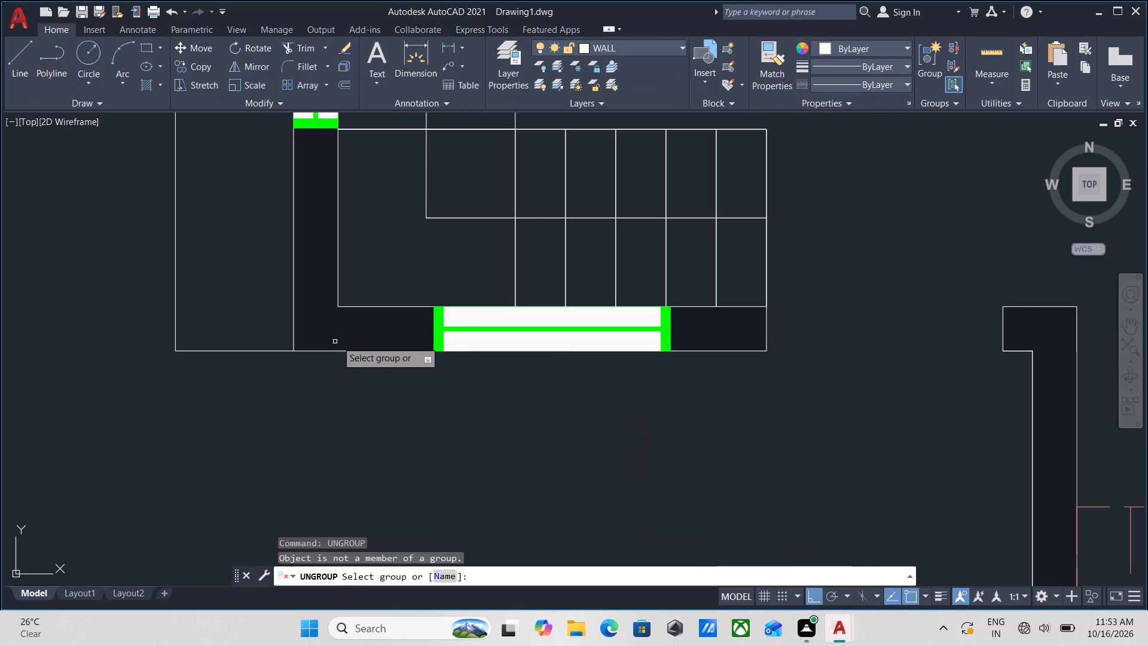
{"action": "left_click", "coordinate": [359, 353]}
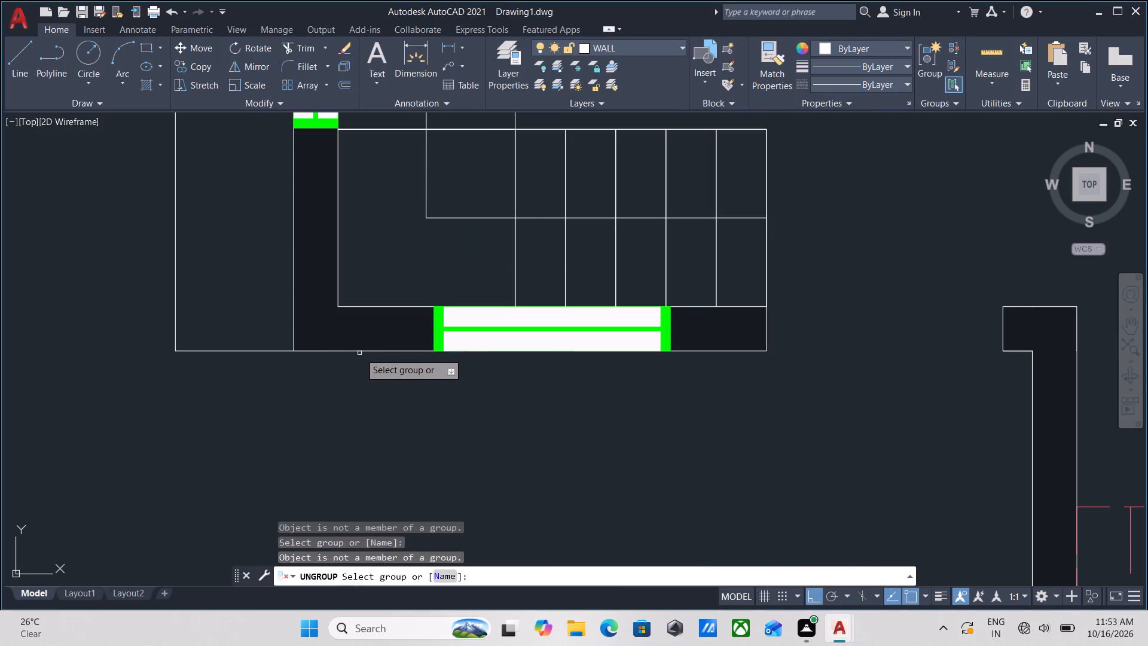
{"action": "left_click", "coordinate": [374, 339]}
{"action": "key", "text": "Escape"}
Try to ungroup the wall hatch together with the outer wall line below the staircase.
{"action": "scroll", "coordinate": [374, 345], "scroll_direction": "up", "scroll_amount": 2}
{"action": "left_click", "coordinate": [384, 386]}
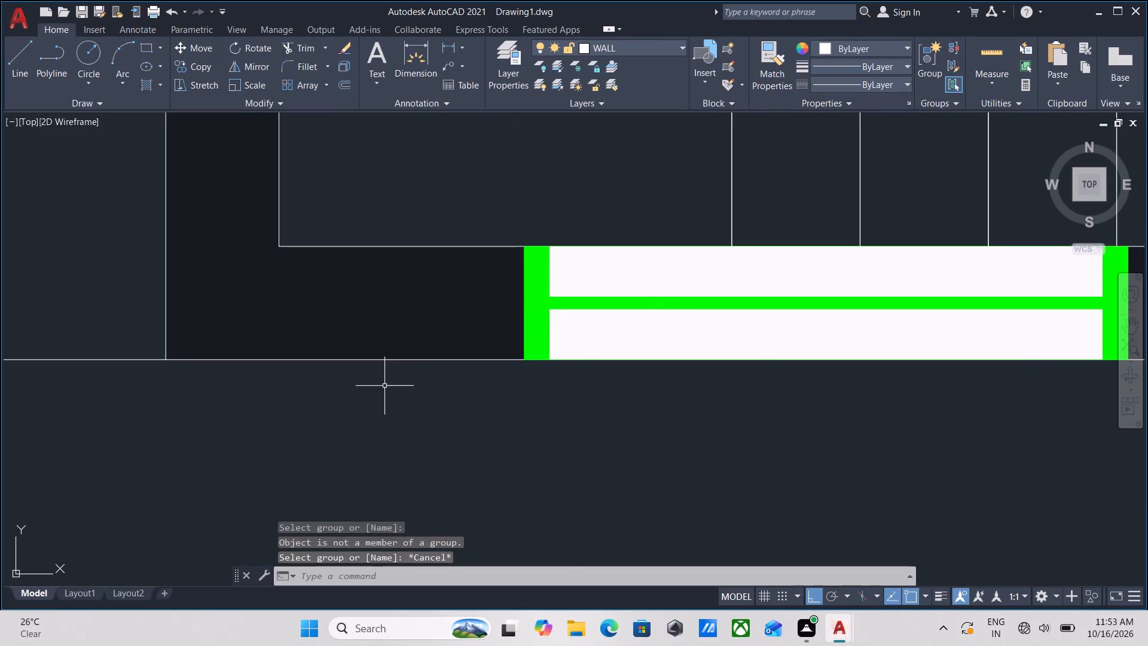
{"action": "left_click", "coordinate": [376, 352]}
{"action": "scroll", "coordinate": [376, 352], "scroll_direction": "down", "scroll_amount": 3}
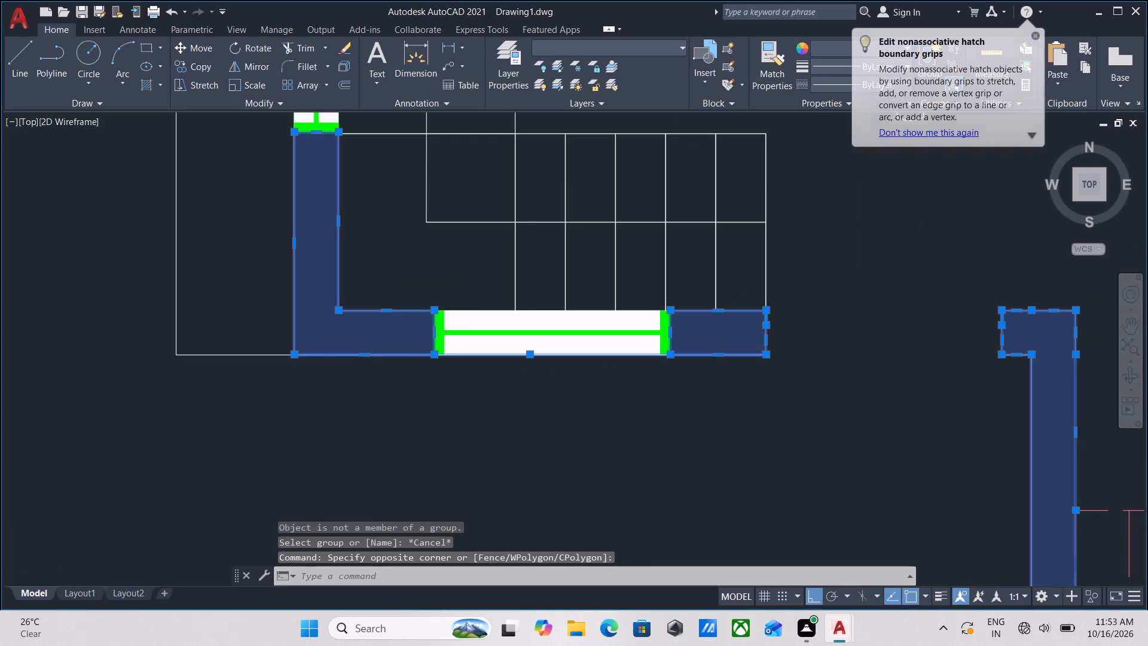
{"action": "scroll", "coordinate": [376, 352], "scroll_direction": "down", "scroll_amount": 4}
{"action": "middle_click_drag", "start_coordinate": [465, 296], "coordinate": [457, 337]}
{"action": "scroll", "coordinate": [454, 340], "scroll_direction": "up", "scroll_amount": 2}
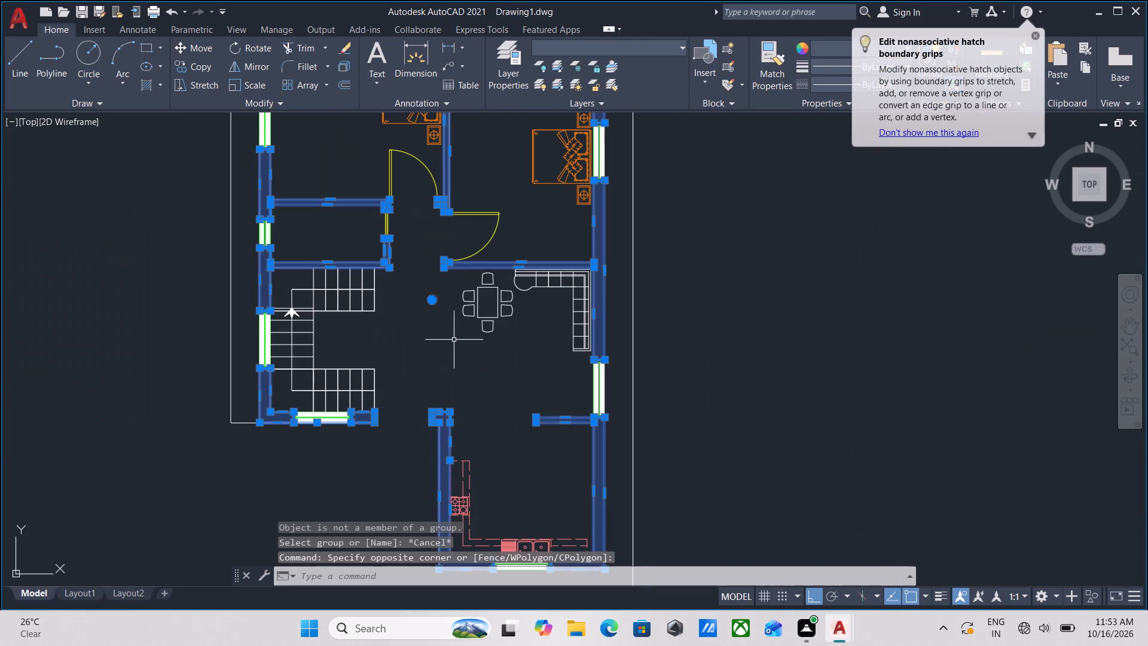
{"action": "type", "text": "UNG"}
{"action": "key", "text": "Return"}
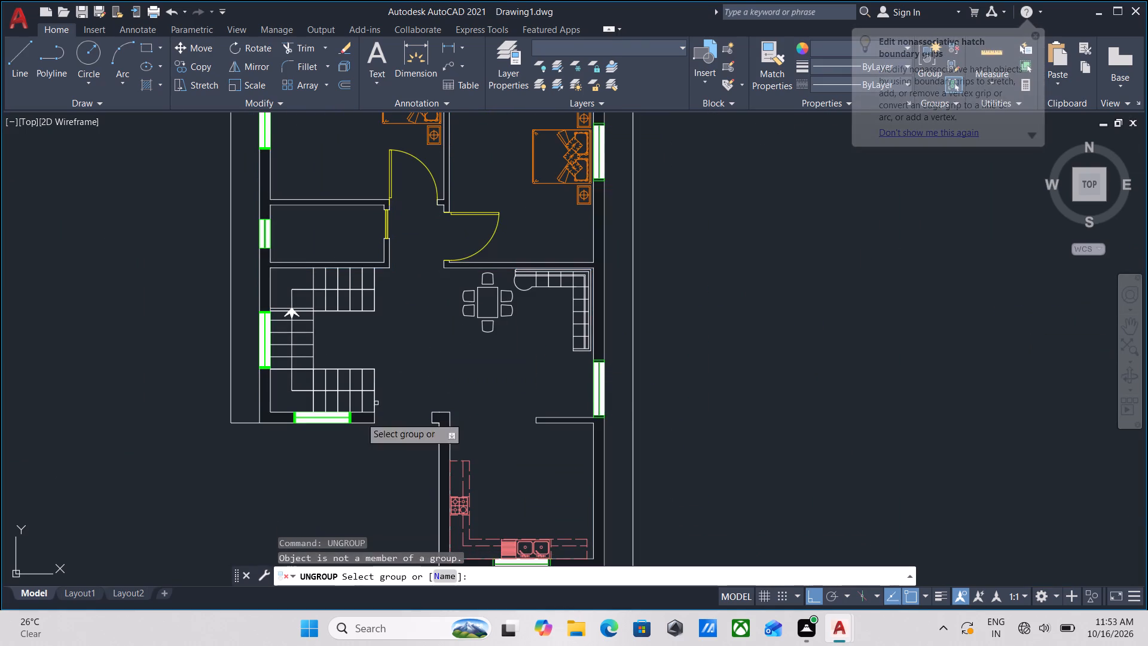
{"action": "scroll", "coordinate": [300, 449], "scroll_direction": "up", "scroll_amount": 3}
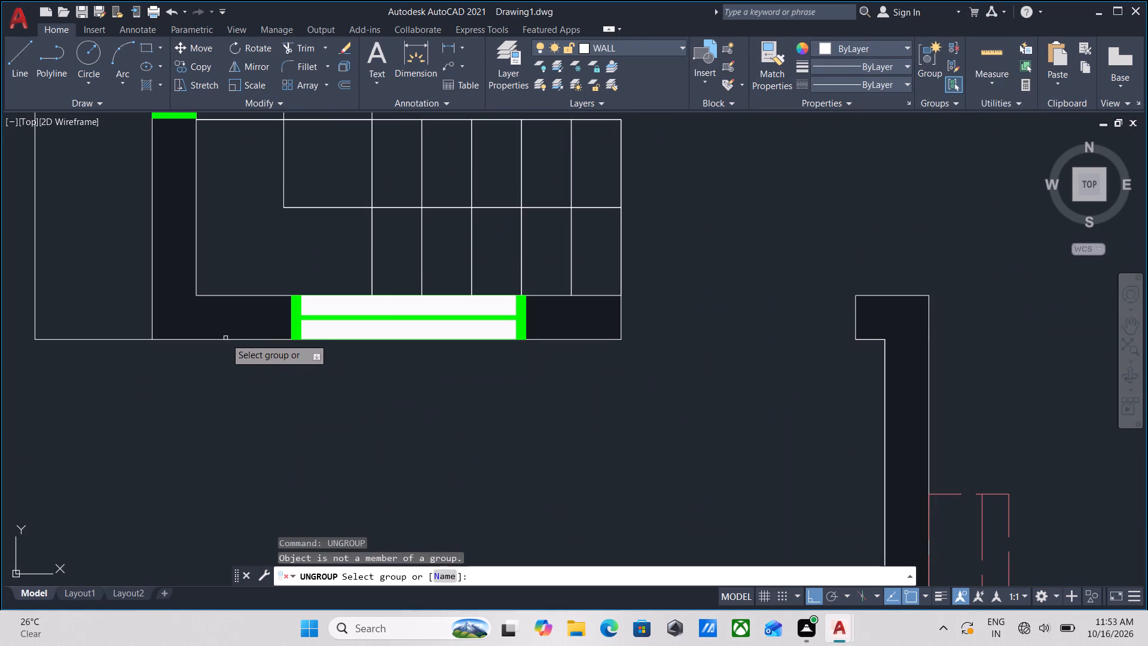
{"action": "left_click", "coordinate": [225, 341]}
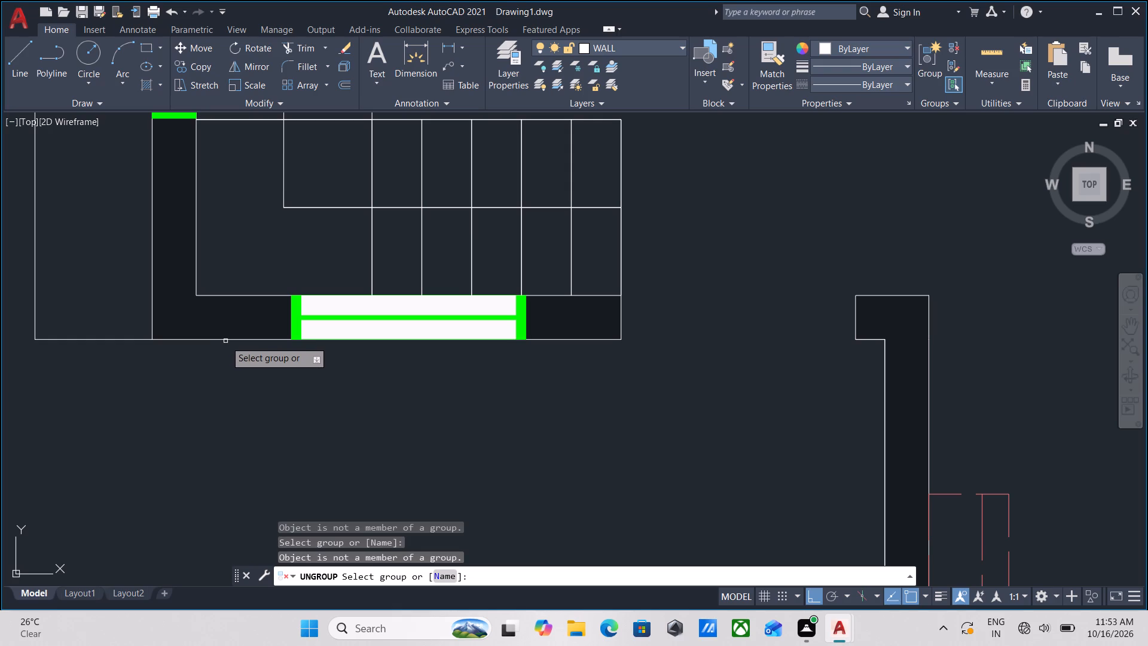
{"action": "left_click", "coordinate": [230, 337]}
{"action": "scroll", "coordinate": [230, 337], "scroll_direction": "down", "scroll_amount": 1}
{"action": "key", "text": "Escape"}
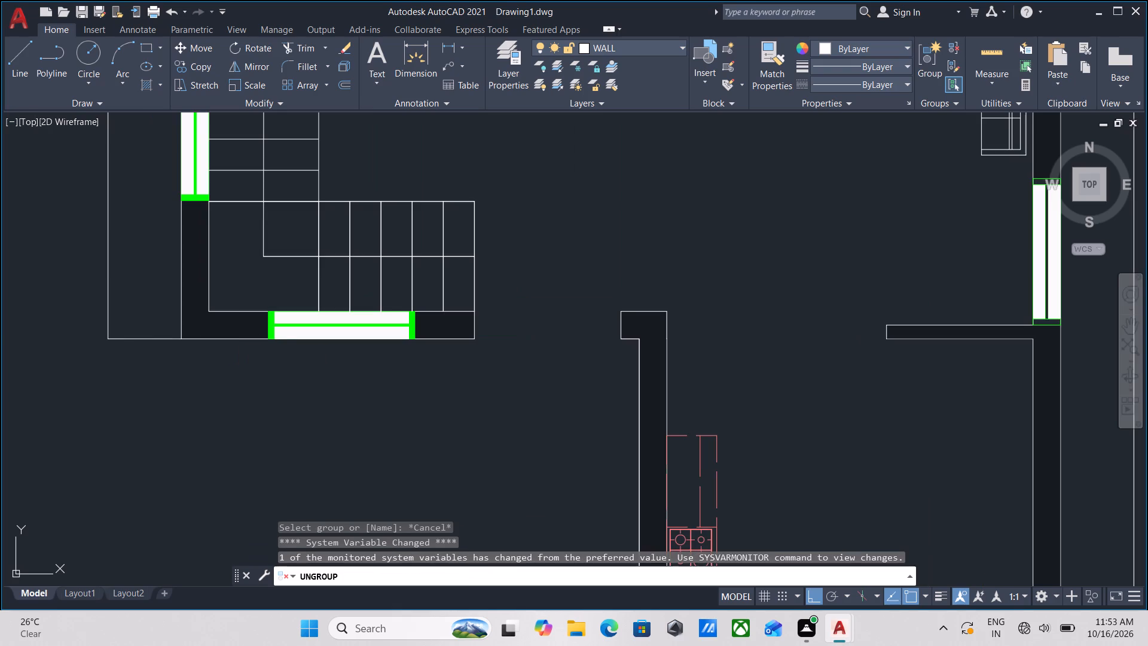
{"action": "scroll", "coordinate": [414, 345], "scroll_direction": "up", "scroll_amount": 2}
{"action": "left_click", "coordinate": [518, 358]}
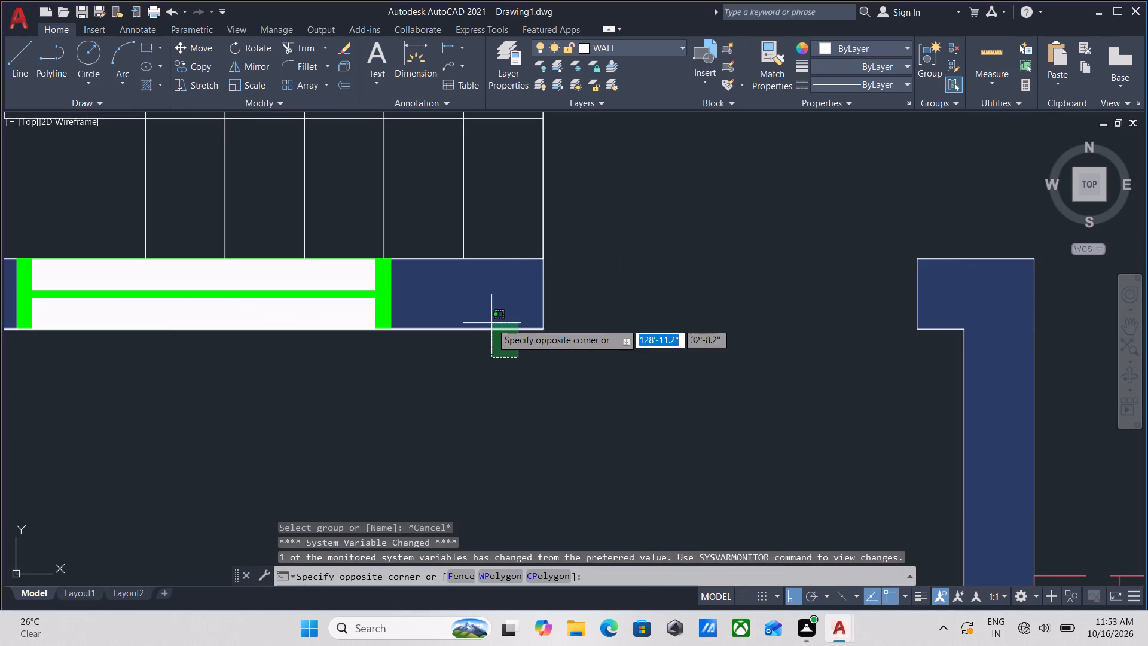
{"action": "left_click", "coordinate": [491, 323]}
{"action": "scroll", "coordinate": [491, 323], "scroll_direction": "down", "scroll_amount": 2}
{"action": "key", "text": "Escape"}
Examine the area below the staircase in the second version and compare it with the original floor plan's entrance and front area.
{"action": "scroll", "coordinate": [304, 353], "scroll_direction": "down", "scroll_amount": 1}
{"action": "middle_click_drag", "start_coordinate": [248, 338], "coordinate": [280, 352]}
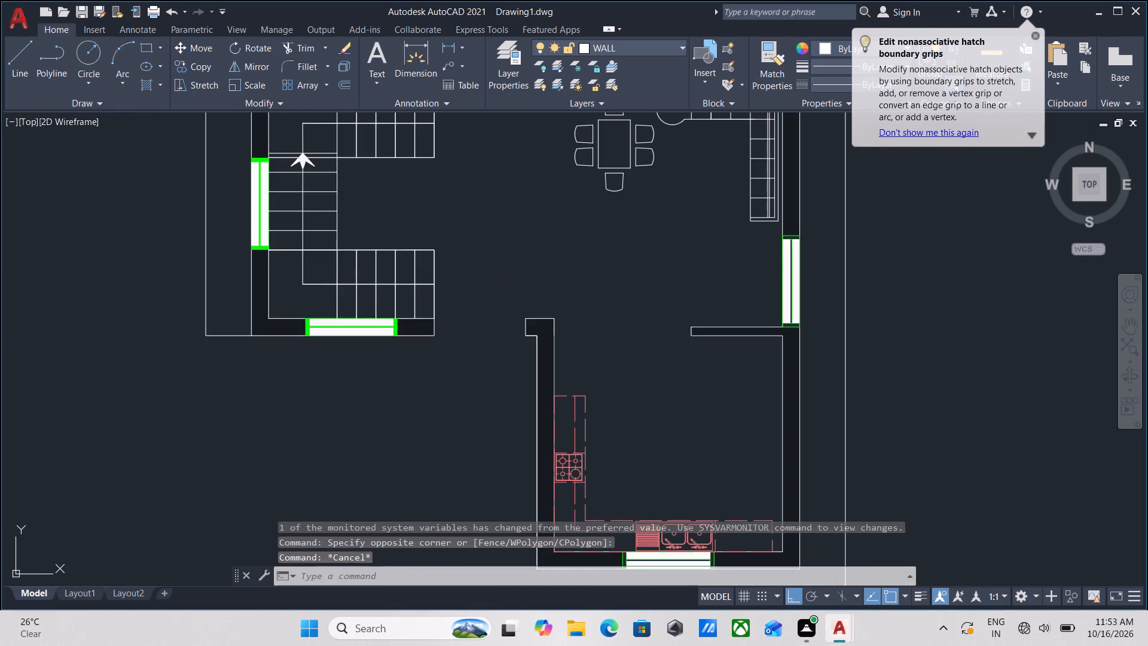
{"action": "middle_click_drag", "start_coordinate": [280, 352], "coordinate": [433, 386]}
{"action": "scroll", "coordinate": [424, 381], "scroll_direction": "up", "scroll_amount": 2}
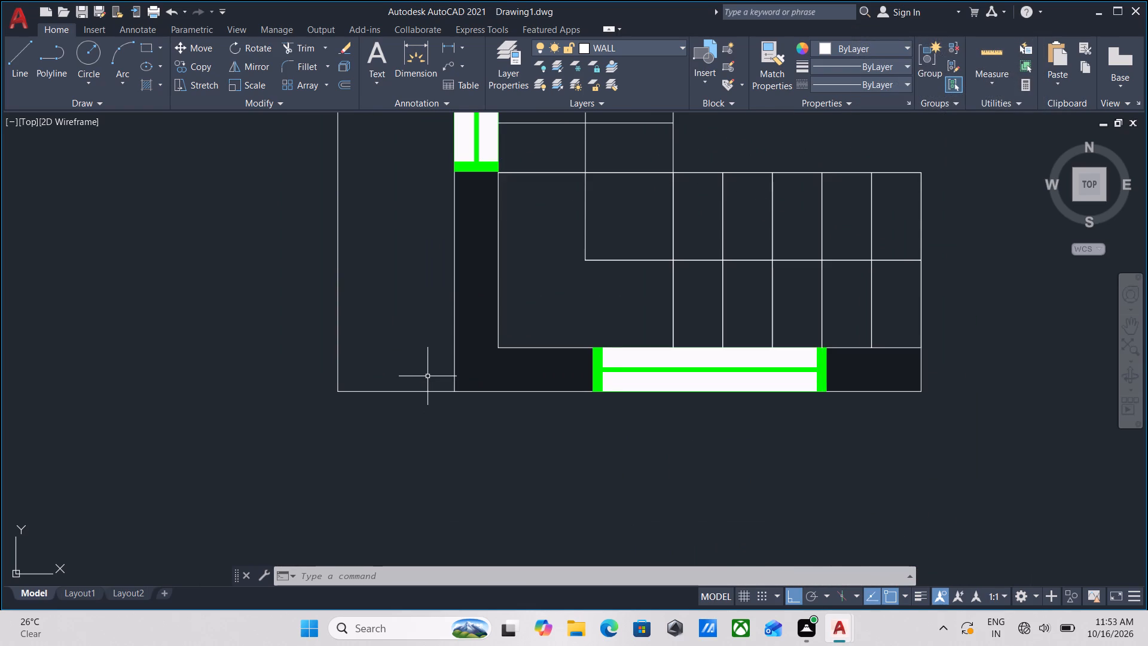
{"action": "scroll", "coordinate": [428, 376], "scroll_direction": "down", "scroll_amount": 6}
{"action": "middle_click_drag", "start_coordinate": [416, 424], "coordinate": [418, 422]}
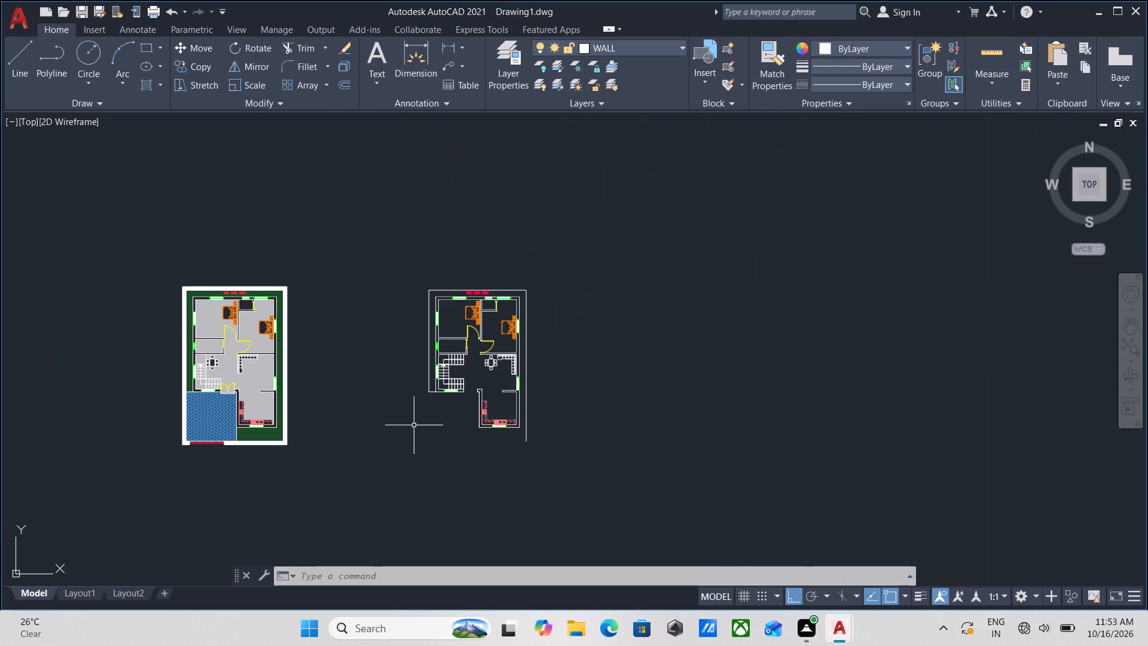
{"action": "middle_click_drag", "start_coordinate": [418, 422], "coordinate": [488, 410]}
{"action": "scroll", "coordinate": [361, 386], "scroll_direction": "up", "scroll_amount": 2}
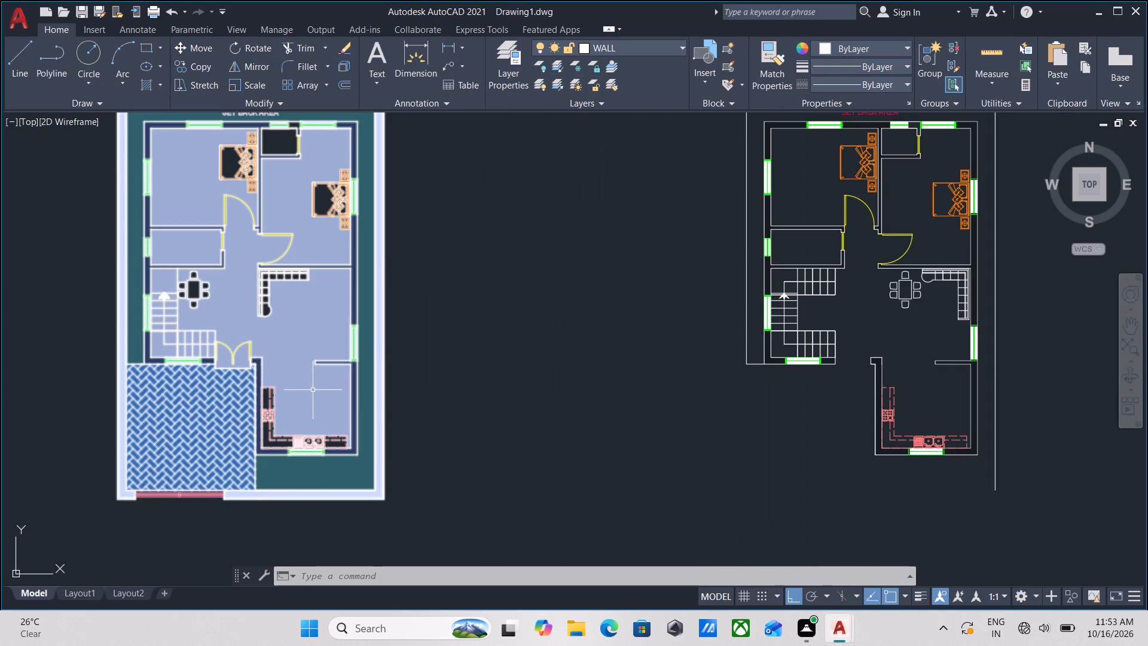
{"action": "scroll", "coordinate": [506, 380], "scroll_direction": "down", "scroll_amount": 1}
{"action": "middle_click_drag", "start_coordinate": [504, 384], "coordinate": [490, 409]}
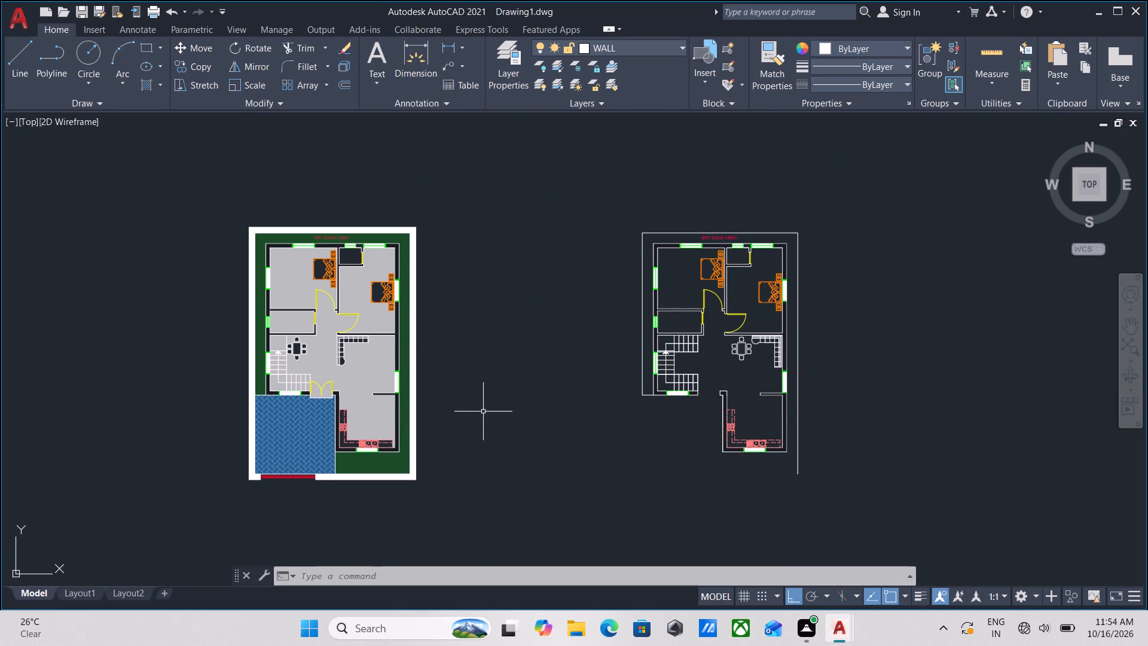
Draw a horizontal line from the outer wall corner below the staircase across the entrance opening to the kitchen wall stub's lower corner.
{"action": "scroll", "coordinate": [483, 412], "scroll_direction": "up", "scroll_amount": 1}
{"action": "middle_click_drag", "start_coordinate": [640, 424], "coordinate": [463, 333]}
{"action": "scroll", "coordinate": [576, 332], "scroll_direction": "up", "scroll_amount": 2}
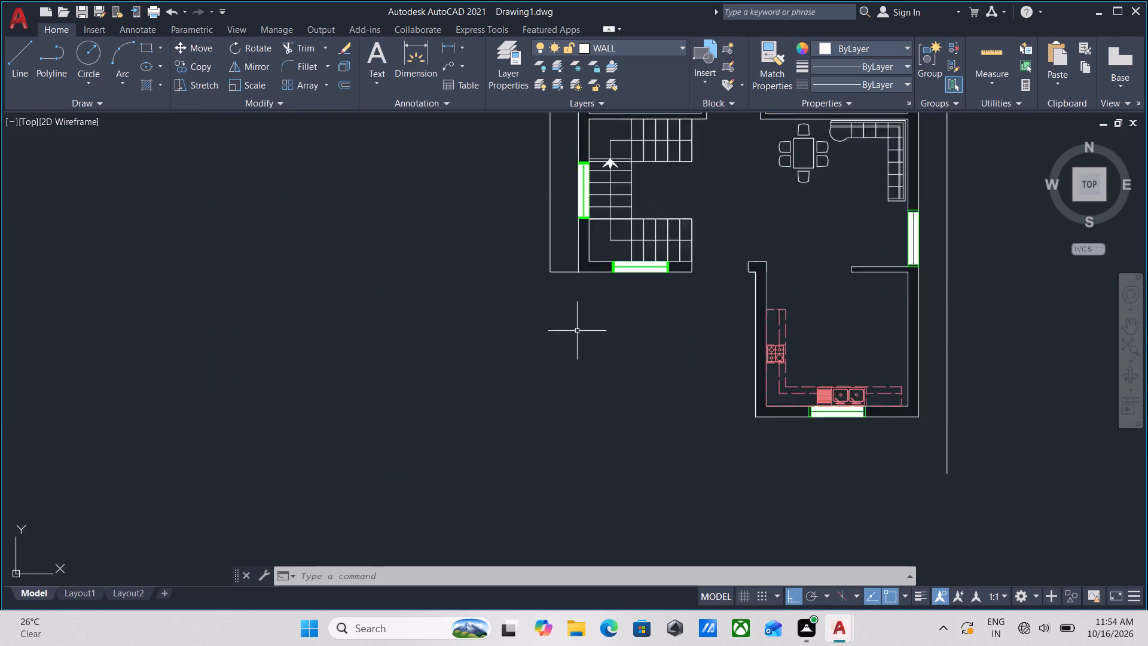
{"action": "middle_click_drag", "start_coordinate": [585, 326], "coordinate": [532, 363]}
{"action": "key", "text": "l"}
{"action": "key", "text": "Return"}
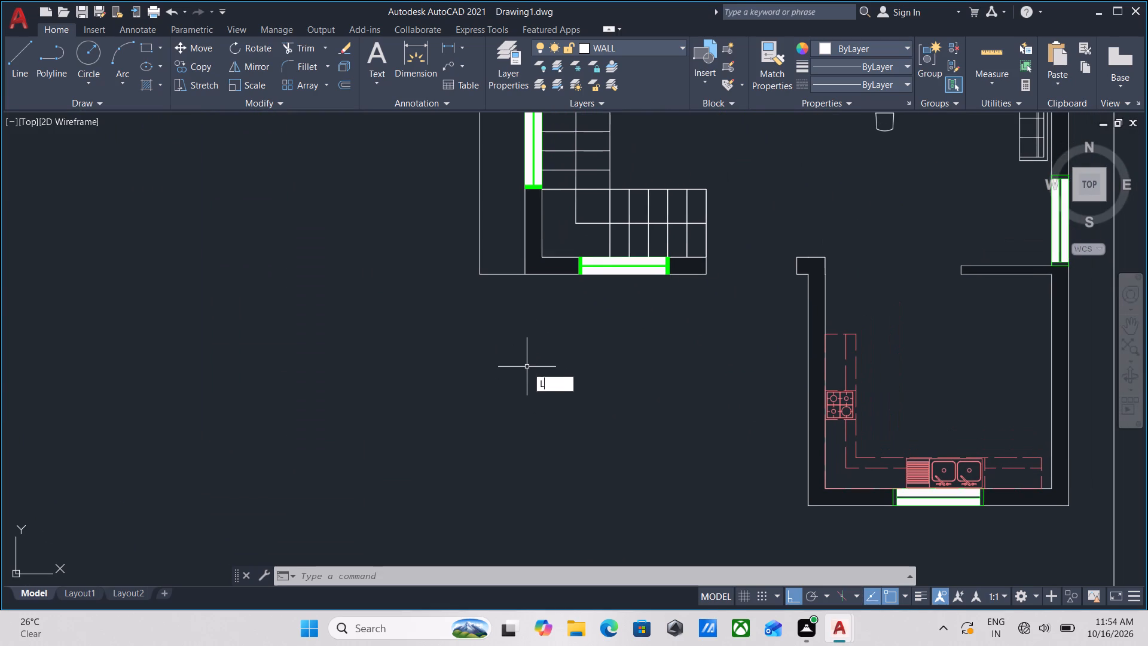
{"action": "scroll", "coordinate": [548, 284], "scroll_direction": "up", "scroll_amount": 3}
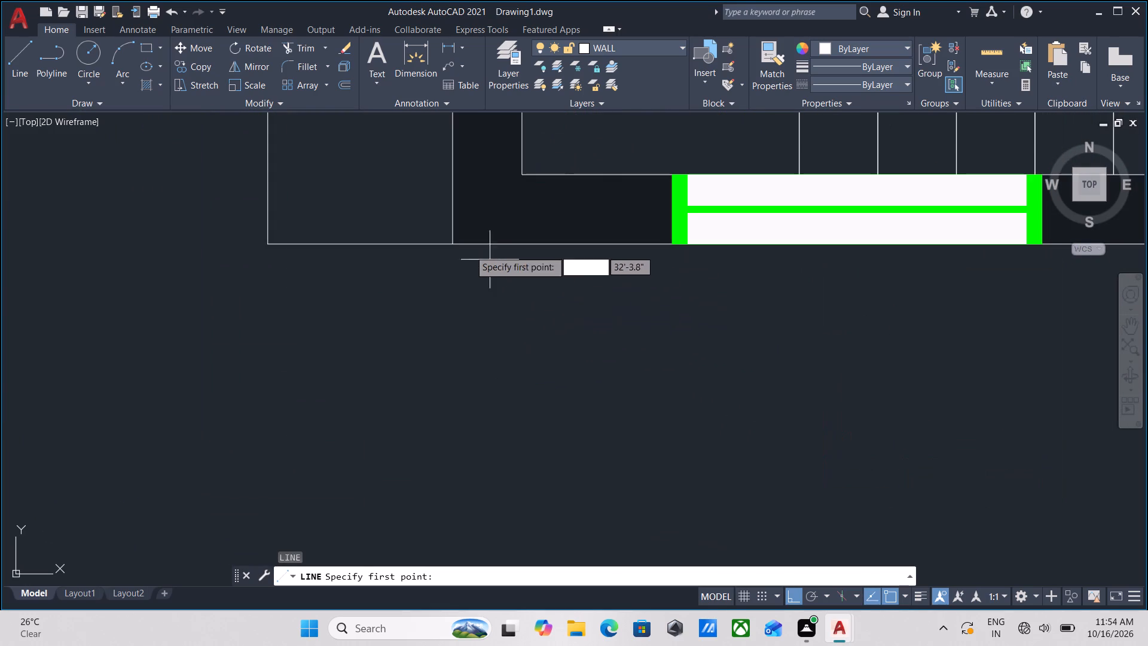
{"action": "left_click", "coordinate": [449, 247]}
{"action": "middle_click_drag", "start_coordinate": [700, 262], "coordinate": [476, 282]}
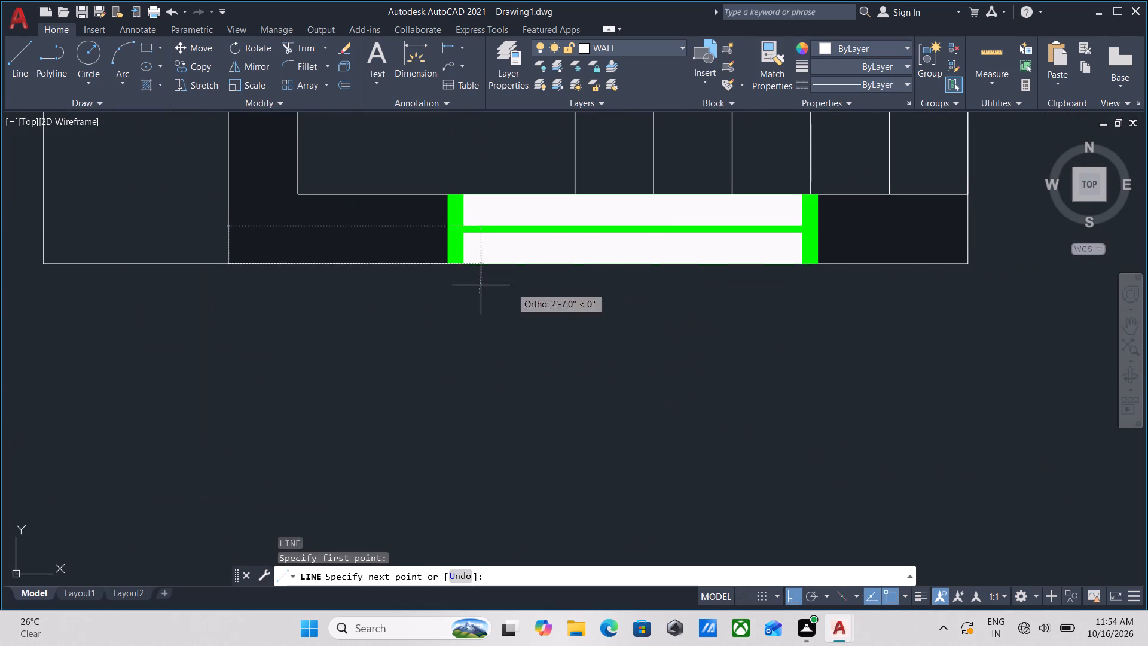
{"action": "middle_click_drag", "start_coordinate": [936, 281], "coordinate": [784, 308]}
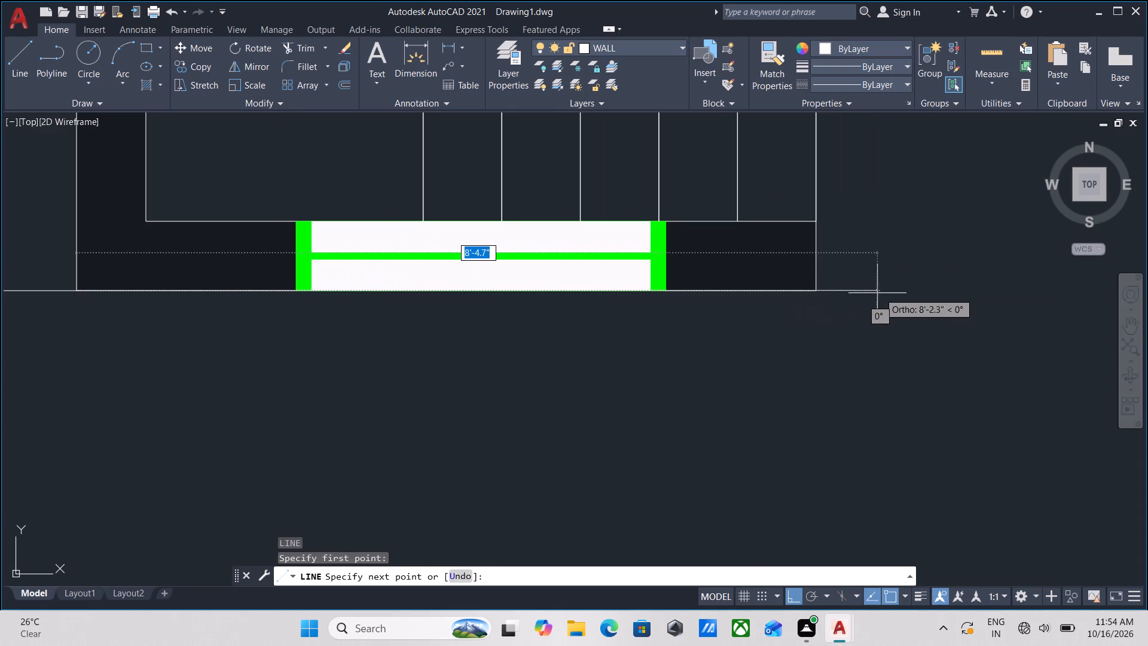
{"action": "middle_click_drag", "start_coordinate": [883, 292], "coordinate": [755, 325]}
{"action": "middle_click_drag", "start_coordinate": [795, 327], "coordinate": [517, 358]}
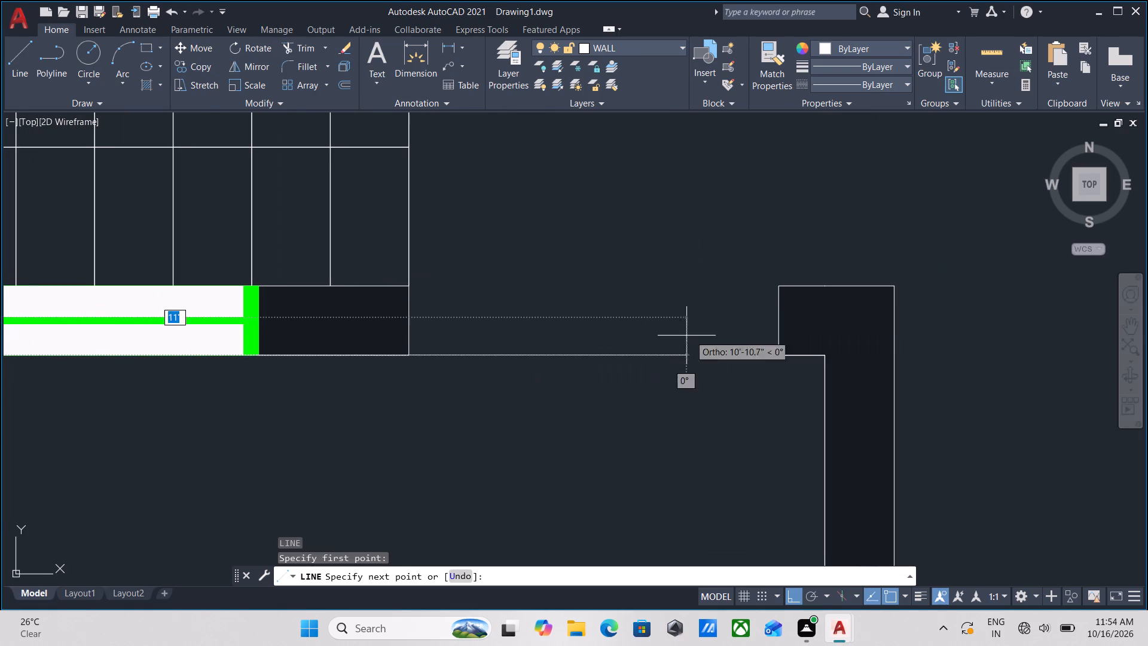
{"action": "left_click", "coordinate": [776, 355]}
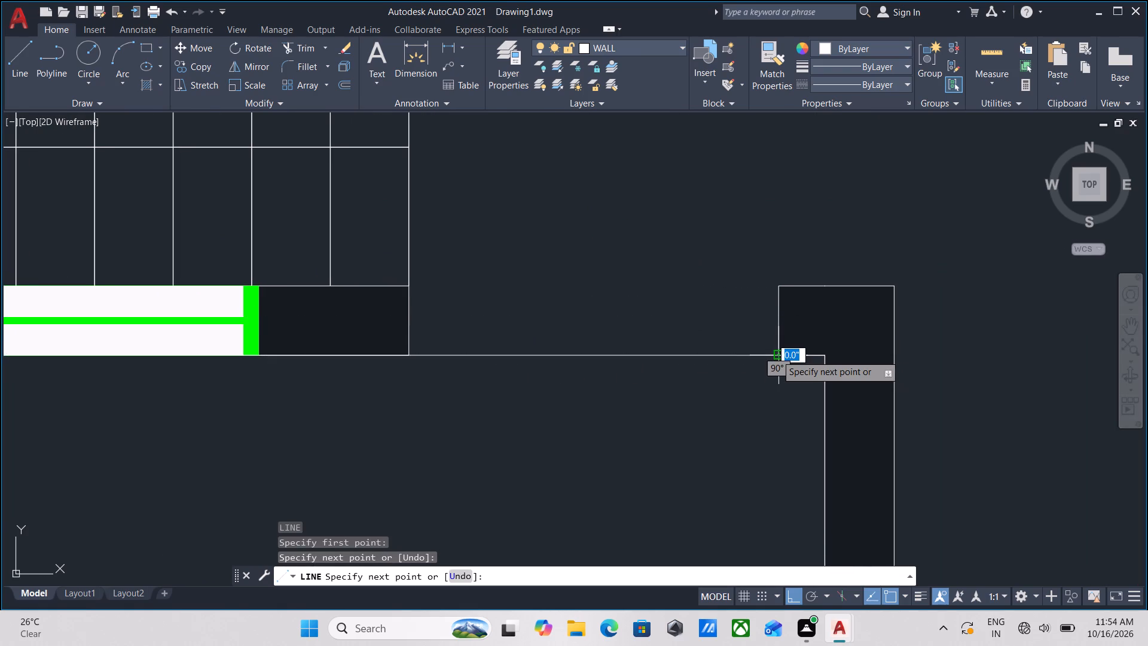
{"action": "key", "text": "Escape"}
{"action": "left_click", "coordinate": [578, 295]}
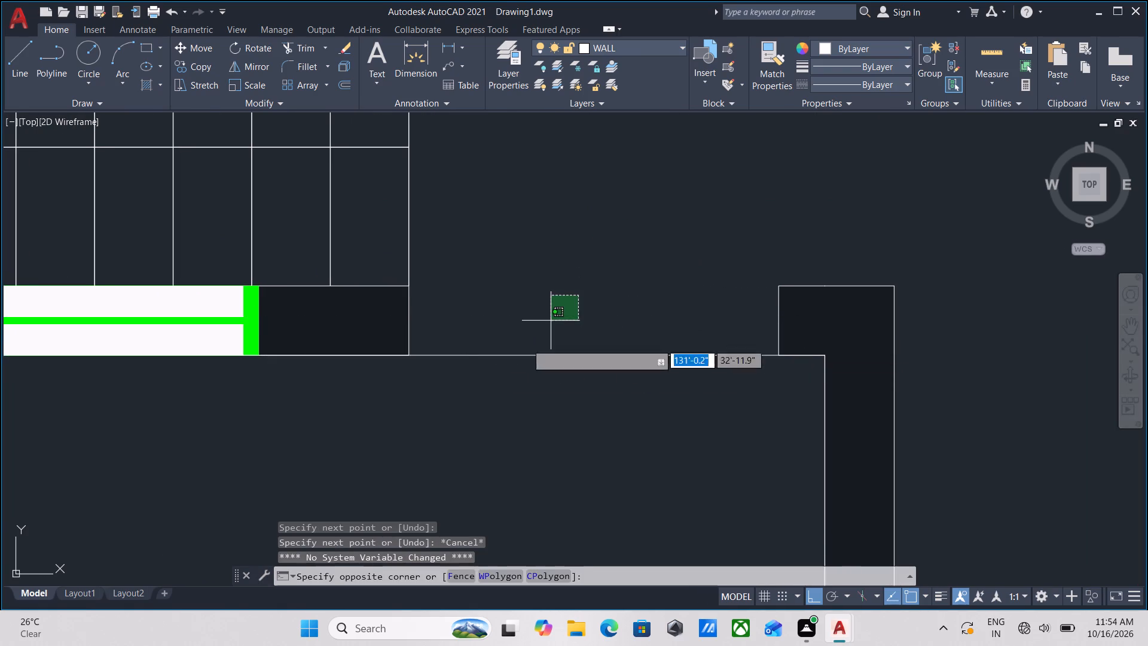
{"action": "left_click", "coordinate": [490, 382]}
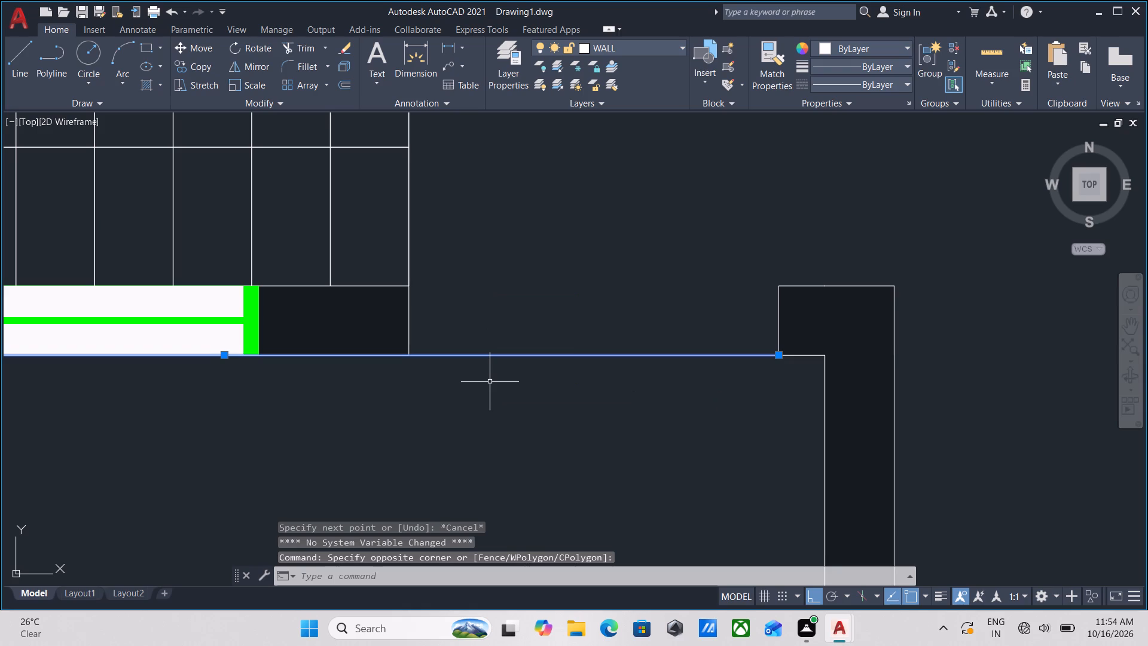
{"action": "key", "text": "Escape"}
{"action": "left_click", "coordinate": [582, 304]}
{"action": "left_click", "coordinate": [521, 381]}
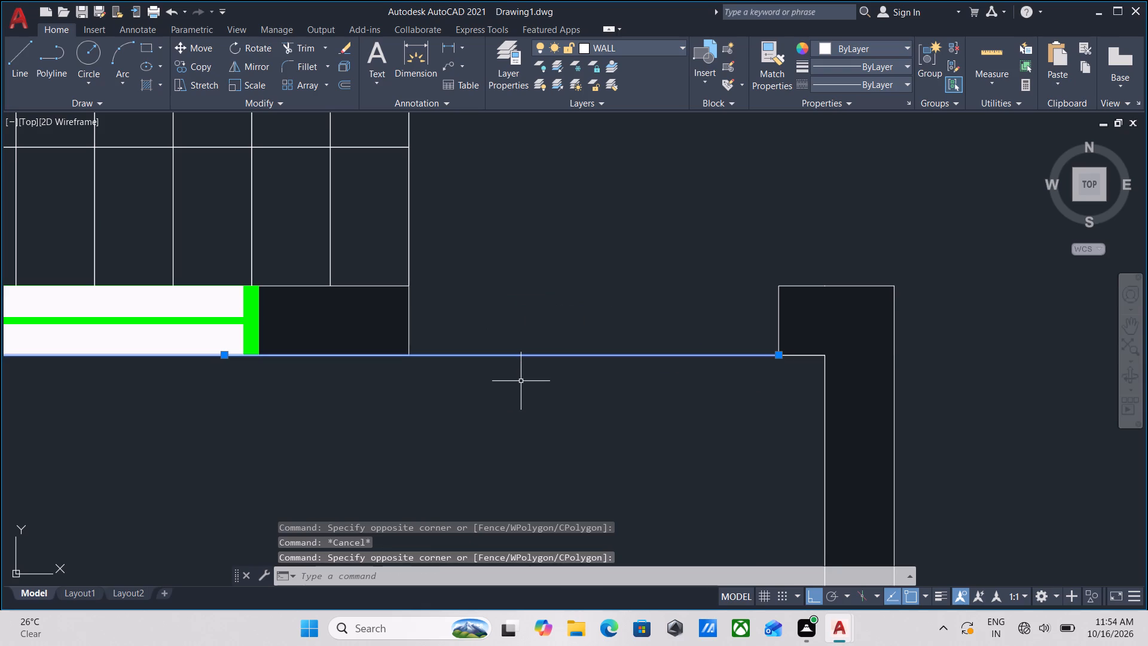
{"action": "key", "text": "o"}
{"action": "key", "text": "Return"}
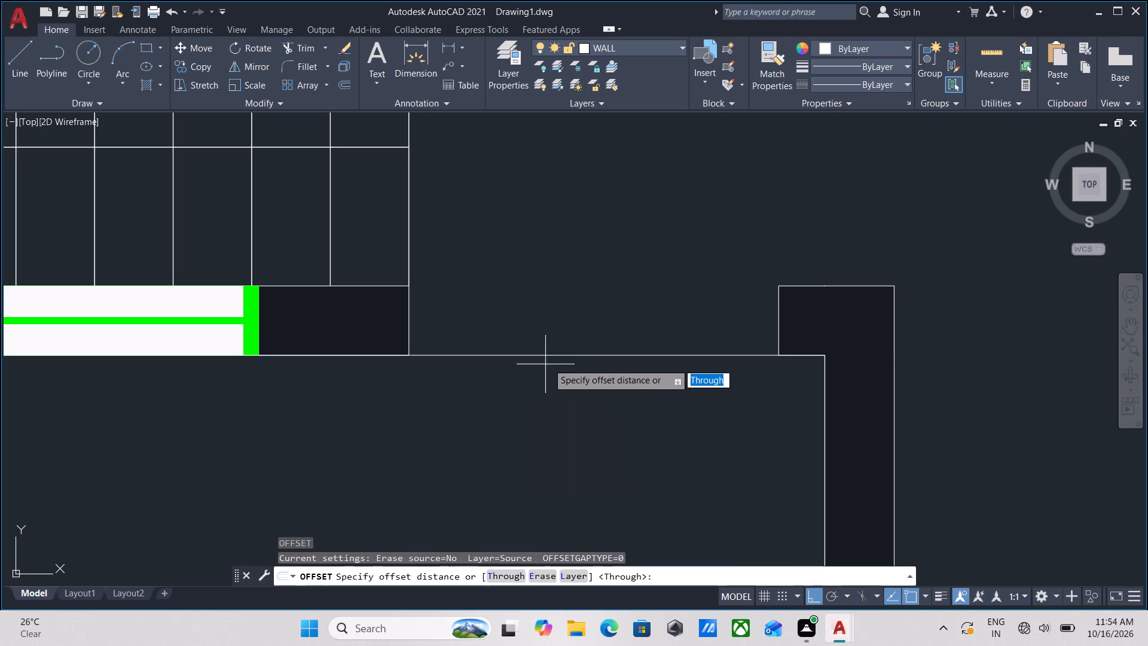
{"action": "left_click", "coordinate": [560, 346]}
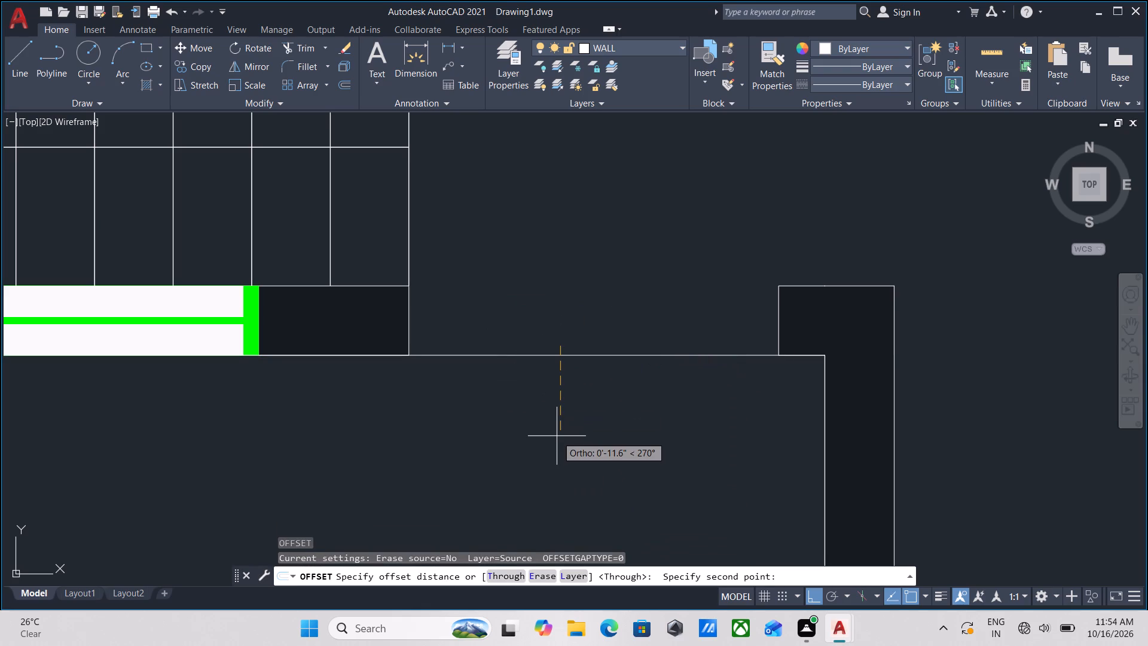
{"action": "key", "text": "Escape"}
Offset the horizontal line across the entrance opening by 7'2 toward the front of the house.
{"action": "left_click", "coordinate": [574, 403]}
{"action": "left_click", "coordinate": [521, 337]}
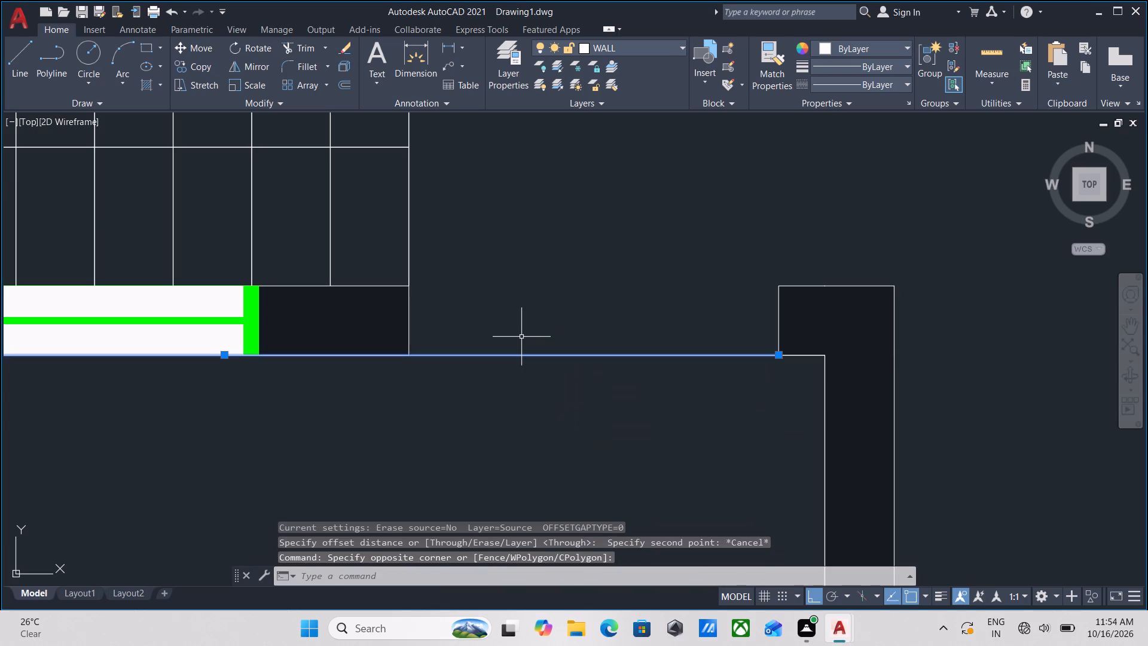
{"action": "key", "text": "o"}
{"action": "key", "text": "Return"}
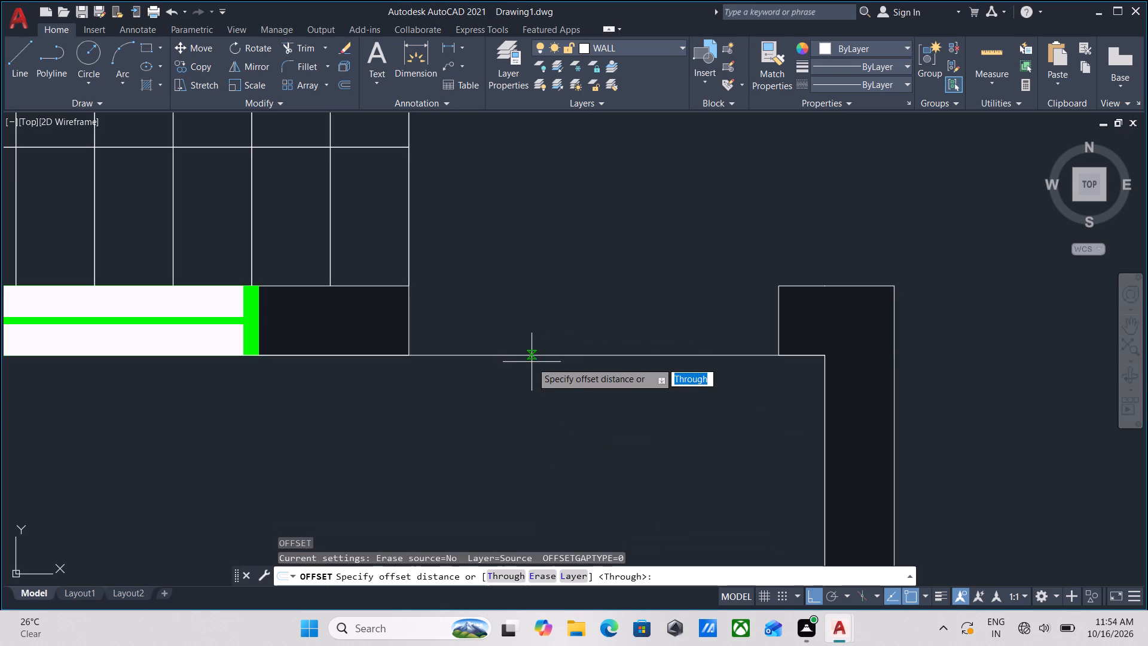
{"action": "left_click", "coordinate": [538, 358]}
{"action": "left_click", "coordinate": [534, 424]}
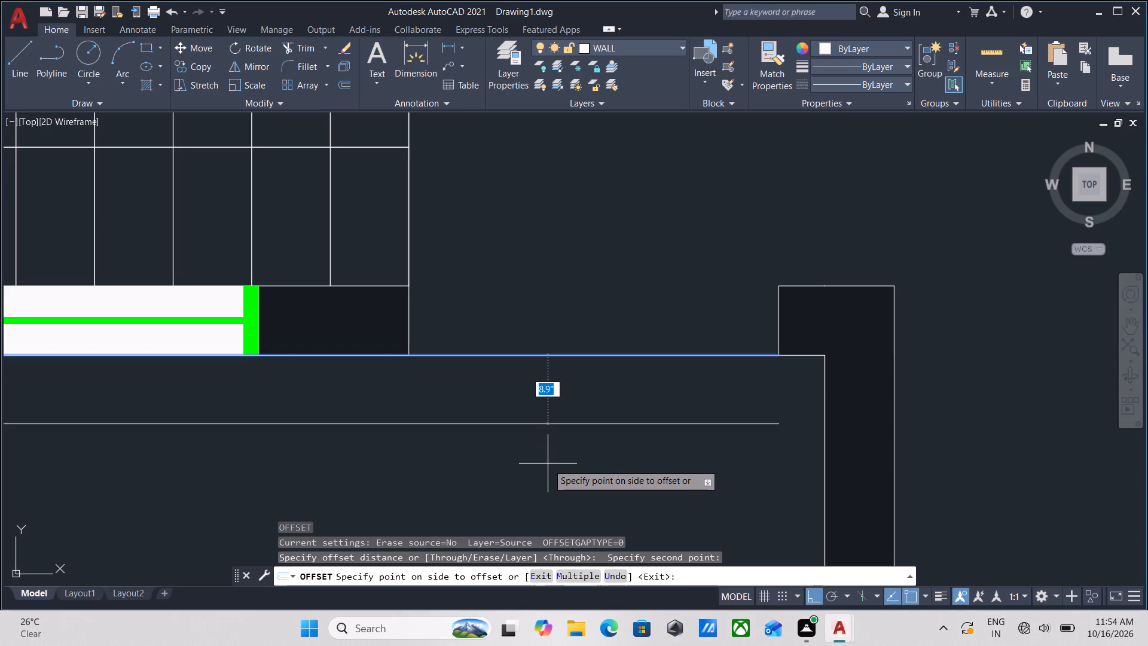
{"action": "type", "text": "7'"}
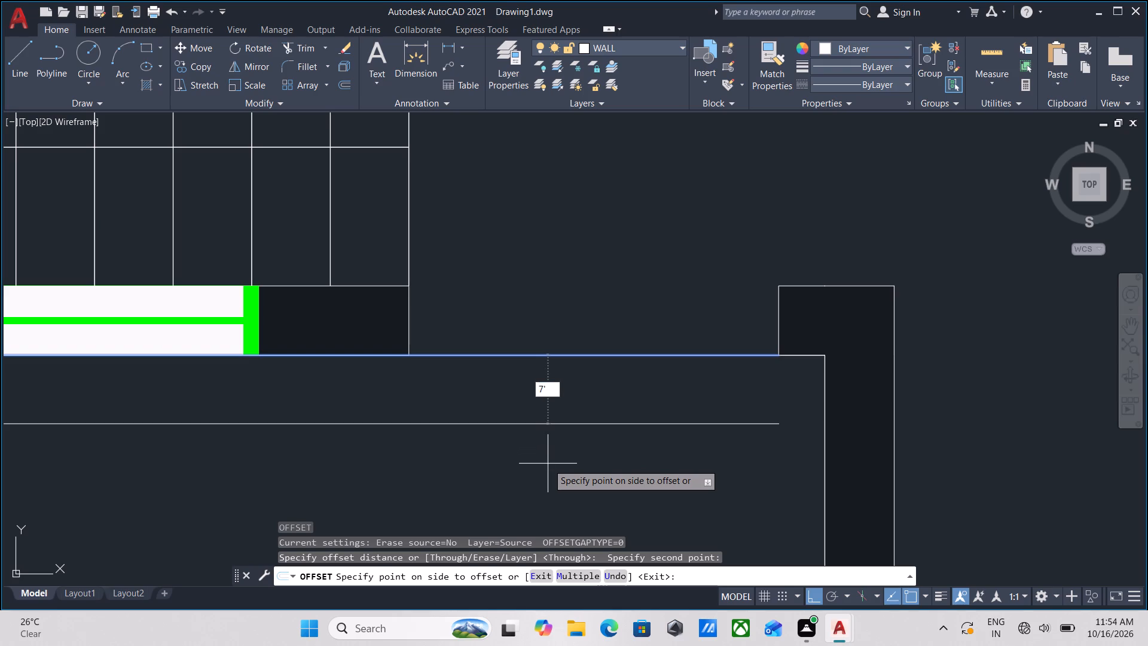
{"action": "key", "text": "2"}
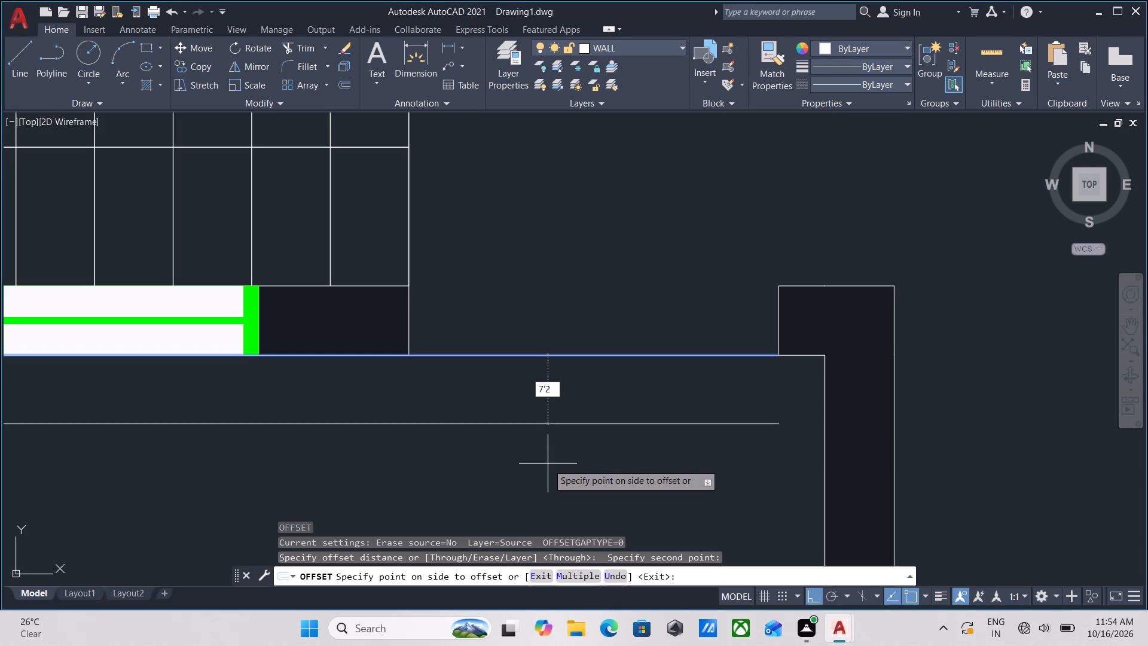
{"action": "key", "text": "Return"}
Offset the new front line a further 4.5" outward to form the second face of a thin wall.
{"action": "scroll", "coordinate": [548, 464], "scroll_direction": "down", "scroll_amount": 3}
{"action": "middle_click_drag", "start_coordinate": [548, 462], "coordinate": [587, 293]}
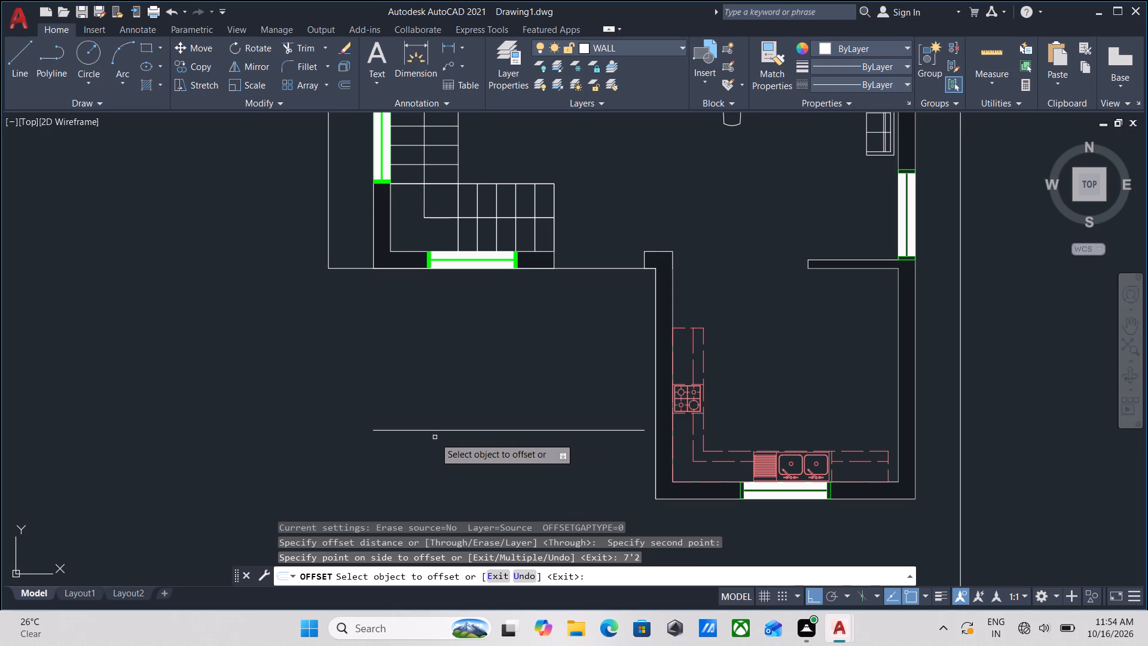
{"action": "left_click", "coordinate": [440, 428]}
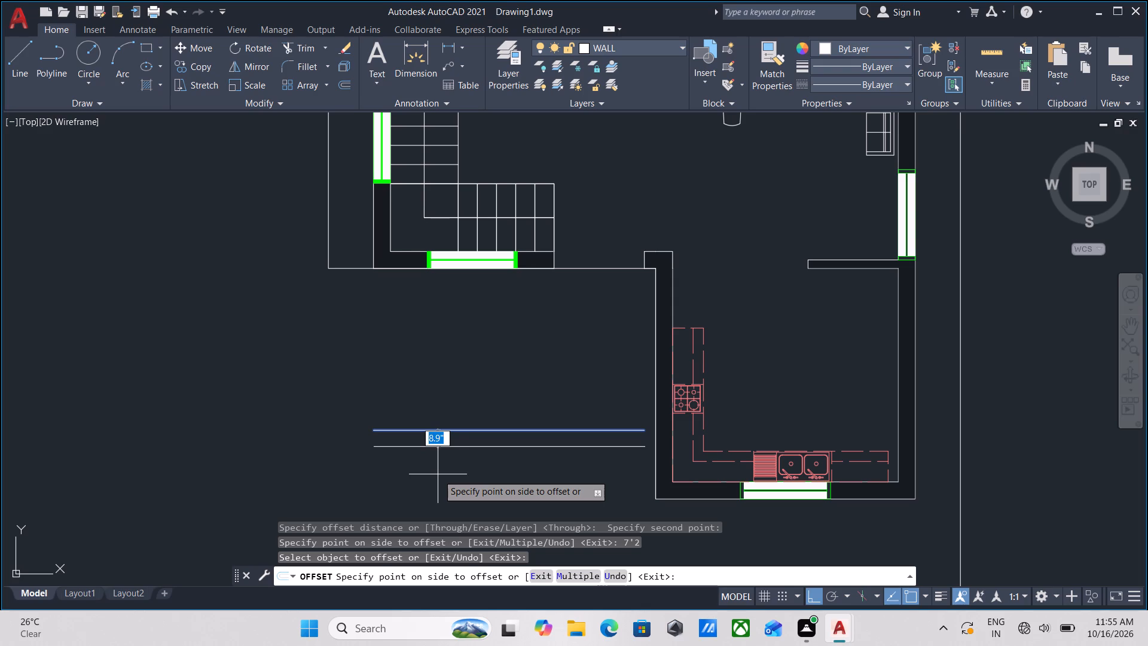
{"action": "key", "text": "4"}
{"action": "key", "text": "4"}
{"action": "key", "text": "4"}
{"action": "key", "text": "4"}
{"action": "key", "text": "4"}
{"action": "key", "text": "period"}
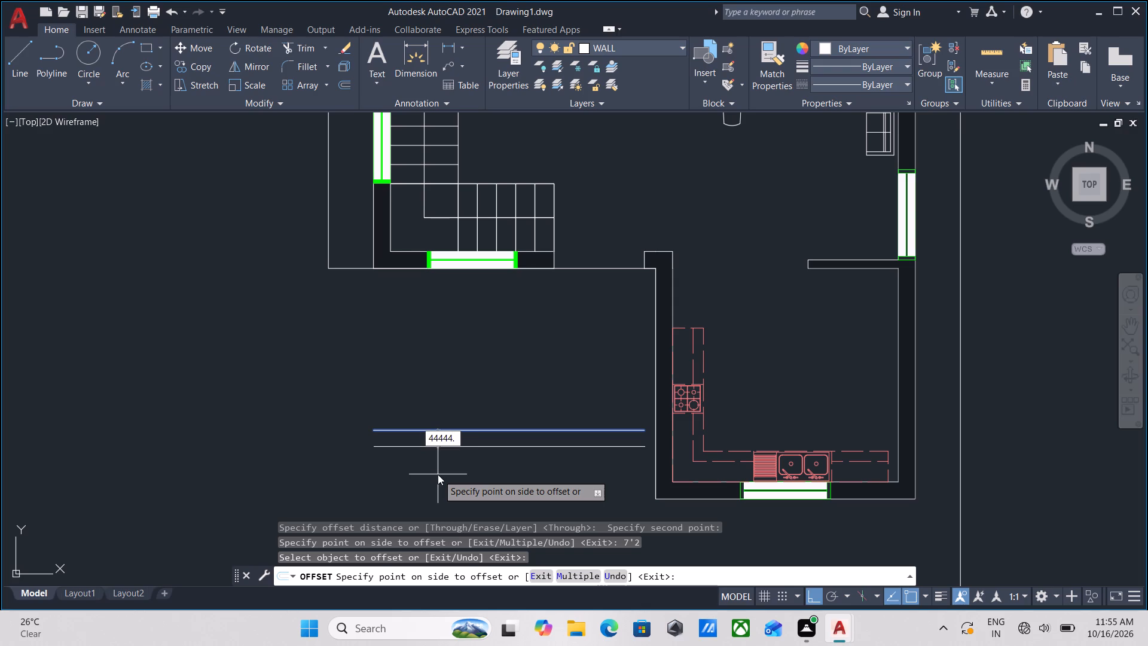
{"action": "key", "text": "BackSpace"}
{"action": "key", "text": "BackSpace"}
{"action": "key", "text": "BackSpace"}
{"action": "key", "text": "BackSpace"}
{"action": "key", "text": "BackSpace"}
{"action": "key", "text": "BackSpace"}
{"action": "key", "text": "BackSpace"}
{"action": "key", "text": "BackSpace"}
{"action": "key", "text": "BackSpace"}
{"action": "key", "text": "BackSpace"}
{"action": "key", "text": "4"}
{"action": "type", "text": ".5"}
{"action": "key", "text": "shift+quotedbl"}
{"action": "key", "text": "Return"}
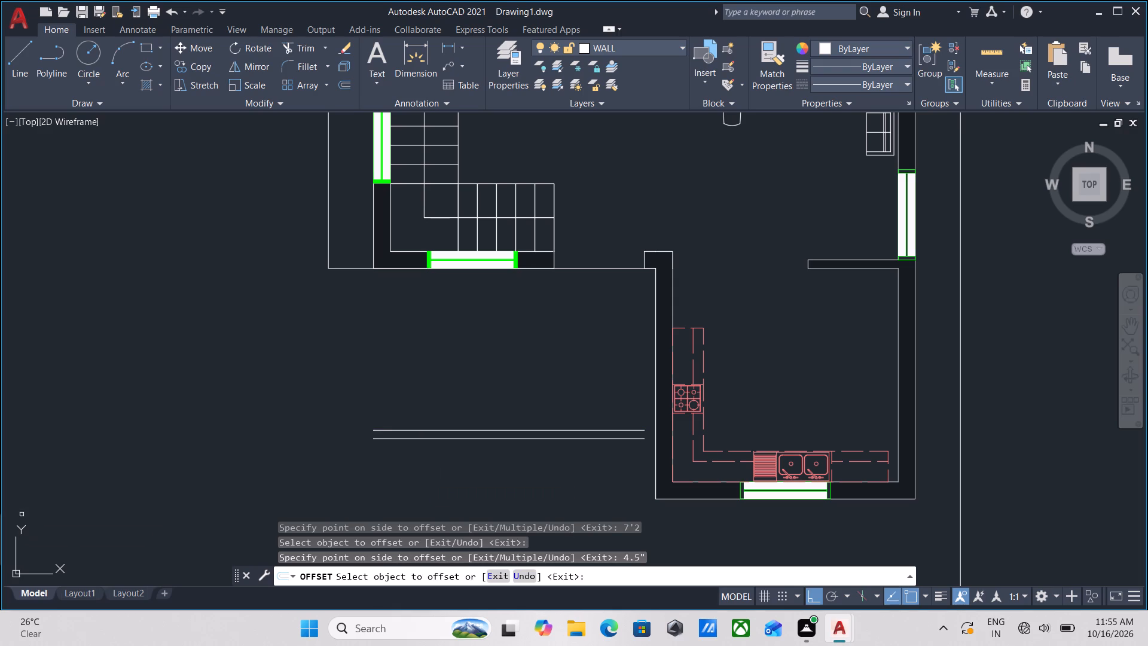
{"action": "scroll", "coordinate": [484, 438], "scroll_direction": "up", "scroll_amount": 2}
{"action": "key", "text": "Escape"}
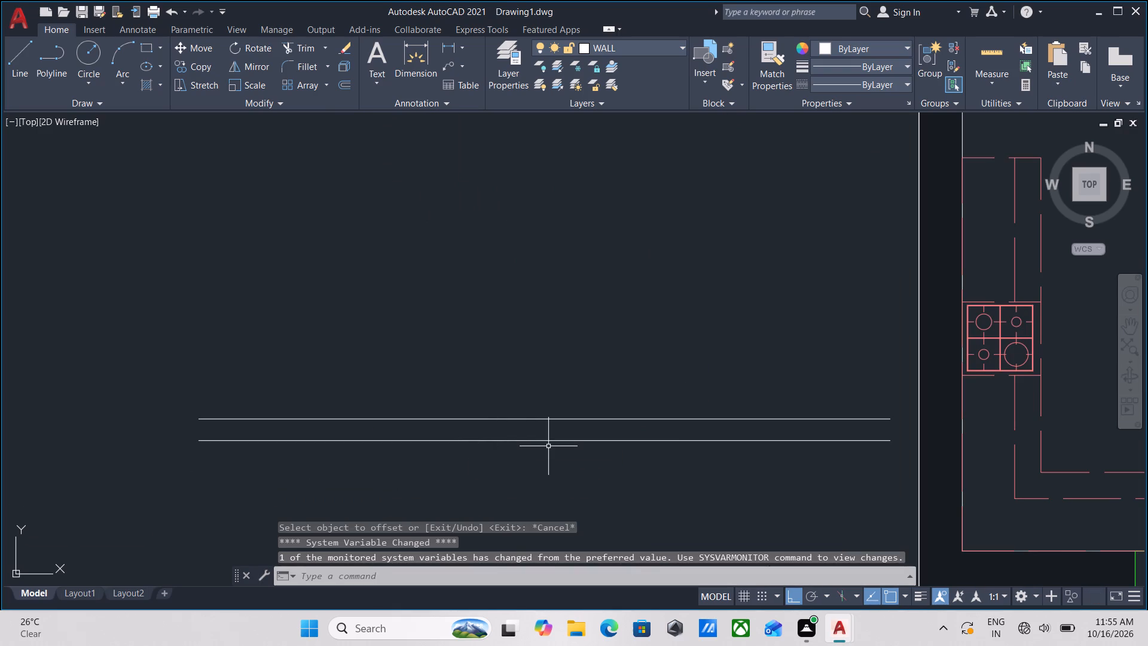
Extend both faces of the new thin front wall to meet the kitchen's outer wall.
{"action": "middle_click_drag", "start_coordinate": [645, 446], "coordinate": [610, 464]}
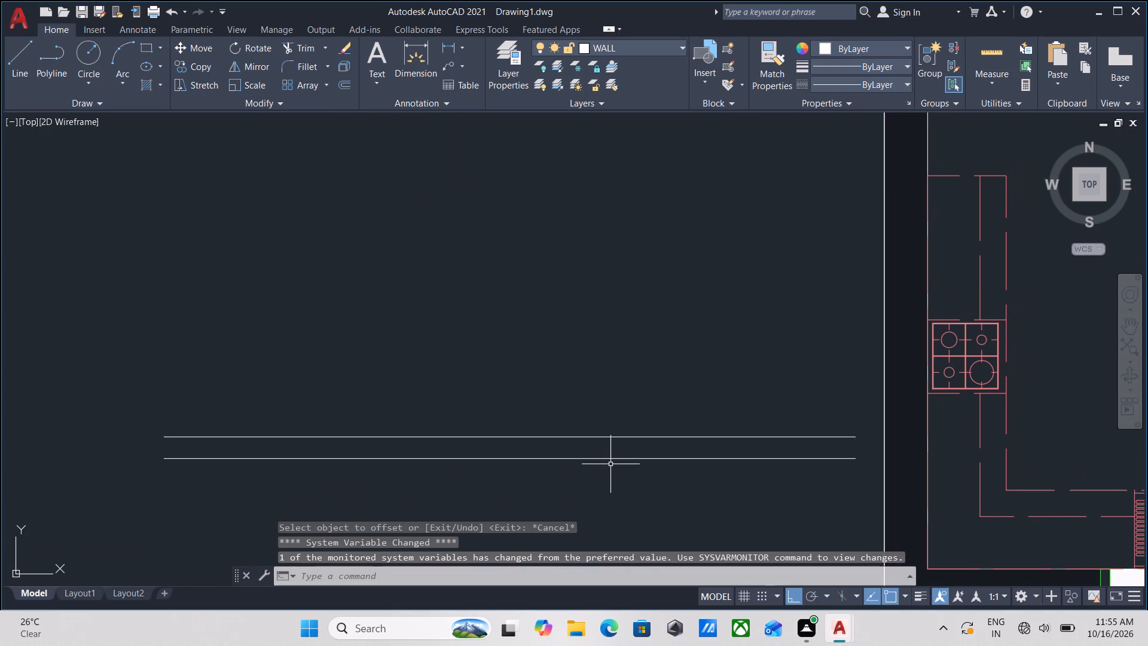
{"action": "type", "text": "EX"}
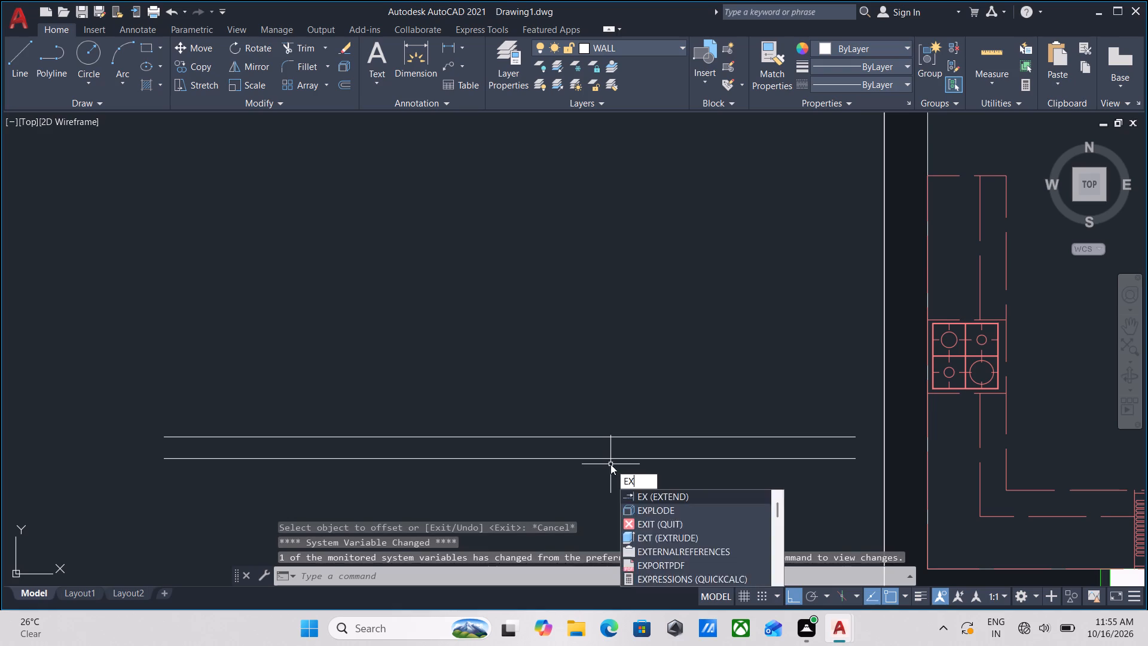
{"action": "key", "text": "Return"}
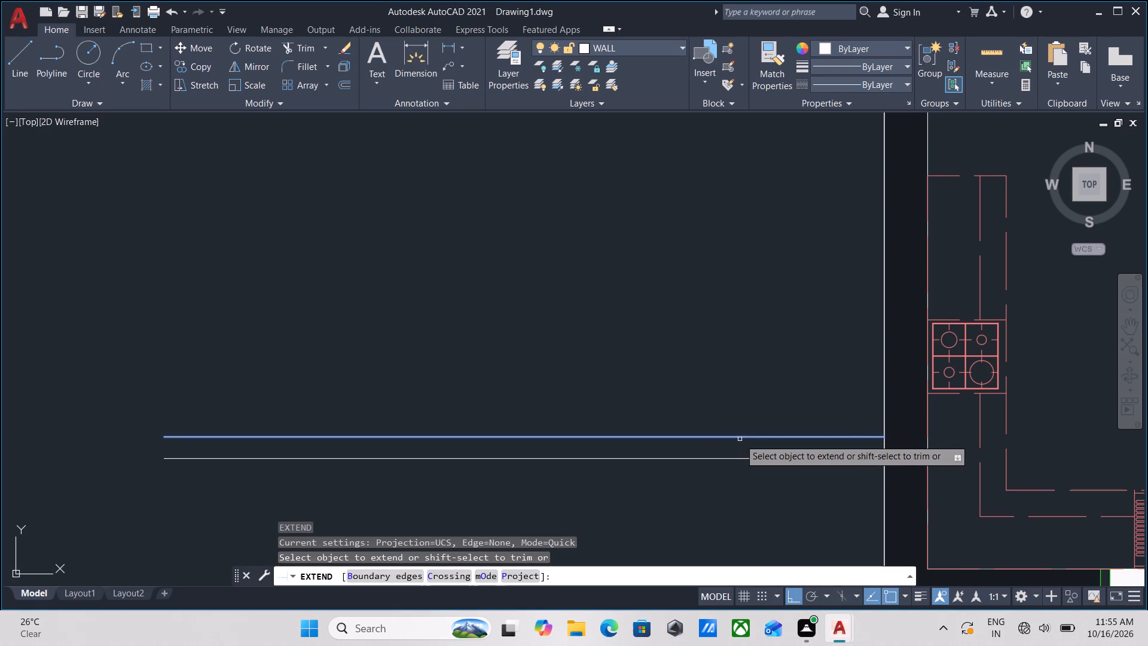
{"action": "left_click", "coordinate": [740, 439]}
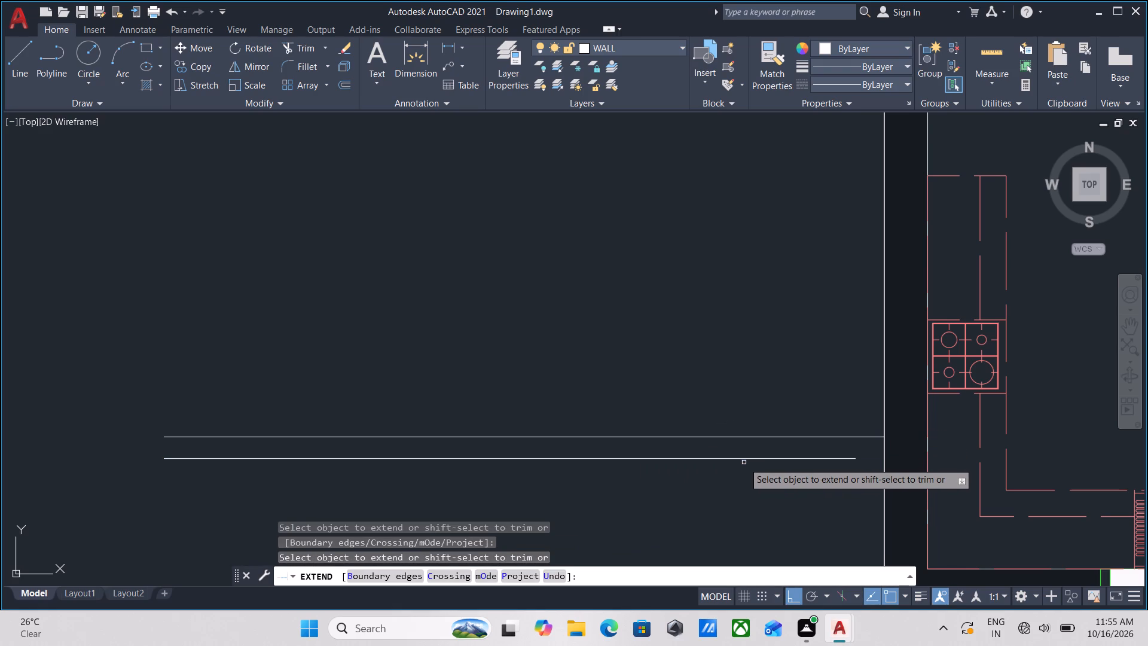
{"action": "left_click", "coordinate": [744, 459]}
{"action": "scroll", "coordinate": [262, 419], "scroll_direction": "down", "scroll_amount": 1}
{"action": "middle_click_drag", "start_coordinate": [262, 419], "coordinate": [483, 477]}
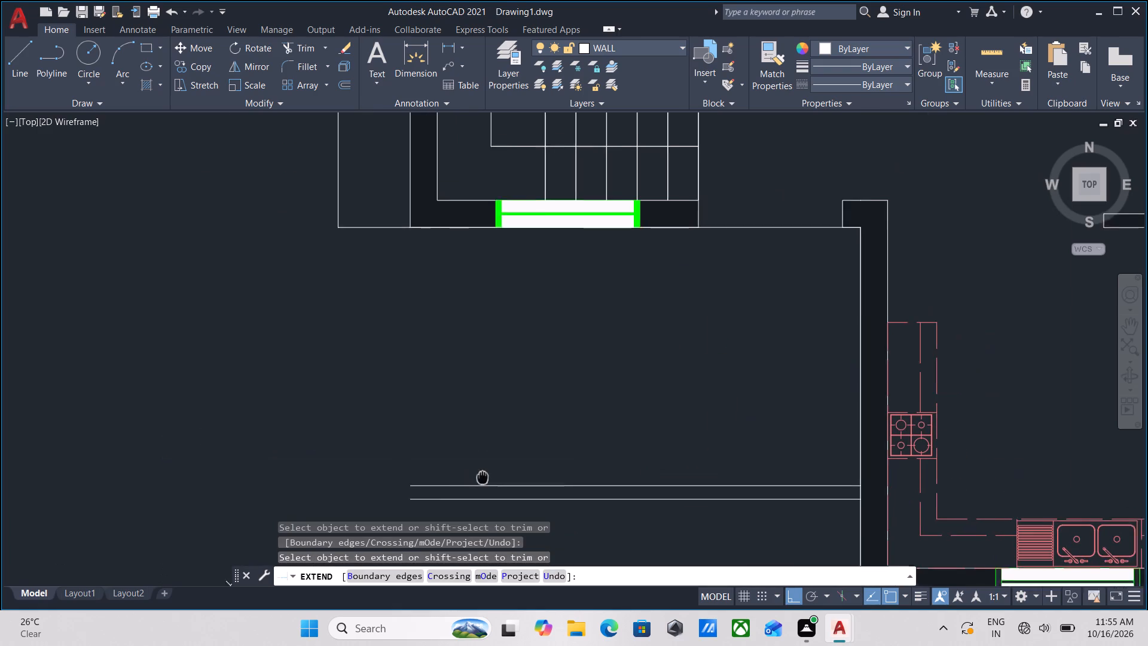
{"action": "key", "text": "Escape"}
Draw a vertical line from the outer wall corner below the staircase to the end of the front wall's outer face.
{"action": "middle_click_drag", "start_coordinate": [404, 476], "coordinate": [406, 474]}
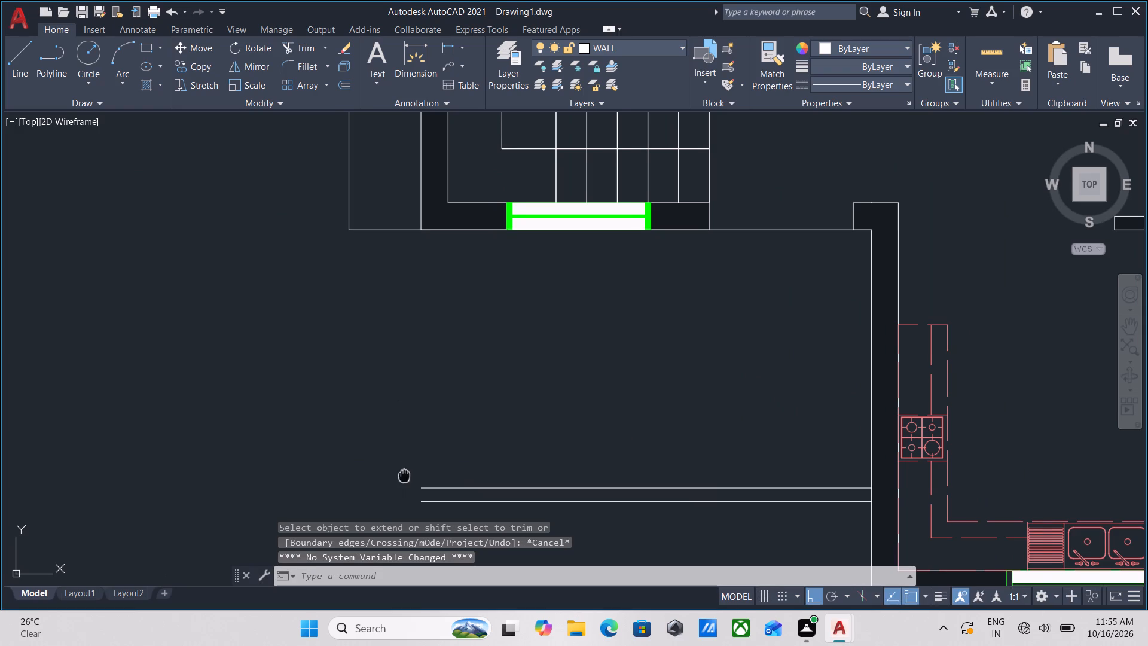
{"action": "middle_click_drag", "start_coordinate": [406, 474], "coordinate": [436, 459]}
{"action": "middle_click_drag", "start_coordinate": [452, 436], "coordinate": [454, 444]}
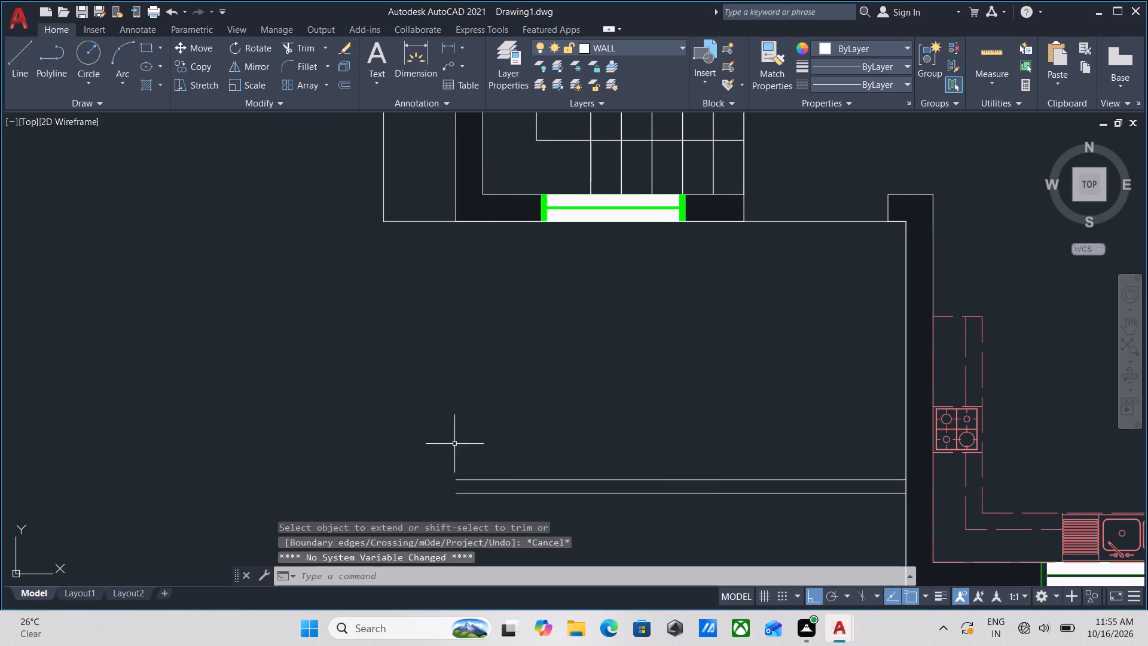
{"action": "key", "text": "l"}
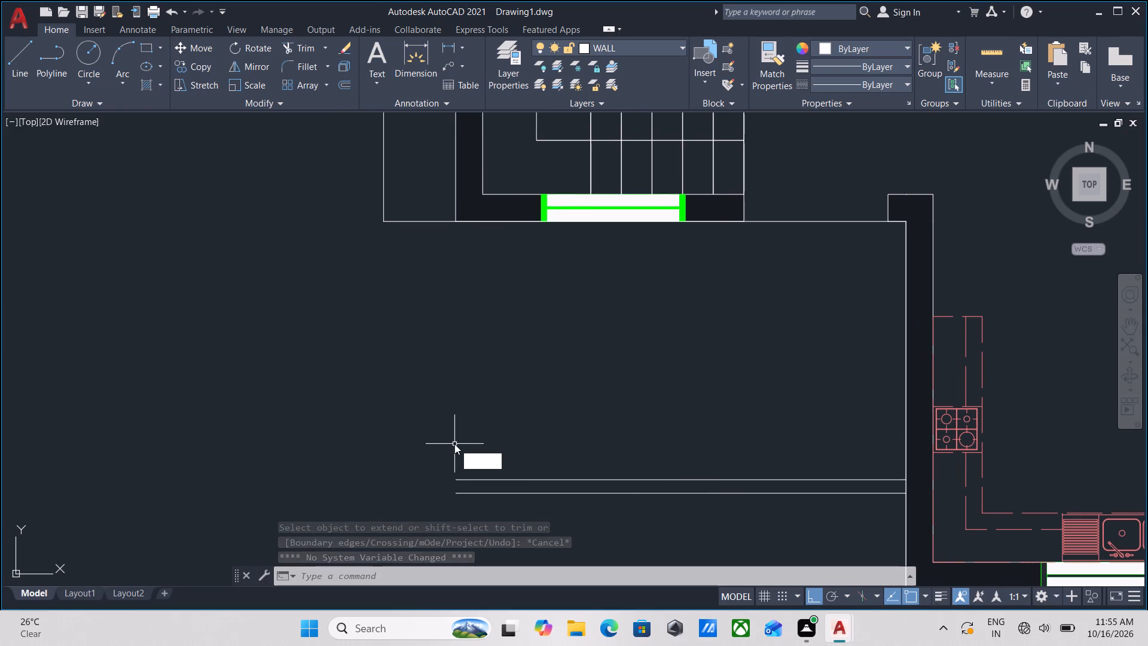
{"action": "key", "text": "Return"}
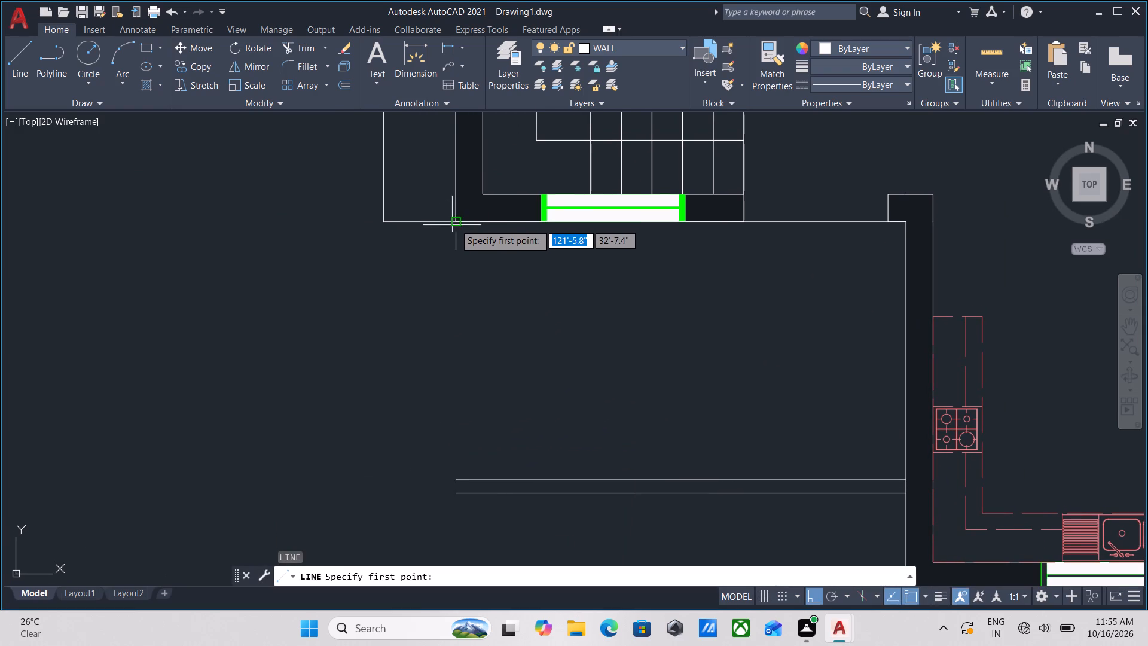
{"action": "left_click", "coordinate": [457, 221]}
{"action": "middle_click_drag", "start_coordinate": [486, 450], "coordinate": [497, 383]}
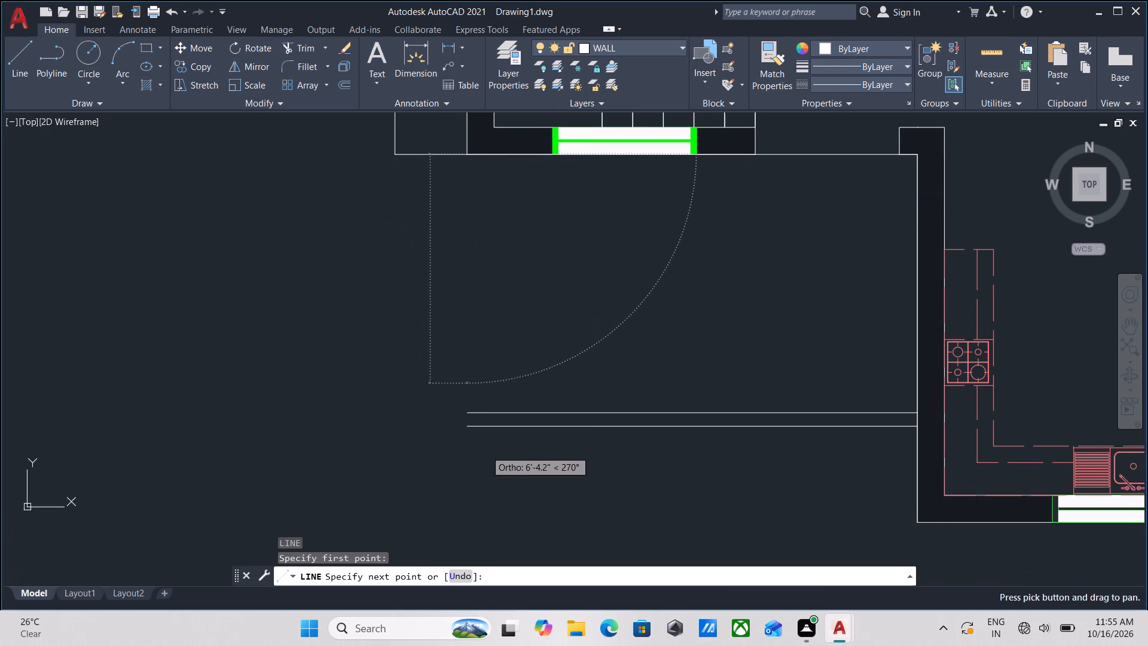
{"action": "left_click", "coordinate": [466, 429]}
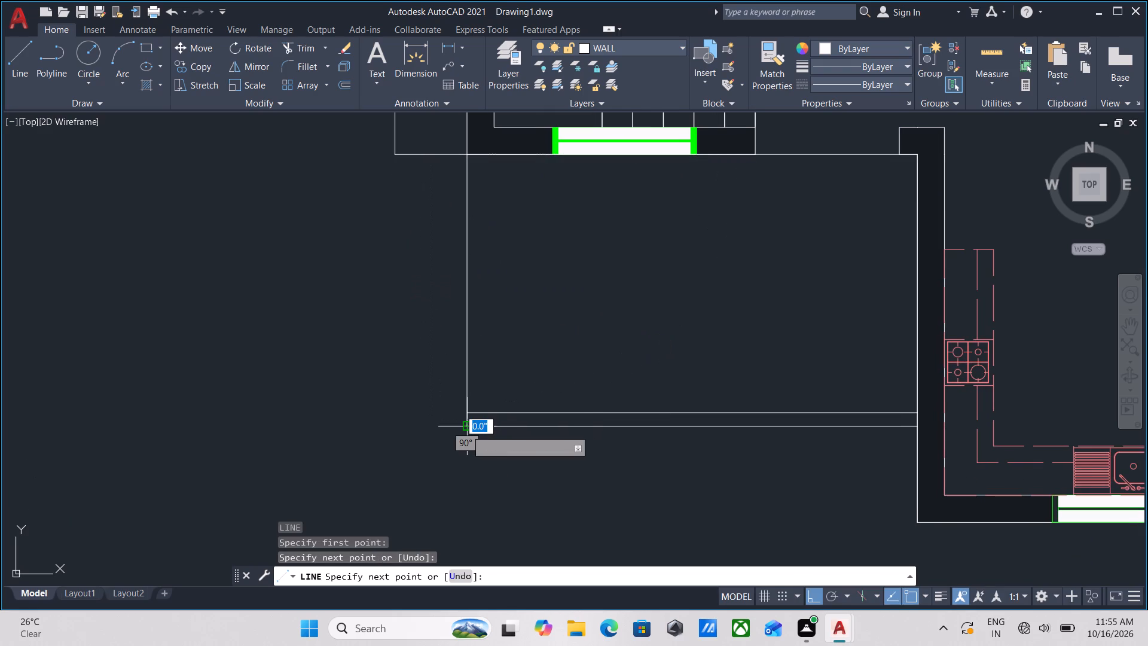
{"action": "key", "text": "Escape"}
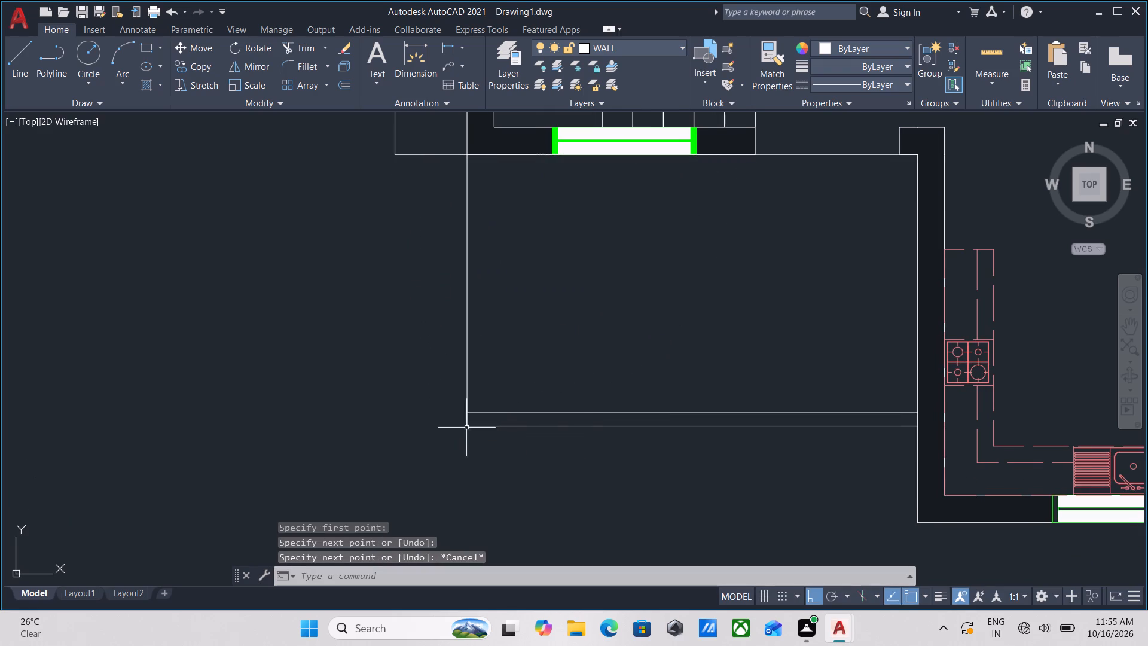
Offset the new vertical side line 4.5" inward to form the second face of the side wall.
{"action": "left_click", "coordinate": [472, 343]}
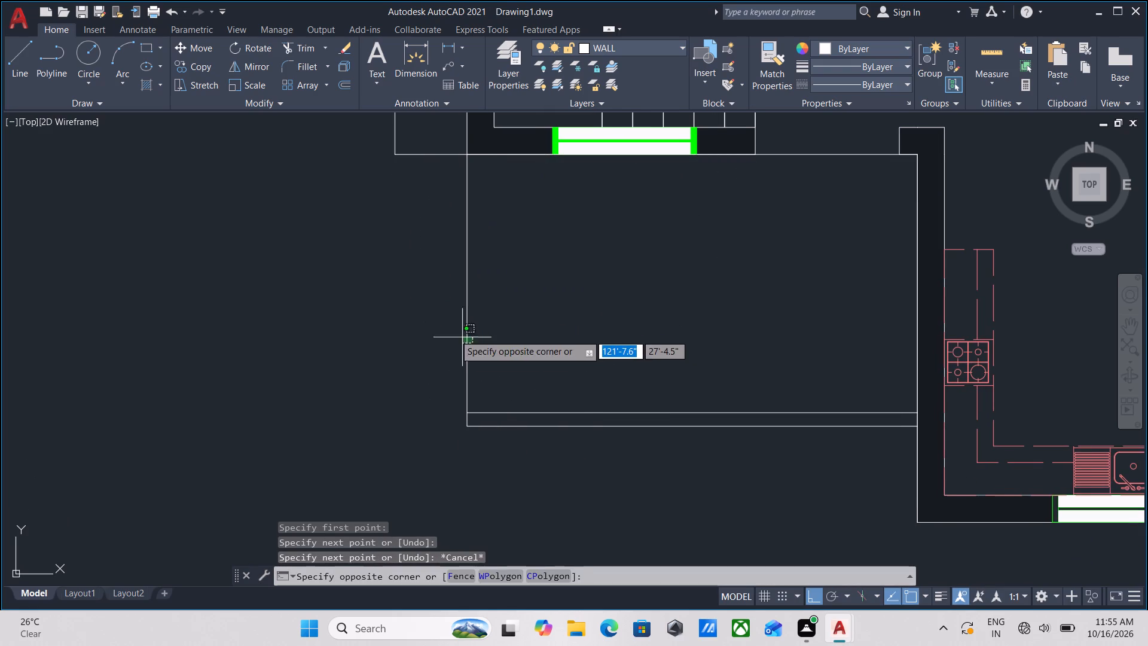
{"action": "left_click", "coordinate": [442, 330]}
{"action": "key", "text": "o"}
{"action": "key", "text": "Return"}
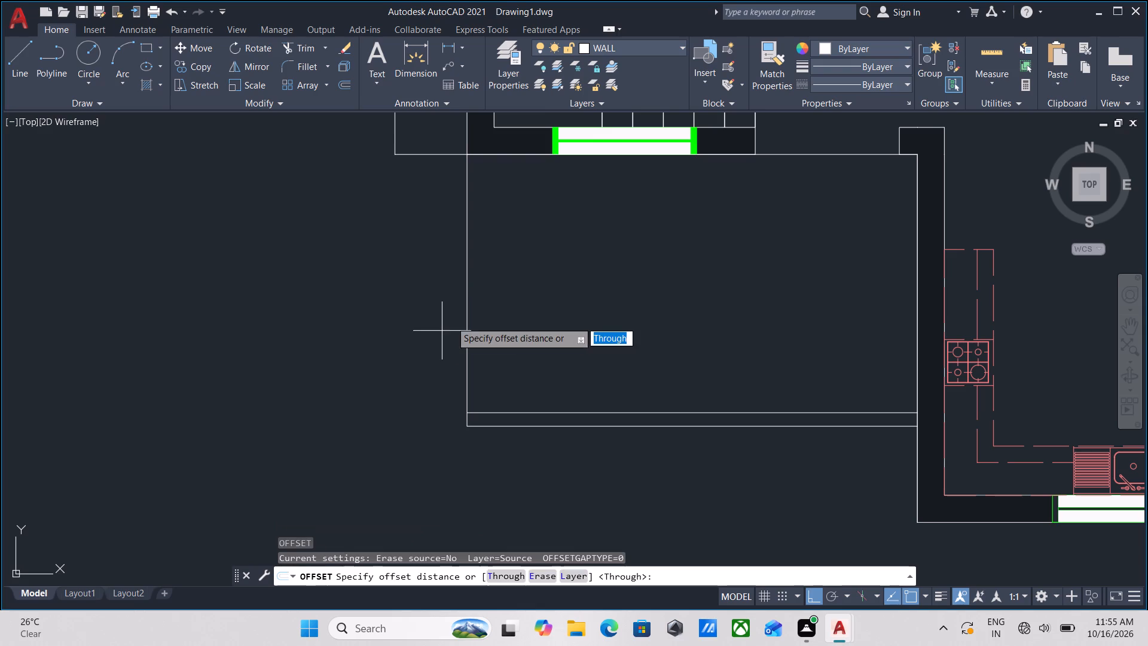
{"action": "left_click", "coordinate": [468, 291]}
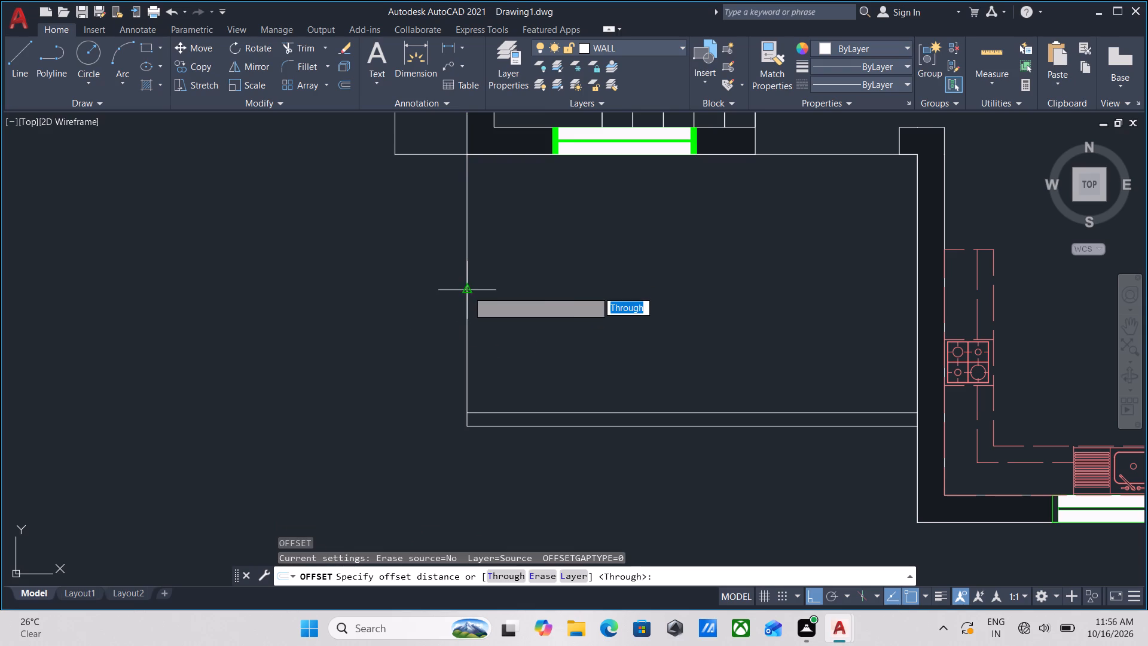
{"action": "left_click", "coordinate": [521, 290]}
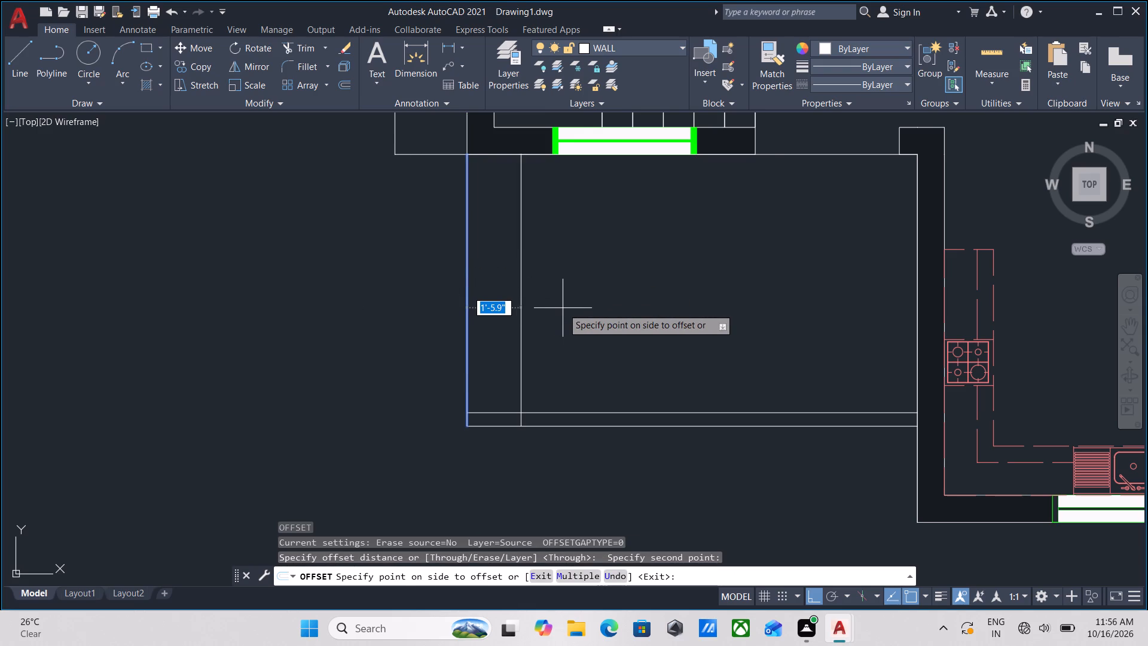
{"action": "type", "text": "4.5"}
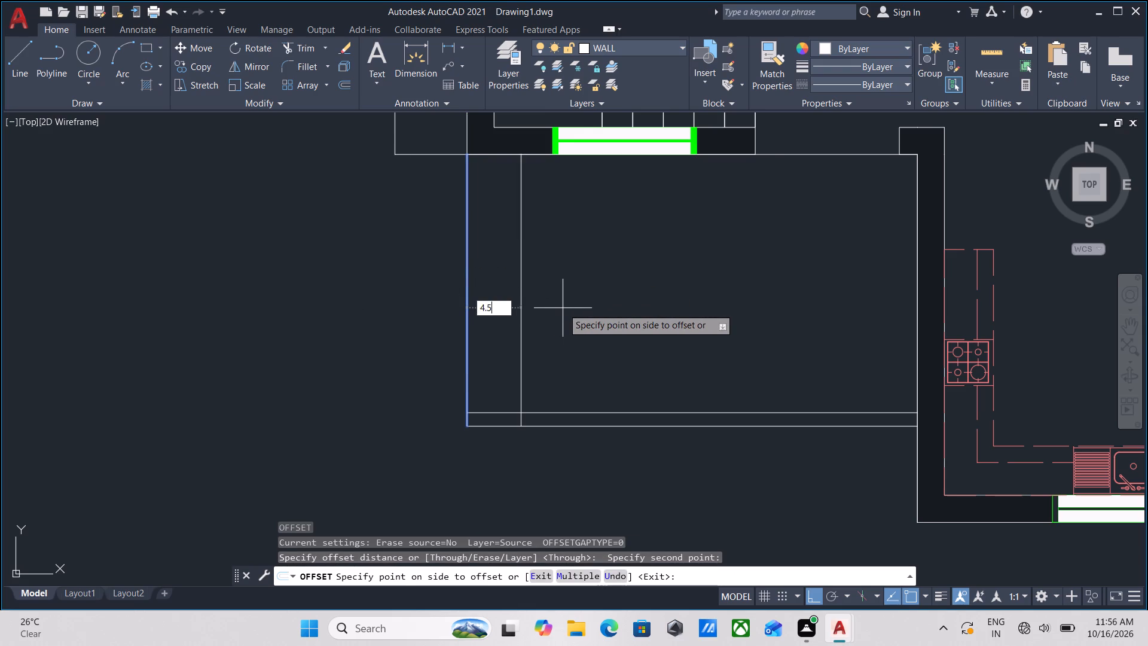
{"action": "key", "text": "Return"}
{"action": "key", "text": "Escape"}
Trim the overlapping inner line ends where the new side wall meets the front wall to clean up the corner.
{"action": "scroll", "coordinate": [530, 468], "scroll_direction": "up", "scroll_amount": 1}
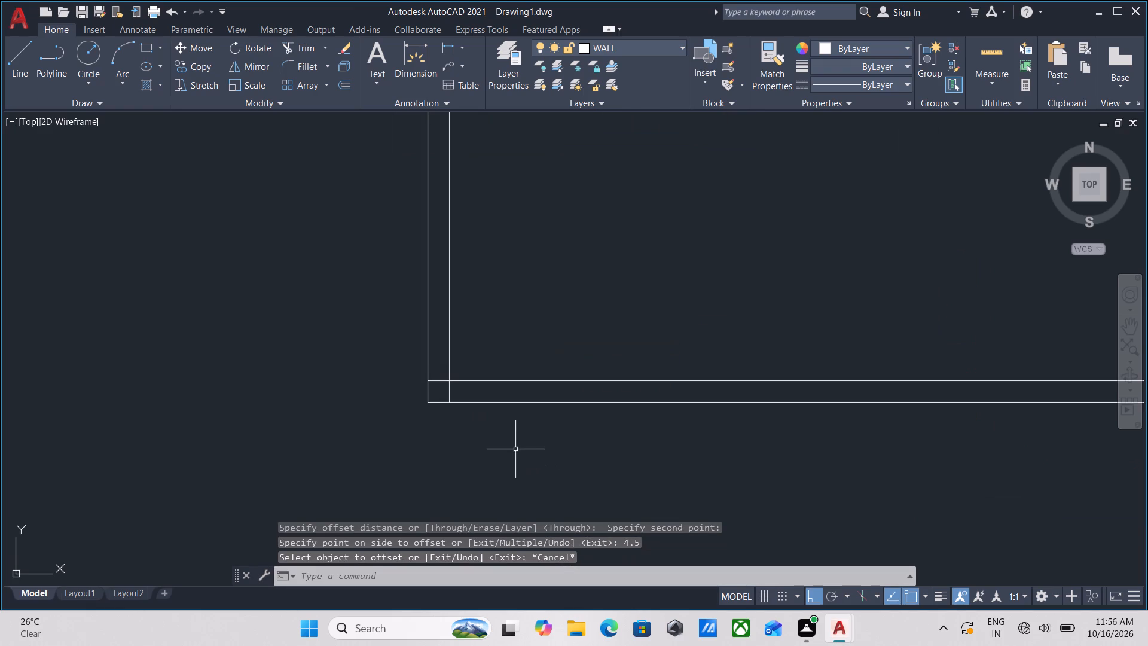
{"action": "middle_click", "coordinate": [515, 449]}
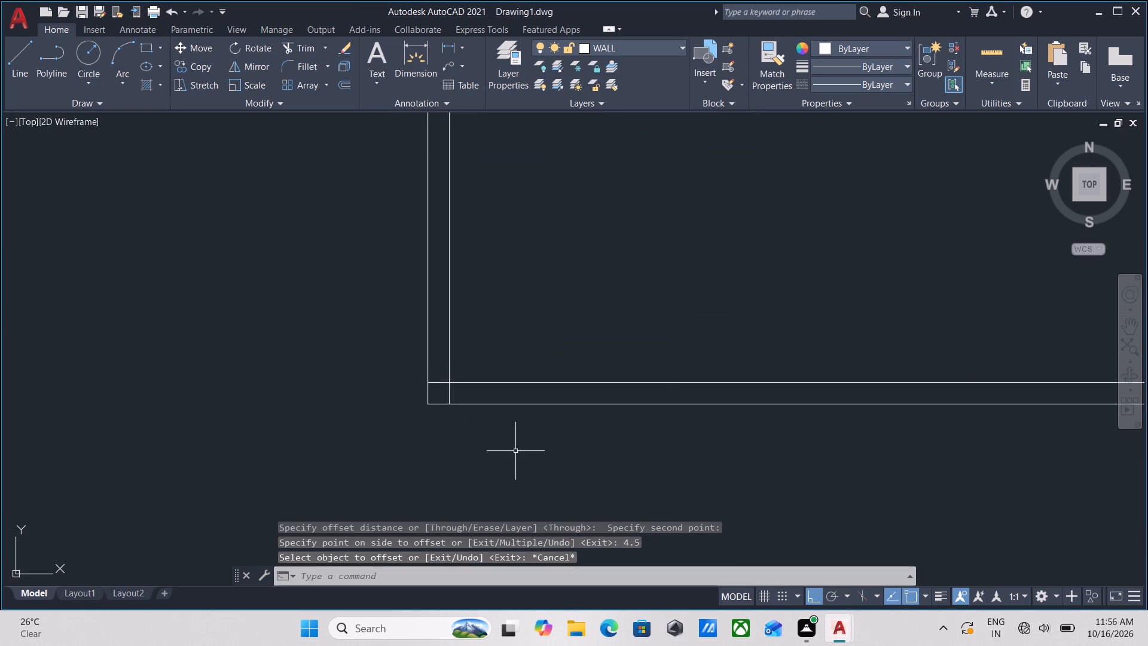
{"action": "type", "text": "TR"}
{"action": "key", "text": "Return"}
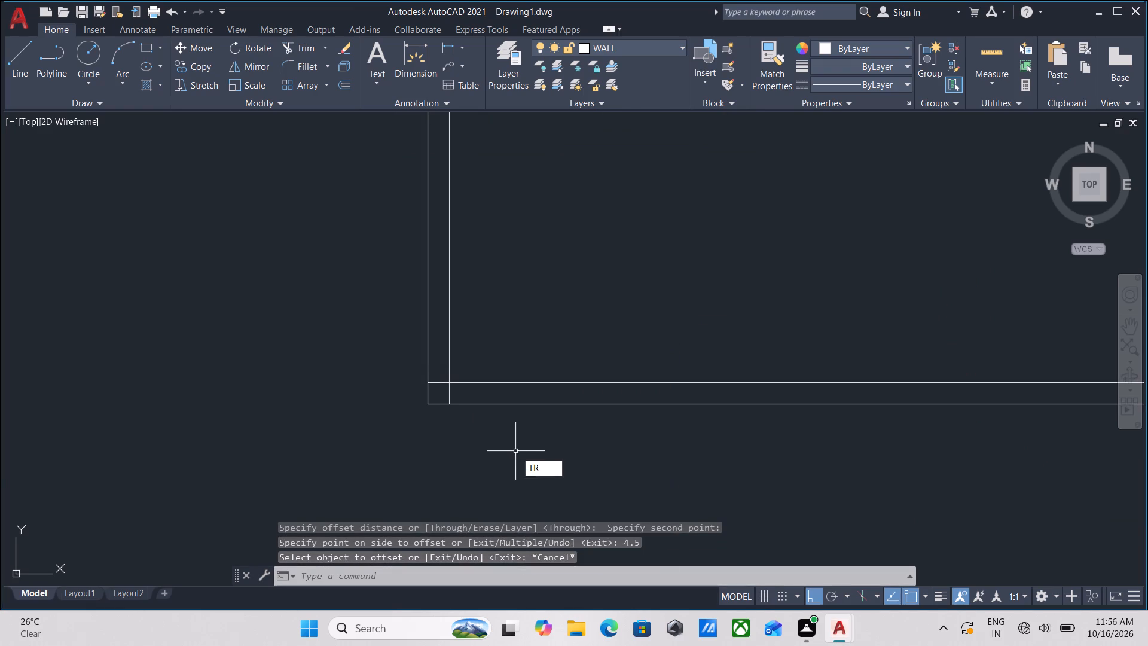
{"action": "left_click", "coordinate": [457, 391]}
{"action": "left_click", "coordinate": [443, 392]}
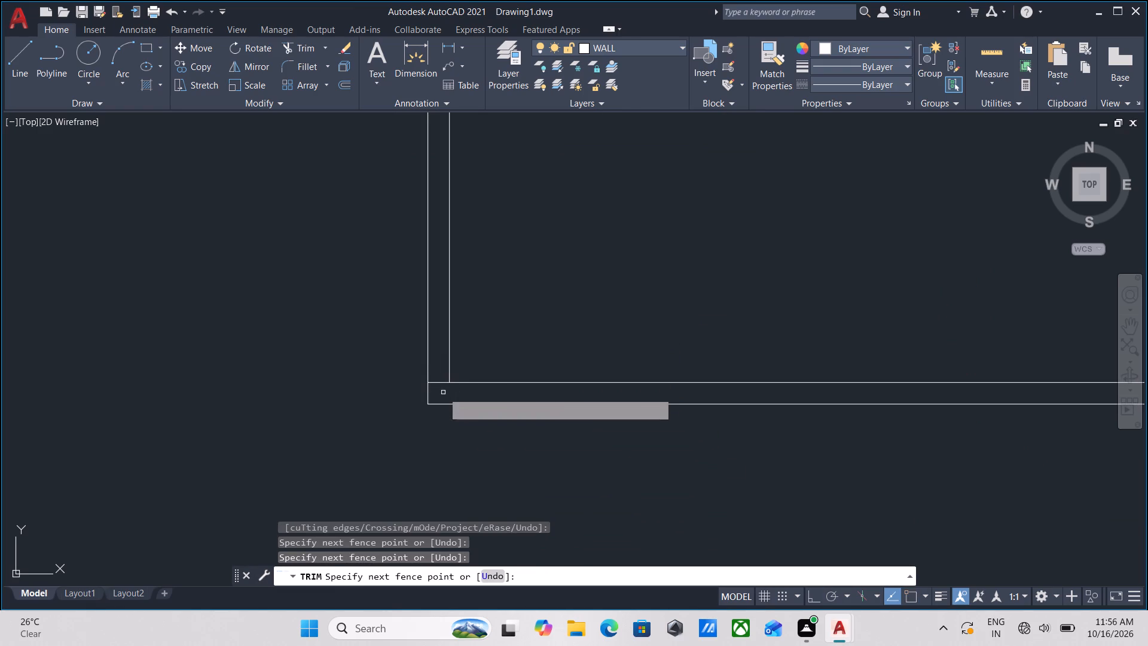
{"action": "left_click", "coordinate": [440, 393]}
{"action": "left_click", "coordinate": [439, 355]}
Examine the new enclosure below the staircase and compare it with the original floor plan's entrance and front area.
{"action": "scroll", "coordinate": [540, 319], "scroll_direction": "down", "scroll_amount": 2}
{"action": "middle_click_drag", "start_coordinate": [540, 319], "coordinate": [554, 488]}
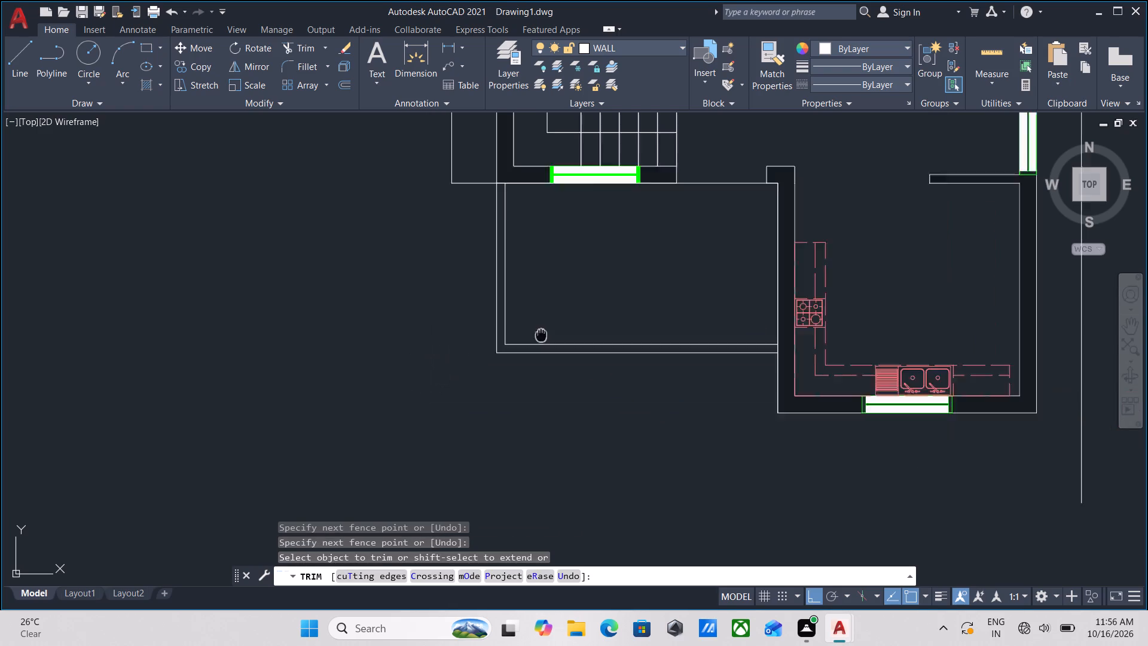
{"action": "middle_click_drag", "start_coordinate": [554, 488], "coordinate": [554, 504]}
{"action": "scroll", "coordinate": [499, 389], "scroll_direction": "up", "scroll_amount": 3}
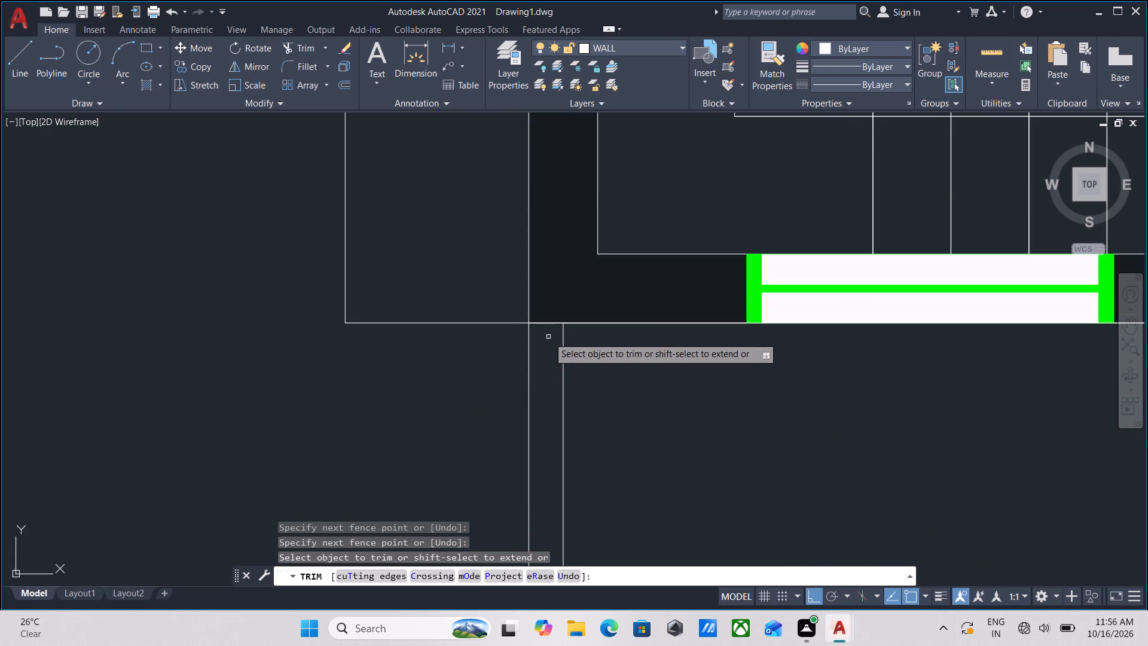
{"action": "scroll", "coordinate": [550, 339], "scroll_direction": "down", "scroll_amount": 4}
{"action": "middle_click_drag", "start_coordinate": [650, 420], "coordinate": [596, 339]}
{"action": "middle_click_drag", "start_coordinate": [706, 448], "coordinate": [654, 381]}
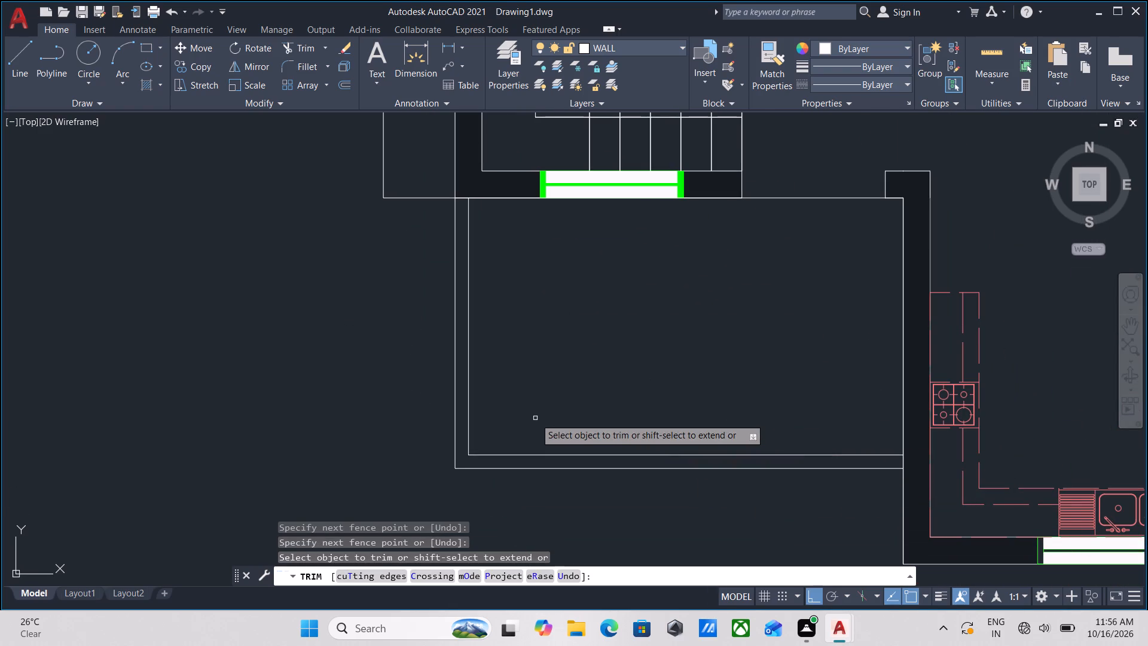
{"action": "scroll", "coordinate": [516, 421], "scroll_direction": "down", "scroll_amount": 2}
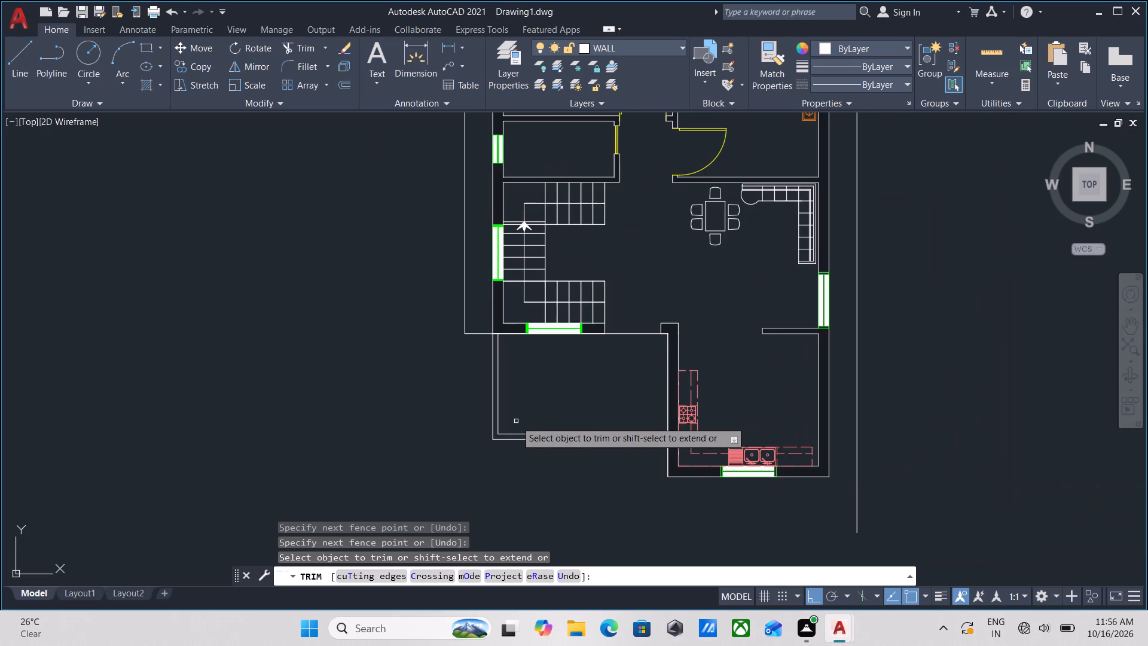
{"action": "middle_click_drag", "start_coordinate": [517, 422], "coordinate": [533, 479]}
{"action": "scroll", "coordinate": [533, 479], "scroll_direction": "down", "scroll_amount": 2}
{"action": "middle_click_drag", "start_coordinate": [533, 479], "coordinate": [526, 453]}
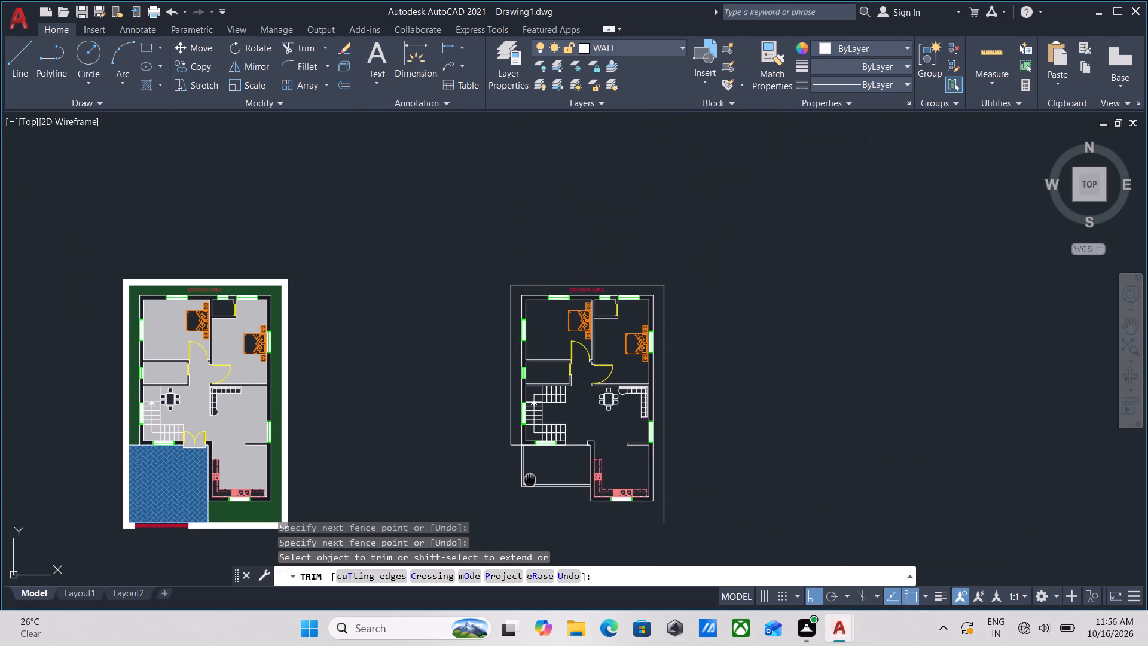
{"action": "middle_click_drag", "start_coordinate": [526, 453], "coordinate": [523, 436]}
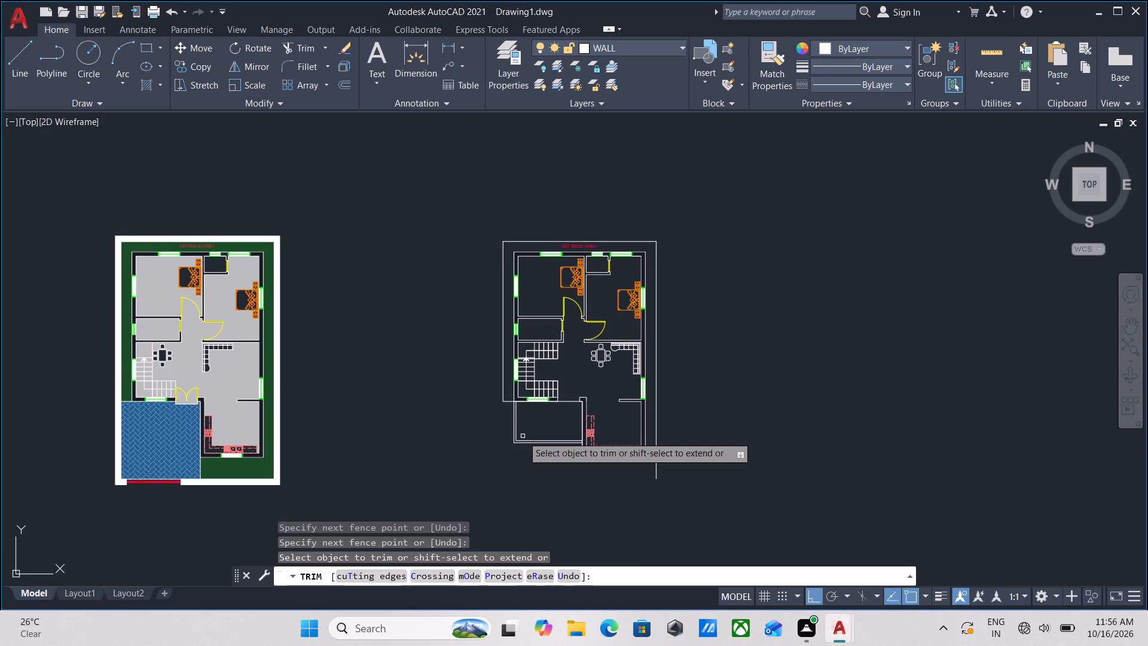
{"action": "scroll", "coordinate": [524, 458], "scroll_direction": "up", "scroll_amount": 3}
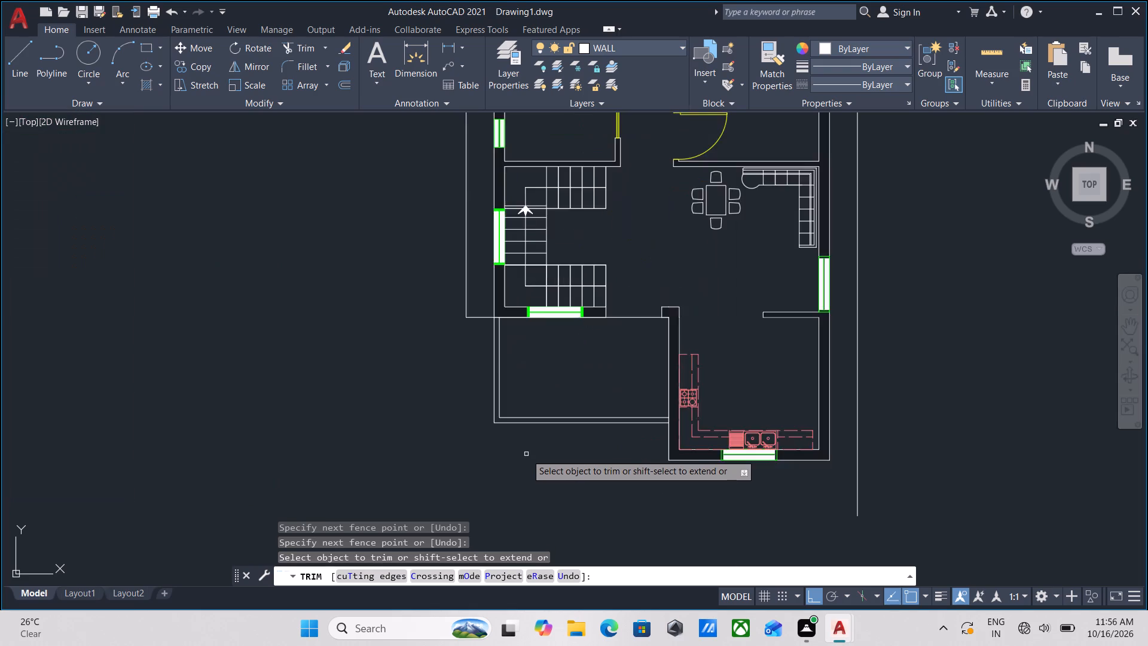
{"action": "scroll", "coordinate": [526, 454], "scroll_direction": "up", "scroll_amount": 1}
{"action": "middle_click_drag", "start_coordinate": [645, 337], "coordinate": [632, 370]}
{"action": "scroll", "coordinate": [632, 370], "scroll_direction": "down", "scroll_amount": 1}
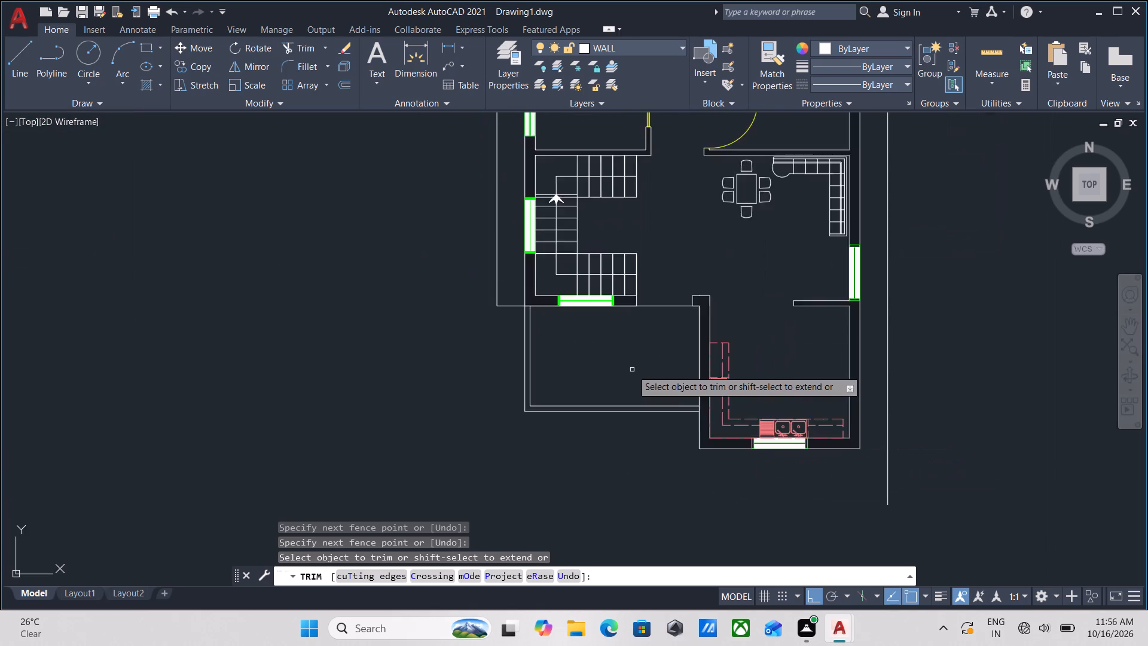
{"action": "scroll", "coordinate": [632, 370], "scroll_direction": "down", "scroll_amount": 1}
{"action": "middle_click_drag", "start_coordinate": [632, 370], "coordinate": [607, 385]}
{"action": "middle_click_drag", "start_coordinate": [607, 385], "coordinate": [627, 446]}
{"action": "scroll", "coordinate": [430, 413], "scroll_direction": "down", "scroll_amount": 1}
{"action": "middle_click_drag", "start_coordinate": [430, 413], "coordinate": [493, 385]}
{"action": "scroll", "coordinate": [431, 386], "scroll_direction": "up", "scroll_amount": 1}
{"action": "middle_click_drag", "start_coordinate": [431, 386], "coordinate": [443, 380]}
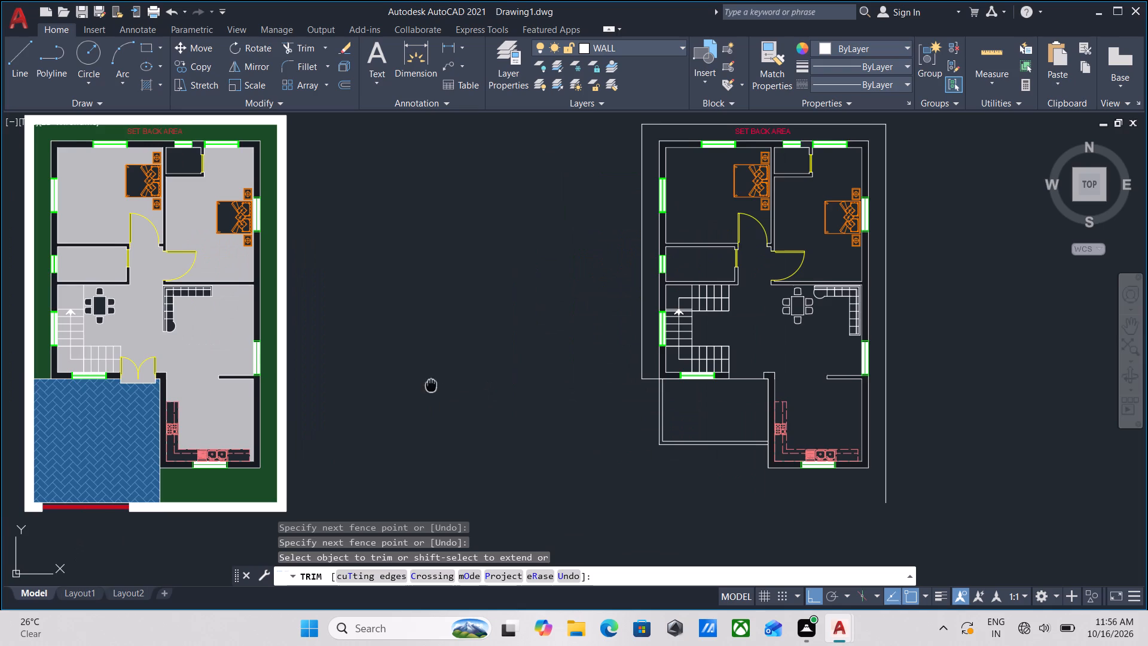
{"action": "middle_click_drag", "start_coordinate": [443, 380], "coordinate": [529, 343]}
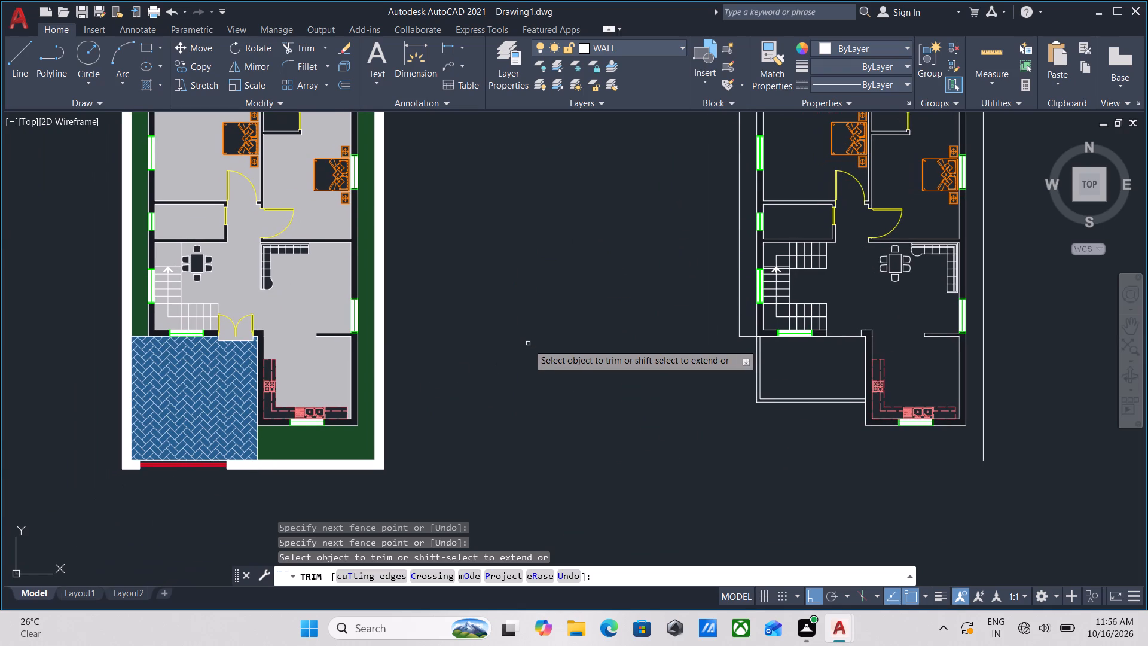
{"action": "middle_click_drag", "start_coordinate": [528, 343], "coordinate": [469, 366]}
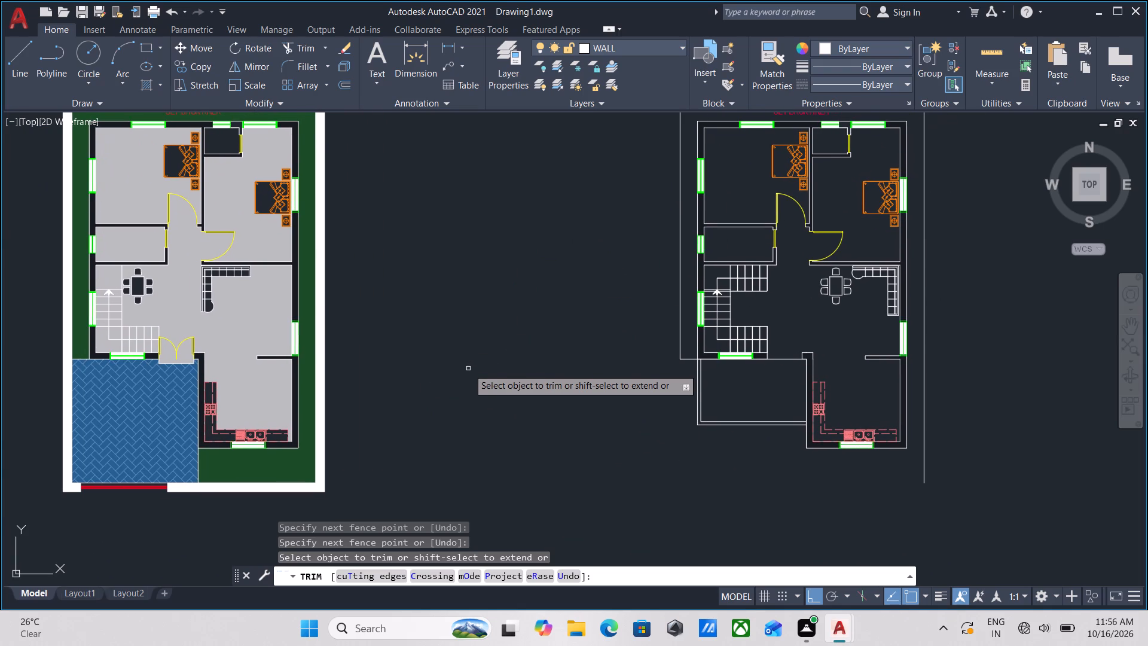
{"action": "middle_click_drag", "start_coordinate": [491, 349], "coordinate": [332, 373]}
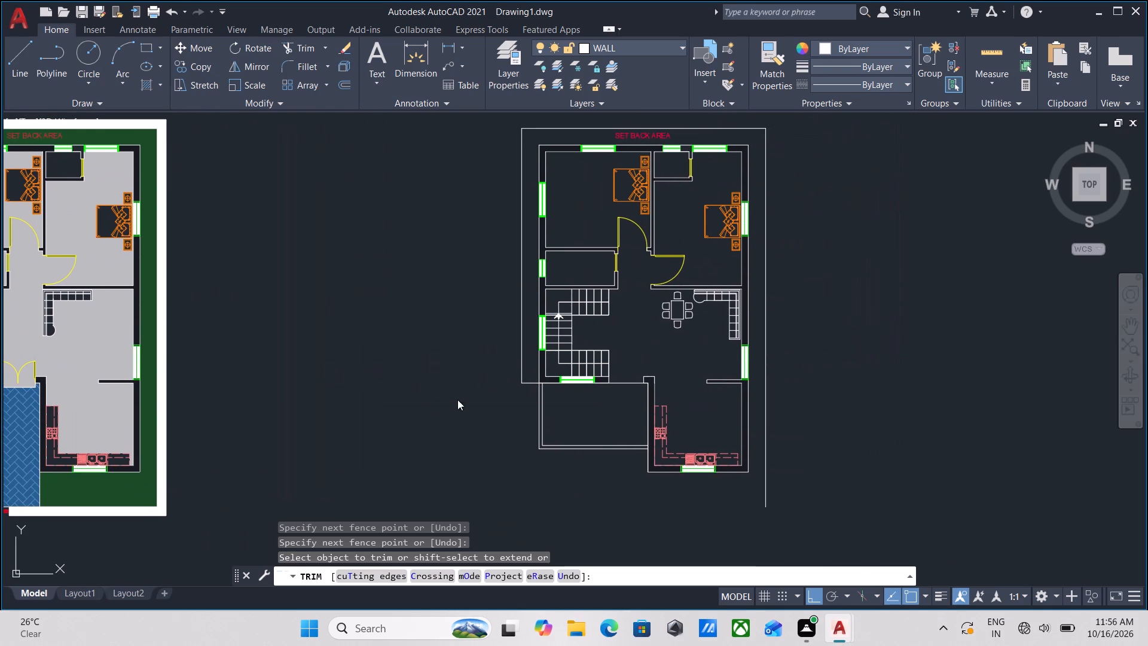
{"action": "scroll", "coordinate": [528, 434], "scroll_direction": "up", "scroll_amount": 2}
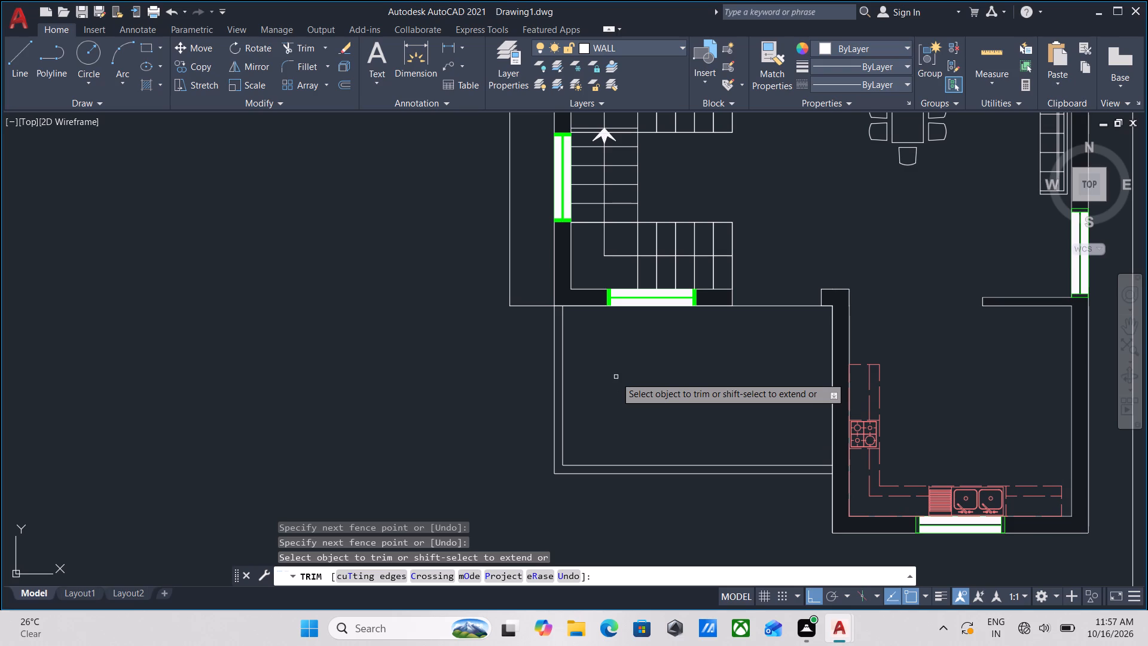
{"action": "key", "text": "Escape"}
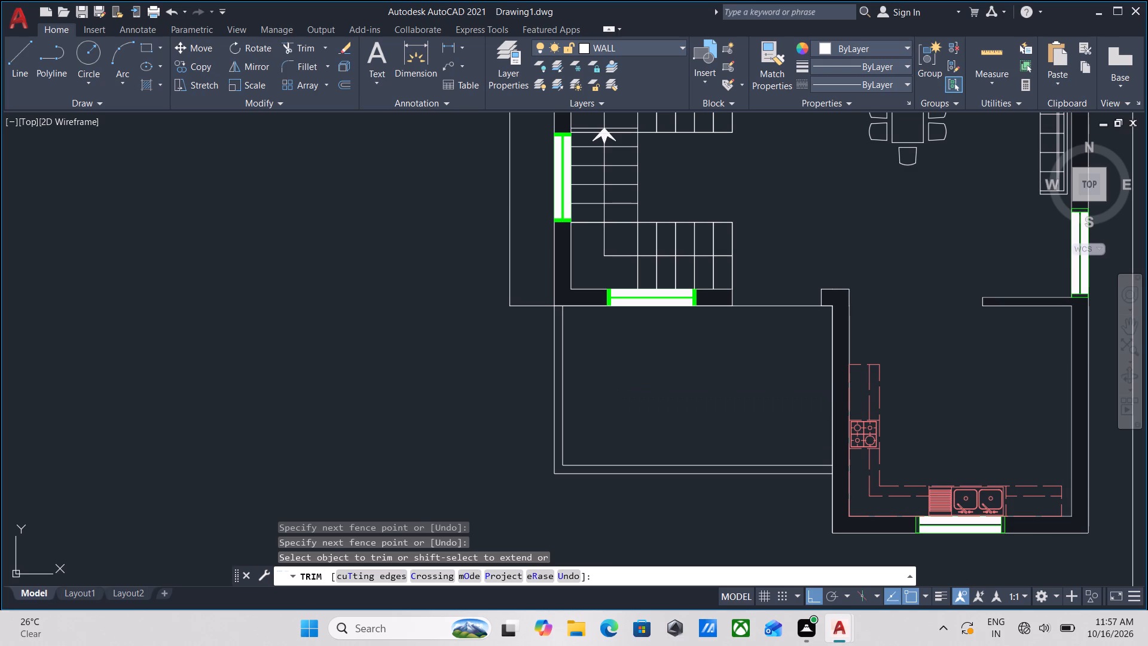
Draw a line 2'4" horizontally outward from the staircase's outer wall corner, continuing 11'8" straight down past the front enclosure.
{"action": "middle_click_drag", "start_coordinate": [593, 371], "coordinate": [600, 399]}
{"action": "key", "text": "l"}
{"action": "key", "text": "Return"}
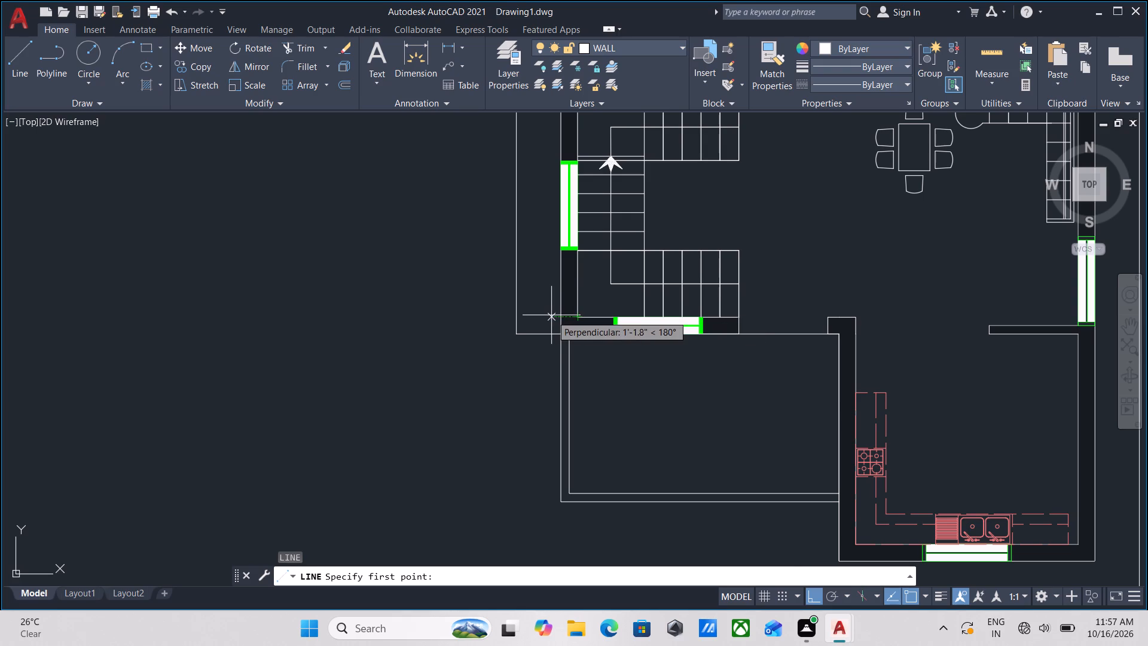
{"action": "left_click", "coordinate": [560, 316]}
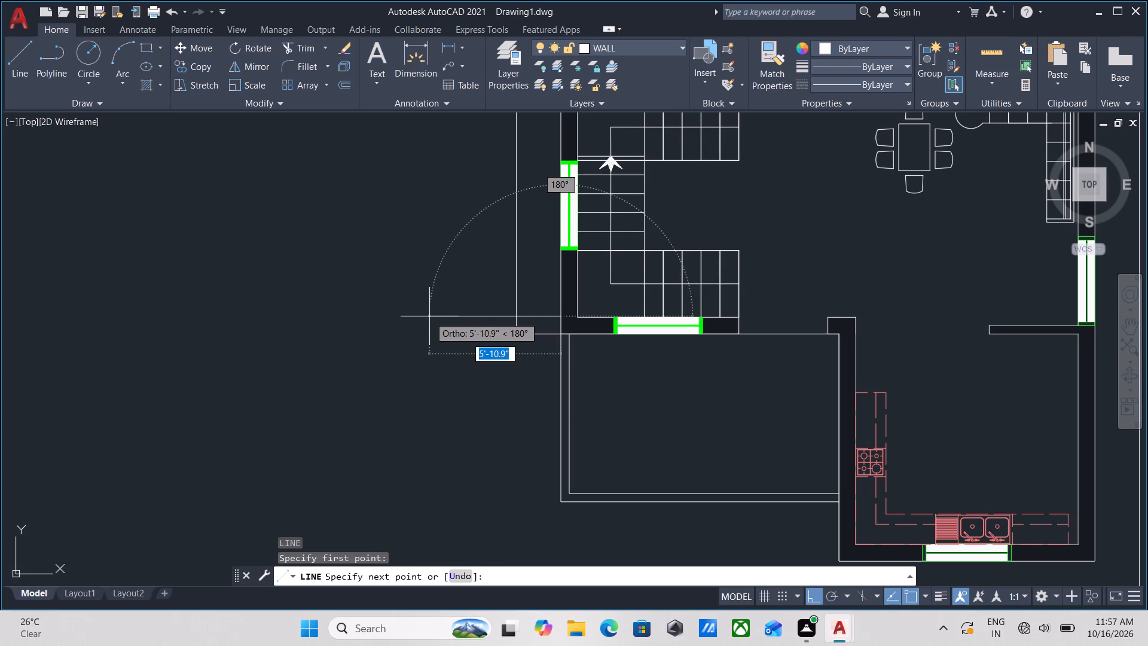
{"action": "type", "text": "2'4"}
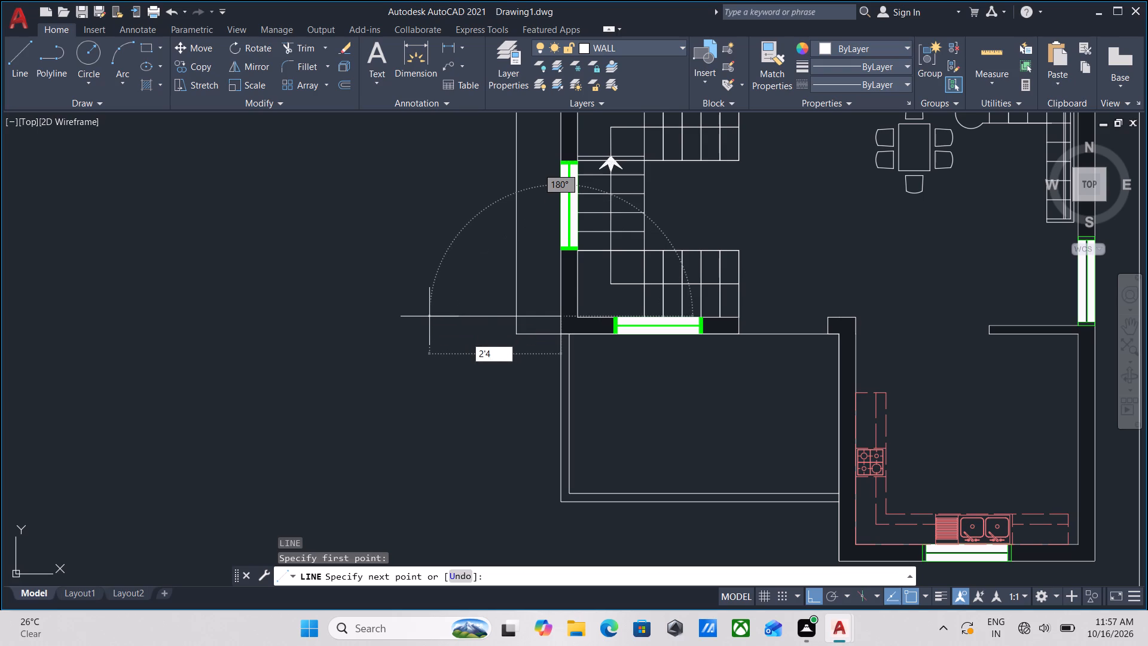
{"action": "key", "text": "Return"}
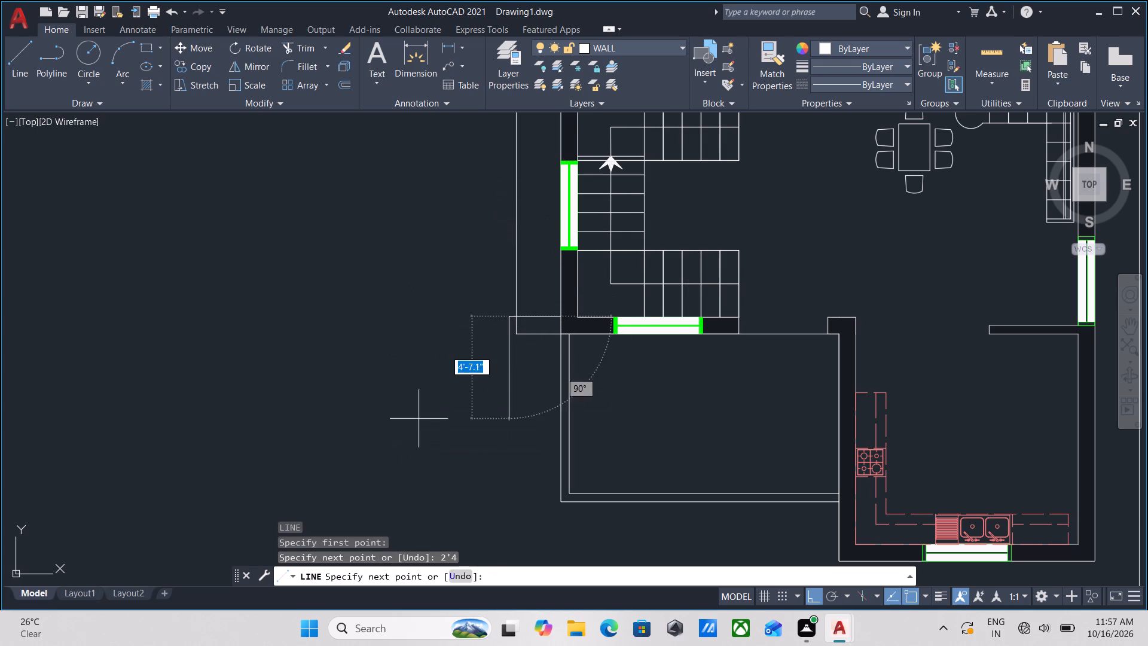
{"action": "middle_click_drag", "start_coordinate": [441, 486], "coordinate": [447, 413]}
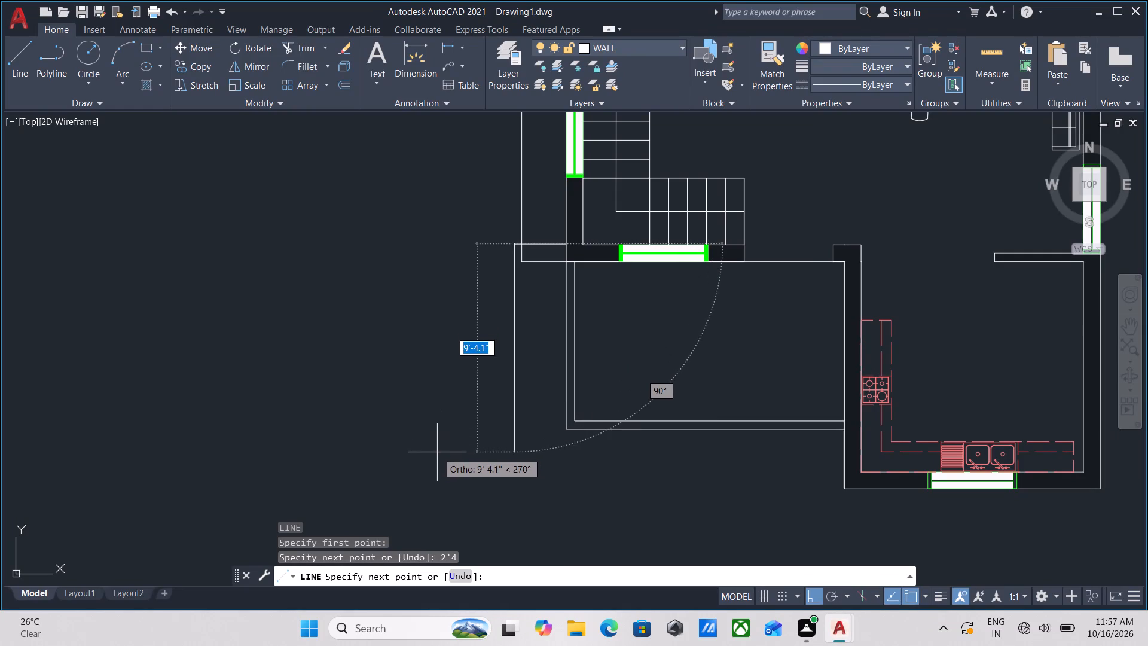
{"action": "type", "text": "11"}
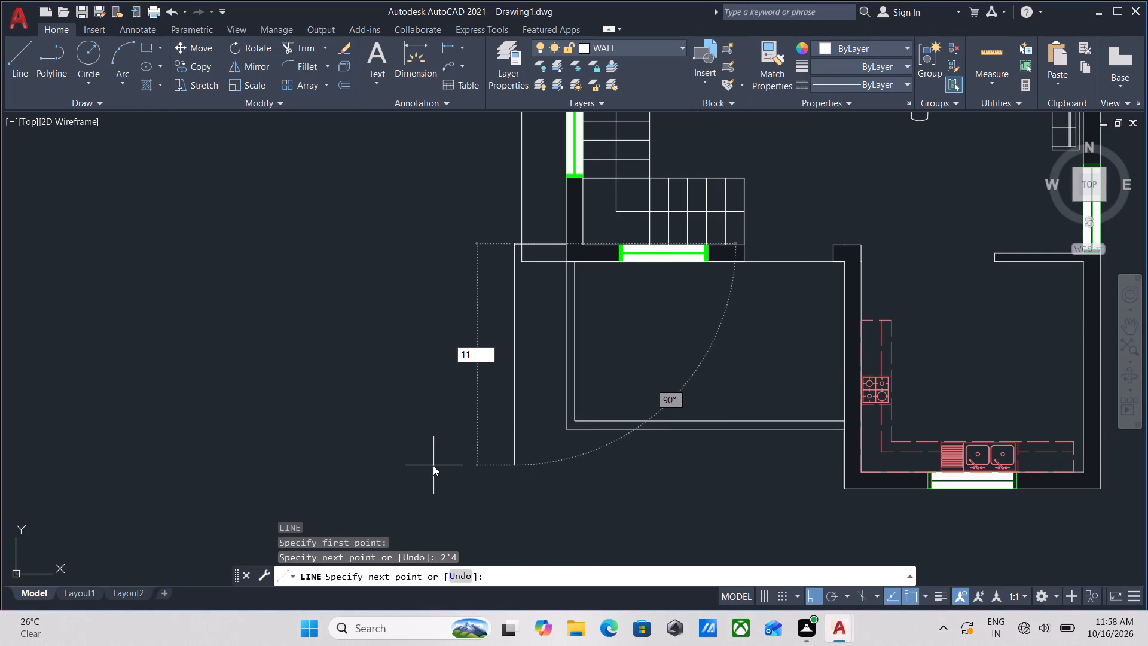
{"action": "key", "text": "apostrophe"}
{"action": "key", "text": "8"}
{"action": "key", "text": "Return"}
{"action": "middle_click_drag", "start_coordinate": [648, 480], "coordinate": [591, 444]}
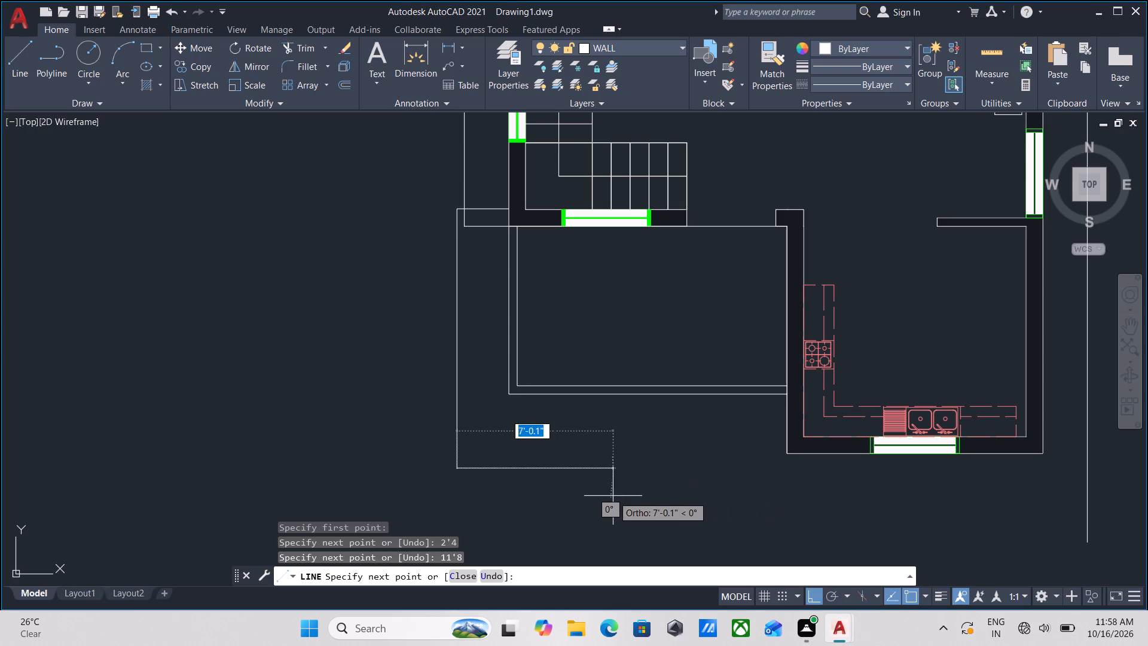
{"action": "key", "text": "Escape"}
Offset the front enclosure wall's outer face line 5'8" outward, away from the house.
{"action": "scroll", "coordinate": [609, 397], "scroll_direction": "up", "scroll_amount": 1}
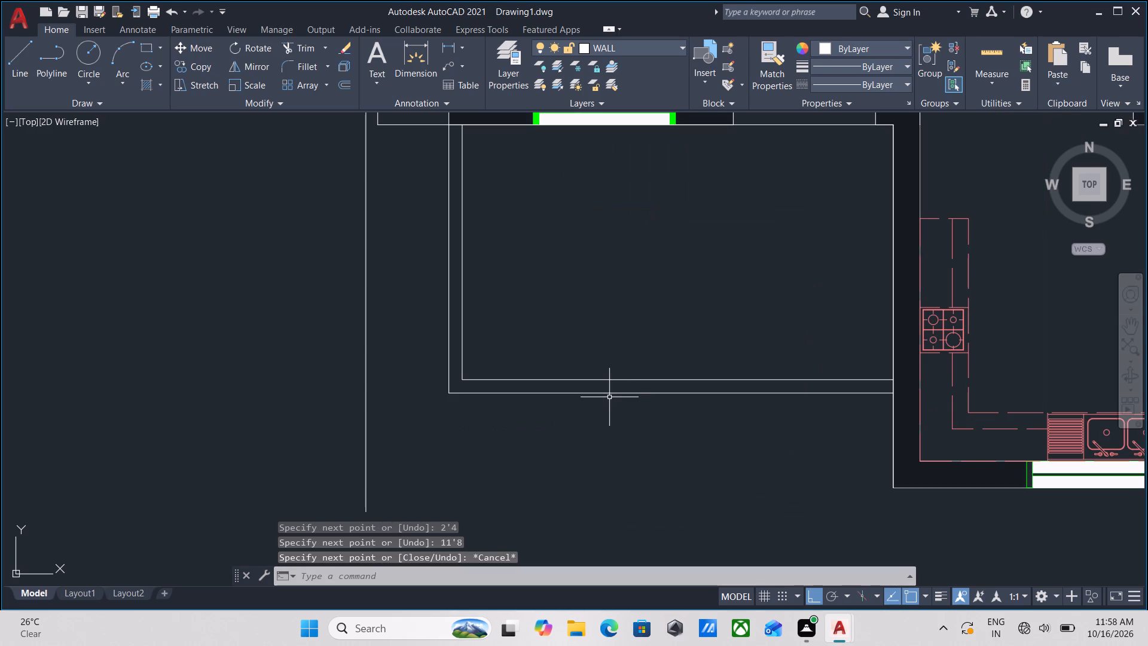
{"action": "left_click", "coordinate": [609, 409]}
{"action": "left_click", "coordinate": [592, 382]}
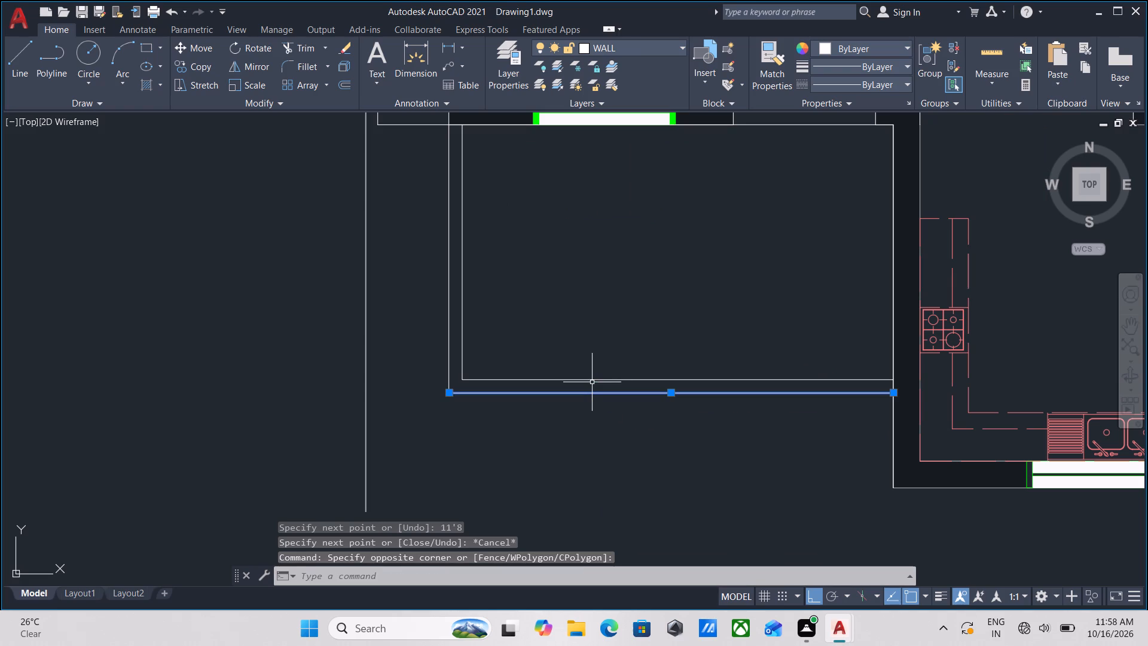
{"action": "key", "text": "o"}
{"action": "key", "text": "Return"}
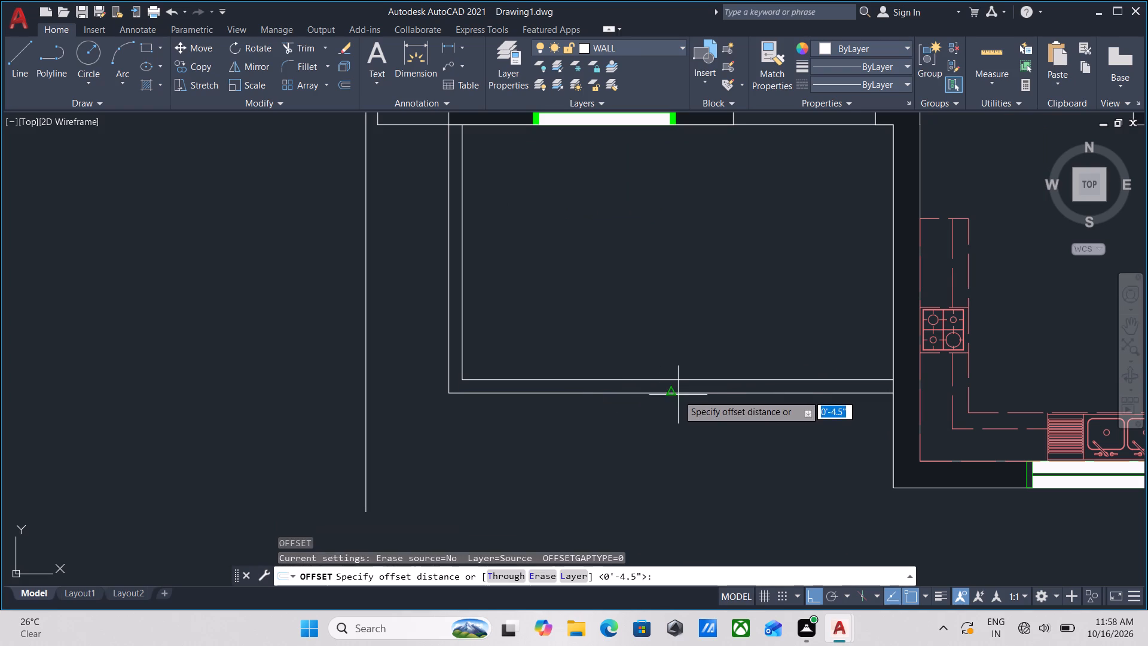
{"action": "left_click", "coordinate": [669, 390]}
{"action": "left_click", "coordinate": [669, 449]}
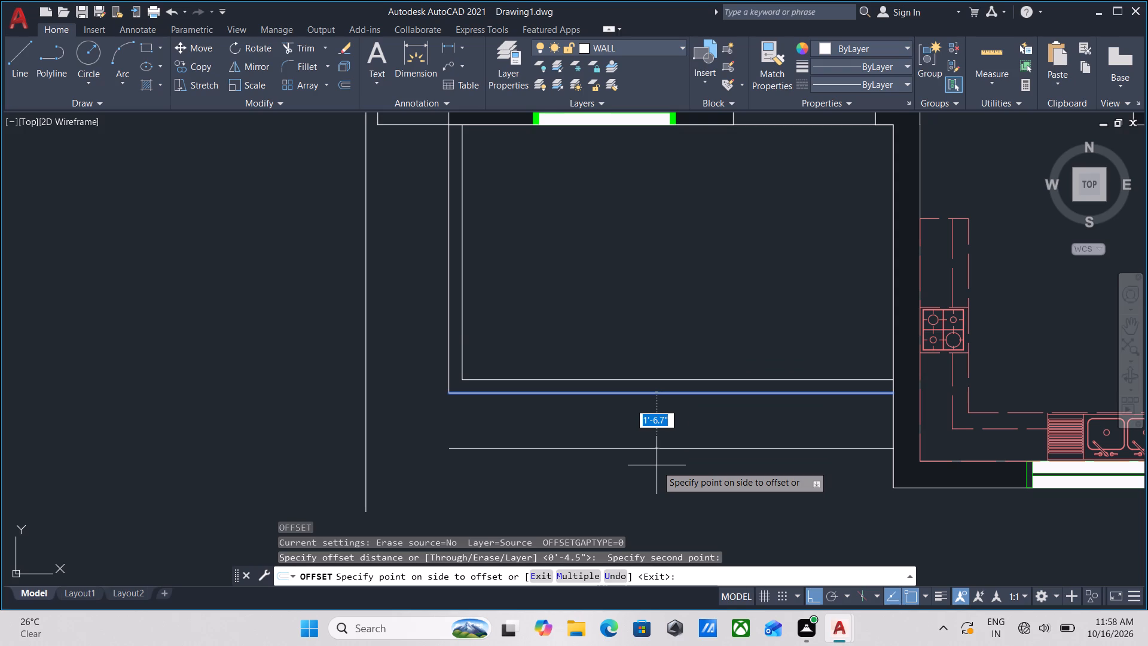
{"action": "type", "text": "5'"}
{"action": "key", "text": "8"}
{"action": "key", "text": "Return"}
{"action": "scroll", "coordinate": [657, 465], "scroll_direction": "down", "scroll_amount": 1}
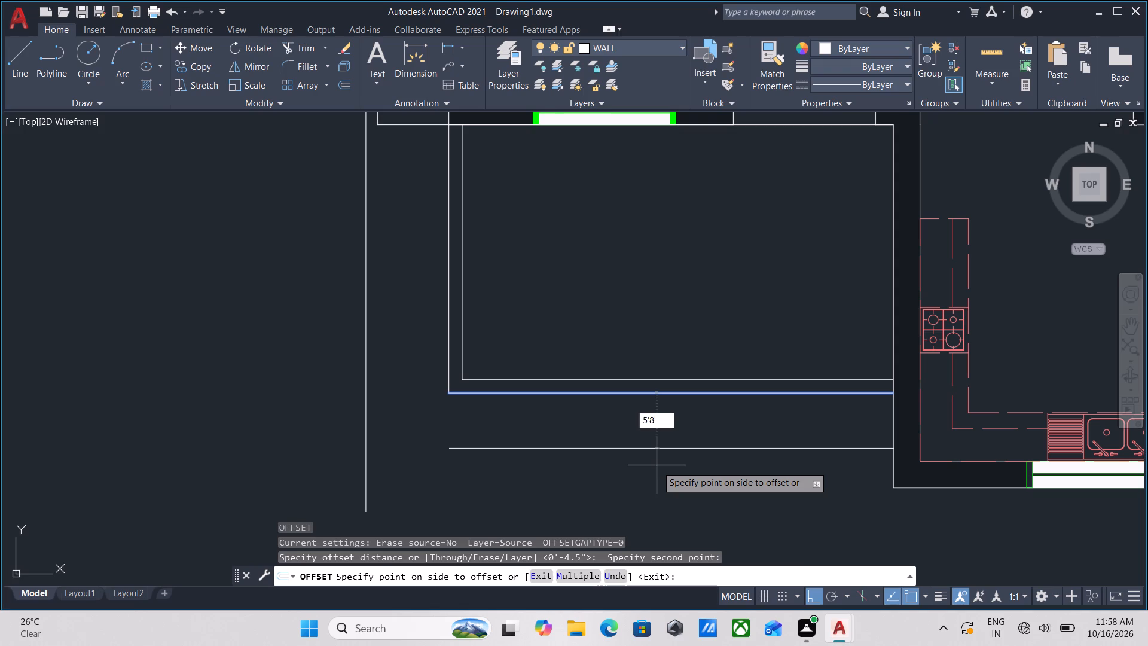
{"action": "middle_click_drag", "start_coordinate": [655, 461], "coordinate": [655, 337]}
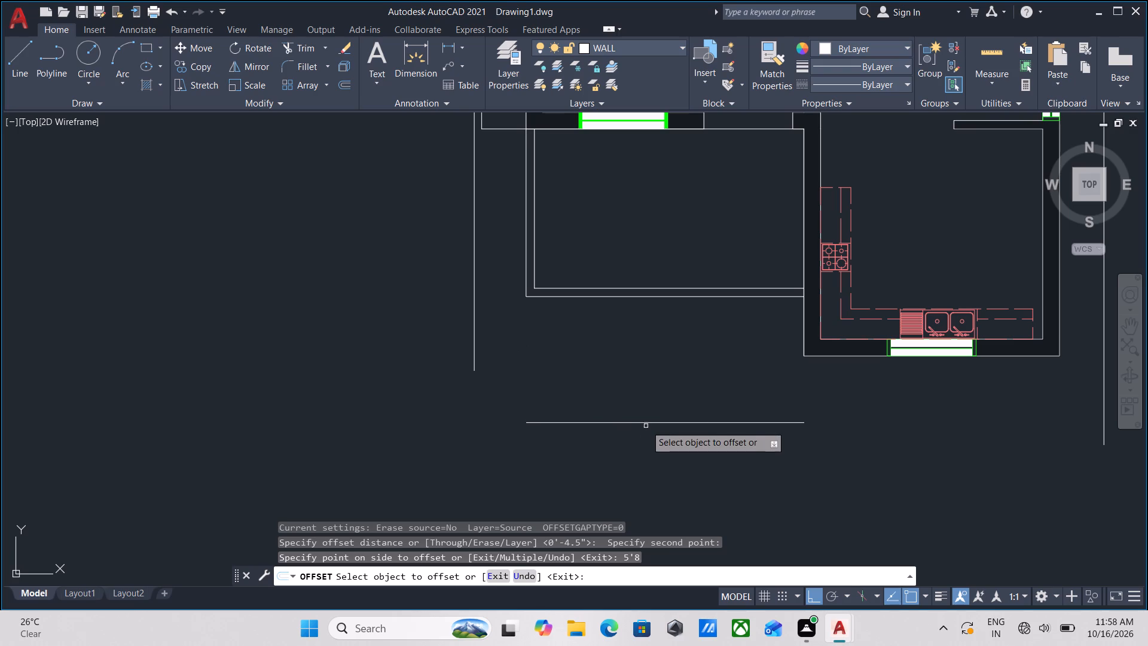
{"action": "key", "text": "Escape"}
Join the new vertical side line and the offset front line into a square corner with a zero-radius Fillet.
{"action": "middle_click_drag", "start_coordinate": [579, 389], "coordinate": [588, 407]}
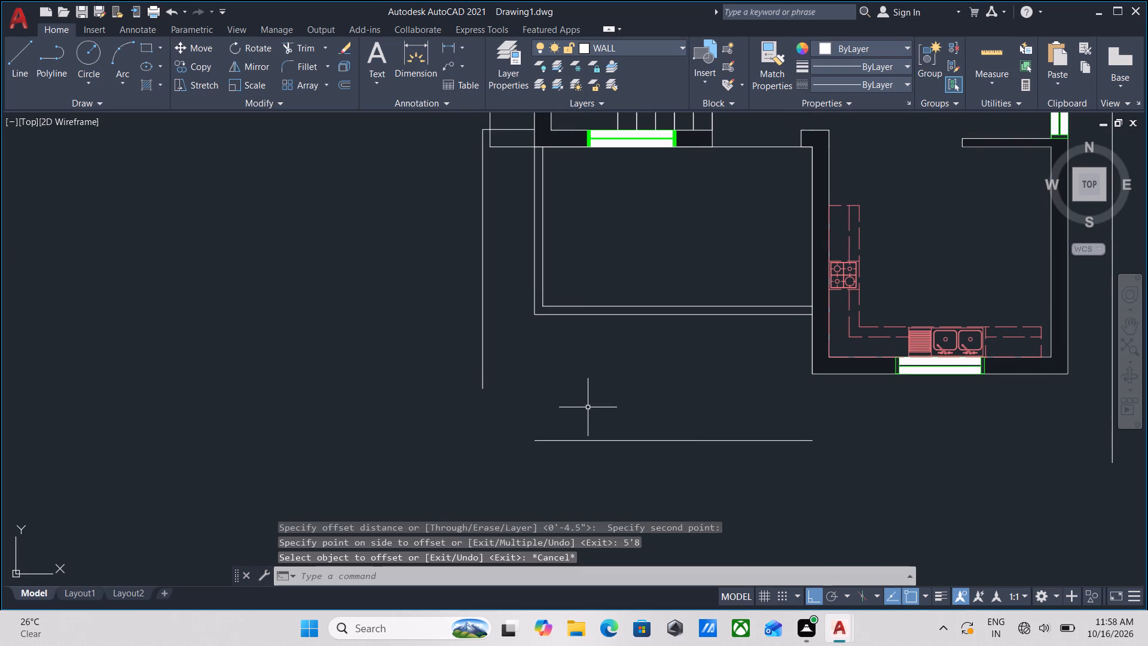
{"action": "key", "text": "f"}
{"action": "key", "text": "Return"}
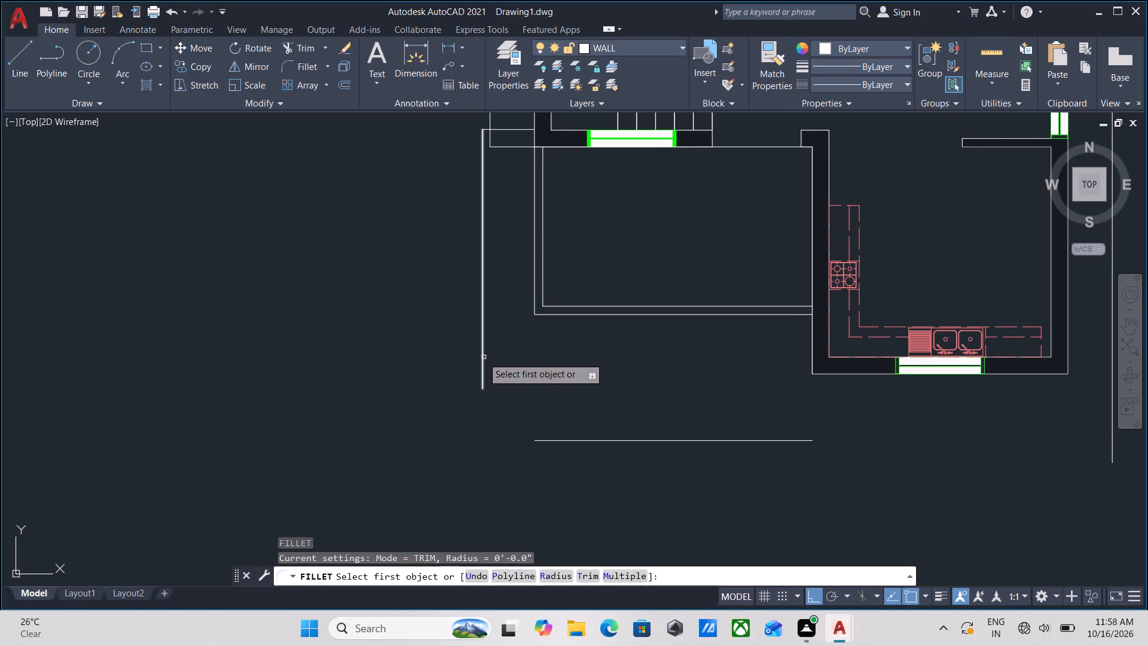
{"action": "left_click", "coordinate": [484, 361]}
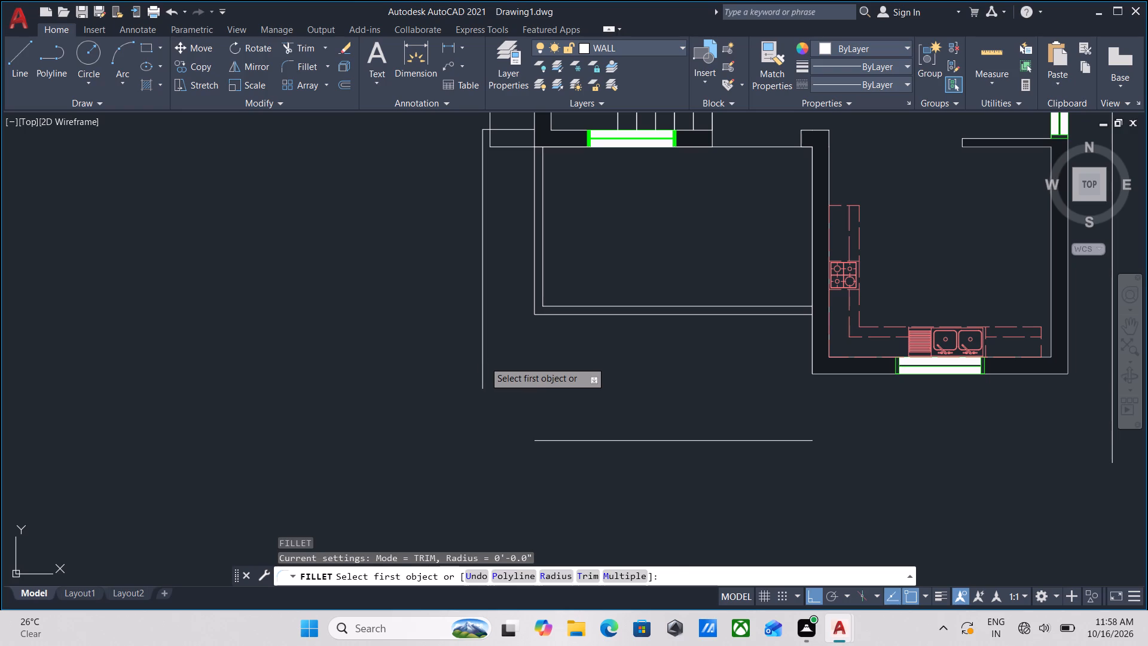
{"action": "left_click", "coordinate": [564, 439]}
Draw a vertical line from the kitchen's outer front wall corner down to the open end of the new front line.
{"action": "scroll", "coordinate": [598, 395], "scroll_direction": "down", "scroll_amount": 1}
{"action": "middle_click_drag", "start_coordinate": [598, 396], "coordinate": [598, 415]}
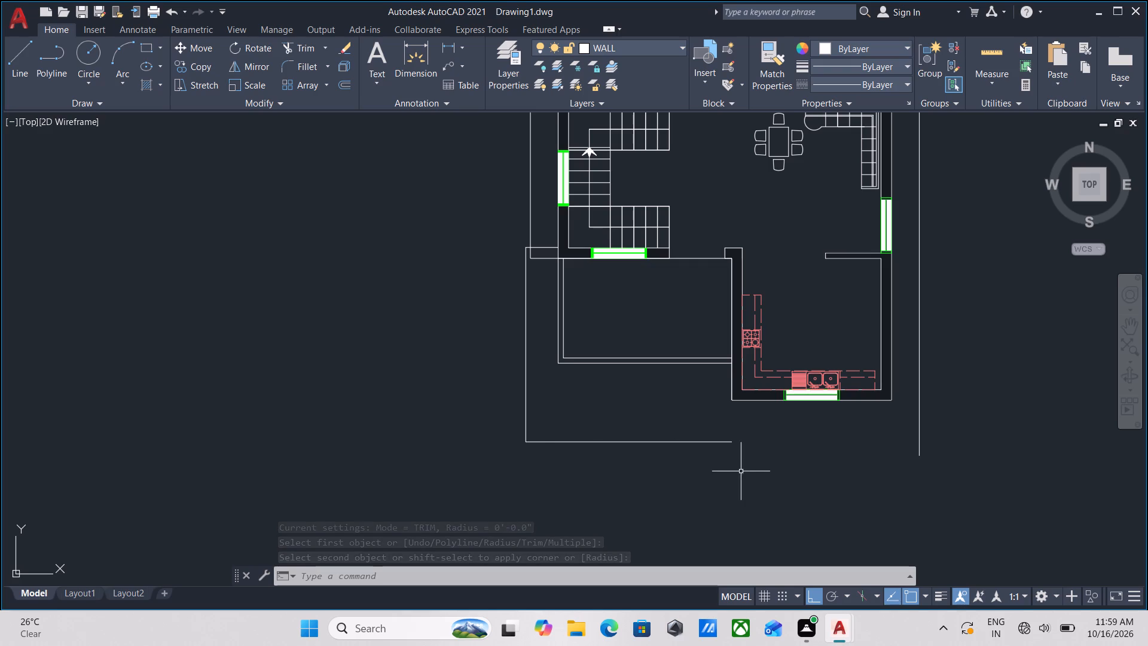
{"action": "key", "text": "l"}
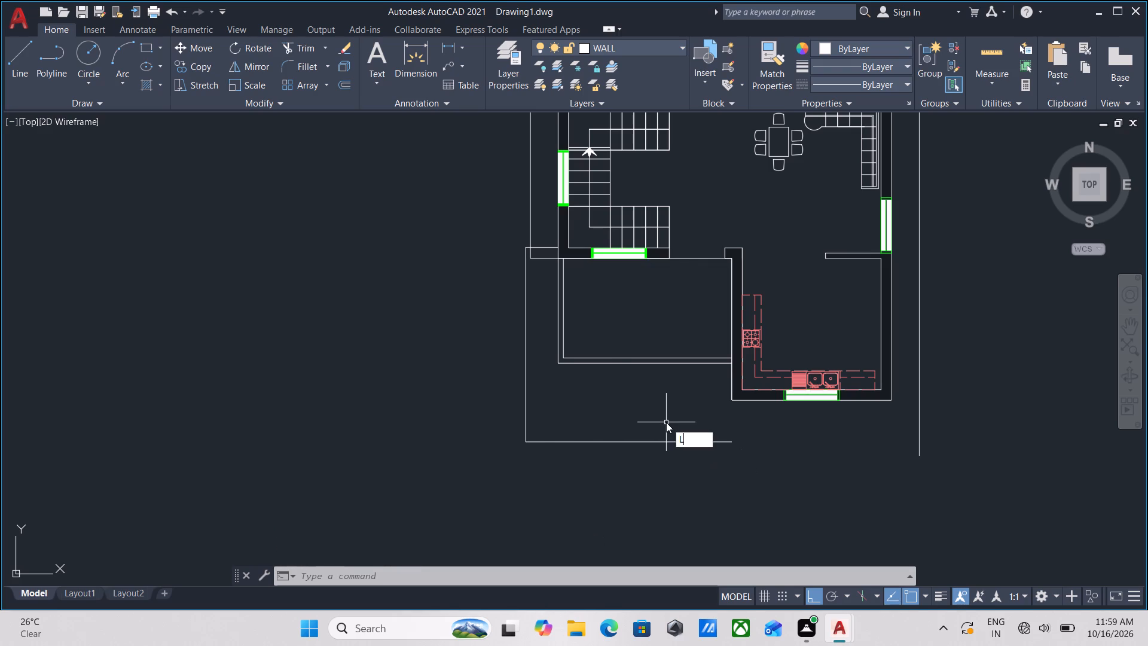
{"action": "key", "text": "Return"}
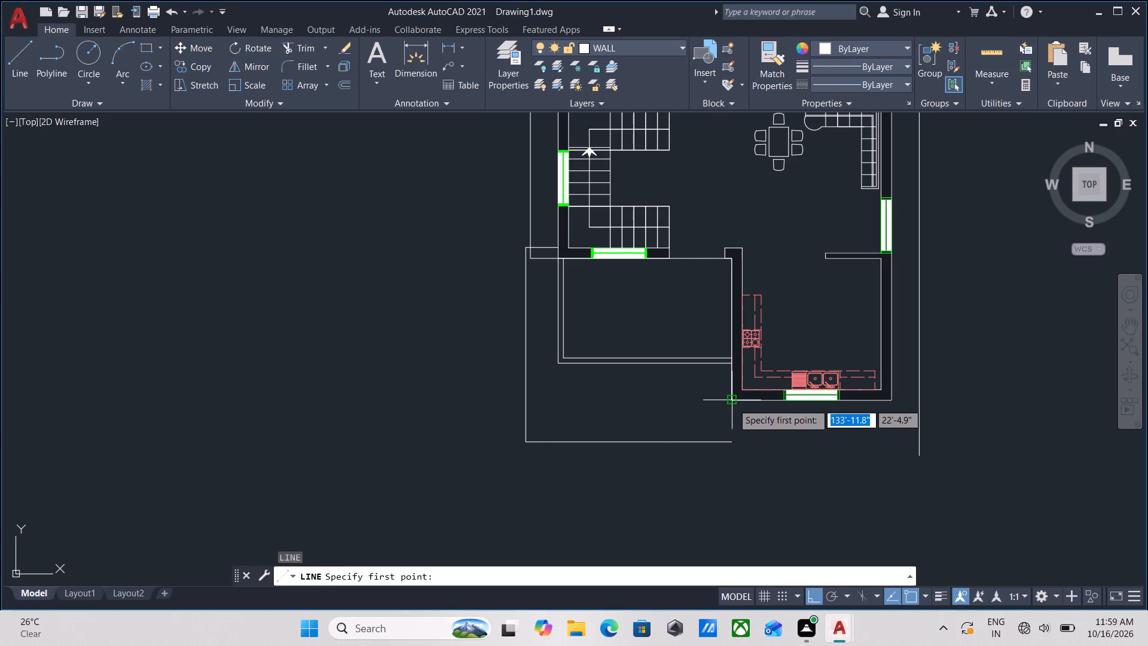
{"action": "left_click", "coordinate": [732, 403]}
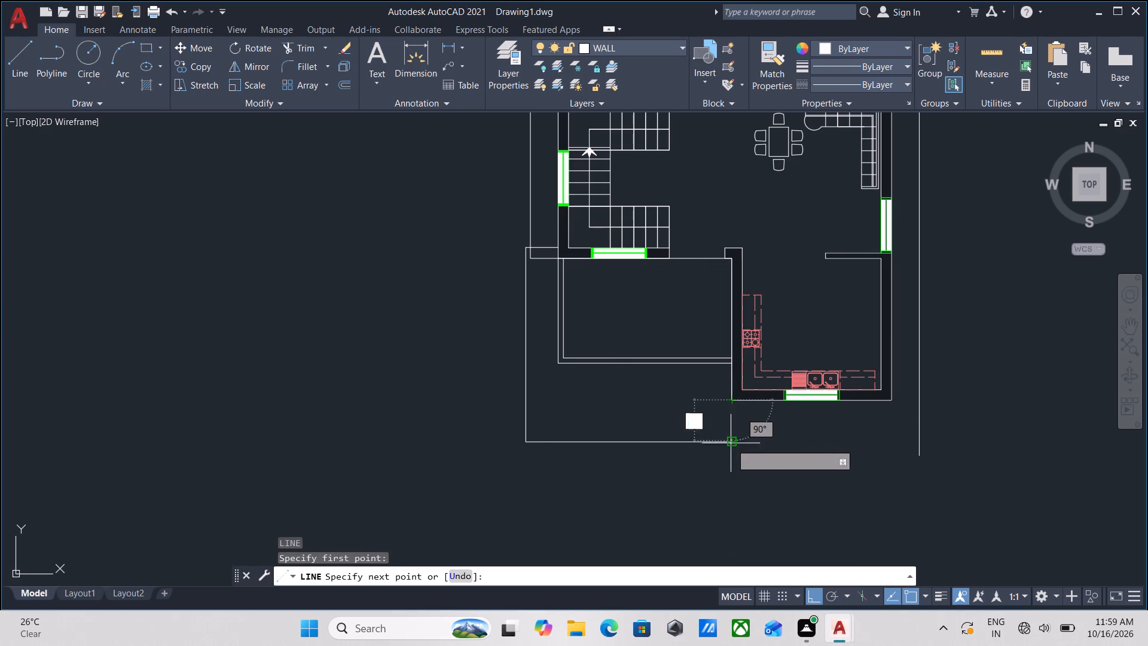
{"action": "left_click", "coordinate": [731, 443]}
{"action": "key", "text": "Escape"}
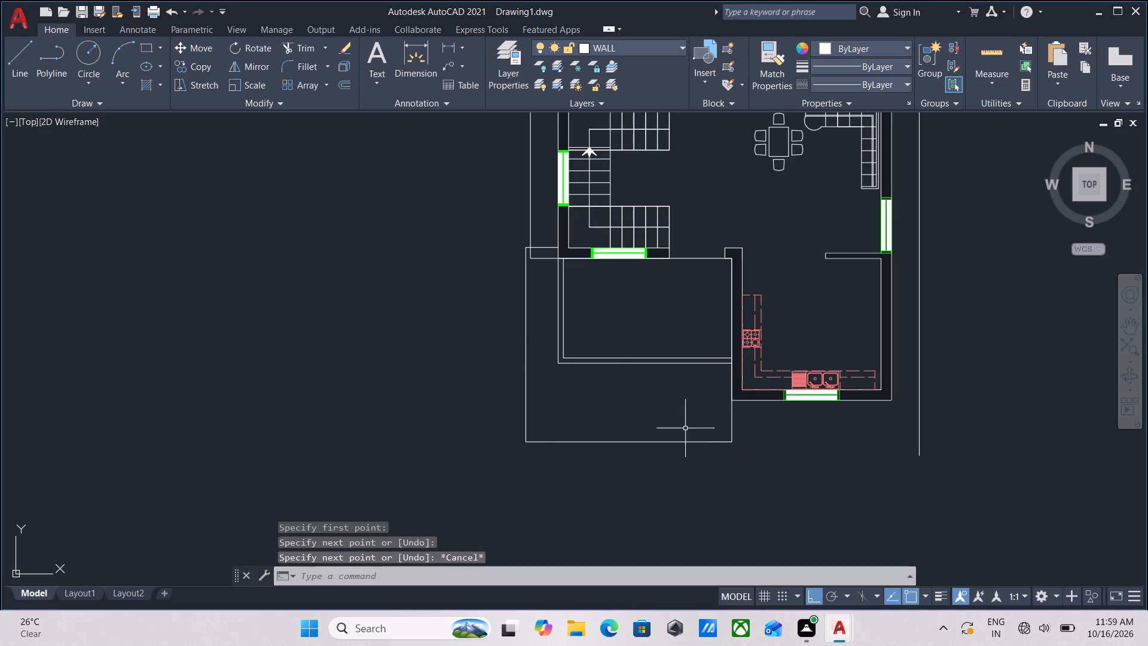
Offset the new outer boundary's vertical side line 4.5" outward to form its second face.
{"action": "scroll", "coordinate": [506, 243], "scroll_direction": "up", "scroll_amount": 2}
{"action": "scroll", "coordinate": [570, 271], "scroll_direction": "up", "scroll_amount": 1}
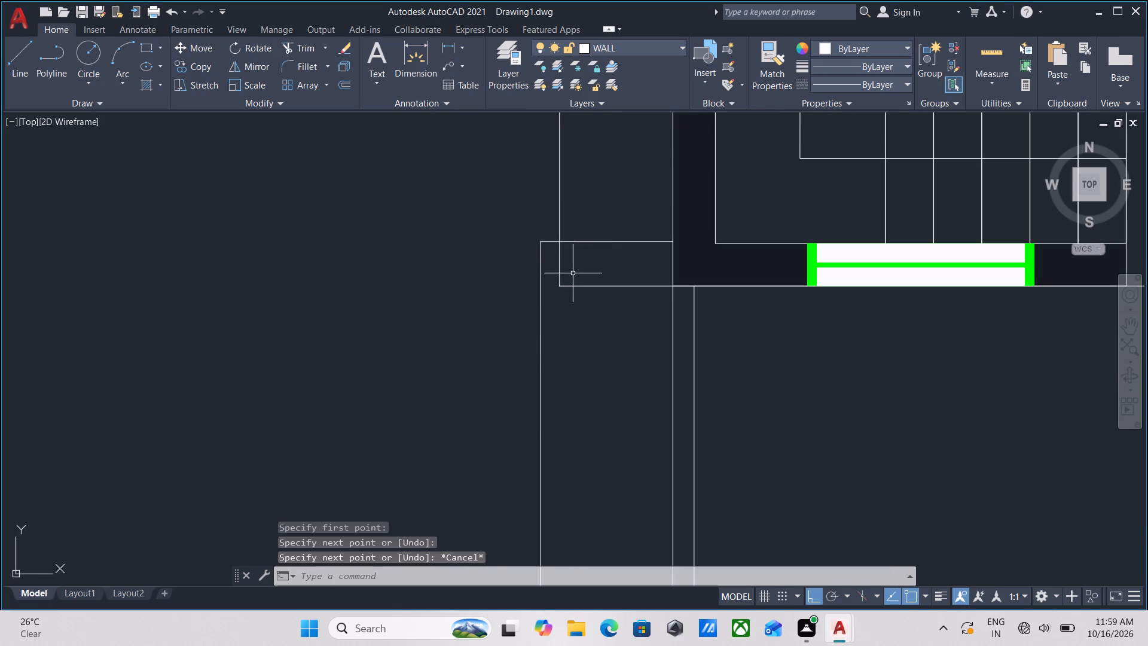
{"action": "left_click", "coordinate": [564, 345]}
{"action": "left_click", "coordinate": [511, 359]}
{"action": "scroll", "coordinate": [511, 359], "scroll_direction": "down", "scroll_amount": 1}
{"action": "middle_click_drag", "start_coordinate": [511, 359], "coordinate": [541, 290]}
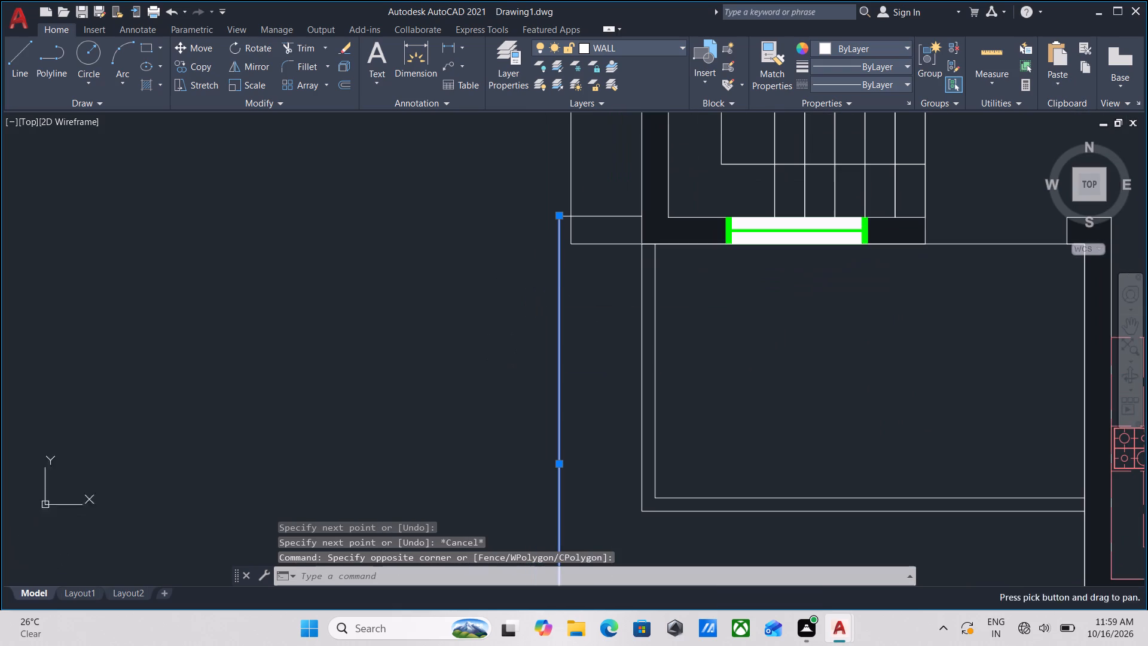
{"action": "key", "text": "o"}
{"action": "key", "text": "Return"}
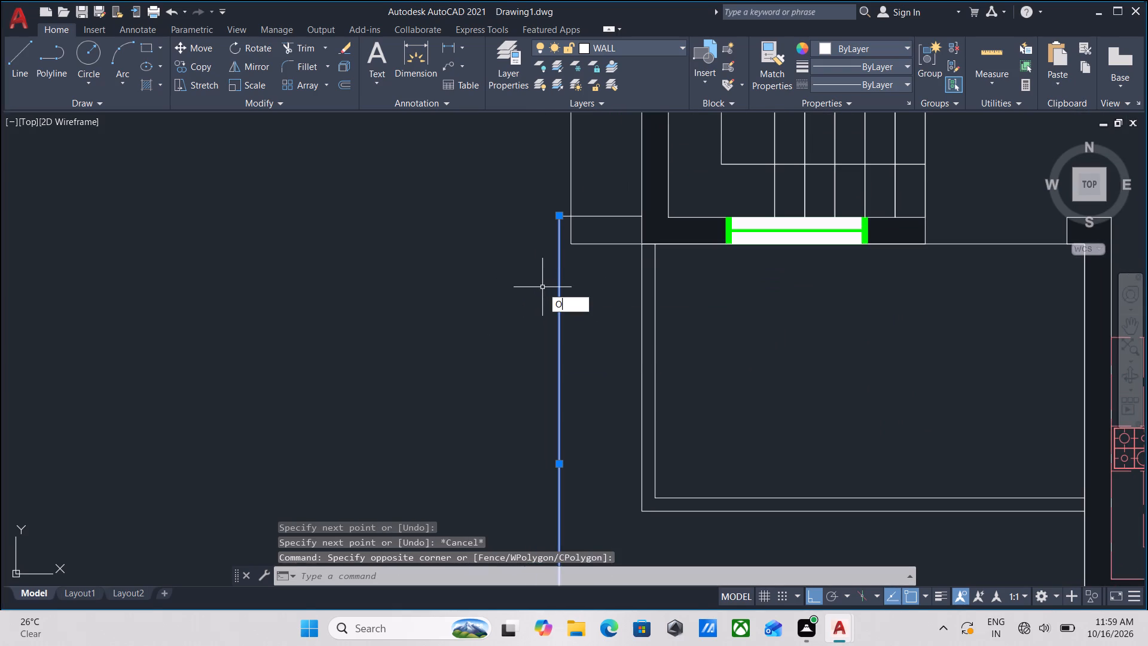
{"action": "middle_click_drag", "start_coordinate": [581, 337], "coordinate": [605, 246]}
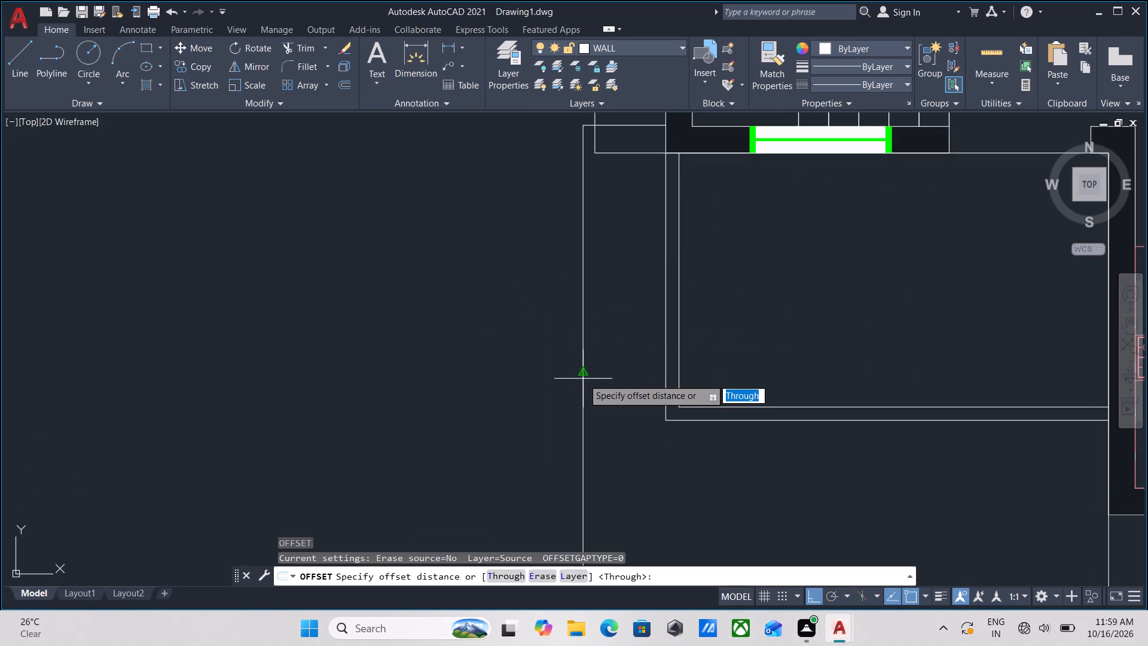
{"action": "left_click", "coordinate": [583, 379]}
{"action": "left_click", "coordinate": [507, 373]}
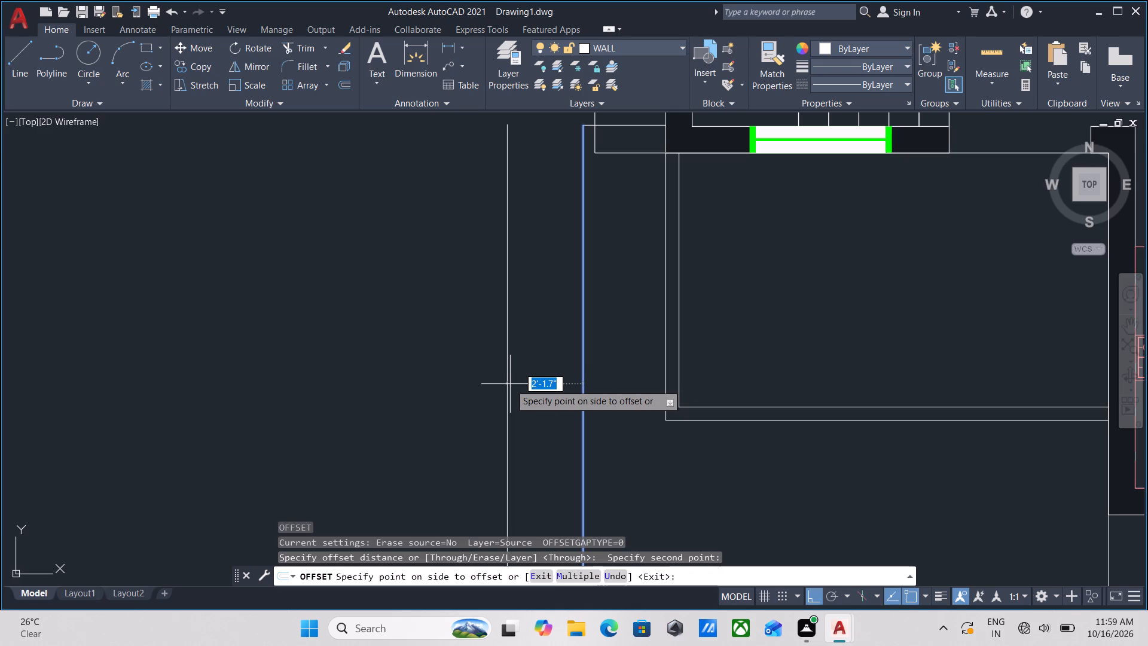
{"action": "key", "text": "4"}
{"action": "key", "text": "period"}
{"action": "key", "text": "5"}
{"action": "key", "text": "shift+quotedbl"}
{"action": "key", "text": "Return"}
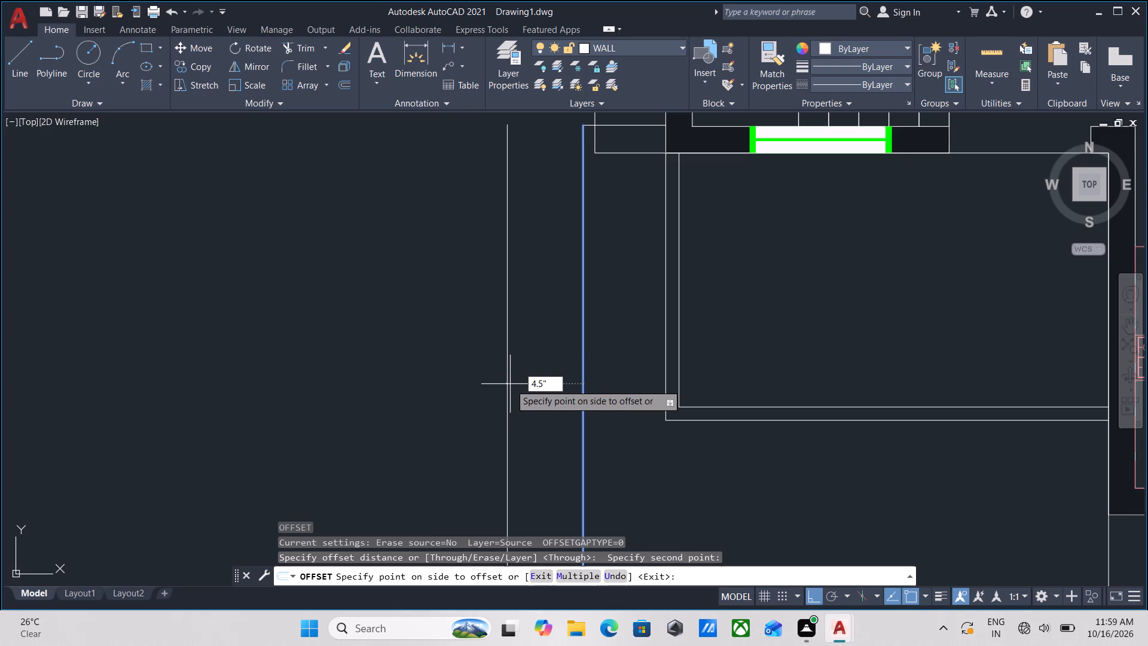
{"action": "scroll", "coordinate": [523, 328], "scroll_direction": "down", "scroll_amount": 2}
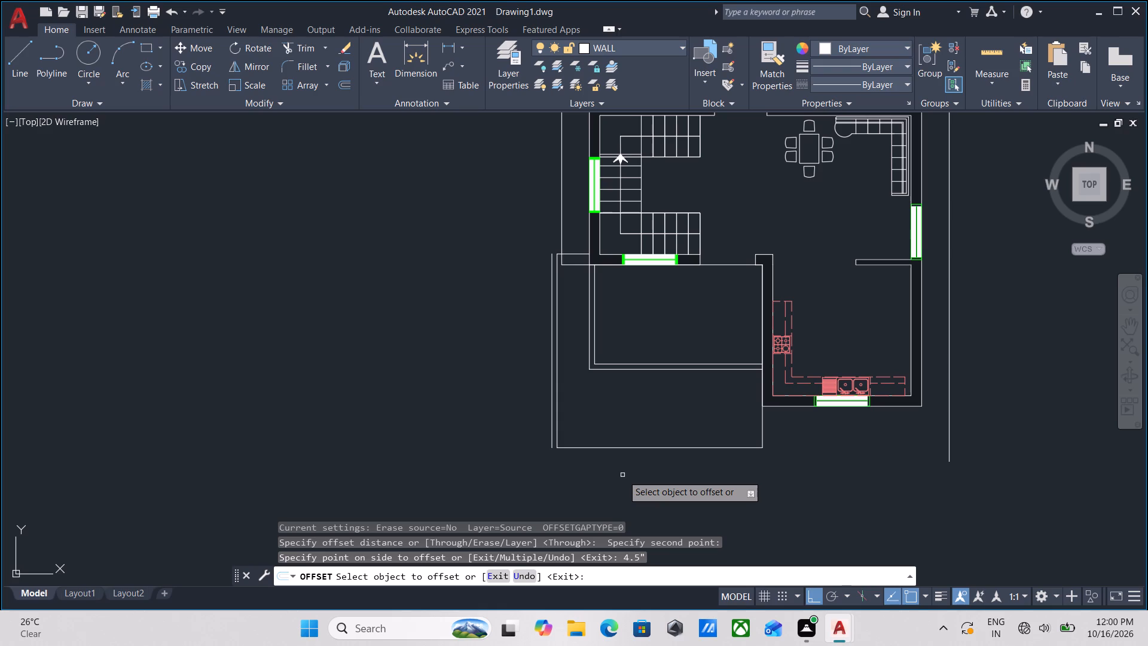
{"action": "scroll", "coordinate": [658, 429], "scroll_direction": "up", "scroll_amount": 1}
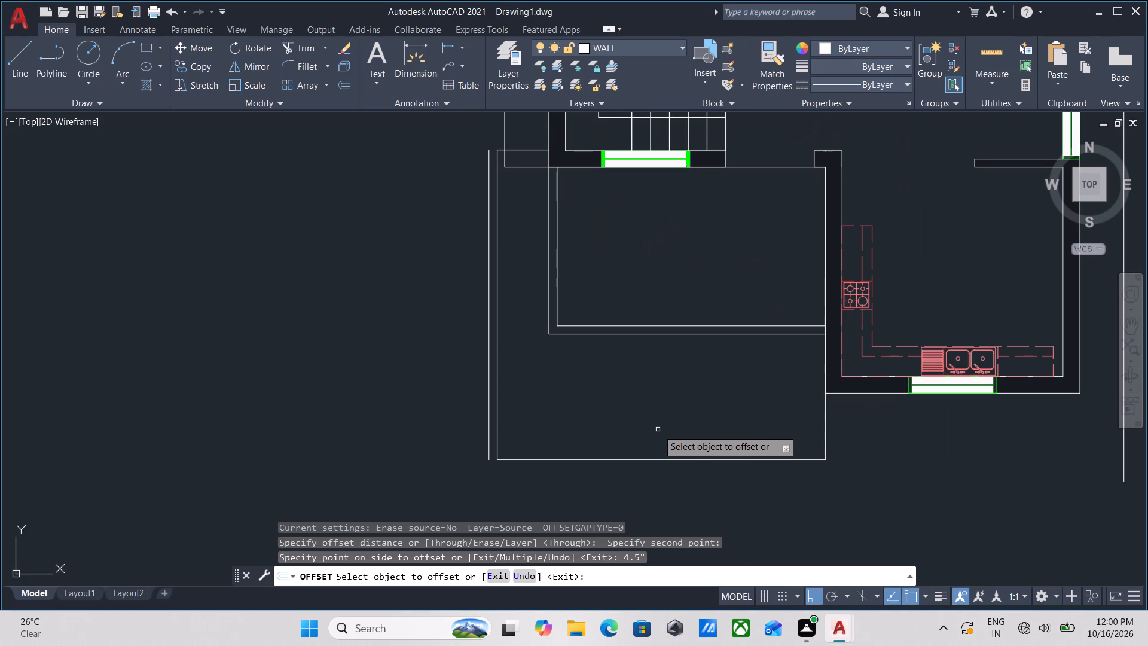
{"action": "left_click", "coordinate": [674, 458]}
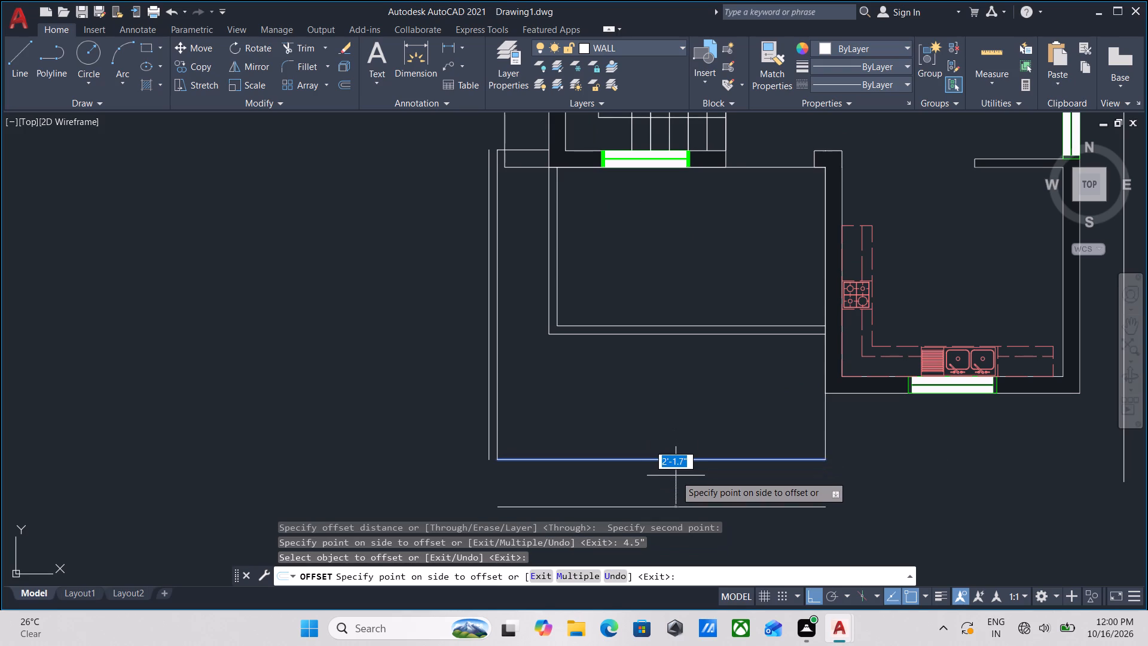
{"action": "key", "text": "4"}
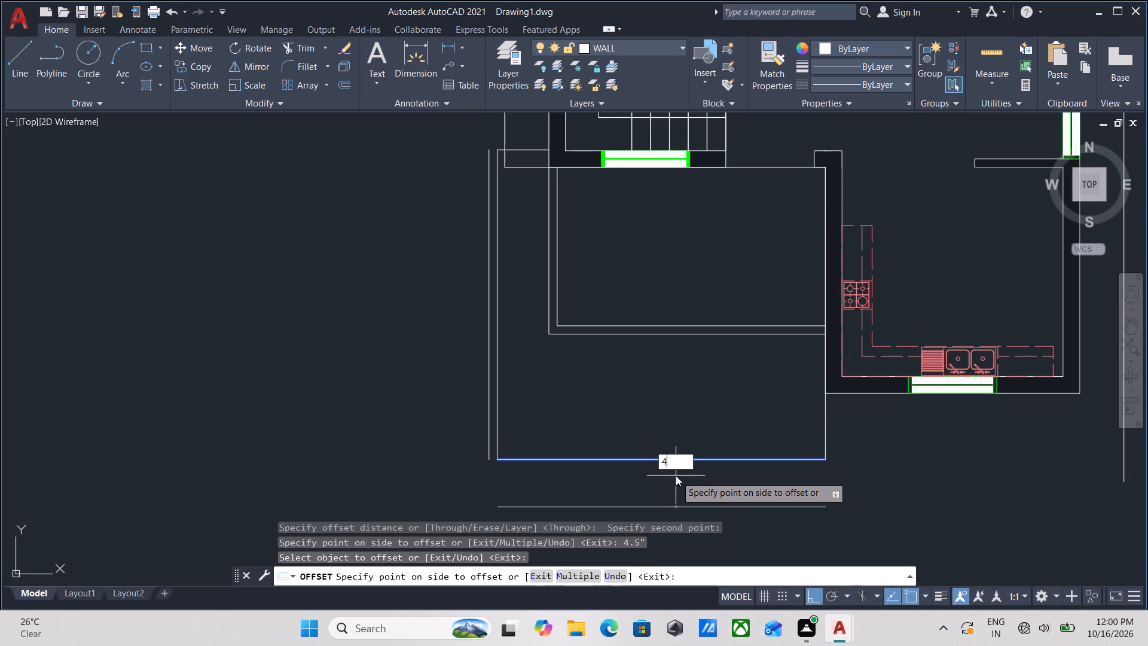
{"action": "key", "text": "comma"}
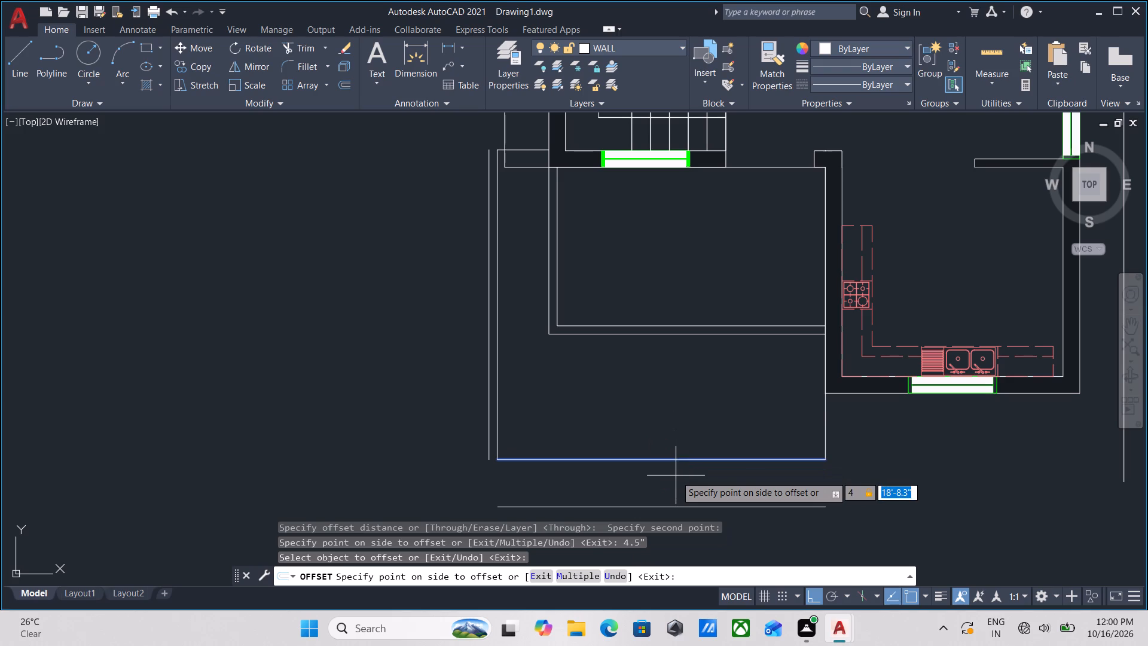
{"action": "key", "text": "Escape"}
Offset the new outer boundary's front line 4.5" outward, away from the house, to form its second face.
{"action": "middle_click_drag", "start_coordinate": [556, 366], "coordinate": [558, 393]}
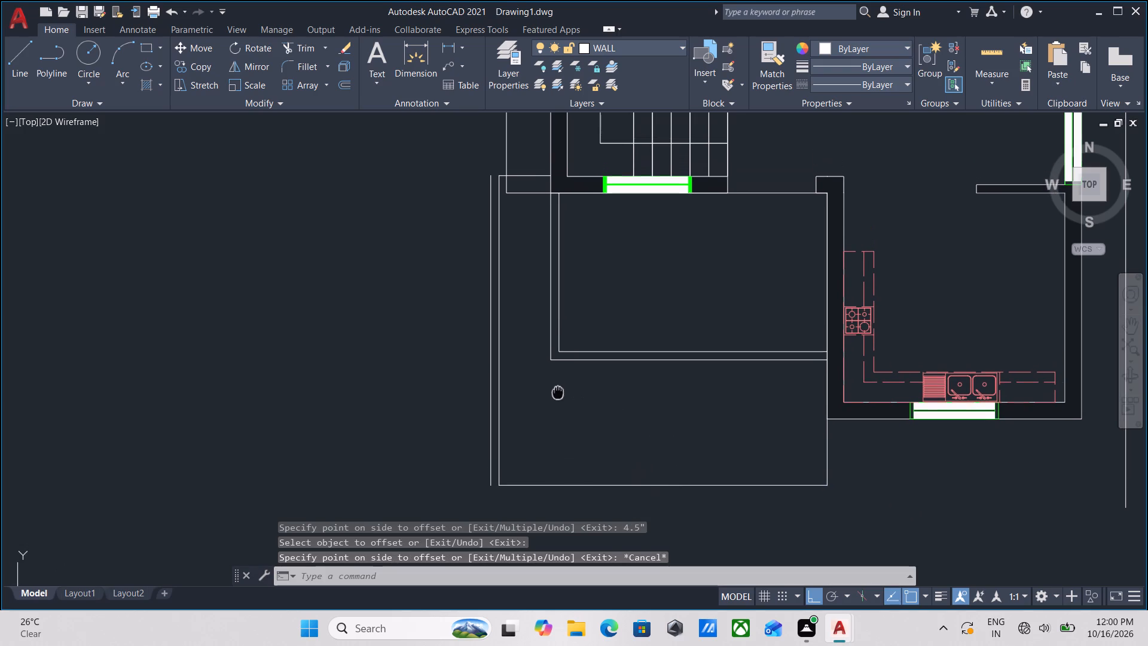
{"action": "middle_click_drag", "start_coordinate": [558, 393], "coordinate": [558, 395]}
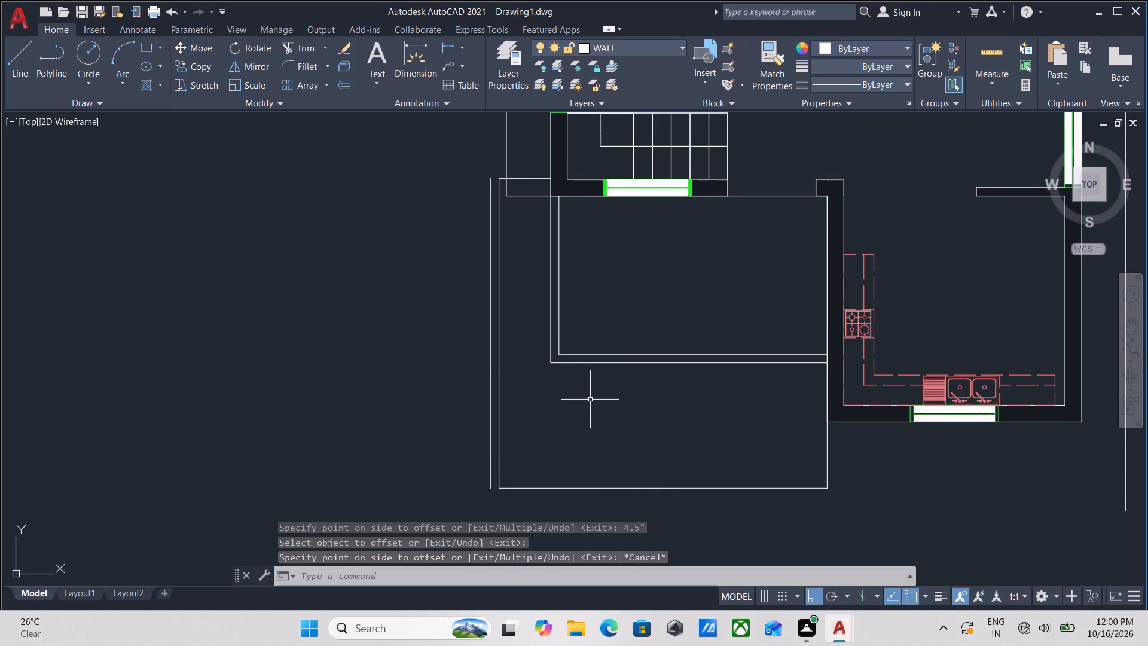
{"action": "middle_click_drag", "start_coordinate": [603, 413], "coordinate": [604, 382]}
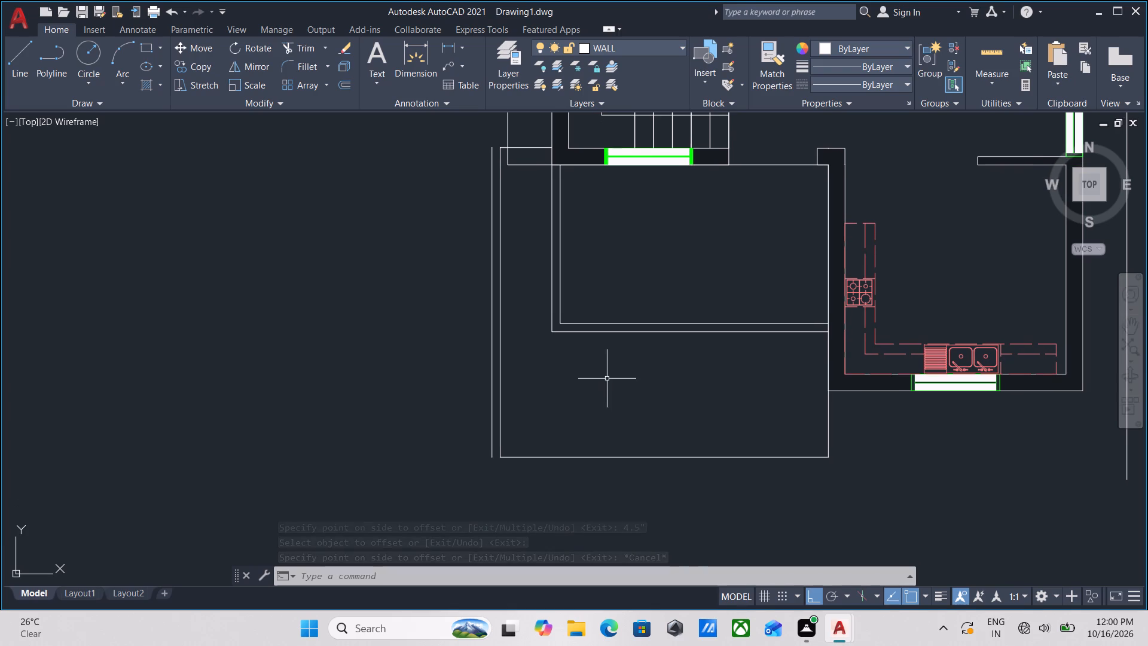
{"action": "left_click", "coordinate": [667, 460]}
{"action": "left_click", "coordinate": [651, 431]}
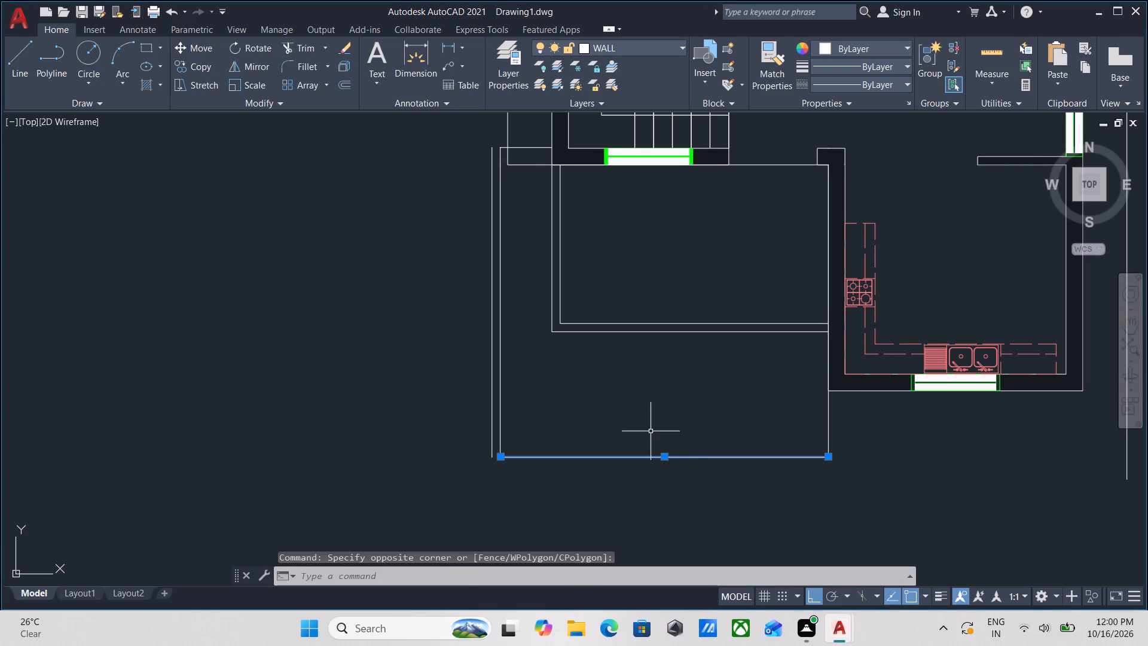
{"action": "key", "text": "o"}
{"action": "key", "text": "Return"}
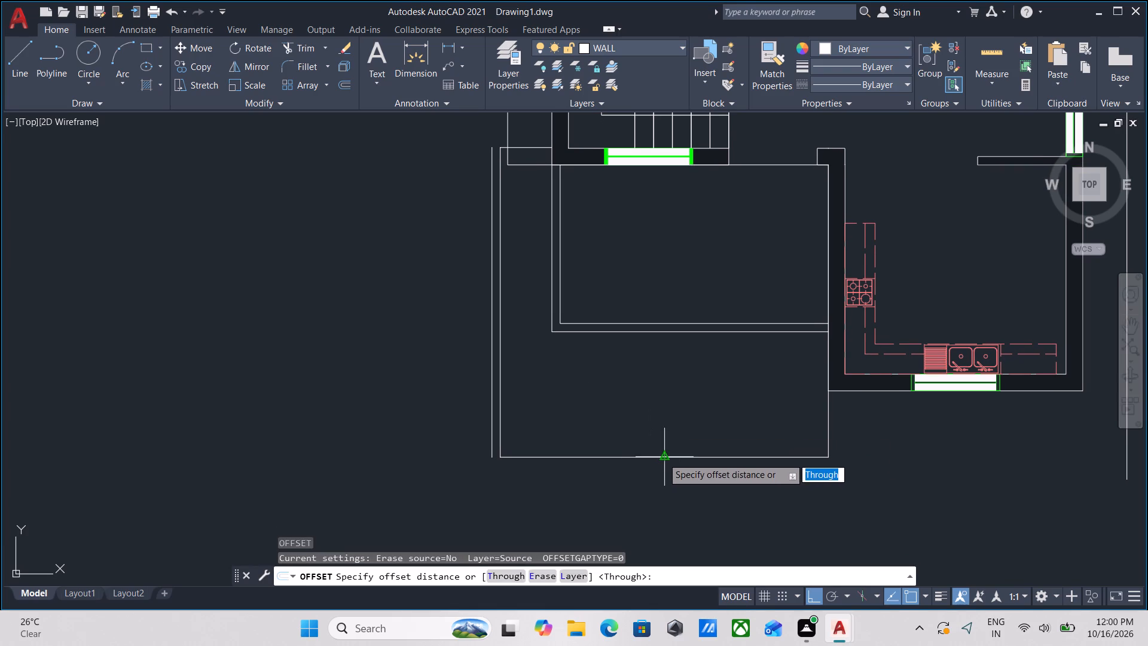
{"action": "left_click", "coordinate": [662, 458]}
{"action": "left_click", "coordinate": [662, 474]}
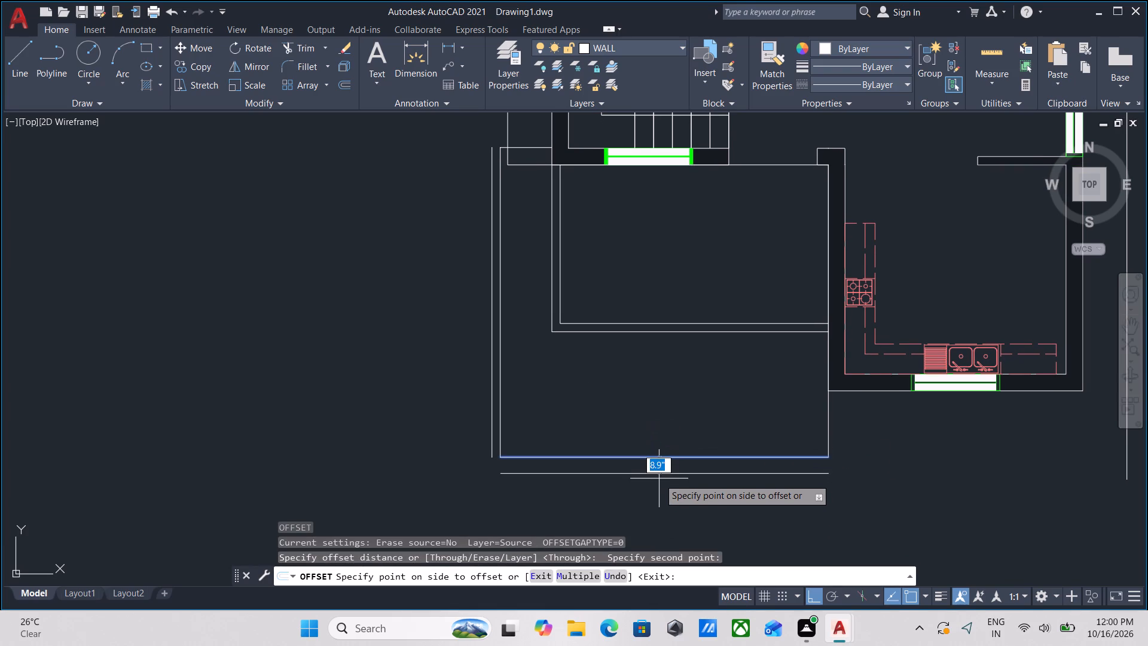
{"action": "type", "text": "4.5"}
{"action": "key", "text": "Return"}
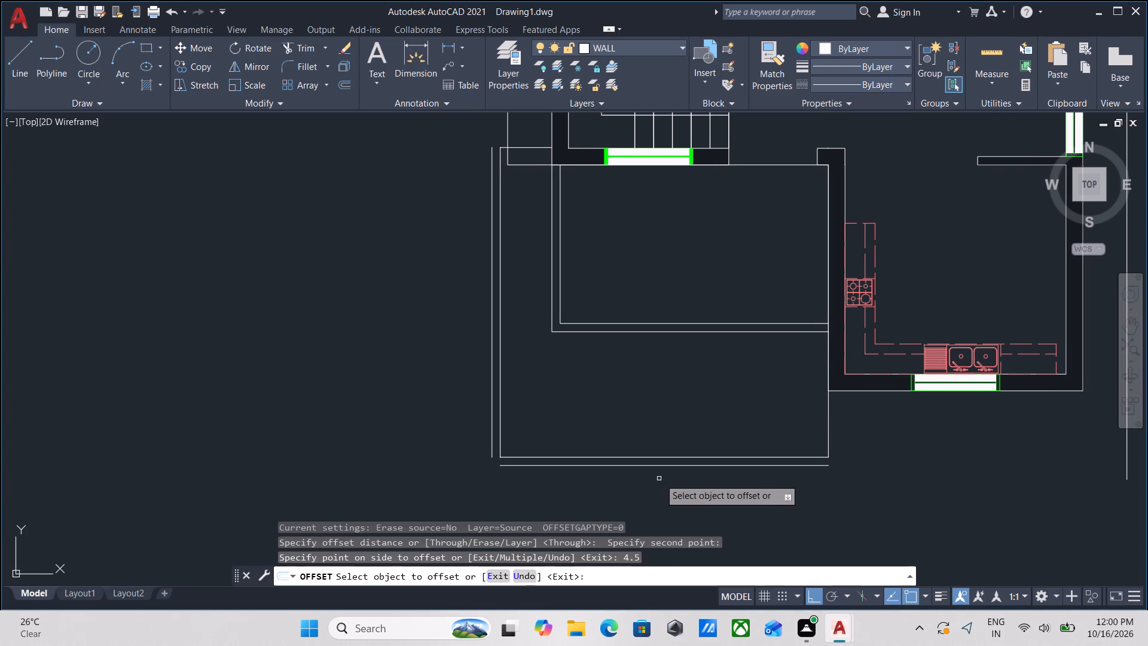
Offset the boundary's short vertical line below the kitchen corner 4.5" outward.
{"action": "left_click", "coordinate": [831, 423]}
{"action": "type", "text": "4.5"}
{"action": "key", "text": "Return"}
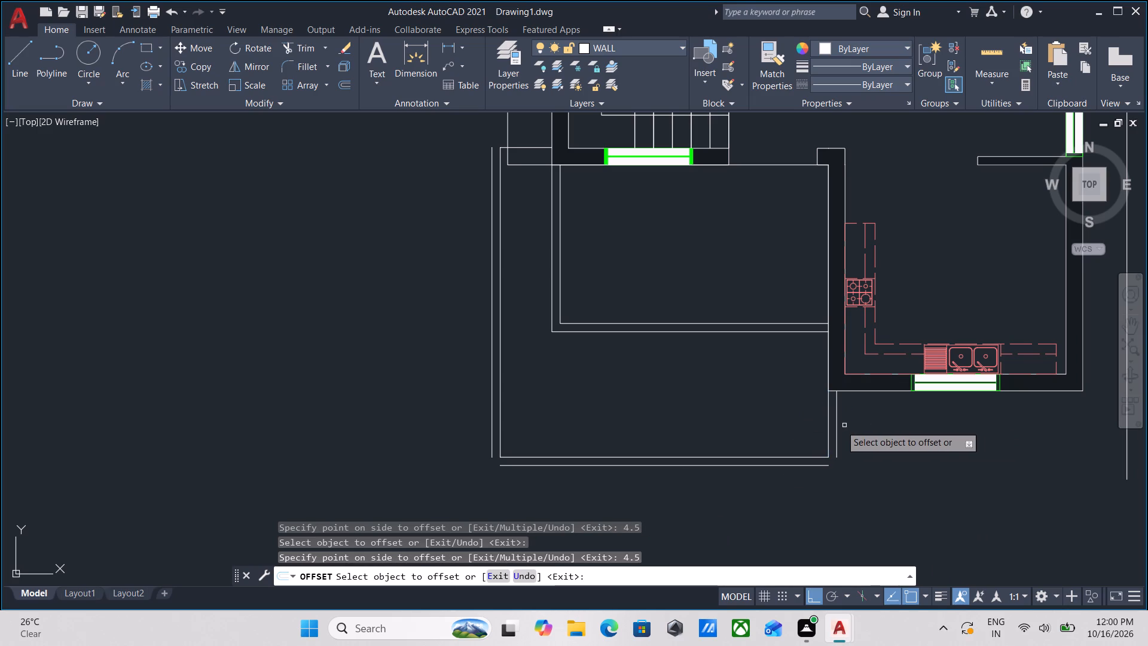
{"action": "key", "text": "Escape"}
Join the boundary's outer side line and outer front line into a square corner with a zero-radius Fillet.
{"action": "key", "text": "f"}
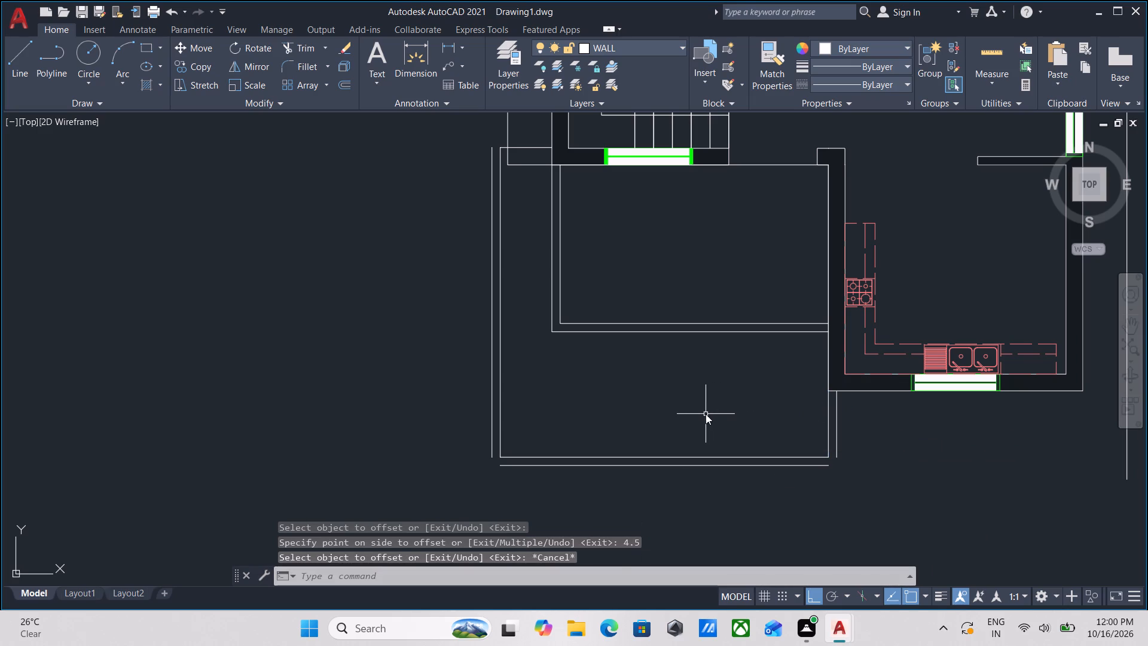
{"action": "key", "text": "Return"}
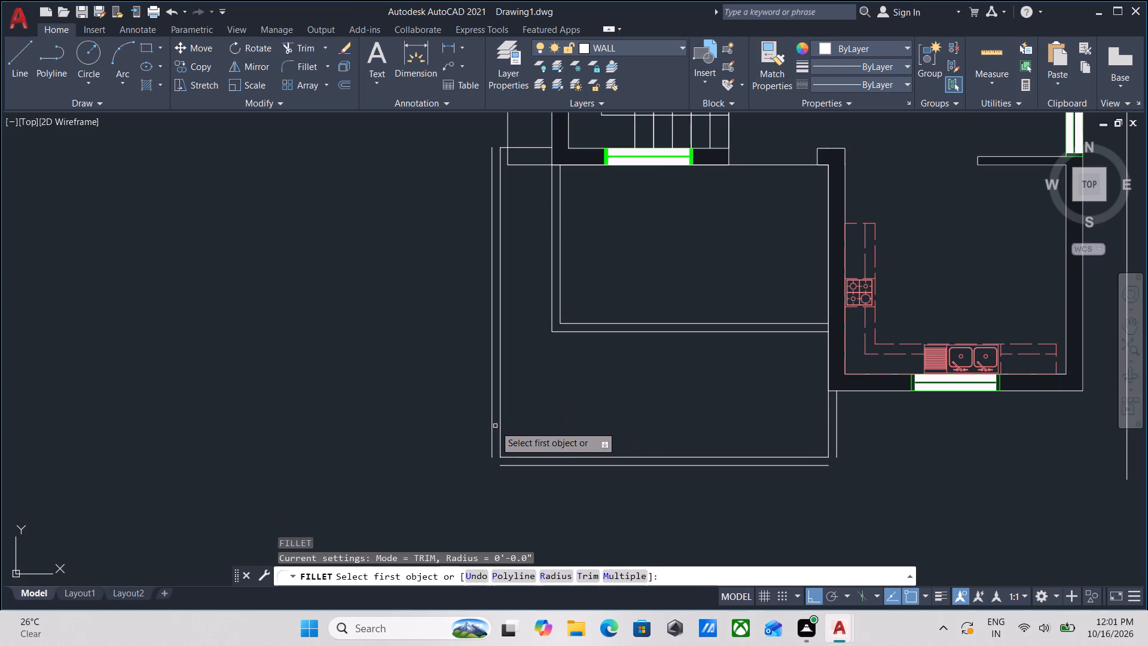
{"action": "left_click", "coordinate": [490, 428]}
{"action": "left_click", "coordinate": [508, 468]}
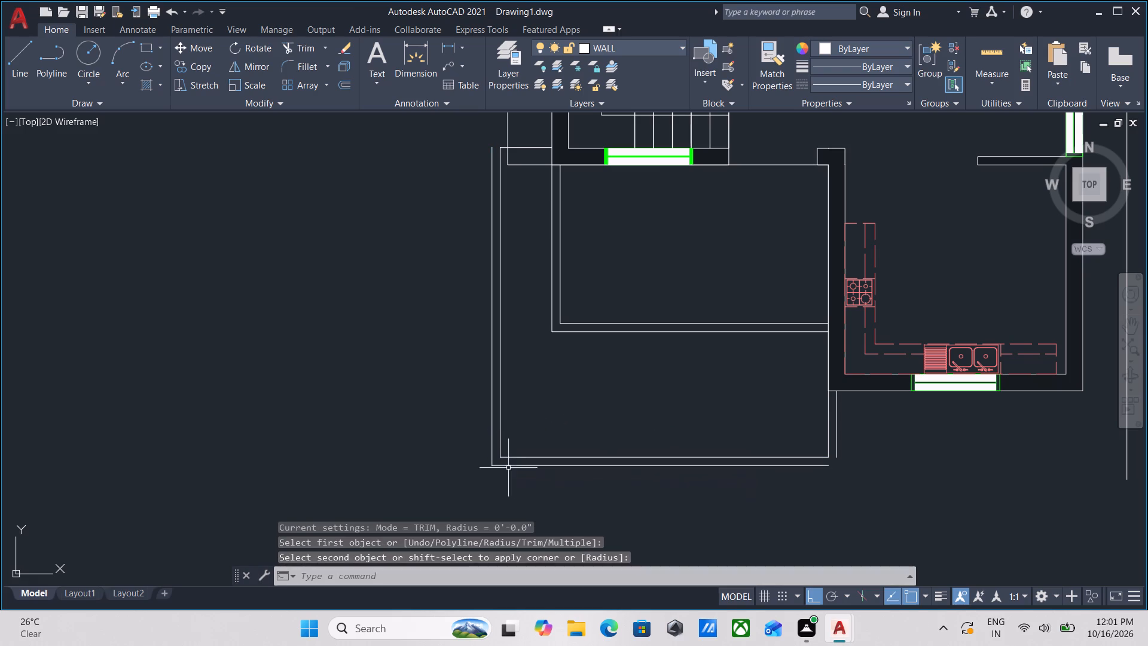
Offset the boundary's short horizontal line that meets the house wall beside the staircase 4.5" outward.
{"action": "middle_click_drag", "start_coordinate": [566, 407], "coordinate": [566, 475]}
{"action": "middle_click_drag", "start_coordinate": [525, 348], "coordinate": [526, 410]}
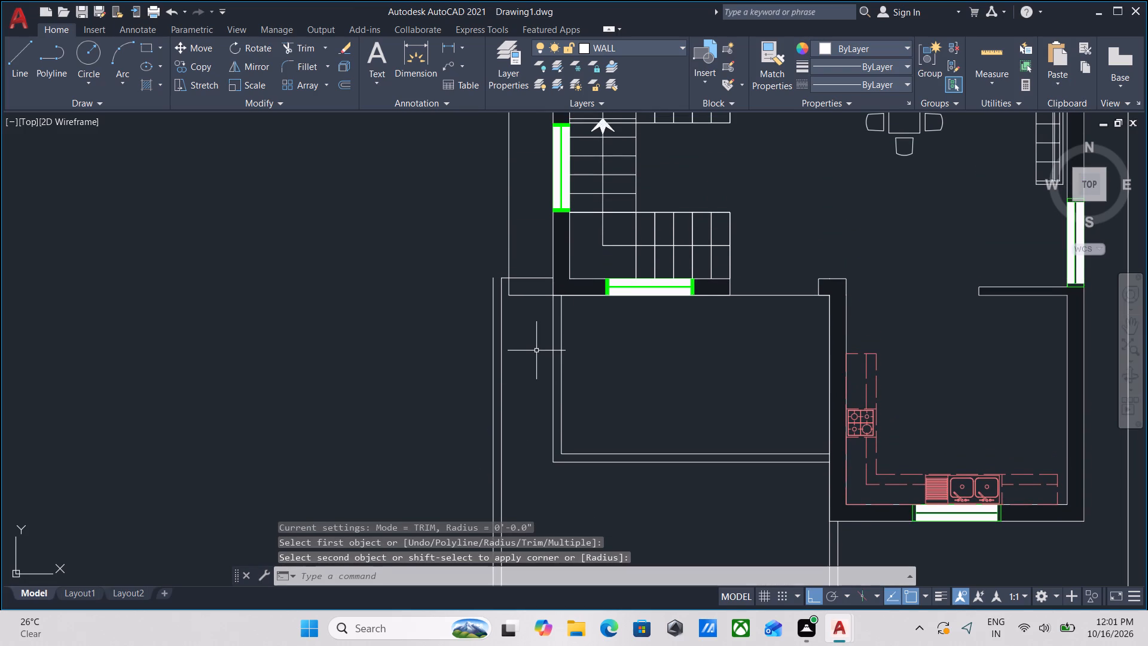
{"action": "middle_click_drag", "start_coordinate": [538, 418], "coordinate": [538, 429]}
{"action": "scroll", "coordinate": [521, 291], "scroll_direction": "up", "scroll_amount": 2}
{"action": "middle_click_drag", "start_coordinate": [524, 304], "coordinate": [533, 372]}
{"action": "left_click", "coordinate": [538, 372]}
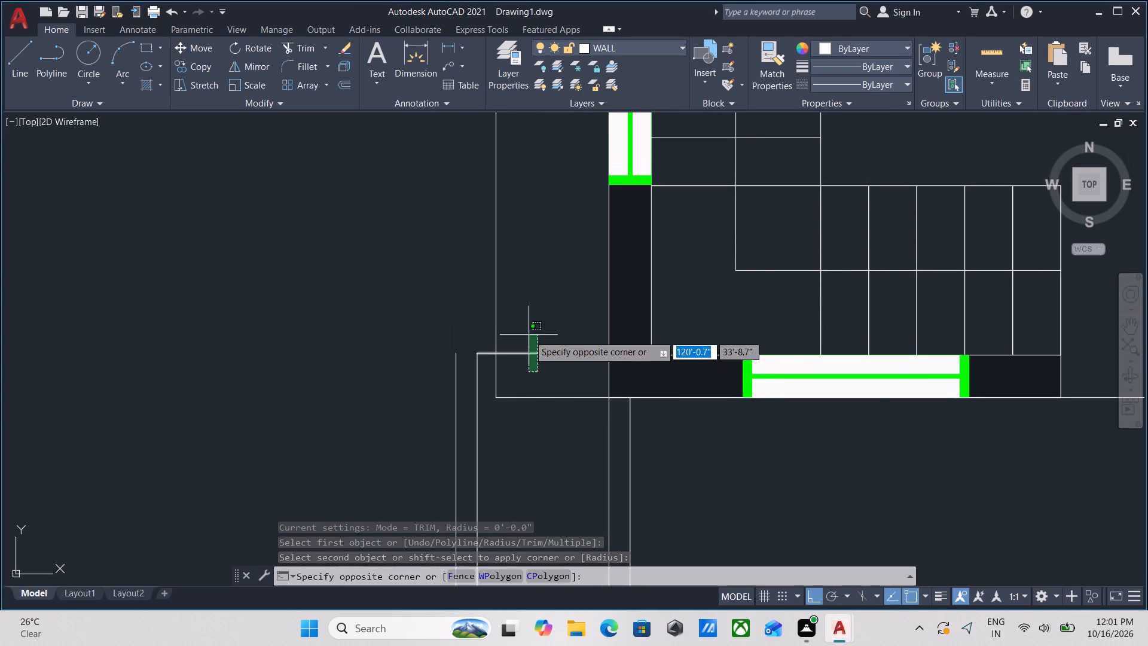
{"action": "left_click", "coordinate": [529, 335]}
{"action": "key", "text": "o"}
{"action": "key", "text": "Return"}
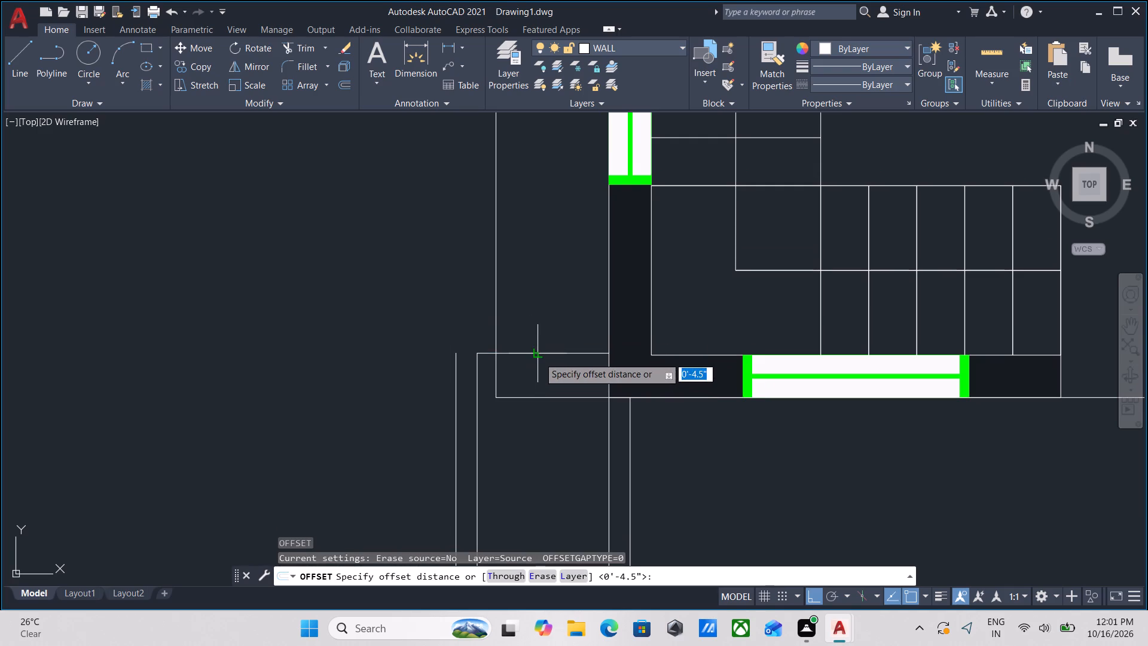
{"action": "left_click", "coordinate": [539, 357]}
{"action": "left_click", "coordinate": [539, 339]}
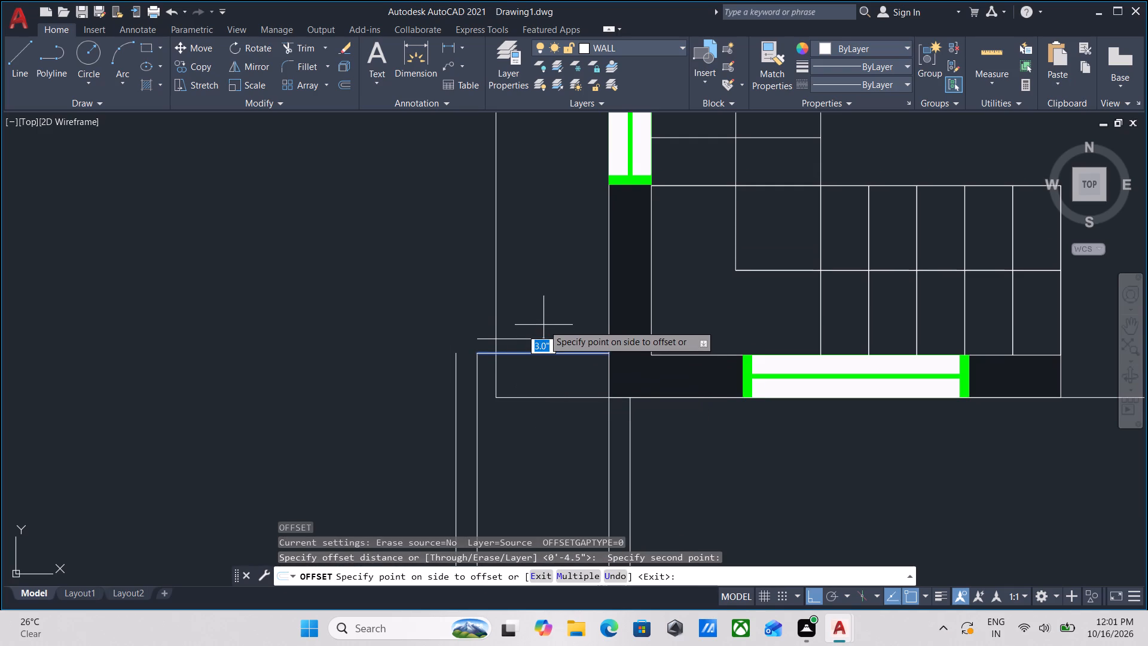
{"action": "type", "text": "4.5"}
{"action": "key", "text": "Return"}
{"action": "key", "text": "Escape"}
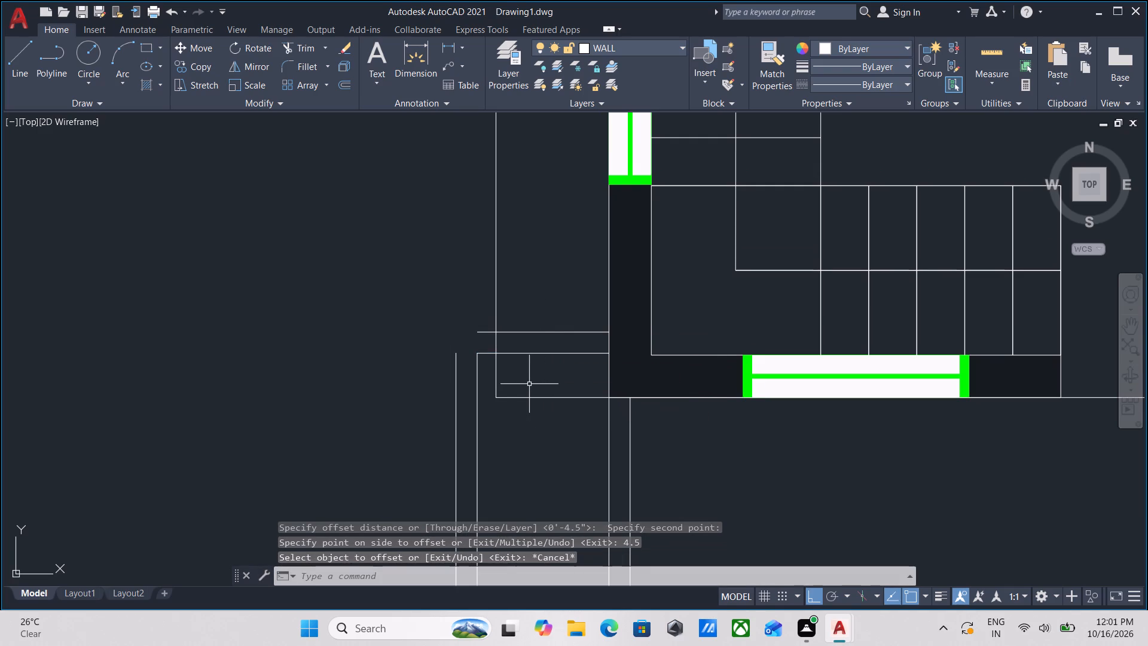
Join the outer side line and the new outer line beside the staircase into a square corner with a zero-radius Fillet.
{"action": "key", "text": "f"}
{"action": "key", "text": "Return"}
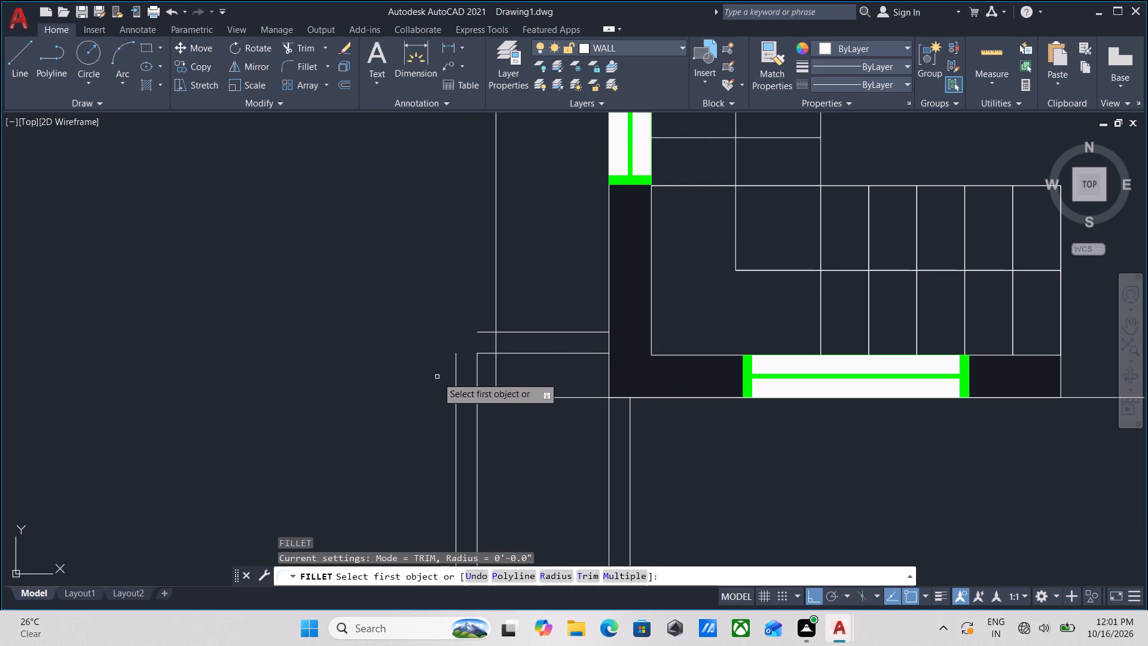
{"action": "left_click", "coordinate": [456, 368]}
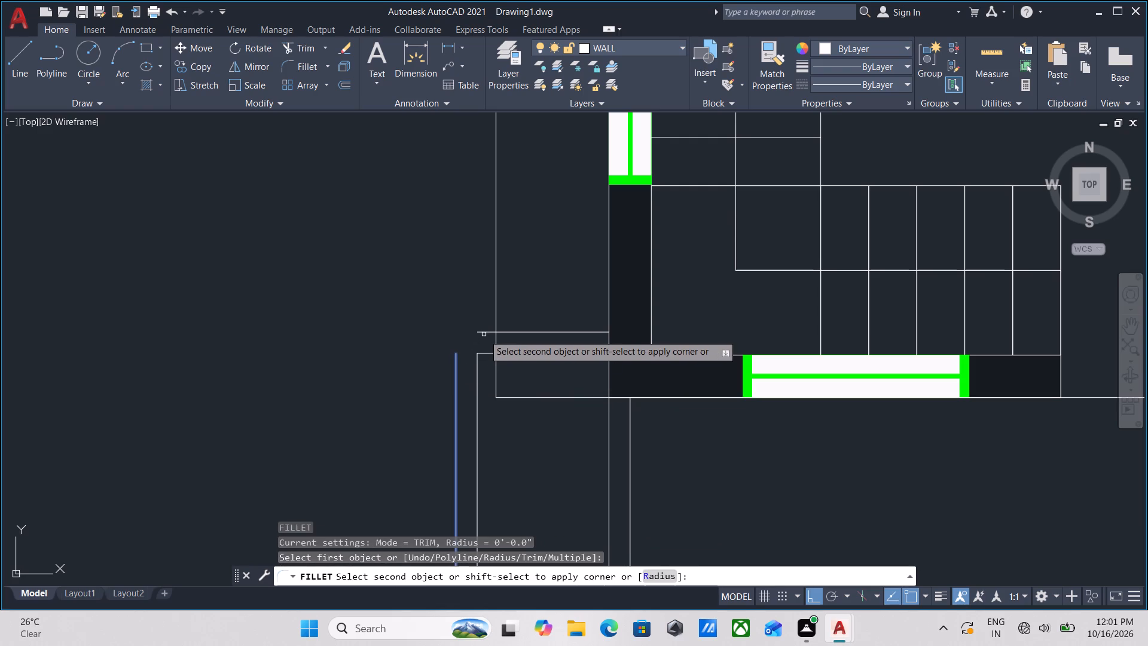
{"action": "left_click", "coordinate": [484, 333]}
Join the outer front line and the outer vertical line below the kitchen into a square corner with a zero-radius Fillet.
{"action": "scroll", "coordinate": [506, 427], "scroll_direction": "down", "scroll_amount": 2}
{"action": "middle_click_drag", "start_coordinate": [506, 427], "coordinate": [506, 358]}
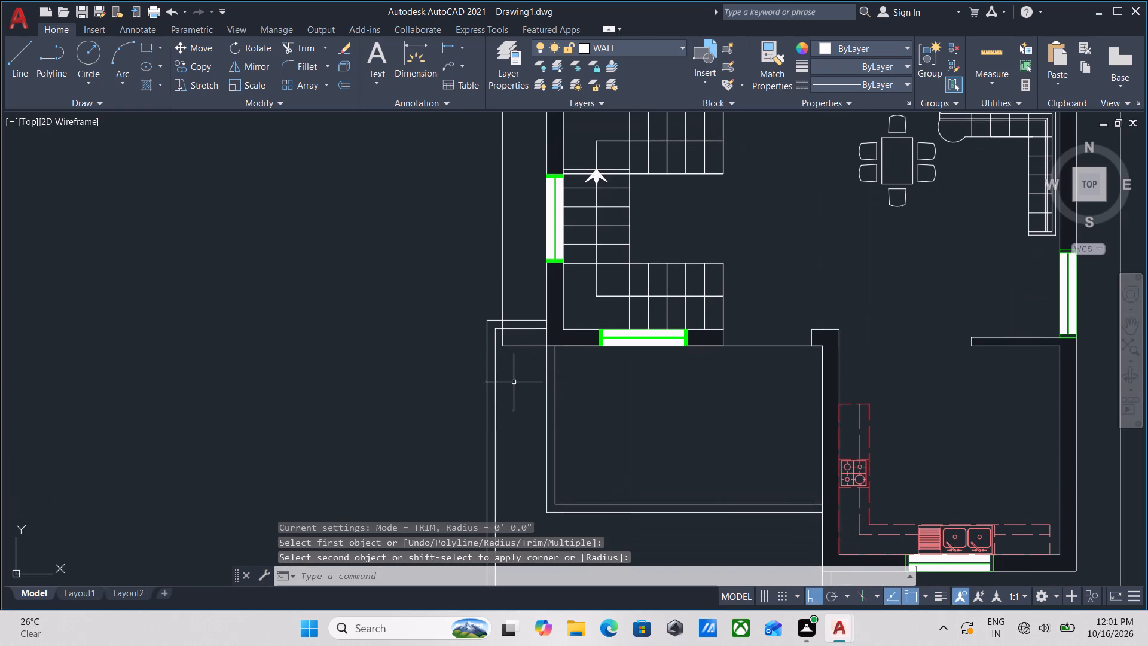
{"action": "middle_click_drag", "start_coordinate": [518, 400], "coordinate": [526, 371]}
{"action": "scroll", "coordinate": [526, 371], "scroll_direction": "down", "scroll_amount": 1}
{"action": "middle_click_drag", "start_coordinate": [529, 382], "coordinate": [553, 356]}
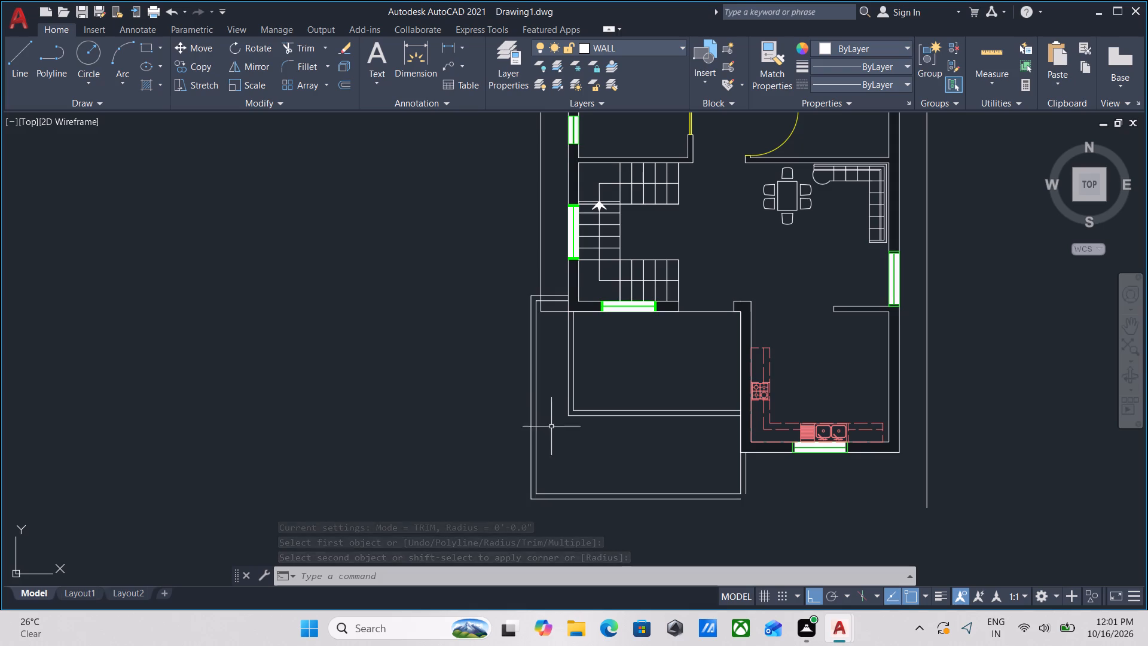
{"action": "scroll", "coordinate": [559, 444], "scroll_direction": "down", "scroll_amount": 2}
{"action": "middle_click_drag", "start_coordinate": [558, 448], "coordinate": [553, 379]}
{"action": "scroll", "coordinate": [613, 381], "scroll_direction": "up", "scroll_amount": 3}
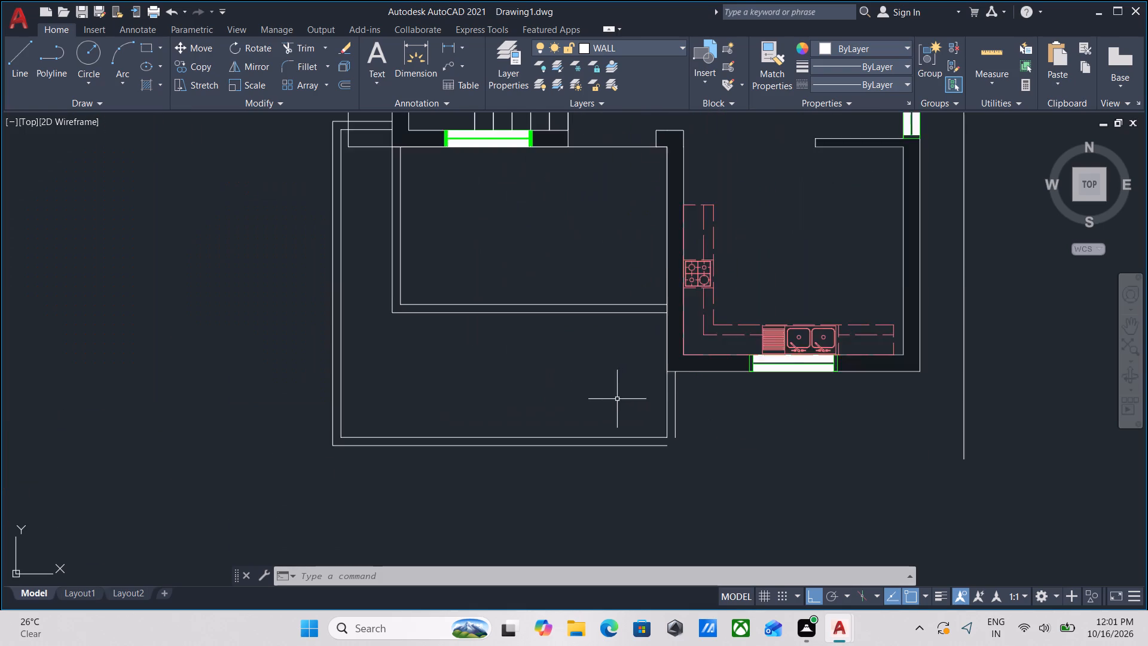
{"action": "scroll", "coordinate": [618, 399], "scroll_direction": "up", "scroll_amount": 1}
{"action": "scroll", "coordinate": [718, 484], "scroll_direction": "up", "scroll_amount": 2}
{"action": "middle_click_drag", "start_coordinate": [731, 469], "coordinate": [758, 458]}
{"action": "key", "text": "f"}
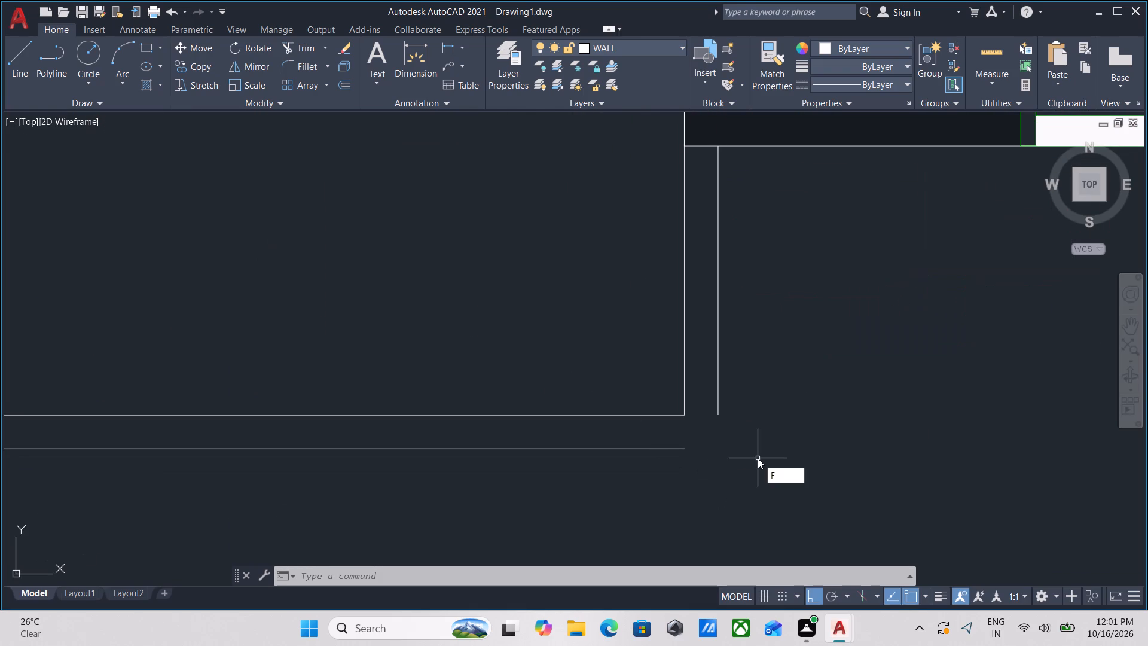
{"action": "key", "text": "Return"}
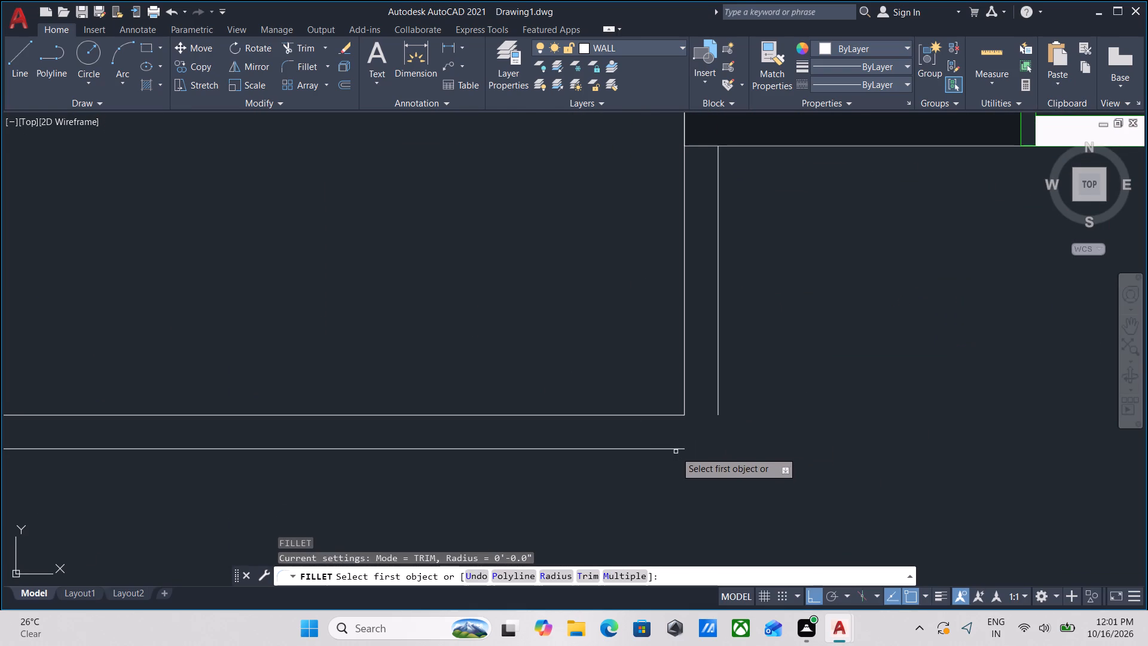
{"action": "left_click", "coordinate": [676, 449]}
{"action": "left_click", "coordinate": [717, 406]}
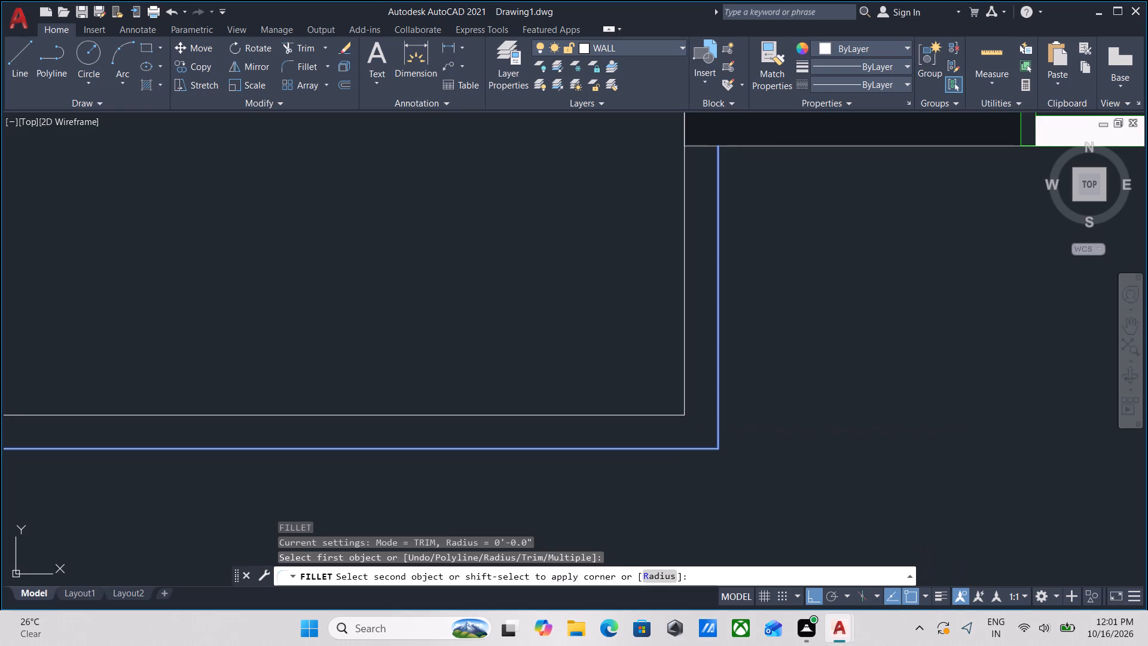
Examine the double-lined front boundary and the second floor plan next to the original house plan.
{"action": "scroll", "coordinate": [769, 399], "scroll_direction": "down", "scroll_amount": 3}
{"action": "middle_click_drag", "start_coordinate": [786, 419], "coordinate": [832, 524]}
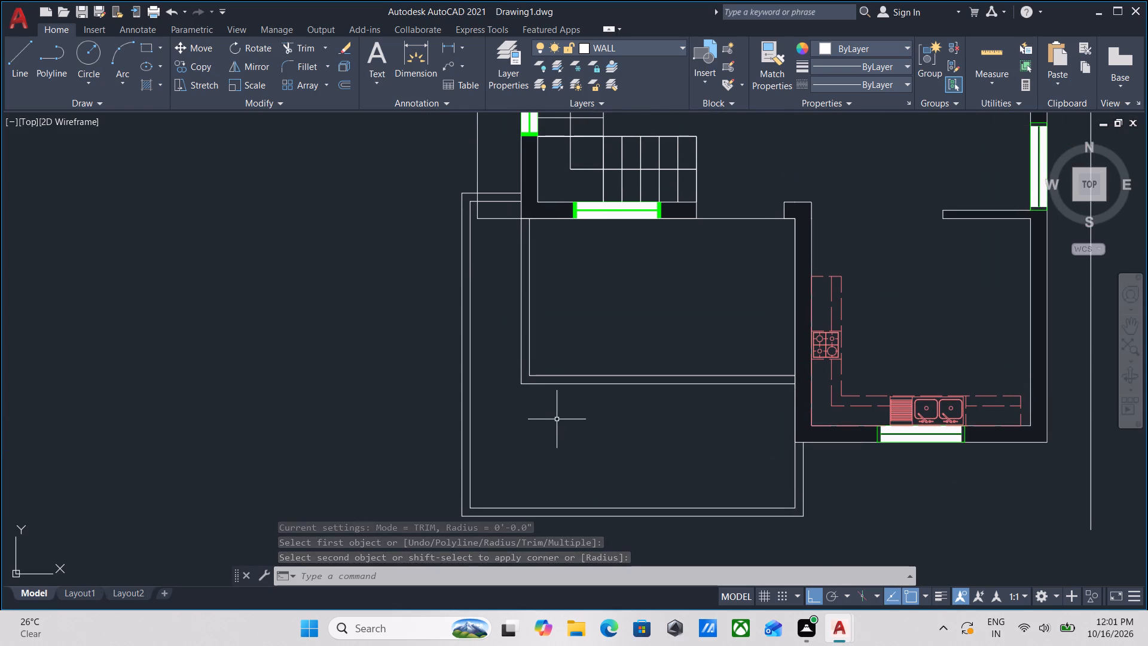
{"action": "middle_click_drag", "start_coordinate": [642, 413], "coordinate": [607, 438]}
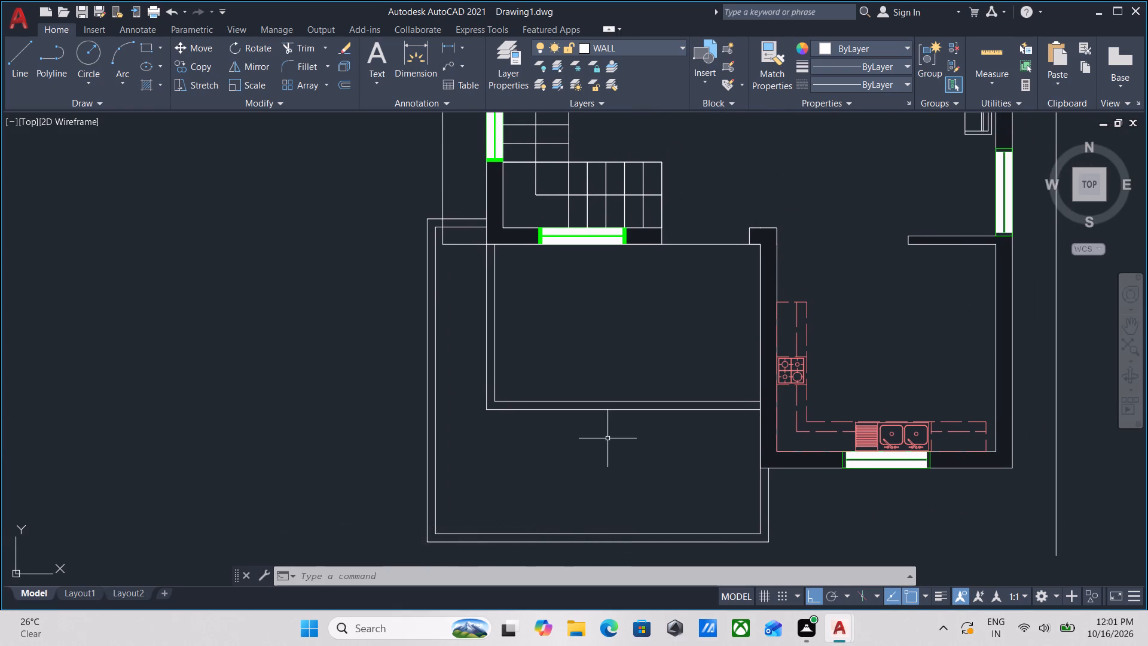
{"action": "middle_click_drag", "start_coordinate": [607, 438], "coordinate": [597, 398]}
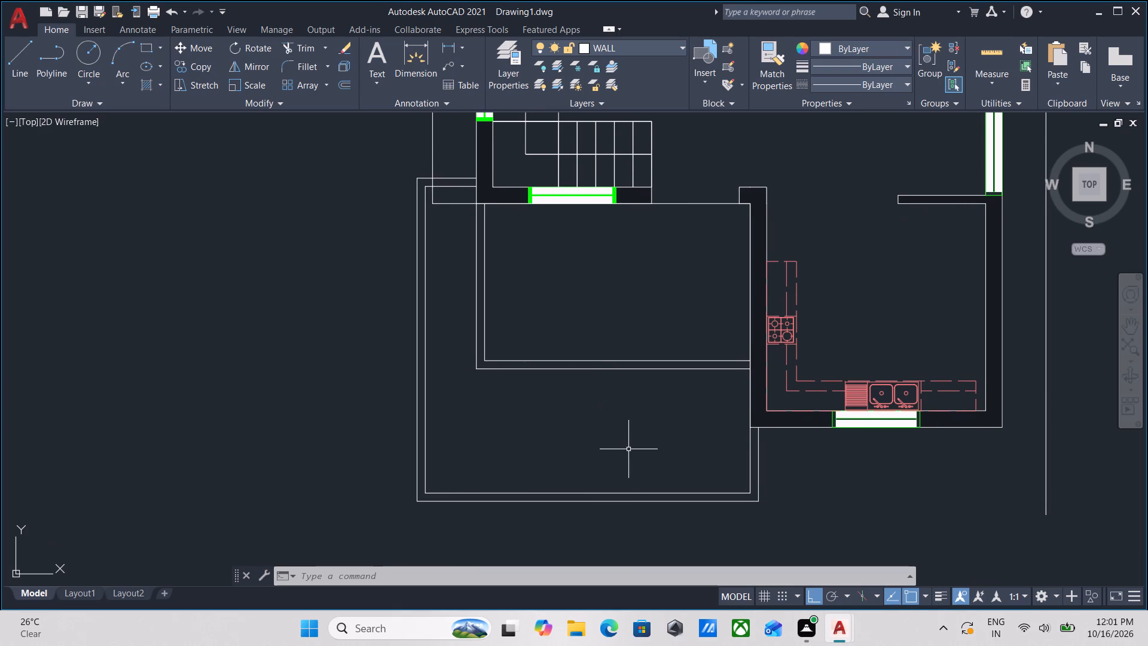
{"action": "middle_click_drag", "start_coordinate": [615, 445], "coordinate": [598, 435]}
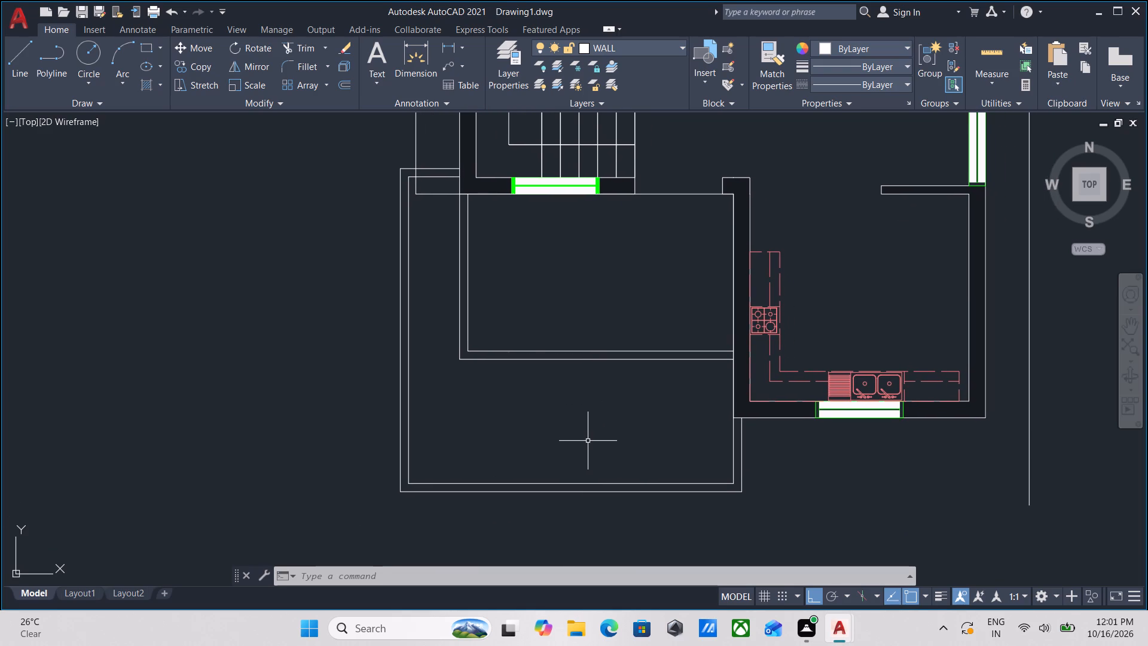
{"action": "scroll", "coordinate": [587, 441], "scroll_direction": "down", "scroll_amount": 1}
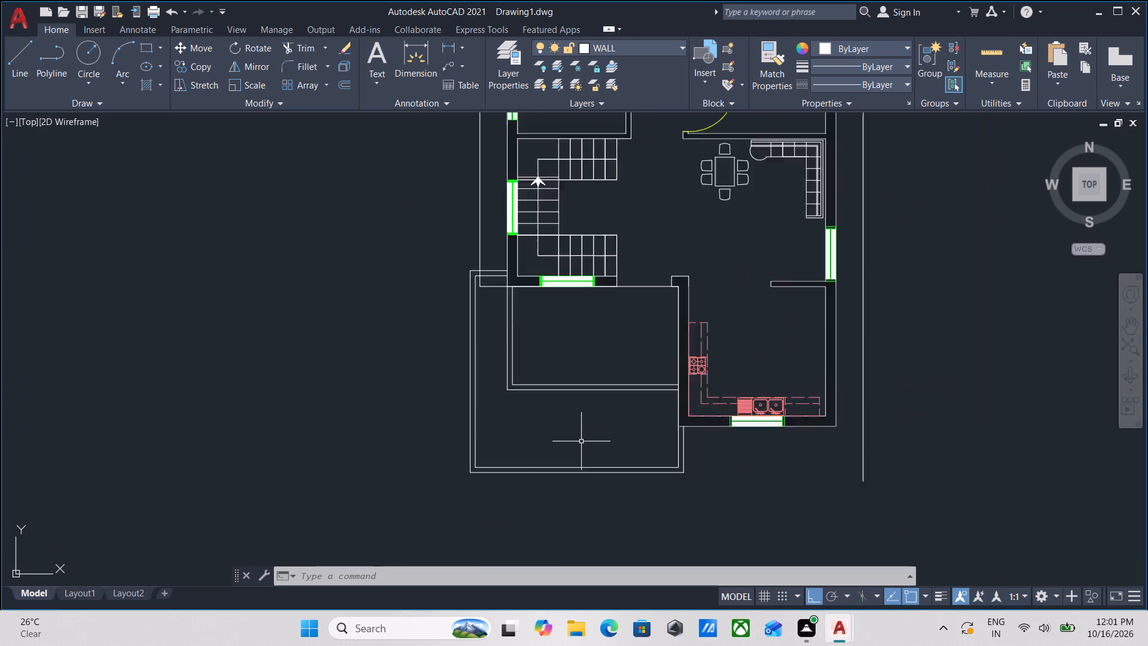
{"action": "scroll", "coordinate": [581, 441], "scroll_direction": "down", "scroll_amount": 1}
{"action": "scroll", "coordinate": [586, 430], "scroll_direction": "up", "scroll_amount": 1}
{"action": "scroll", "coordinate": [586, 430], "scroll_direction": "down", "scroll_amount": 1}
{"action": "middle_click", "coordinate": [586, 430]}
{"action": "middle_click_drag", "start_coordinate": [506, 427], "coordinate": [707, 441]}
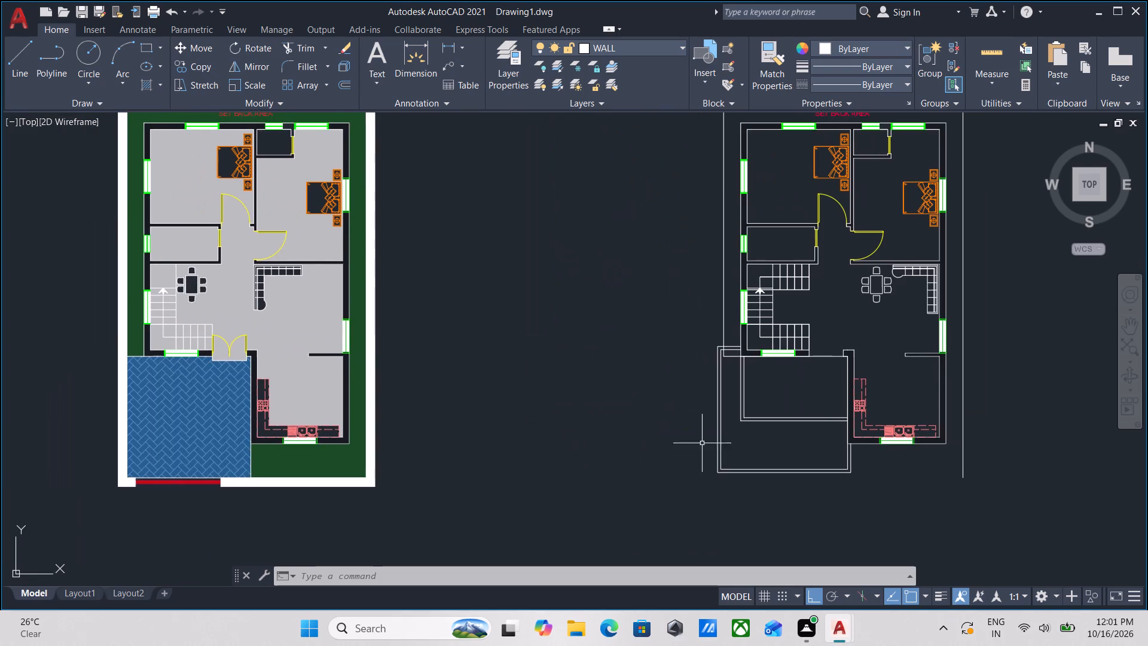
Examine the original house plan's filled walls, floor hatching and furniture from the setback area down through the rooms.
{"action": "middle_click_drag", "start_coordinate": [478, 443], "coordinate": [596, 505]}
{"action": "scroll", "coordinate": [596, 492], "scroll_direction": "down", "scroll_amount": 1}
{"action": "middle_click_drag", "start_coordinate": [596, 491], "coordinate": [602, 450]}
{"action": "scroll", "coordinate": [444, 412], "scroll_direction": "up", "scroll_amount": 2}
{"action": "middle_click_drag", "start_coordinate": [436, 340], "coordinate": [420, 521]}
{"action": "scroll", "coordinate": [457, 385], "scroll_direction": "up", "scroll_amount": 1}
{"action": "middle_click_drag", "start_coordinate": [454, 399], "coordinate": [442, 481]}
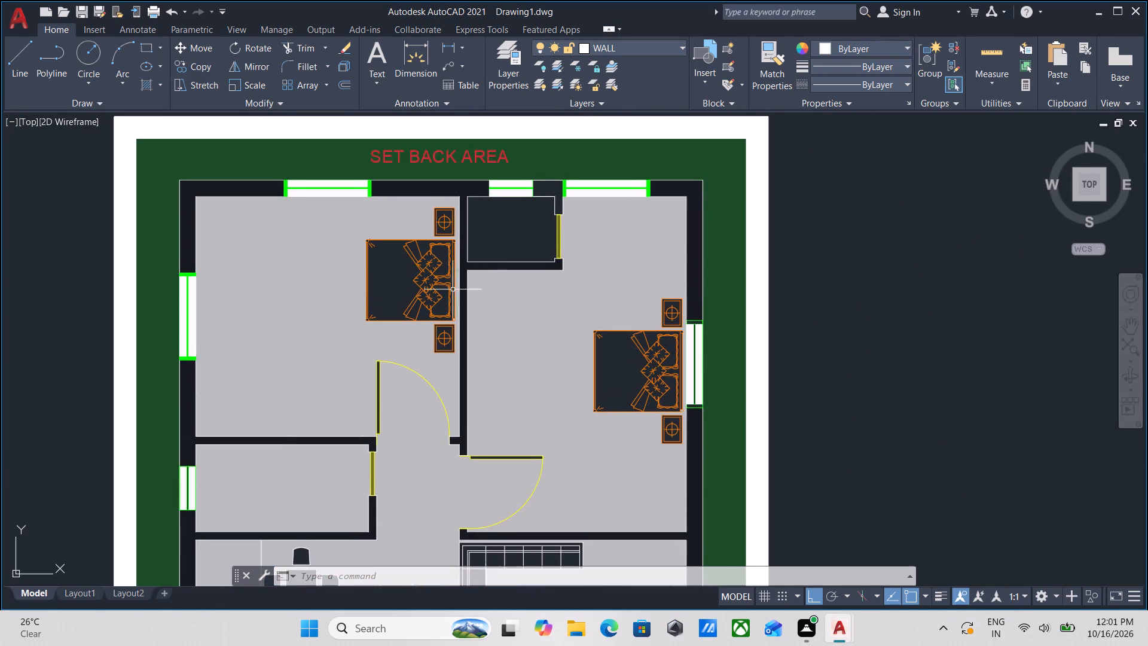
{"action": "middle_click_drag", "start_coordinate": [454, 281], "coordinate": [448, 356]}
{"action": "scroll", "coordinate": [515, 364], "scroll_direction": "down", "scroll_amount": 1}
{"action": "middle_click_drag", "start_coordinate": [533, 374], "coordinate": [590, 290]}
{"action": "middle_click_drag", "start_coordinate": [616, 403], "coordinate": [612, 311]}
{"action": "scroll", "coordinate": [706, 369], "scroll_direction": "down", "scroll_amount": 3}
Examine the second plan's staircase, kitchen and double-lined front enclosures.
{"action": "middle_click_drag", "start_coordinate": [724, 378], "coordinate": [463, 340]}
{"action": "scroll", "coordinate": [695, 370], "scroll_direction": "up", "scroll_amount": 3}
{"action": "scroll", "coordinate": [415, 412], "scroll_direction": "up", "scroll_amount": 1}
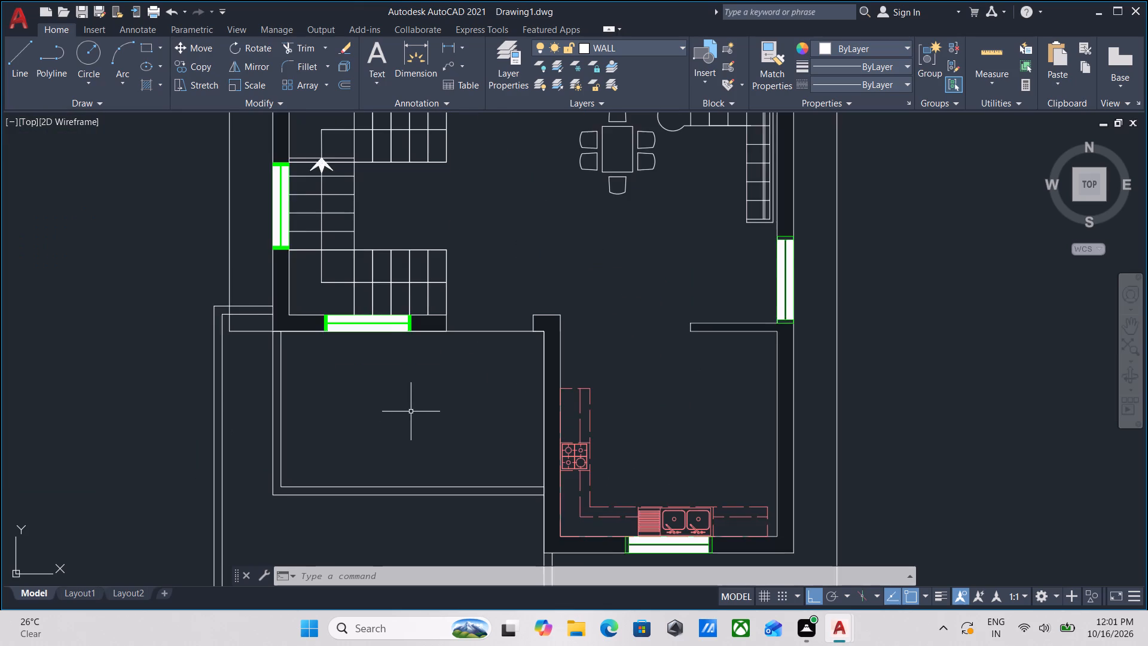
{"action": "middle_click_drag", "start_coordinate": [411, 412], "coordinate": [484, 366]}
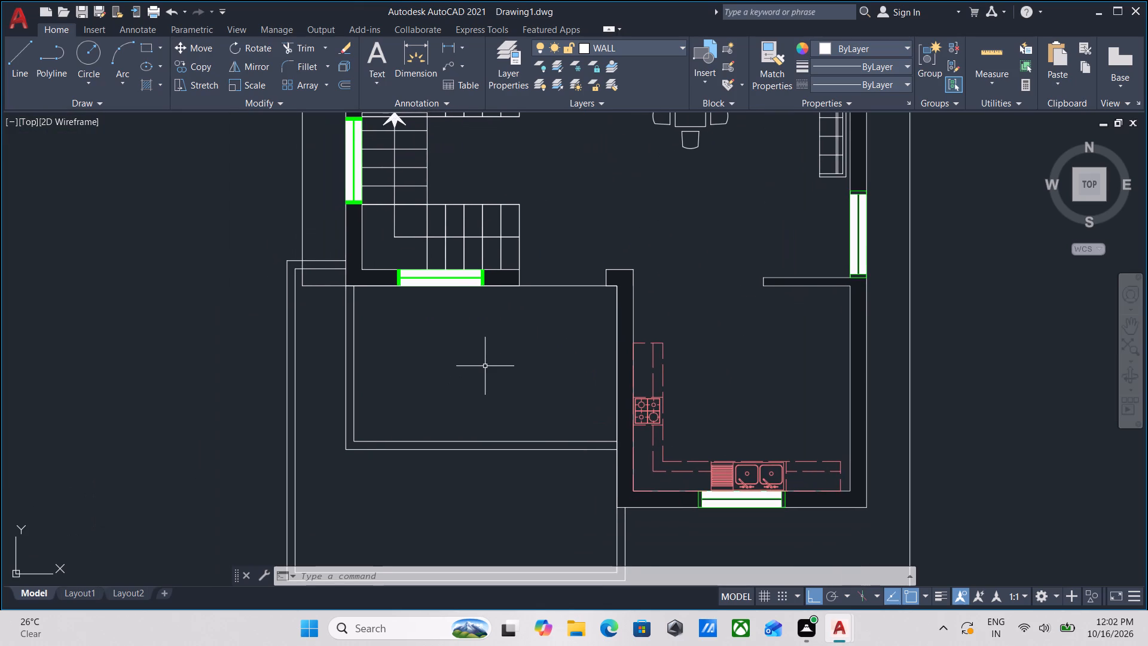
{"action": "scroll", "coordinate": [485, 366], "scroll_direction": "down", "scroll_amount": 1}
{"action": "middle_click_drag", "start_coordinate": [485, 366], "coordinate": [499, 353]}
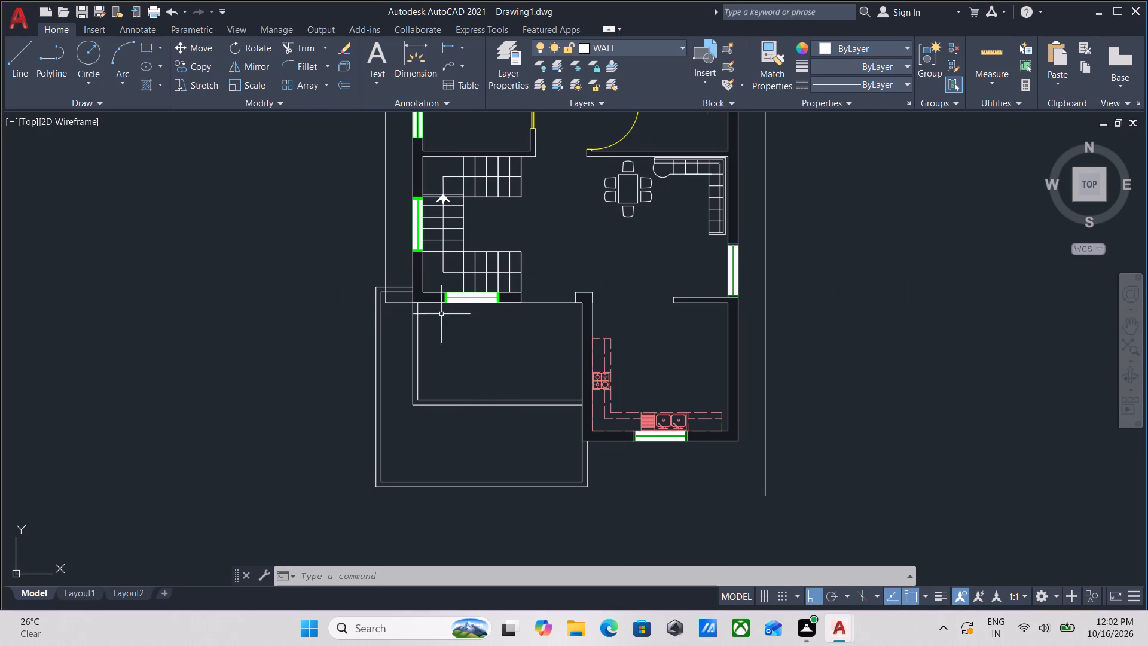
{"action": "scroll", "coordinate": [430, 303], "scroll_direction": "up", "scroll_amount": 4}
{"action": "scroll", "coordinate": [390, 337], "scroll_direction": "down", "scroll_amount": 4}
{"action": "middle_click_drag", "start_coordinate": [526, 414], "coordinate": [460, 311]}
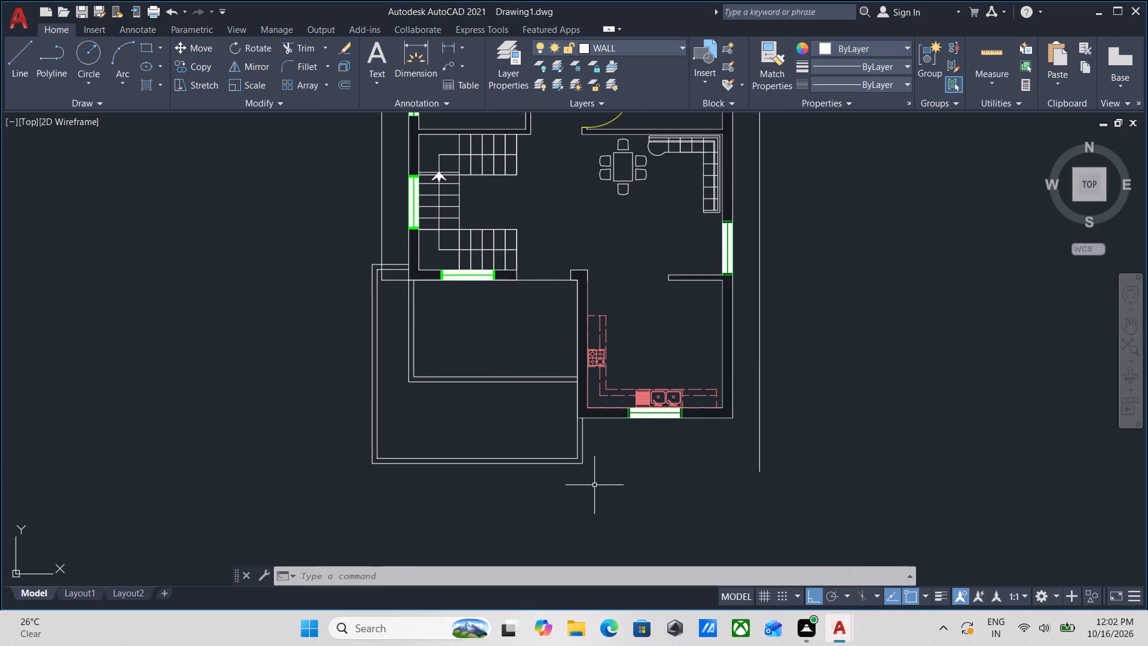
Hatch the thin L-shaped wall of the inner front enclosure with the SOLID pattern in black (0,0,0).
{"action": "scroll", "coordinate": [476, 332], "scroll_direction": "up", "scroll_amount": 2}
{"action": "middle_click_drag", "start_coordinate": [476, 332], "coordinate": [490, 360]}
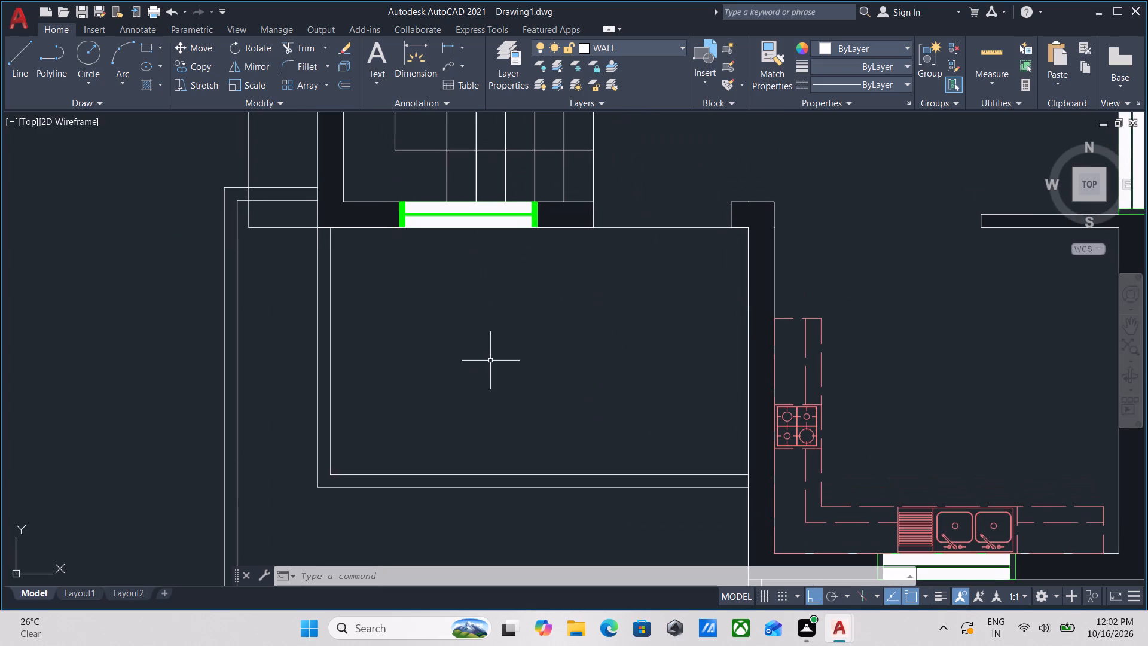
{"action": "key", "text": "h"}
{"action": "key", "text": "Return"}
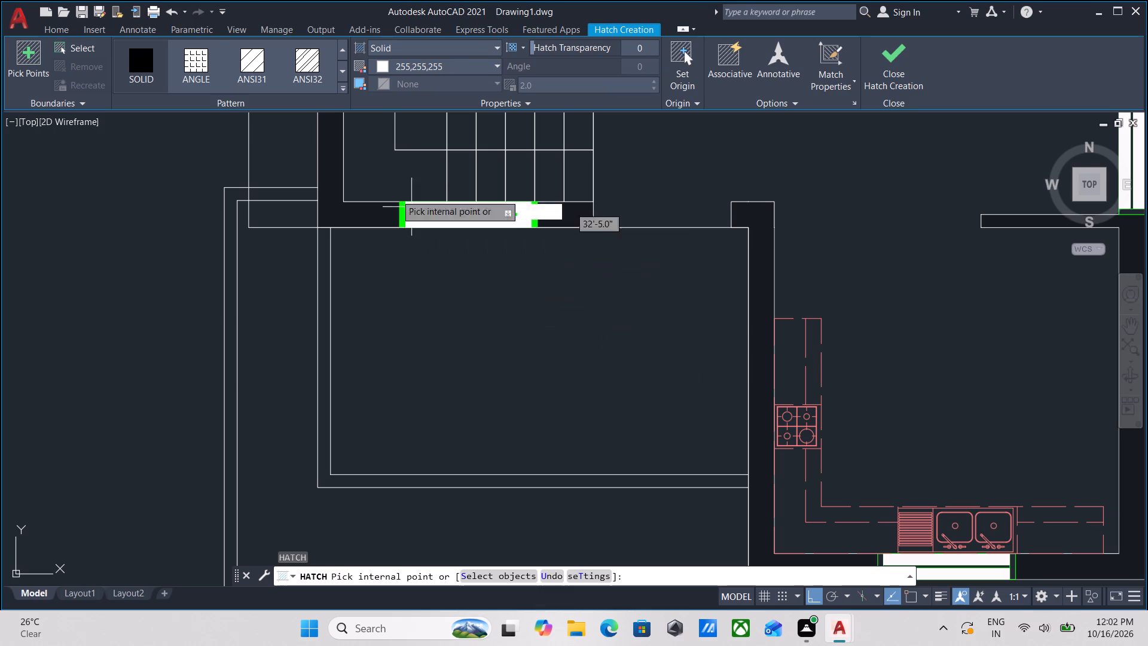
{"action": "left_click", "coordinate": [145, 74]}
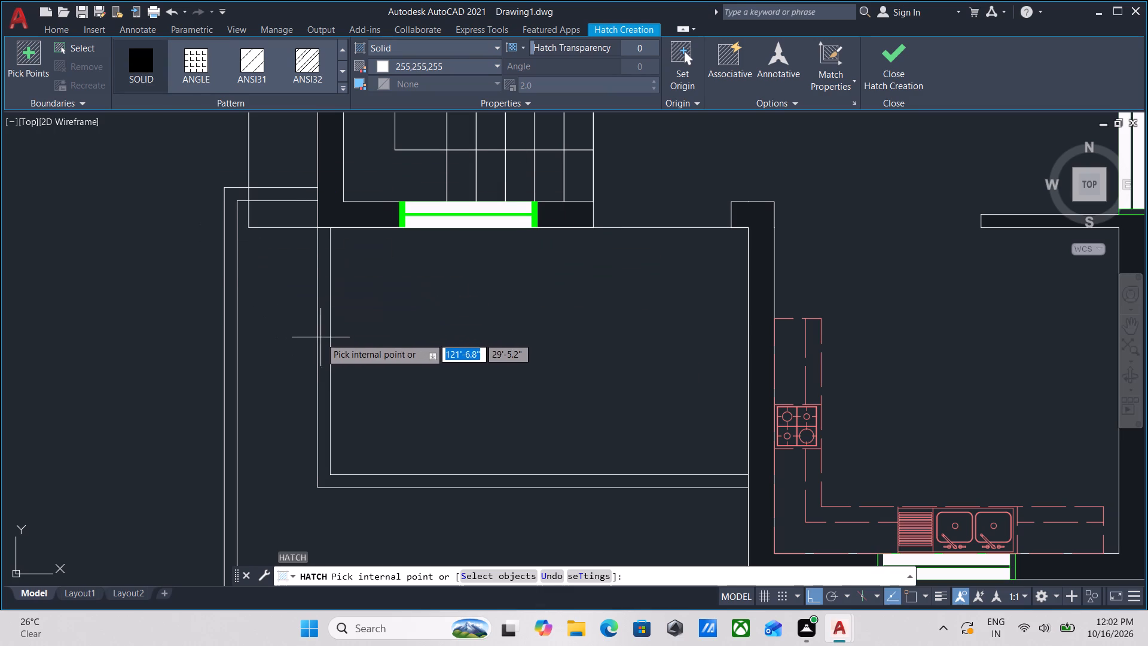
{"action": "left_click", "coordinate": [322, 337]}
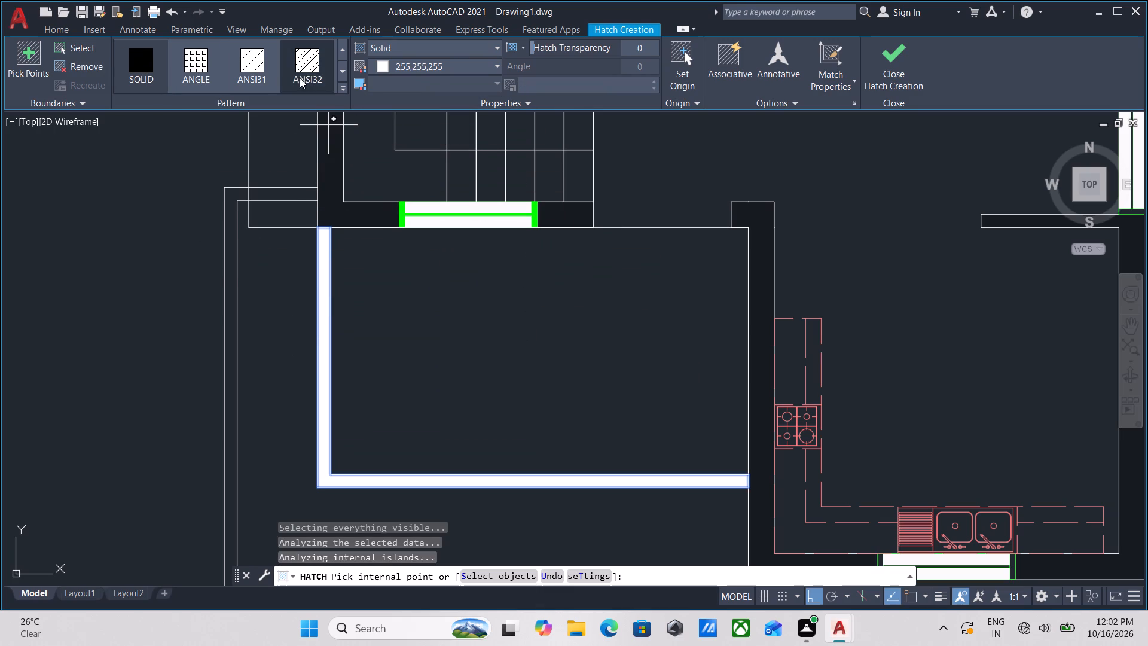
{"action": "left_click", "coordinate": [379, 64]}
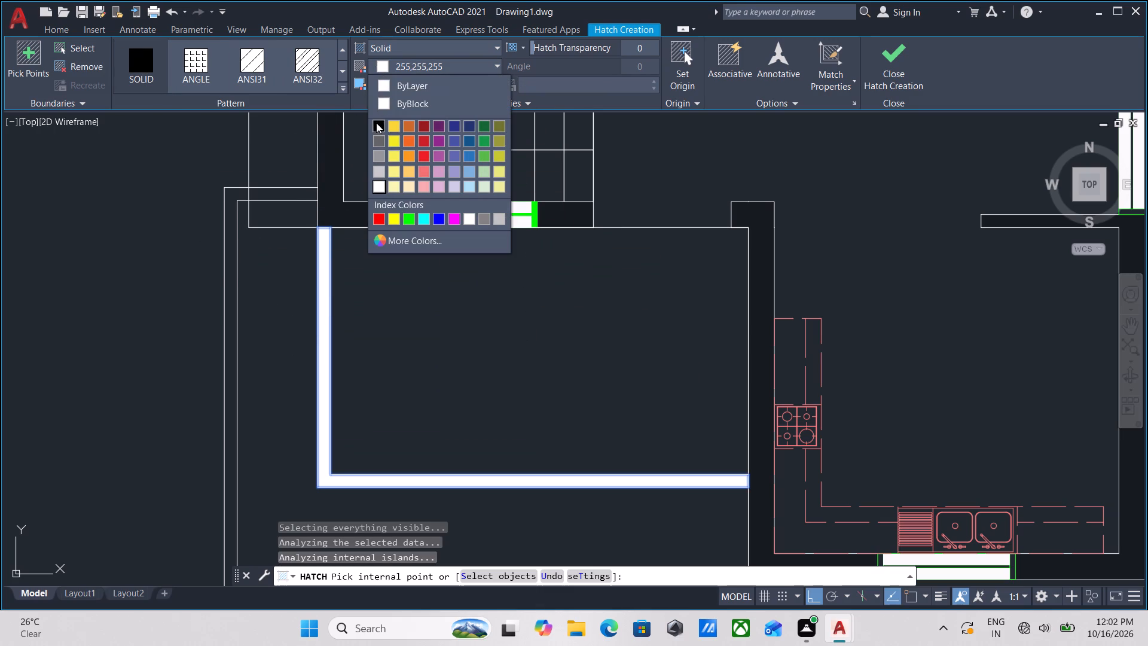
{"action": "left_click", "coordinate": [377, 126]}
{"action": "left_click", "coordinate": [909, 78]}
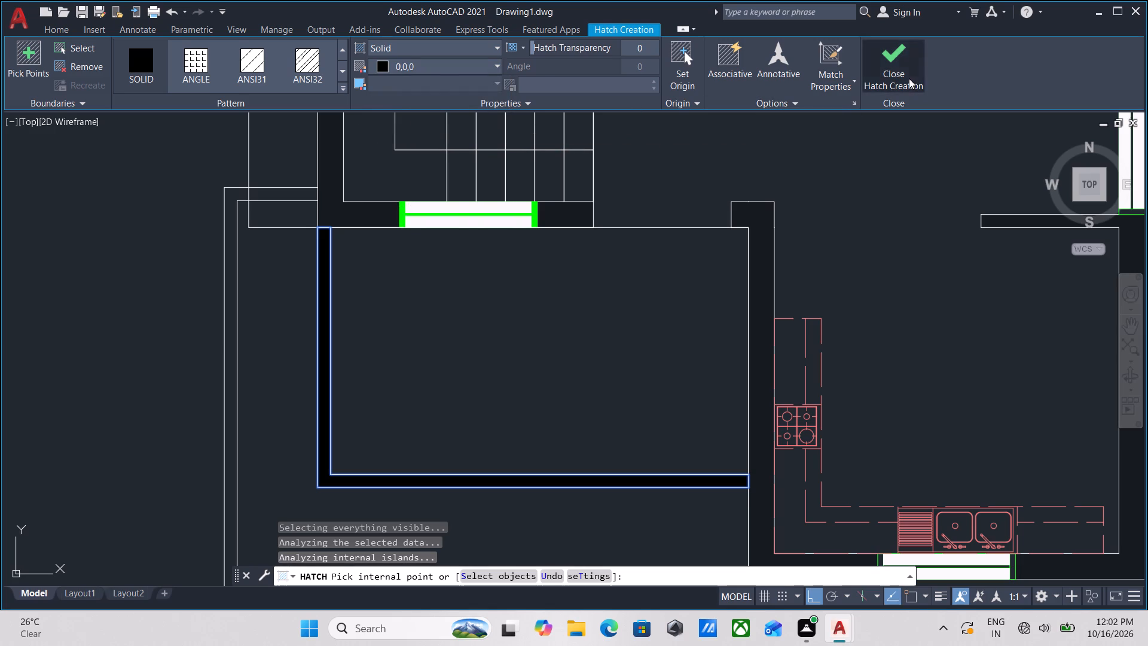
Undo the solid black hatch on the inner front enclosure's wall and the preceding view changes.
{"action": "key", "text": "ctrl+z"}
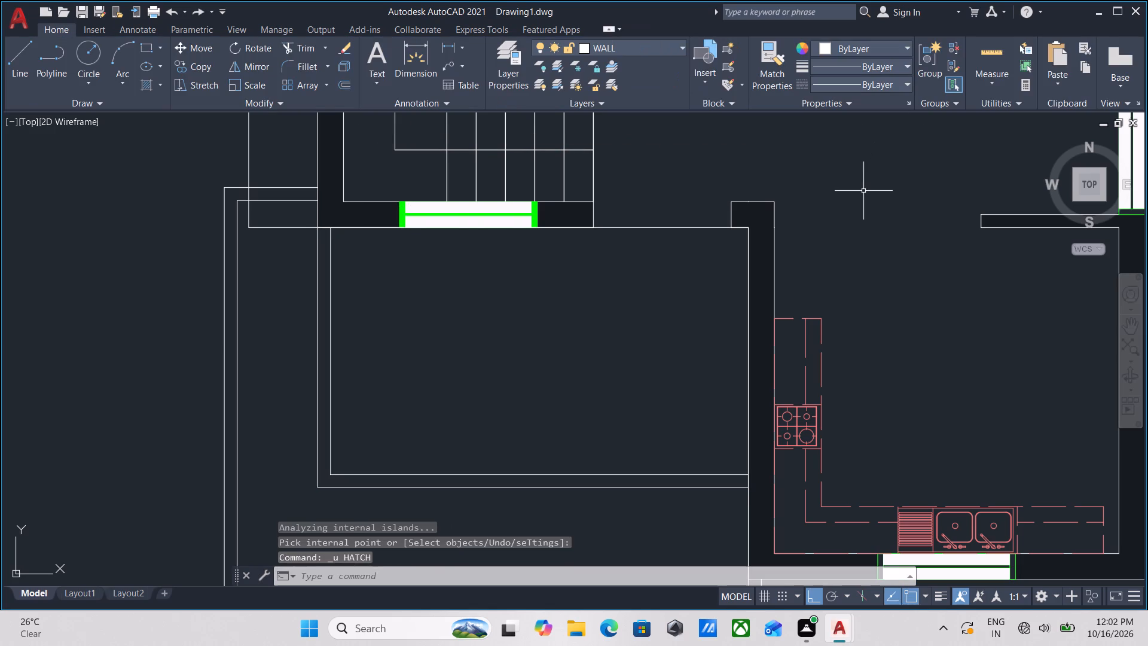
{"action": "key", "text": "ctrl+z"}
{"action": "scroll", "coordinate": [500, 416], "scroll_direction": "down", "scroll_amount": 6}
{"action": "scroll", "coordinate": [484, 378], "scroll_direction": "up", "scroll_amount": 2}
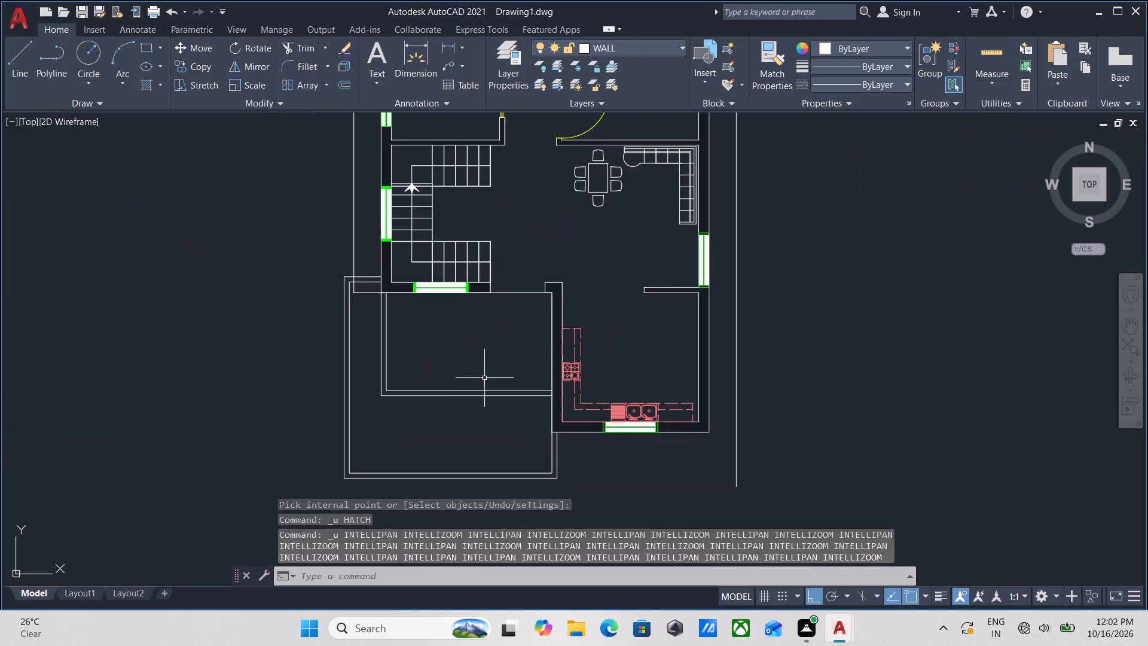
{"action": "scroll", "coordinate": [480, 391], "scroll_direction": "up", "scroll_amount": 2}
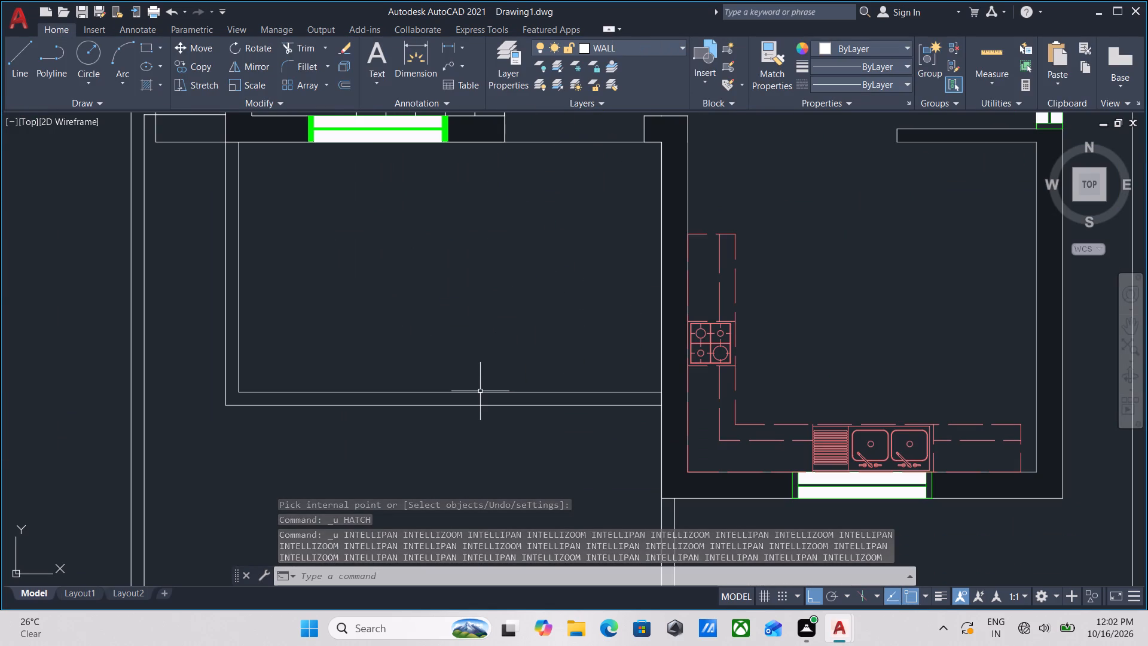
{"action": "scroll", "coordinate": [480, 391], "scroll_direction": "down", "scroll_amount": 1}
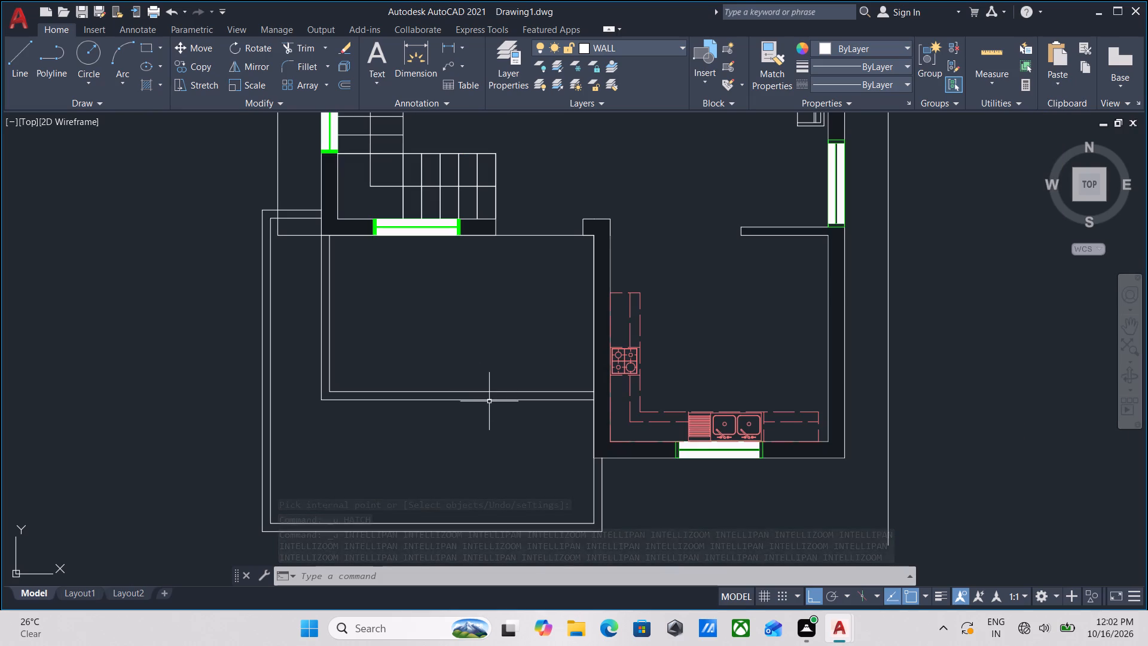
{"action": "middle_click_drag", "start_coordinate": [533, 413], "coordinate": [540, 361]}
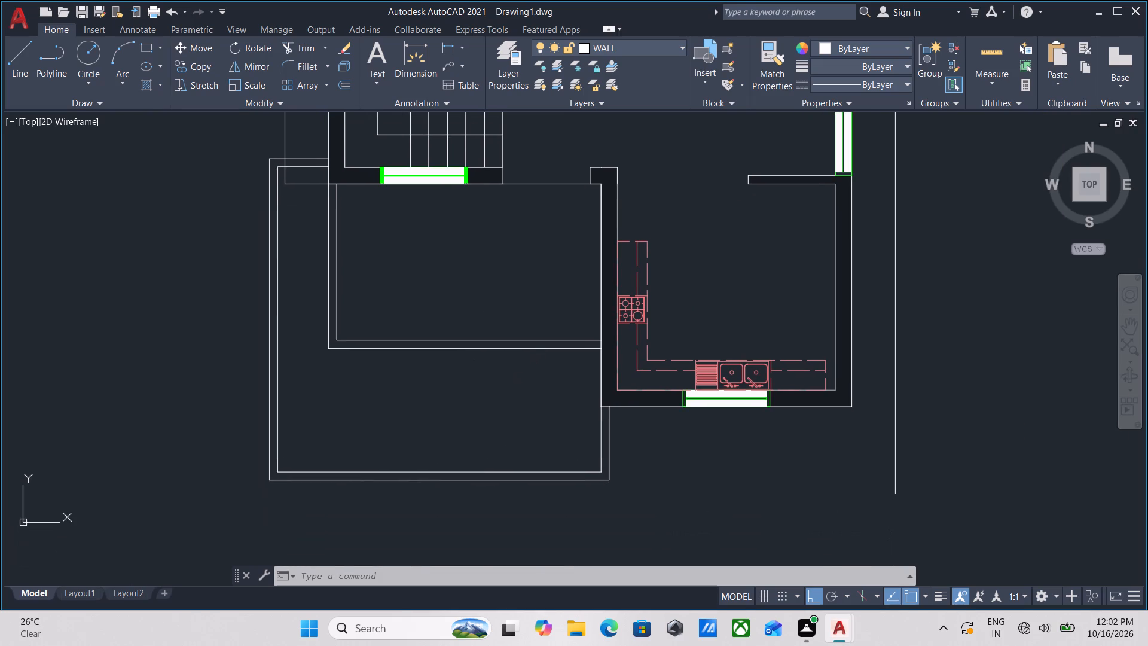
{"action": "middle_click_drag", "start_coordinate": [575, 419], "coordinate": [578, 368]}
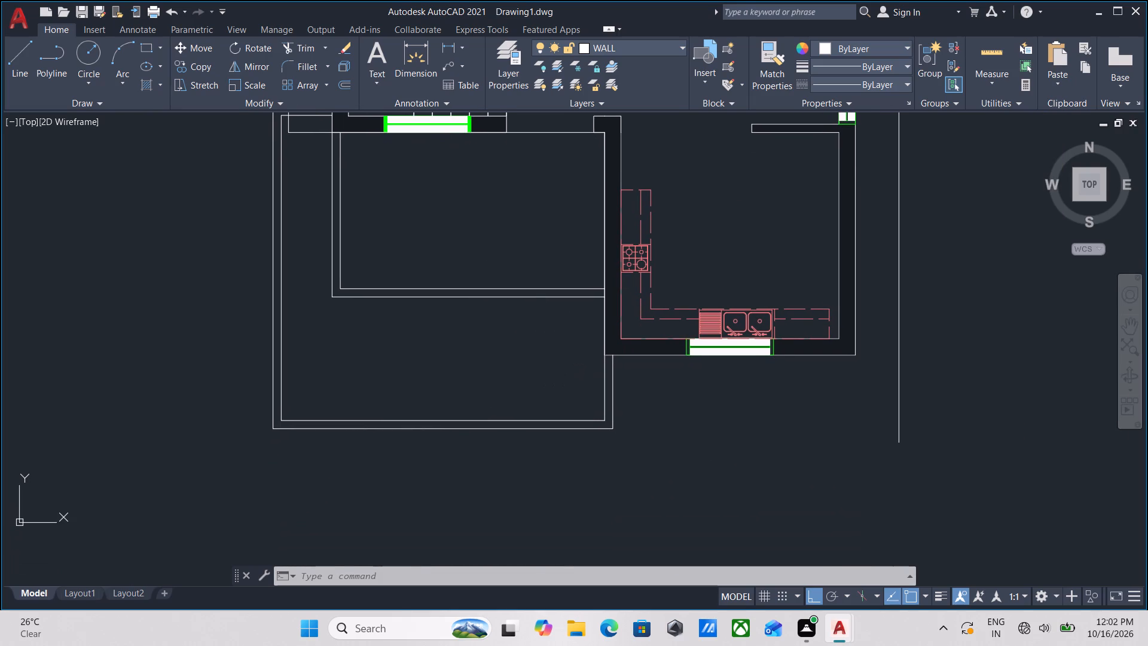
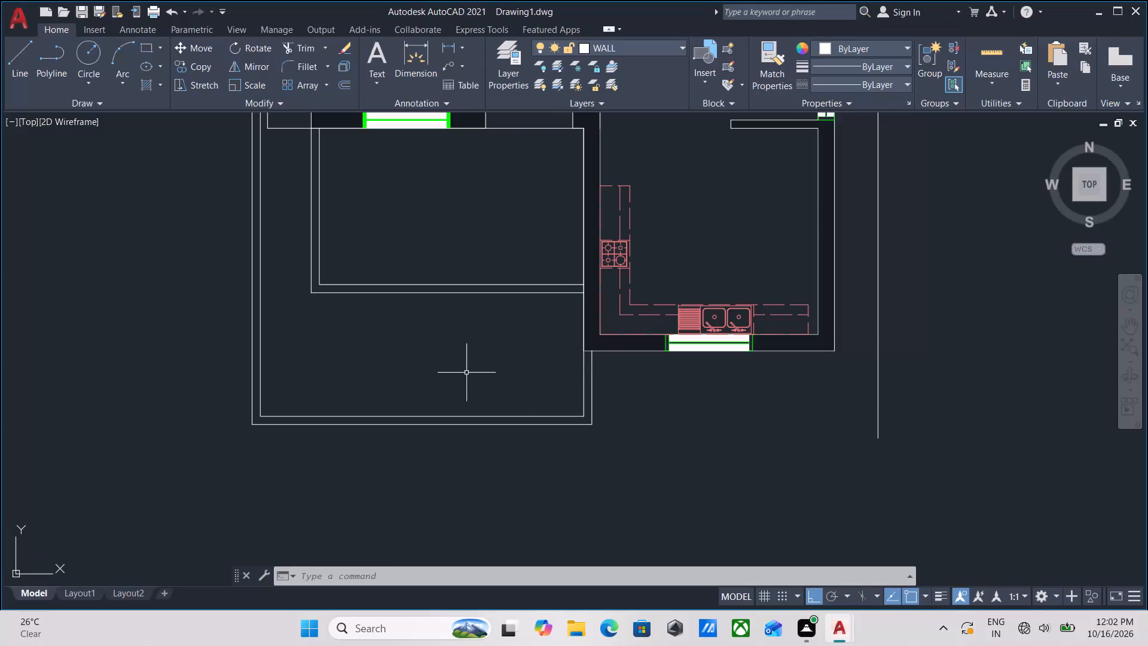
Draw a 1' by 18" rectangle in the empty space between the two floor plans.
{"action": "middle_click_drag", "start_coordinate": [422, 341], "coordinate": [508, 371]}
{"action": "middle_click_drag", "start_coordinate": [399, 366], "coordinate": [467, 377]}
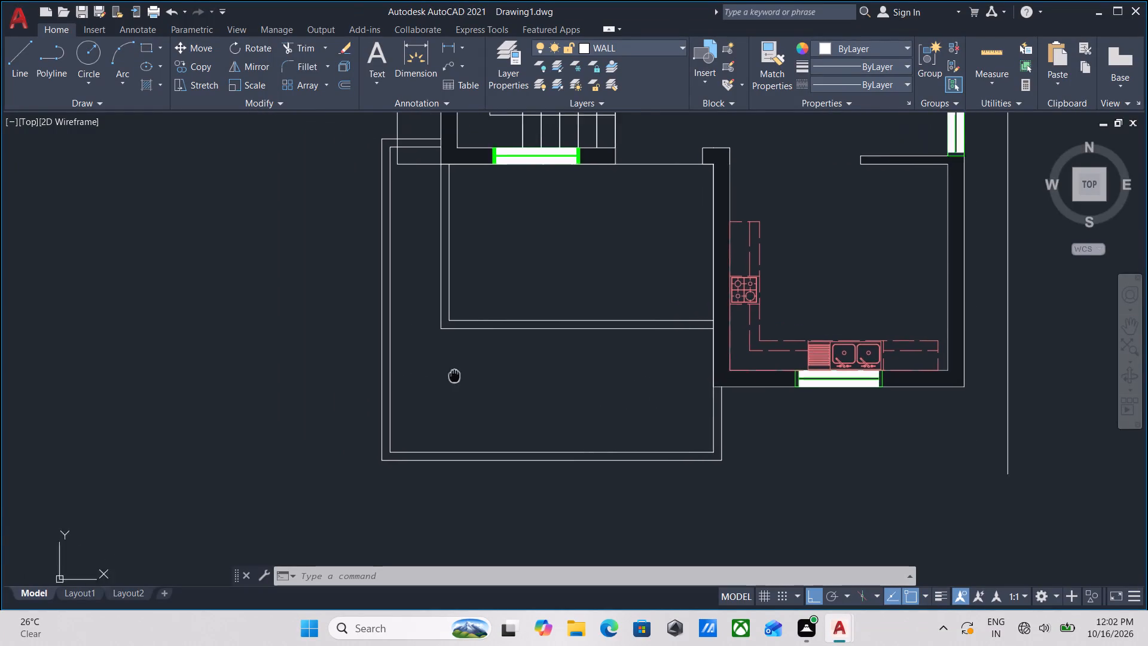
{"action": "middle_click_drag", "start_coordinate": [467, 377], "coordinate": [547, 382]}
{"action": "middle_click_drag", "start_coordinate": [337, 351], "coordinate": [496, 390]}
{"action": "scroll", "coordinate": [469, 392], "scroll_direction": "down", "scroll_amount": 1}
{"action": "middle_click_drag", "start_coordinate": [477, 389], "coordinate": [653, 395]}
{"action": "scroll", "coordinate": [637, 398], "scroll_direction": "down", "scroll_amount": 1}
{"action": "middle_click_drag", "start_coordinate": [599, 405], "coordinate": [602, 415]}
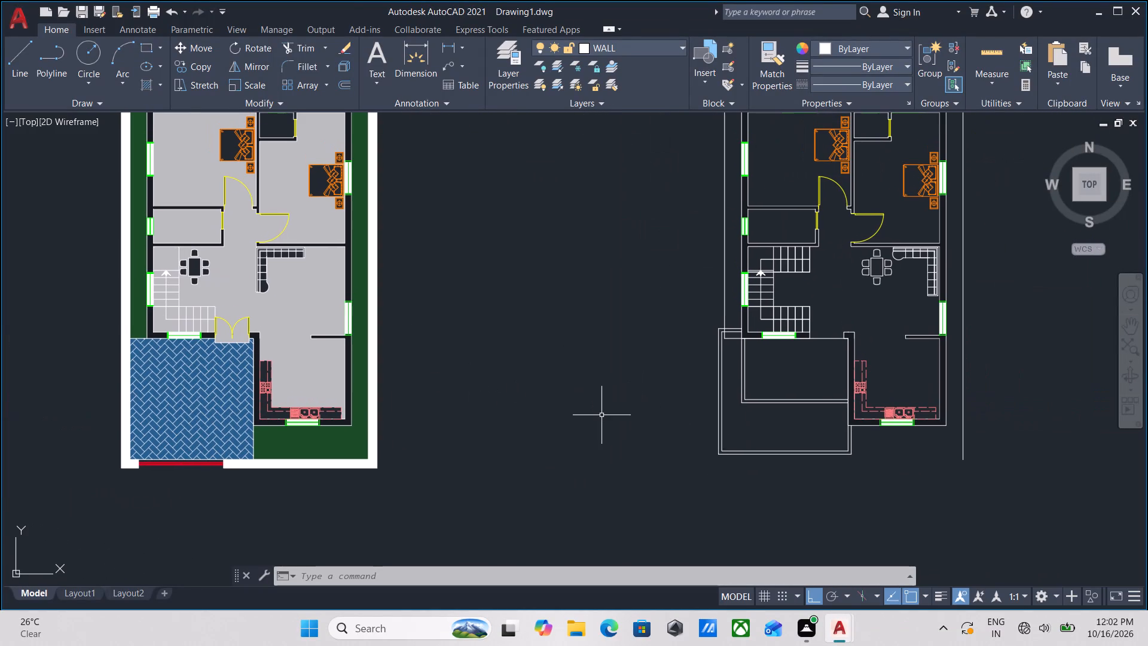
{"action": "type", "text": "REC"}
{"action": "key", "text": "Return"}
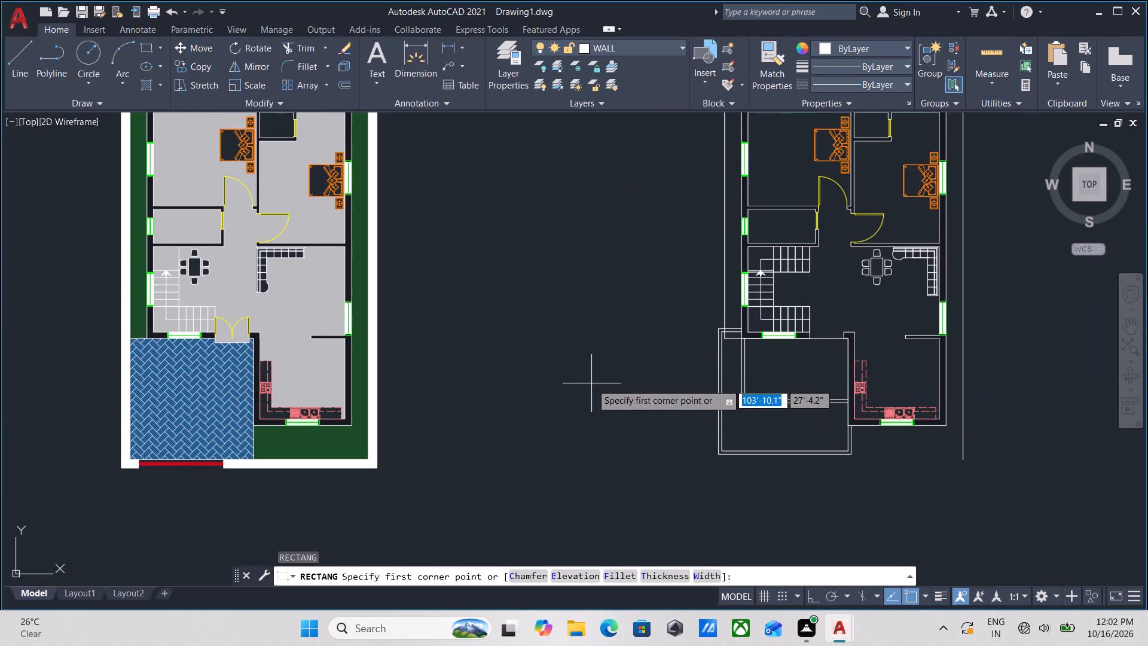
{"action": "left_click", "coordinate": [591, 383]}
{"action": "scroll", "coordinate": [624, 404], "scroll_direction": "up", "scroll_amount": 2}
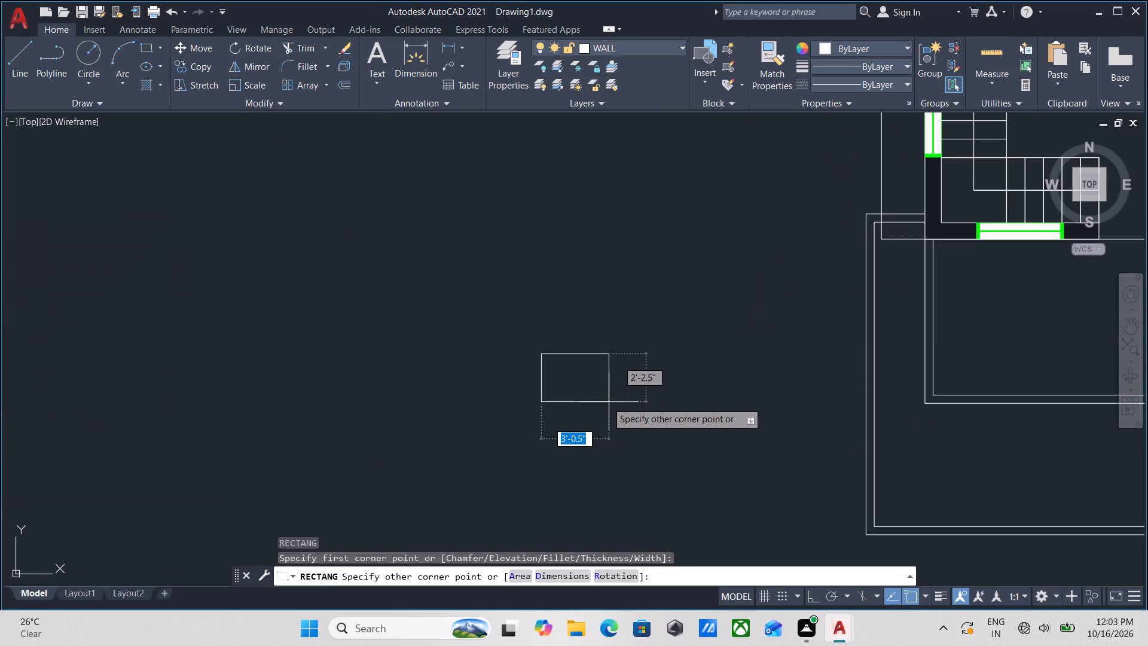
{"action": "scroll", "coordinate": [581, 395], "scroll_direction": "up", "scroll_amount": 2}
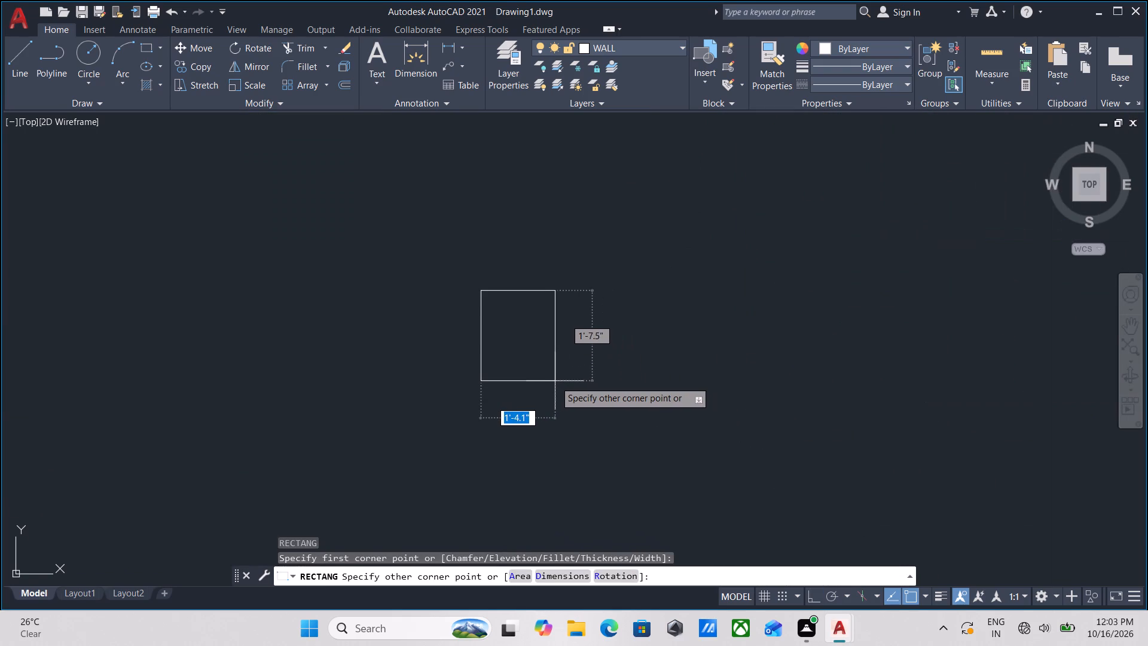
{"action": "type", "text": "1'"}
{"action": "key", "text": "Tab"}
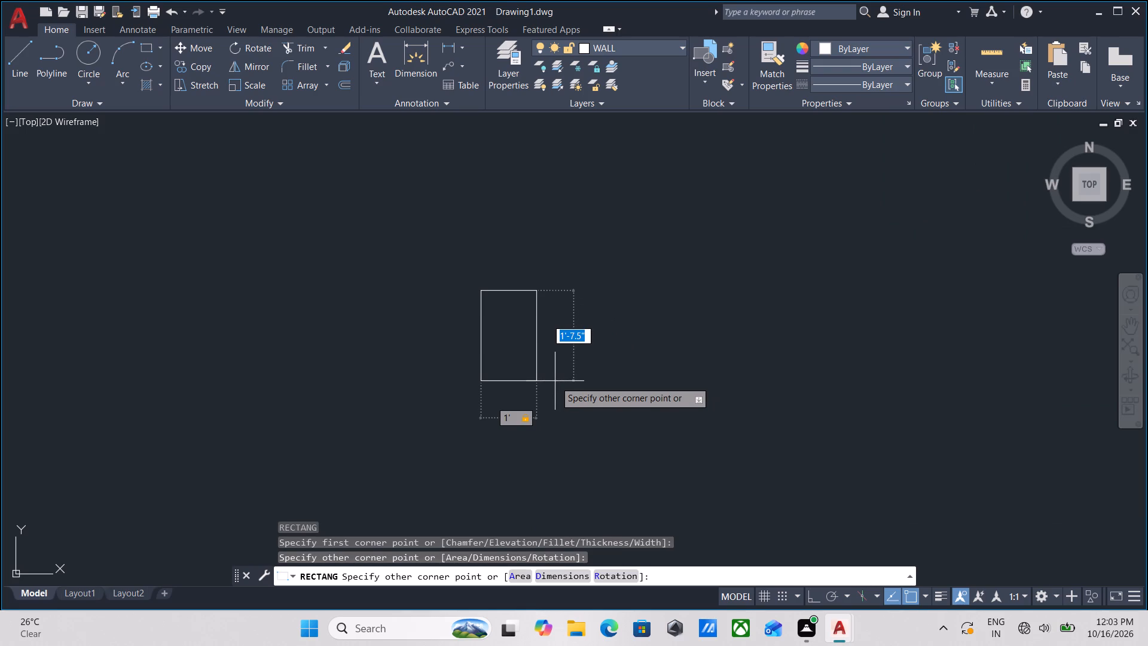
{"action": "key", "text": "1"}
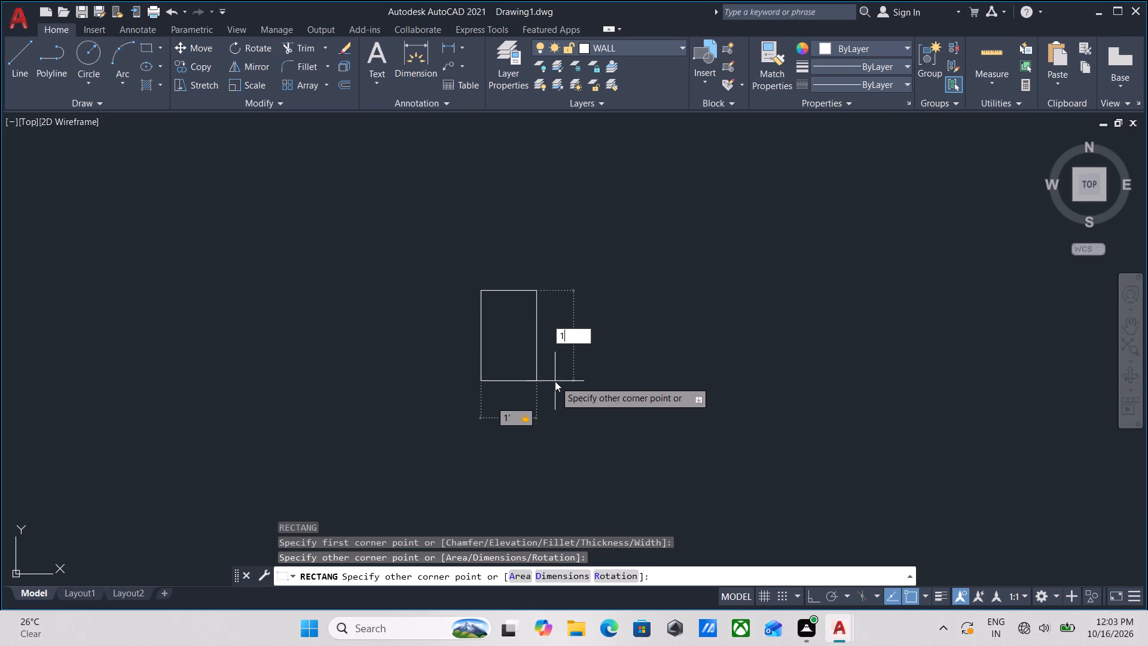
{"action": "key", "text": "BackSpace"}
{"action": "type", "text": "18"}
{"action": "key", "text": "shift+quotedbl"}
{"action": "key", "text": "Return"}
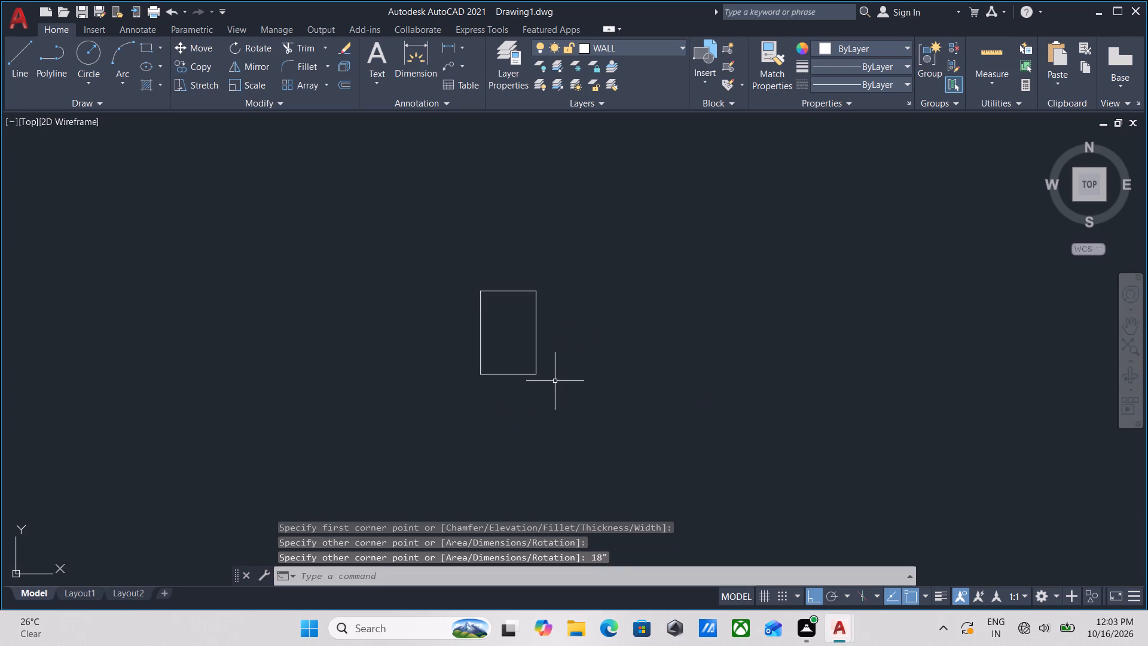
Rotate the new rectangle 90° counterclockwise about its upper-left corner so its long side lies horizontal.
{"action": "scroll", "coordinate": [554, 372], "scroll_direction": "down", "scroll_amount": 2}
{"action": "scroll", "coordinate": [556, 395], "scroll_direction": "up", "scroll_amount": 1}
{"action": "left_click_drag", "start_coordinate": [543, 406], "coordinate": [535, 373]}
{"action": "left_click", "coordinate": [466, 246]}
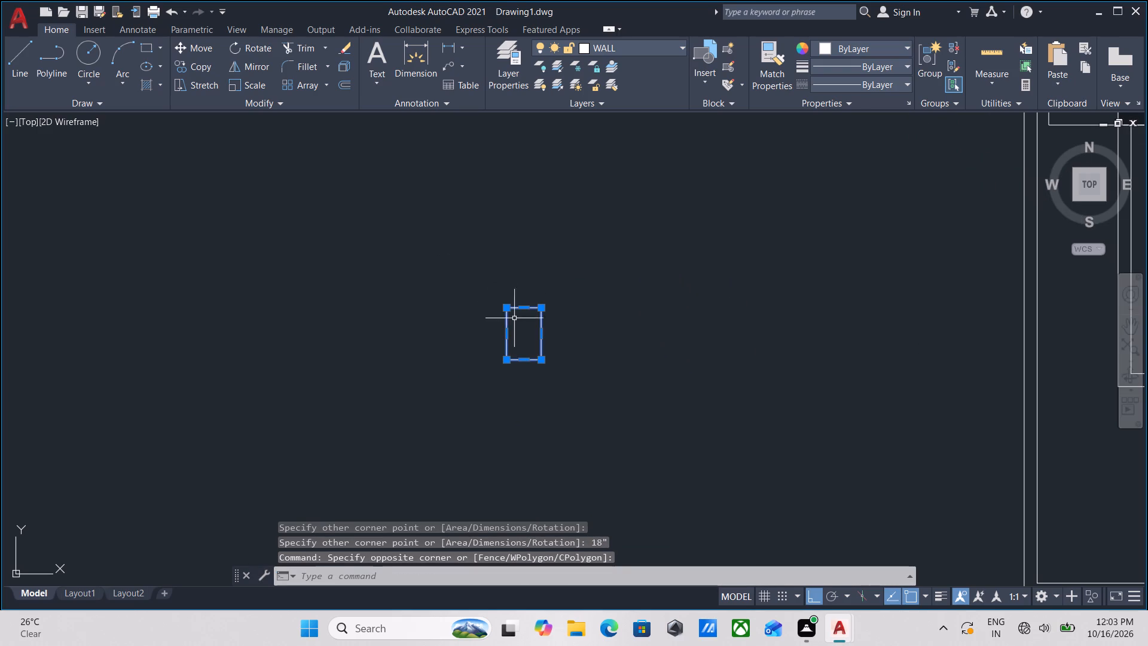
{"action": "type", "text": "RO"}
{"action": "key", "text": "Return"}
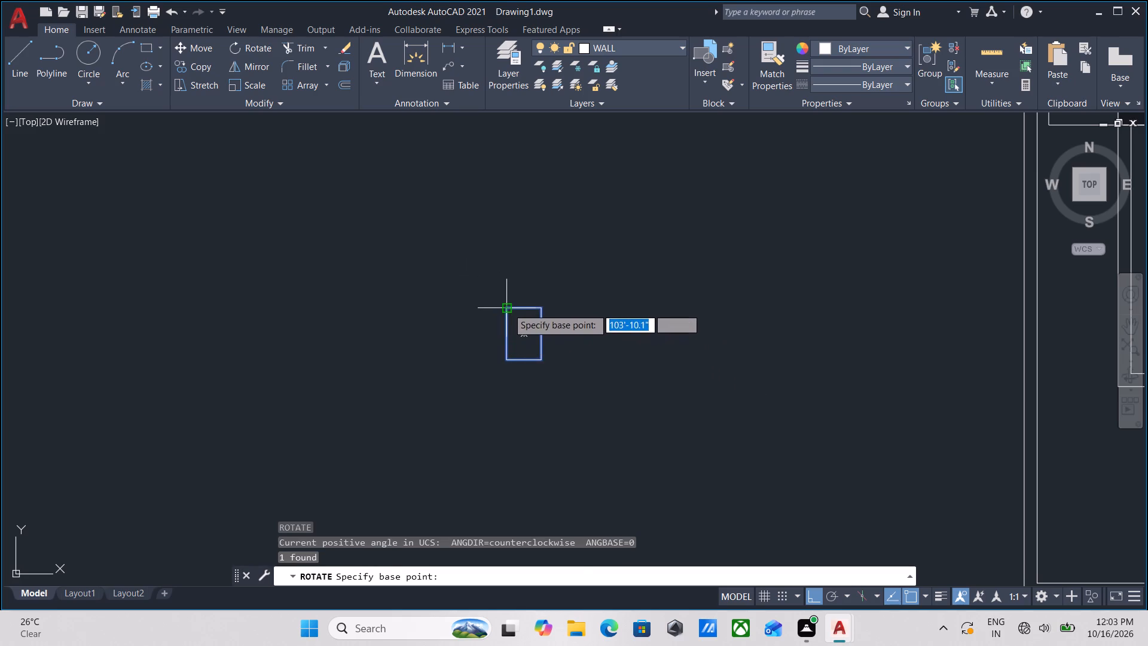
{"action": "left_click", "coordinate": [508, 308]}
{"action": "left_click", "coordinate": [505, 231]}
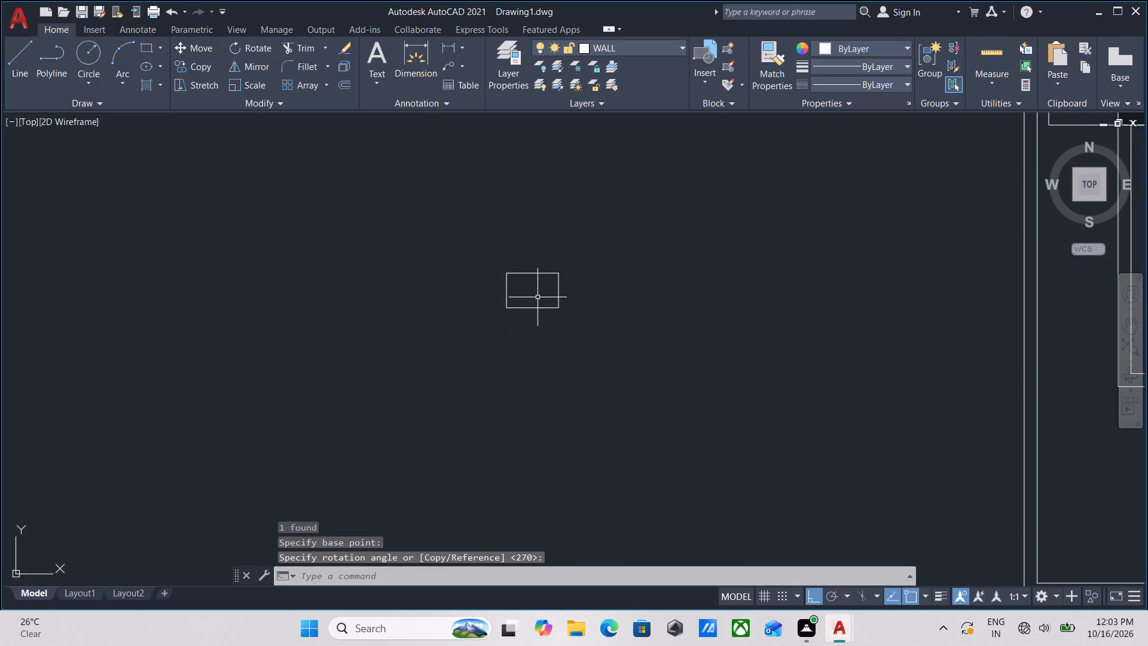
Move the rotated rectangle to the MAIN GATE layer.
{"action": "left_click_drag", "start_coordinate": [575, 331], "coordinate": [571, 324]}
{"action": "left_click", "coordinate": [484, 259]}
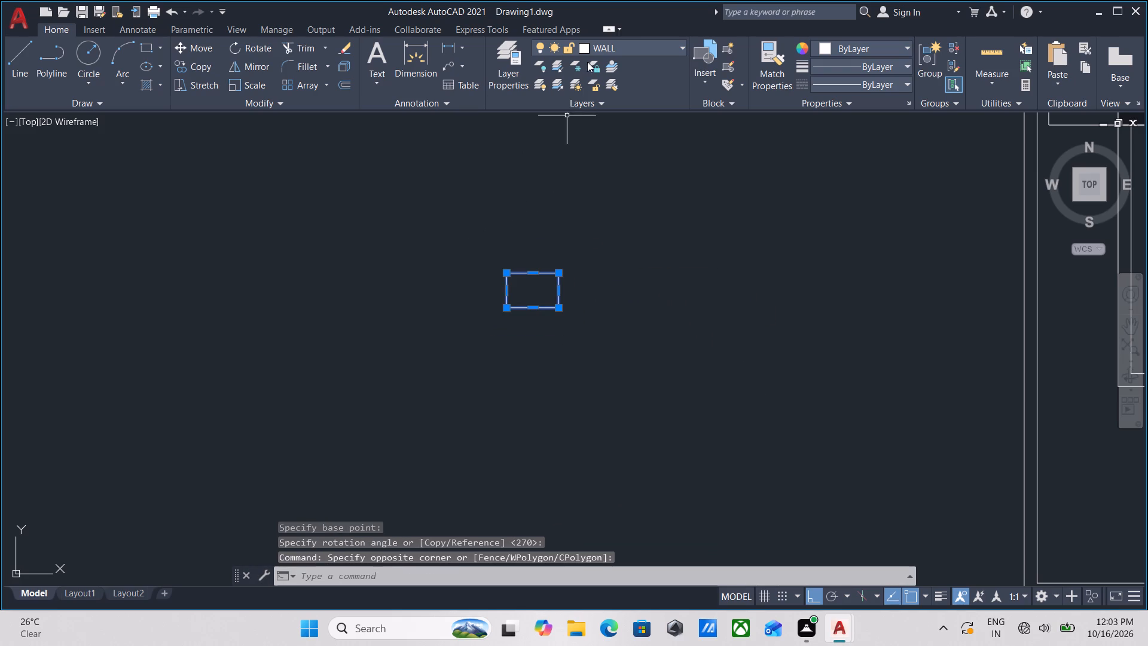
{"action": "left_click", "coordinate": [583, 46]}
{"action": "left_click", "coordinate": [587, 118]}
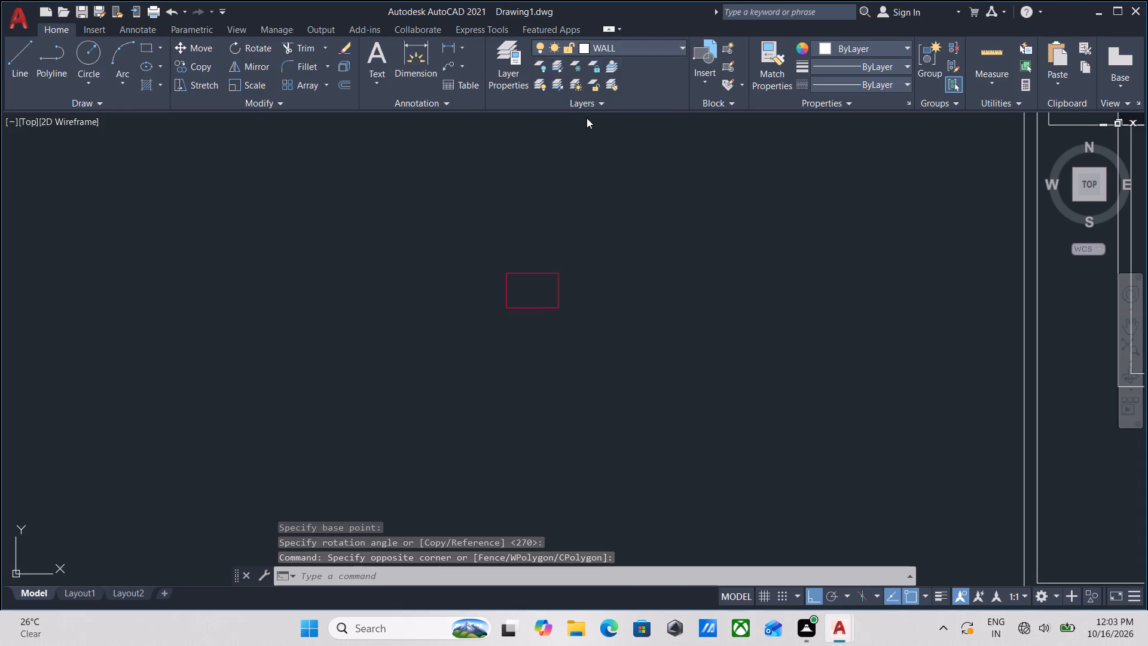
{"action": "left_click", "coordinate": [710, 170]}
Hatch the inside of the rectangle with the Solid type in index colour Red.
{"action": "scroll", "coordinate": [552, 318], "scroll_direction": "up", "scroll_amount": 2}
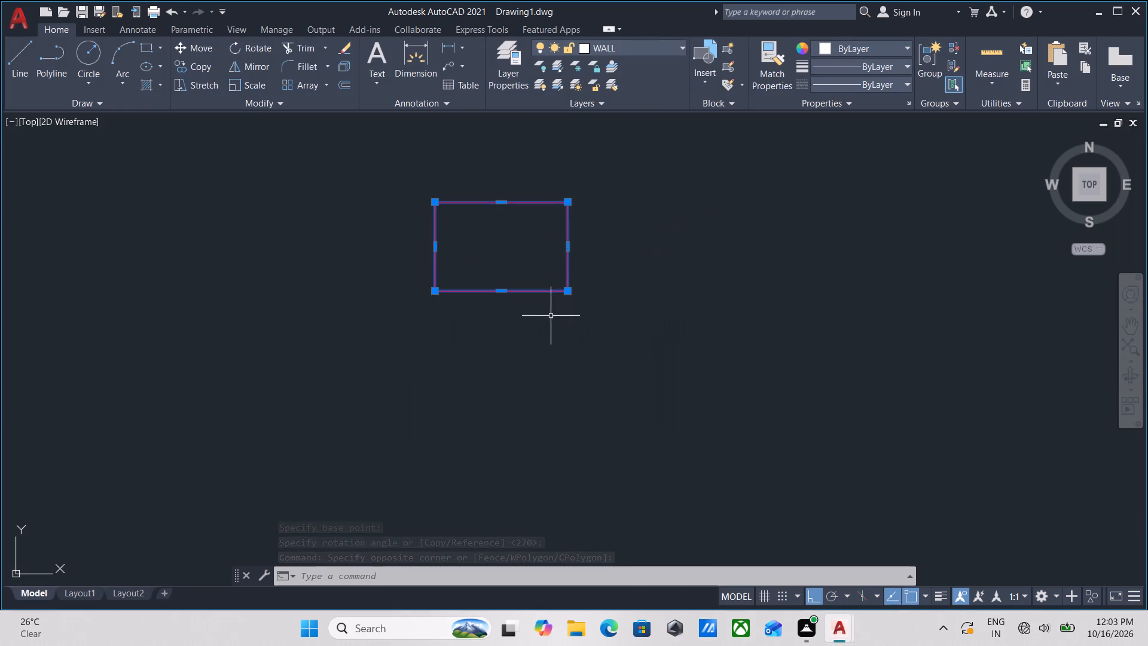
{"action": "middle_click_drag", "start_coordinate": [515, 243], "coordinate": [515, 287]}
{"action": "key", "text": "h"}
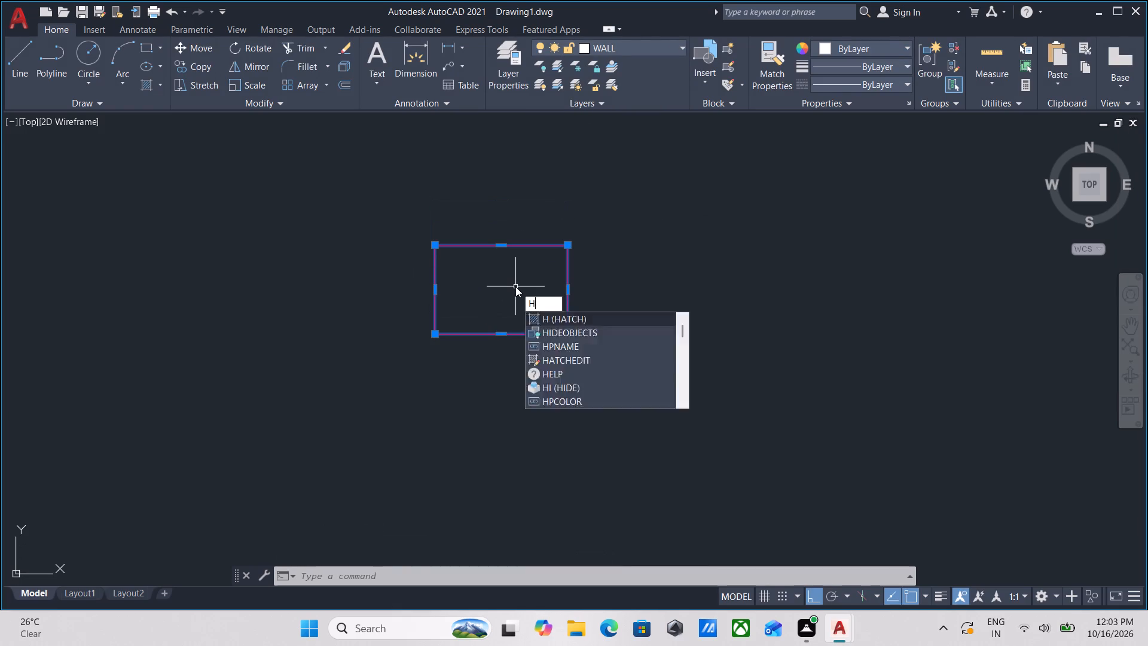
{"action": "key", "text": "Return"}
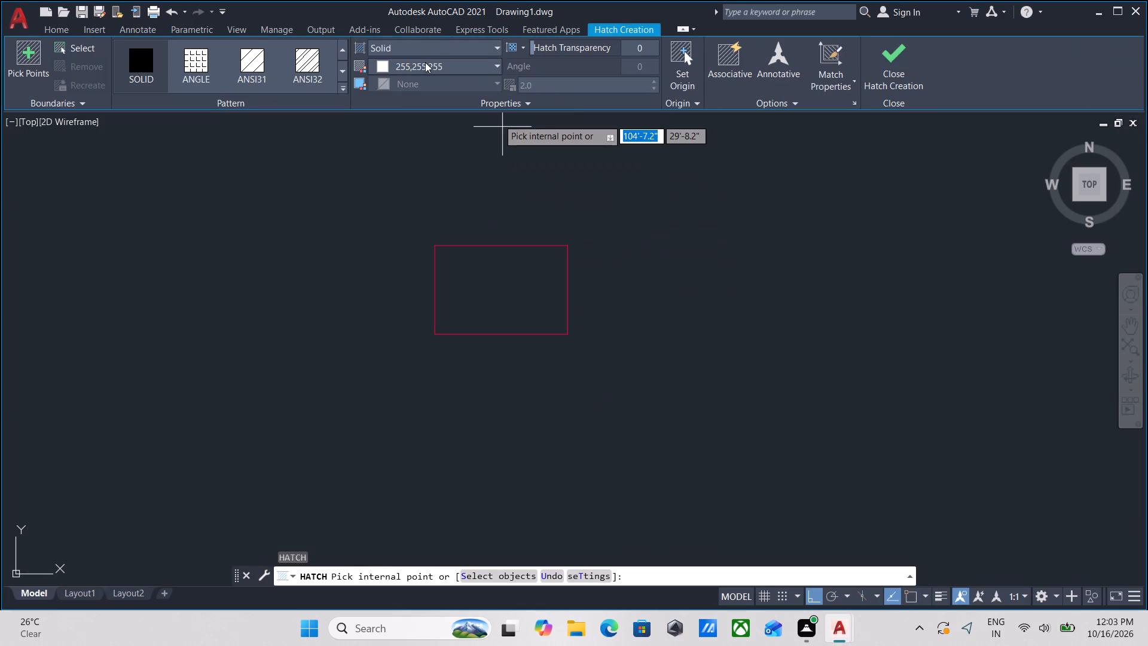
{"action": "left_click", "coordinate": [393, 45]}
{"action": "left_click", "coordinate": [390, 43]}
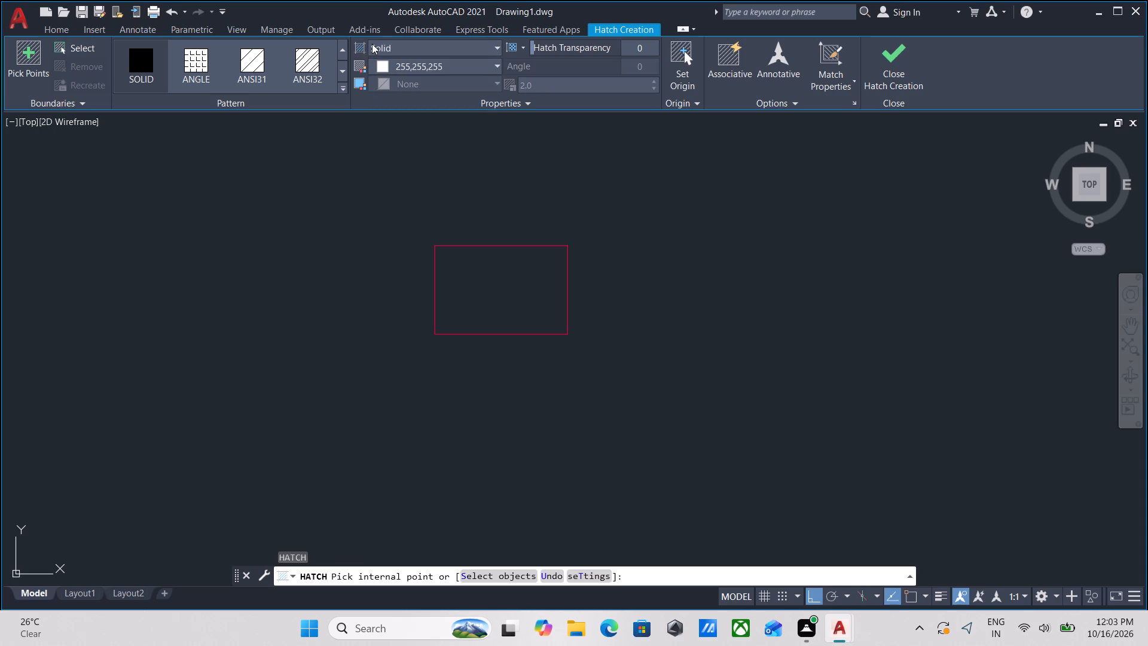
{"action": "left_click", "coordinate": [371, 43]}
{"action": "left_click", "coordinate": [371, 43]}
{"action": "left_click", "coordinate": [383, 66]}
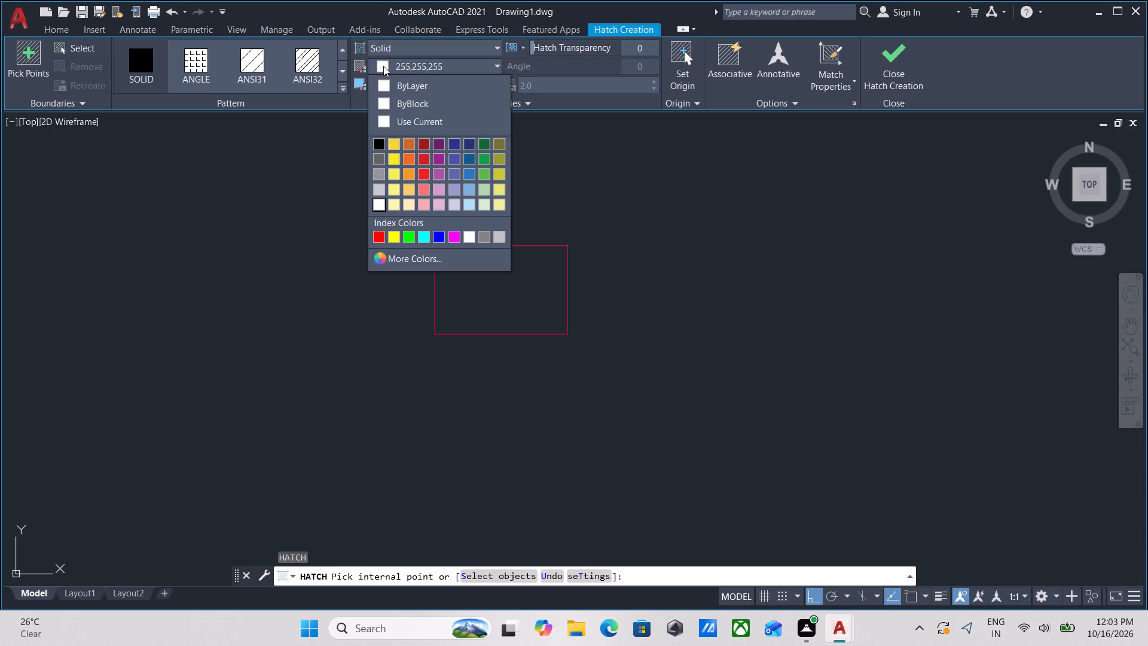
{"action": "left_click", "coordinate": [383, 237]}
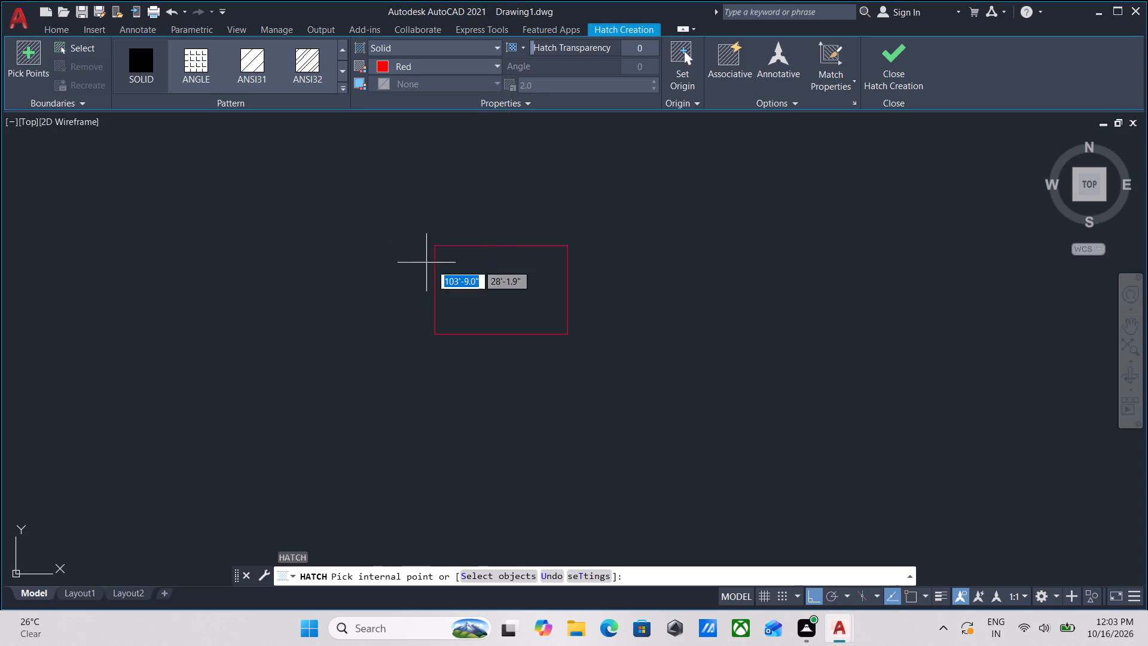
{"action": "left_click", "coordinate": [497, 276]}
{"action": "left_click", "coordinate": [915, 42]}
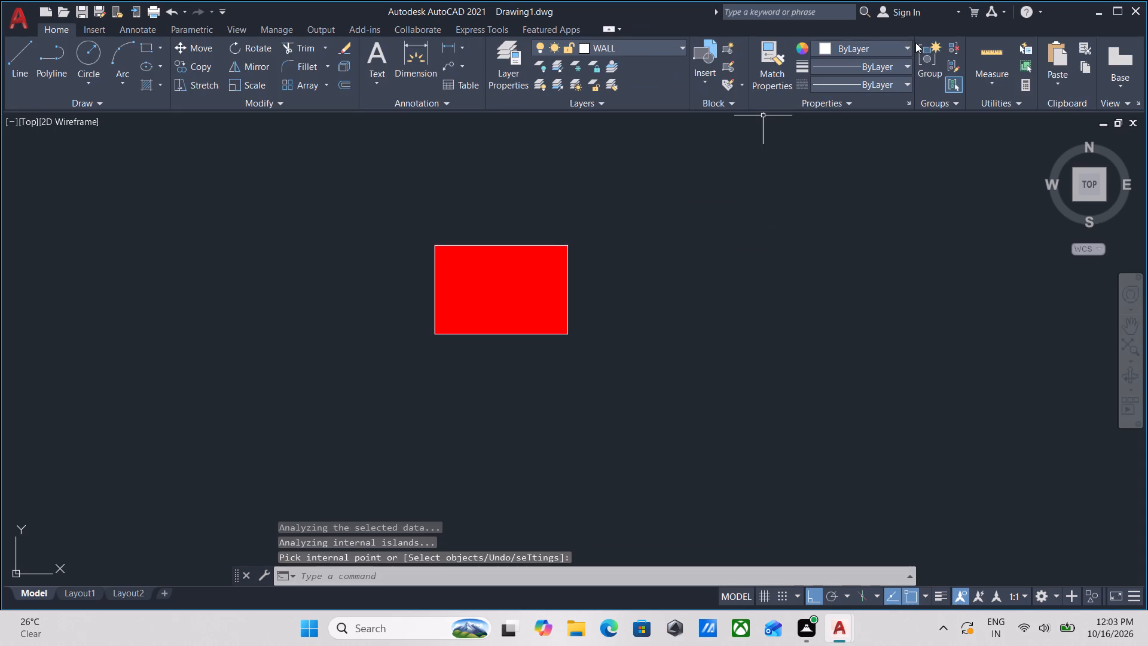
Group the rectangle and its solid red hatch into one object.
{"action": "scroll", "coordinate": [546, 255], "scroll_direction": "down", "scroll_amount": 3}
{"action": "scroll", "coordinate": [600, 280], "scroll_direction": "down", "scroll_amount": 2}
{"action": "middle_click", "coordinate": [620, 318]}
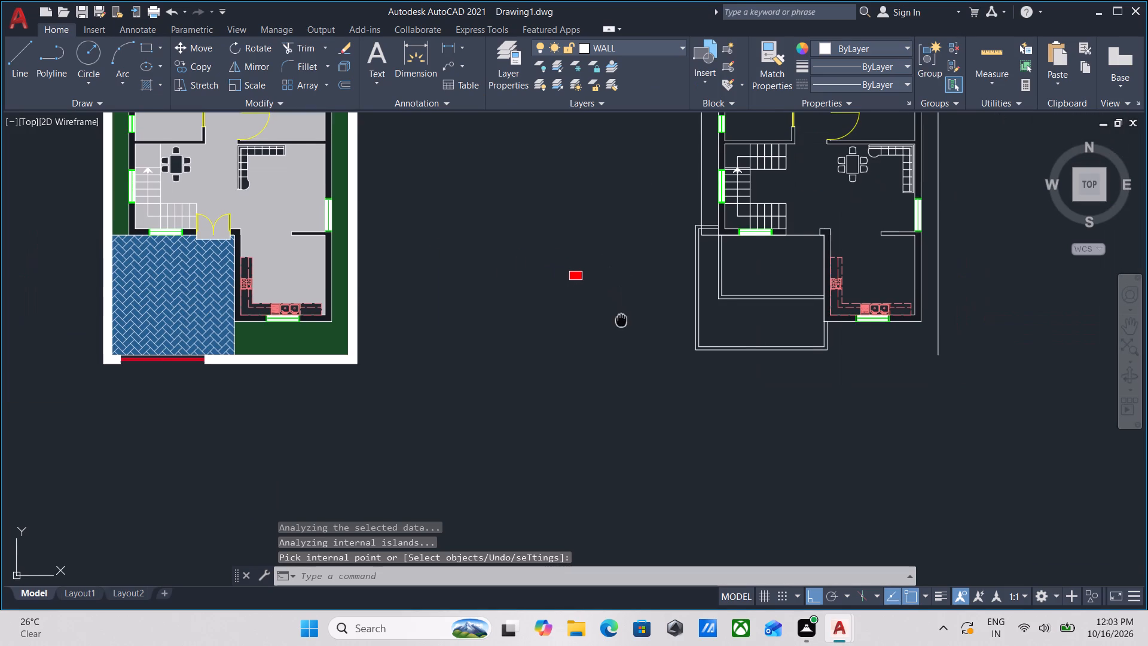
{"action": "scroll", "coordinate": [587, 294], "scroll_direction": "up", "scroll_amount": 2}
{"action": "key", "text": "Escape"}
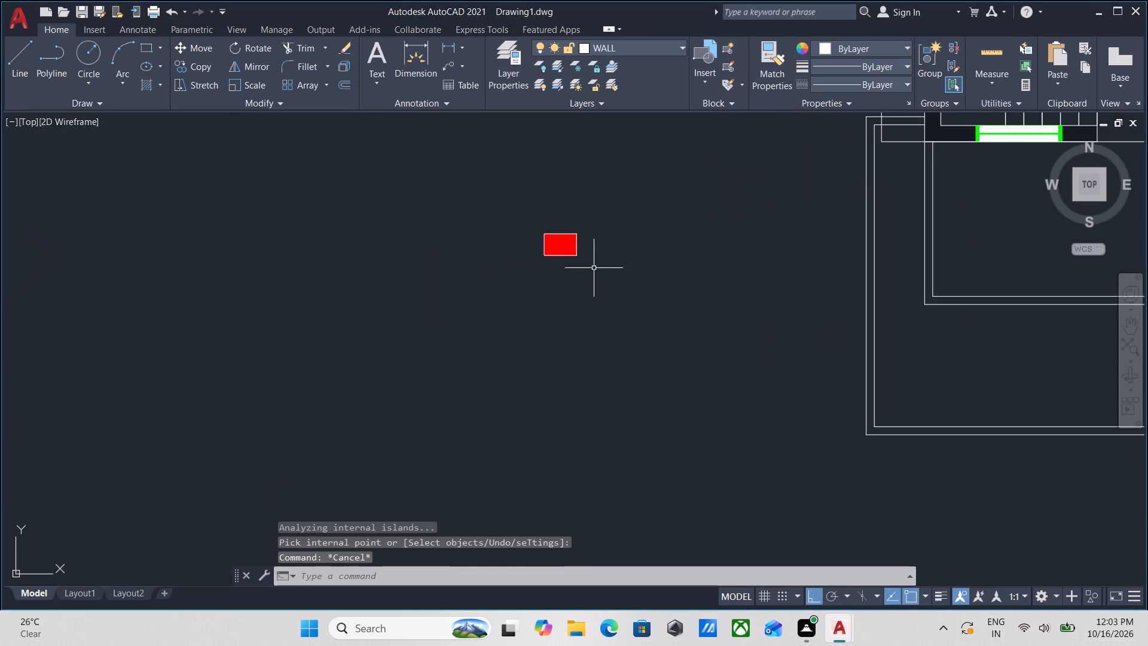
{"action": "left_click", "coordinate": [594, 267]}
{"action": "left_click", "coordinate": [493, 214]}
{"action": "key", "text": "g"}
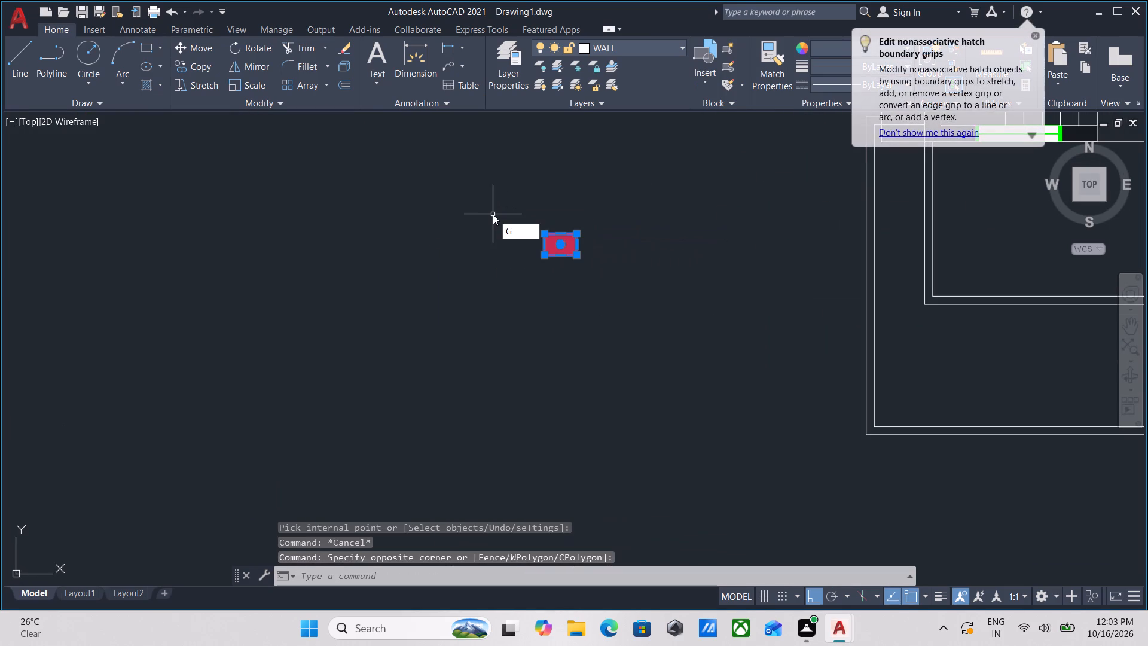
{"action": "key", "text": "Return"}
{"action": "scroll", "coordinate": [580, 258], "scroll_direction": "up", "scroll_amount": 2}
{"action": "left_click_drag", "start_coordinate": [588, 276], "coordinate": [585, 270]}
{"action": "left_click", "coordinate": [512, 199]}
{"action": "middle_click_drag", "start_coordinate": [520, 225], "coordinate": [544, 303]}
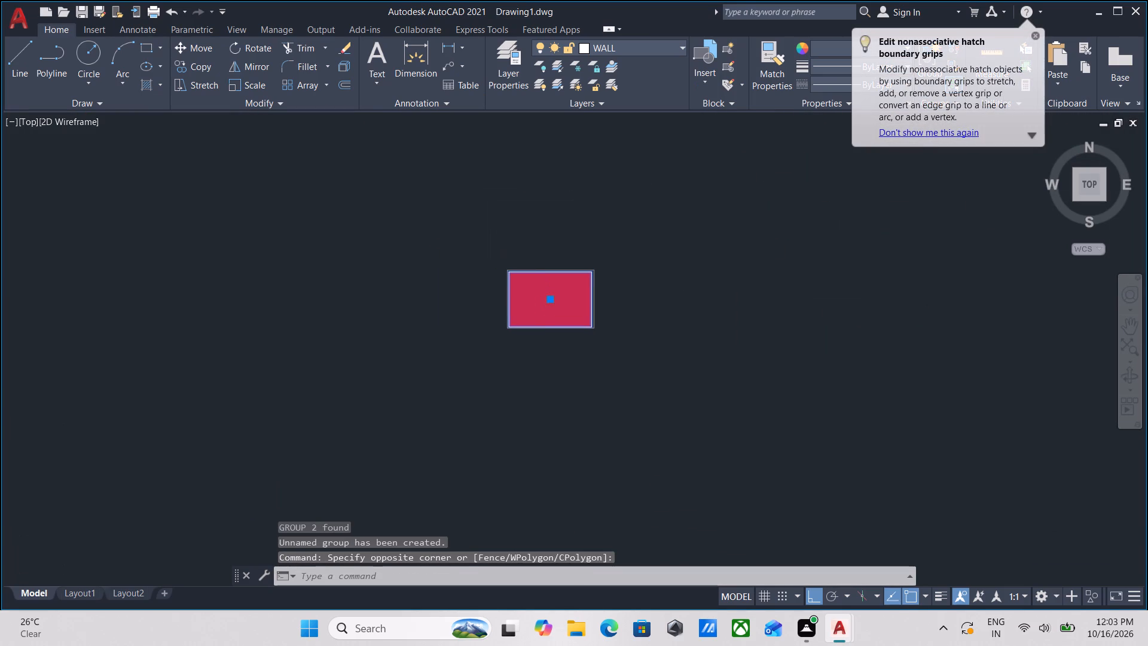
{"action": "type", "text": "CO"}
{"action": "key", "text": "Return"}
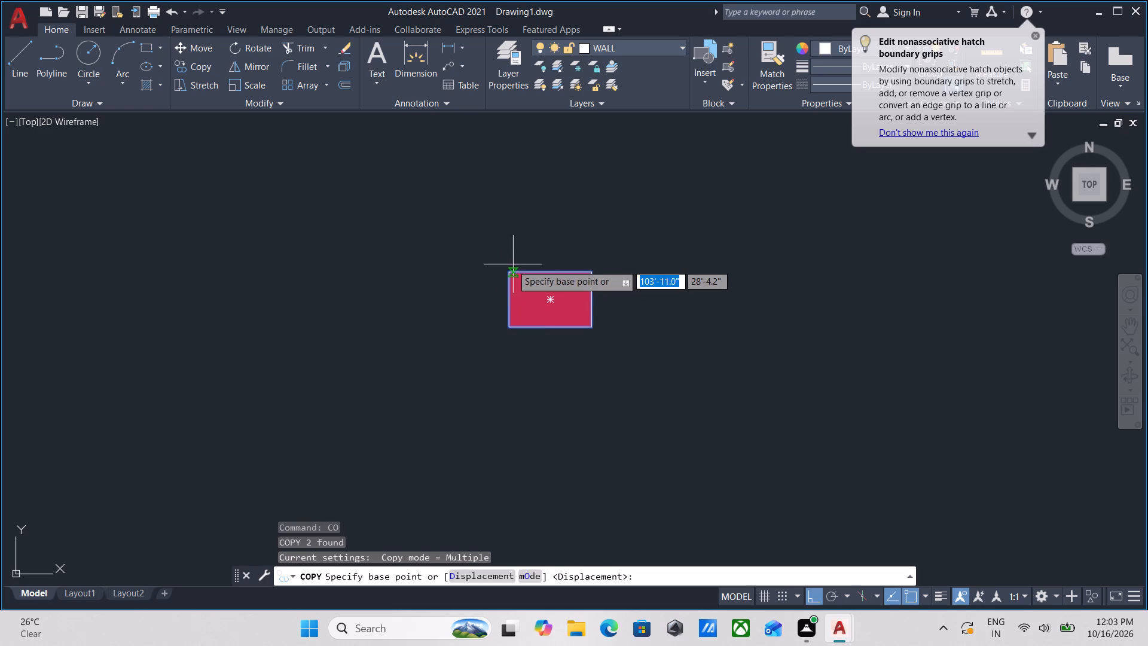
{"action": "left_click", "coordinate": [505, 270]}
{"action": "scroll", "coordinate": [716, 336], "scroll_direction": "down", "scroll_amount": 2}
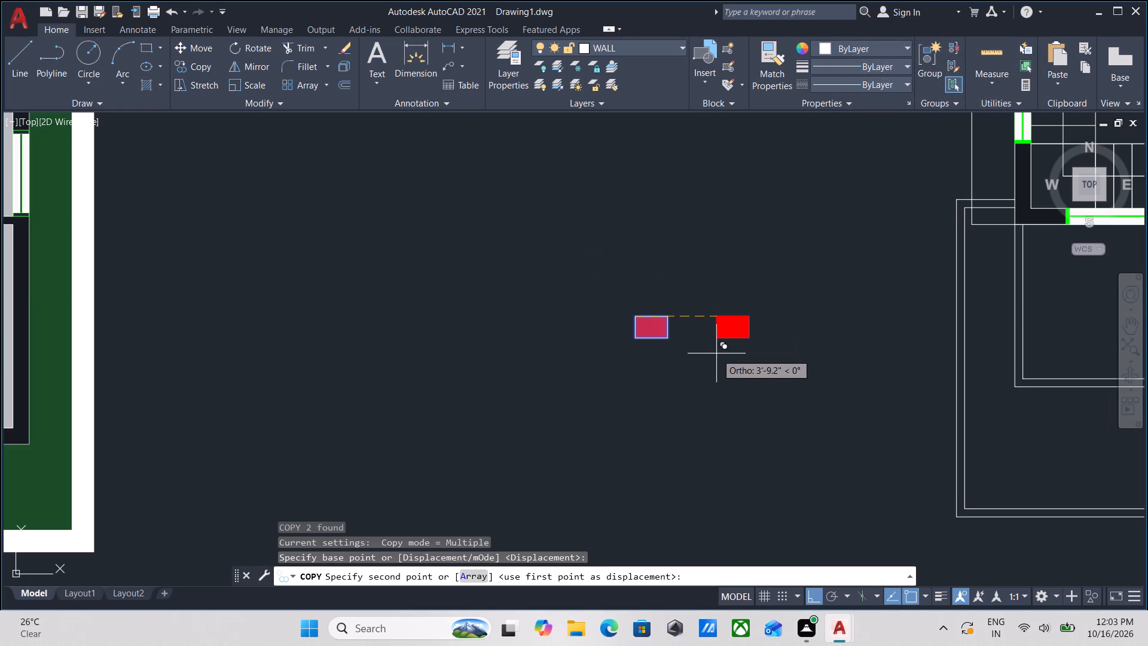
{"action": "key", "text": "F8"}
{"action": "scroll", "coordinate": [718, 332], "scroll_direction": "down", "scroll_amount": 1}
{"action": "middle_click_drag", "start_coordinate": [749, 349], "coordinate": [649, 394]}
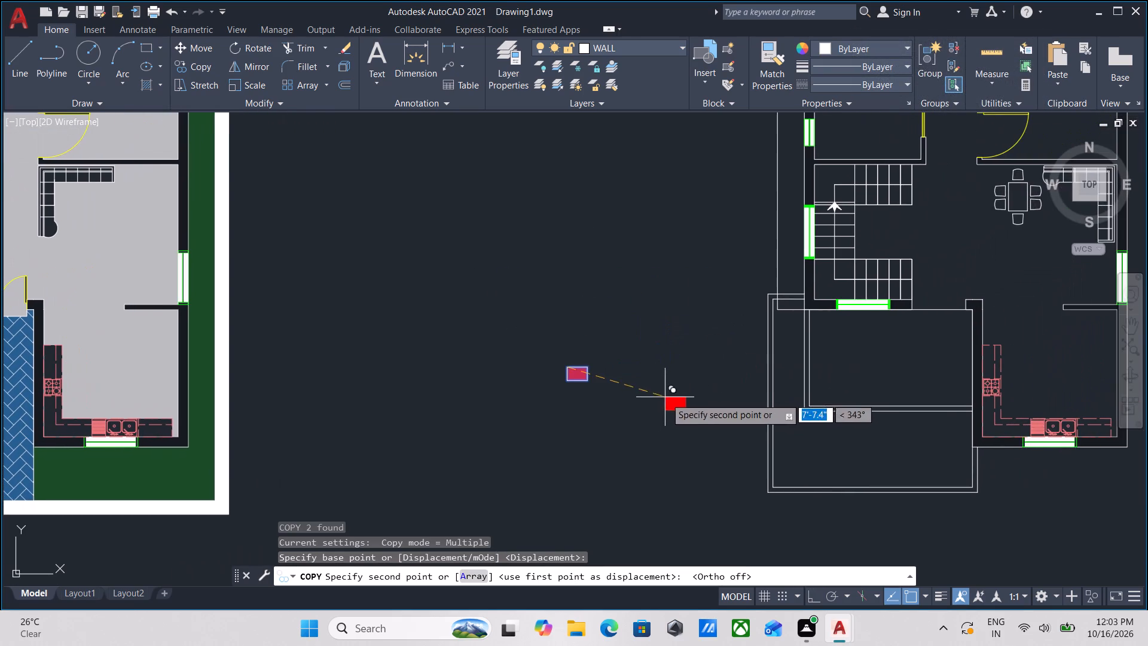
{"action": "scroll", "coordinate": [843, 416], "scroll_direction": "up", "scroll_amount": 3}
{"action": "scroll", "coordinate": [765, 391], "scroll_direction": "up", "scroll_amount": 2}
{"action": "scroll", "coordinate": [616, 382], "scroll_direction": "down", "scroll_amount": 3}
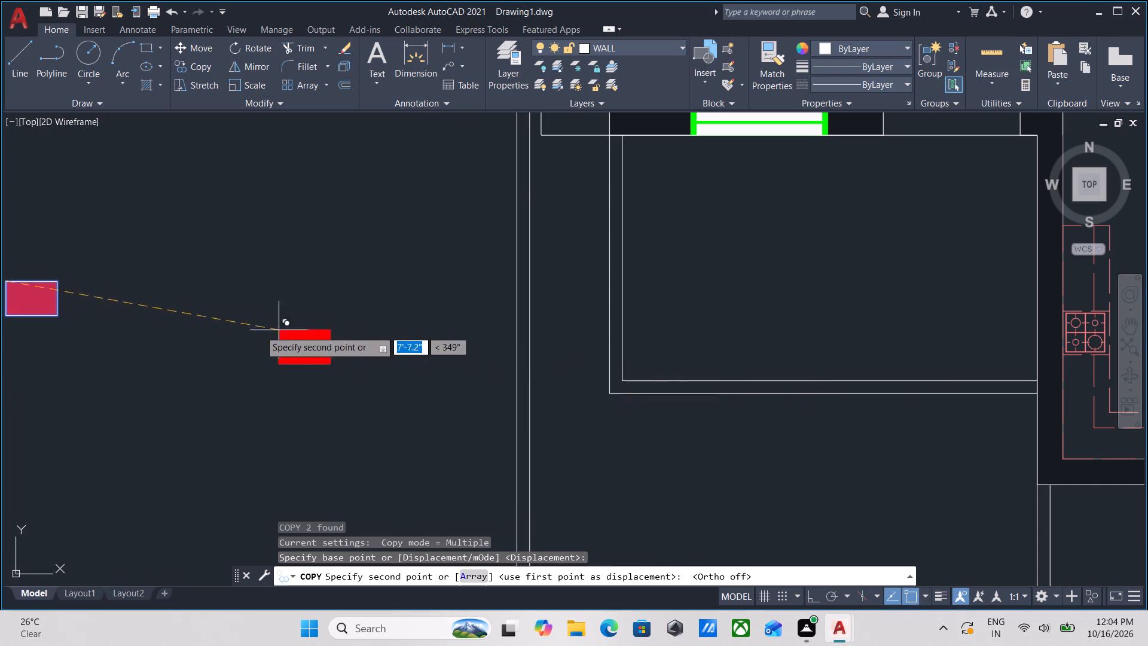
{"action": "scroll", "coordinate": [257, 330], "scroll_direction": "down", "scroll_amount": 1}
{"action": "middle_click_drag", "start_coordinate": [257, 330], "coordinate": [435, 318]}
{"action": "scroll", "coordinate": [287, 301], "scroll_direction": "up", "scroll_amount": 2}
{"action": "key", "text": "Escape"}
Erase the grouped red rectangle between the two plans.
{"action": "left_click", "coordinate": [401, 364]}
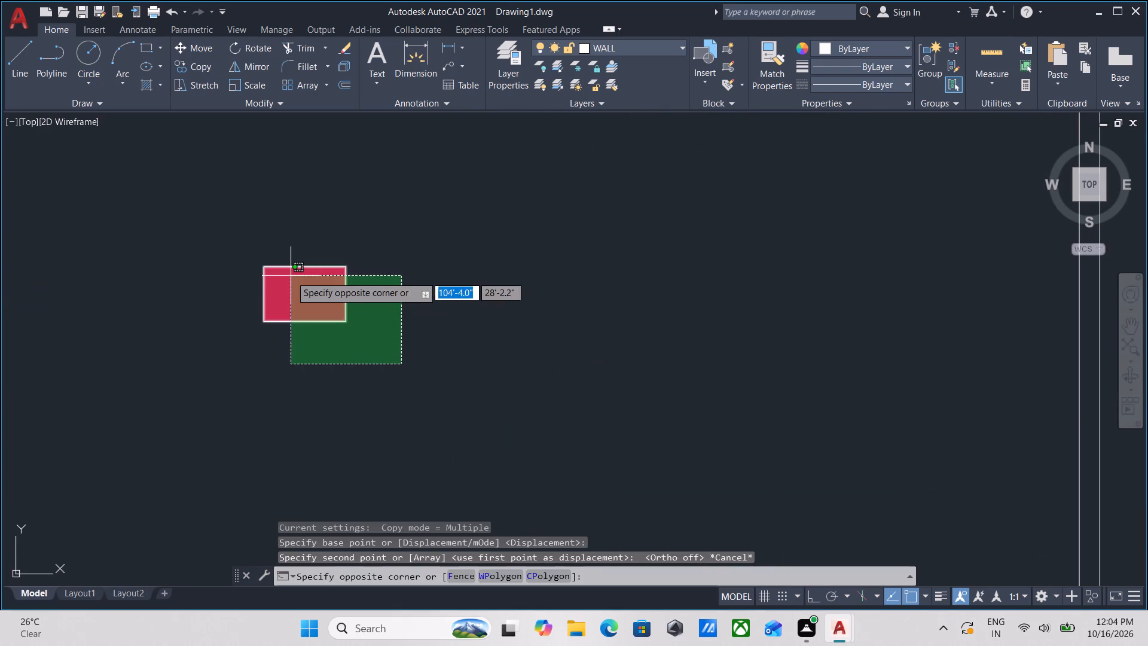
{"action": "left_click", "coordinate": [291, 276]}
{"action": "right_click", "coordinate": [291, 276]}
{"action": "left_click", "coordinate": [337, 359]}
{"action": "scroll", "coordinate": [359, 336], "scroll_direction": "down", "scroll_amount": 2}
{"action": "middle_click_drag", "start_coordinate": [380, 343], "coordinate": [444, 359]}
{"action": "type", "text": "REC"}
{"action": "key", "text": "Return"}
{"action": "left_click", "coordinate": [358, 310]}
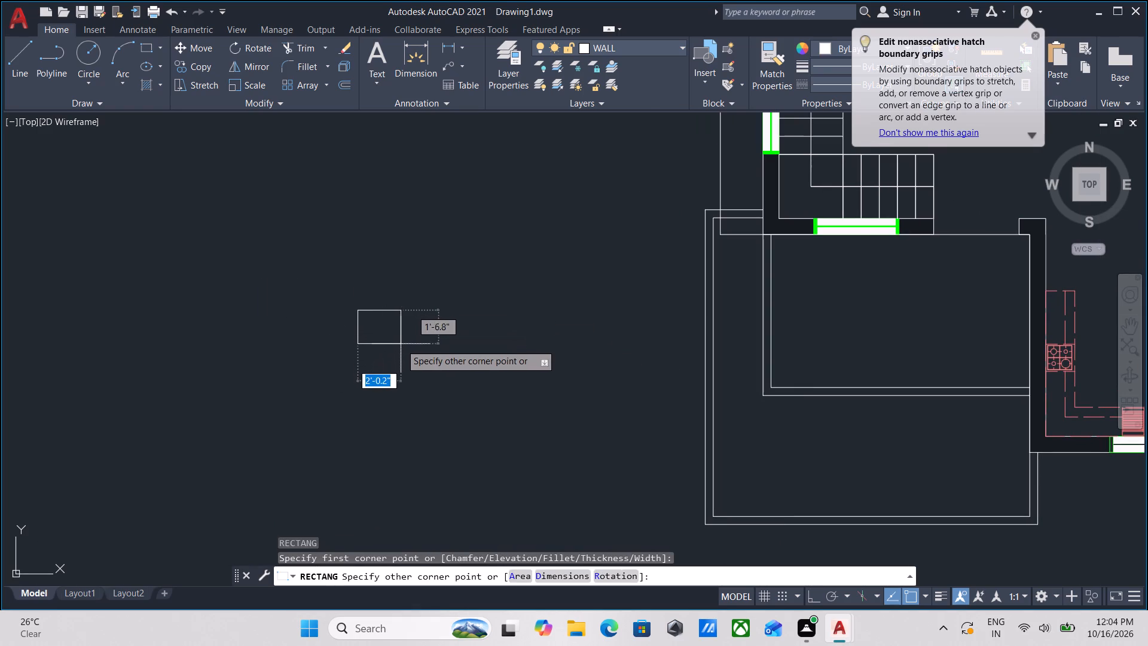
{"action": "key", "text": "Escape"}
Make MAIN GATE the current layer and draw a 9" wide by 1' high rectangle in the space between the plans.
{"action": "left_click", "coordinate": [651, 42]}
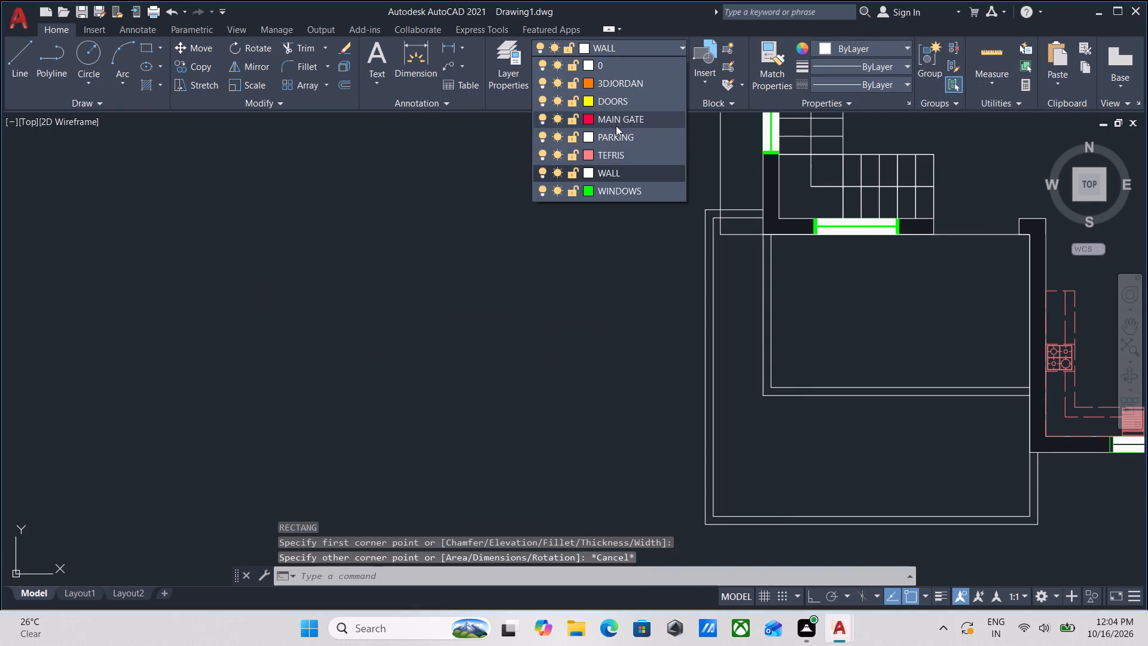
{"action": "left_click", "coordinate": [609, 120]}
{"action": "middle_click_drag", "start_coordinate": [407, 319], "coordinate": [554, 359]}
{"action": "type", "text": "REC"}
{"action": "key", "text": "Return"}
{"action": "left_click", "coordinate": [374, 306]}
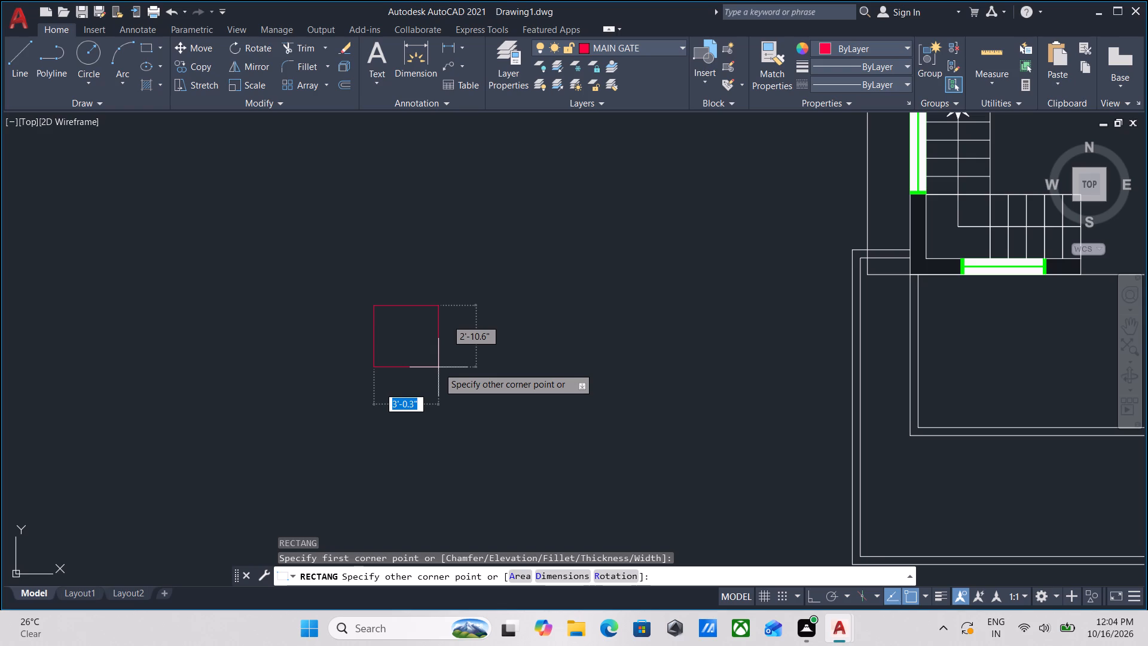
{"action": "key", "text": "9"}
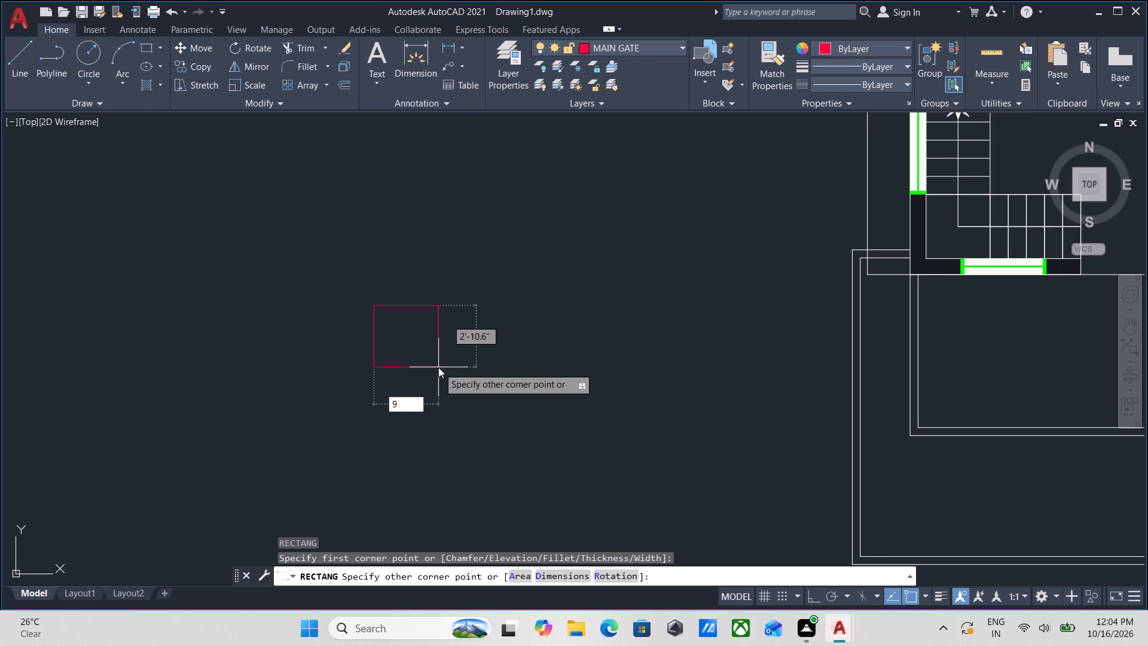
{"action": "key", "text": "shift+quotedbl"}
{"action": "key", "text": "Tab"}
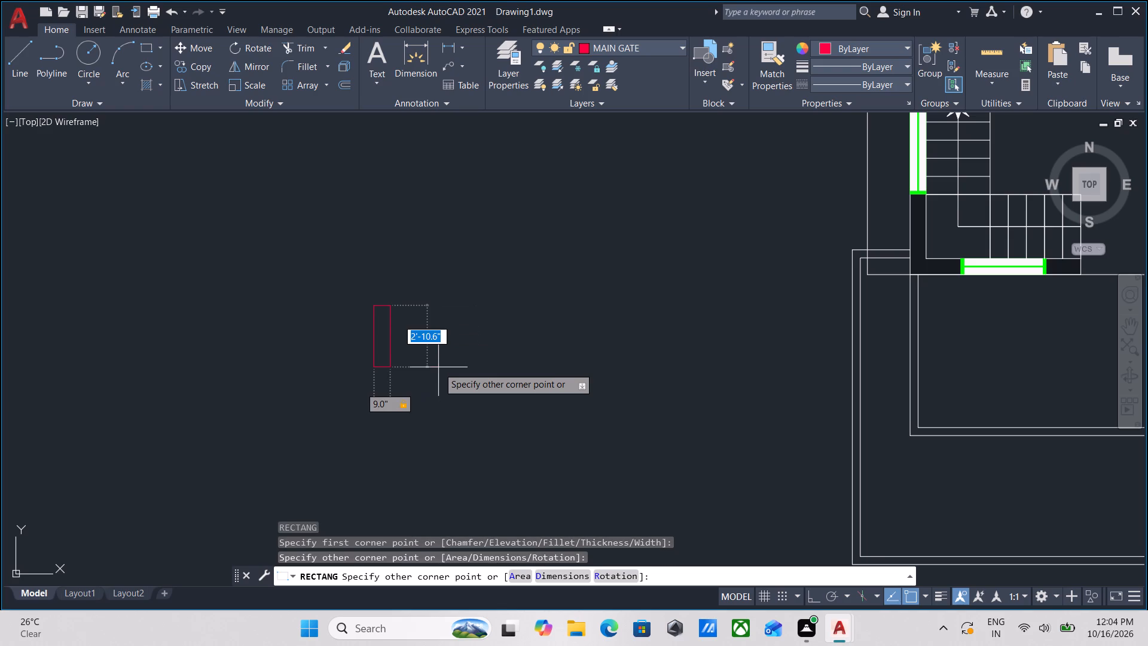
{"action": "type", "text": "1'"}
{"action": "key", "text": "Return"}
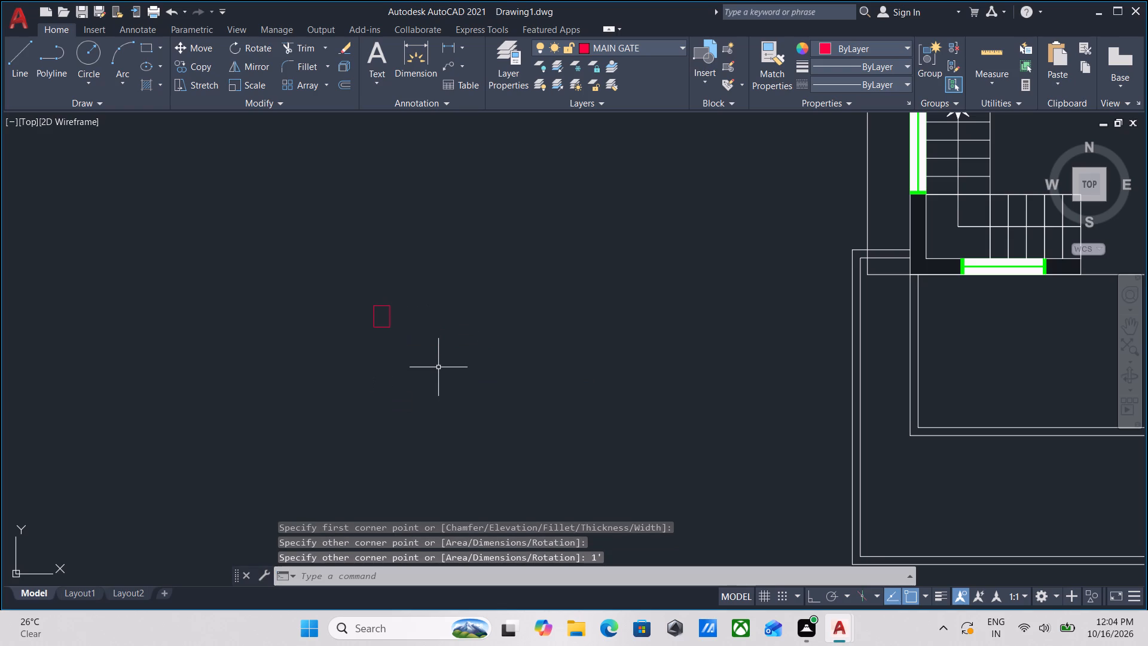
Fill the new 9" by 1' rectangle with a Solid hatch in Red.
{"action": "scroll", "coordinate": [103, 115], "scroll_direction": "up", "scroll_amount": 3}
{"action": "scroll", "coordinate": [296, 196], "scroll_direction": "down", "scroll_amount": 2}
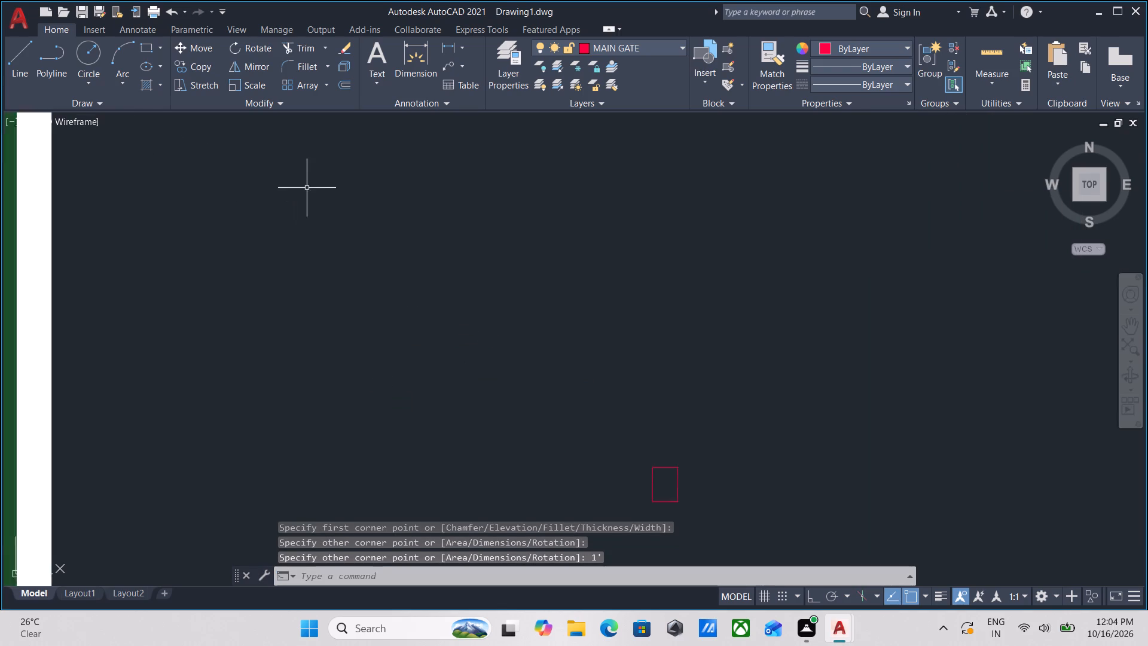
{"action": "scroll", "coordinate": [307, 188], "scroll_direction": "down", "scroll_amount": 1}
{"action": "middle_click_drag", "start_coordinate": [303, 178], "coordinate": [230, 56]}
{"action": "scroll", "coordinate": [383, 207], "scroll_direction": "up", "scroll_amount": 2}
{"action": "middle_click_drag", "start_coordinate": [420, 214], "coordinate": [343, 222]}
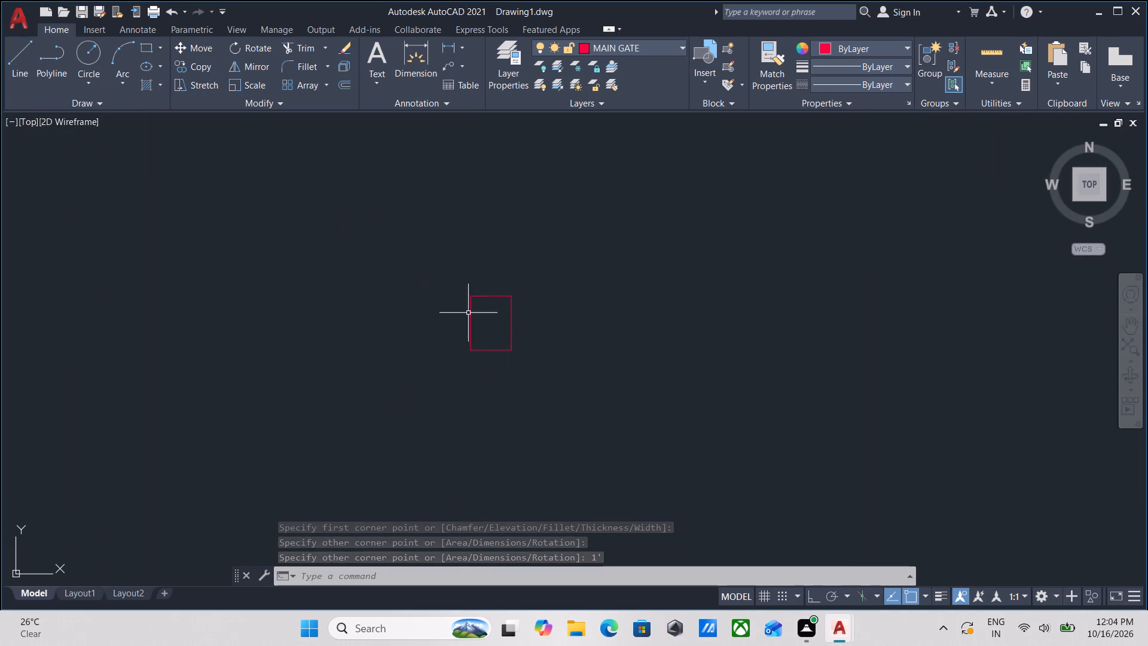
{"action": "key", "text": "h"}
{"action": "key", "text": "Return"}
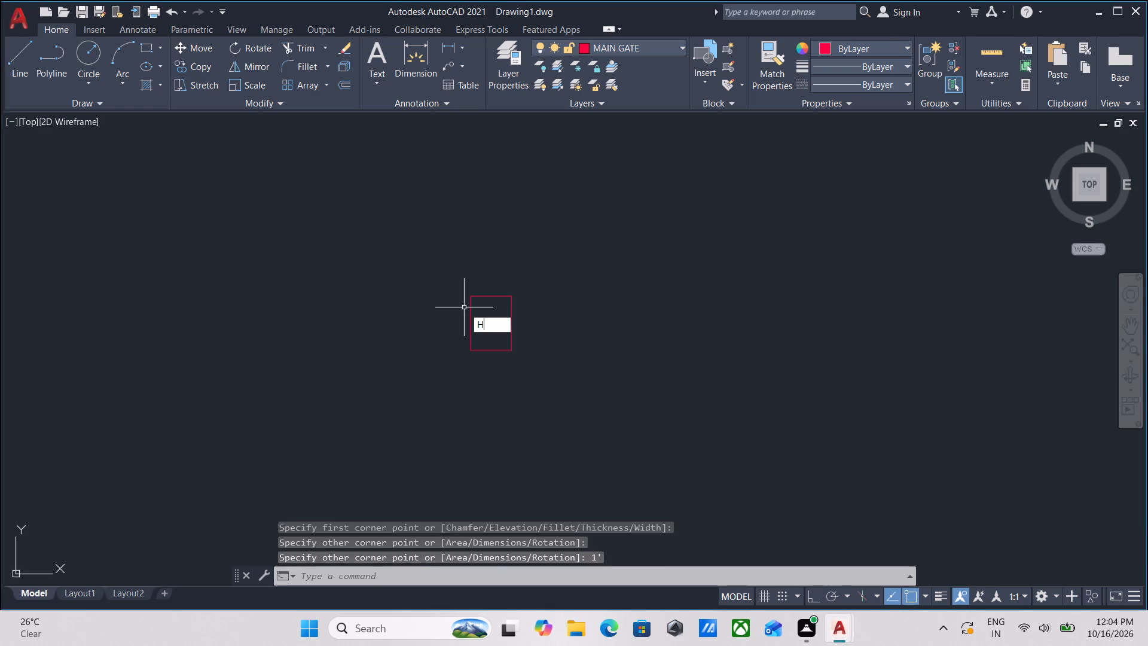
{"action": "left_click", "coordinate": [497, 316]}
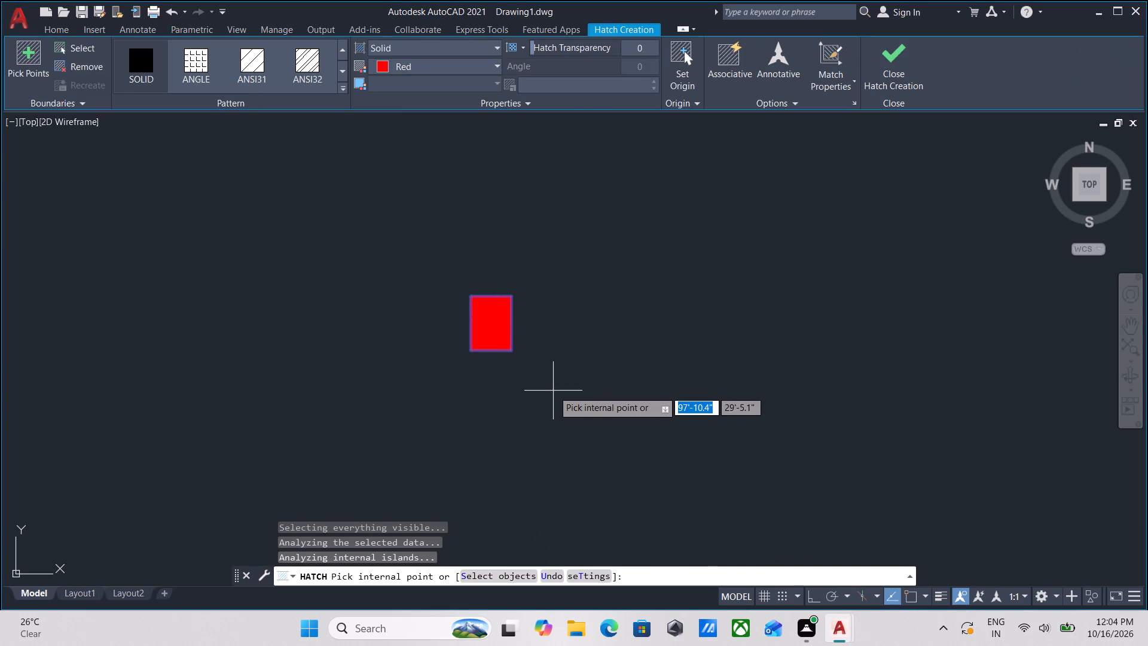
{"action": "left_click", "coordinate": [917, 54]}
Group the rectangle and its solid red hatch into one object.
{"action": "left_click_drag", "start_coordinate": [545, 386], "coordinate": [515, 346]}
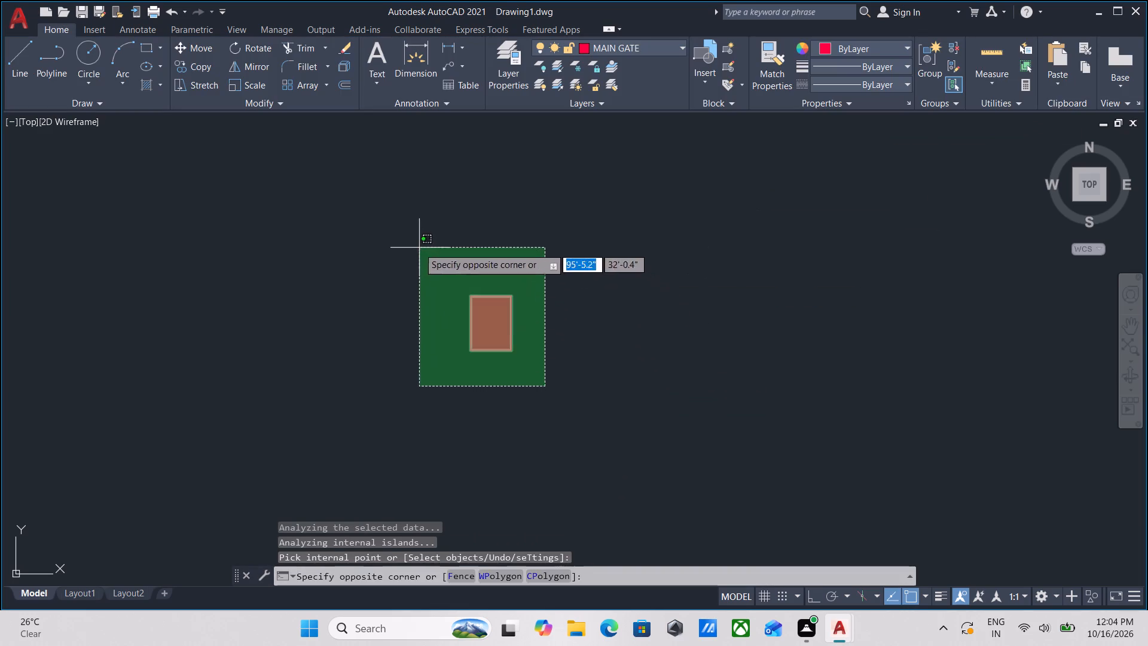
{"action": "left_click", "coordinate": [418, 248]}
{"action": "key", "text": "g"}
{"action": "key", "text": "Return"}
Rotate the grouped red block 90° about its upper-right corner so its long side lies horizontally.
{"action": "left_click", "coordinate": [555, 395]}
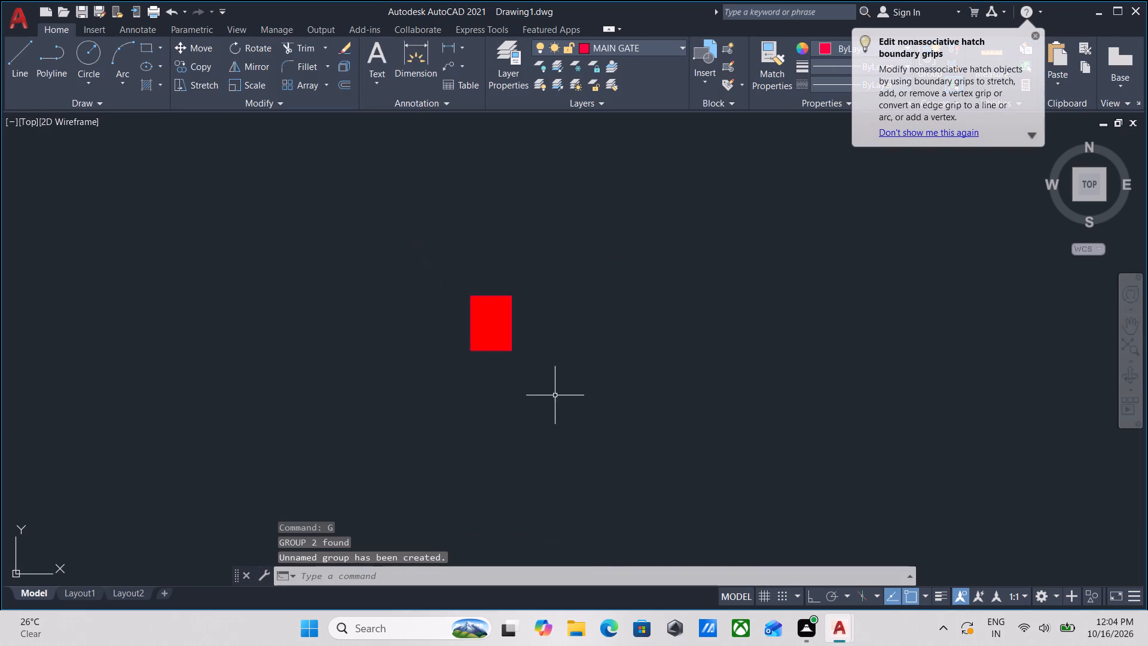
{"action": "left_click", "coordinate": [452, 299]}
{"action": "type", "text": "RO"}
{"action": "key", "text": "Return"}
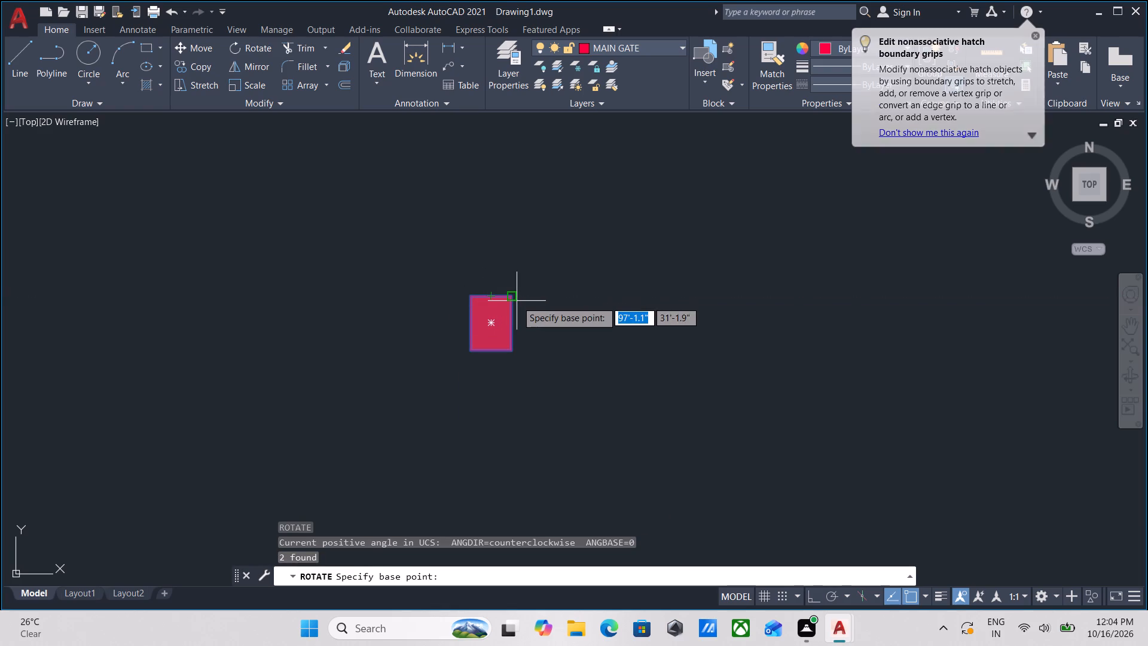
{"action": "left_click", "coordinate": [512, 295]}
{"action": "left_click", "coordinate": [509, 211]}
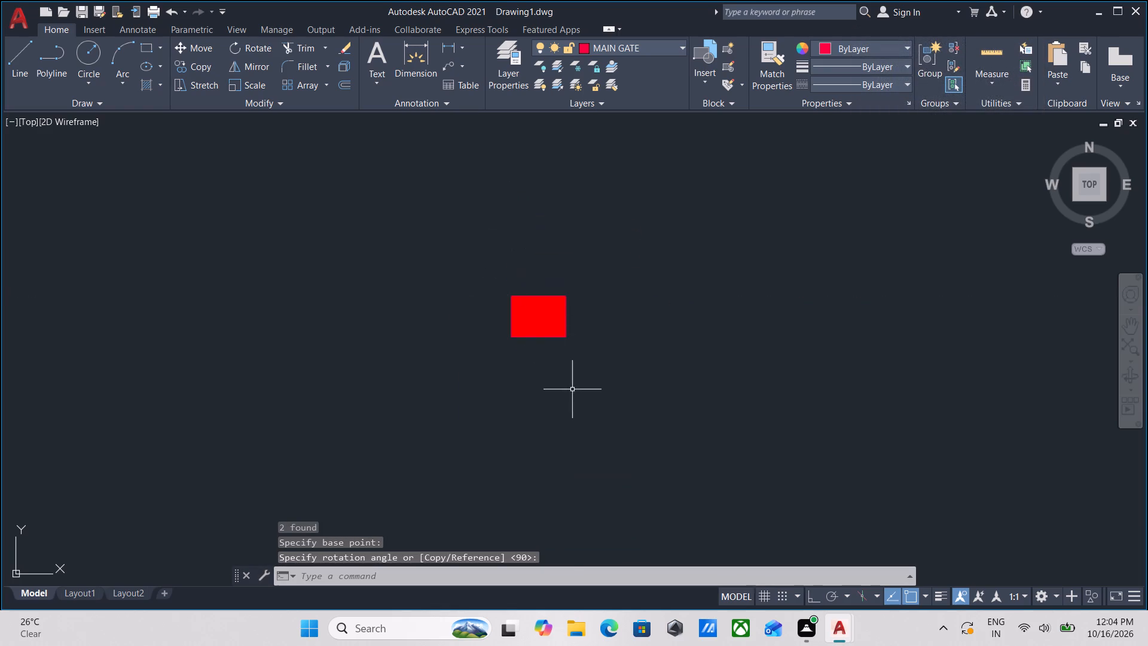
Copy the red block by its upper-left corner onto the lower-left corner of the second plan's inner front enclosure.
{"action": "left_click_drag", "start_coordinate": [576, 396], "coordinate": [562, 369]}
{"action": "left_click", "coordinate": [474, 275]}
{"action": "type", "text": "CO"}
{"action": "key", "text": "Return"}
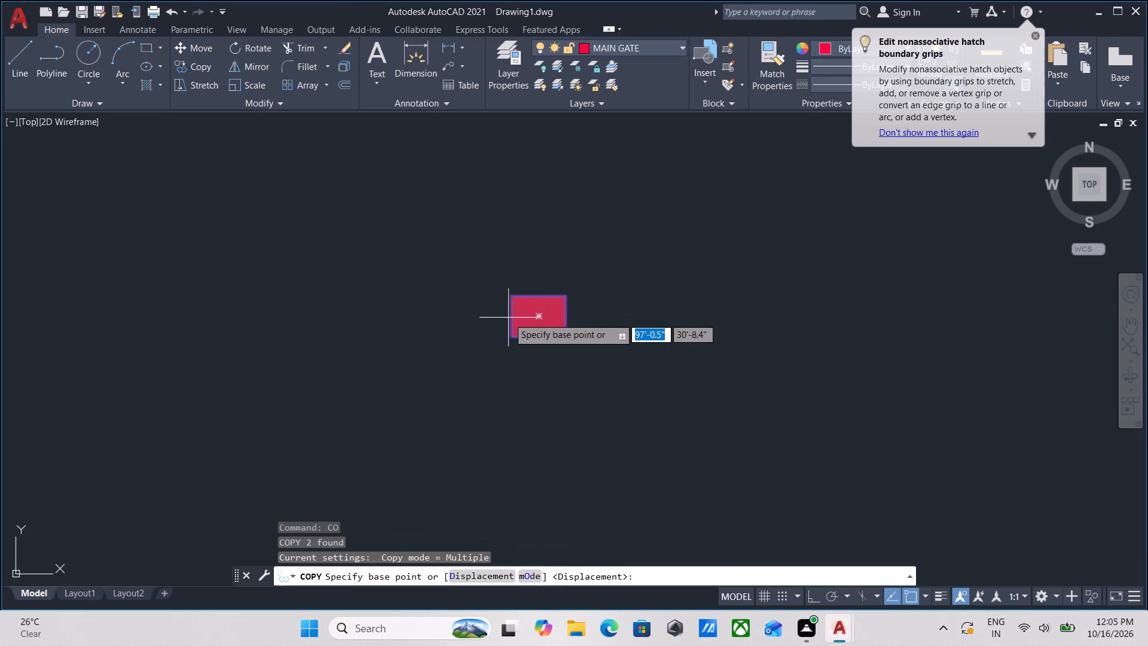
{"action": "left_click", "coordinate": [510, 297]}
{"action": "scroll", "coordinate": [720, 346], "scroll_direction": "down", "scroll_amount": 3}
{"action": "middle_click_drag", "start_coordinate": [719, 345], "coordinate": [651, 323]}
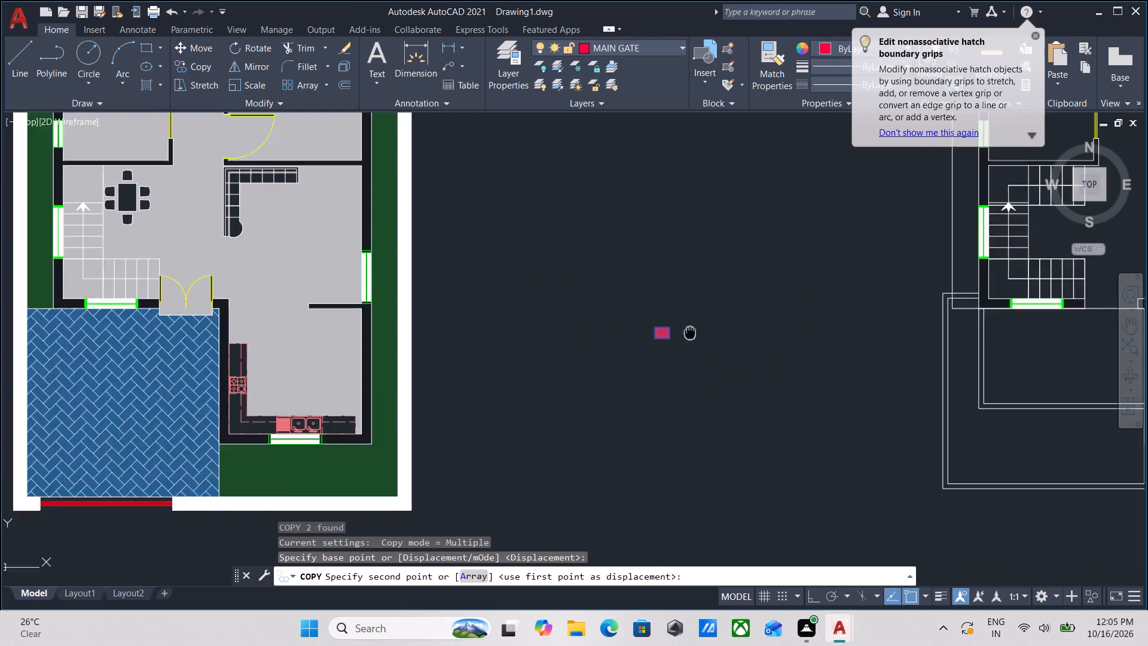
{"action": "middle_click_drag", "start_coordinate": [651, 323], "coordinate": [484, 300]}
{"action": "scroll", "coordinate": [483, 300], "scroll_direction": "up", "scroll_amount": 1}
{"action": "scroll", "coordinate": [935, 397], "scroll_direction": "up", "scroll_amount": 3}
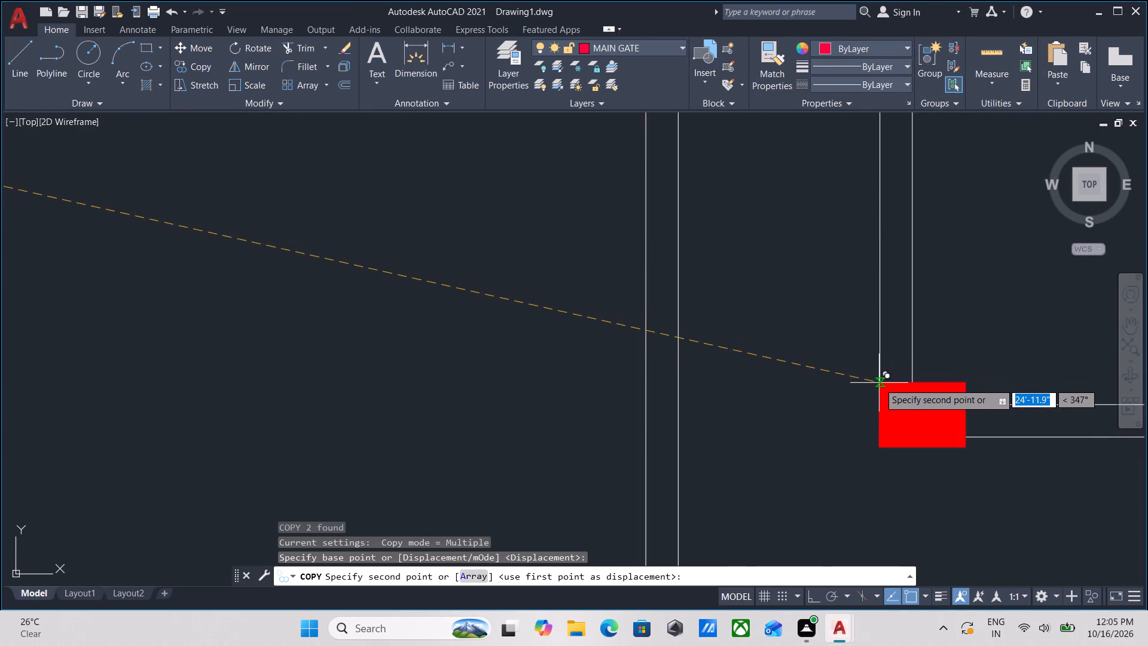
{"action": "left_click", "coordinate": [880, 386]}
{"action": "scroll", "coordinate": [904, 358], "scroll_direction": "down", "scroll_amount": 2}
{"action": "middle_click_drag", "start_coordinate": [904, 358], "coordinate": [747, 388]}
{"action": "scroll", "coordinate": [680, 389], "scroll_direction": "down", "scroll_amount": 3}
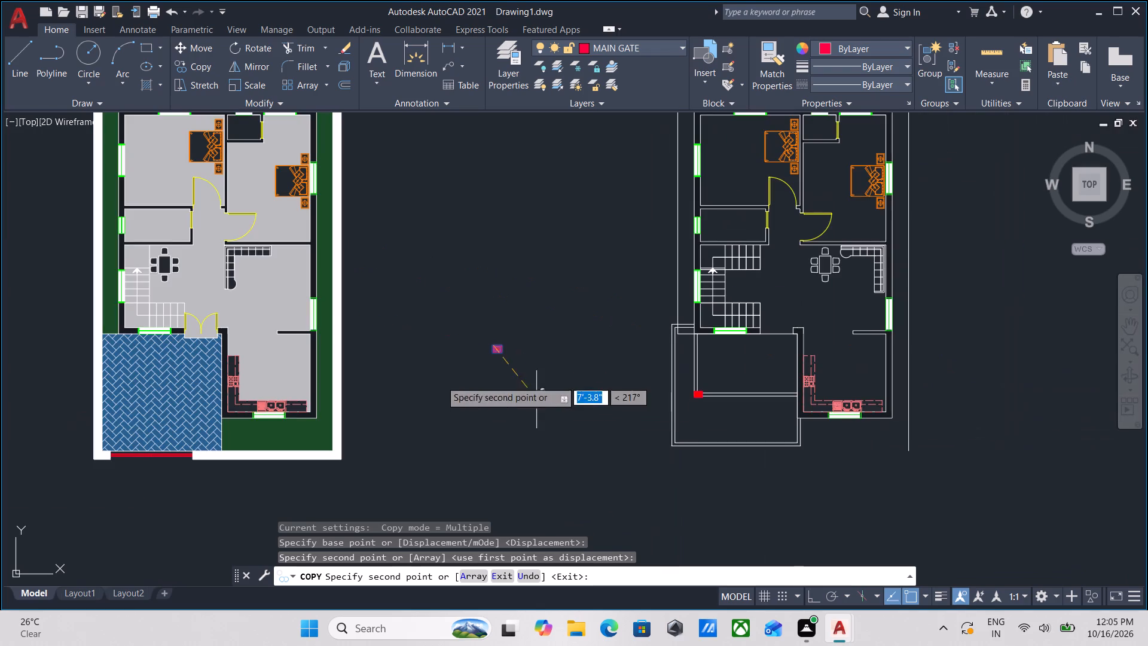
{"action": "middle_click_drag", "start_coordinate": [439, 380], "coordinate": [847, 398]}
{"action": "middle_click_drag", "start_coordinate": [807, 403], "coordinate": [638, 395]}
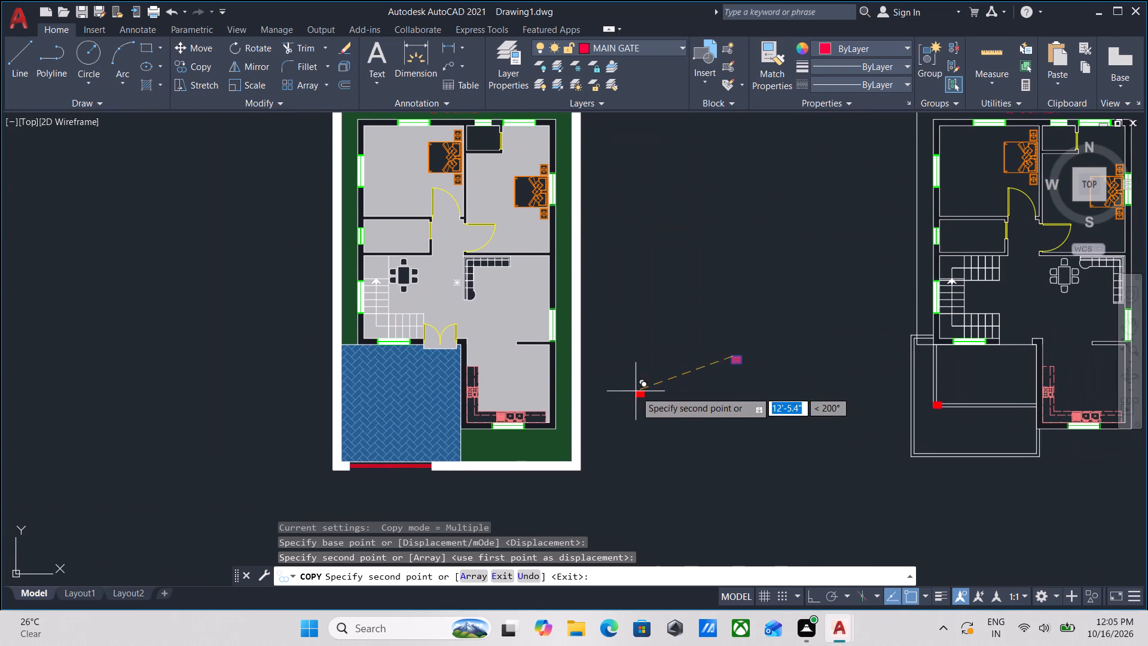
{"action": "key", "text": "Escape"}
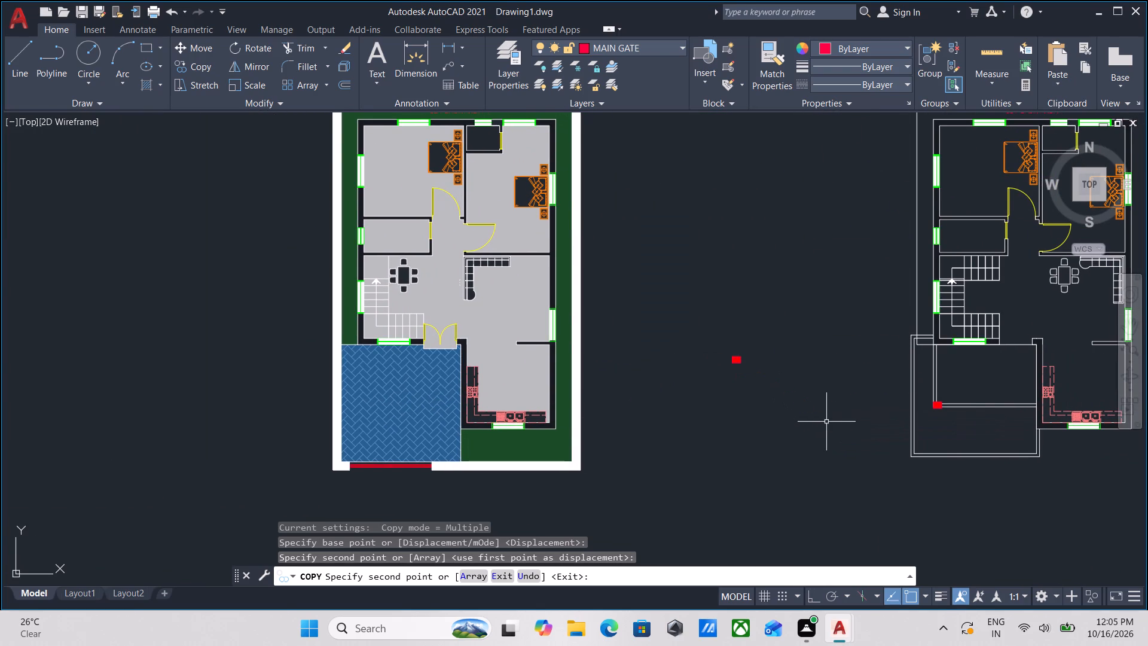
Copy the red corner block by its centre, with Ortho on, straight across into the first plan's blue-hatched parking area.
{"action": "scroll", "coordinate": [1053, 461], "scroll_direction": "up", "scroll_amount": 1}
{"action": "scroll", "coordinate": [833, 385], "scroll_direction": "up", "scroll_amount": 3}
{"action": "middle_click_drag", "start_coordinate": [903, 388], "coordinate": [747, 421]}
{"action": "scroll", "coordinate": [747, 421], "scroll_direction": "up", "scroll_amount": 1}
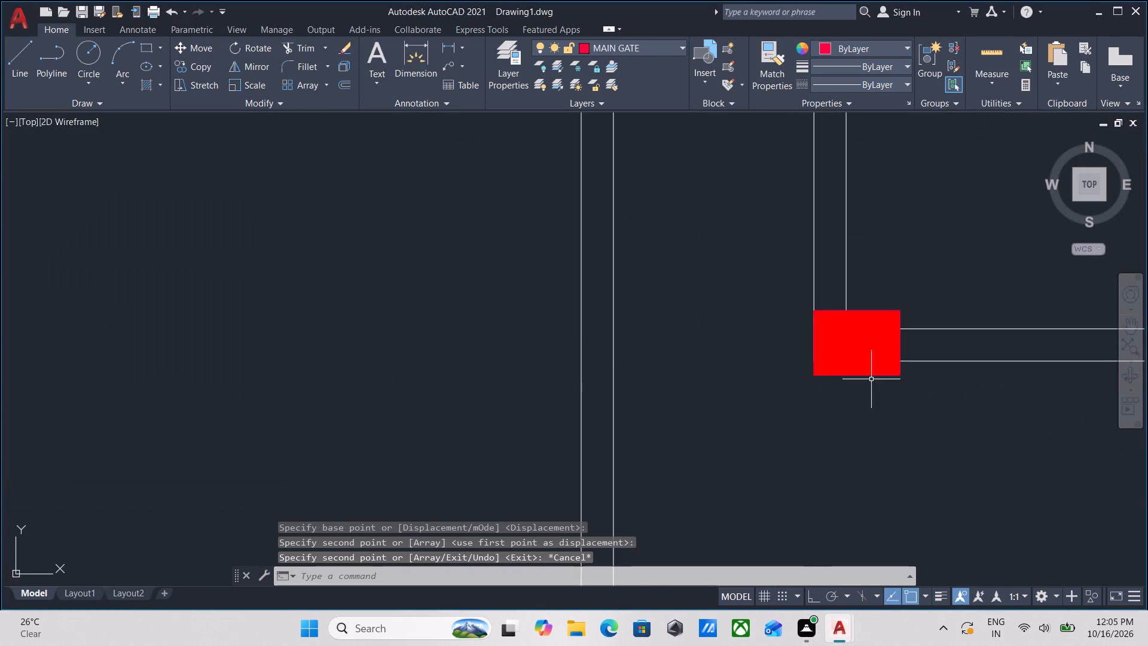
{"action": "scroll", "coordinate": [887, 361], "scroll_direction": "up", "scroll_amount": 1}
{"action": "left_click_drag", "start_coordinate": [932, 260], "coordinate": [920, 272]}
{"action": "left_click", "coordinate": [884, 301]}
{"action": "type", "text": "CO"}
{"action": "key", "text": "Return"}
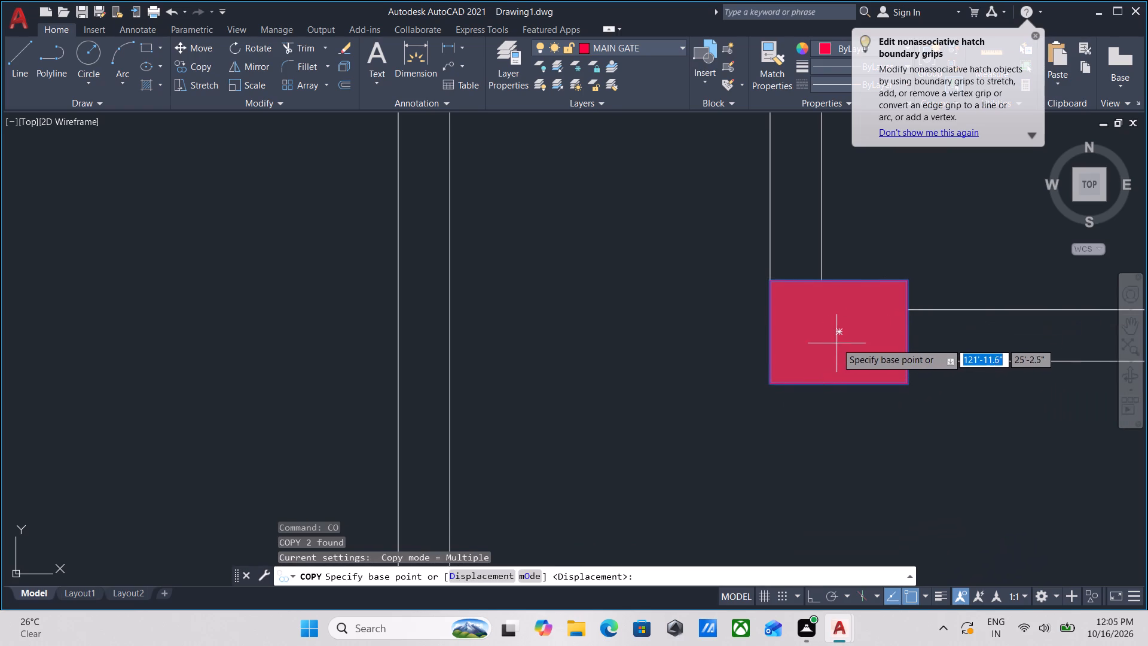
{"action": "left_click", "coordinate": [839, 332]}
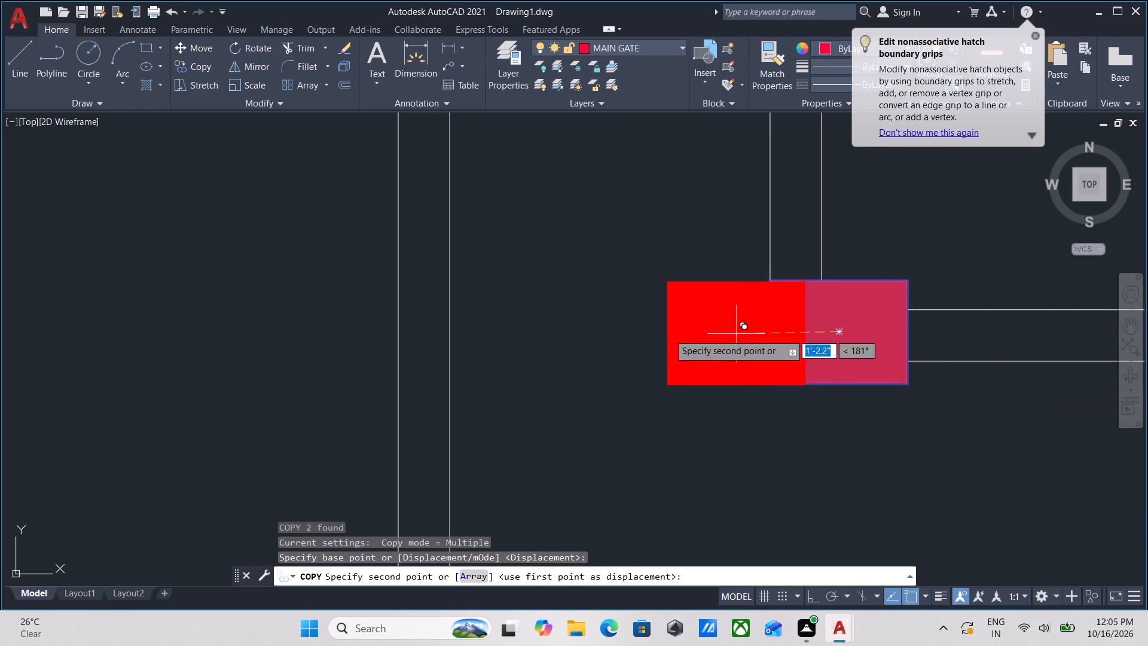
{"action": "key", "text": "F8"}
{"action": "scroll", "coordinate": [262, 333], "scroll_direction": "down", "scroll_amount": 3}
{"action": "middle_click_drag", "start_coordinate": [261, 333], "coordinate": [625, 346]}
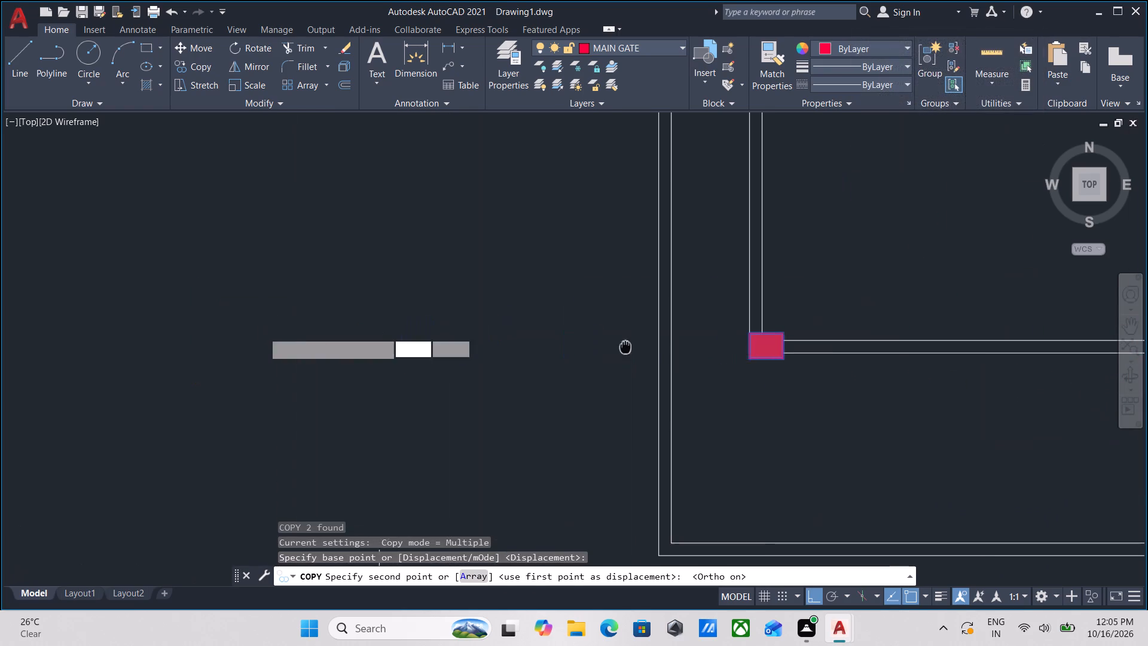
{"action": "middle_click_drag", "start_coordinate": [625, 346], "coordinate": [625, 346]}
{"action": "scroll", "coordinate": [218, 365], "scroll_direction": "down", "scroll_amount": 1}
{"action": "middle_click_drag", "start_coordinate": [218, 365], "coordinate": [650, 356]}
{"action": "scroll", "coordinate": [378, 364], "scroll_direction": "down", "scroll_amount": 1}
{"action": "middle_click_drag", "start_coordinate": [373, 364], "coordinate": [1037, 418]}
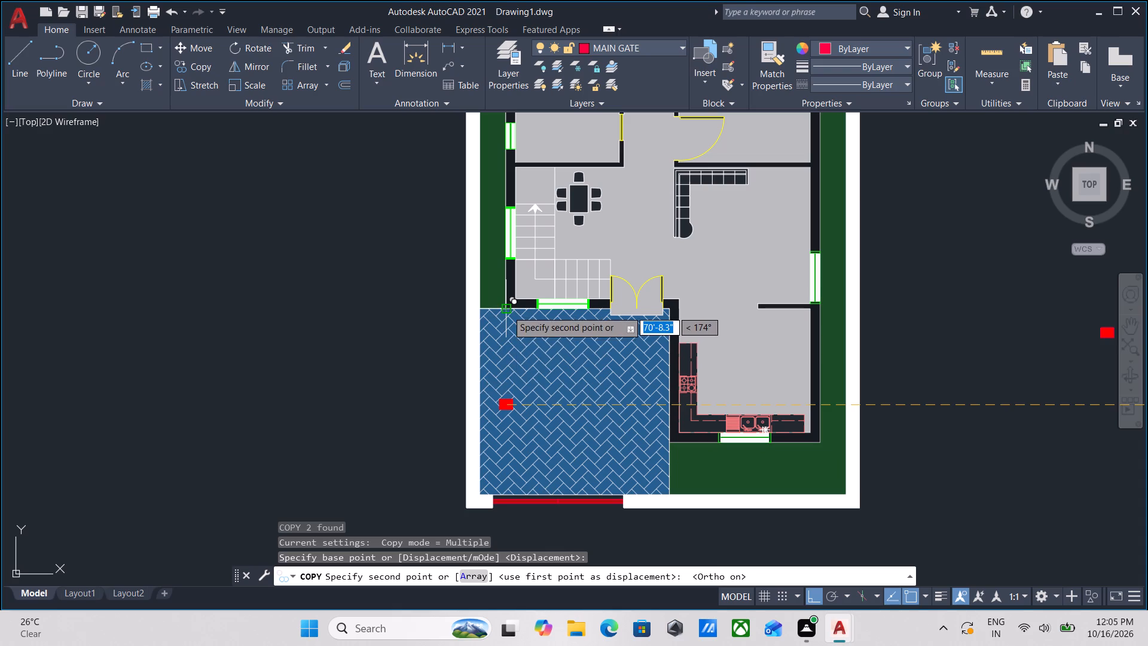
{"action": "left_click", "coordinate": [506, 403]}
{"action": "scroll", "coordinate": [896, 403], "scroll_direction": "down", "scroll_amount": 2}
{"action": "middle_click_drag", "start_coordinate": [896, 404], "coordinate": [667, 407]}
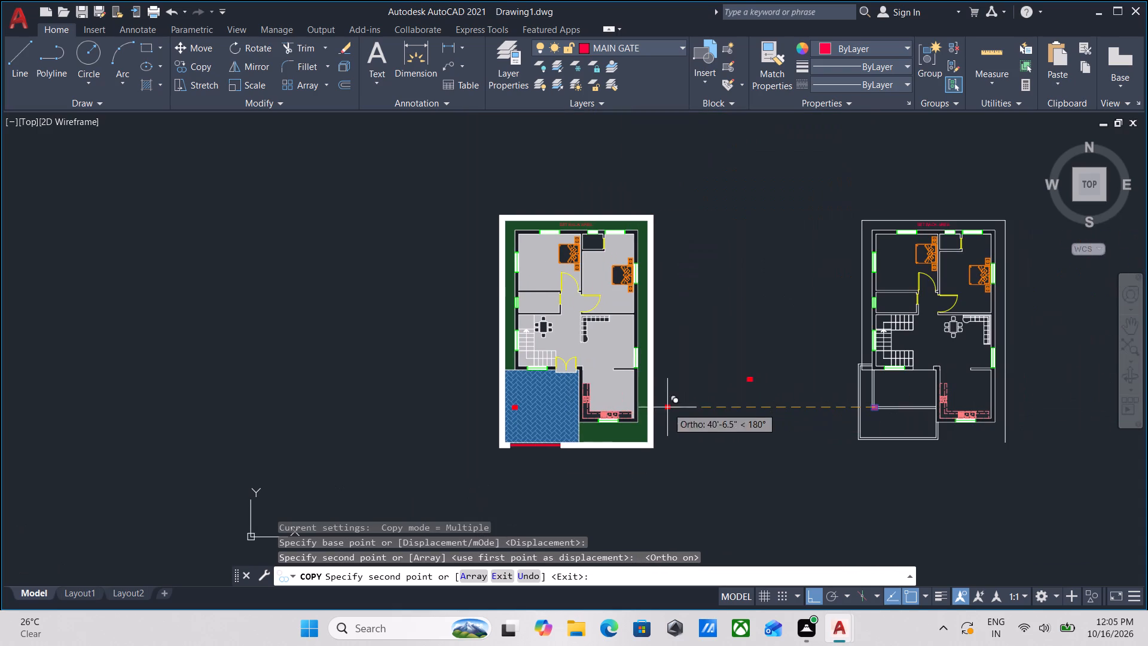
{"action": "key", "text": "Escape"}
Draw a short vertical line across the second plan's inner front enclosure wall, 6" from its junction with the kitchen wall.
{"action": "scroll", "coordinate": [710, 390], "scroll_direction": "up", "scroll_amount": 1}
{"action": "scroll", "coordinate": [710, 390], "scroll_direction": "down", "scroll_amount": 1}
{"action": "middle_click_drag", "start_coordinate": [710, 390], "coordinate": [291, 342]}
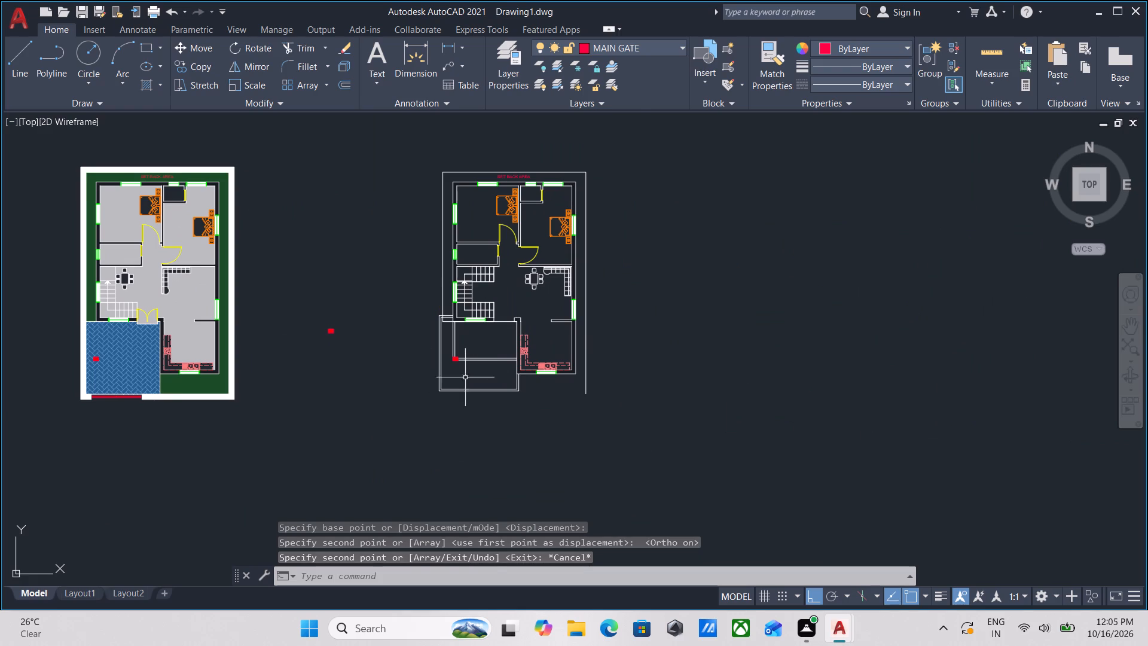
{"action": "scroll", "coordinate": [472, 382], "scroll_direction": "up", "scroll_amount": 2}
{"action": "scroll", "coordinate": [513, 335], "scroll_direction": "up", "scroll_amount": 1}
{"action": "scroll", "coordinate": [447, 291], "scroll_direction": "down", "scroll_amount": 1}
{"action": "middle_click_drag", "start_coordinate": [447, 291], "coordinate": [520, 346]}
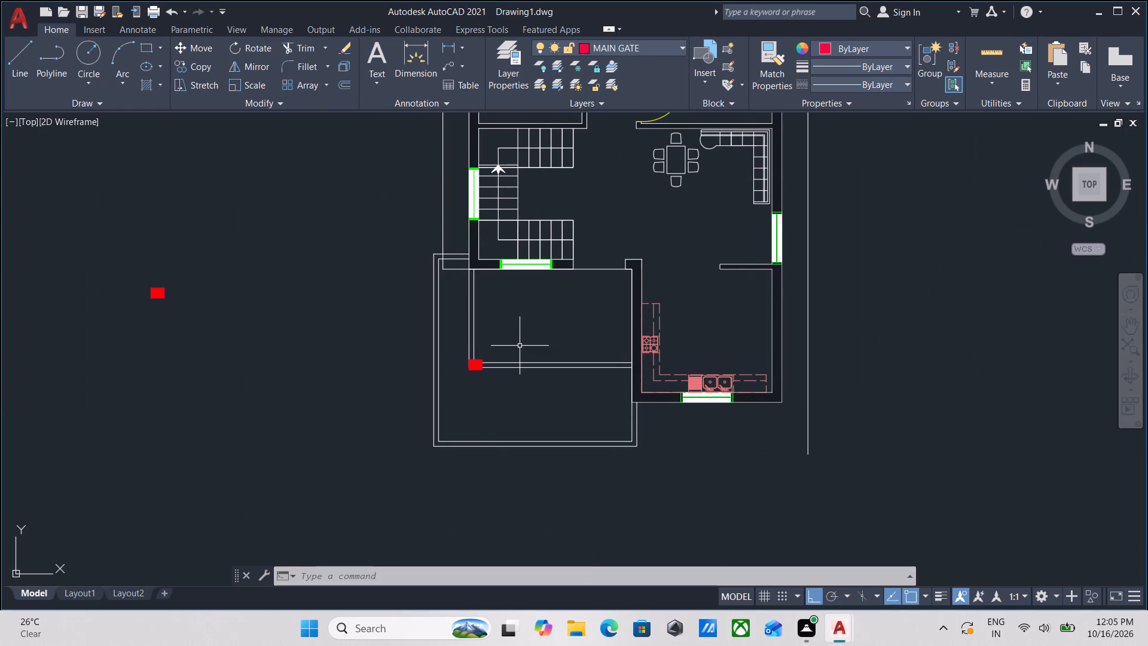
{"action": "scroll", "coordinate": [661, 379], "scroll_direction": "up", "scroll_amount": 2}
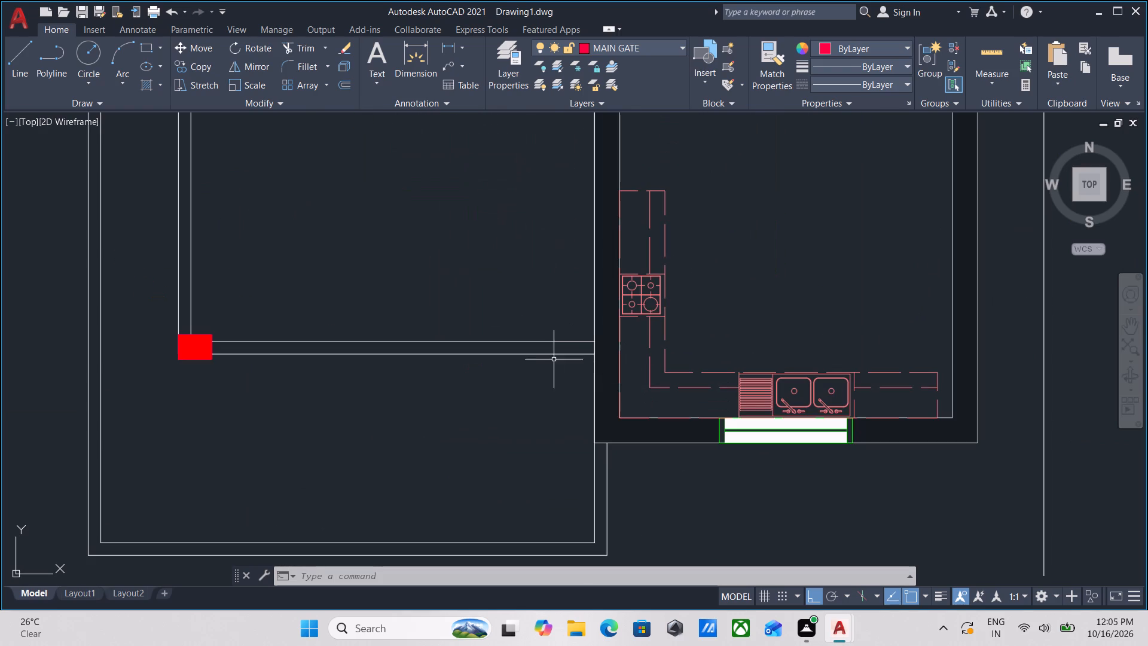
{"action": "middle_click_drag", "start_coordinate": [537, 362], "coordinate": [587, 418]}
{"action": "scroll", "coordinate": [690, 406], "scroll_direction": "up", "scroll_amount": 2}
{"action": "scroll", "coordinate": [556, 383], "scroll_direction": "down", "scroll_amount": 1}
{"action": "middle_click_drag", "start_coordinate": [556, 383], "coordinate": [662, 396]}
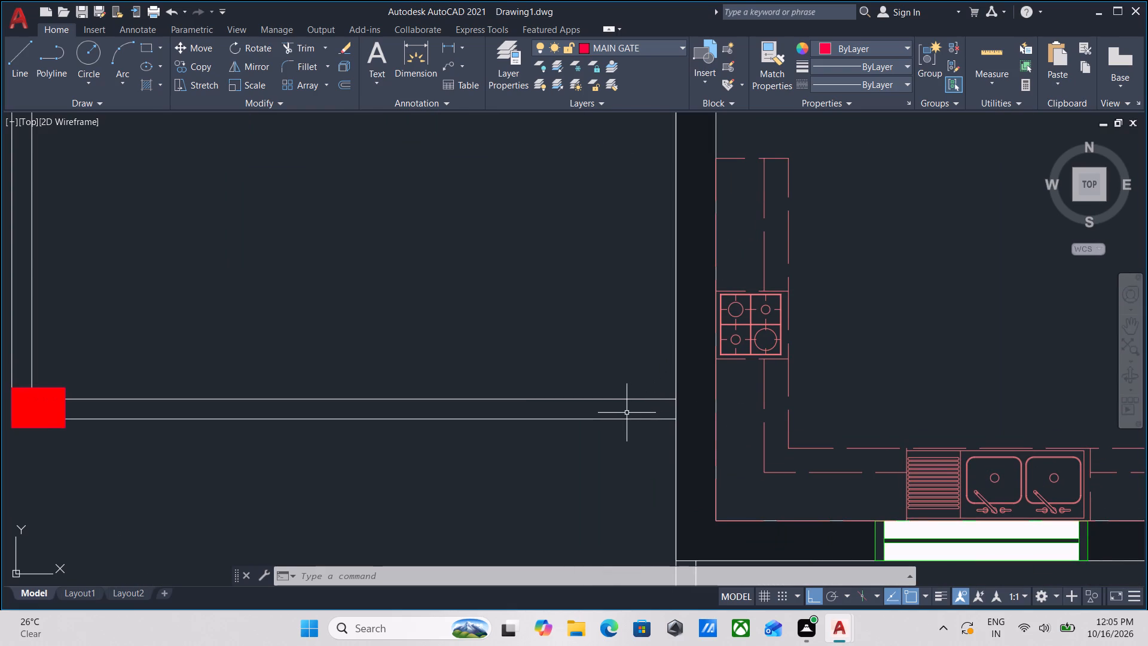
{"action": "key", "text": "l"}
{"action": "key", "text": "Return"}
{"action": "type", "text": "TK"}
{"action": "key", "text": "Return"}
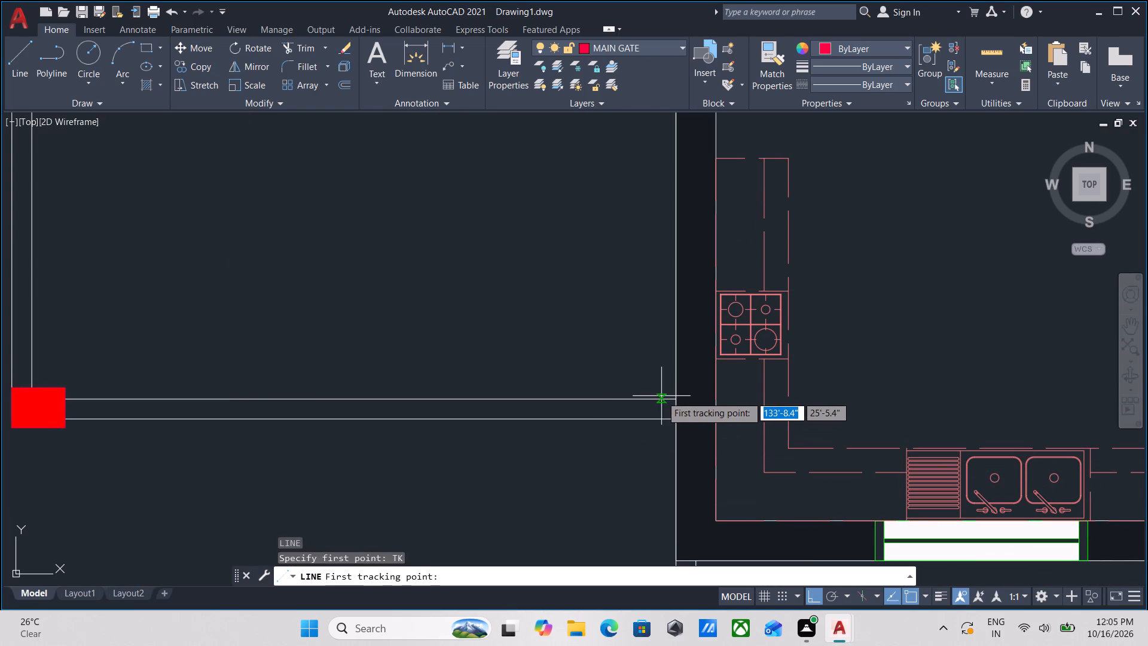
{"action": "scroll", "coordinate": [676, 399], "scroll_direction": "up", "scroll_amount": 2}
{"action": "left_click", "coordinate": [676, 399]}
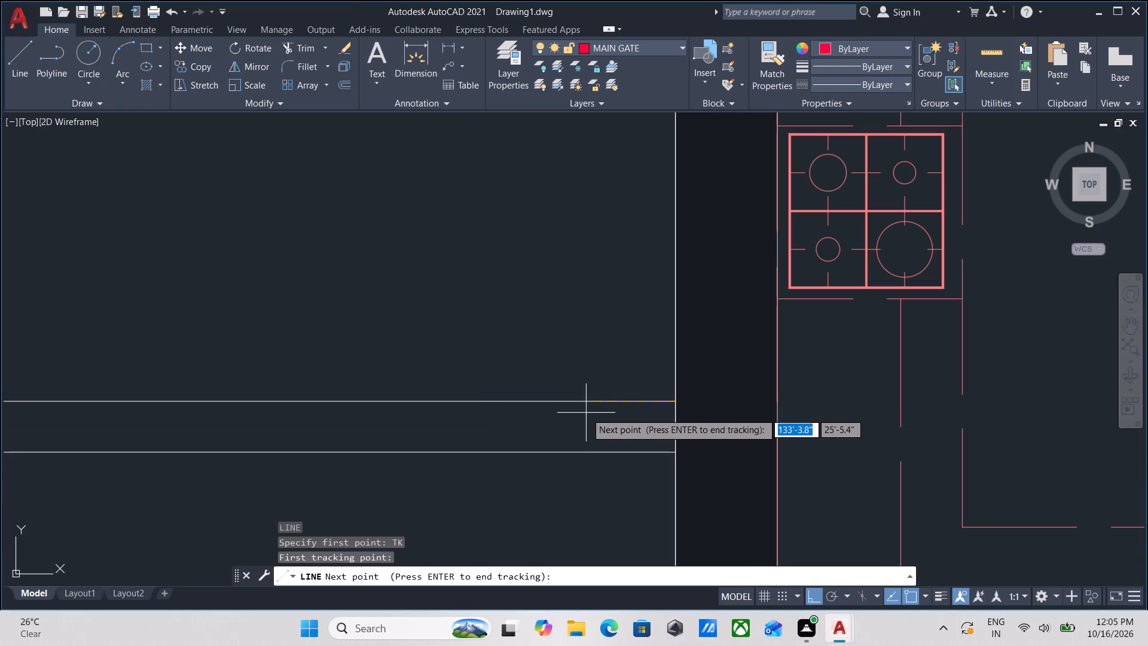
{"action": "key", "text": "6"}
{"action": "key", "text": "shift+quotedbl"}
{"action": "key", "text": "Return"}
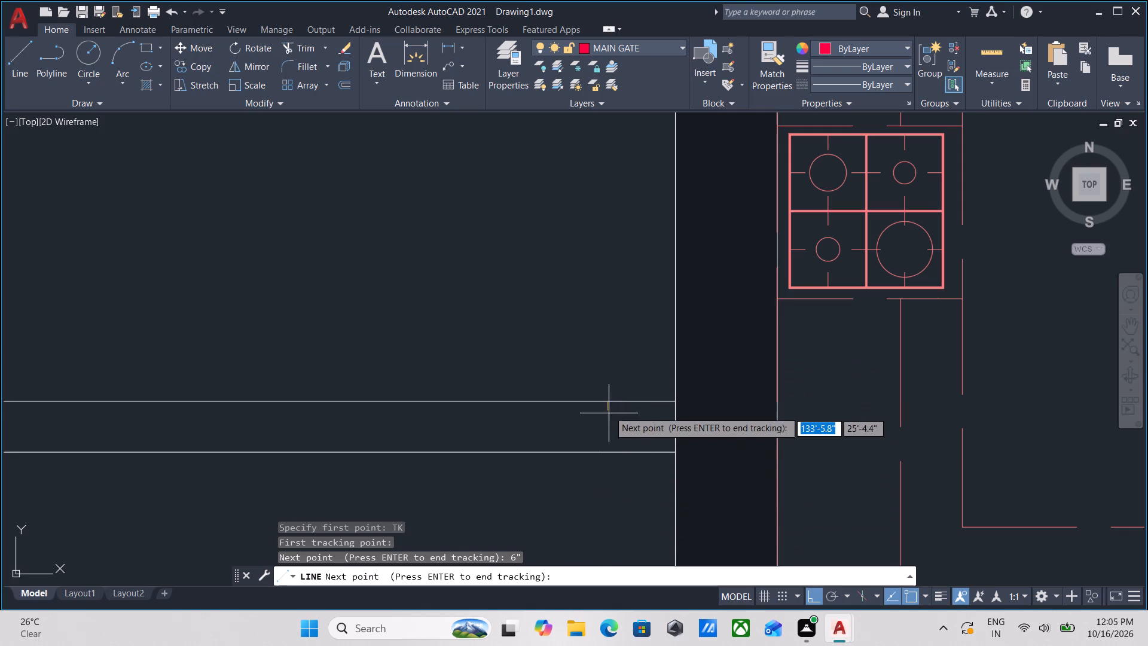
{"action": "key", "text": "Return"}
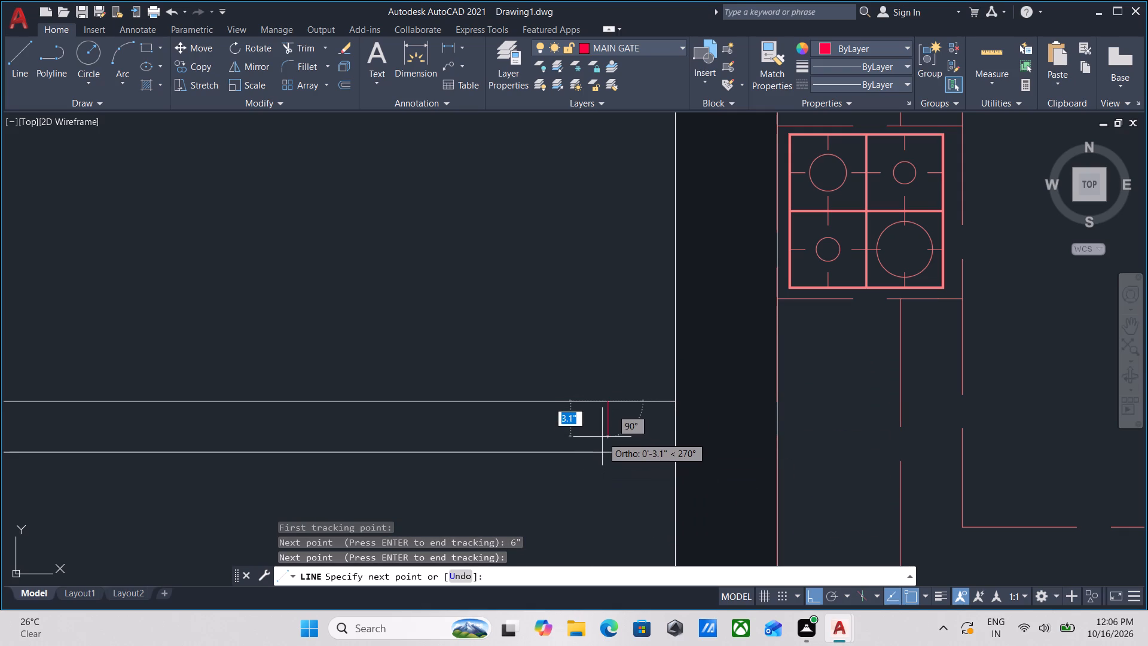
{"action": "scroll", "coordinate": [613, 483], "scroll_direction": "up", "scroll_amount": 1}
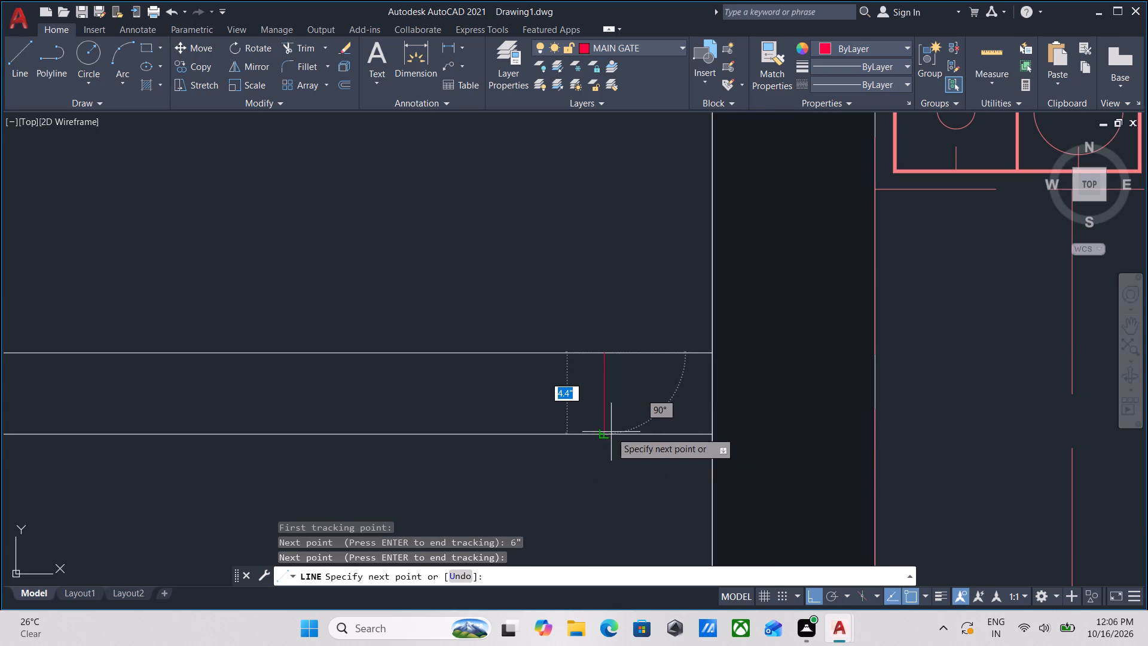
{"action": "left_click", "coordinate": [605, 435]}
{"action": "key", "text": "Escape"}
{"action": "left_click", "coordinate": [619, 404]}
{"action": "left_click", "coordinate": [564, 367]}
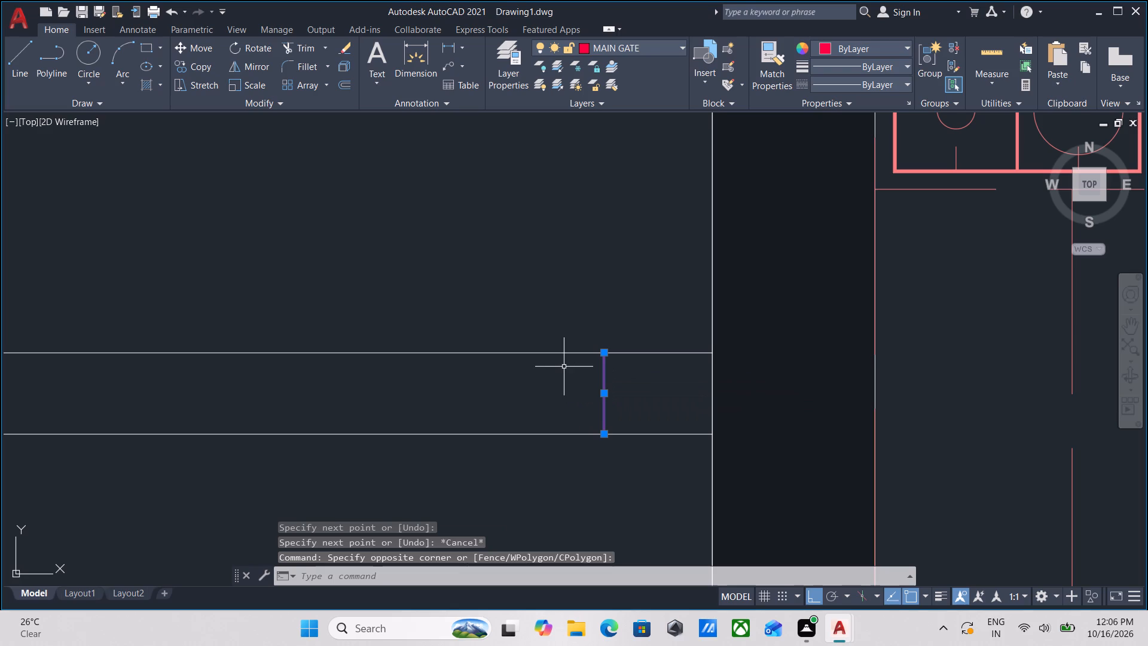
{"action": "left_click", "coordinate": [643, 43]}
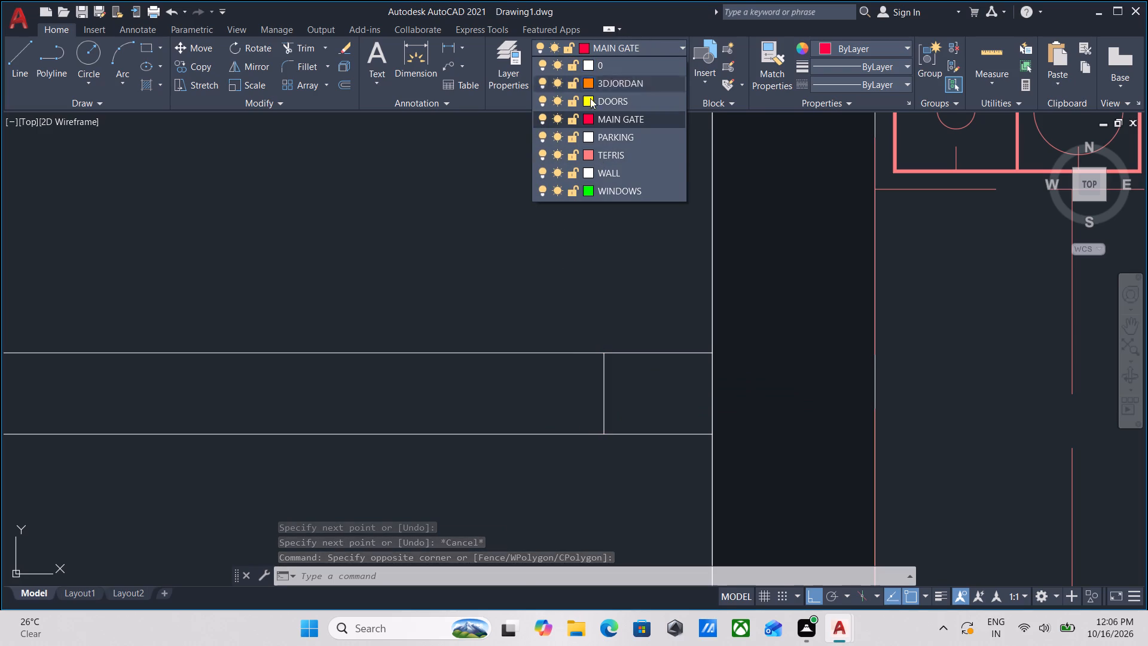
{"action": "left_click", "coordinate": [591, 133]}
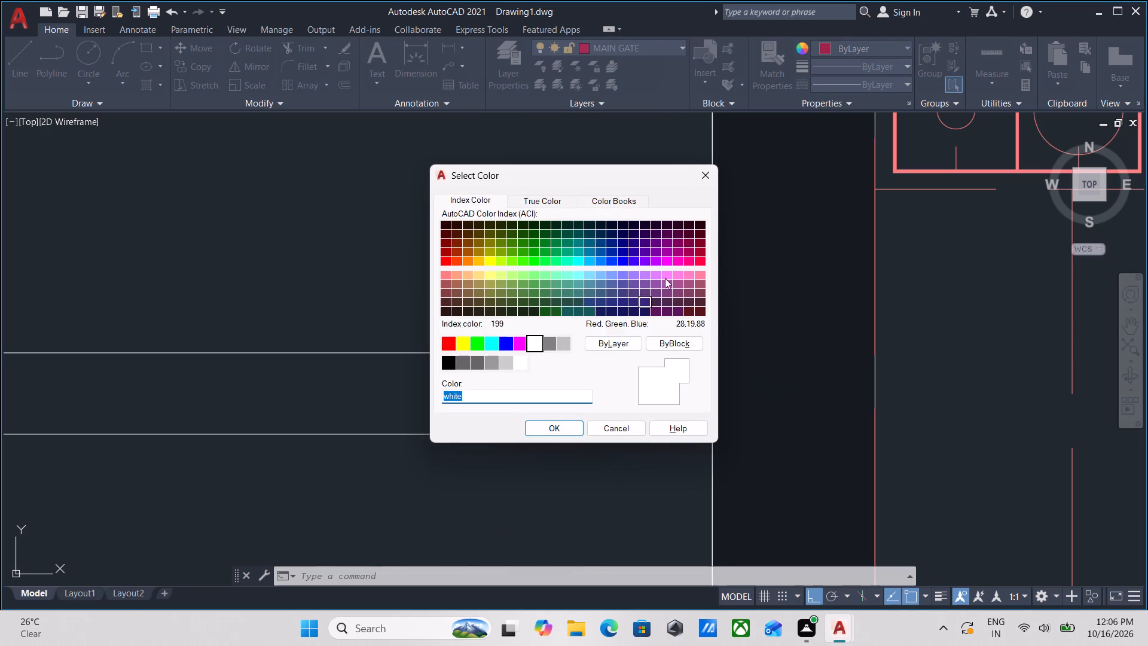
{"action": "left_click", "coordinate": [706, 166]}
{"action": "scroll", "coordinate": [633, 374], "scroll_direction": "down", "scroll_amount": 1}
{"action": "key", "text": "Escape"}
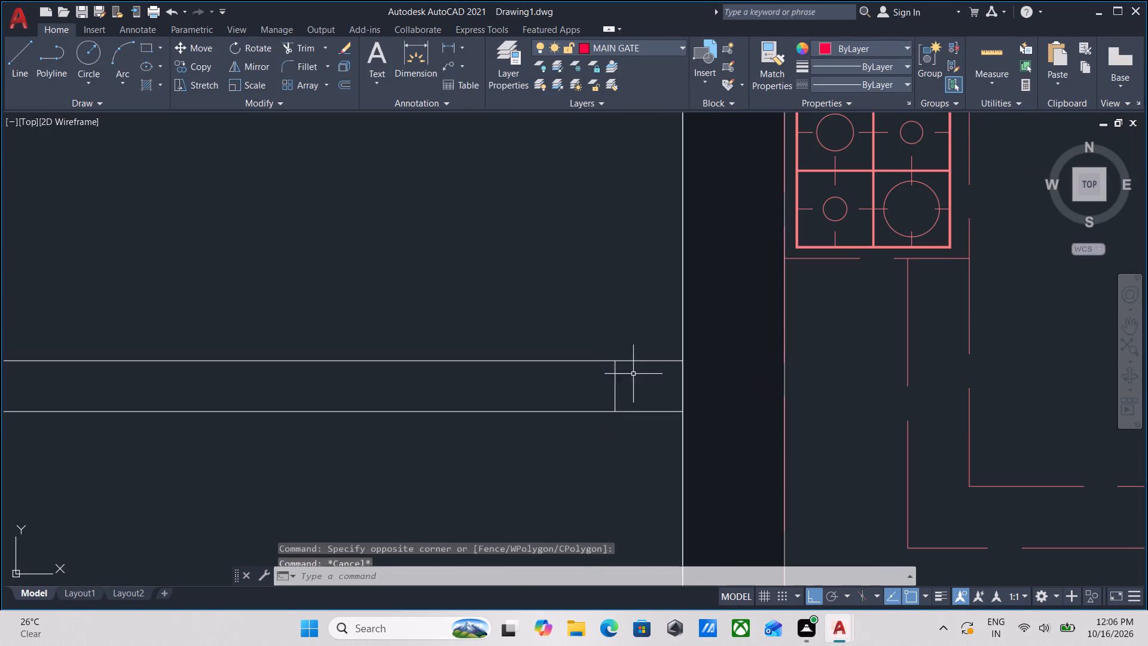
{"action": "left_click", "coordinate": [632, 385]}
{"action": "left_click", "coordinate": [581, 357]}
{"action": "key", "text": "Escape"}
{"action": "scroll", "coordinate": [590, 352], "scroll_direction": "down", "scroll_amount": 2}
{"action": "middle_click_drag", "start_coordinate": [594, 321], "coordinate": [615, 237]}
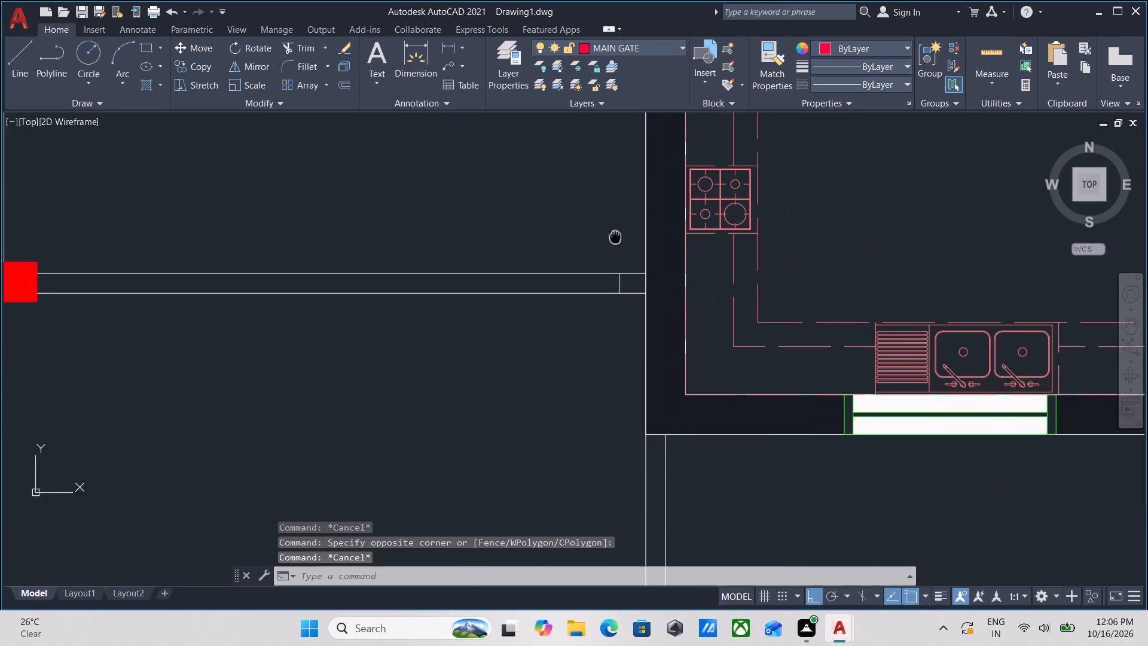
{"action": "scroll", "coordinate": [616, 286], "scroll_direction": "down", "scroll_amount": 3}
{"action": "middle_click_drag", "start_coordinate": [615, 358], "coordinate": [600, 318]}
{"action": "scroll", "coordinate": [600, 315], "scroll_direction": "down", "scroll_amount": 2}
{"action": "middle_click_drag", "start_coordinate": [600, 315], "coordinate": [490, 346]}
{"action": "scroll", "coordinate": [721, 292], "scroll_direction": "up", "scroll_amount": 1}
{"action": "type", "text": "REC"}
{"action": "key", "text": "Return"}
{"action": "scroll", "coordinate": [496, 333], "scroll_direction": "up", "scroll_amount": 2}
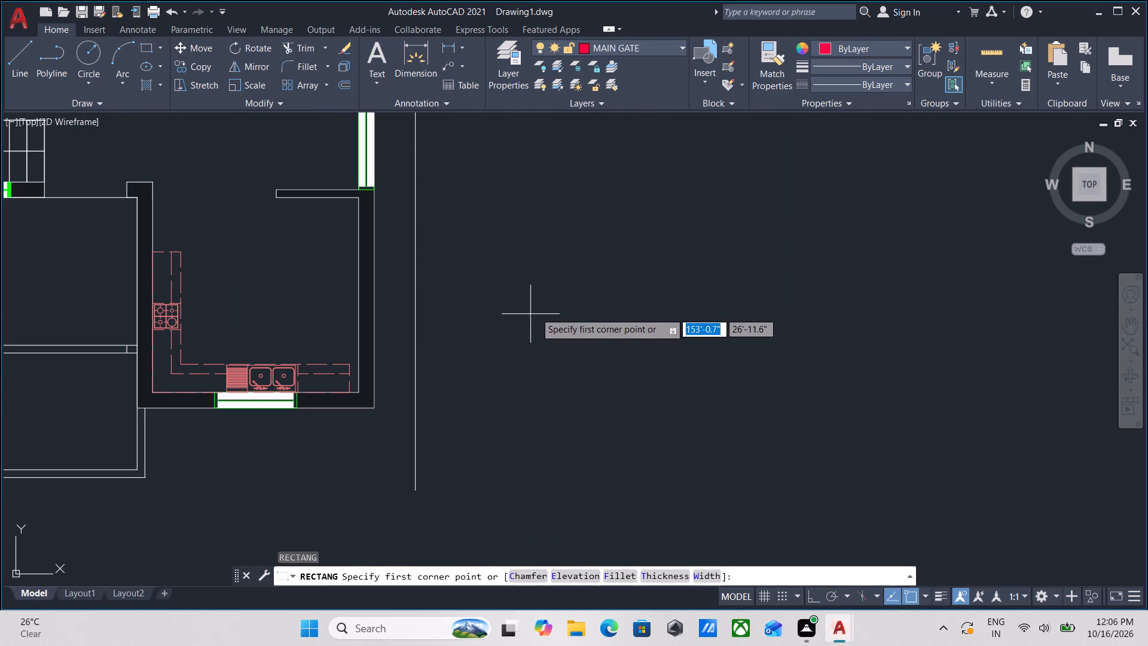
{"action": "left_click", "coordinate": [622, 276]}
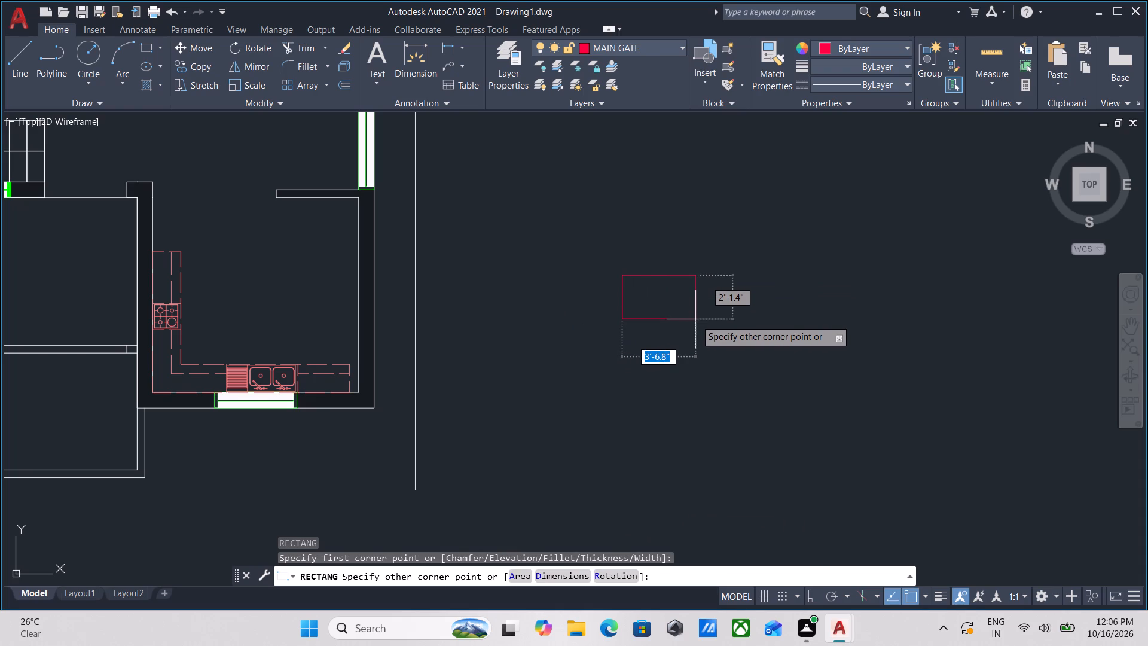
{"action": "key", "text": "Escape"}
Make PARKING the current layer and draw a 5' by 4.5" horizontal rectangle in the empty space east of the second plan.
{"action": "left_click", "coordinate": [657, 36]}
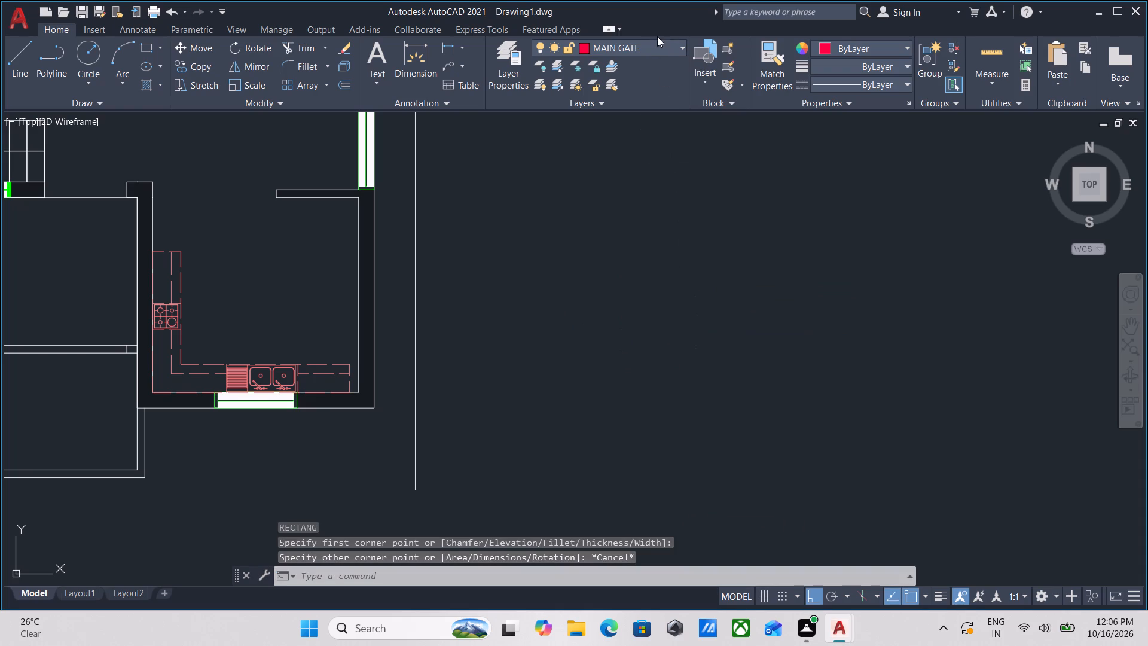
{"action": "left_click", "coordinate": [657, 45]}
{"action": "left_click", "coordinate": [641, 141]}
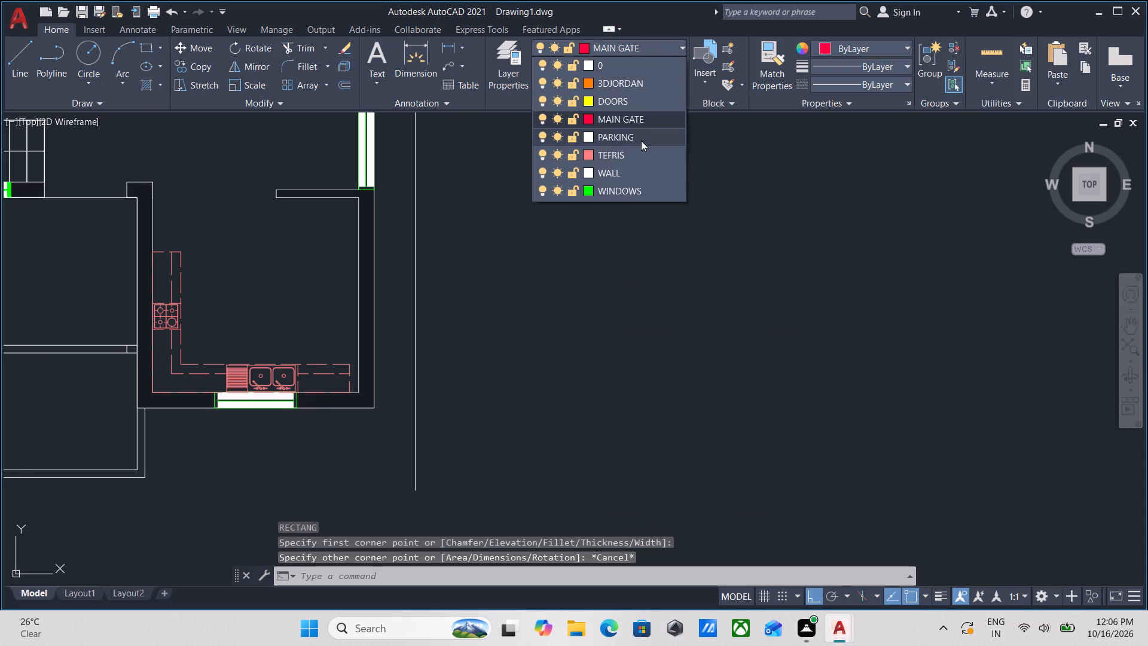
{"action": "key", "text": "r"}
{"action": "key", "text": "e"}
{"action": "key", "text": "c"}
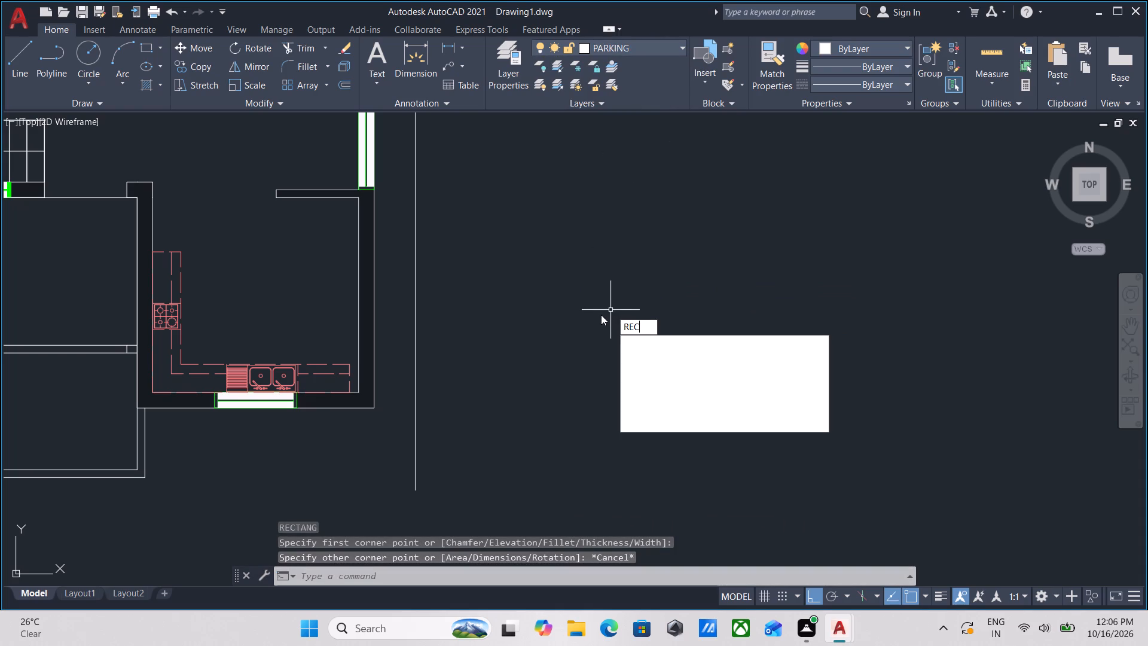
{"action": "key", "text": "Return"}
{"action": "left_click", "coordinate": [587, 333]}
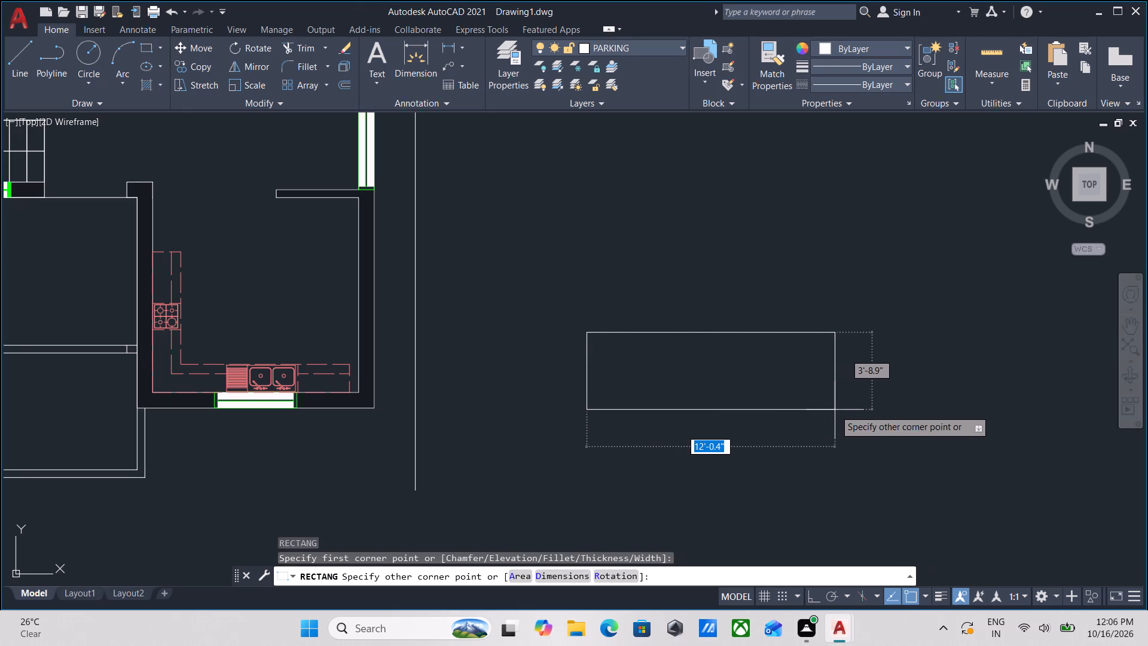
{"action": "key", "text": "5"}
{"action": "key", "text": "apostrophe"}
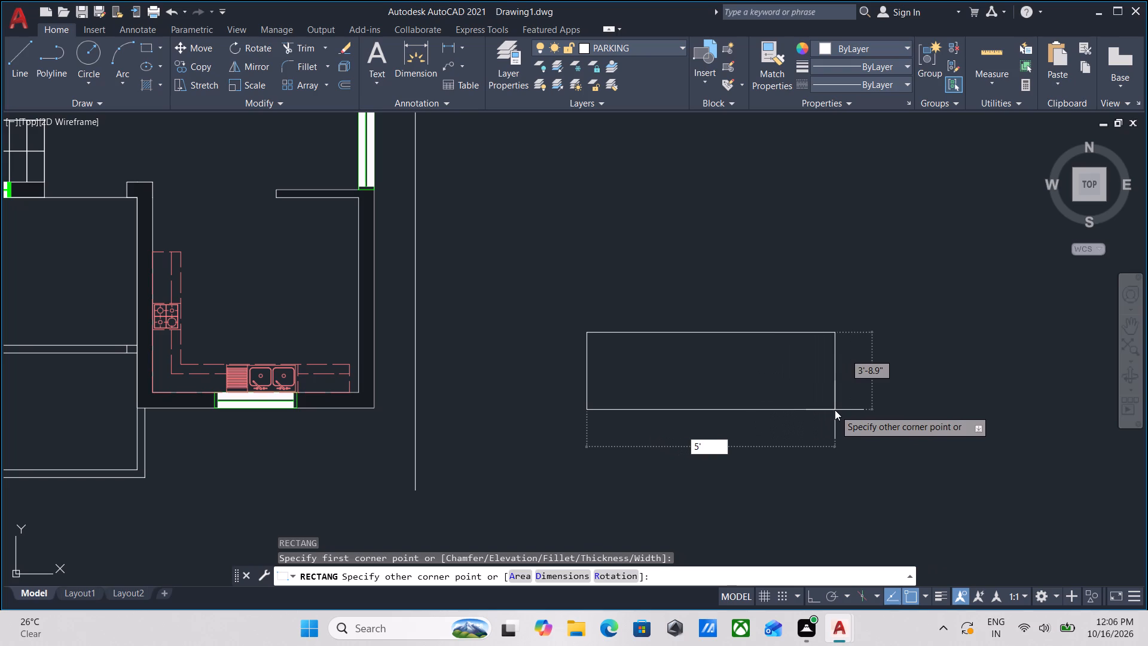
{"action": "key", "text": "Tab"}
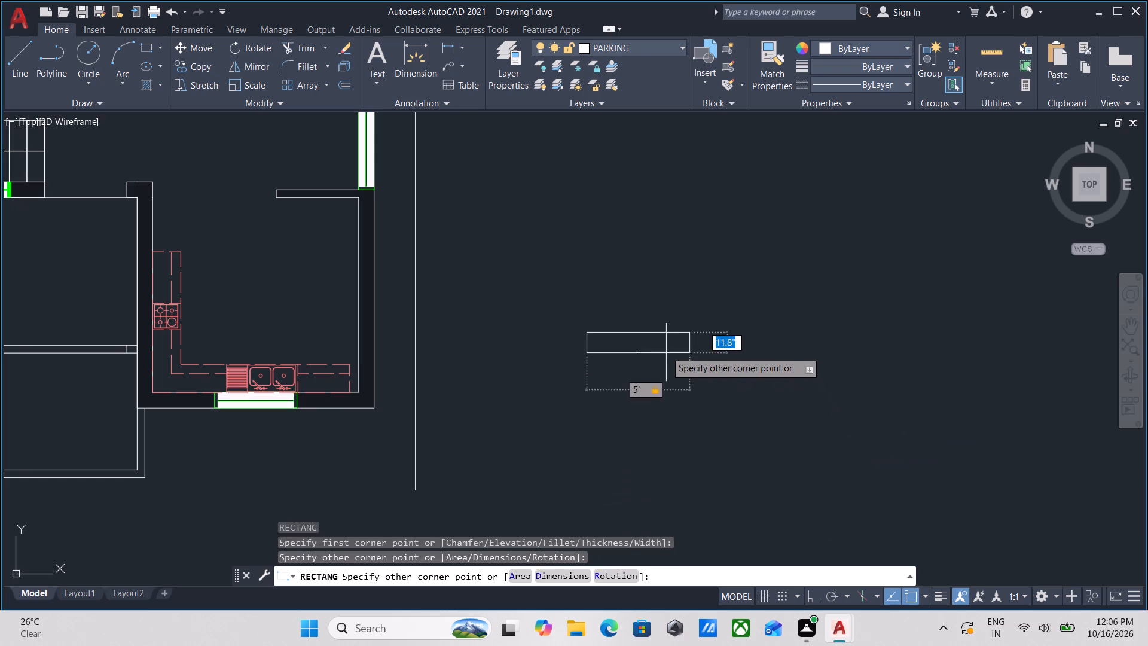
{"action": "scroll", "coordinate": [654, 346], "scroll_direction": "up", "scroll_amount": 2}
{"action": "middle_click_drag", "start_coordinate": [654, 346], "coordinate": [657, 385]}
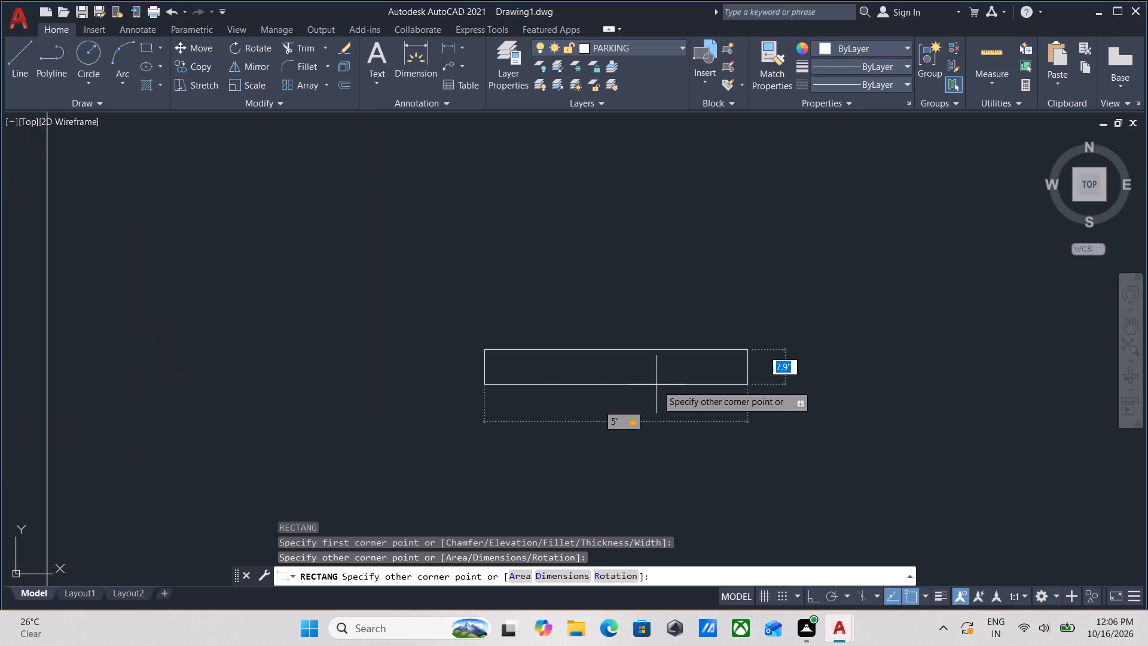
{"action": "key", "text": "4"}
{"action": "key", "text": "period"}
{"action": "key", "text": "5"}
{"action": "key", "text": "shift+quotedbl"}
{"action": "key", "text": "Return"}
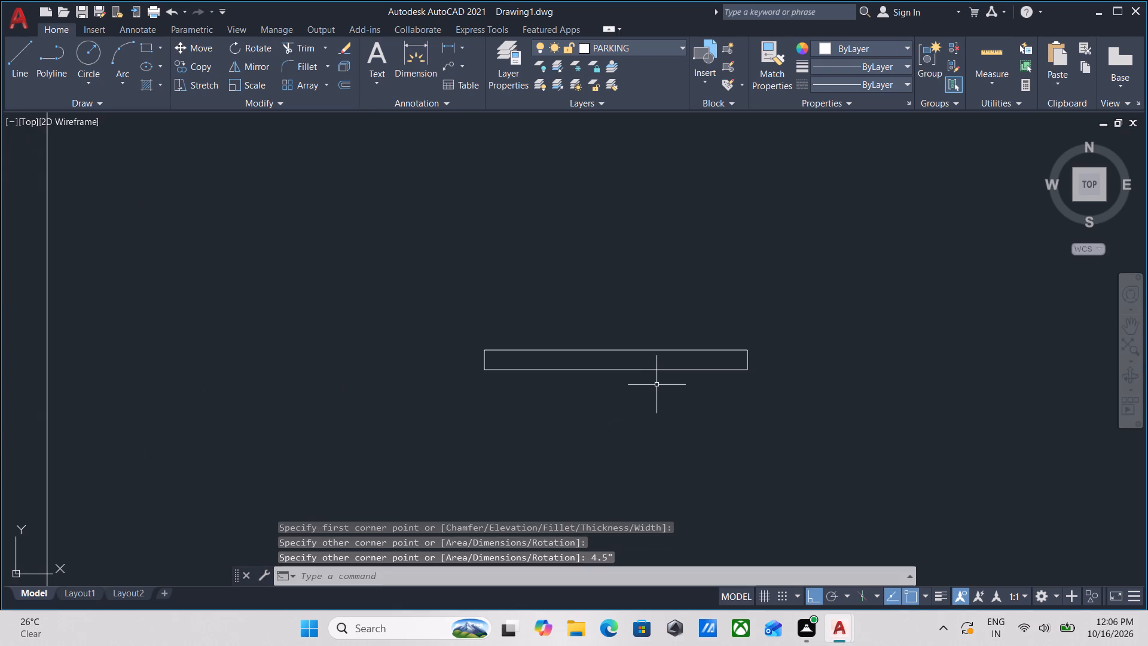
Draw a horizontal line inside the new rectangle from the midpoint of its west short side to the rectangle's centre.
{"action": "scroll", "coordinate": [657, 385], "scroll_direction": "up", "scroll_amount": 3}
{"action": "scroll", "coordinate": [657, 385], "scroll_direction": "down", "scroll_amount": 2}
{"action": "middle_click_drag", "start_coordinate": [657, 385], "coordinate": [665, 453]}
{"action": "left_click_drag", "start_coordinate": [763, 472], "coordinate": [750, 458]}
{"action": "left_click", "coordinate": [592, 307]}
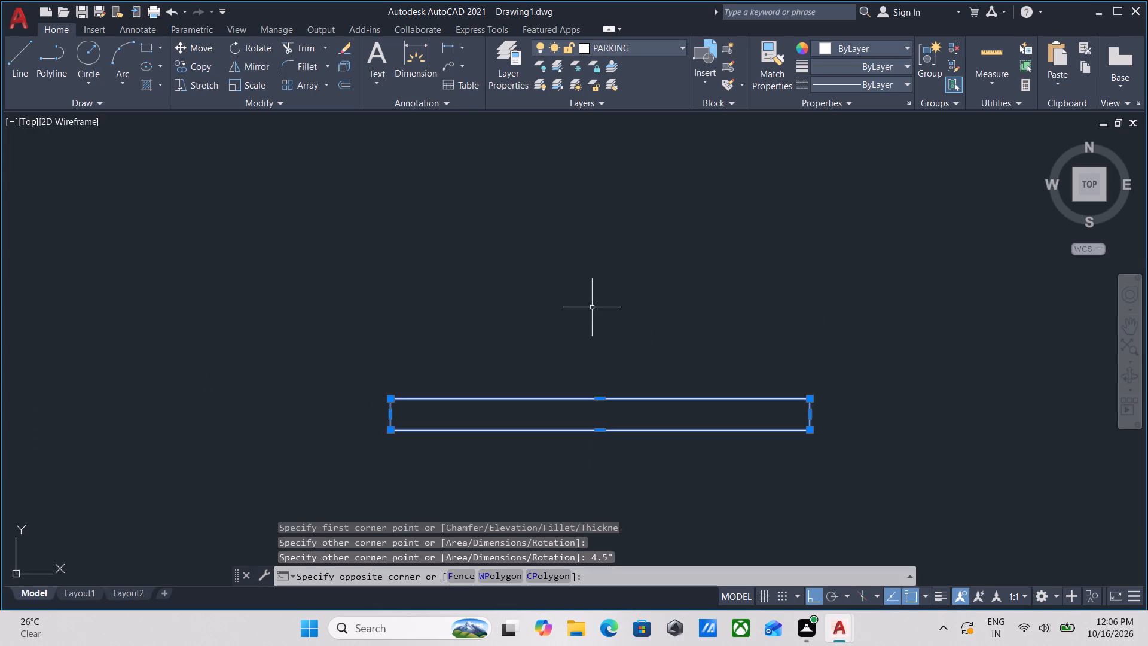
{"action": "scroll", "coordinate": [437, 392], "scroll_direction": "up", "scroll_amount": 2}
{"action": "key", "text": "Escape"}
{"action": "middle_click_drag", "start_coordinate": [330, 449], "coordinate": [405, 434]}
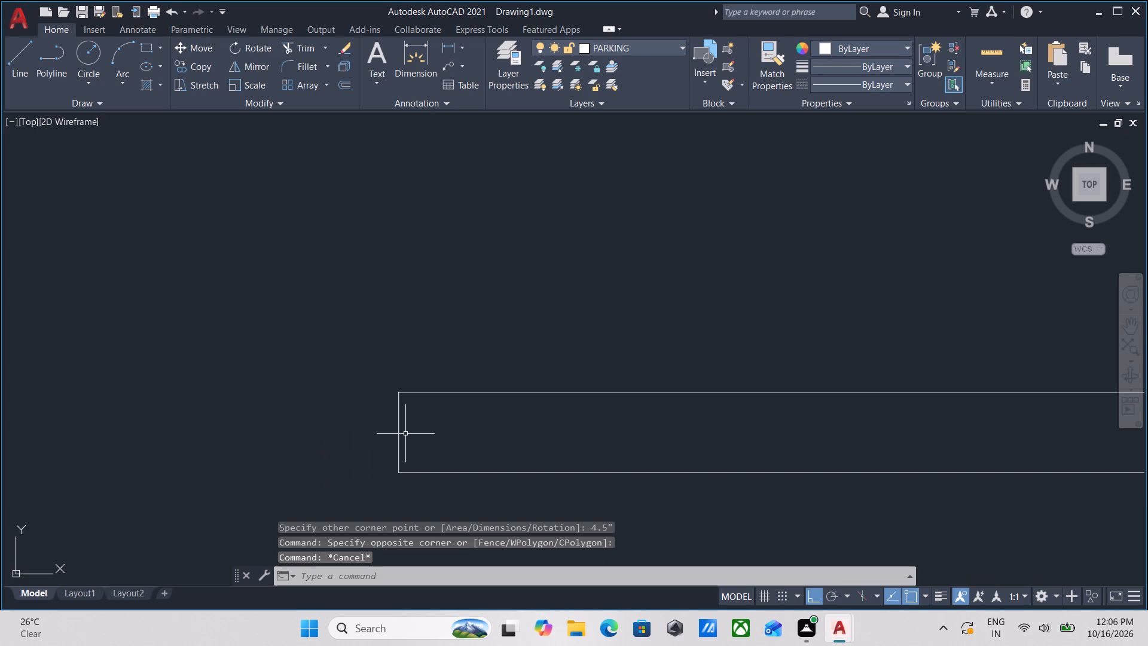
{"action": "key", "text": "l"}
{"action": "key", "text": "Return"}
{"action": "left_click", "coordinate": [398, 437]}
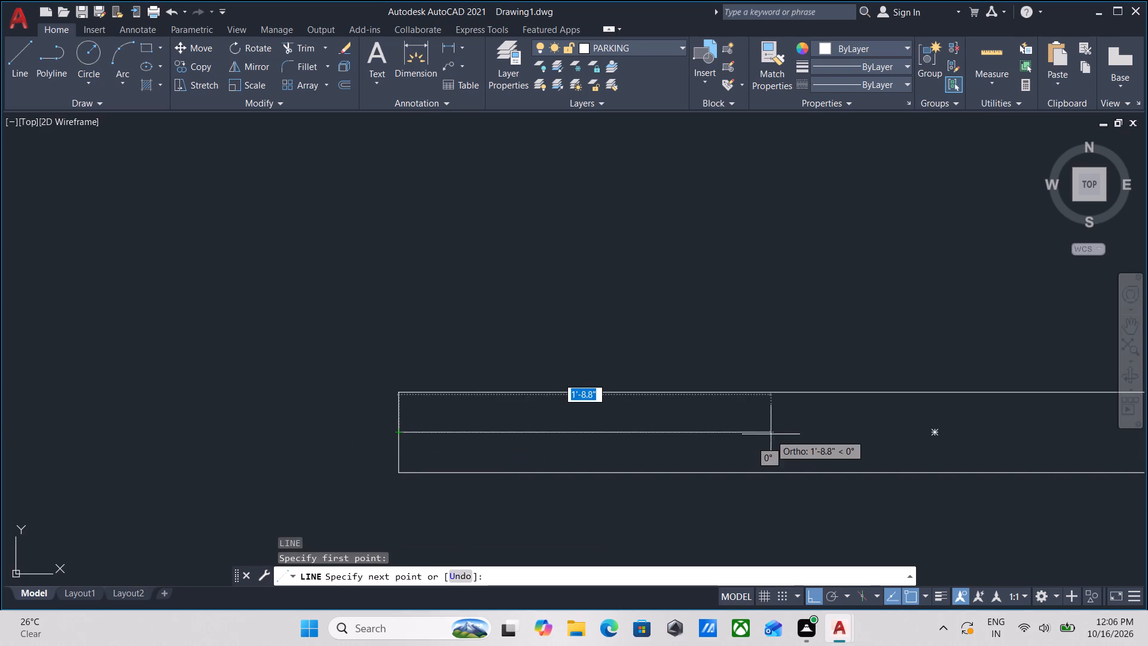
{"action": "middle_click_drag", "start_coordinate": [783, 431], "coordinate": [693, 434]}
{"action": "left_click", "coordinate": [850, 440]}
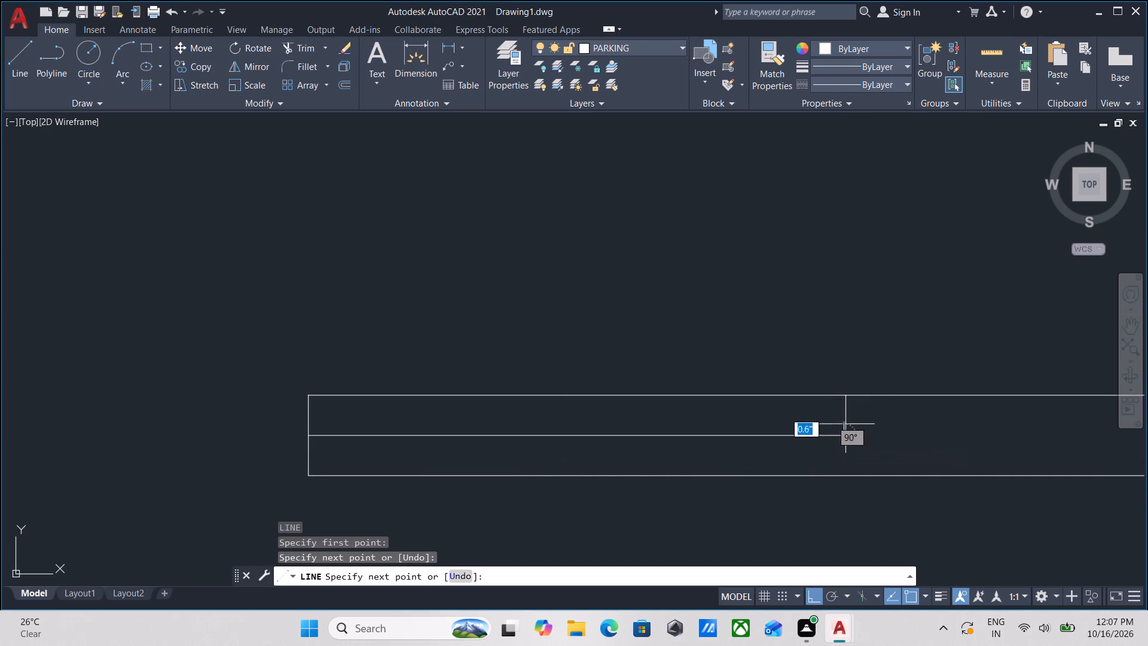
{"action": "scroll", "coordinate": [844, 419], "scroll_direction": "up", "scroll_amount": 2}
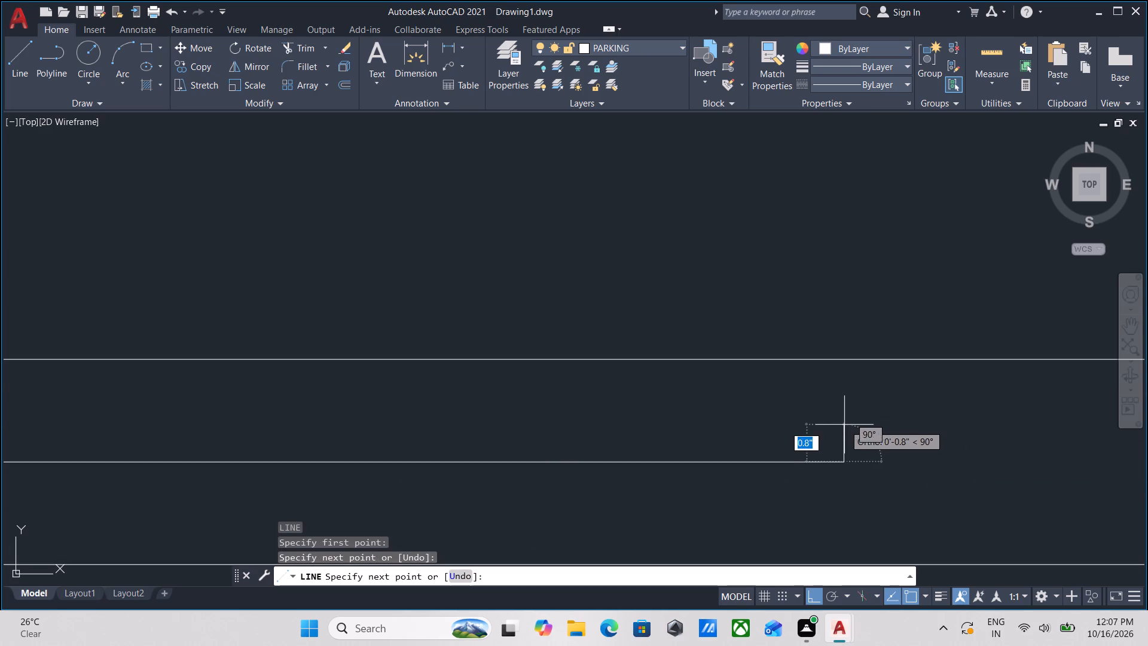
{"action": "middle_click_drag", "start_coordinate": [919, 458], "coordinate": [840, 462]}
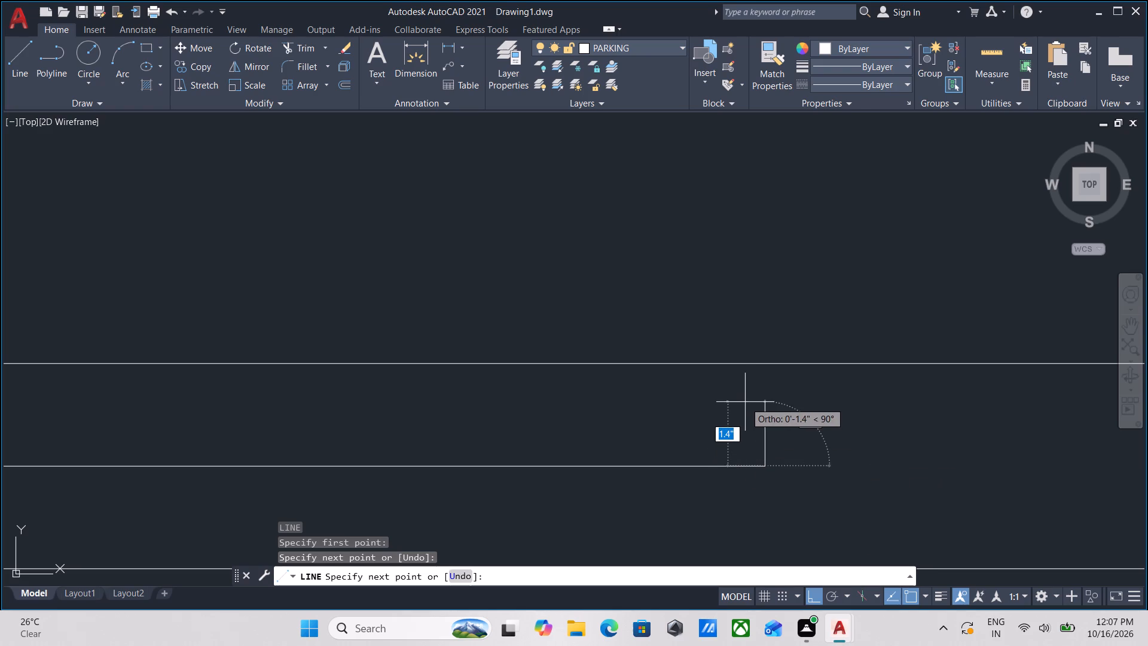
{"action": "key", "text": "Escape"}
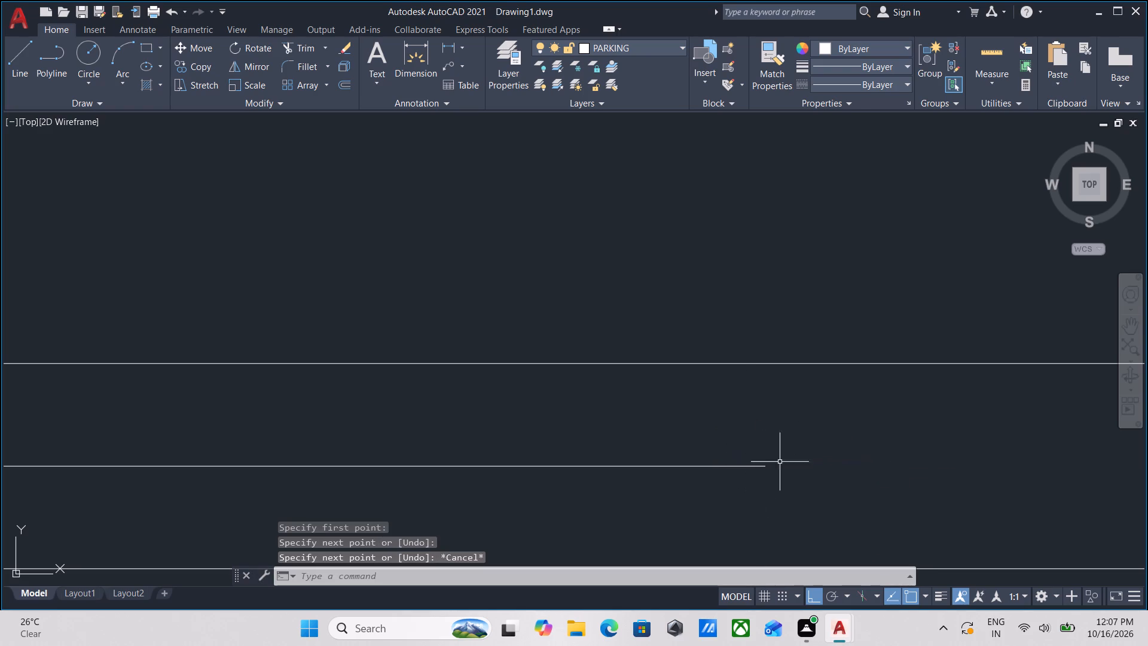
Draw connected lines from the centre line's free end: about 2" east, about 1" north, and back west to the rectangle's short side.
{"action": "key", "text": "l"}
{"action": "key", "text": "Return"}
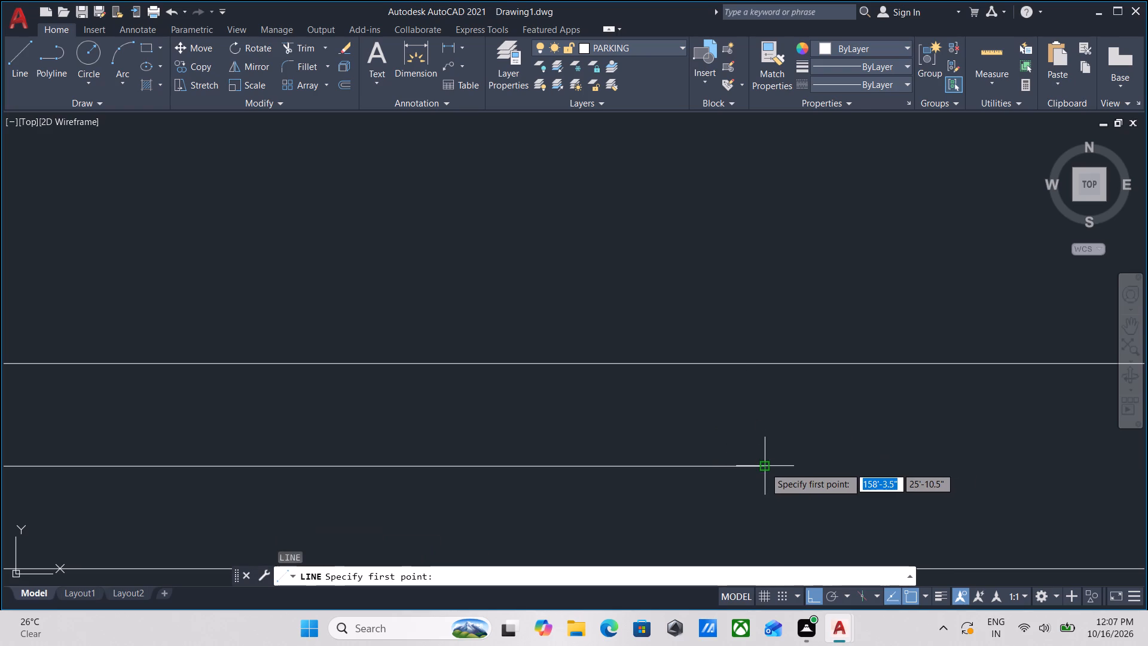
{"action": "left_click", "coordinate": [765, 467]}
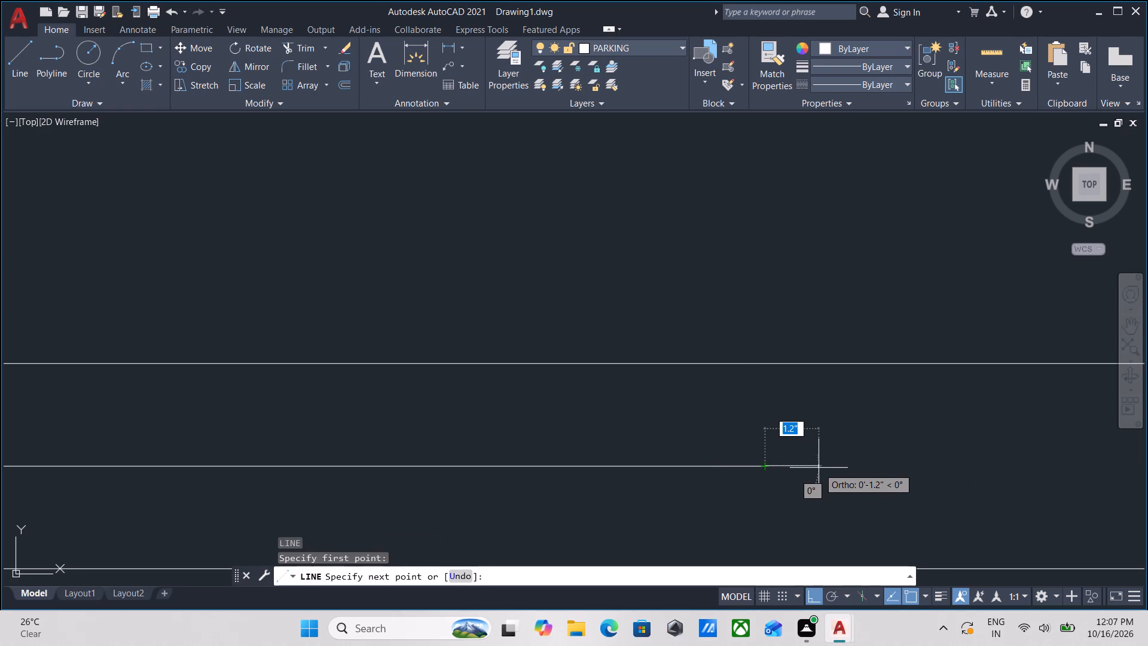
{"action": "left_click", "coordinate": [858, 470]}
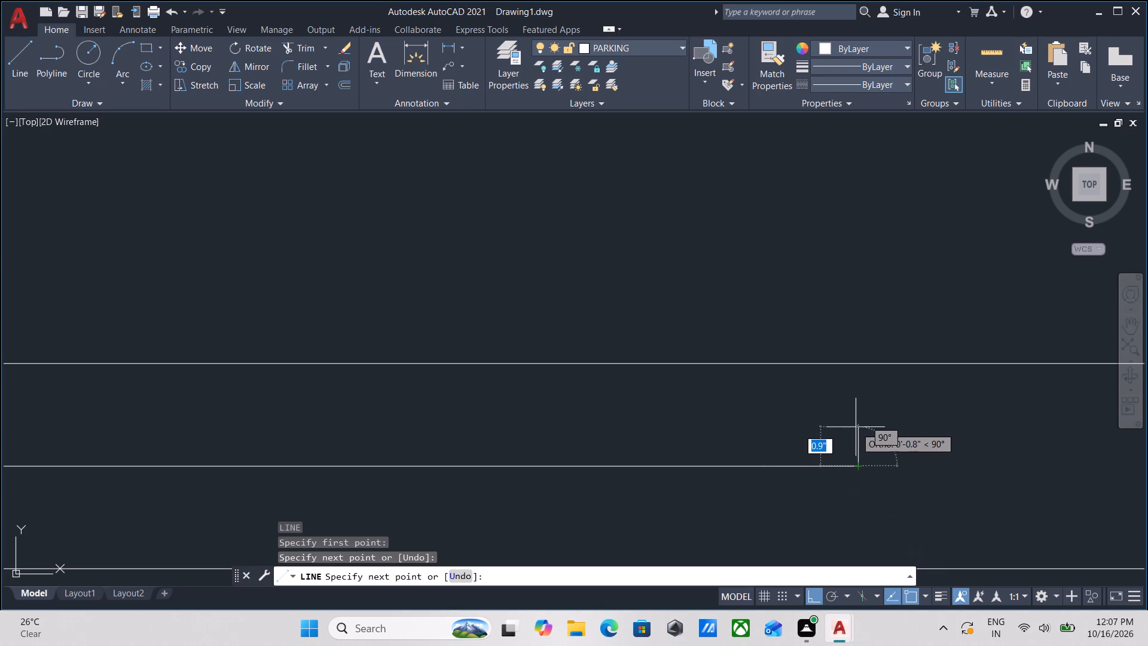
{"action": "left_click", "coordinate": [856, 420]}
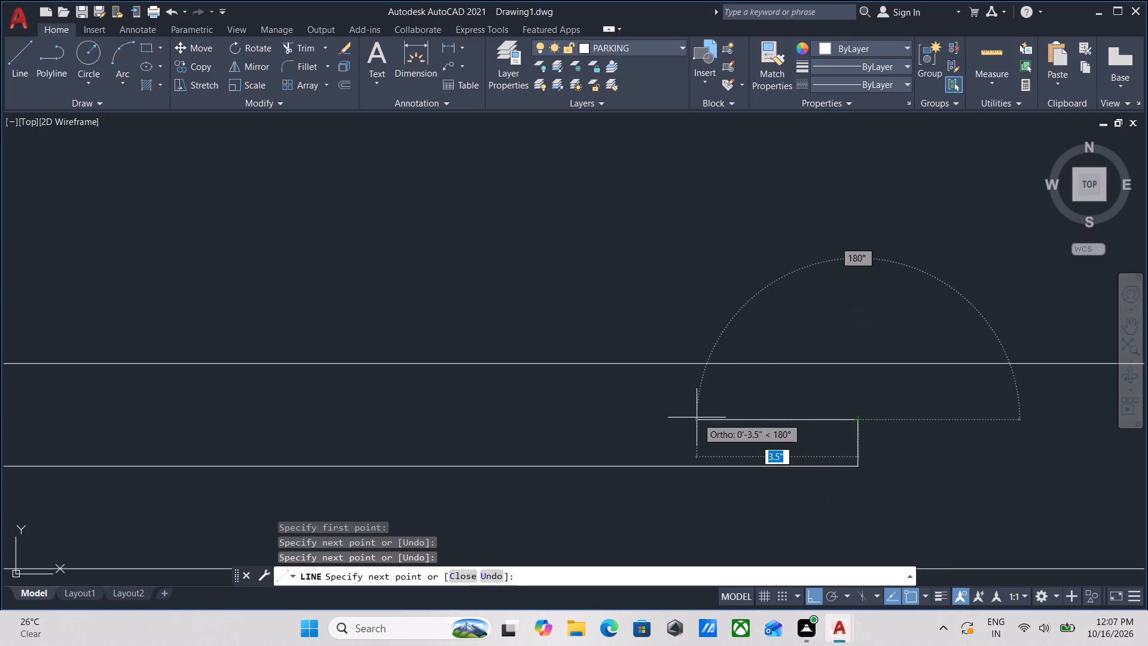
{"action": "middle_click_drag", "start_coordinate": [697, 418], "coordinate": [1000, 404]}
{"action": "middle_click_drag", "start_coordinate": [690, 398], "coordinate": [940, 376]}
{"action": "middle_click_drag", "start_coordinate": [381, 379], "coordinate": [402, 379]}
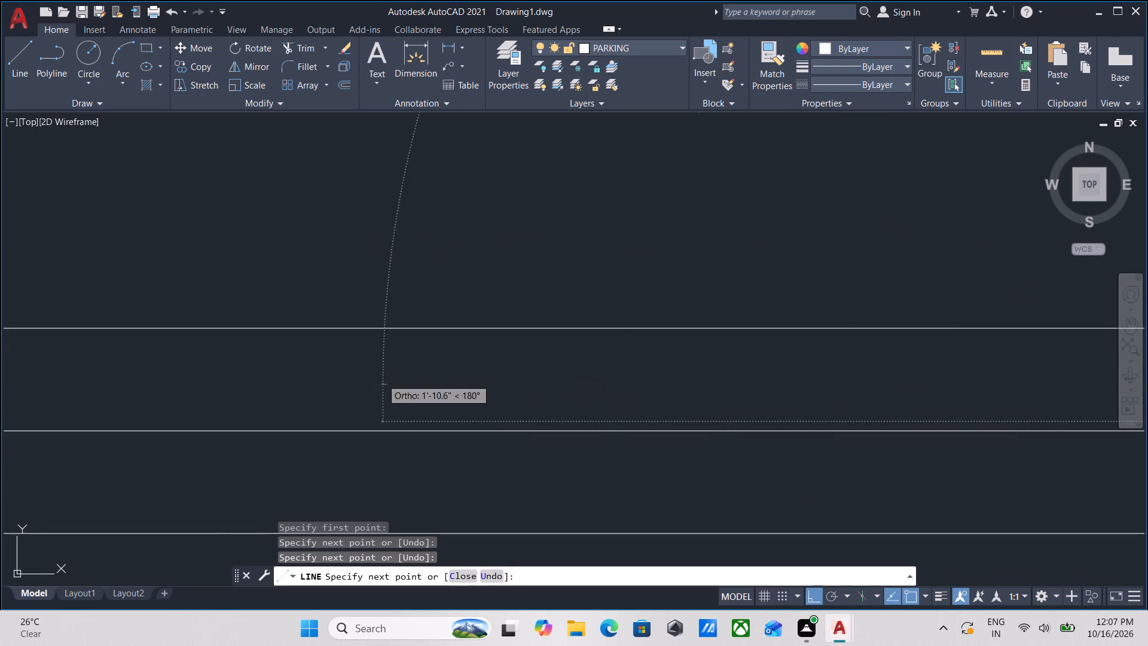
{"action": "middle_click_drag", "start_coordinate": [402, 379], "coordinate": [750, 383]}
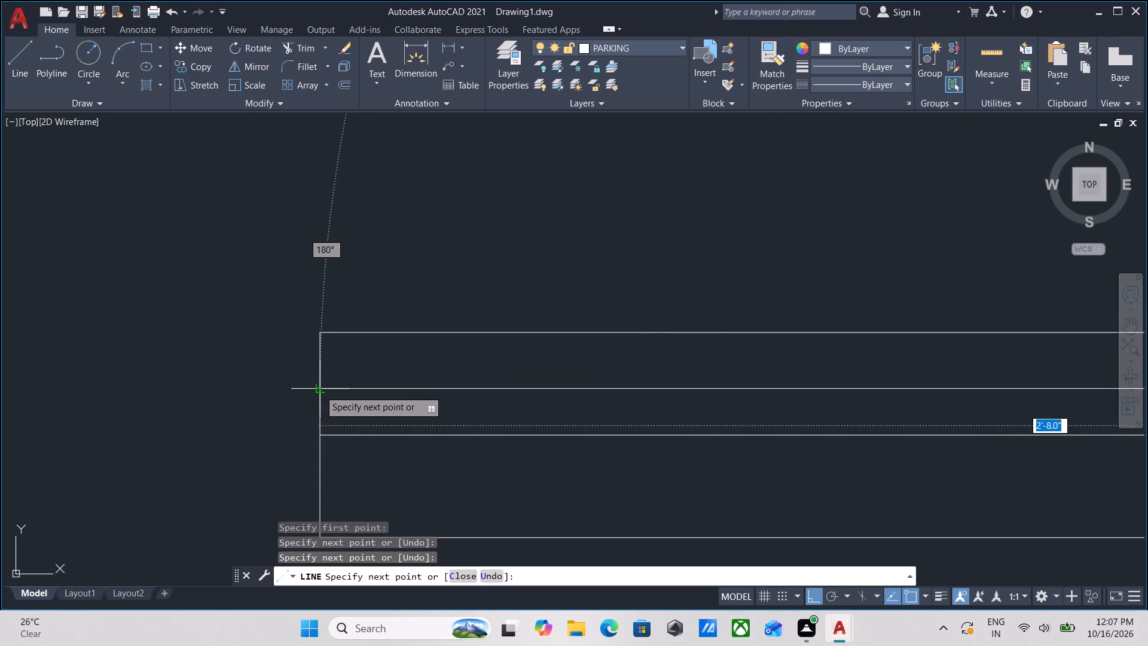
{"action": "left_click", "coordinate": [319, 390]}
{"action": "key", "text": "Escape"}
Draw the second strip's outline from the first strip's lower edge, about 2" before its end: about 1" south, east to the rectangle's short side.
{"action": "scroll", "coordinate": [319, 390], "scroll_direction": "down", "scroll_amount": 3}
{"action": "middle_click_drag", "start_coordinate": [569, 432], "coordinate": [509, 436]}
{"action": "scroll", "coordinate": [592, 418], "scroll_direction": "up", "scroll_amount": 2}
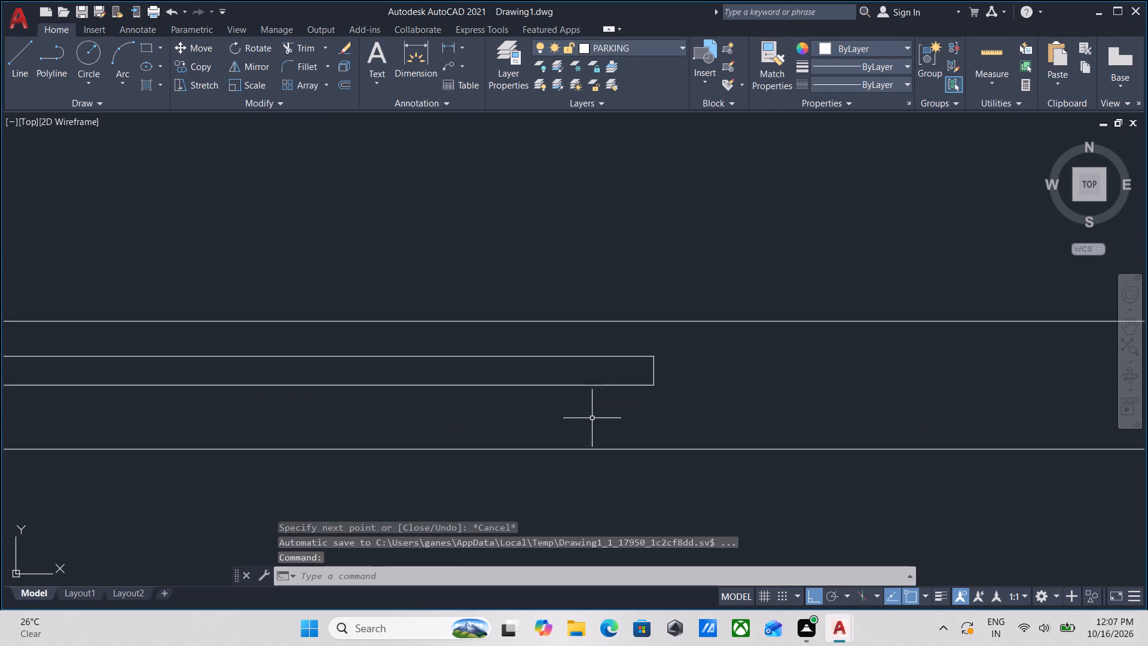
{"action": "key", "text": "l"}
{"action": "key", "text": "Return"}
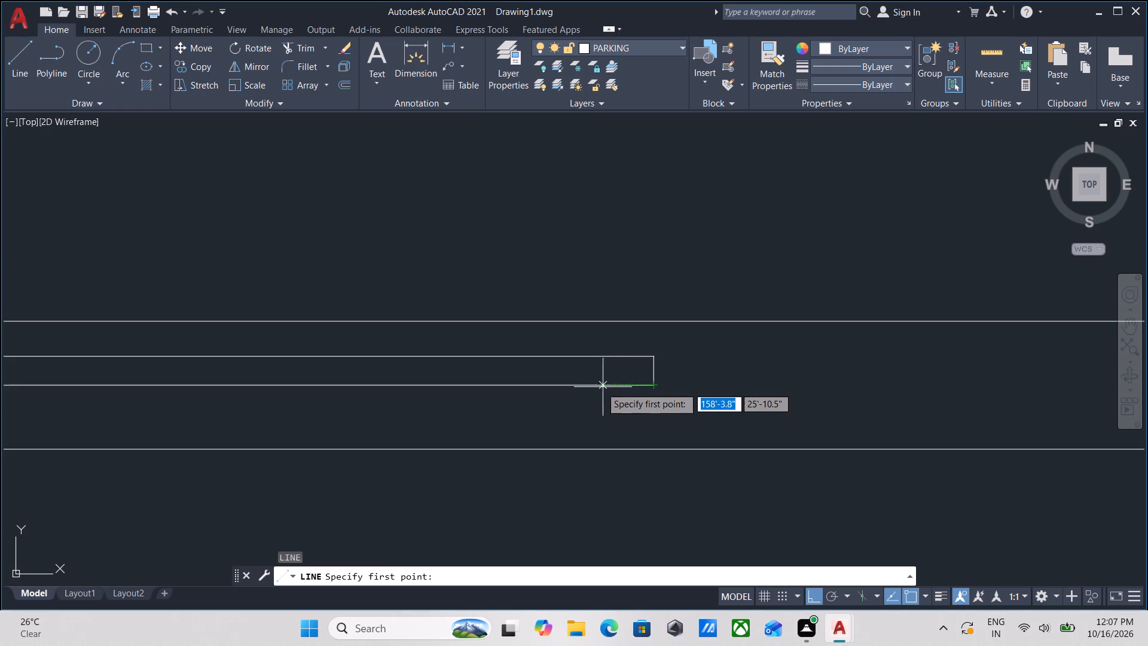
{"action": "left_click", "coordinate": [596, 386]}
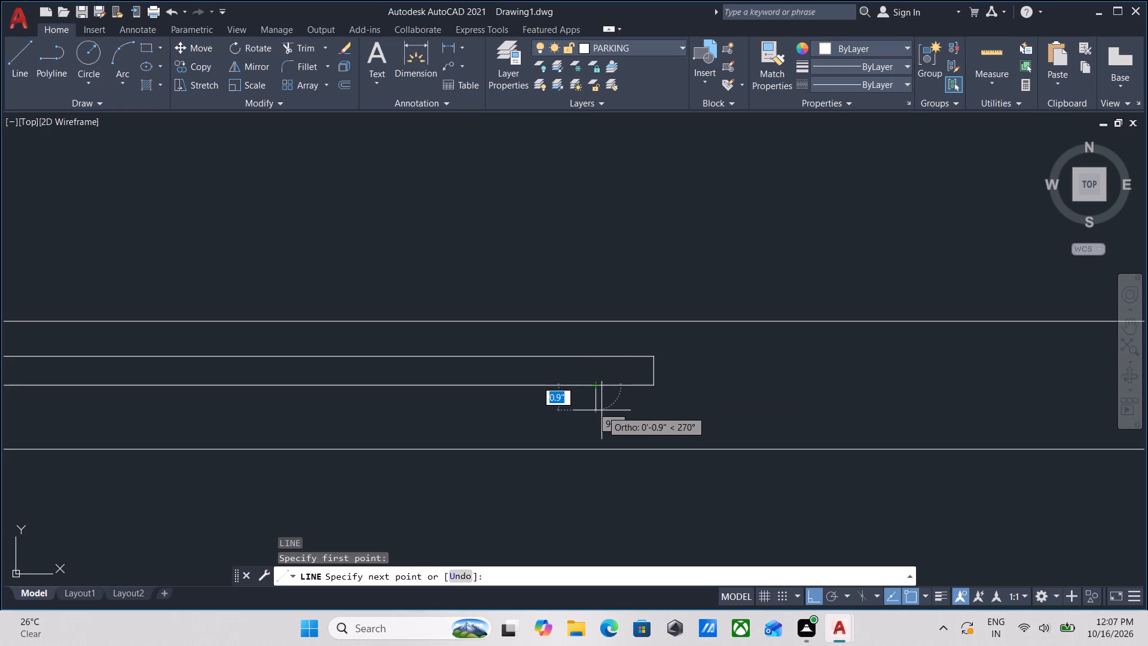
{"action": "left_click", "coordinate": [601, 413]}
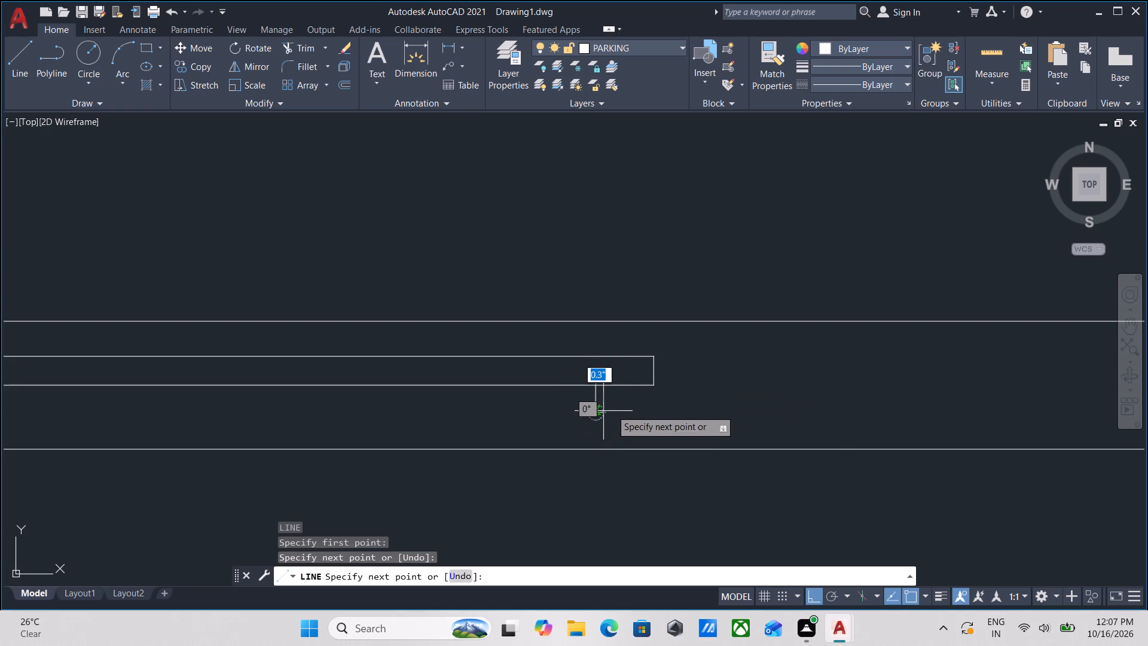
{"action": "middle_click_drag", "start_coordinate": [835, 414], "coordinate": [569, 405]}
{"action": "middle_click_drag", "start_coordinate": [820, 395], "coordinate": [512, 391]}
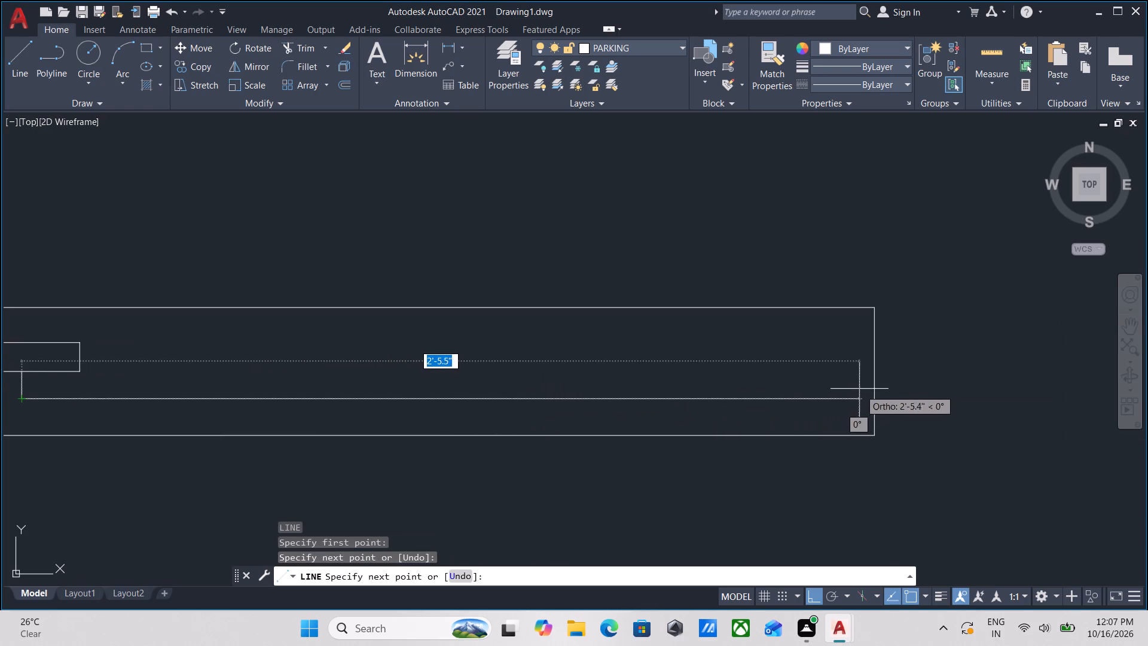
{"action": "left_click", "coordinate": [877, 397]}
{"action": "key", "text": "Escape"}
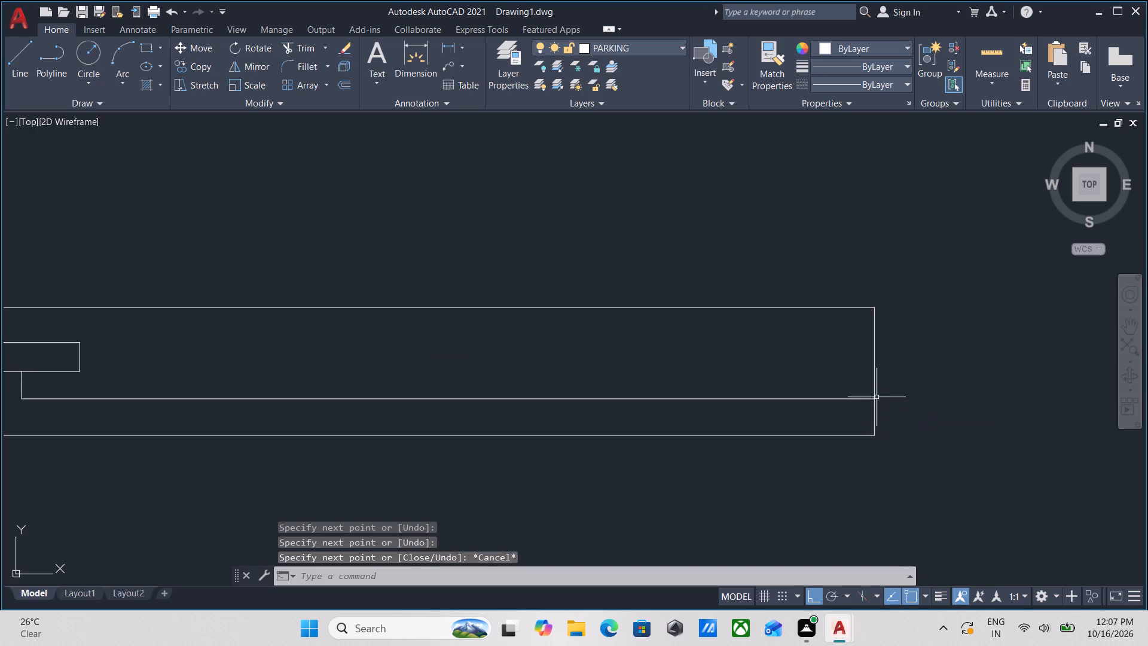
Draw a horizontal line from the first strip's lower east corner to the rectangle's east short side, closing the second strip.
{"action": "middle_click_drag", "start_coordinate": [442, 352], "coordinate": [818, 369]}
{"action": "key", "text": "l"}
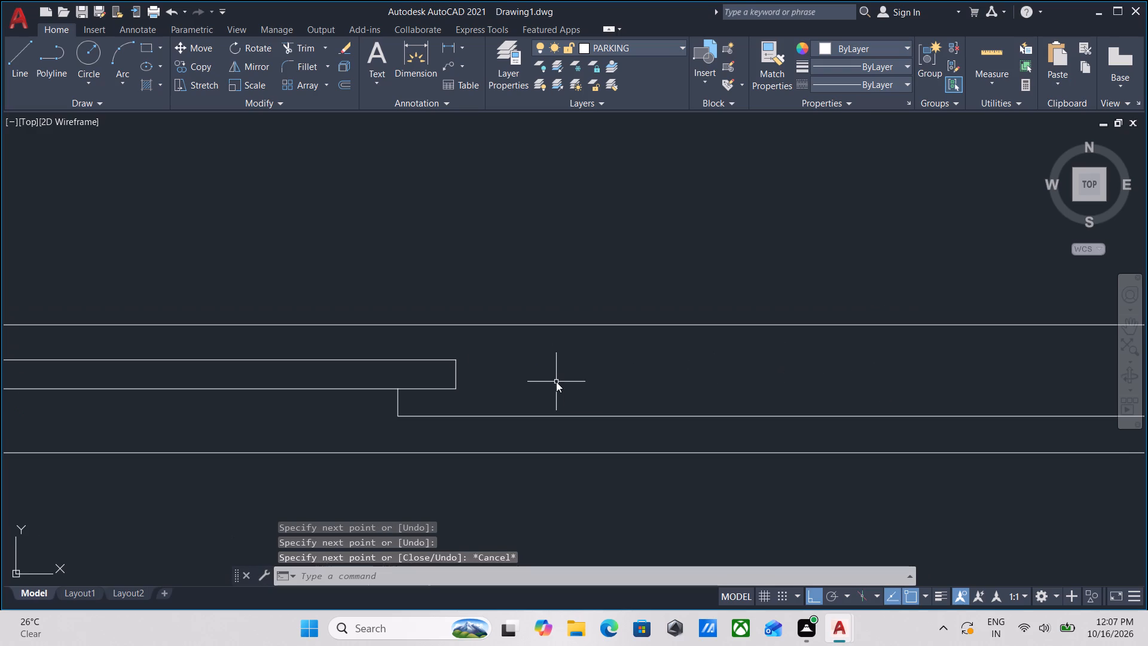
{"action": "key", "text": "Return"}
{"action": "left_click", "coordinate": [453, 389]}
{"action": "middle_click_drag", "start_coordinate": [765, 381], "coordinate": [460, 406]}
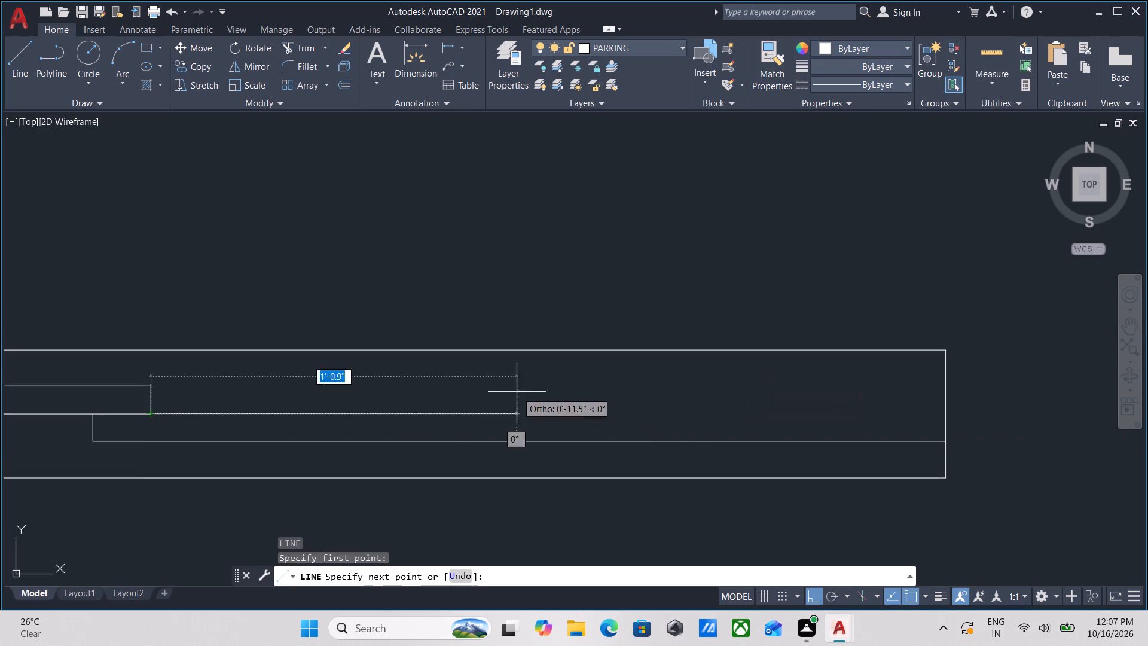
{"action": "left_click", "coordinate": [948, 416]}
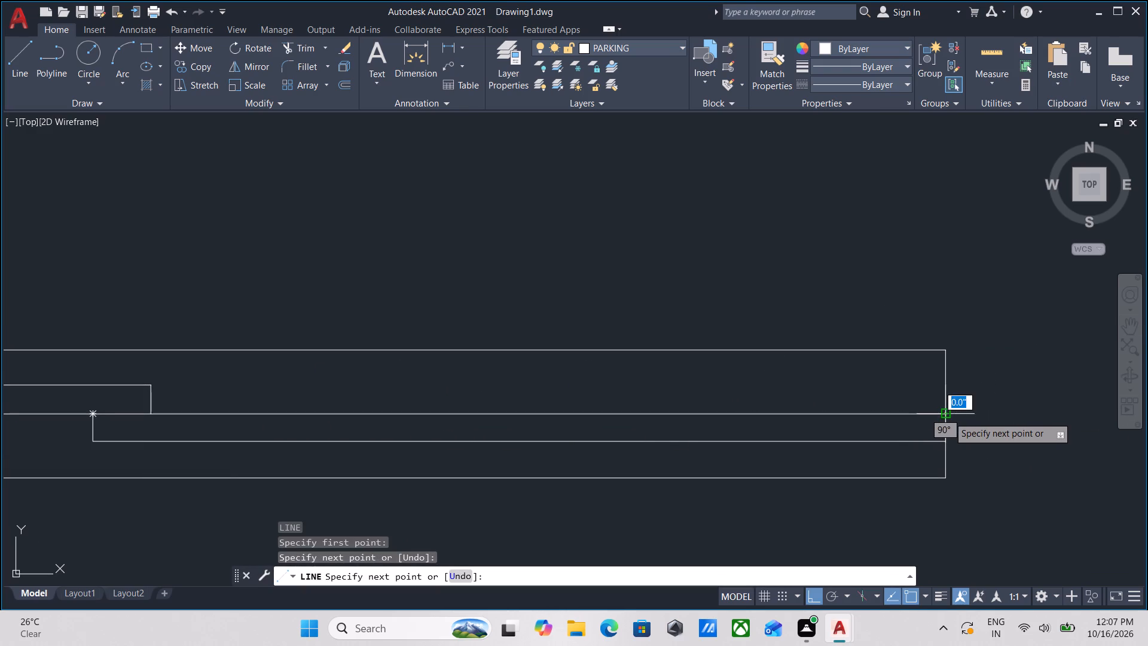
{"action": "key", "text": "Escape"}
{"action": "scroll", "coordinate": [948, 416], "scroll_direction": "down", "scroll_amount": 2}
{"action": "middle_click_drag", "start_coordinate": [717, 422], "coordinate": [843, 407]}
{"action": "scroll", "coordinate": [799, 435], "scroll_direction": "up", "scroll_amount": 1}
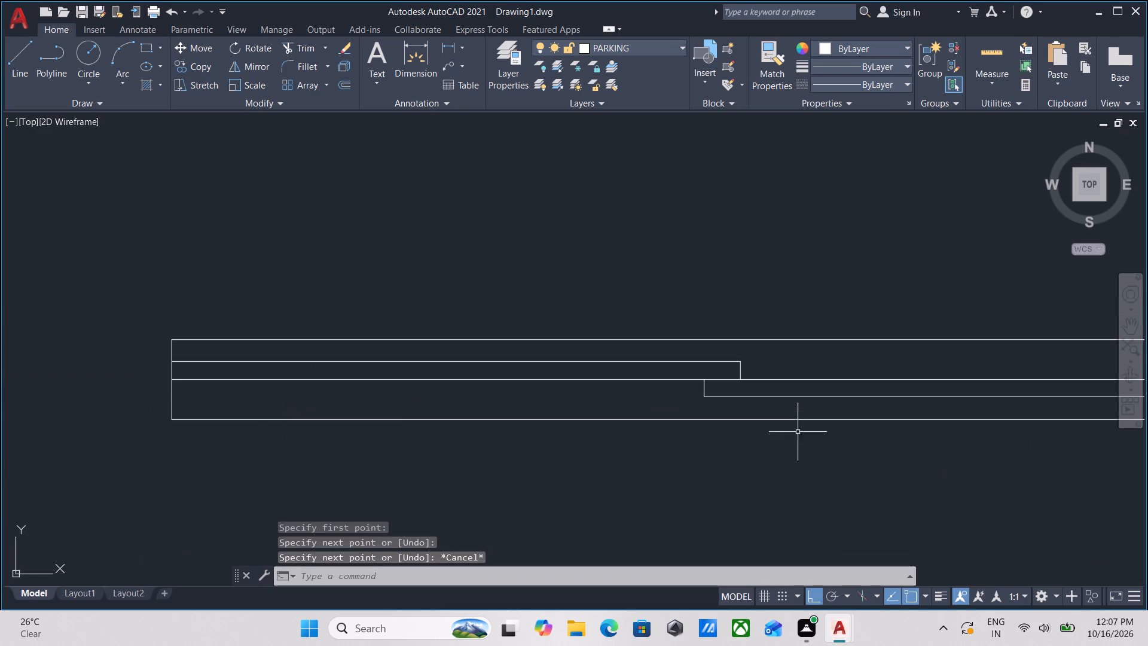
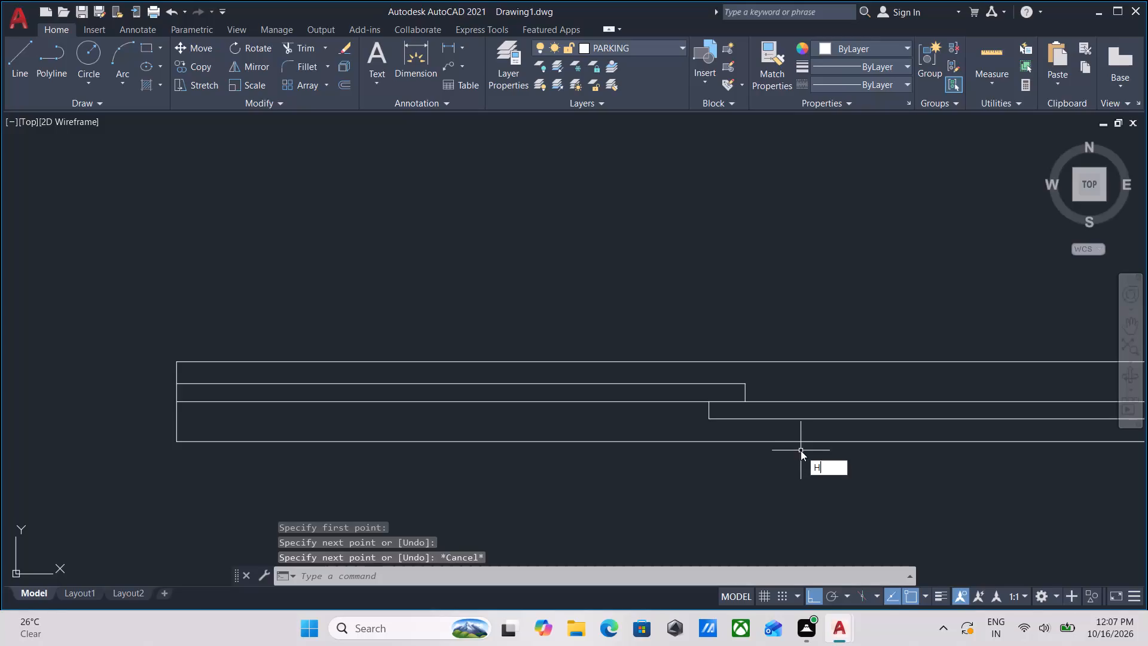
Hatch the two overlapping strips inside the rectangle with a solid green fill.
{"action": "key", "text": "Return"}
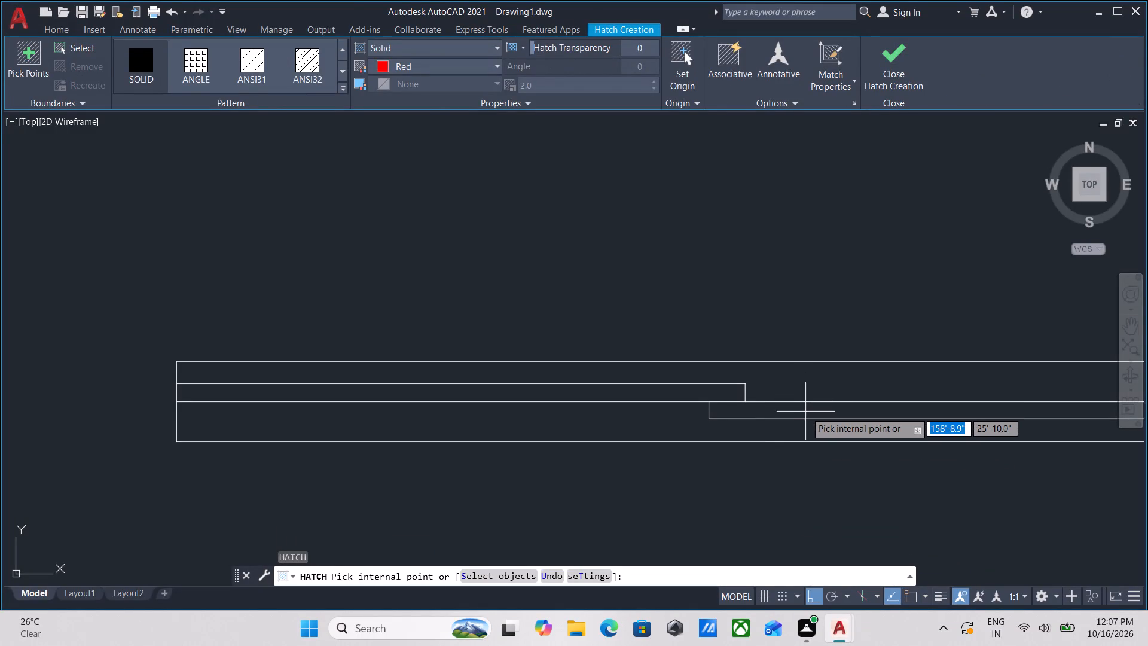
{"action": "left_click", "coordinate": [383, 62]}
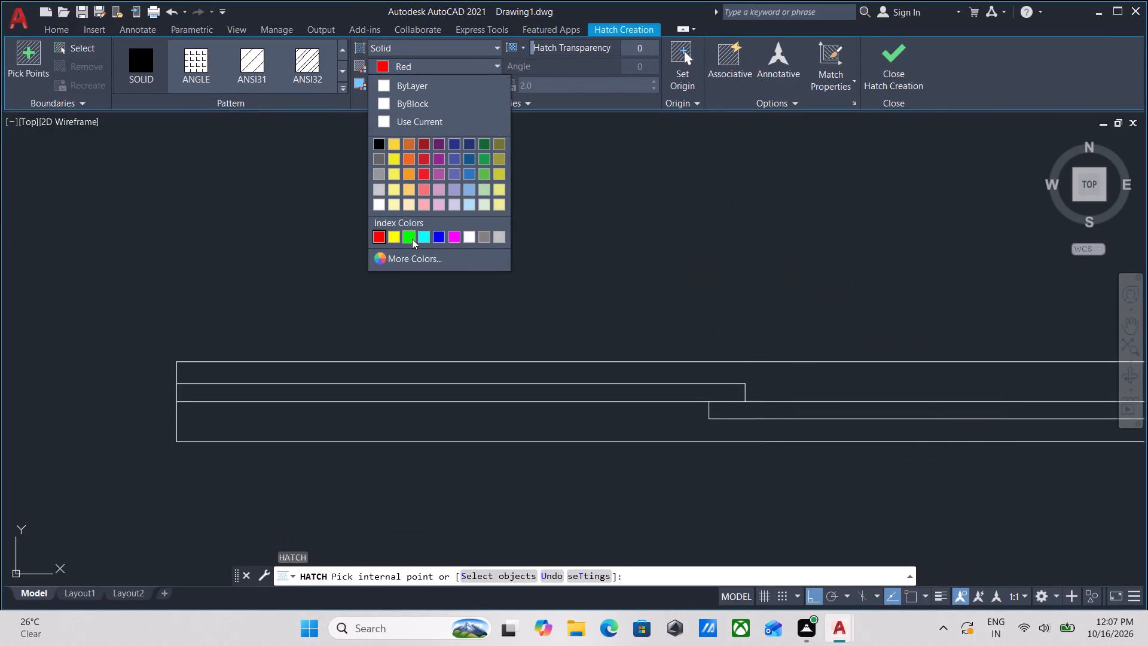
{"action": "left_click", "coordinate": [412, 239]}
{"action": "scroll", "coordinate": [851, 407], "scroll_direction": "up", "scroll_amount": 1}
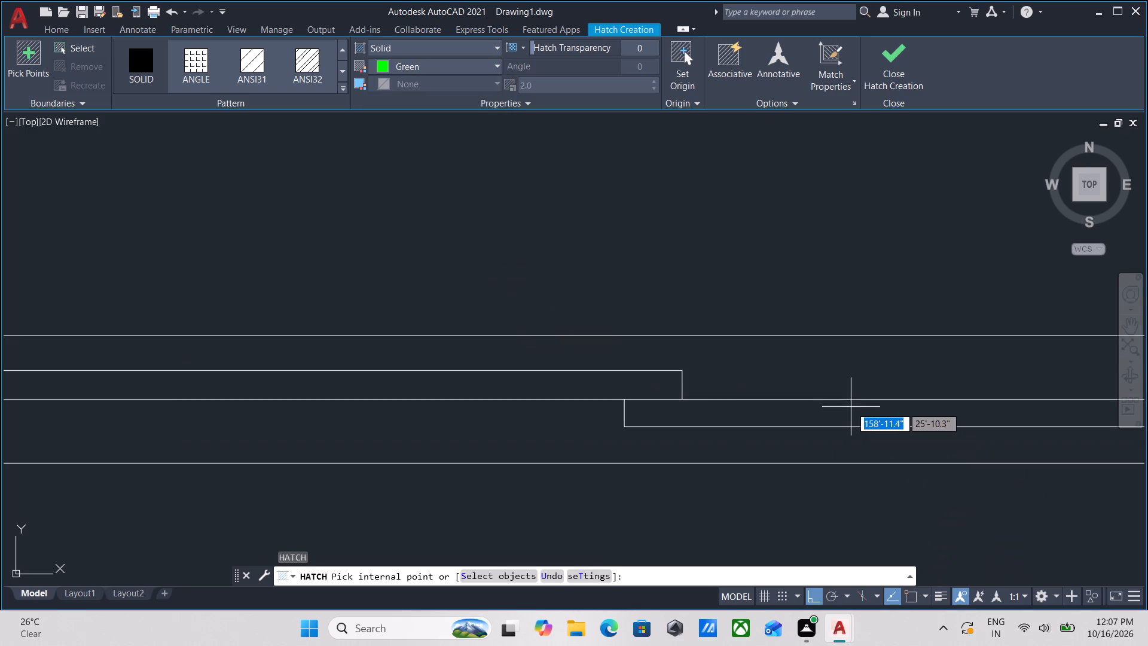
{"action": "left_click", "coordinate": [850, 407]}
{"action": "left_click", "coordinate": [548, 376]}
{"action": "scroll", "coordinate": [548, 376], "scroll_direction": "down", "scroll_amount": 1}
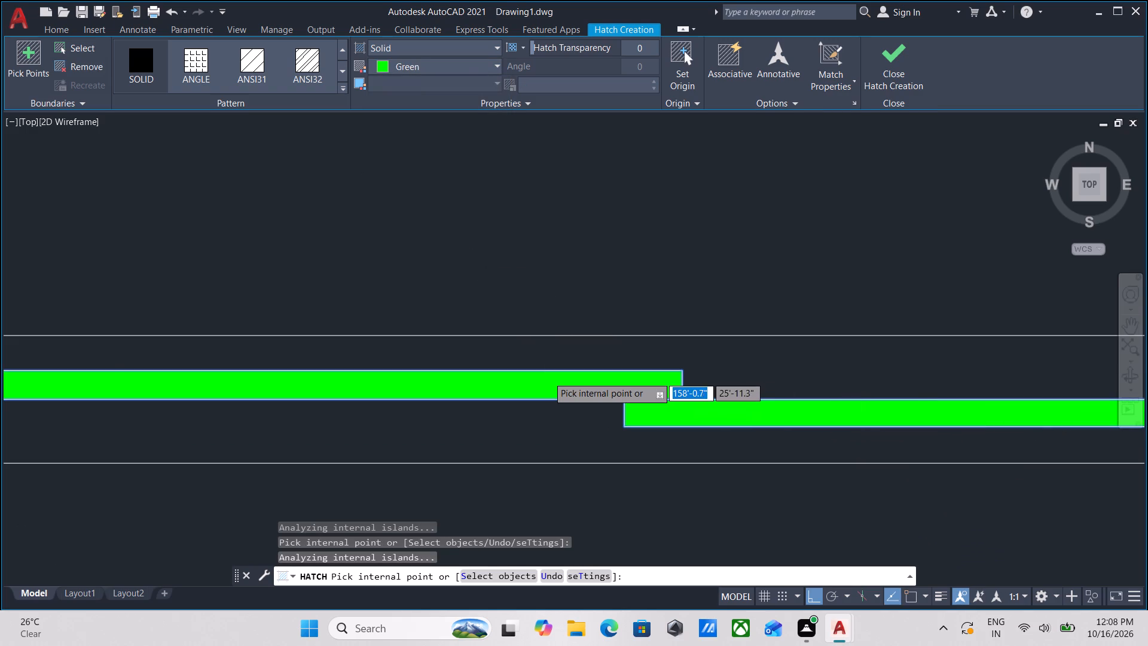
{"action": "left_click", "coordinate": [897, 48]}
Hatch the remaining areas above and below the green strips with a solid white 255,255,255 fill.
{"action": "scroll", "coordinate": [675, 279], "scroll_direction": "down", "scroll_amount": 1}
{"action": "middle_click_drag", "start_coordinate": [675, 279], "coordinate": [772, 321]}
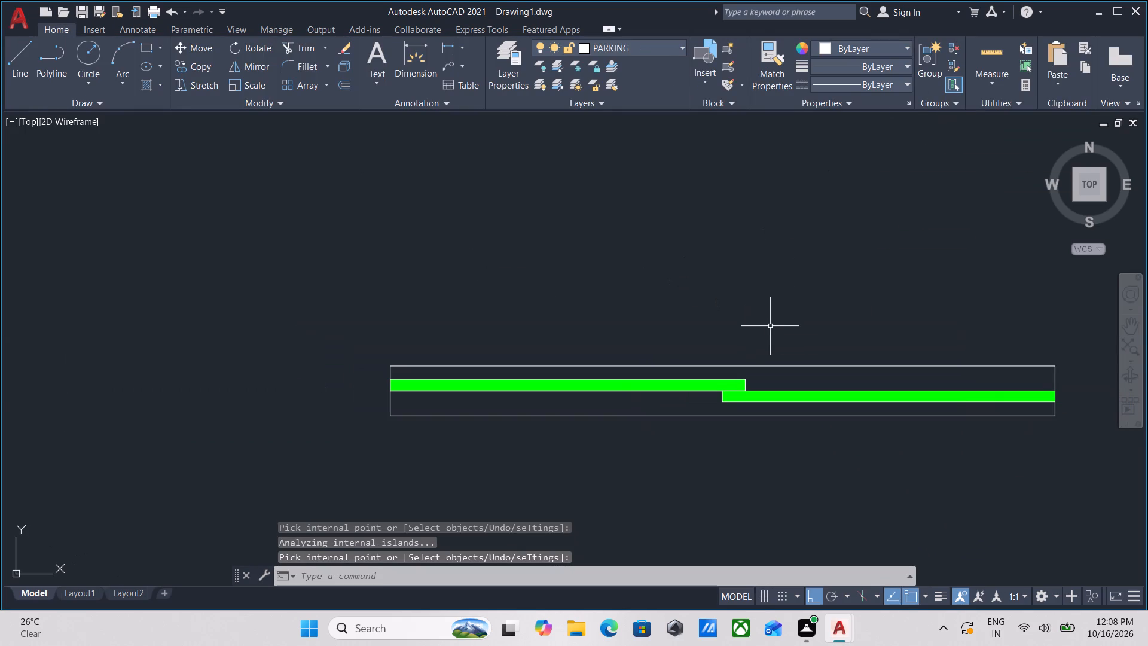
{"action": "key", "text": "h"}
{"action": "key", "text": "Return"}
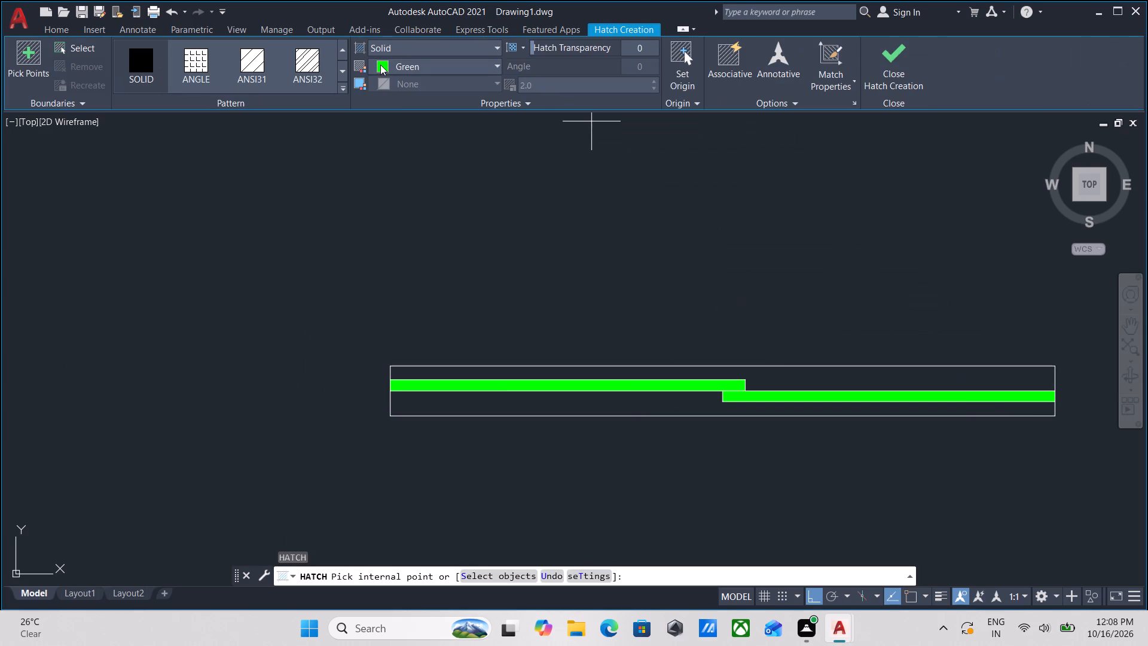
{"action": "left_click", "coordinate": [382, 64]}
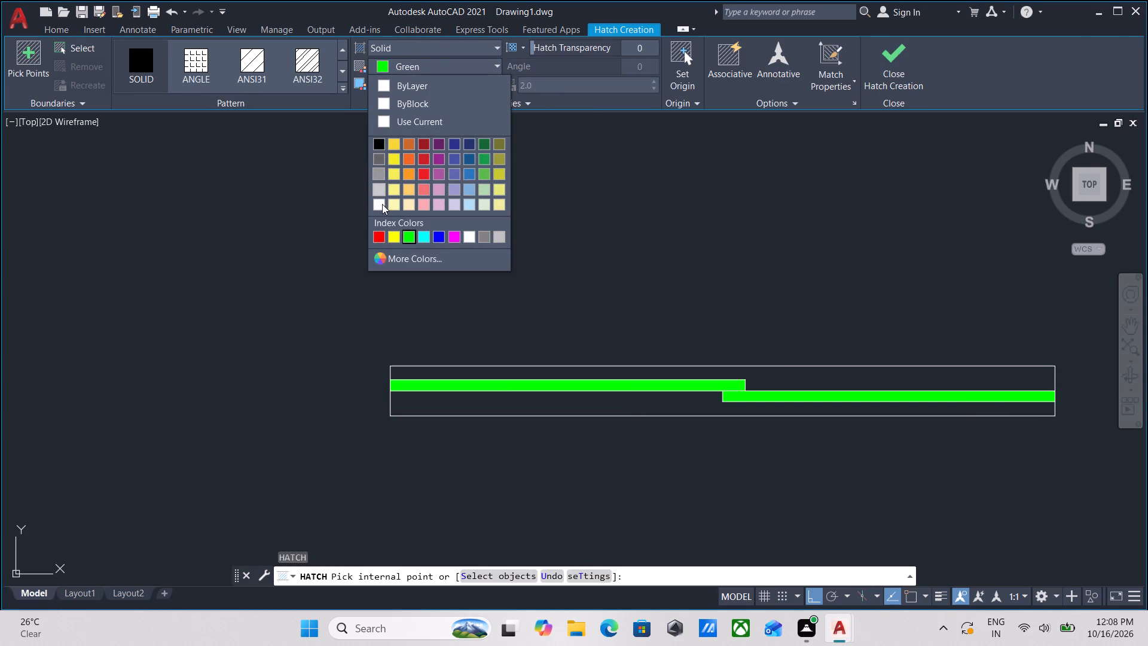
{"action": "left_click", "coordinate": [380, 207]}
{"action": "scroll", "coordinate": [588, 377], "scroll_direction": "up", "scroll_amount": 2}
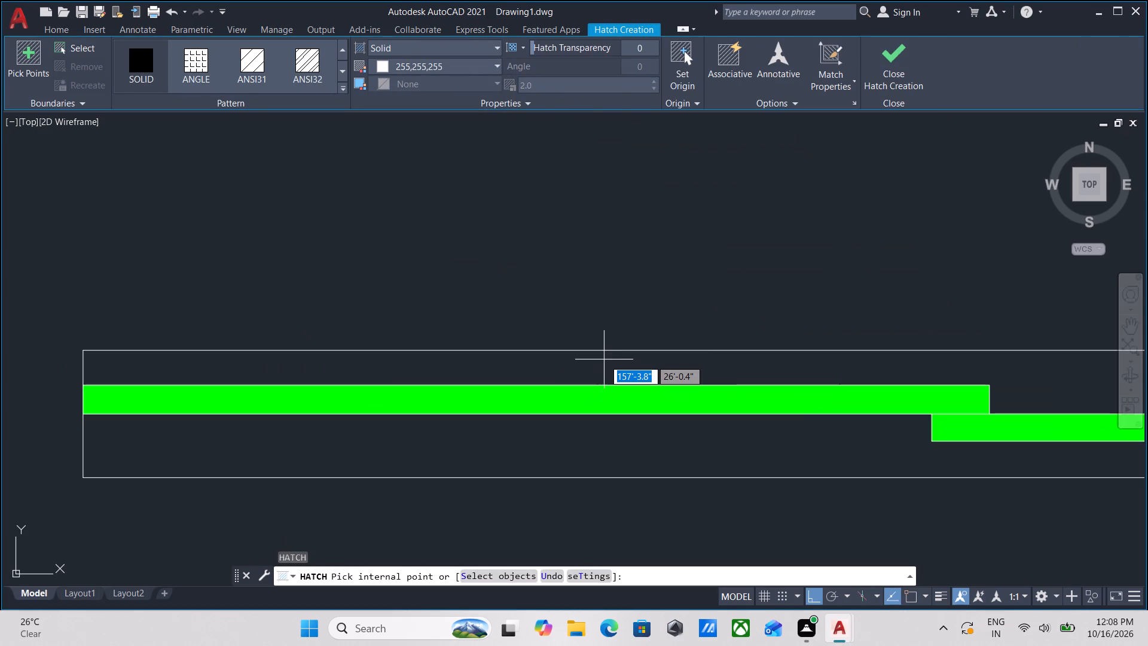
{"action": "left_click", "coordinate": [604, 359]}
{"action": "scroll", "coordinate": [605, 360], "scroll_direction": "down", "scroll_amount": 1}
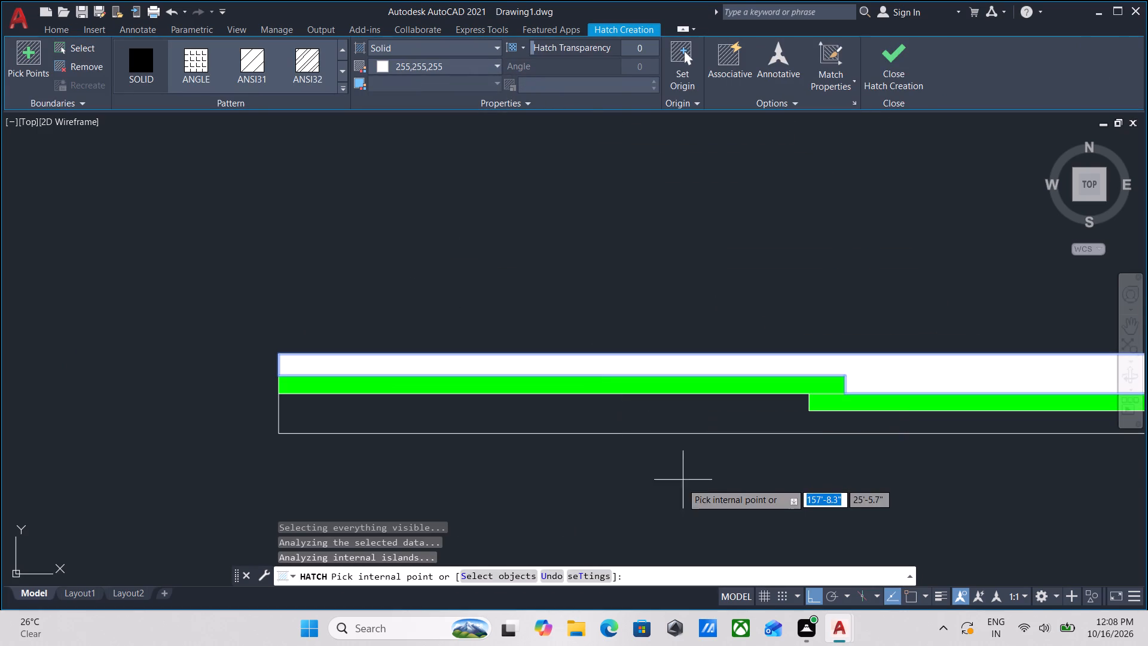
{"action": "left_click", "coordinate": [679, 413]}
{"action": "scroll", "coordinate": [683, 411], "scroll_direction": "down", "scroll_amount": 1}
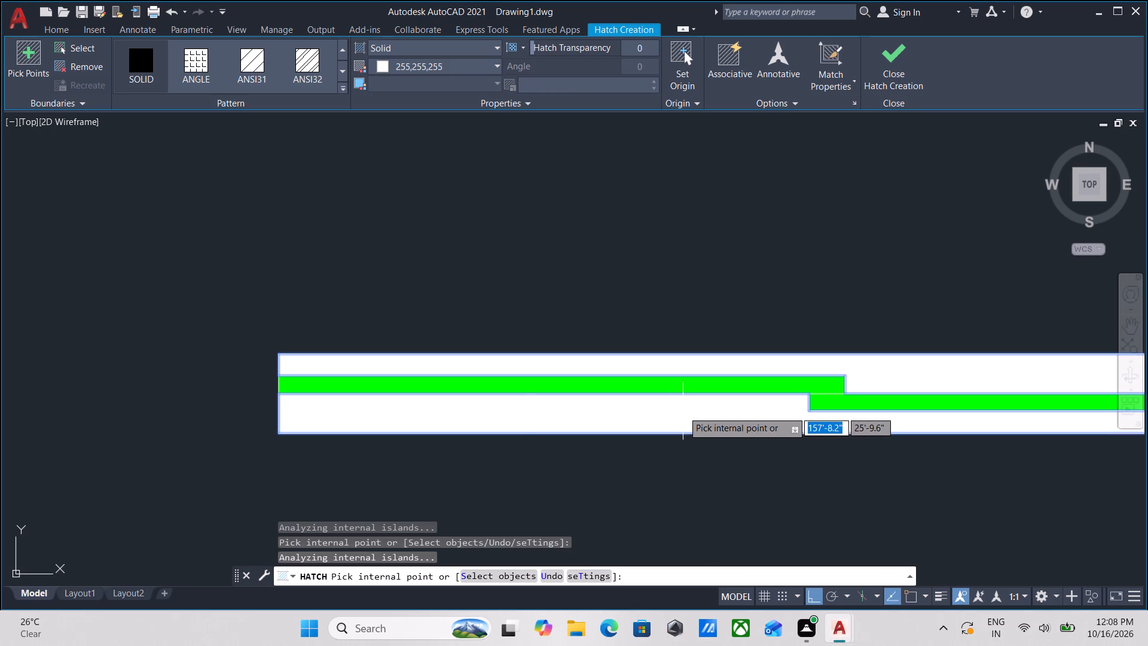
{"action": "scroll", "coordinate": [688, 407], "scroll_direction": "down", "scroll_amount": 1}
{"action": "left_click", "coordinate": [884, 56]}
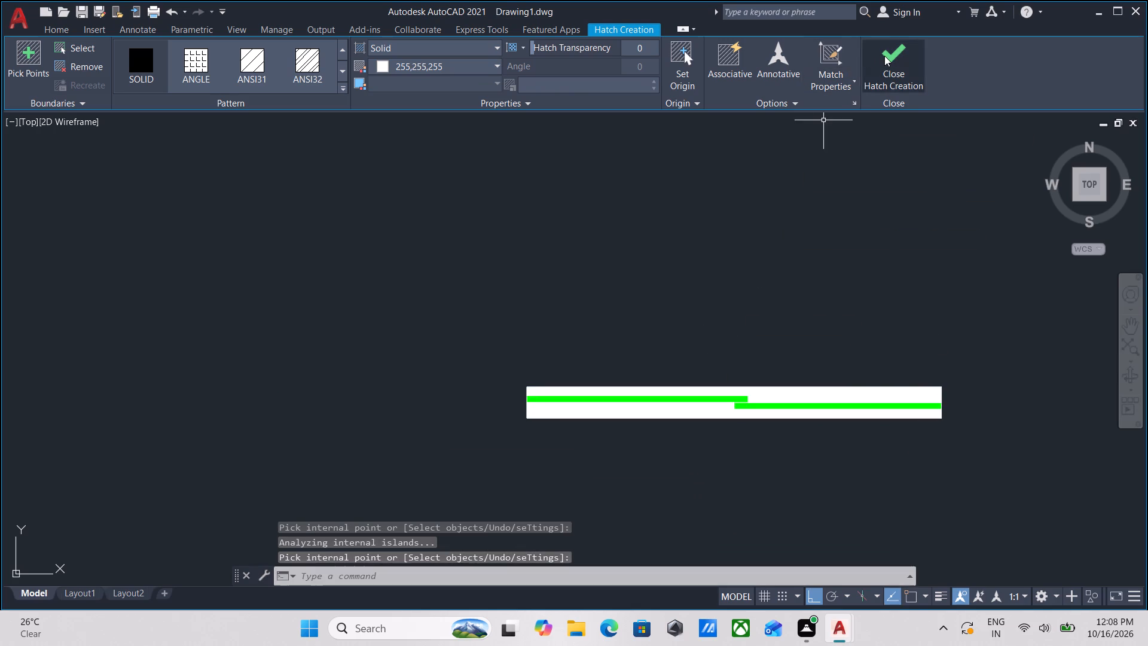
Group the whole sliding panel symbol, including its outlines and hatches.
{"action": "scroll", "coordinate": [906, 362], "scroll_direction": "up", "scroll_amount": 2}
{"action": "scroll", "coordinate": [928, 377], "scroll_direction": "down", "scroll_amount": 1}
{"action": "middle_click_drag", "start_coordinate": [929, 372], "coordinate": [934, 323]}
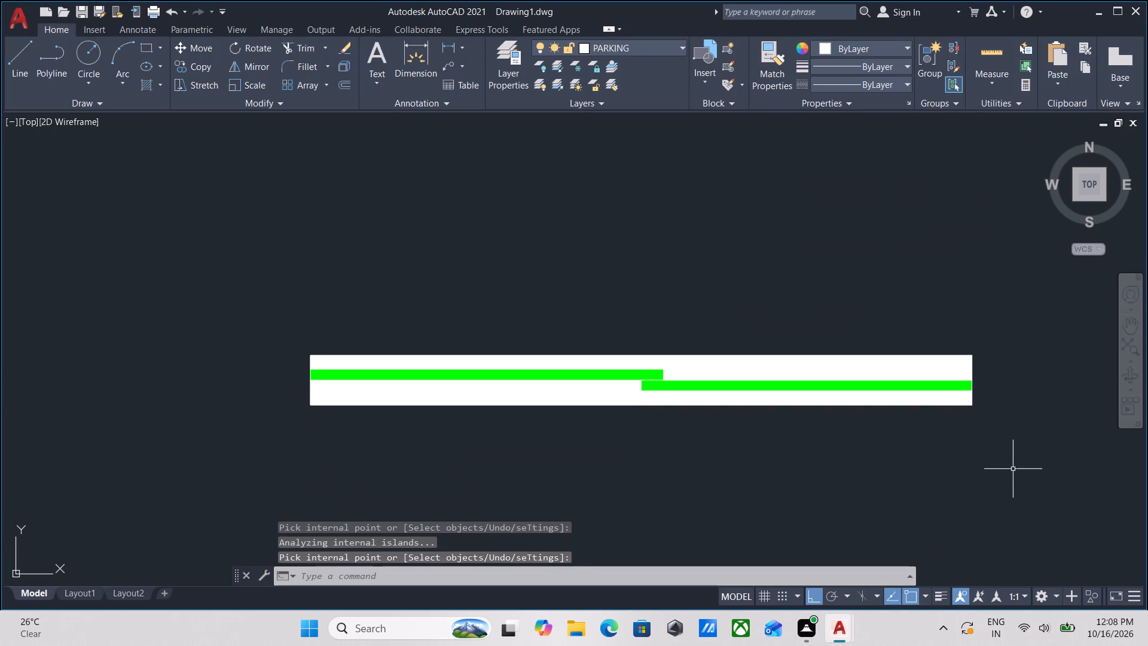
{"action": "left_click_drag", "start_coordinate": [1013, 469], "coordinate": [1007, 456]}
{"action": "left_click", "coordinate": [271, 228]}
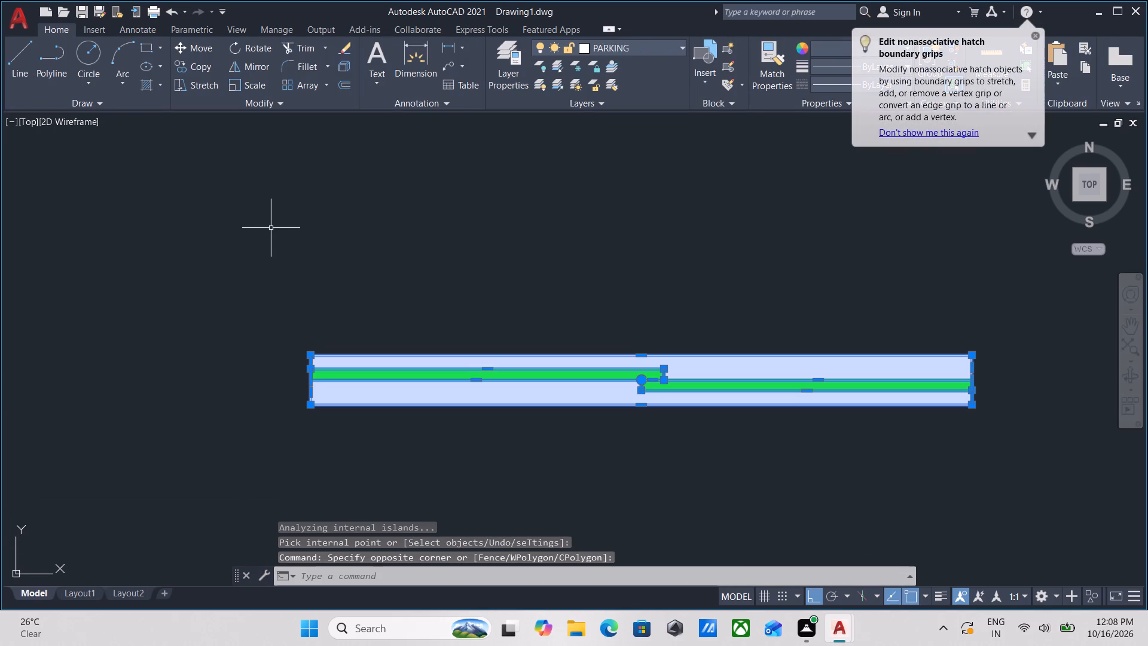
{"action": "key", "text": "g"}
{"action": "key", "text": "Return"}
Copy the green panel group from its west edge to an empty area about 13' north of the original.
{"action": "left_click_drag", "start_coordinate": [695, 466], "coordinate": [670, 424]}
{"action": "left_click", "coordinate": [613, 358]}
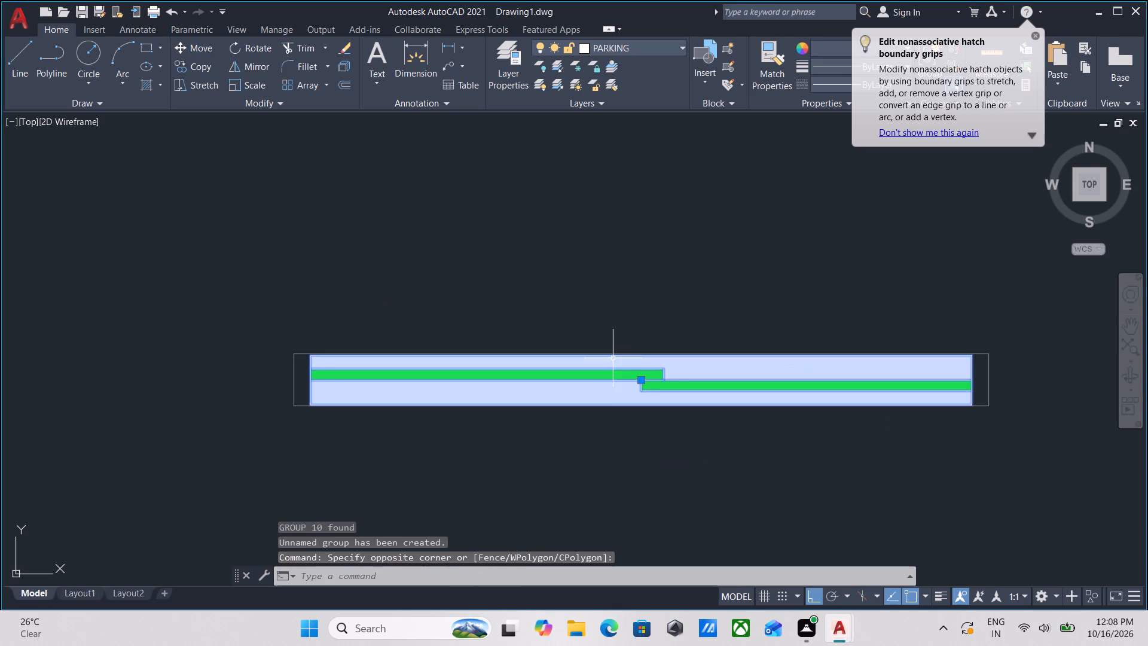
{"action": "middle_click_drag", "start_coordinate": [613, 358], "coordinate": [752, 380]}
{"action": "type", "text": "CO"}
{"action": "key", "text": "Return"}
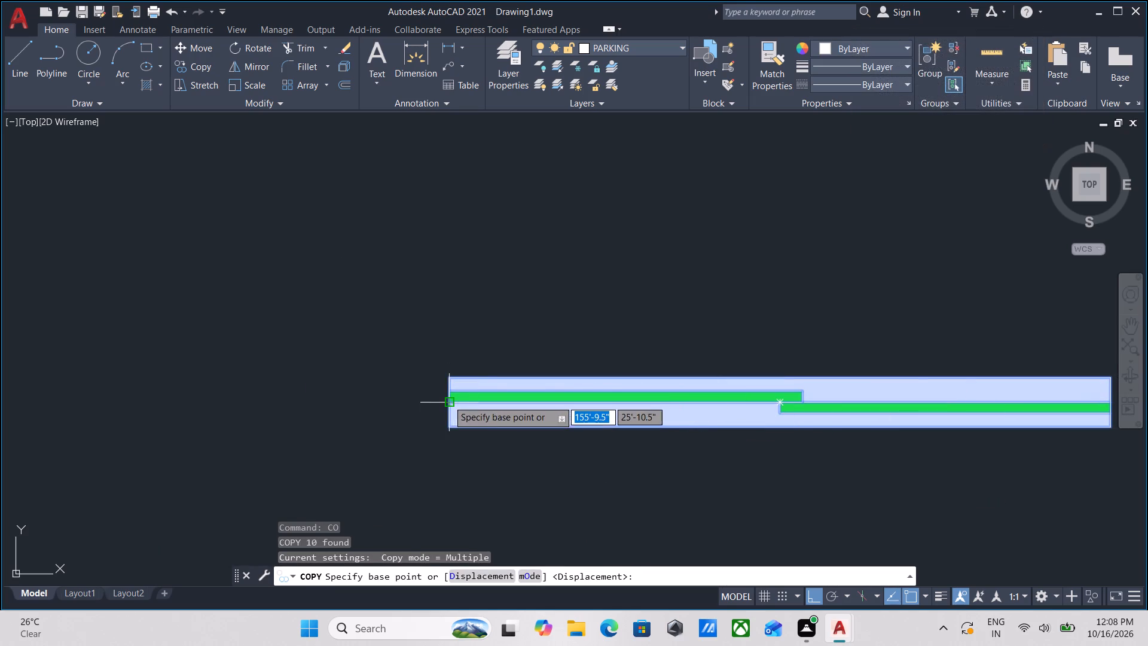
{"action": "left_click", "coordinate": [448, 400]}
{"action": "key", "text": "F8"}
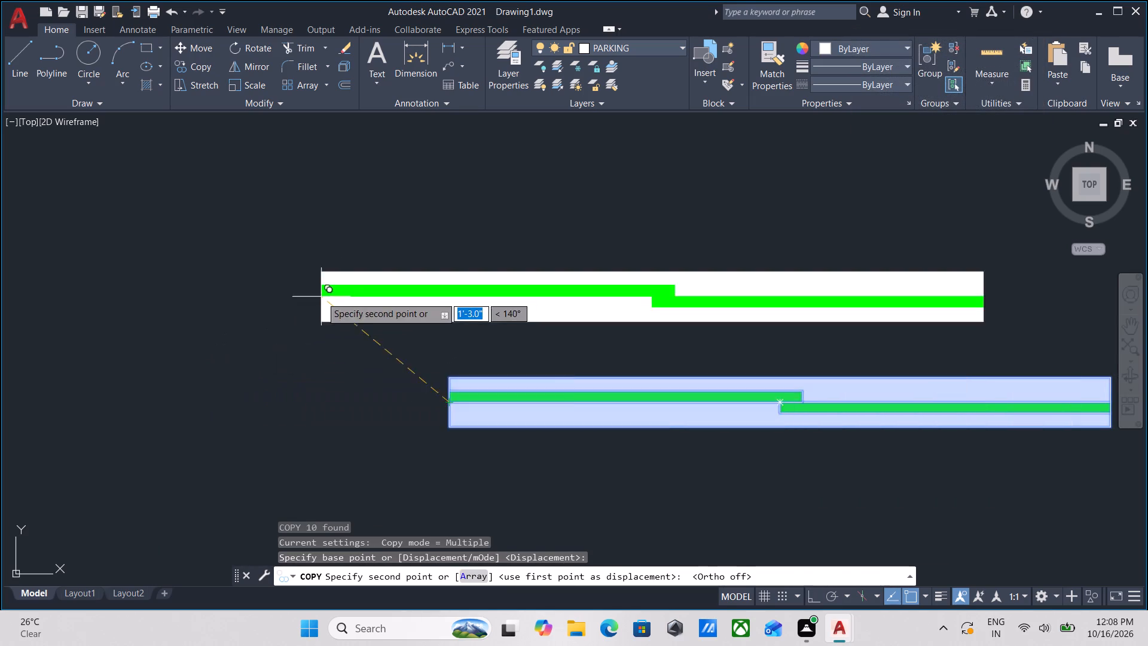
{"action": "scroll", "coordinate": [321, 297], "scroll_direction": "down", "scroll_amount": 2}
{"action": "middle_click_drag", "start_coordinate": [332, 297], "coordinate": [505, 290]}
{"action": "scroll", "coordinate": [245, 307], "scroll_direction": "down", "scroll_amount": 2}
{"action": "middle_click_drag", "start_coordinate": [245, 307], "coordinate": [581, 300]}
{"action": "middle_click_drag", "start_coordinate": [395, 351], "coordinate": [687, 329]}
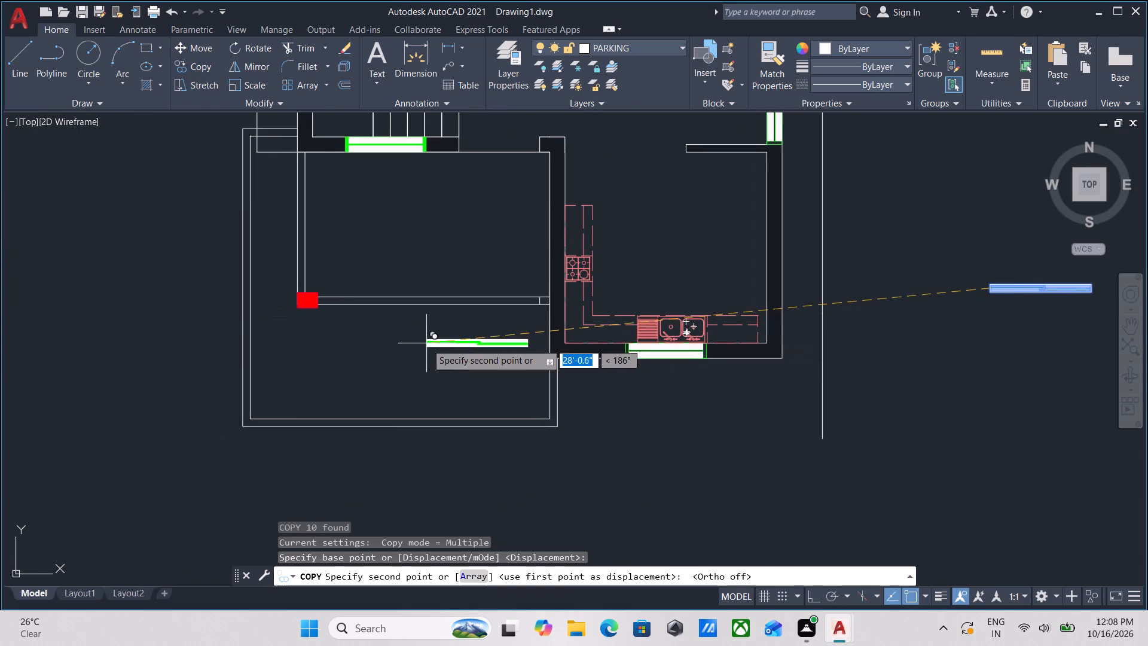
{"action": "middle_click_drag", "start_coordinate": [426, 343], "coordinate": [505, 349]}
{"action": "scroll", "coordinate": [471, 345], "scroll_direction": "up", "scroll_amount": 2}
{"action": "middle_click_drag", "start_coordinate": [482, 341], "coordinate": [404, 393]}
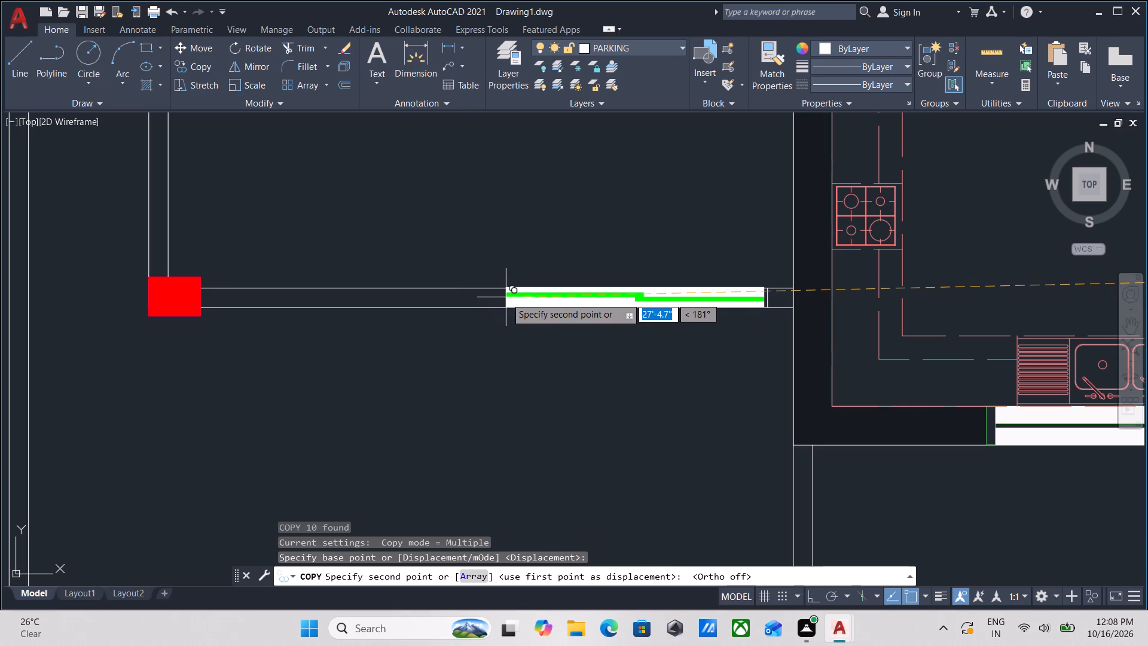
{"action": "scroll", "coordinate": [506, 297], "scroll_direction": "down", "scroll_amount": 5}
{"action": "middle_click_drag", "start_coordinate": [506, 297], "coordinate": [538, 343]}
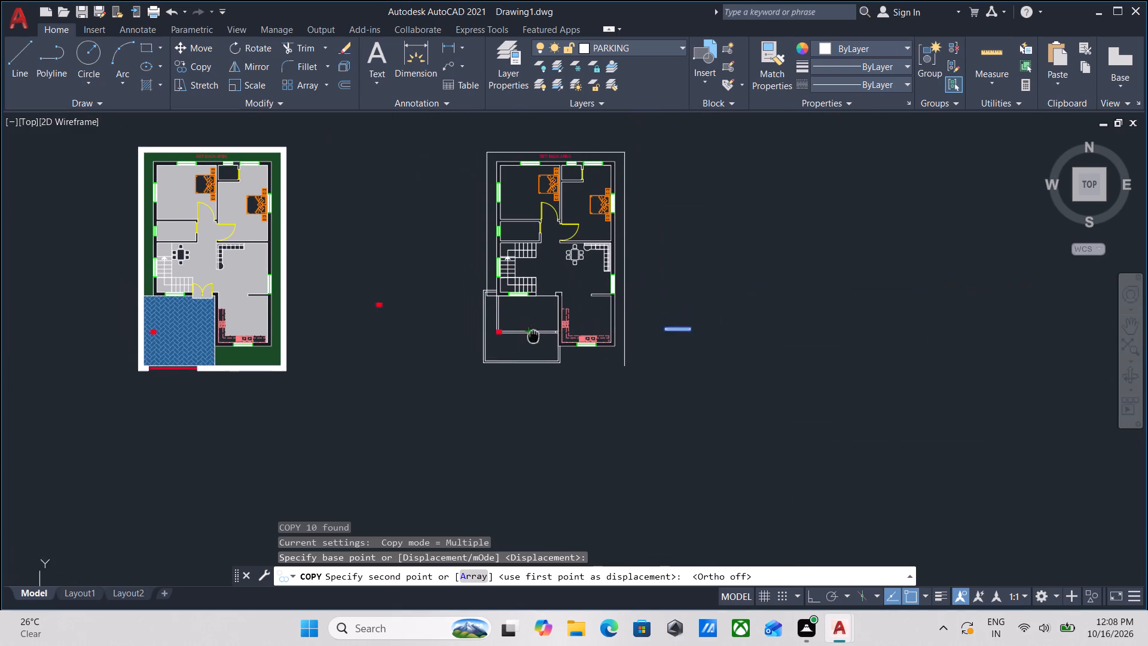
{"action": "middle_click_drag", "start_coordinate": [538, 343], "coordinate": [547, 359]}
{"action": "scroll", "coordinate": [547, 359], "scroll_direction": "up", "scroll_amount": 3}
{"action": "scroll", "coordinate": [547, 359], "scroll_direction": "down", "scroll_amount": 1}
{"action": "middle_click_drag", "start_coordinate": [547, 359], "coordinate": [541, 442]}
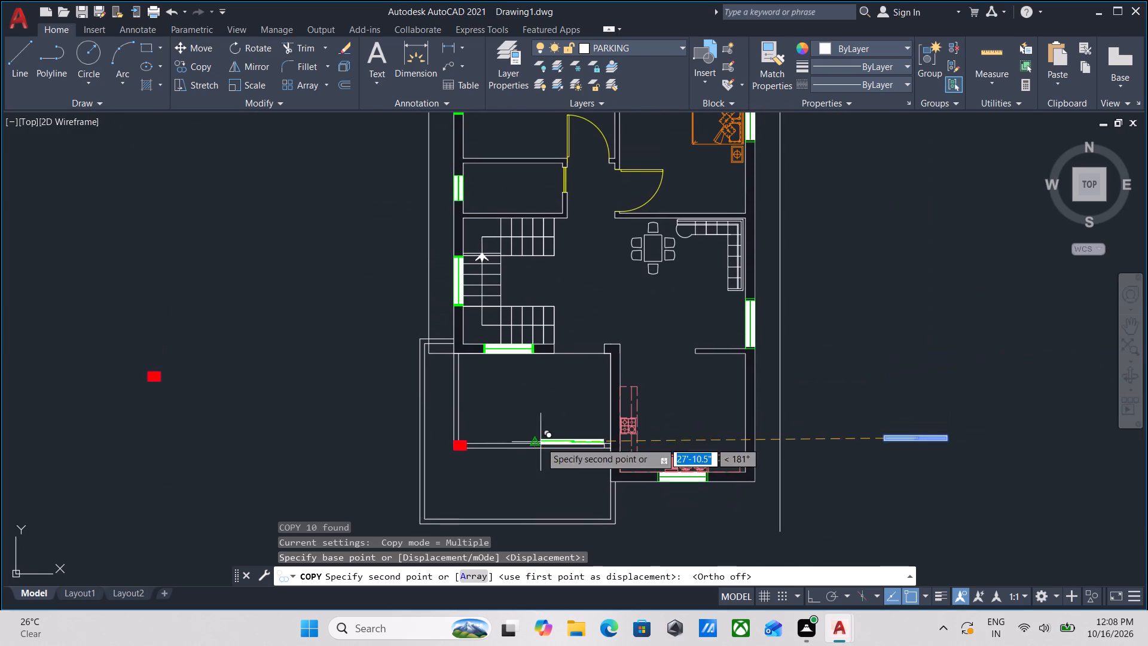
{"action": "scroll", "coordinate": [853, 268], "scroll_direction": "up", "scroll_amount": 2}
{"action": "middle_click_drag", "start_coordinate": [841, 290], "coordinate": [725, 333]}
{"action": "scroll", "coordinate": [811, 330], "scroll_direction": "up", "scroll_amount": 3}
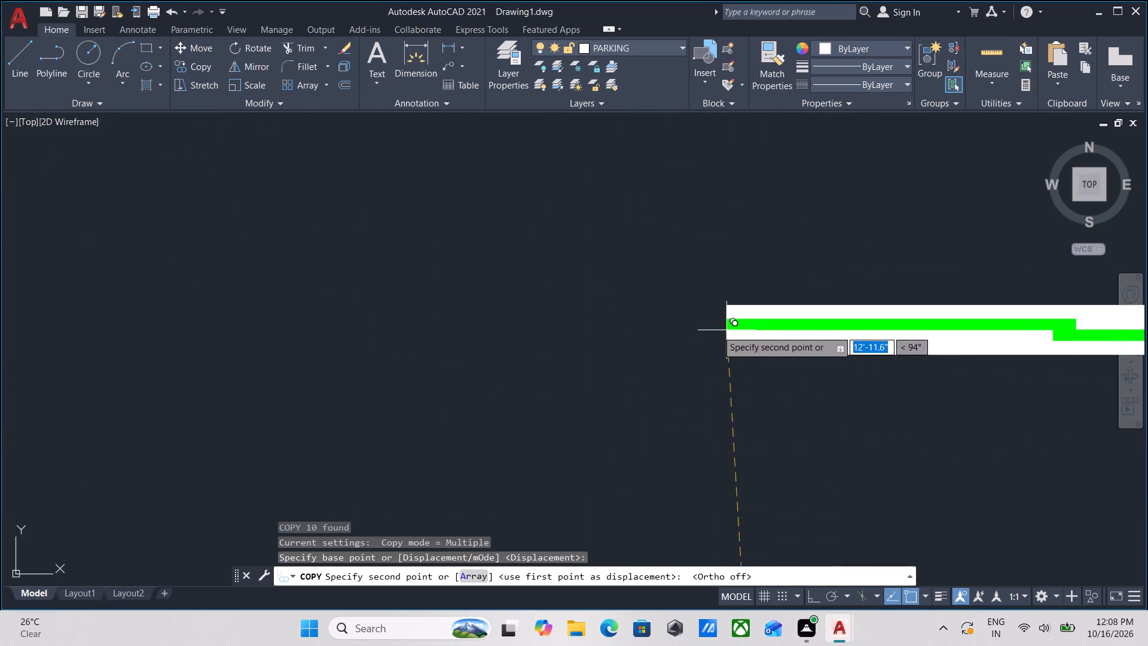
{"action": "left_click", "coordinate": [669, 334]}
{"action": "key", "text": "Escape"}
{"action": "scroll", "coordinate": [738, 329], "scroll_direction": "up", "scroll_amount": 2}
{"action": "key", "text": "Escape"}
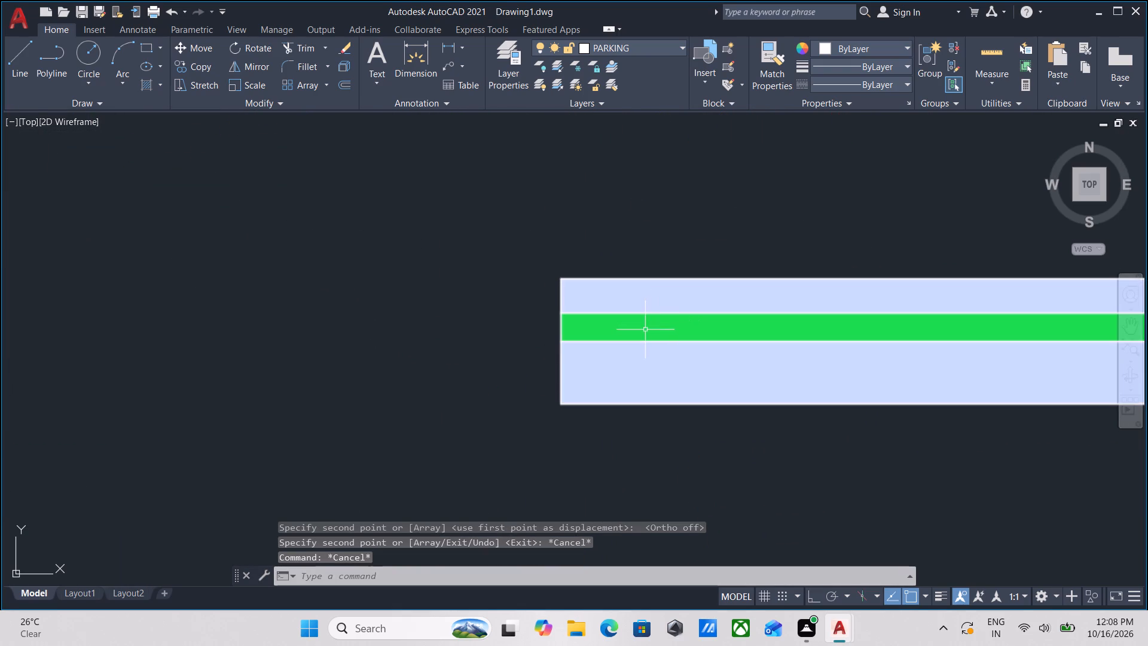
Ungroup the copied panel symbol.
{"action": "left_click", "coordinate": [644, 330]}
{"action": "scroll", "coordinate": [644, 330], "scroll_direction": "down", "scroll_amount": 1}
{"action": "middle_click_drag", "start_coordinate": [644, 330], "coordinate": [486, 348]}
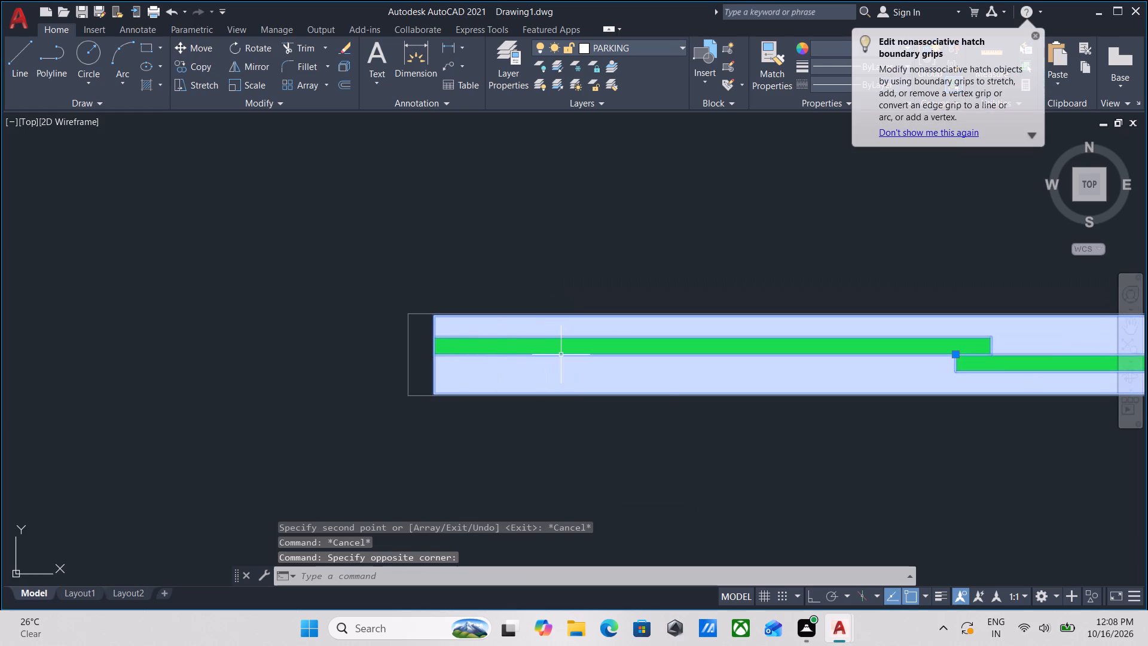
{"action": "type", "text": "UNG"}
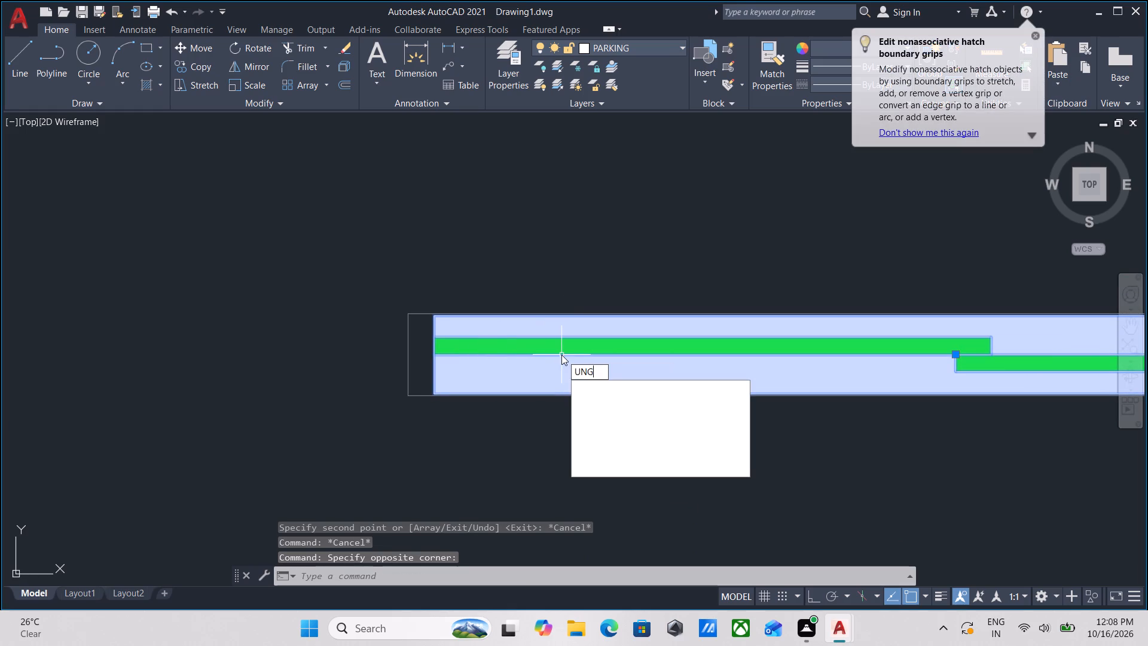
{"action": "key", "text": "Return"}
Change the copied symbol's green strip hatch colour to Yellow.
{"action": "scroll", "coordinate": [579, 373], "scroll_direction": "up", "scroll_amount": 1}
{"action": "left_click", "coordinate": [562, 322]}
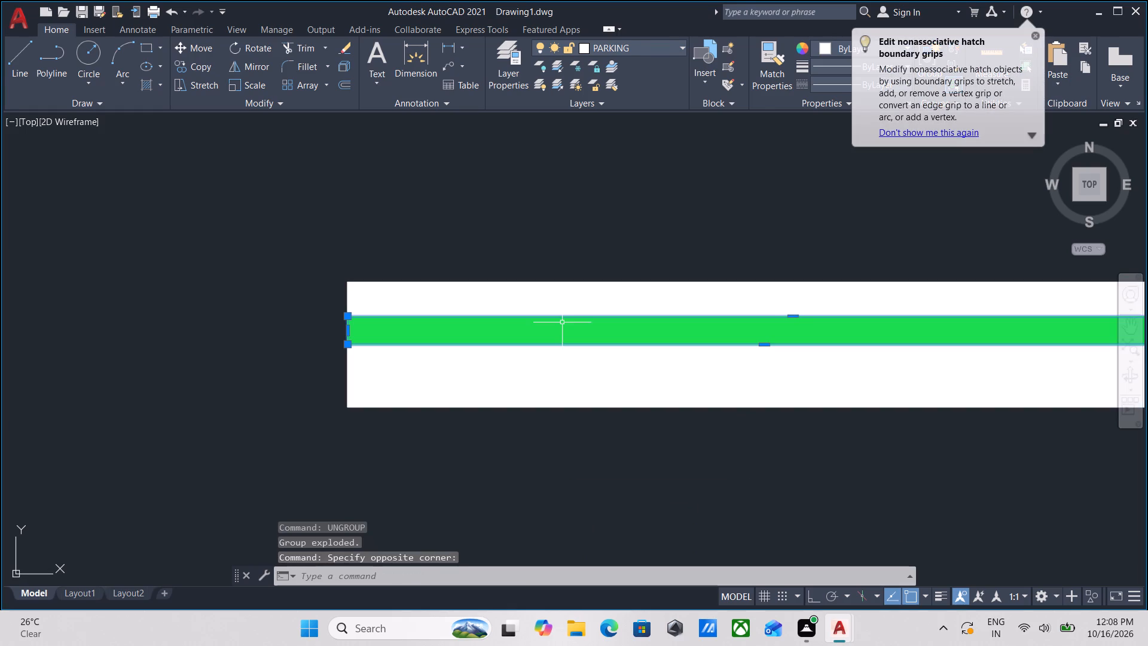
{"action": "left_click", "coordinate": [382, 63]}
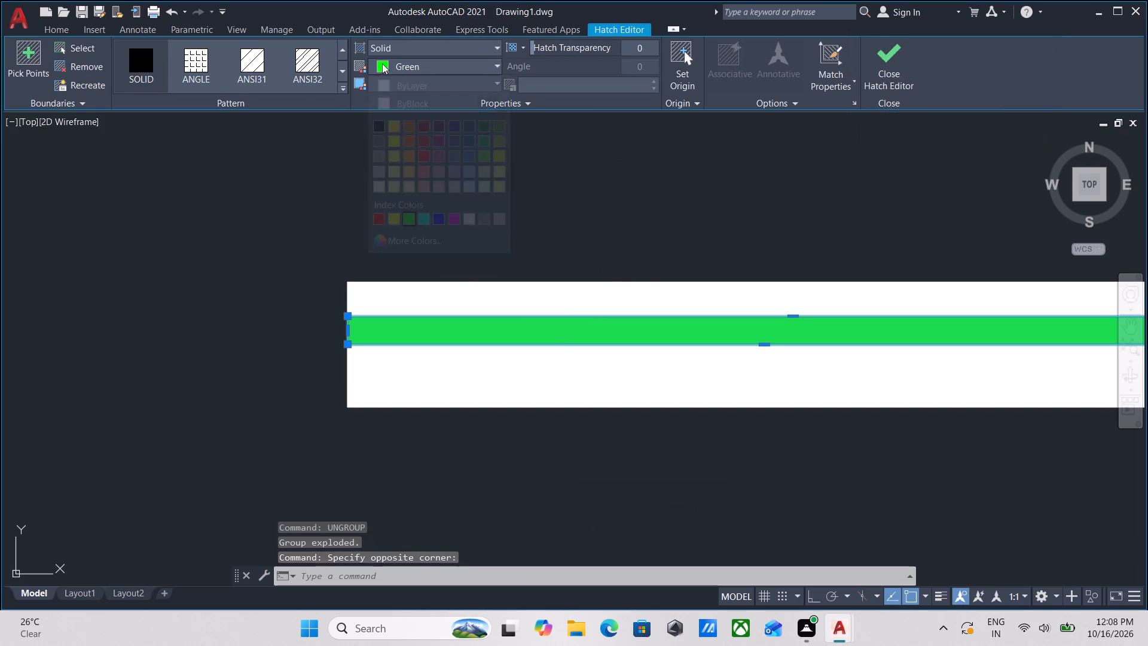
{"action": "left_click", "coordinate": [393, 221]}
{"action": "scroll", "coordinate": [726, 248], "scroll_direction": "down", "scroll_amount": 1}
{"action": "middle_click_drag", "start_coordinate": [726, 248], "coordinate": [702, 248]}
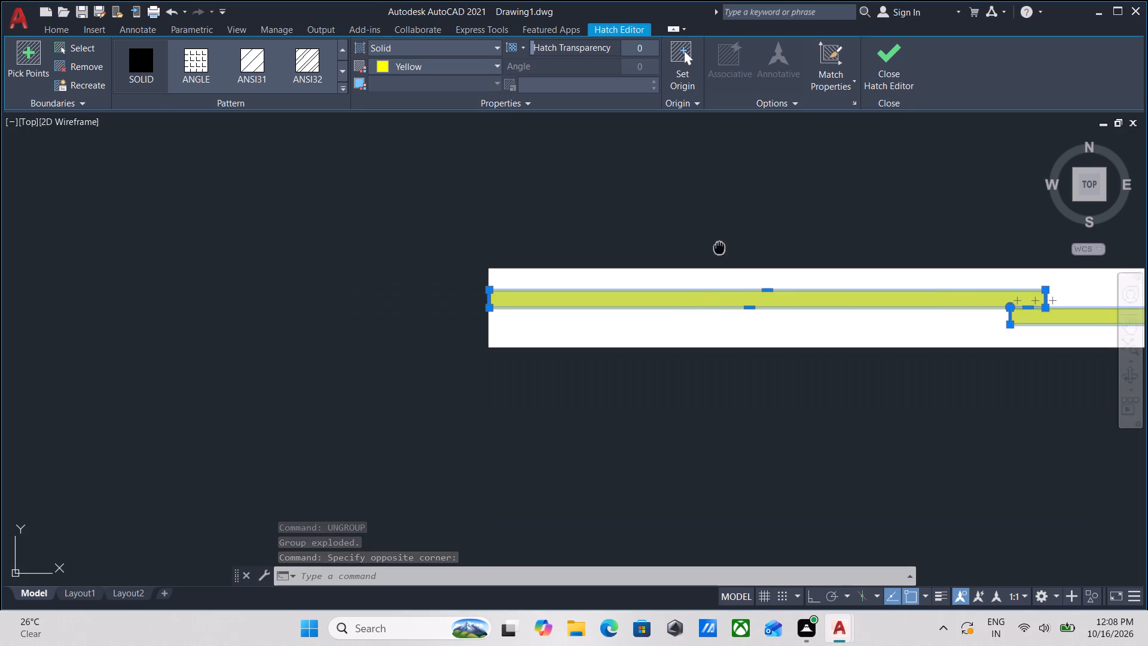
{"action": "middle_click_drag", "start_coordinate": [702, 248], "coordinate": [444, 266]}
{"action": "left_click", "coordinate": [887, 54]}
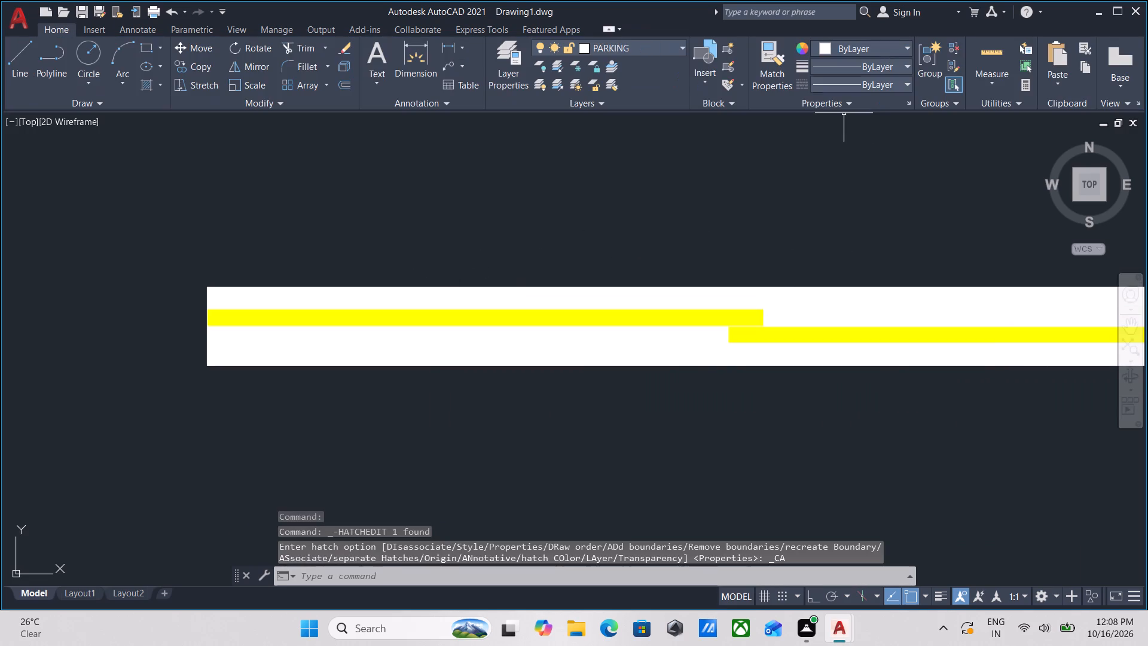
Group all the objects of the yellow-striped panel symbol.
{"action": "scroll", "coordinate": [803, 289], "scroll_direction": "down", "scroll_amount": 1}
{"action": "middle_click_drag", "start_coordinate": [803, 289], "coordinate": [710, 307]}
{"action": "left_click_drag", "start_coordinate": [1001, 421], "coordinate": [999, 413]}
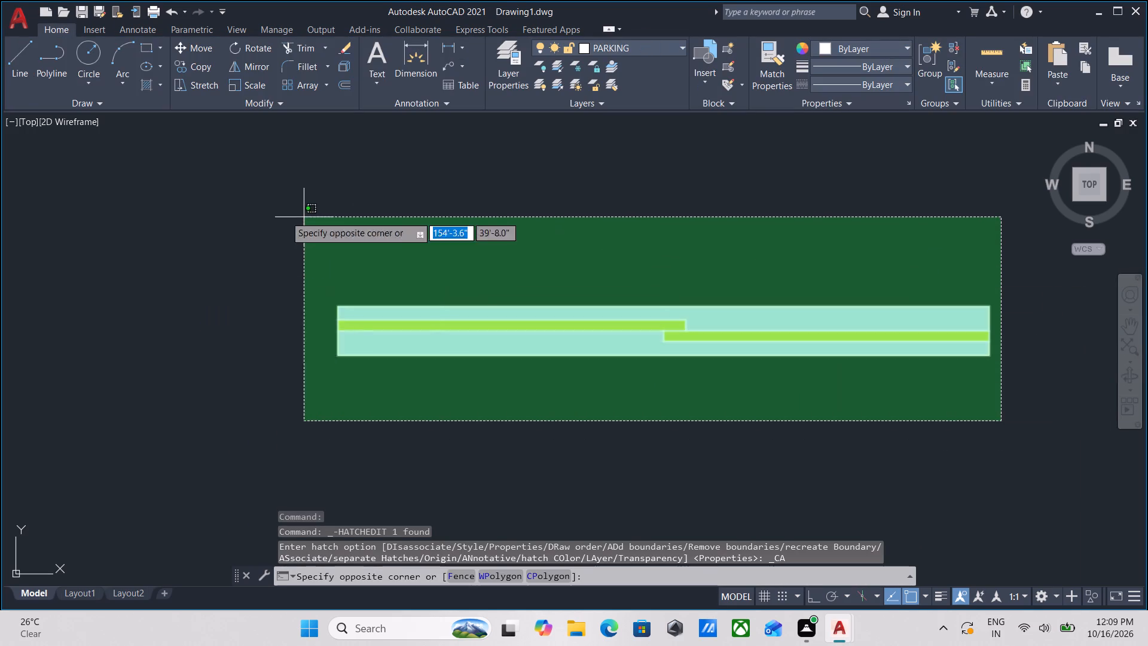
{"action": "left_click", "coordinate": [215, 211]}
{"action": "key", "text": "g"}
{"action": "key", "text": "Return"}
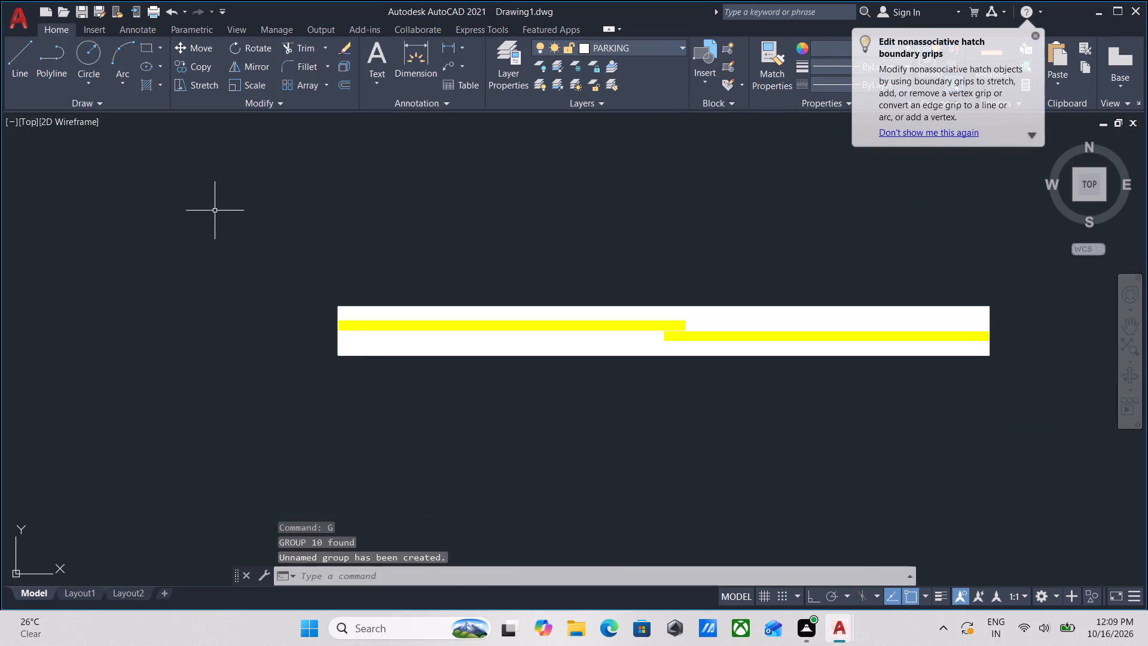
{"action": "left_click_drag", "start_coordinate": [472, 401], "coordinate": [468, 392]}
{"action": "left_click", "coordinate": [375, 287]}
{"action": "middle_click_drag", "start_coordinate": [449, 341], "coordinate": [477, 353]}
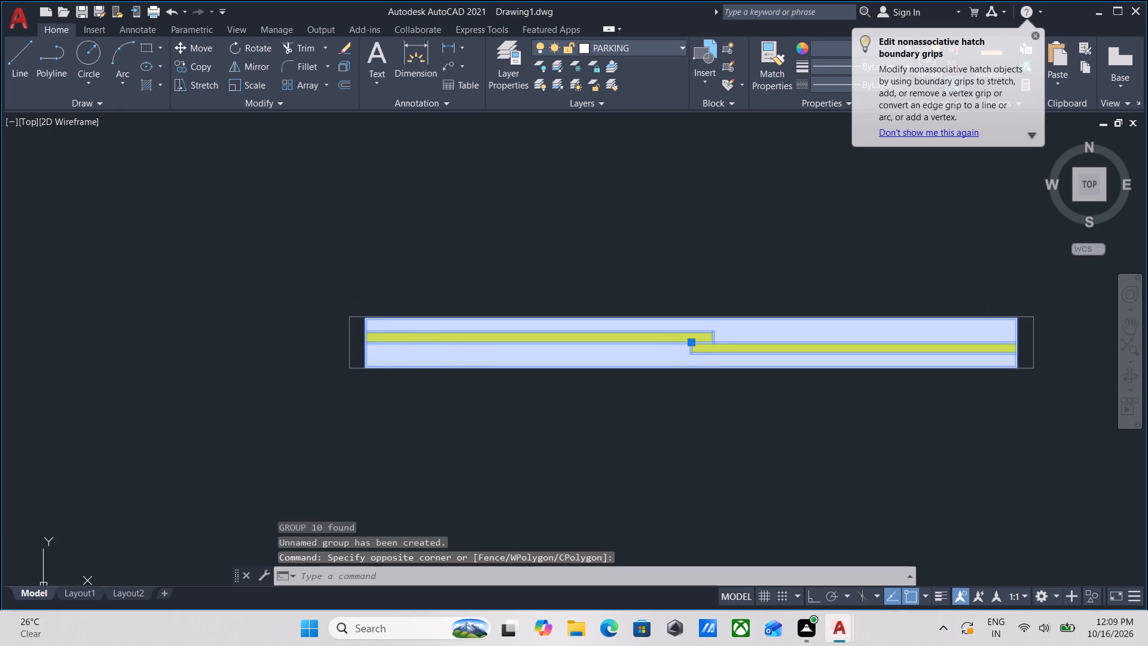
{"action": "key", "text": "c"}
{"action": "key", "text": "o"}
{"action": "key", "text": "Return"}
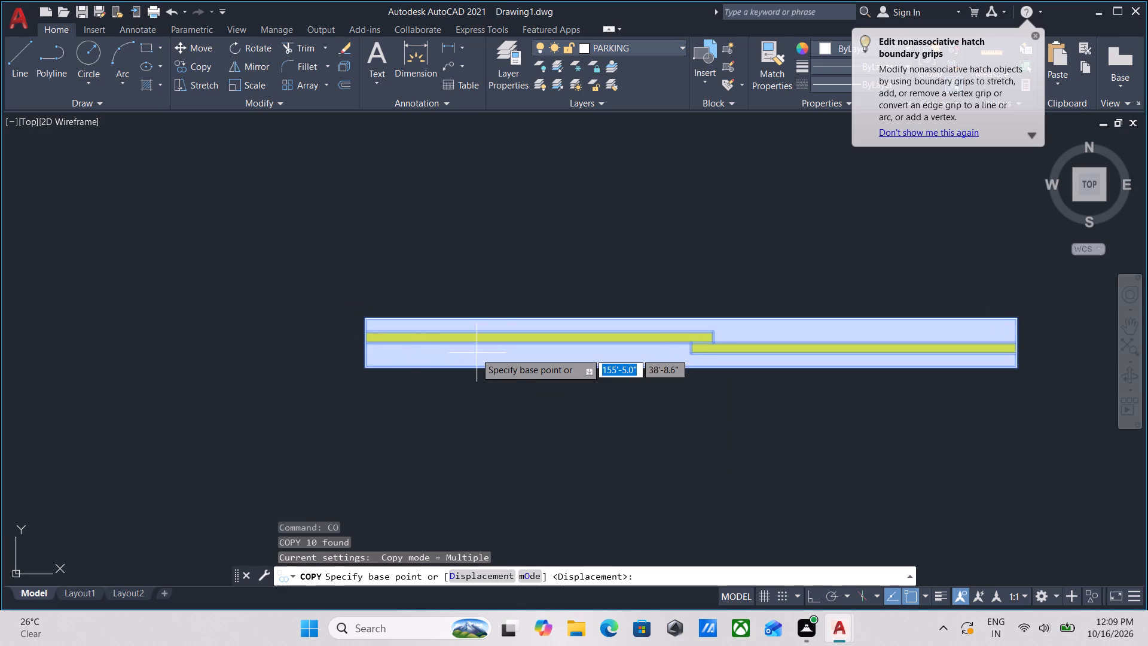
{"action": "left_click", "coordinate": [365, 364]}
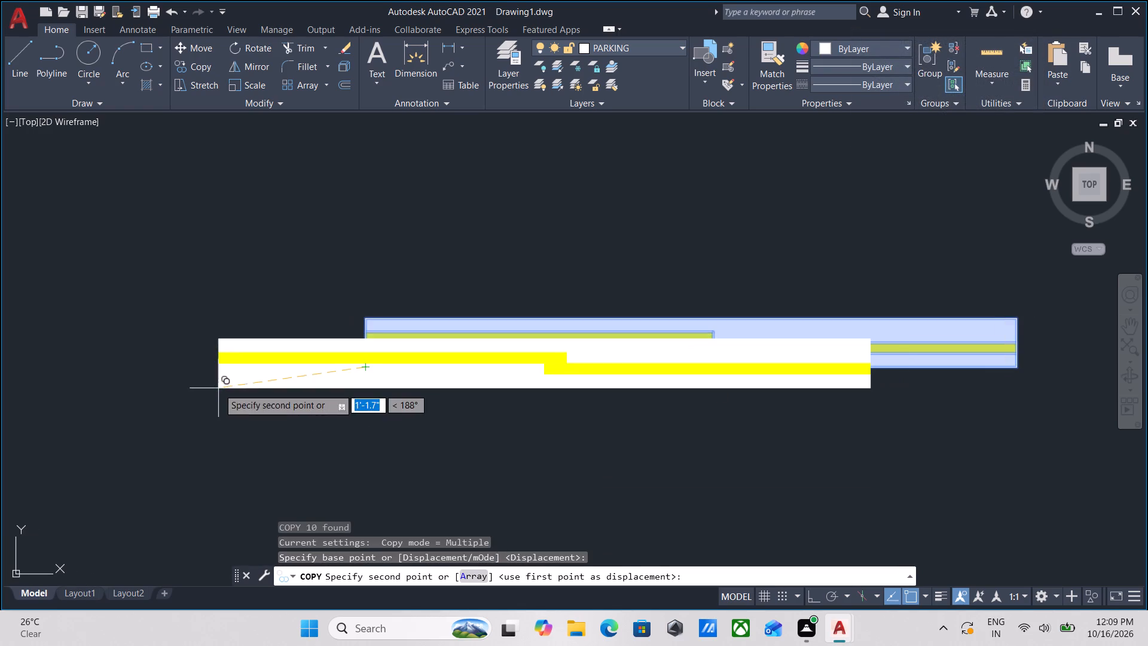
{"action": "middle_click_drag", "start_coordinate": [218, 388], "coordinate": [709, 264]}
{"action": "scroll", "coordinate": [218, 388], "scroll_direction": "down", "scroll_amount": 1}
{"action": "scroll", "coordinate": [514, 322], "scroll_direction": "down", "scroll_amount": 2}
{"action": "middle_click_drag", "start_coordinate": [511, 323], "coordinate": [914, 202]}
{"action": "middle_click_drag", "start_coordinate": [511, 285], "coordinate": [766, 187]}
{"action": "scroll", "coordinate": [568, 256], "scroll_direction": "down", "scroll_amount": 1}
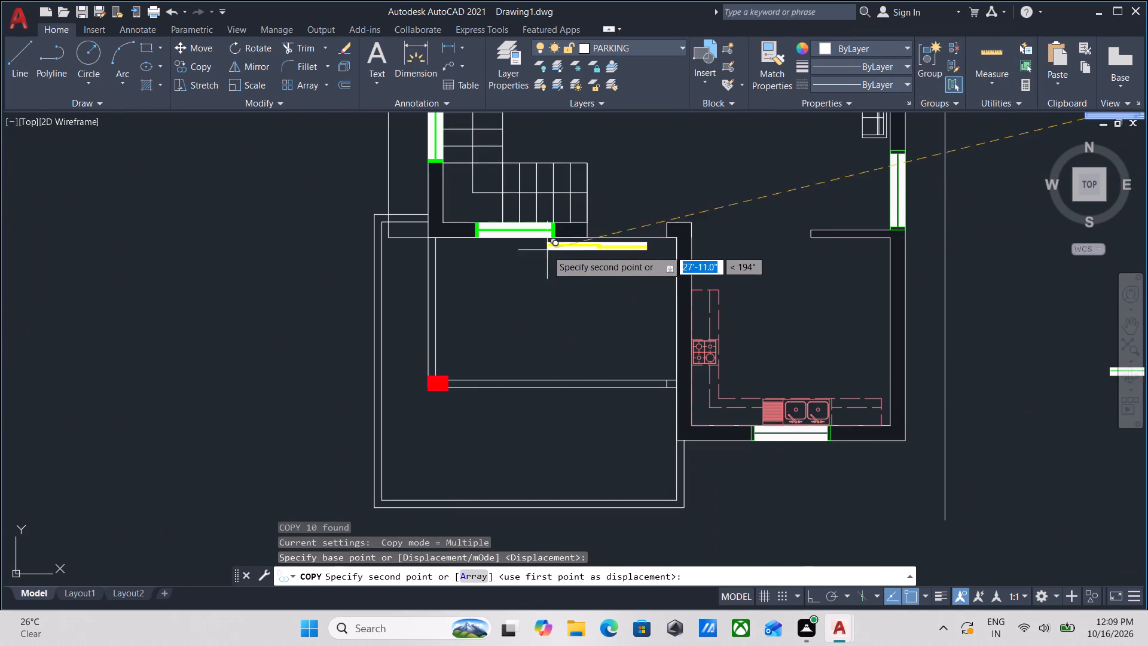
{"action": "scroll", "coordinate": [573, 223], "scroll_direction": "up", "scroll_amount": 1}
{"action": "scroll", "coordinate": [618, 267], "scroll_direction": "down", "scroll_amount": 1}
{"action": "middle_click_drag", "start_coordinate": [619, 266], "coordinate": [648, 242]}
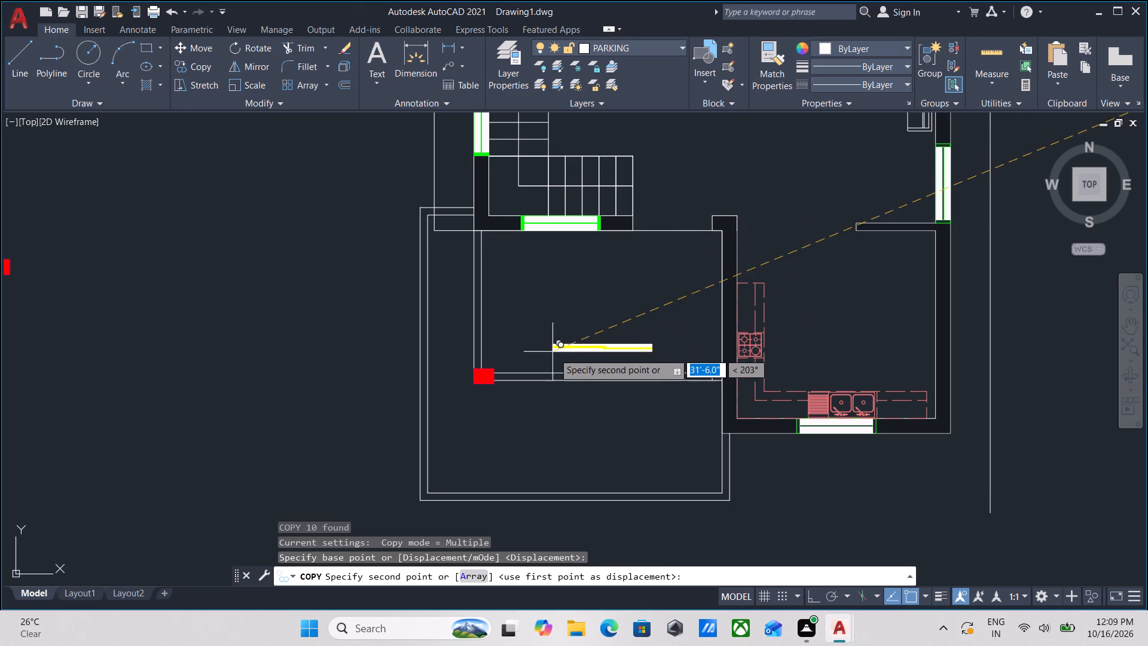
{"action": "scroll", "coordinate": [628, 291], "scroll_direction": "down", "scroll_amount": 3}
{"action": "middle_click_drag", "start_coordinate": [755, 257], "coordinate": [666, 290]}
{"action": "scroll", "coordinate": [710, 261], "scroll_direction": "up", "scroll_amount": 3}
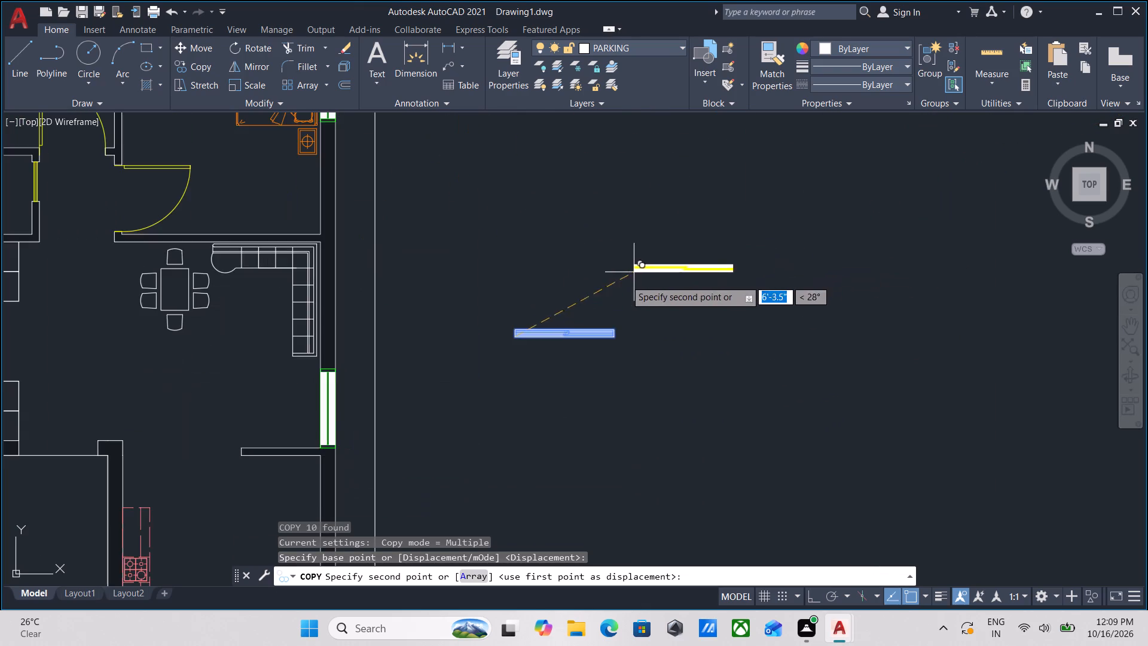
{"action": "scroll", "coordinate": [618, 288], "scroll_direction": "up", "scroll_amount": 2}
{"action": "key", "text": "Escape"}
Copy the yellow panel group from its southeast corner into the thin wall between the red pillar and kitchen, ending at the short line across the wall's east end.
{"action": "left_click_drag", "start_coordinate": [643, 343], "coordinate": [613, 358]}
{"action": "left_click", "coordinate": [569, 419]}
{"action": "scroll", "coordinate": [607, 458], "scroll_direction": "up", "scroll_amount": 3}
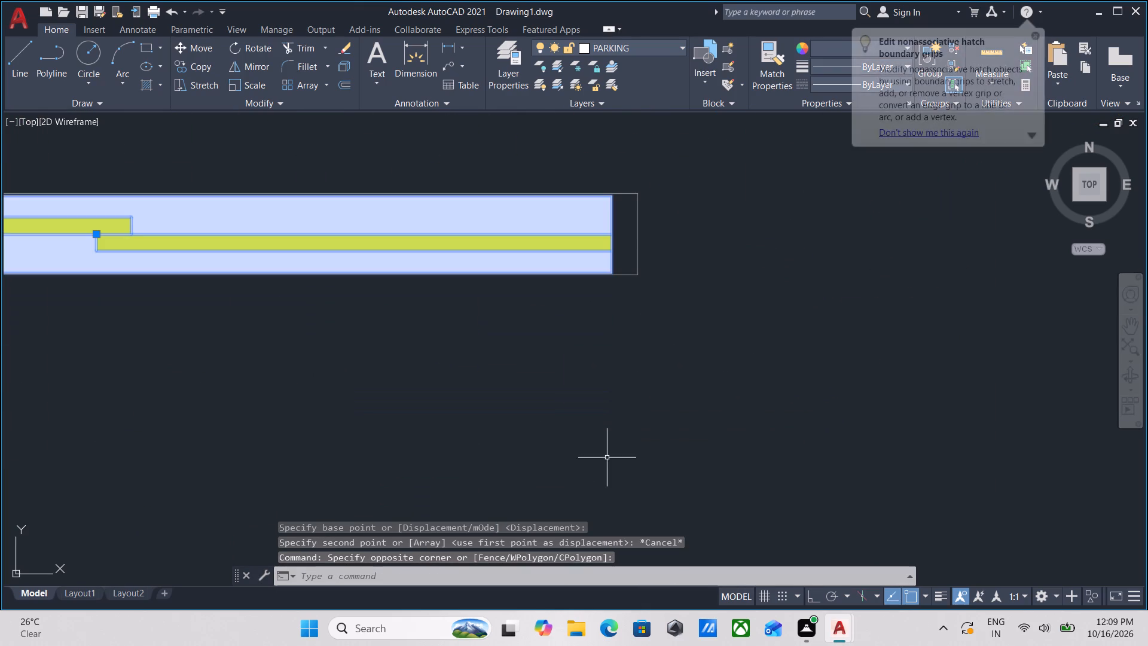
{"action": "middle_click_drag", "start_coordinate": [612, 407], "coordinate": [642, 416]}
{"action": "type", "text": "CO"}
{"action": "key", "text": "Return"}
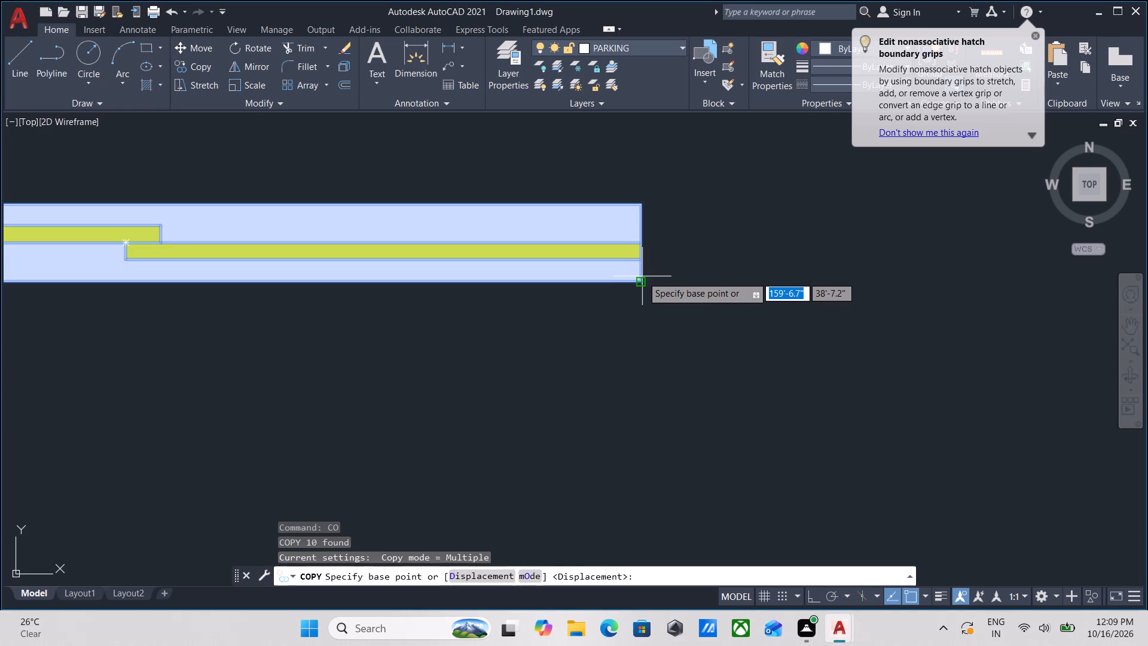
{"action": "left_click", "coordinate": [642, 276]}
{"action": "scroll", "coordinate": [348, 380], "scroll_direction": "down", "scroll_amount": 2}
{"action": "middle_click_drag", "start_coordinate": [389, 351], "coordinate": [997, 183]}
{"action": "scroll", "coordinate": [661, 291], "scroll_direction": "down", "scroll_amount": 2}
{"action": "middle_click_drag", "start_coordinate": [673, 281], "coordinate": [1147, 152]}
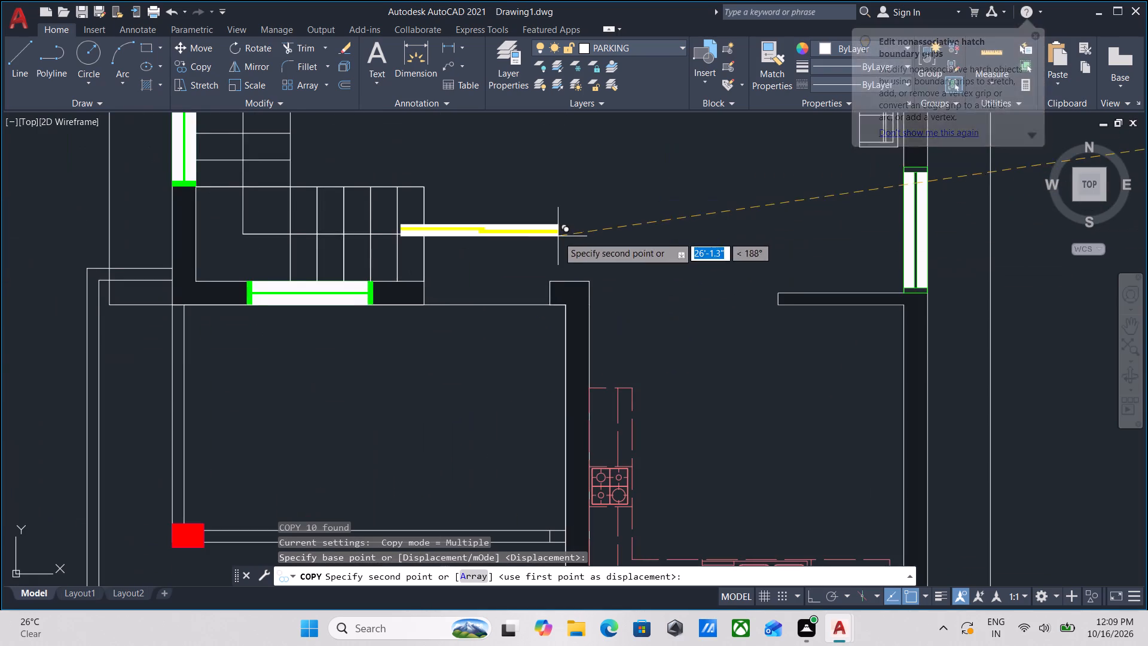
{"action": "middle_click_drag", "start_coordinate": [558, 236], "coordinate": [628, 170]}
{"action": "middle_click_drag", "start_coordinate": [587, 255], "coordinate": [618, 200]}
{"action": "scroll", "coordinate": [637, 418], "scroll_direction": "up", "scroll_amount": 2}
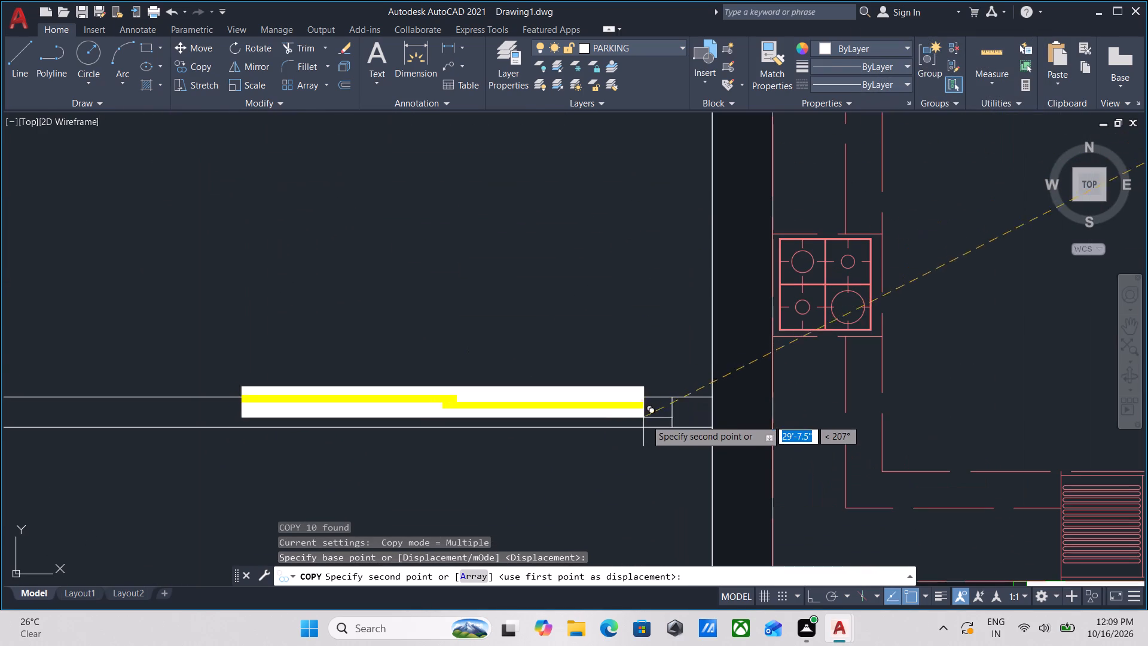
{"action": "left_click", "coordinate": [671, 423]}
{"action": "scroll", "coordinate": [584, 285], "scroll_direction": "down", "scroll_amount": 1}
{"action": "middle_click_drag", "start_coordinate": [584, 285], "coordinate": [701, 331]}
{"action": "scroll", "coordinate": [533, 302], "scroll_direction": "down", "scroll_amount": 1}
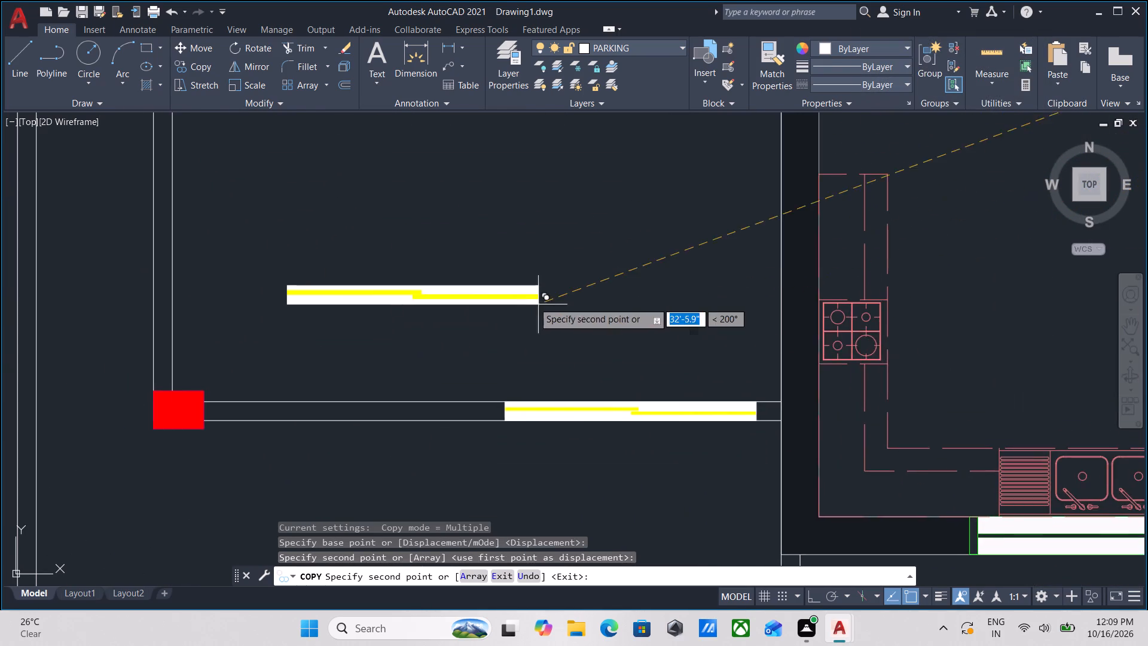
{"action": "middle_click_drag", "start_coordinate": [535, 302], "coordinate": [624, 321]}
{"action": "middle_click_drag", "start_coordinate": [506, 303], "coordinate": [593, 319]}
{"action": "scroll", "coordinate": [561, 312], "scroll_direction": "down", "scroll_amount": 2}
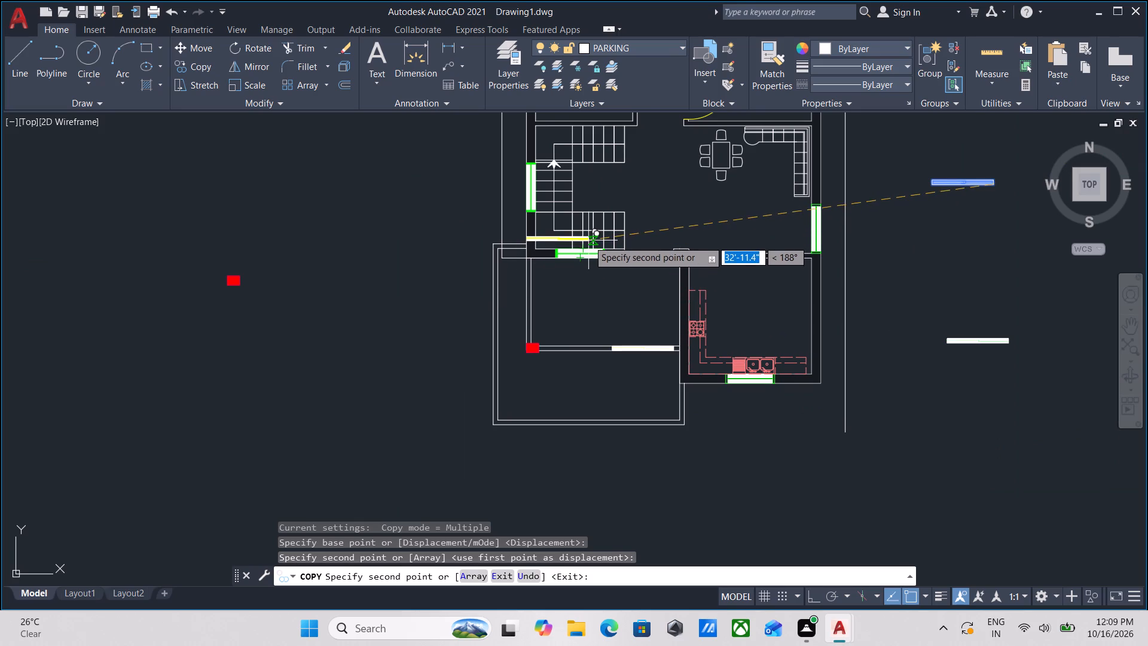
{"action": "scroll", "coordinate": [589, 240], "scroll_direction": "down", "scroll_amount": 1}
{"action": "key", "text": "Escape"}
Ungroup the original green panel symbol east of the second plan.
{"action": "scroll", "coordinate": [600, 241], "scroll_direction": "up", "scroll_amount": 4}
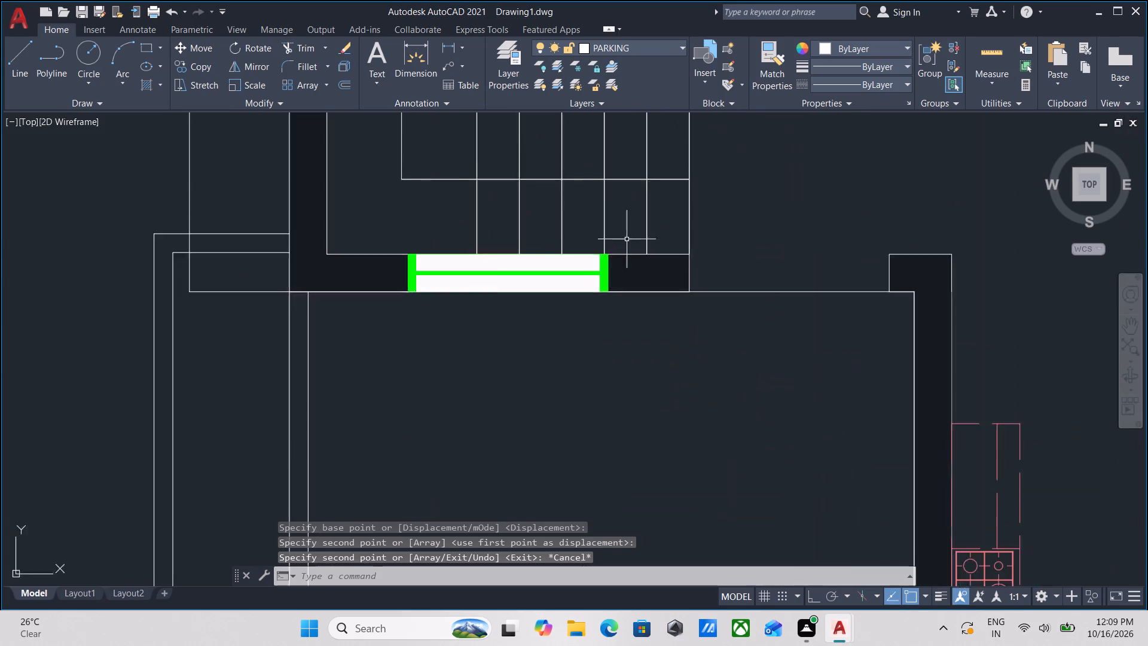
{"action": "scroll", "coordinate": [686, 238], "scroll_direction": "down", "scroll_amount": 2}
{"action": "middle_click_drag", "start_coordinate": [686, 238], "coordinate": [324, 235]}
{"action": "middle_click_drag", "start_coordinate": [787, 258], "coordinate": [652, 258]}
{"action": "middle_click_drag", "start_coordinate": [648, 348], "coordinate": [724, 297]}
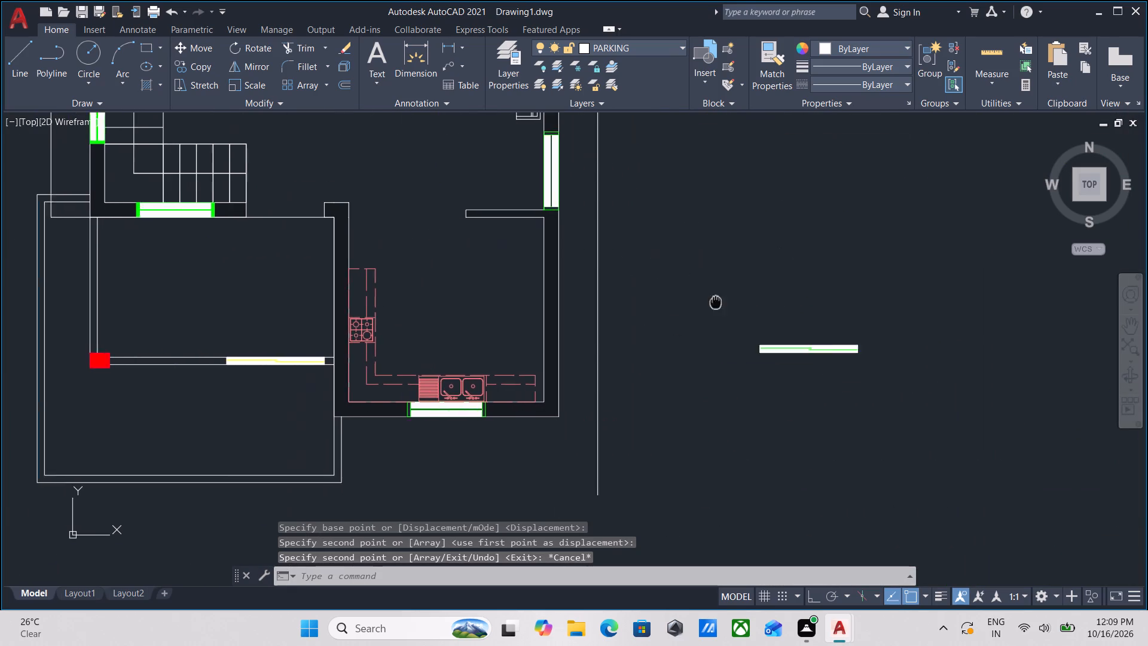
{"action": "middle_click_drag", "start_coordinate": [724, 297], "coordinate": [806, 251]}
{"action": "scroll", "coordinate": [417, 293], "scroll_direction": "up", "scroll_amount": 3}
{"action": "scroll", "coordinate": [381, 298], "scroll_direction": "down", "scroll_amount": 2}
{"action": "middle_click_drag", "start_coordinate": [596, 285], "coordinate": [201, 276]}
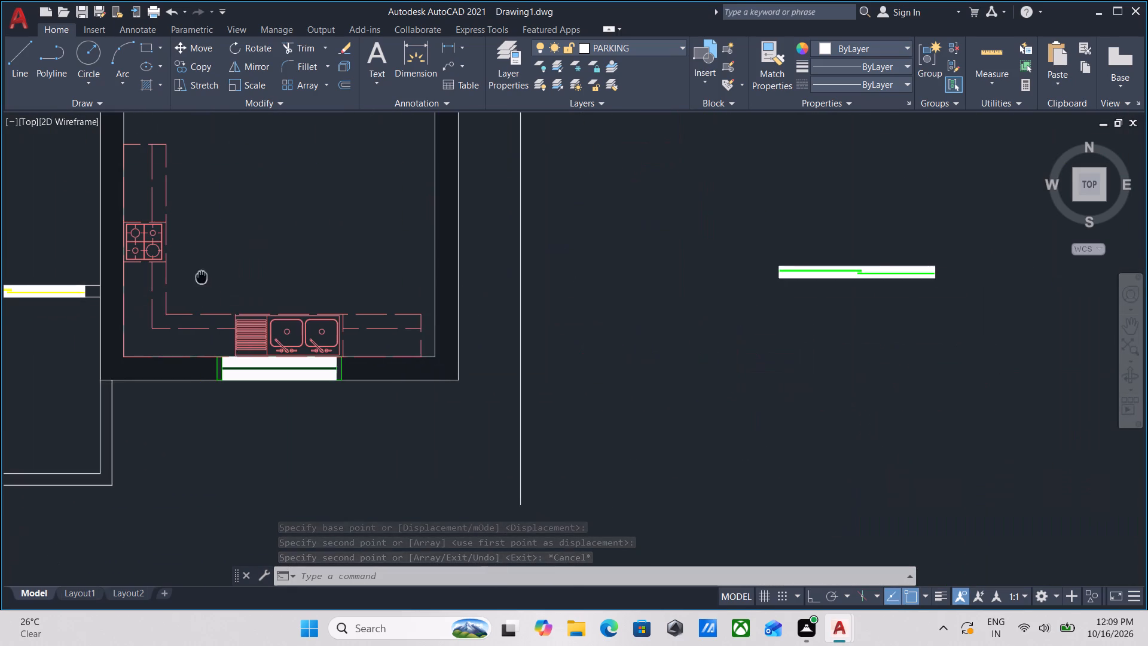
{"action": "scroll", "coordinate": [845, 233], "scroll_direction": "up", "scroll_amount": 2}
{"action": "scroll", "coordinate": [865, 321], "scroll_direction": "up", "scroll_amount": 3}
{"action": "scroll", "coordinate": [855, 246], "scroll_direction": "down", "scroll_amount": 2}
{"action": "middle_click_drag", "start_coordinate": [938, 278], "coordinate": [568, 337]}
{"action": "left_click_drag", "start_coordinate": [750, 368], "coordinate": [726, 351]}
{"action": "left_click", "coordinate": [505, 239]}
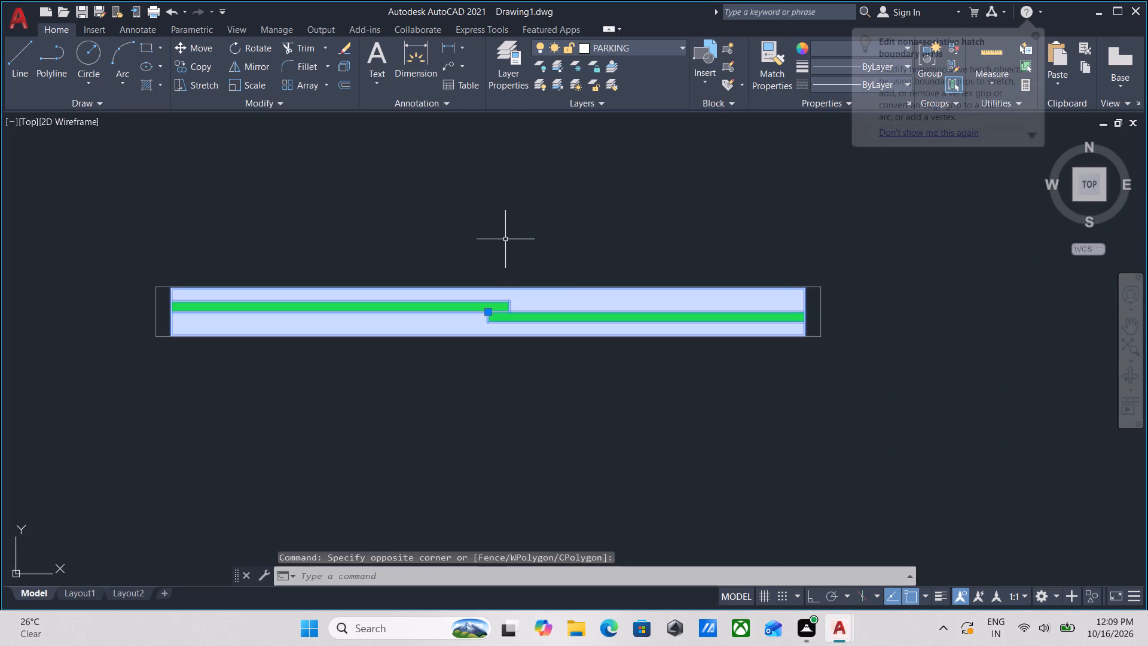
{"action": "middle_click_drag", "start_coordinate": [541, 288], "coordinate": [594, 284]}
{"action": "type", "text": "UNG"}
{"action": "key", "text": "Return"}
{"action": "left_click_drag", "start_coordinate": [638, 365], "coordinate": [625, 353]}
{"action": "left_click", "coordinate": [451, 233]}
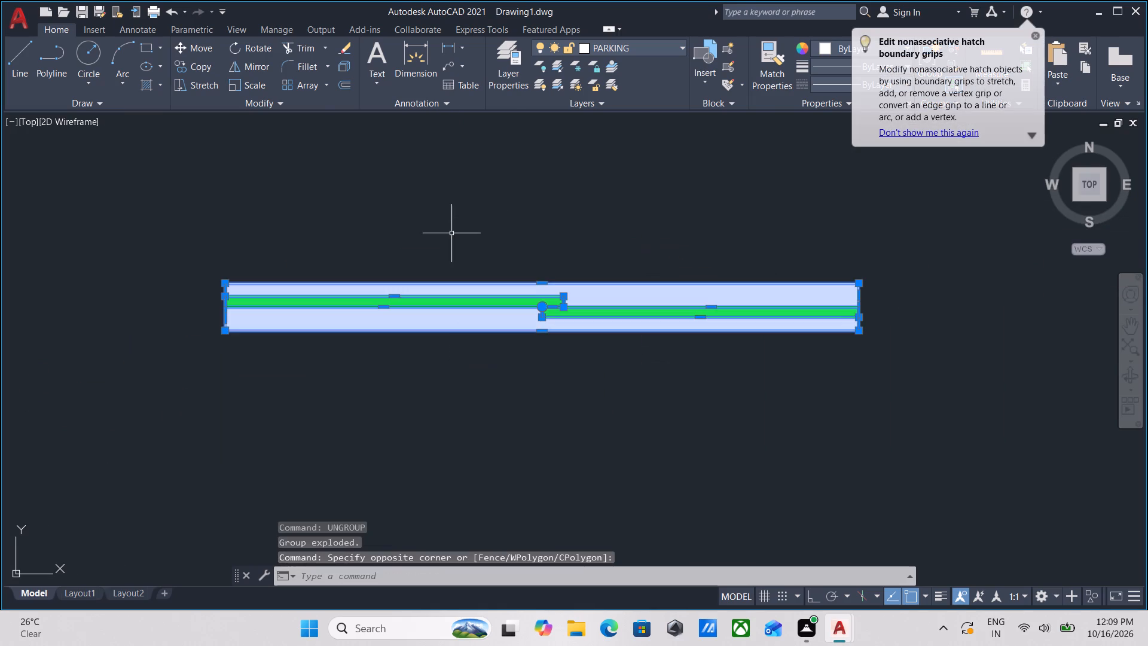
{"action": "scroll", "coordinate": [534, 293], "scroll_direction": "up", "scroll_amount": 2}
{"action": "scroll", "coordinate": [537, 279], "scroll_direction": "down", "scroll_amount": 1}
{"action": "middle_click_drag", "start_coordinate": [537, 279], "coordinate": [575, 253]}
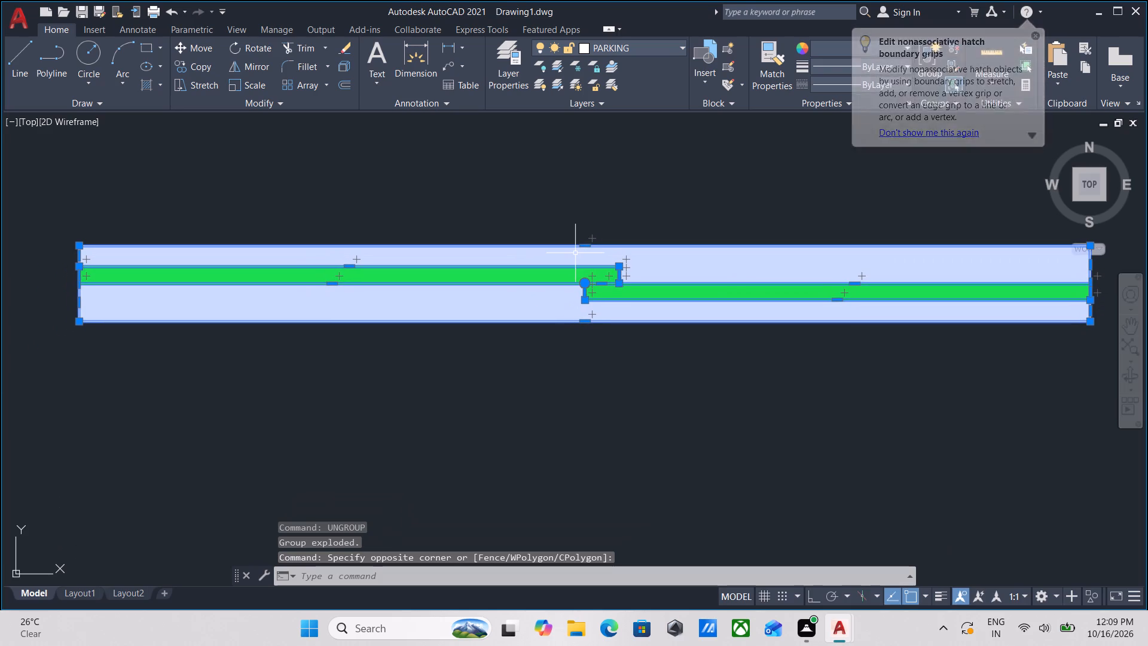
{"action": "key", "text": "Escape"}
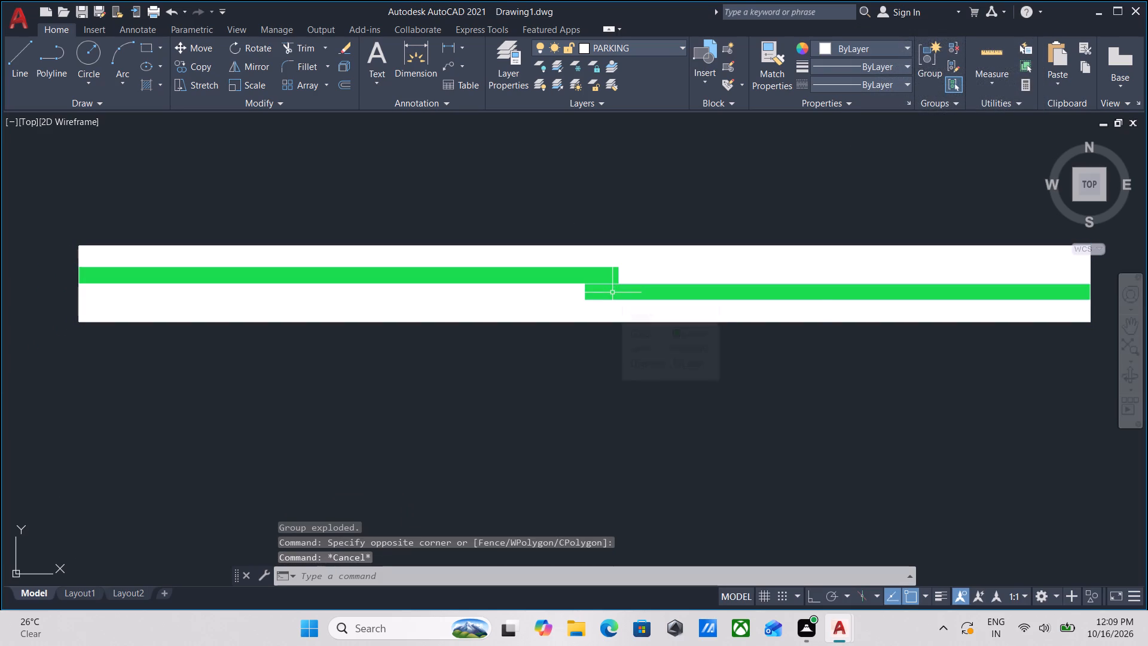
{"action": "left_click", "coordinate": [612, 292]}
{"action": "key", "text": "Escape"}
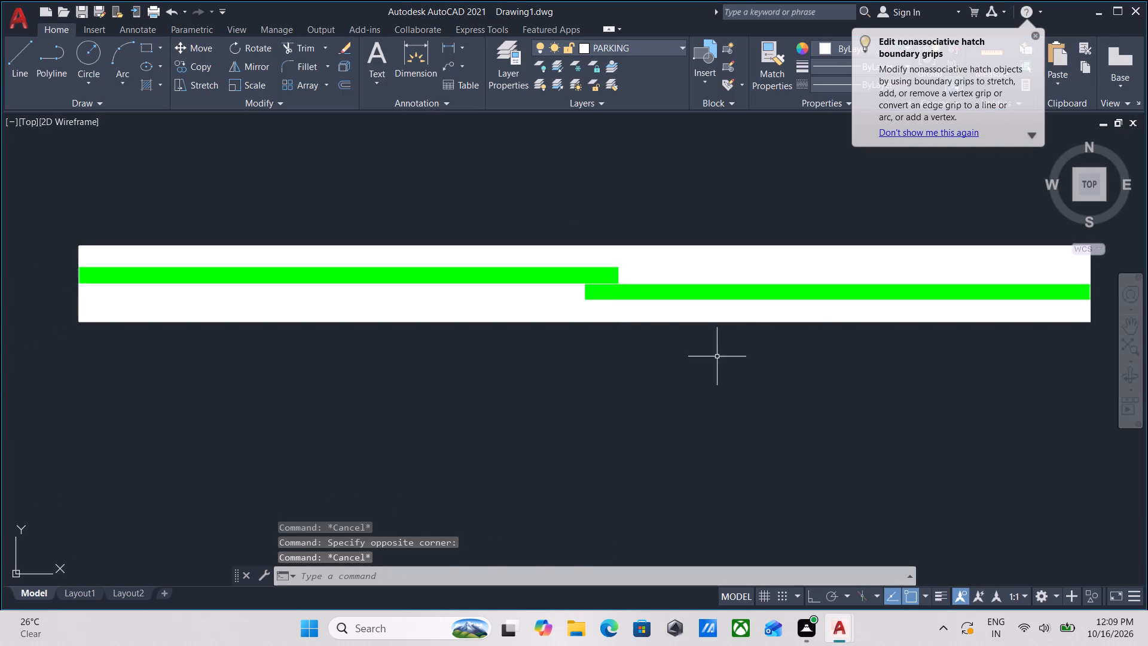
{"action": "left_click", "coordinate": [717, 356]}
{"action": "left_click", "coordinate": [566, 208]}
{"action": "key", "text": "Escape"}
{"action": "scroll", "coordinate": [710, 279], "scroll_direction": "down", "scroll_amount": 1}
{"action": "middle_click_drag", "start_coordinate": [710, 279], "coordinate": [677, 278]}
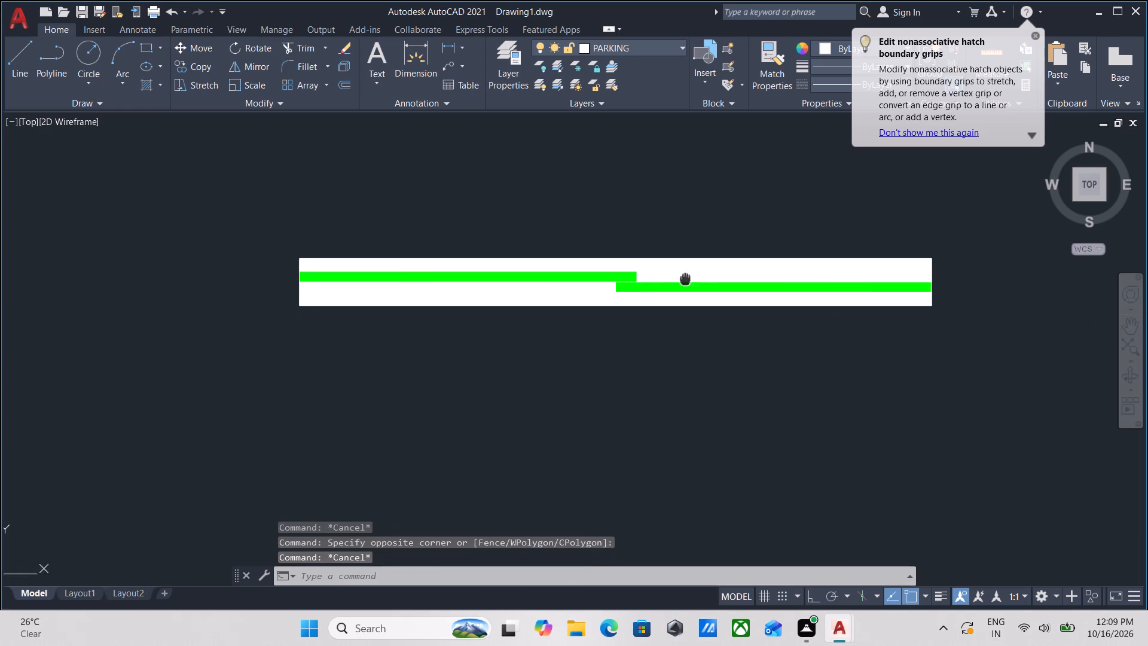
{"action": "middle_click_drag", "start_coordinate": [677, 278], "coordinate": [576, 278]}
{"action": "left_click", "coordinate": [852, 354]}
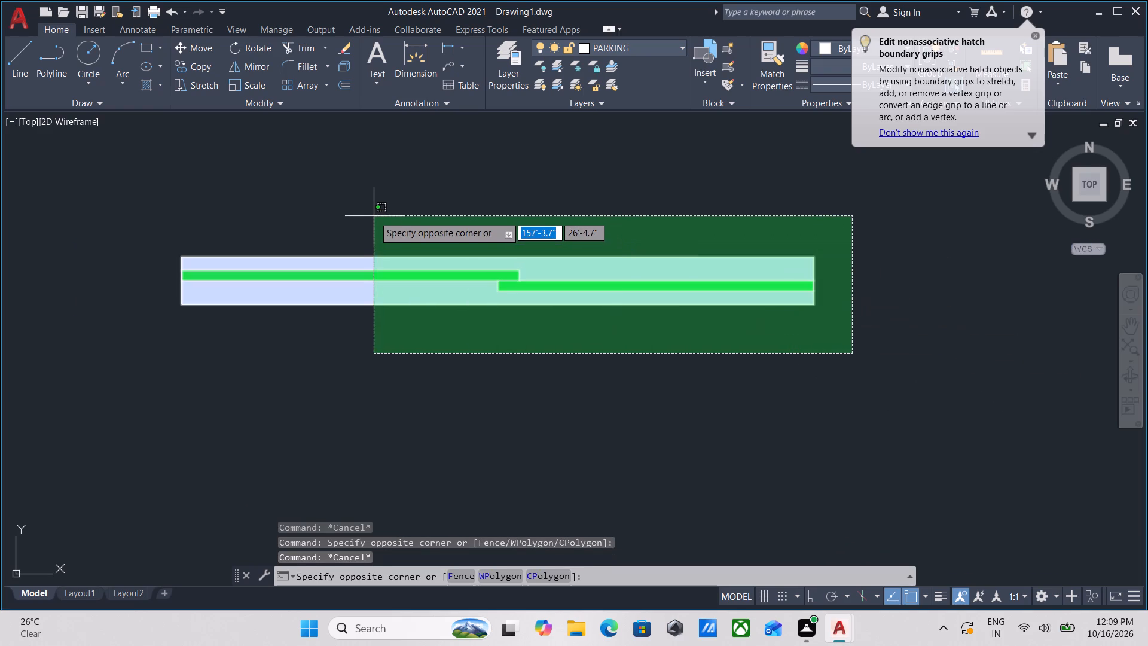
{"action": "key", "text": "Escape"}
Erase all the objects of the original green panel symbol east of the plan.
{"action": "left_click", "coordinate": [570, 348]}
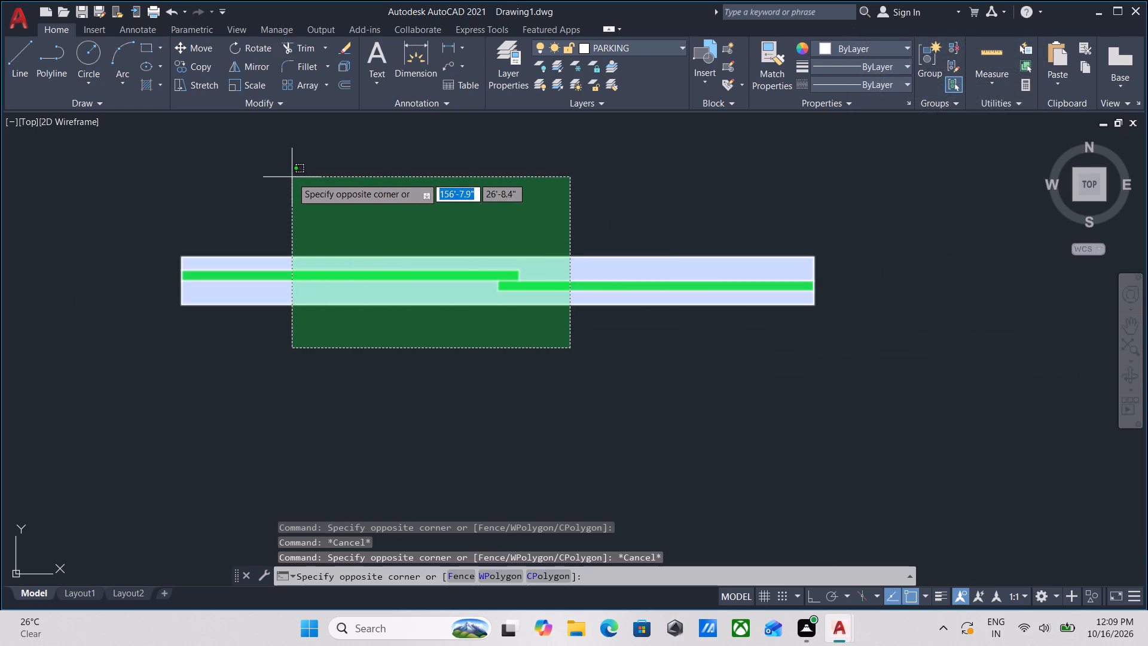
{"action": "left_click", "coordinate": [292, 177]}
{"action": "right_click", "coordinate": [364, 211]}
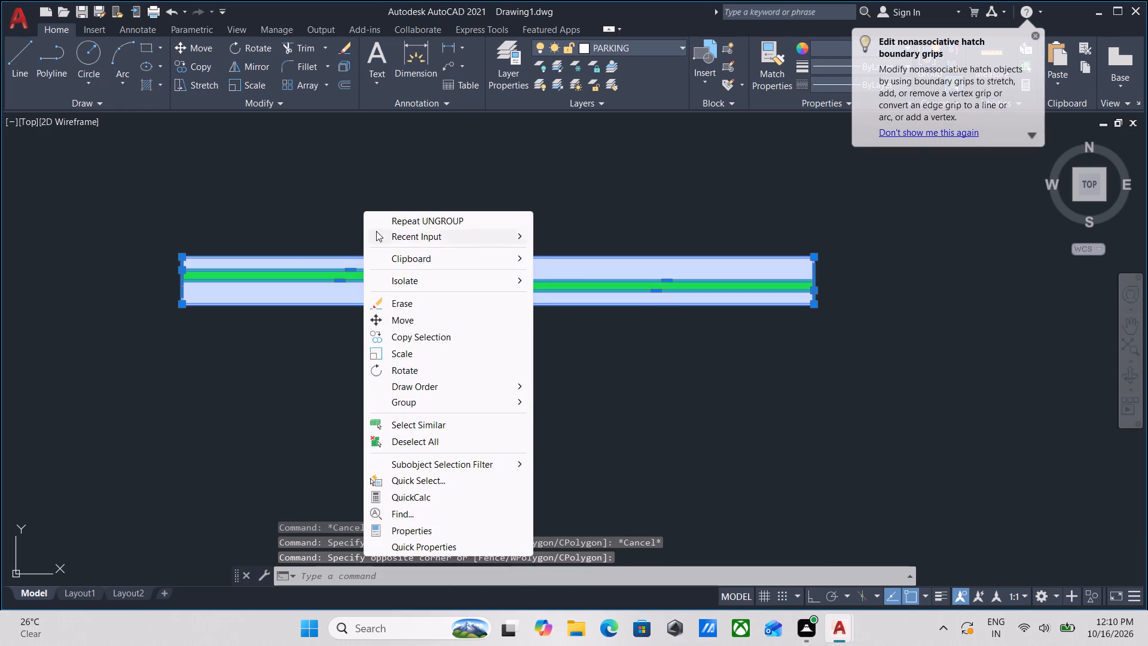
{"action": "left_click", "coordinate": [398, 302]}
Examine the placed yellow panel and the thin walls meeting at the red pillar in the second plan.
{"action": "scroll", "coordinate": [396, 298], "scroll_direction": "down", "scroll_amount": 4}
{"action": "middle_click_drag", "start_coordinate": [408, 296], "coordinate": [637, 287]}
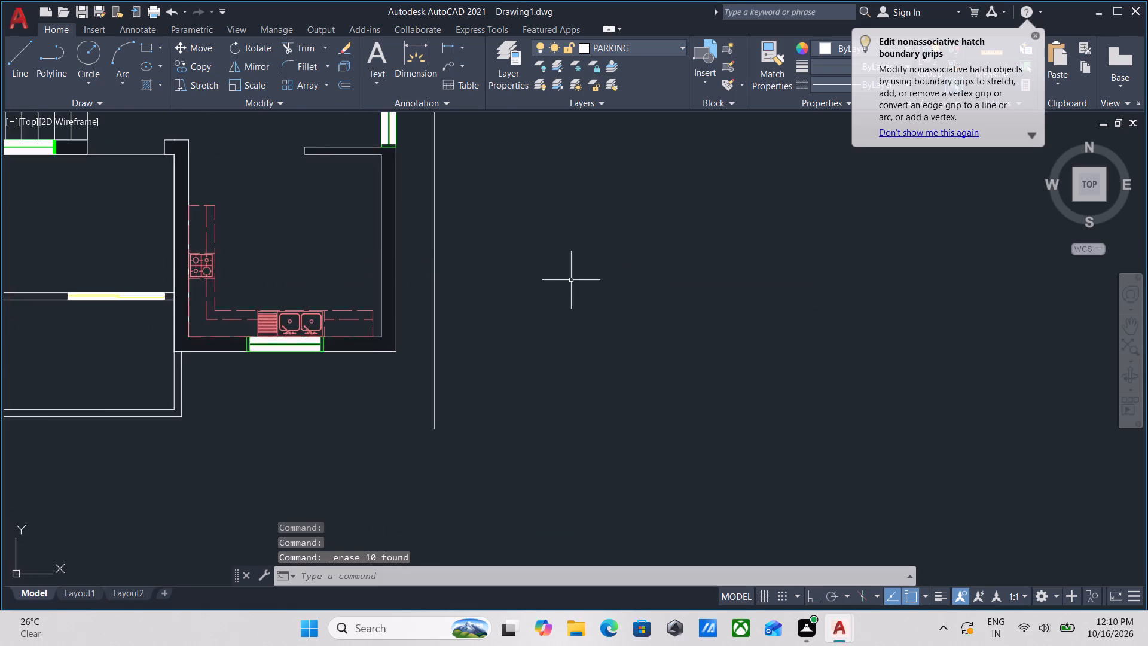
{"action": "scroll", "coordinate": [552, 279], "scroll_direction": "down", "scroll_amount": 3}
{"action": "middle_click_drag", "start_coordinate": [570, 280], "coordinate": [755, 263]}
{"action": "scroll", "coordinate": [699, 265], "scroll_direction": "up", "scroll_amount": 3}
{"action": "scroll", "coordinate": [478, 243], "scroll_direction": "down", "scroll_amount": 1}
{"action": "scroll", "coordinate": [481, 250], "scroll_direction": "up", "scroll_amount": 4}
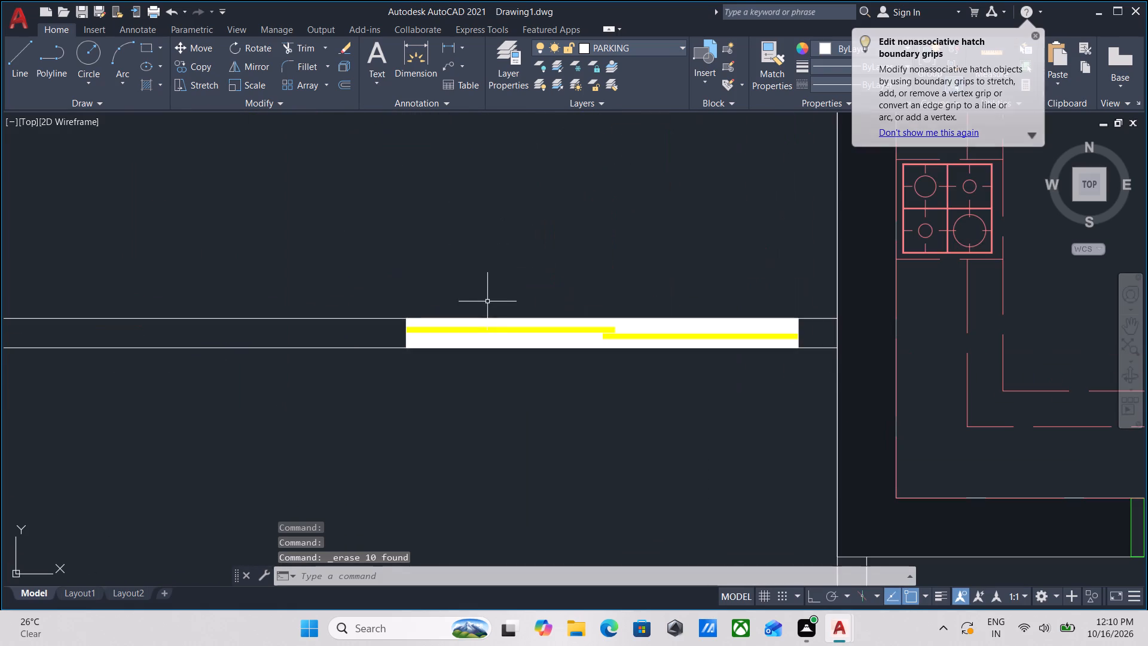
{"action": "scroll", "coordinate": [512, 283], "scroll_direction": "down", "scroll_amount": 1}
{"action": "middle_click_drag", "start_coordinate": [530, 266], "coordinate": [575, 224]}
{"action": "scroll", "coordinate": [575, 224], "scroll_direction": "down", "scroll_amount": 2}
{"action": "middle_click_drag", "start_coordinate": [575, 224], "coordinate": [543, 285]}
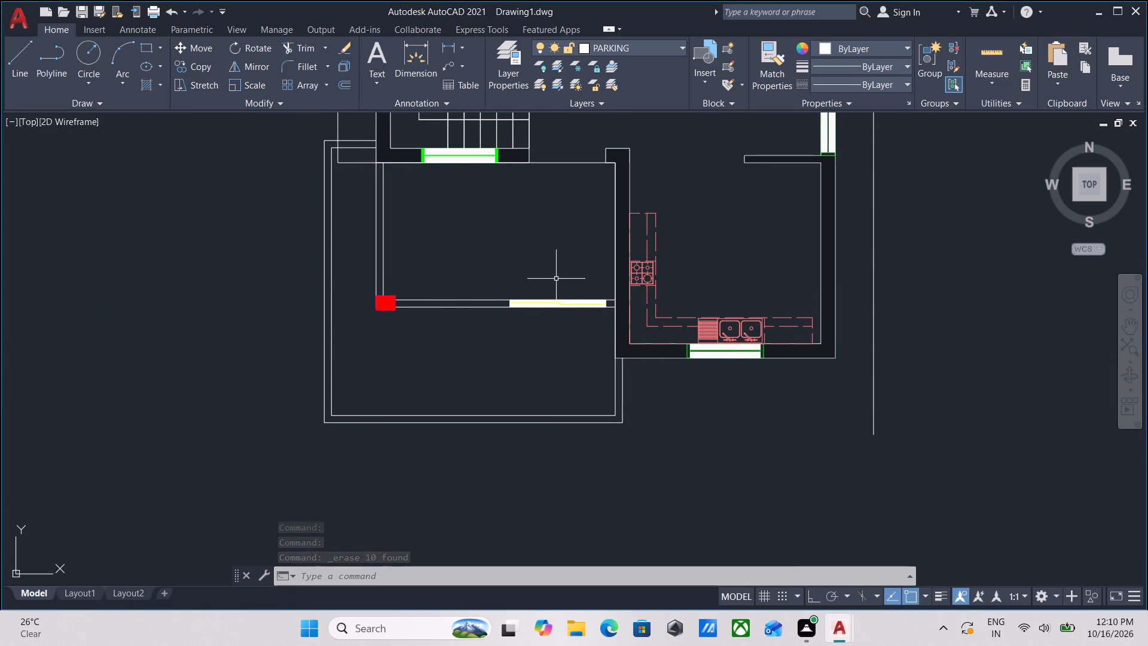
{"action": "scroll", "coordinate": [444, 319], "scroll_direction": "up", "scroll_amount": 1}
{"action": "scroll", "coordinate": [443, 318], "scroll_direction": "down", "scroll_amount": 1}
{"action": "middle_click_drag", "start_coordinate": [443, 316], "coordinate": [449, 299]}
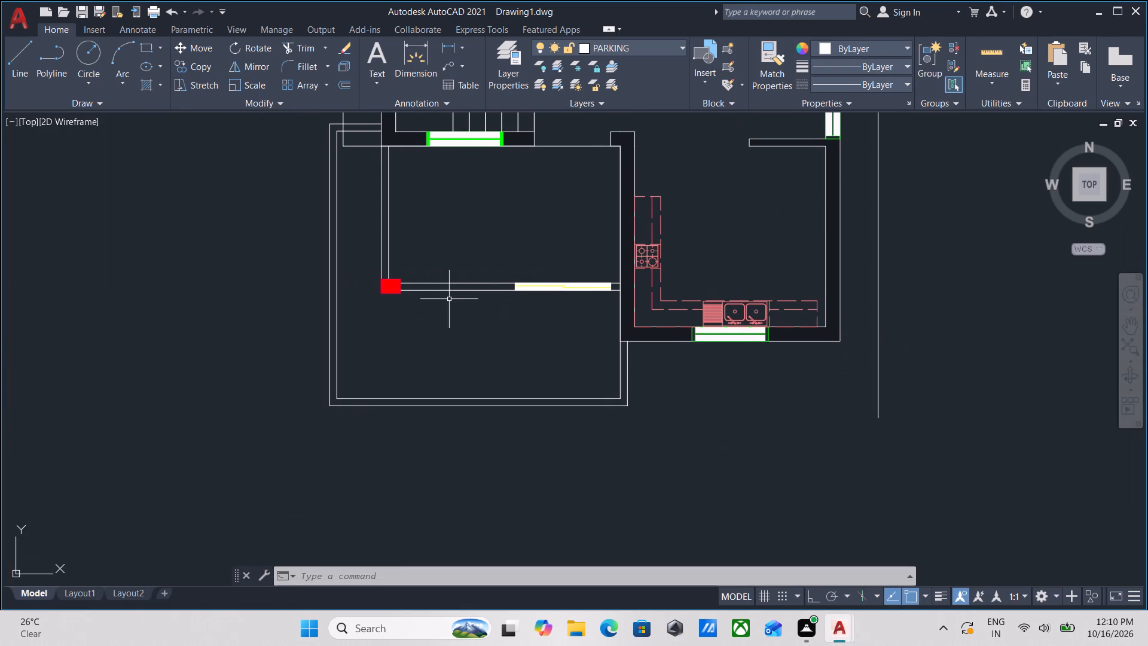
{"action": "middle_click_drag", "start_coordinate": [449, 299], "coordinate": [440, 261]}
{"action": "scroll", "coordinate": [557, 258], "scroll_direction": "up", "scroll_amount": 2}
{"action": "middle_click_drag", "start_coordinate": [352, 263], "coordinate": [411, 234]}
{"action": "scroll", "coordinate": [496, 279], "scroll_direction": "down", "scroll_amount": 1}
{"action": "middle_click_drag", "start_coordinate": [496, 279], "coordinate": [307, 199]}
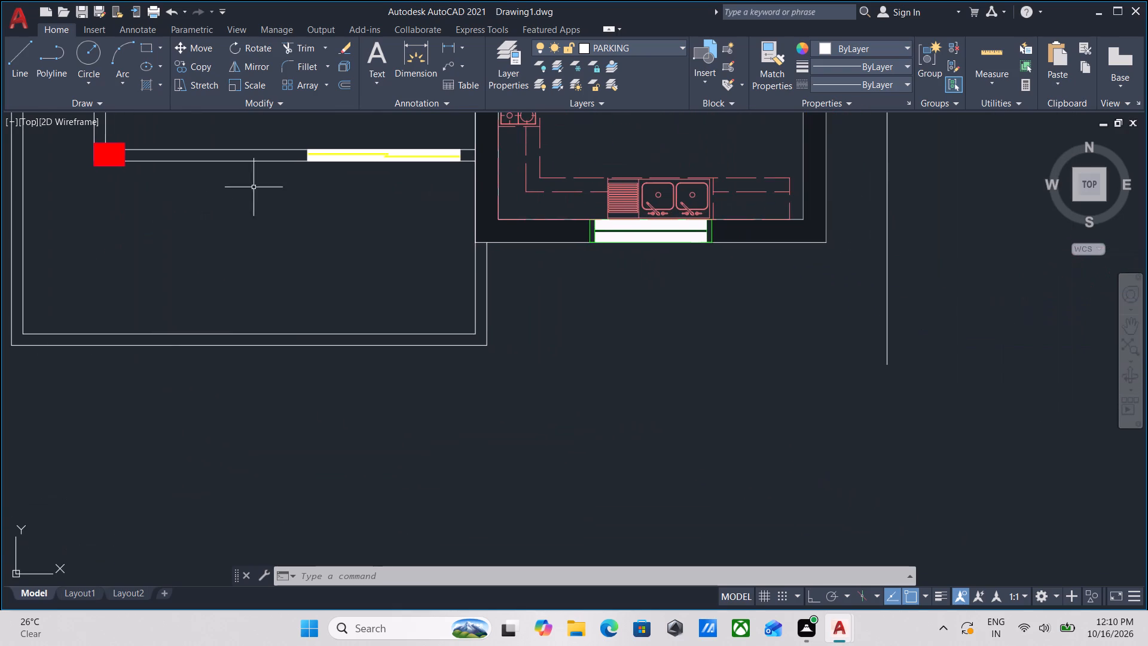
Examine the green windows in the kitchen and bedroom walls of the second plan.
{"action": "middle_click_drag", "start_coordinate": [679, 317], "coordinate": [495, 309]}
{"action": "scroll", "coordinate": [576, 307], "scroll_direction": "up", "scroll_amount": 1}
{"action": "scroll", "coordinate": [496, 198], "scroll_direction": "up", "scroll_amount": 1}
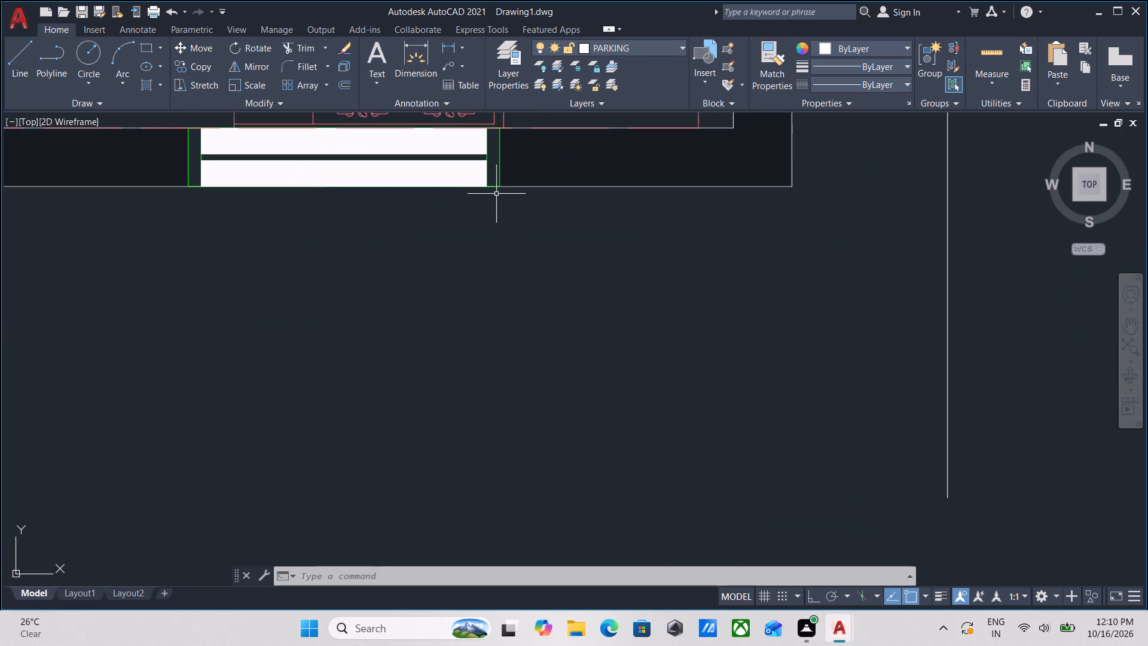
{"action": "scroll", "coordinate": [496, 194], "scroll_direction": "down", "scroll_amount": 1}
{"action": "middle_click_drag", "start_coordinate": [496, 194], "coordinate": [520, 297]}
{"action": "scroll", "coordinate": [444, 252], "scroll_direction": "up", "scroll_amount": 4}
{"action": "scroll", "coordinate": [441, 303], "scroll_direction": "down", "scroll_amount": 2}
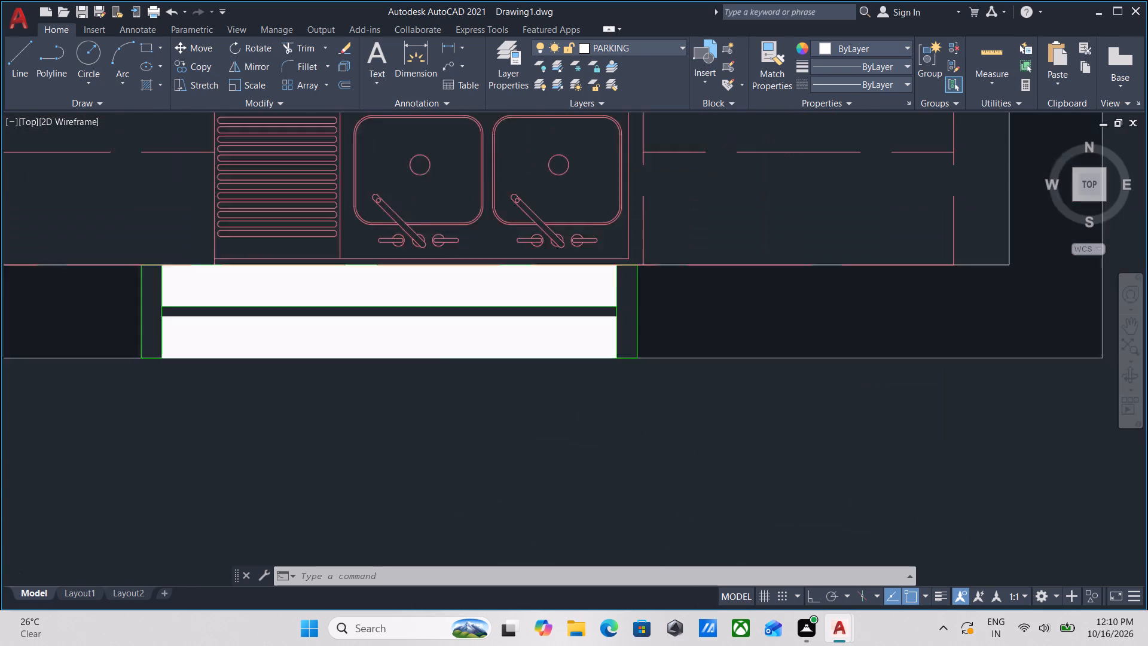
{"action": "scroll", "coordinate": [441, 303], "scroll_direction": "down", "scroll_amount": 6}
{"action": "middle_click_drag", "start_coordinate": [584, 217], "coordinate": [581, 312]}
{"action": "scroll", "coordinate": [481, 168], "scroll_direction": "up", "scroll_amount": 5}
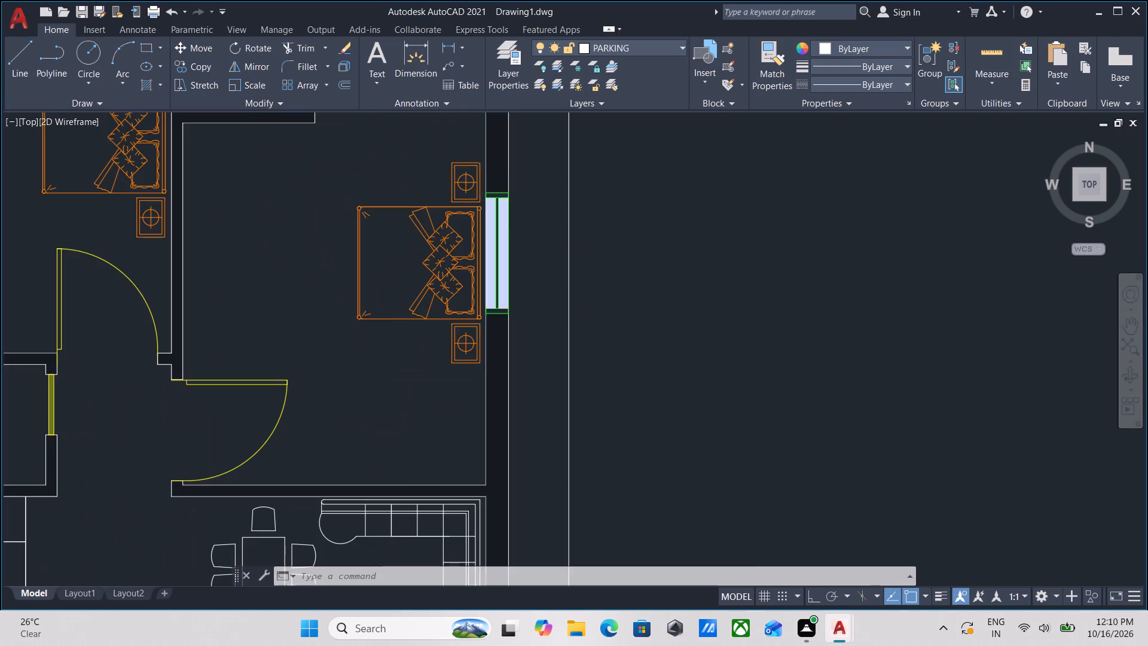
{"action": "scroll", "coordinate": [508, 237], "scroll_direction": "up", "scroll_amount": 2}
{"action": "scroll", "coordinate": [471, 226], "scroll_direction": "down", "scroll_amount": 7}
{"action": "middle_click_drag", "start_coordinate": [593, 231], "coordinate": [582, 176]}
{"action": "scroll", "coordinate": [599, 318], "scroll_direction": "up", "scroll_amount": 1}
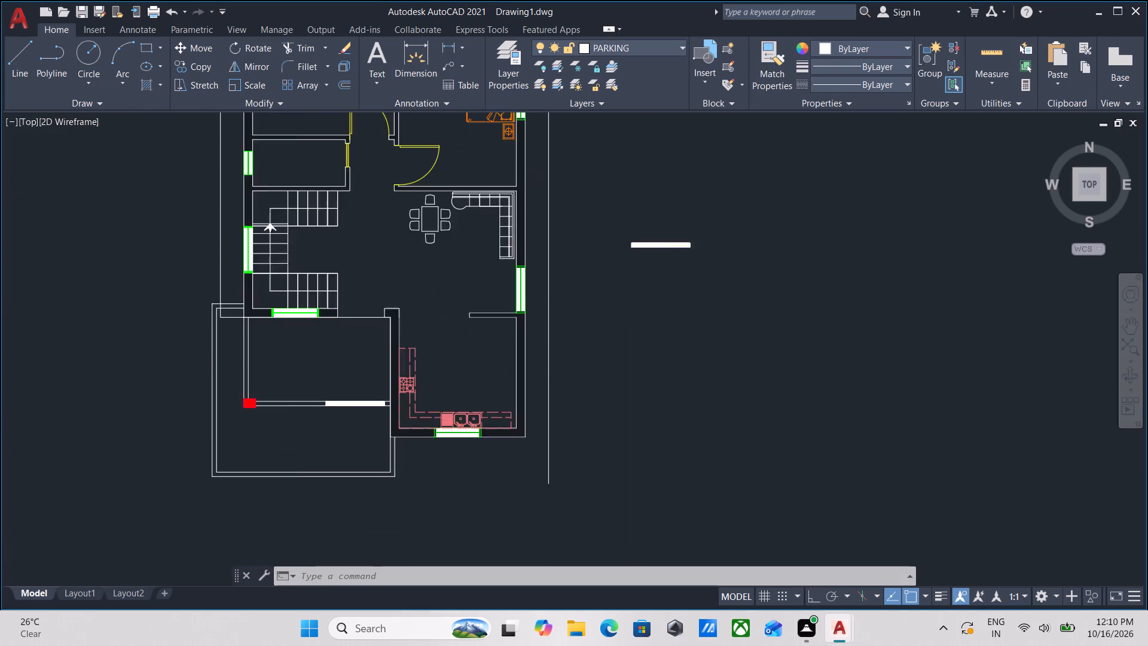
{"action": "scroll", "coordinate": [599, 318], "scroll_direction": "up", "scroll_amount": 1}
{"action": "middle_click_drag", "start_coordinate": [574, 233], "coordinate": [581, 127]}
{"action": "scroll", "coordinate": [583, 263], "scroll_direction": "down", "scroll_amount": 2}
Compare the kitchen, staircase and entrance areas of the coloured original plan with those of the second plan.
{"action": "middle_click_drag", "start_coordinate": [585, 261], "coordinate": [744, 172]}
{"action": "scroll", "coordinate": [213, 251], "scroll_direction": "down", "scroll_amount": 1}
{"action": "middle_click_drag", "start_coordinate": [220, 254], "coordinate": [258, 272]}
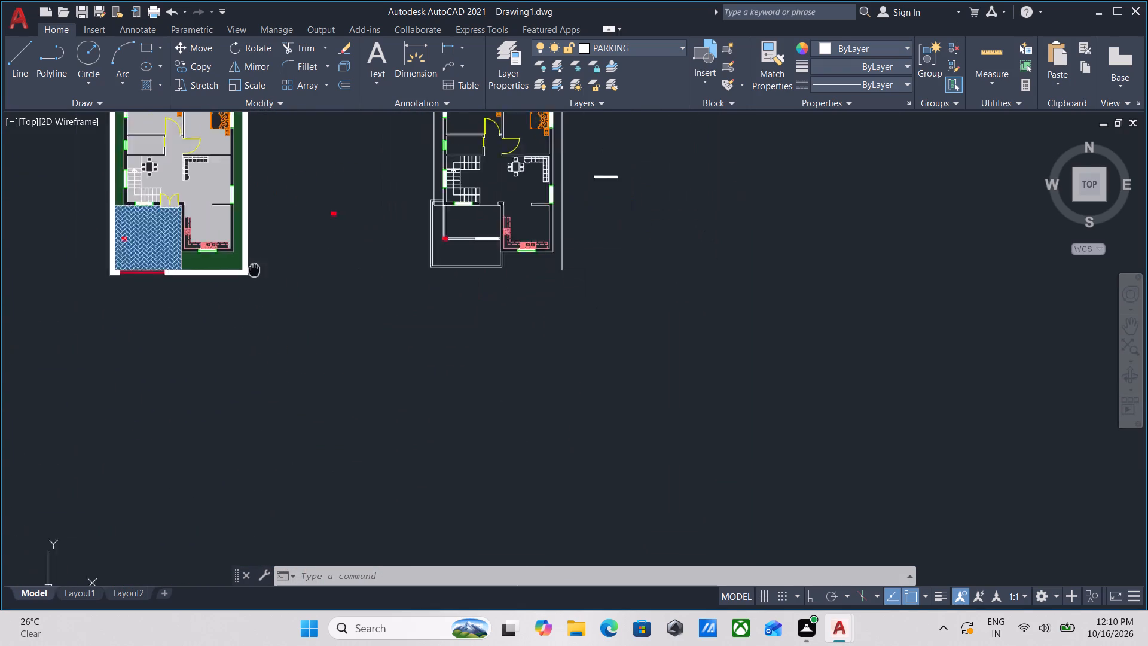
{"action": "middle_click_drag", "start_coordinate": [258, 272], "coordinate": [373, 325]}
{"action": "scroll", "coordinate": [274, 237], "scroll_direction": "up", "scroll_amount": 2}
{"action": "scroll", "coordinate": [441, 373], "scroll_direction": "up", "scroll_amount": 3}
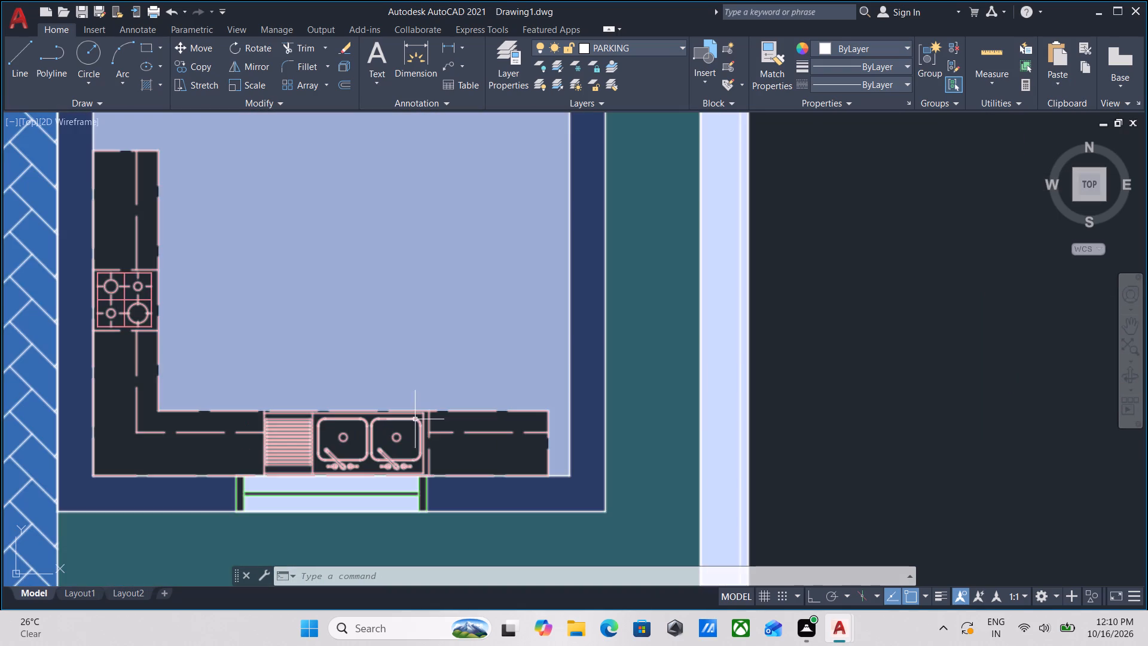
{"action": "middle_click_drag", "start_coordinate": [411, 413], "coordinate": [414, 322]}
{"action": "scroll", "coordinate": [432, 296], "scroll_direction": "down", "scroll_amount": 5}
{"action": "middle_click_drag", "start_coordinate": [448, 289], "coordinate": [319, 336]}
{"action": "scroll", "coordinate": [584, 324], "scroll_direction": "up", "scroll_amount": 2}
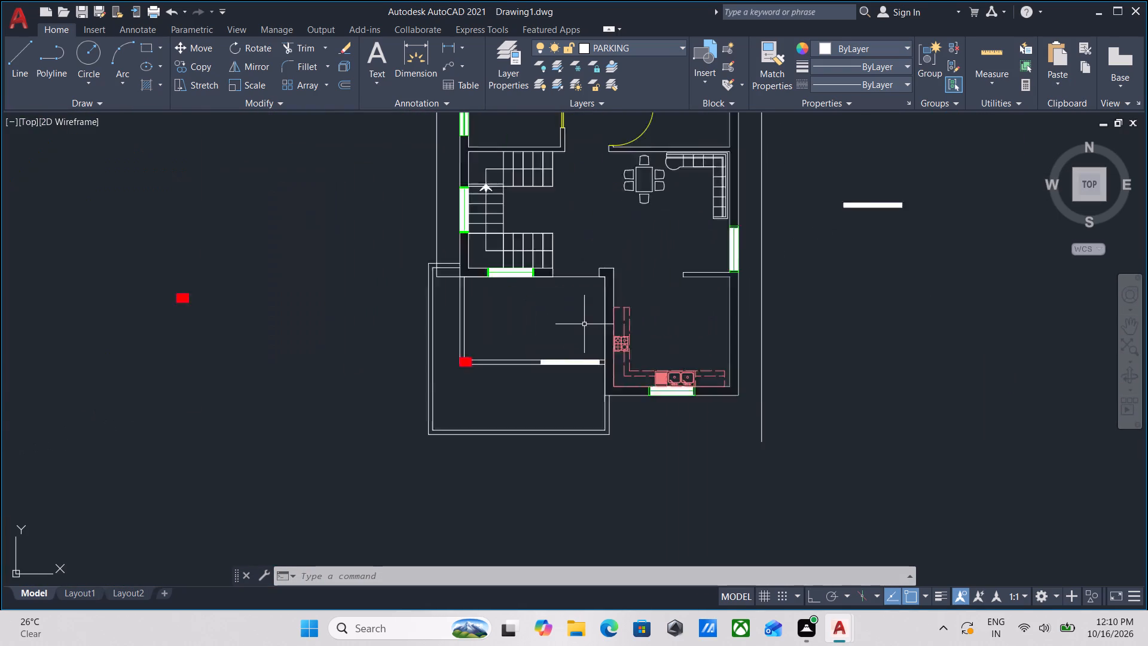
{"action": "scroll", "coordinate": [584, 324], "scroll_direction": "up", "scroll_amount": 1}
{"action": "scroll", "coordinate": [575, 315], "scroll_direction": "down", "scroll_amount": 3}
{"action": "middle_click_drag", "start_coordinate": [541, 304], "coordinate": [404, 292]}
{"action": "scroll", "coordinate": [35, 263], "scroll_direction": "up", "scroll_amount": 3}
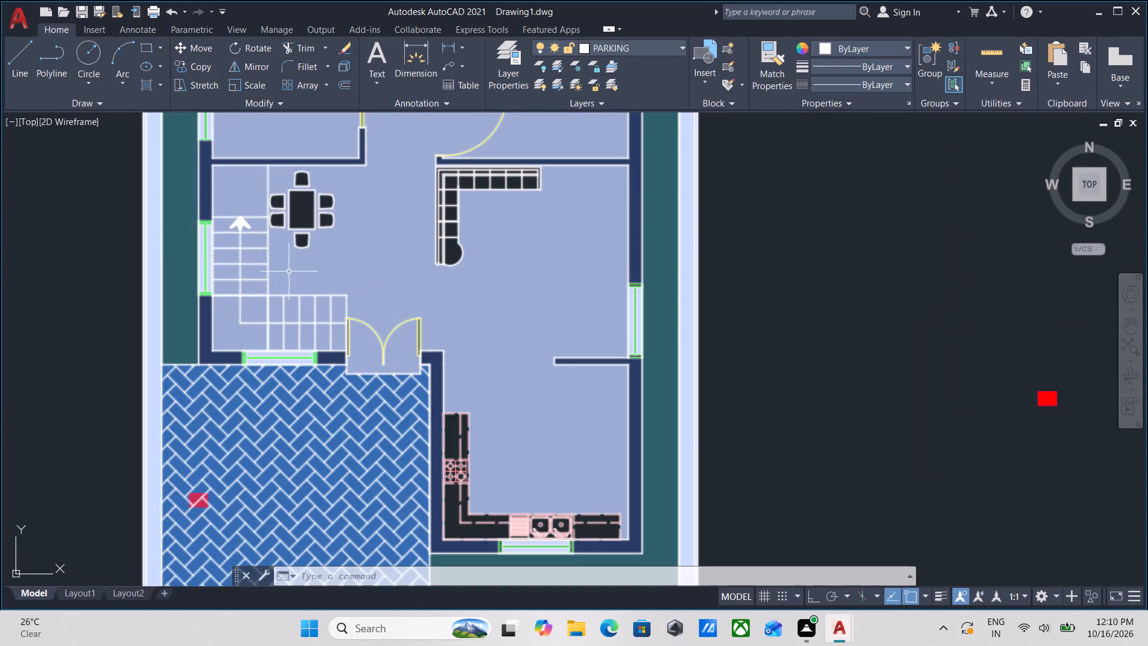
{"action": "middle_click_drag", "start_coordinate": [283, 257], "coordinate": [14, 260]}
{"action": "scroll", "coordinate": [371, 272], "scroll_direction": "down", "scroll_amount": 3}
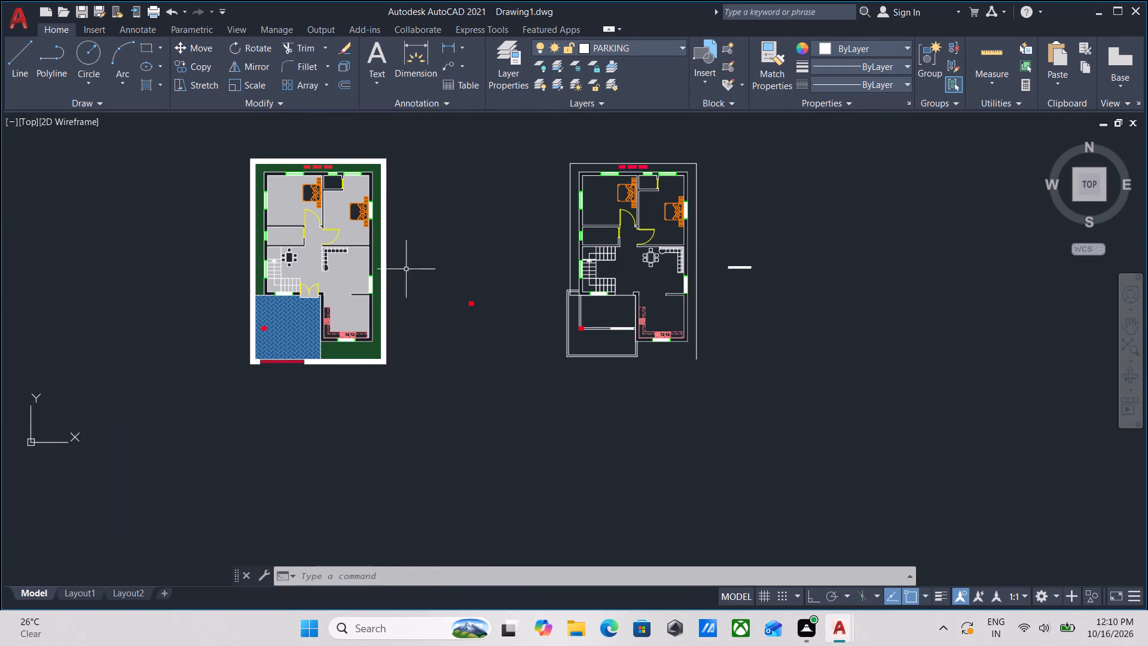
{"action": "scroll", "coordinate": [668, 306], "scroll_direction": "up", "scroll_amount": 3}
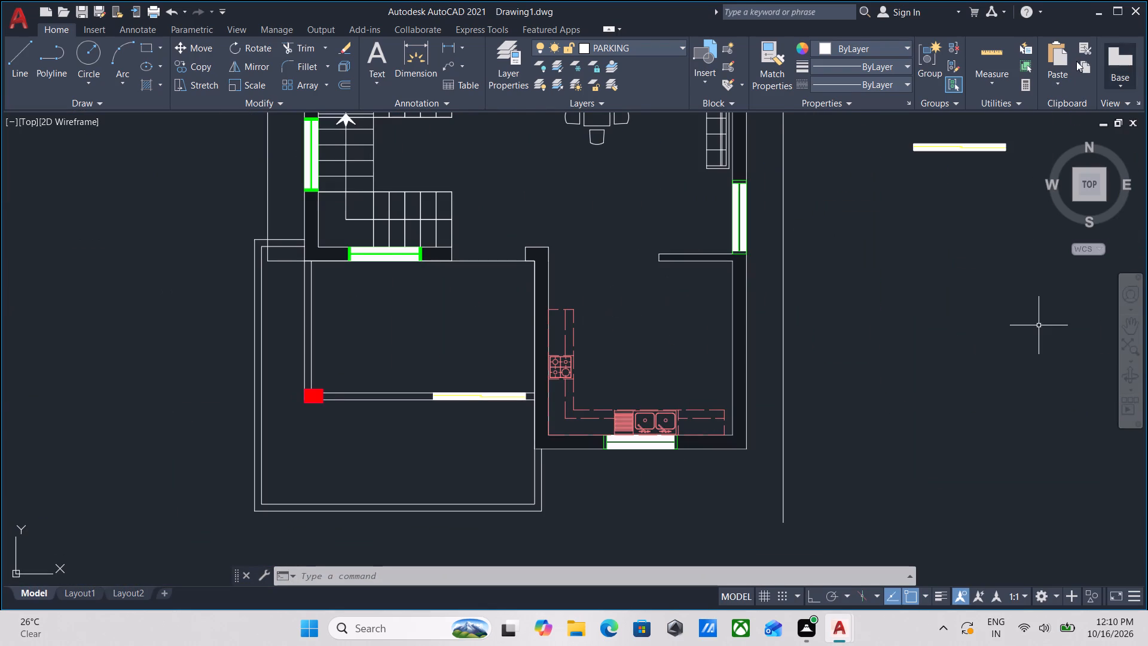
Examine the yellow sliding panel in the thin wall and the open area east of the second plan.
{"action": "scroll", "coordinate": [541, 385], "scroll_direction": "up", "scroll_amount": 3}
{"action": "middle_click_drag", "start_coordinate": [450, 377], "coordinate": [600, 239]}
{"action": "scroll", "coordinate": [546, 351], "scroll_direction": "up", "scroll_amount": 3}
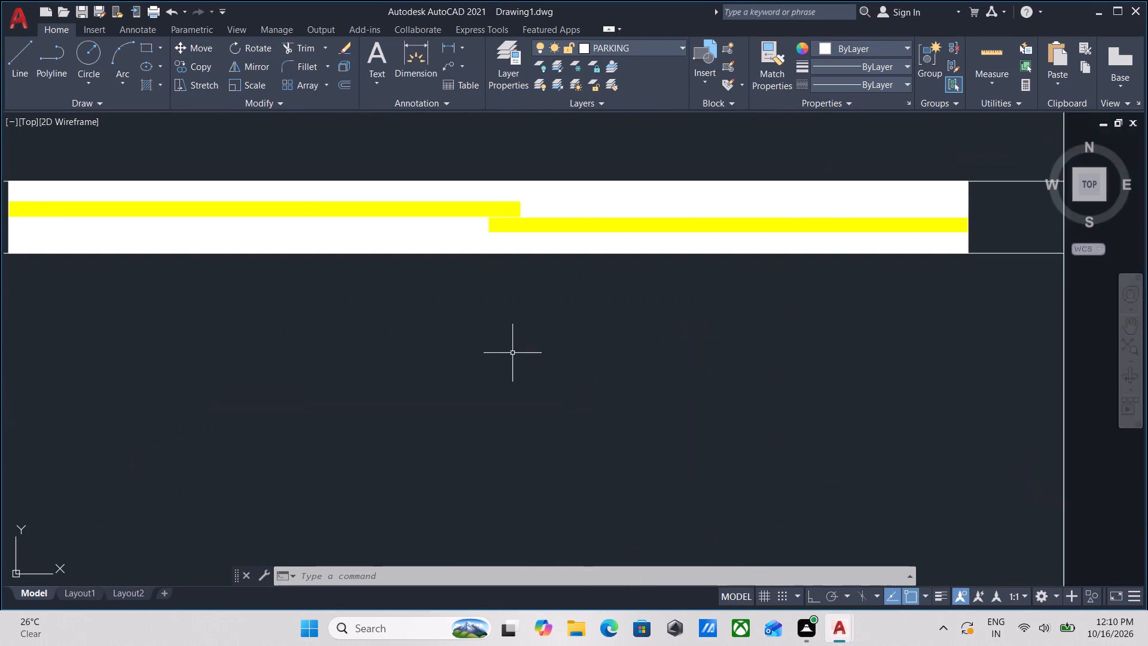
{"action": "scroll", "coordinate": [536, 295], "scroll_direction": "down", "scroll_amount": 2}
{"action": "middle_click_drag", "start_coordinate": [541, 292], "coordinate": [613, 270]}
{"action": "scroll", "coordinate": [613, 270], "scroll_direction": "up", "scroll_amount": 1}
{"action": "scroll", "coordinate": [630, 263], "scroll_direction": "down", "scroll_amount": 3}
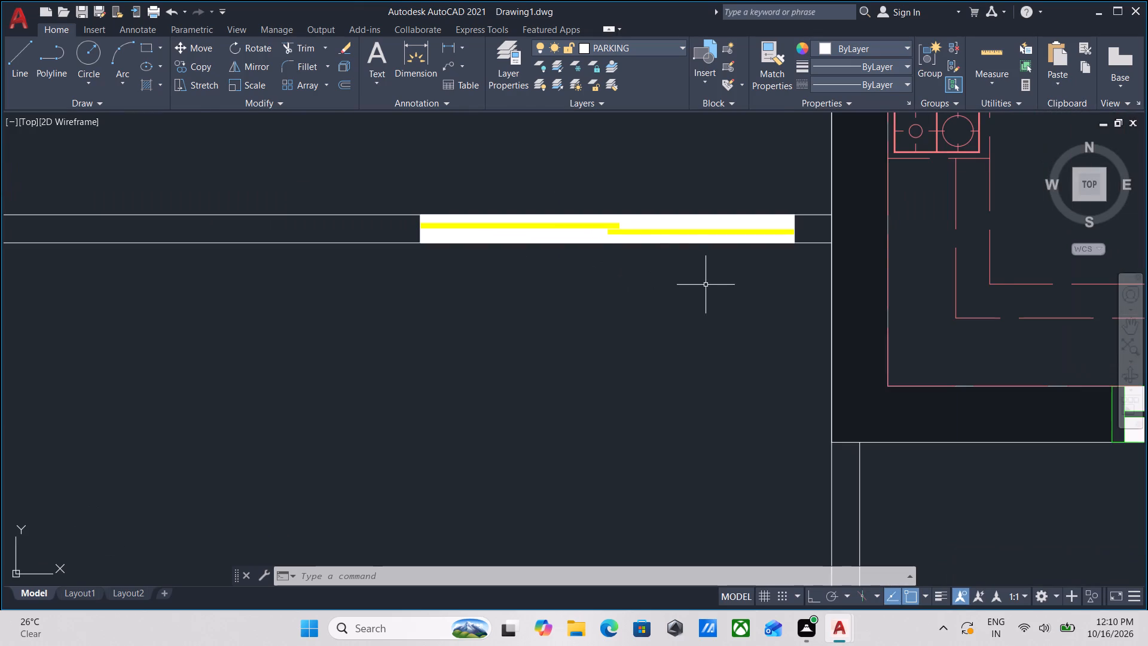
{"action": "middle_click_drag", "start_coordinate": [707, 285], "coordinate": [524, 220]}
{"action": "scroll", "coordinate": [796, 248], "scroll_direction": "down", "scroll_amount": 1}
{"action": "middle_click_drag", "start_coordinate": [796, 248], "coordinate": [548, 231]}
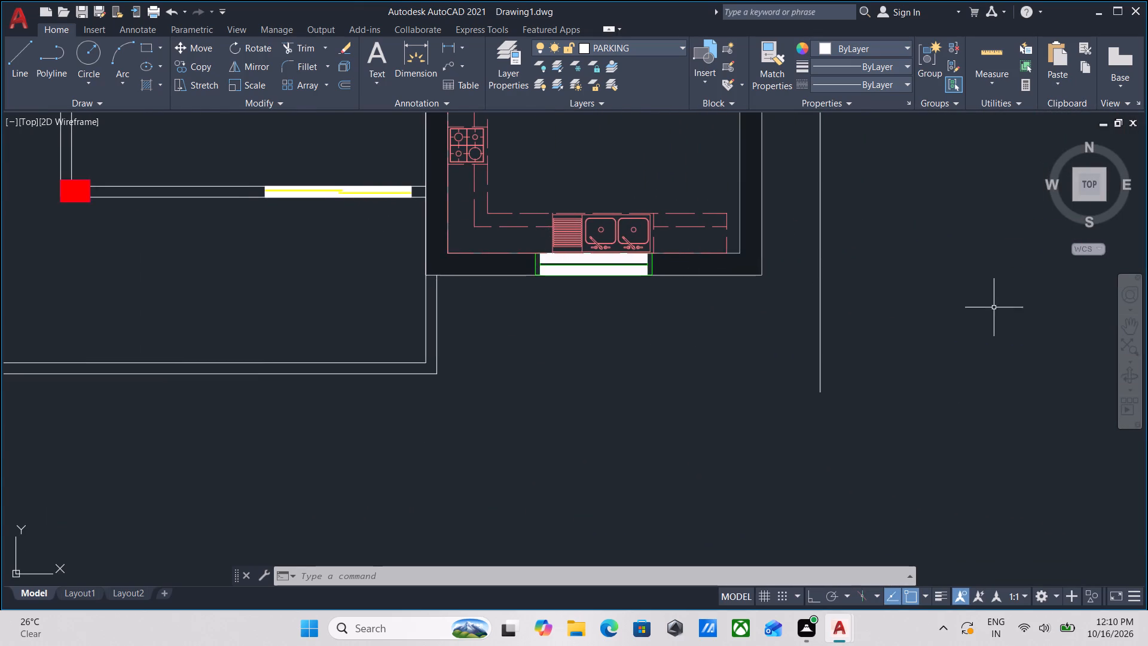
{"action": "middle_click_drag", "start_coordinate": [1018, 310], "coordinate": [747, 307]}
{"action": "scroll", "coordinate": [807, 276], "scroll_direction": "down", "scroll_amount": 1}
{"action": "middle_click_drag", "start_coordinate": [805, 276], "coordinate": [728, 307]}
{"action": "scroll", "coordinate": [743, 295], "scroll_direction": "down", "scroll_amount": 2}
{"action": "middle_click_drag", "start_coordinate": [740, 301], "coordinate": [735, 307]}
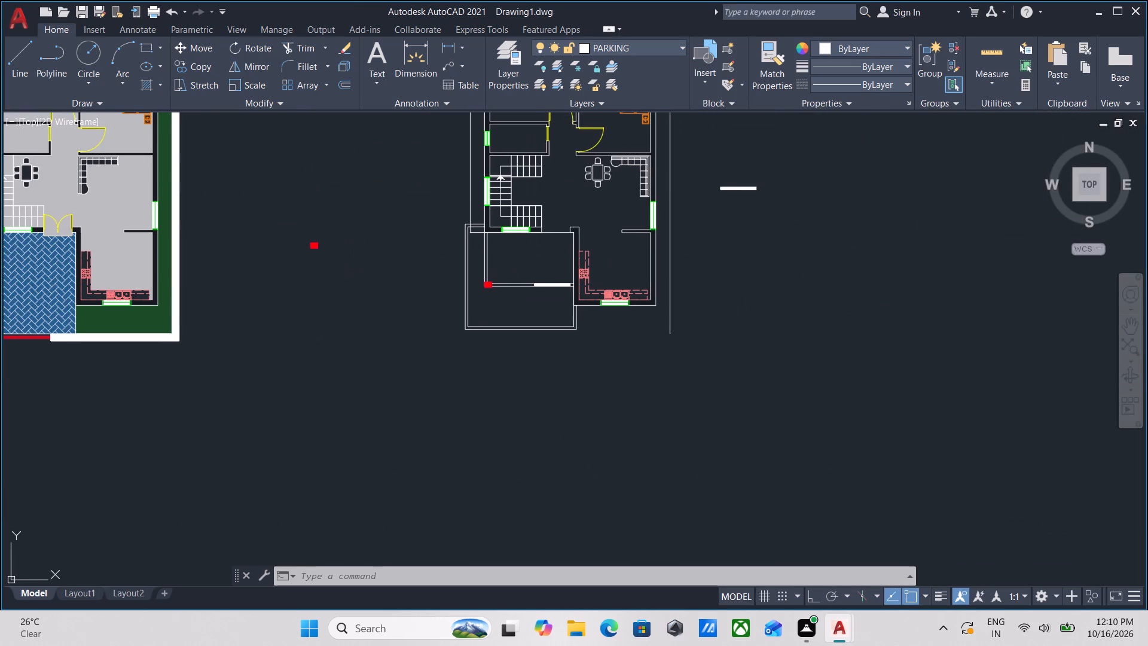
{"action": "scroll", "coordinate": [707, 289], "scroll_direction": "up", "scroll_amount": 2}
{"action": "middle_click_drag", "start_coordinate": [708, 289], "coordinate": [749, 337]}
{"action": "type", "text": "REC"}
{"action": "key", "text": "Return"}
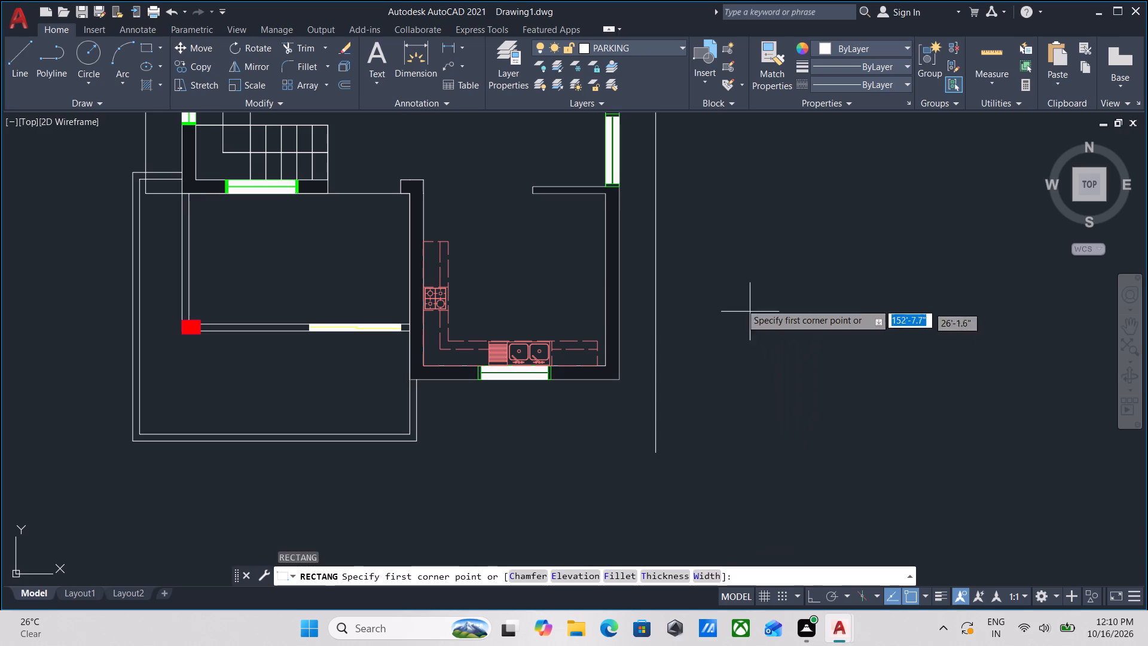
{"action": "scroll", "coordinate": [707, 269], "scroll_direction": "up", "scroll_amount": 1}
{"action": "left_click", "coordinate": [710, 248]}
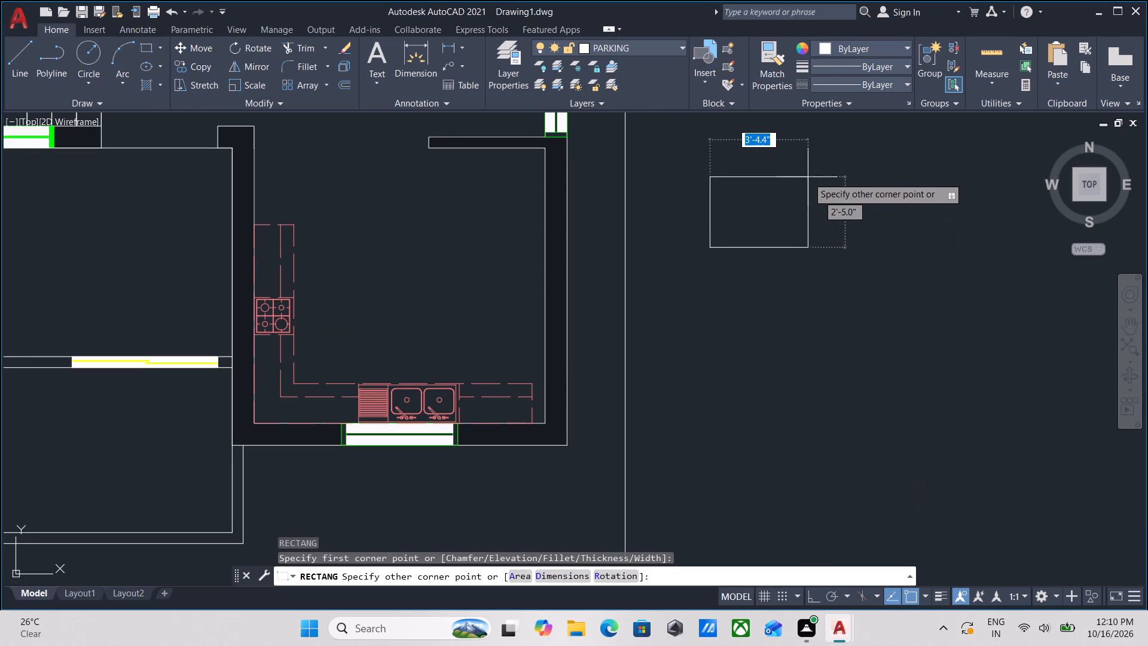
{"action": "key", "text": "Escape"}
Make WINDOWS the current layer, keeping green (3) as its colour.
{"action": "left_click", "coordinate": [657, 53]}
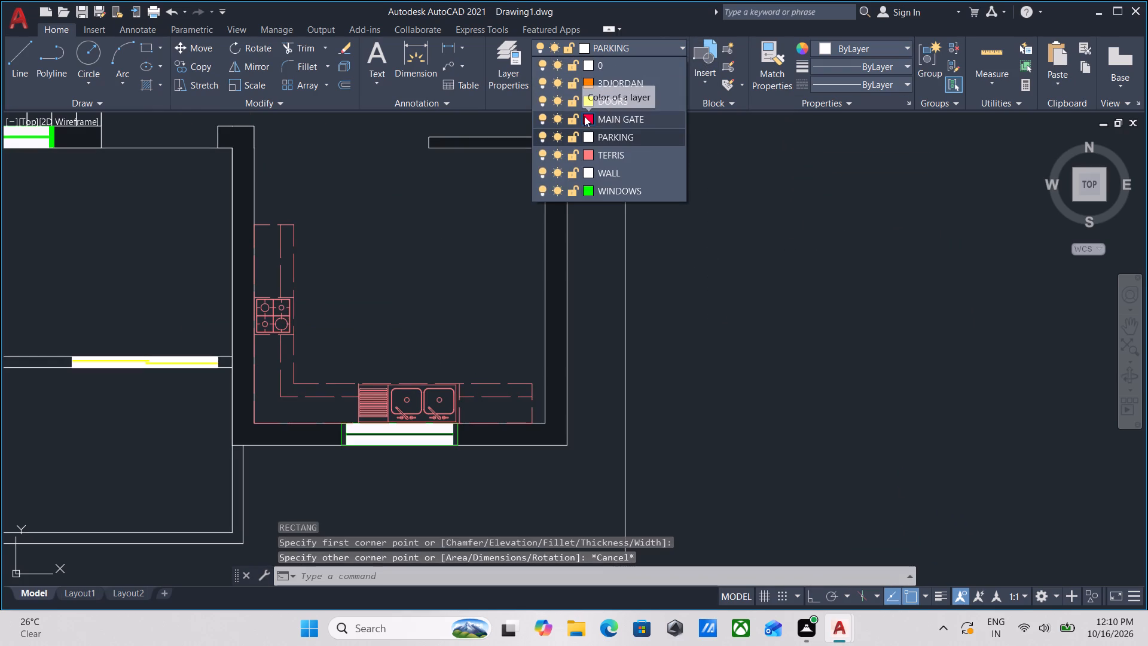
{"action": "left_click", "coordinate": [587, 189]}
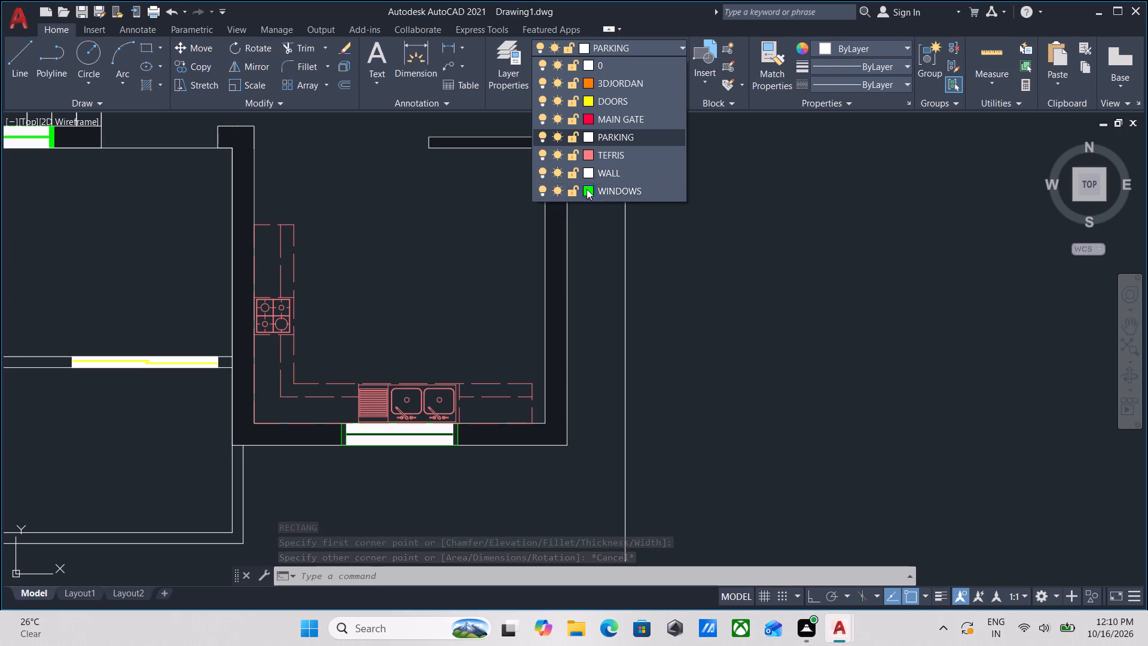
{"action": "scroll", "coordinate": [809, 250], "scroll_direction": "down", "scroll_amount": 2}
{"action": "left_click", "coordinate": [547, 423]}
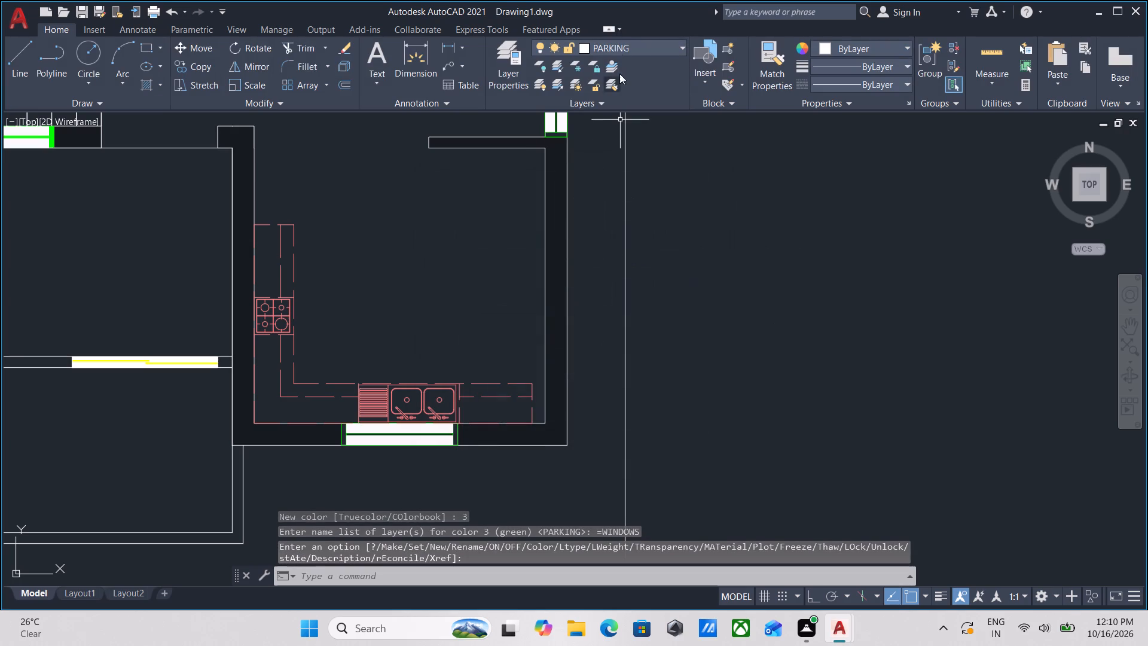
{"action": "left_click", "coordinate": [640, 43]}
{"action": "left_click", "coordinate": [642, 185]}
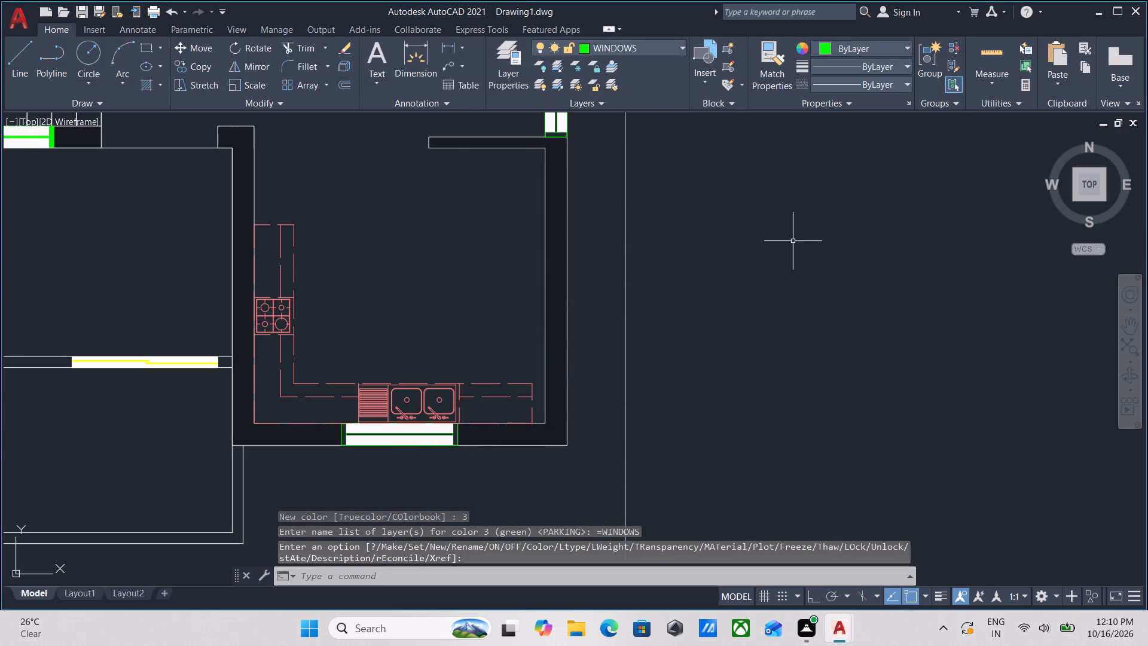
Draw a 4' by 4.5" rectangle in the empty area east of the second plan's kitchen.
{"action": "scroll", "coordinate": [808, 244], "scroll_direction": "down", "scroll_amount": 2}
{"action": "middle_click_drag", "start_coordinate": [803, 239], "coordinate": [779, 218]}
{"action": "type", "text": "REC"}
{"action": "key", "text": "Return"}
{"action": "left_click", "coordinate": [823, 259]}
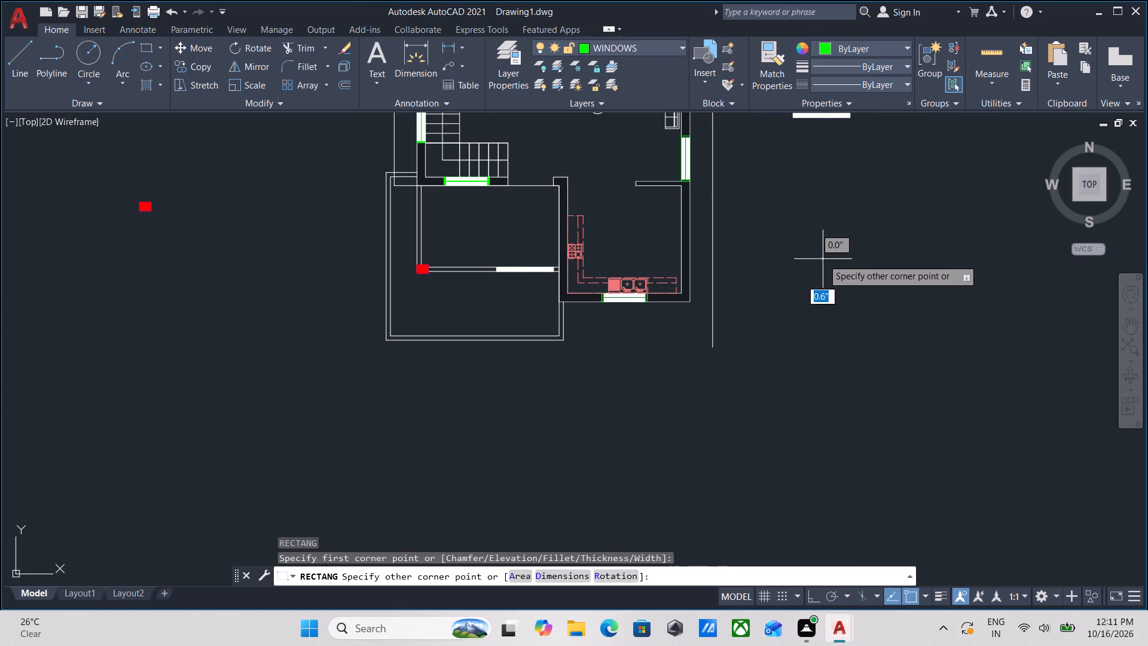
{"action": "scroll", "coordinate": [887, 300], "scroll_direction": "up", "scroll_amount": 2}
{"action": "middle_click_drag", "start_coordinate": [912, 238], "coordinate": [933, 291]}
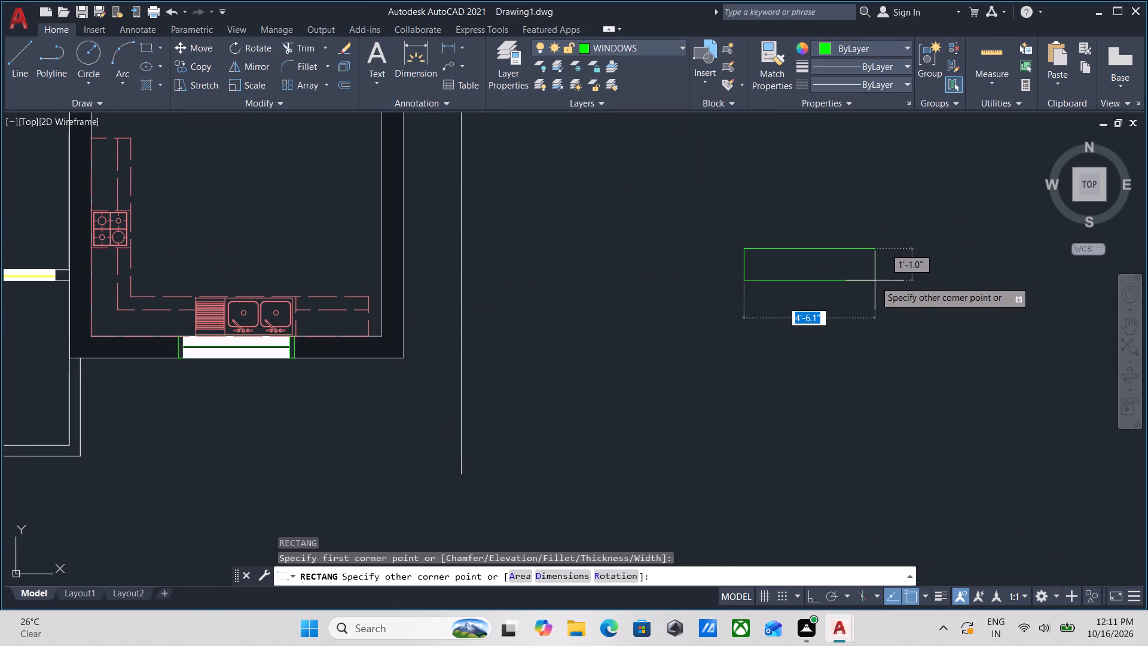
{"action": "key", "text": "4"}
{"action": "key", "text": "apostrophe"}
{"action": "key", "text": "Tab"}
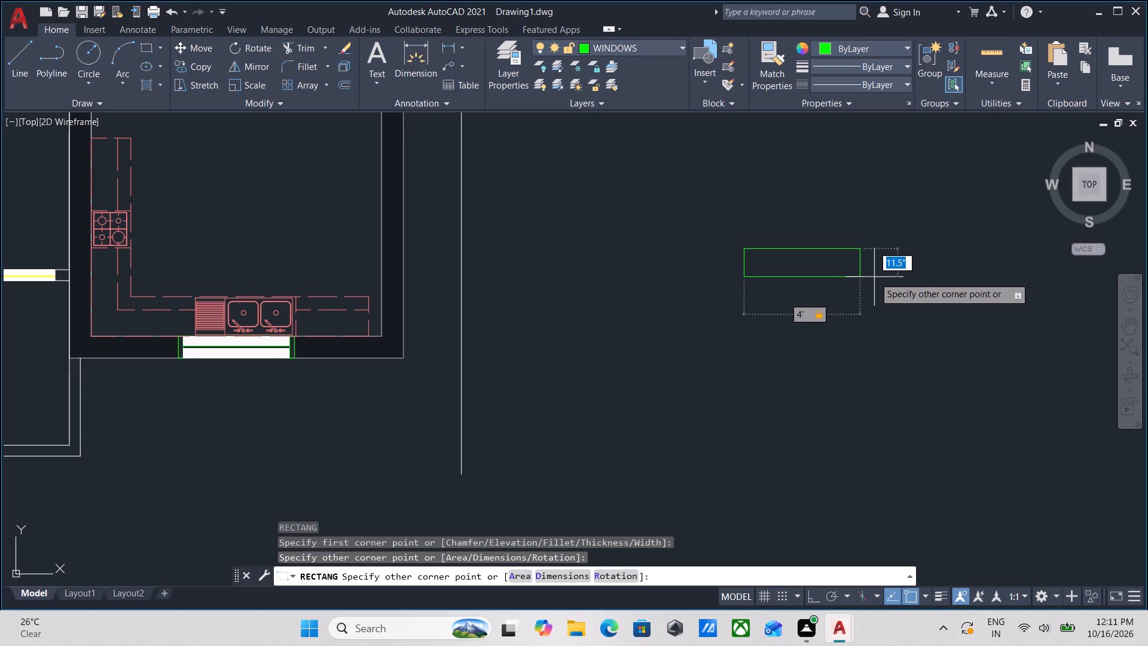
{"action": "type", "text": "4.5"}
{"action": "key", "text": "shift+quotedbl"}
{"action": "key", "text": "Return"}
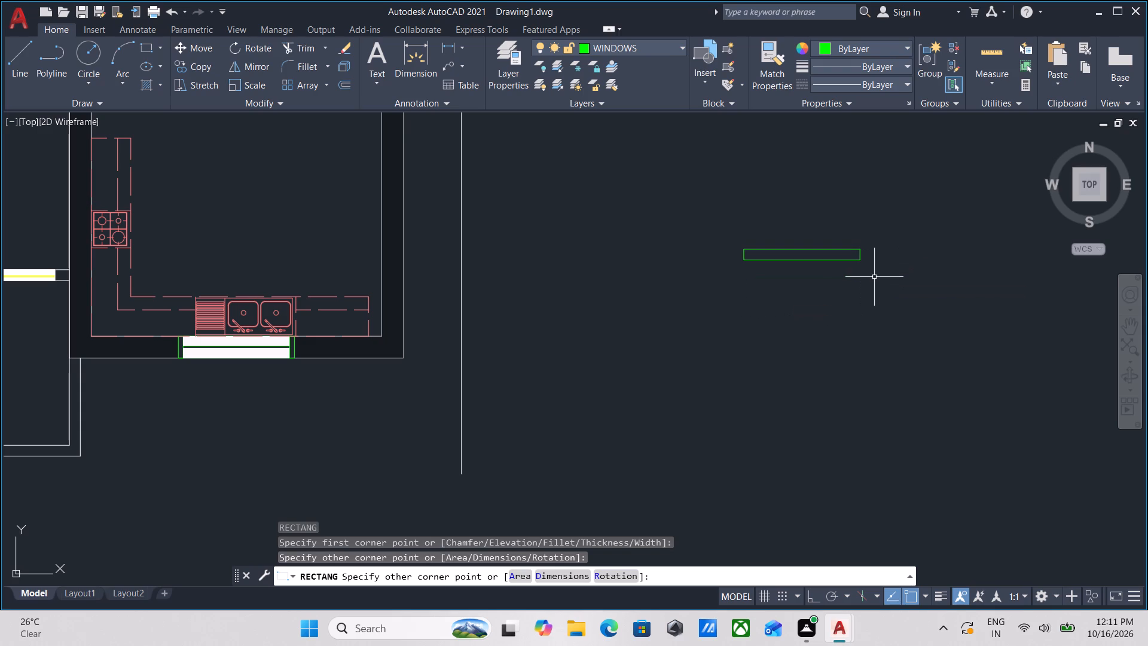
Explode the green 4' by 4.5" rectangle into separate lines.
{"action": "scroll", "coordinate": [773, 243], "scroll_direction": "up", "scroll_amount": 2}
{"action": "middle_click_drag", "start_coordinate": [783, 240], "coordinate": [470, 277]}
{"action": "scroll", "coordinate": [506, 311], "scroll_direction": "up", "scroll_amount": 2}
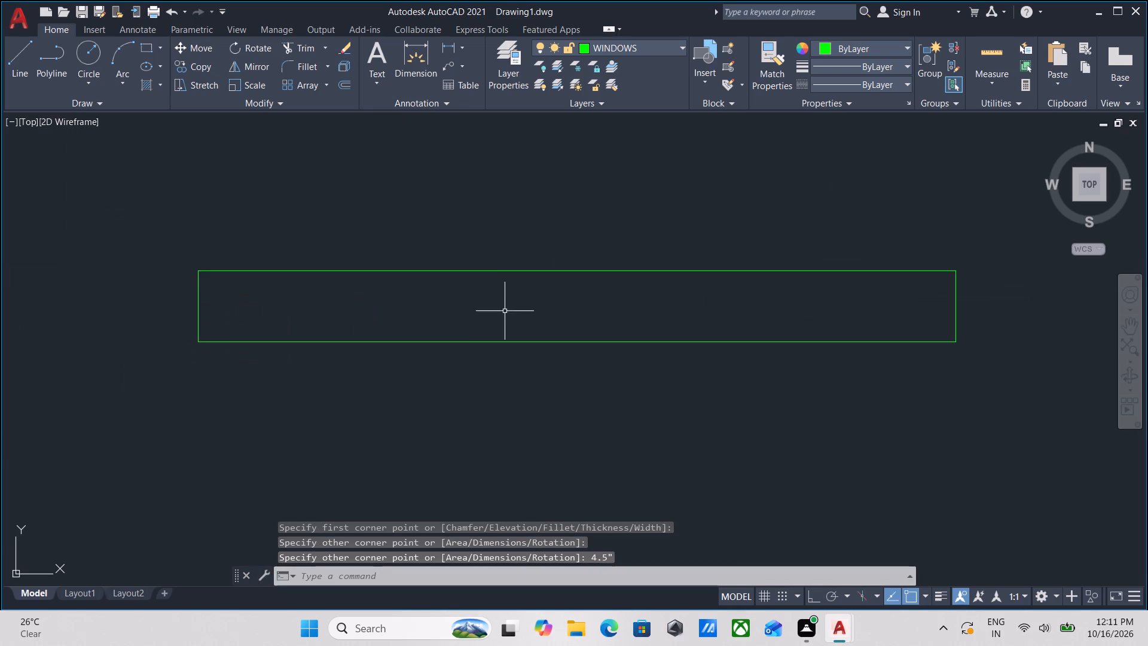
{"action": "middle_click_drag", "start_coordinate": [457, 318], "coordinate": [549, 377]}
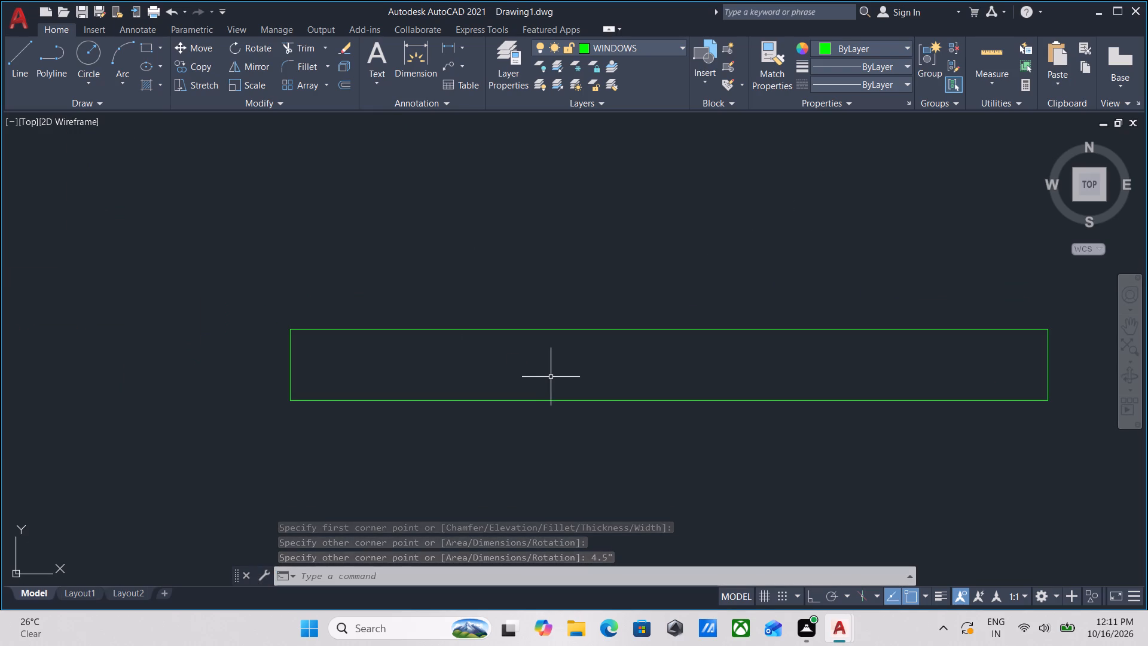
{"action": "scroll", "coordinate": [1030, 379], "scroll_direction": "up", "scroll_amount": 2}
{"action": "middle_click_drag", "start_coordinate": [1058, 369], "coordinate": [1014, 367]}
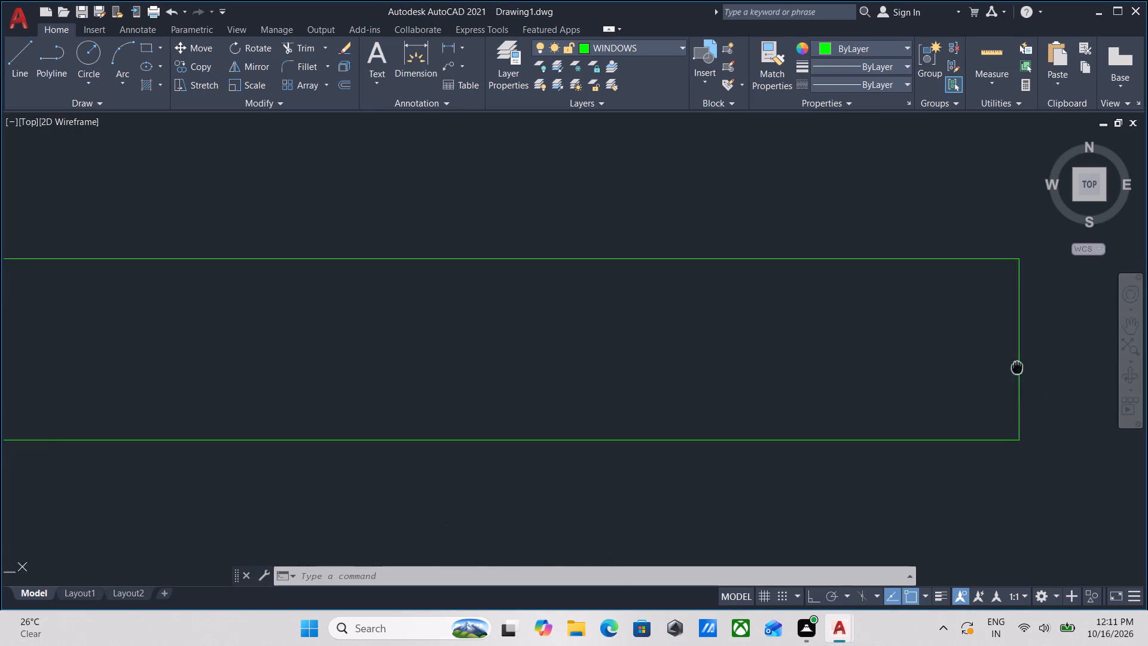
{"action": "middle_click_drag", "start_coordinate": [1014, 367], "coordinate": [1012, 367]}
{"action": "left_click_drag", "start_coordinate": [1073, 364], "coordinate": [1027, 356]}
{"action": "left_click", "coordinate": [899, 327]}
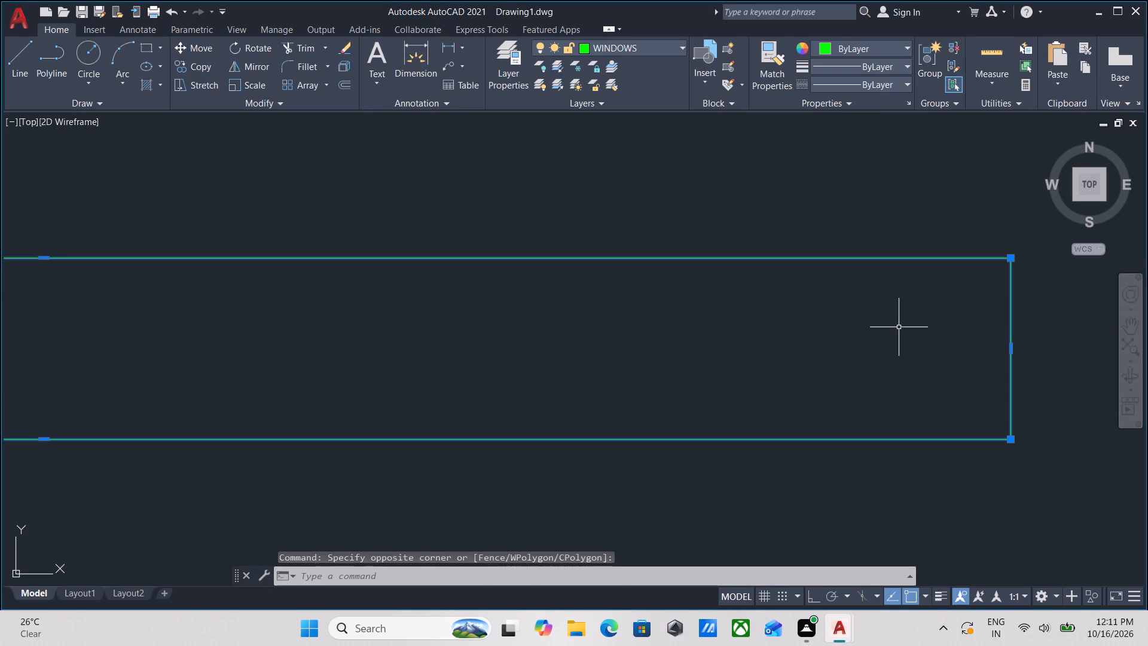
{"action": "key", "text": "x"}
{"action": "key", "text": "Return"}
Offset the rectangle's short east edge 2" inward.
{"action": "left_click_drag", "start_coordinate": [1057, 352], "coordinate": [1042, 347]}
{"action": "left_click", "coordinate": [924, 316]}
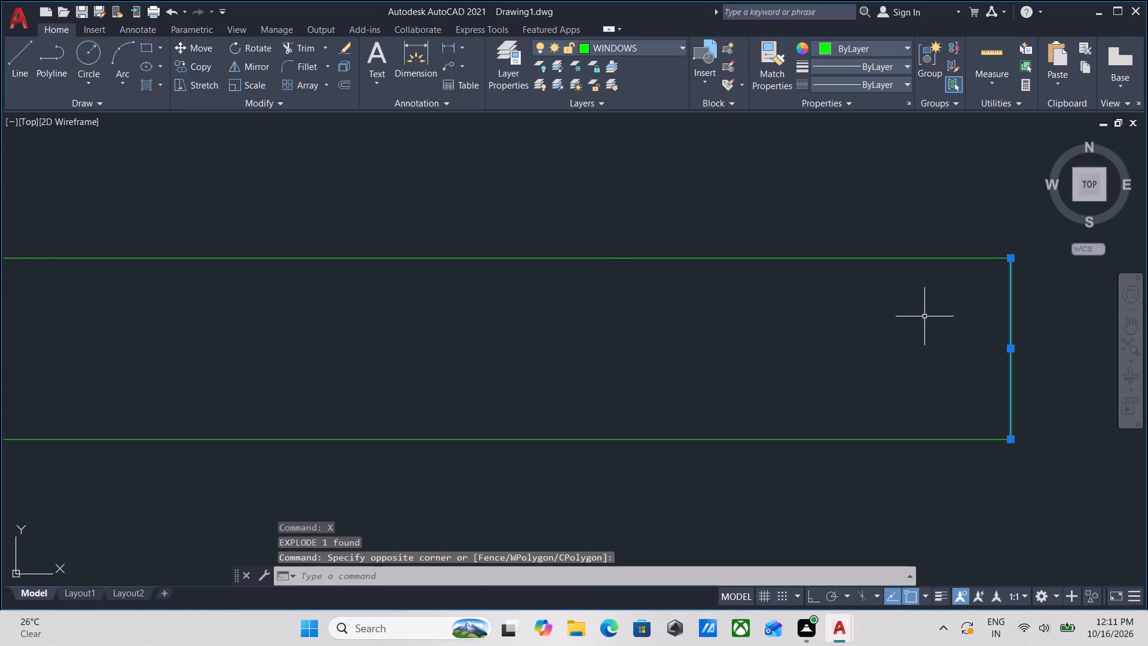
{"action": "key", "text": "o"}
{"action": "key", "text": "Return"}
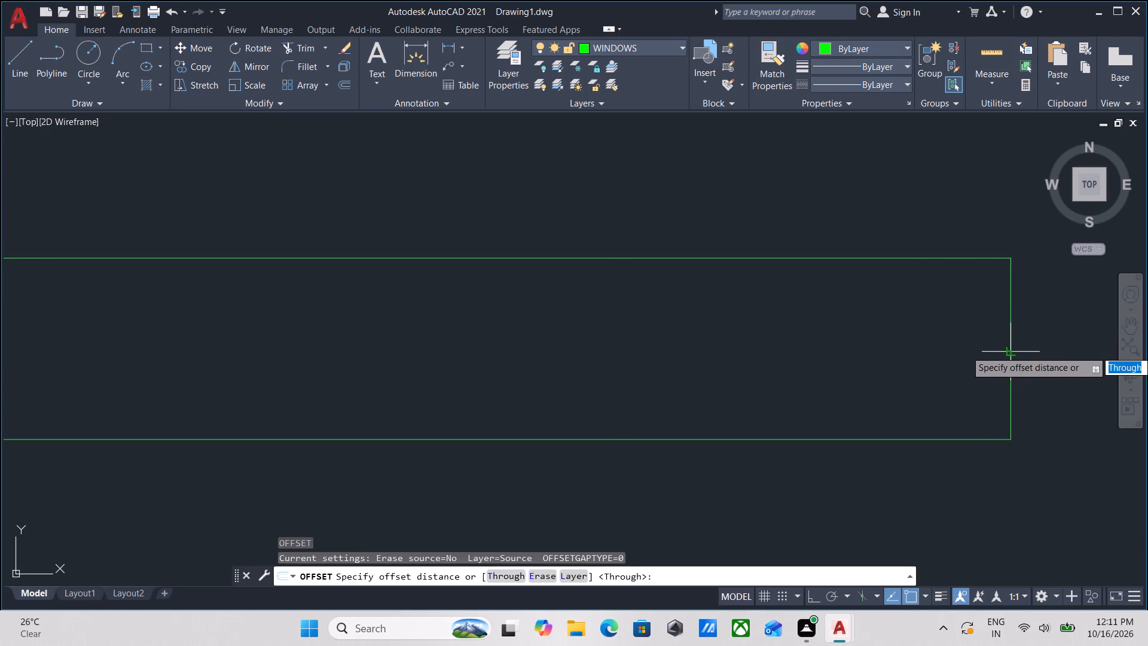
{"action": "left_click", "coordinate": [1008, 351]}
{"action": "left_click", "coordinate": [897, 339]}
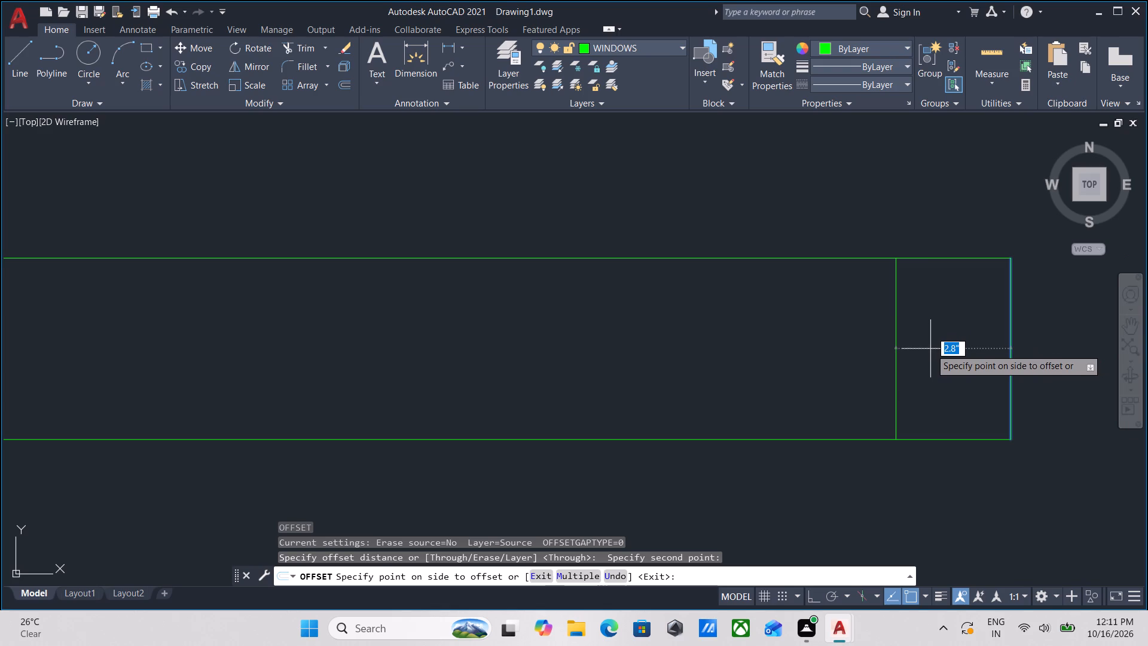
{"action": "key", "text": "2"}
{"action": "key", "text": "shift+quotedbl"}
{"action": "key", "text": "Return"}
Offset the rectangle's short west edge 2" inward.
{"action": "scroll", "coordinate": [930, 349], "scroll_direction": "up", "scroll_amount": 1}
{"action": "scroll", "coordinate": [927, 348], "scroll_direction": "down", "scroll_amount": 2}
{"action": "middle_click_drag", "start_coordinate": [625, 316], "coordinate": [808, 318]}
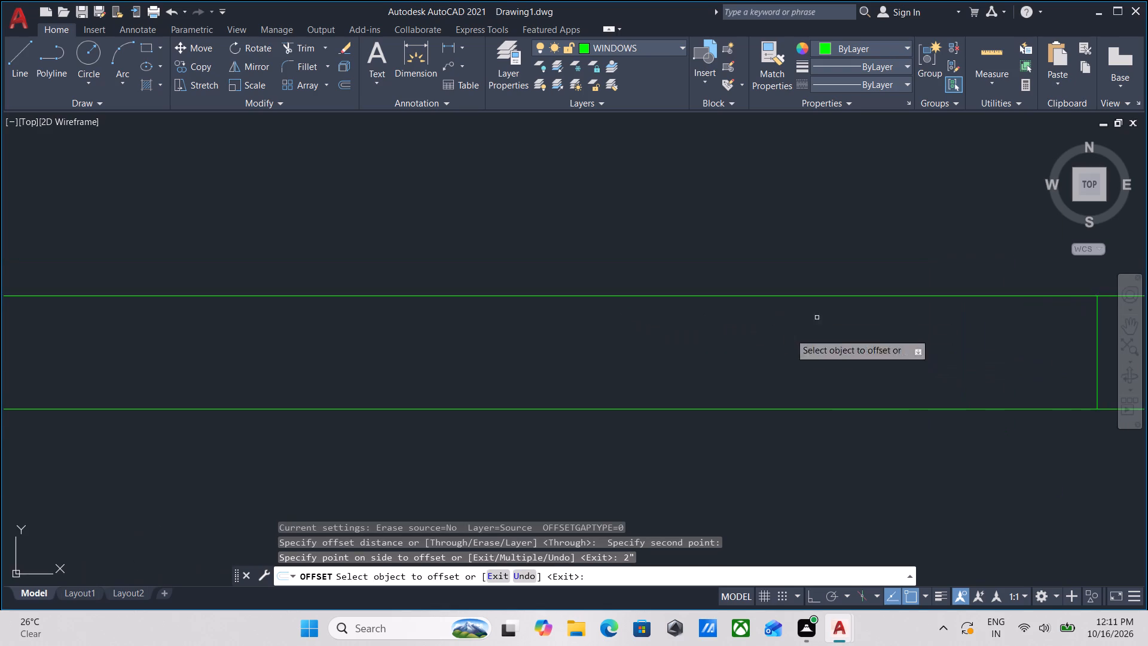
{"action": "middle_click_drag", "start_coordinate": [427, 355], "coordinate": [758, 325]}
{"action": "left_click", "coordinate": [270, 322]}
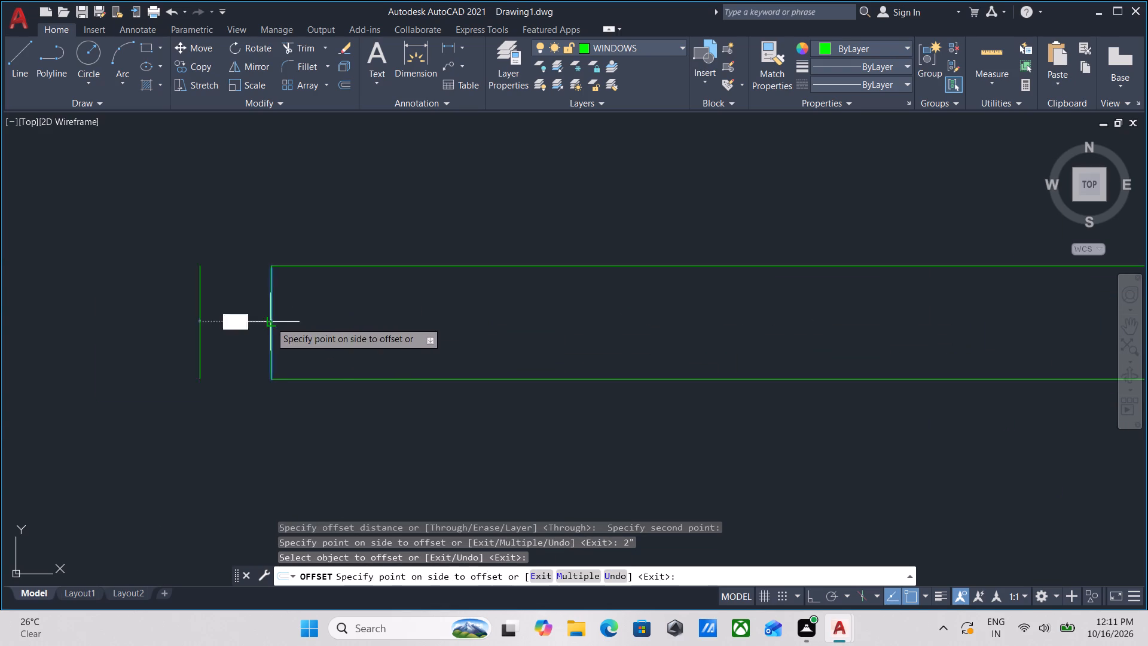
{"action": "key", "text": "2"}
{"action": "key", "text": "Return"}
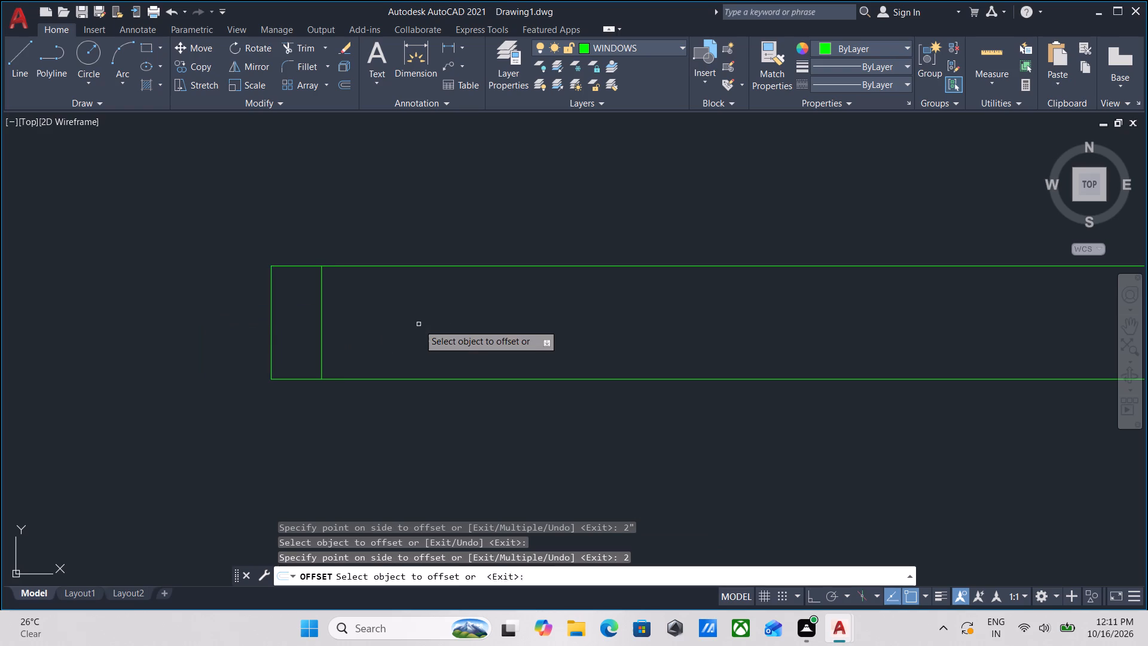
{"action": "key", "text": "Escape"}
Draw a horizontal centre line joining the midpoints of the two inner offset edges of the window symbol.
{"action": "middle_click_drag", "start_coordinate": [459, 316], "coordinate": [447, 326]}
{"action": "key", "text": "l"}
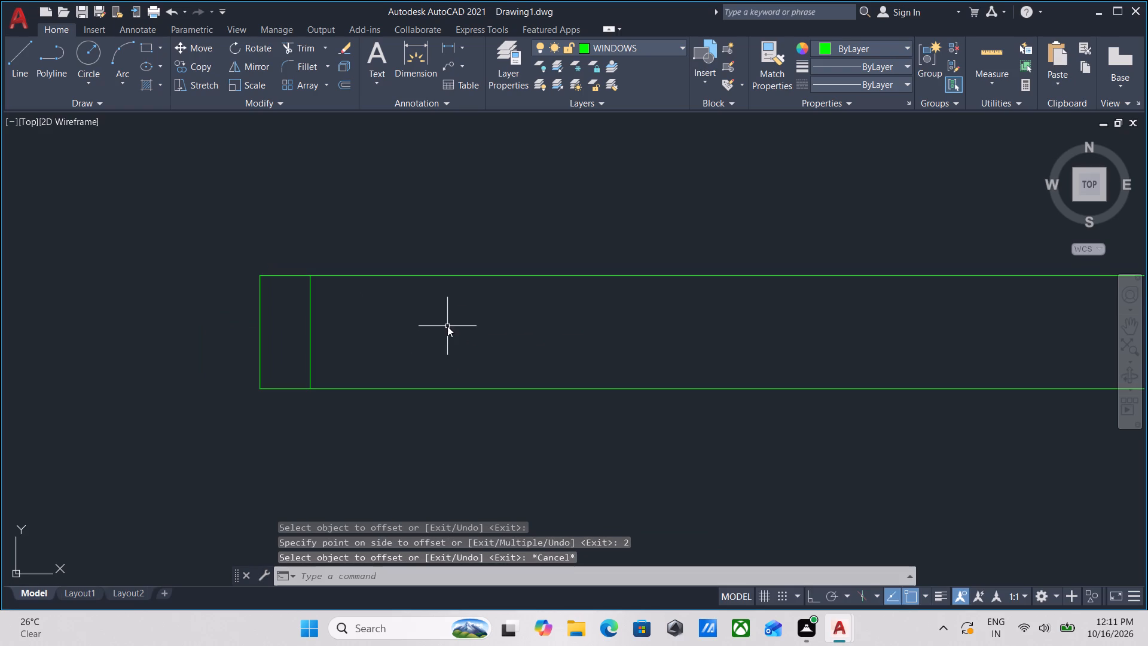
{"action": "key", "text": "Return"}
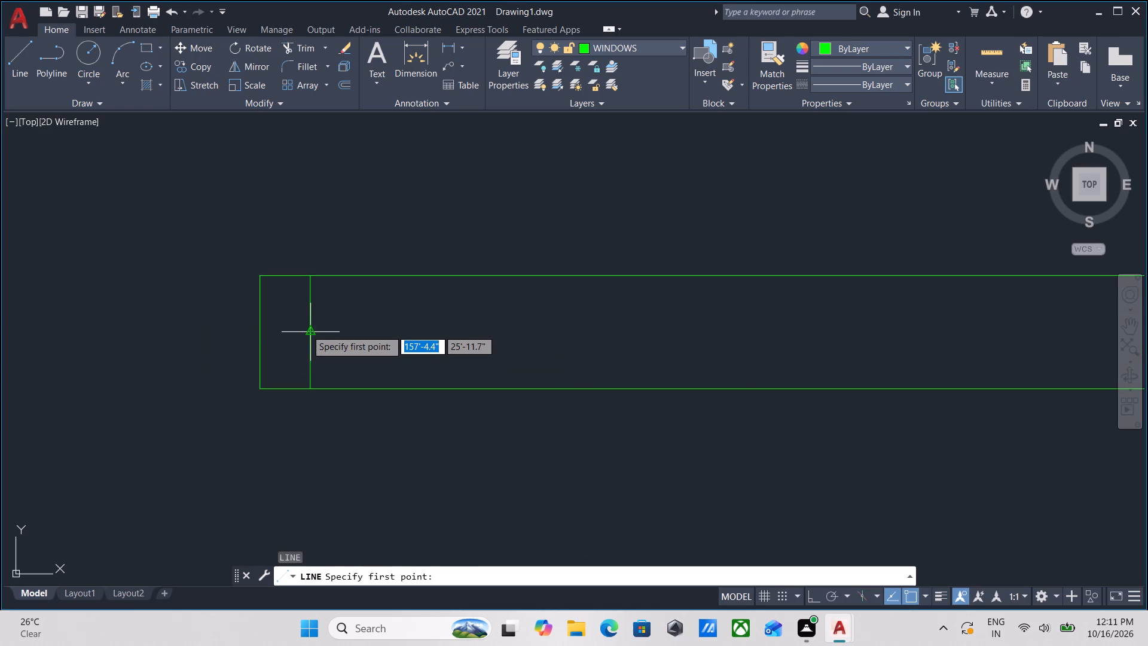
{"action": "left_click", "coordinate": [306, 330]}
{"action": "middle_click_drag", "start_coordinate": [799, 343], "coordinate": [341, 356]}
{"action": "middle_click_drag", "start_coordinate": [868, 331], "coordinate": [664, 343]}
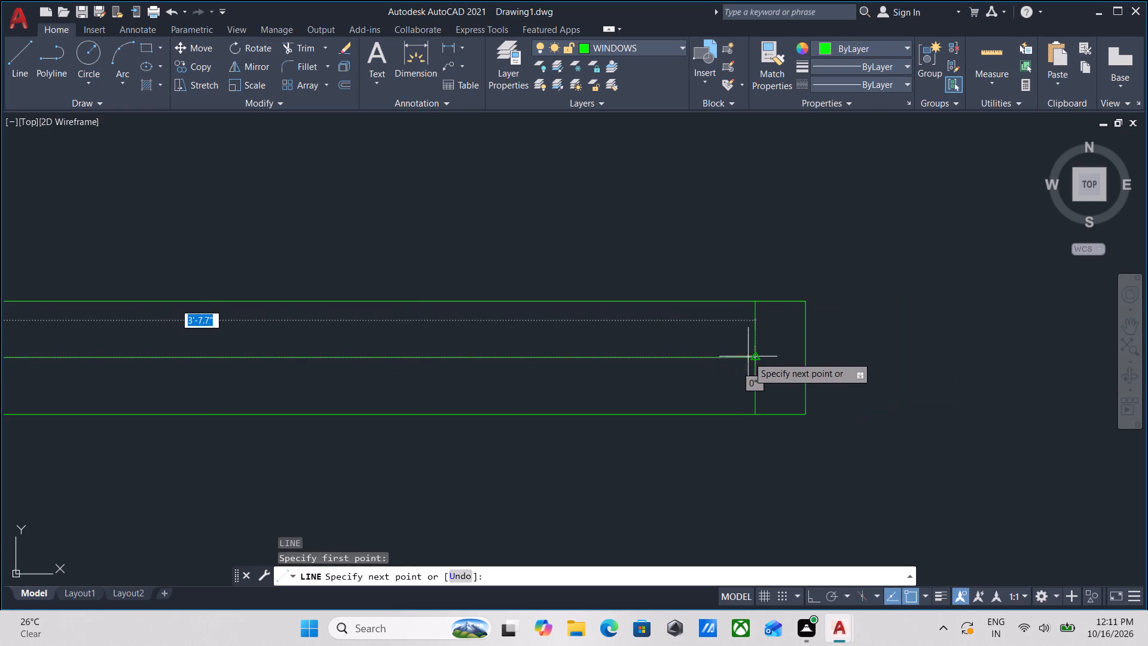
{"action": "left_click", "coordinate": [755, 356]}
{"action": "key", "text": "Escape"}
Offset the window symbol's centre line about 0.6" to both its north and south sides.
{"action": "left_click", "coordinate": [651, 363]}
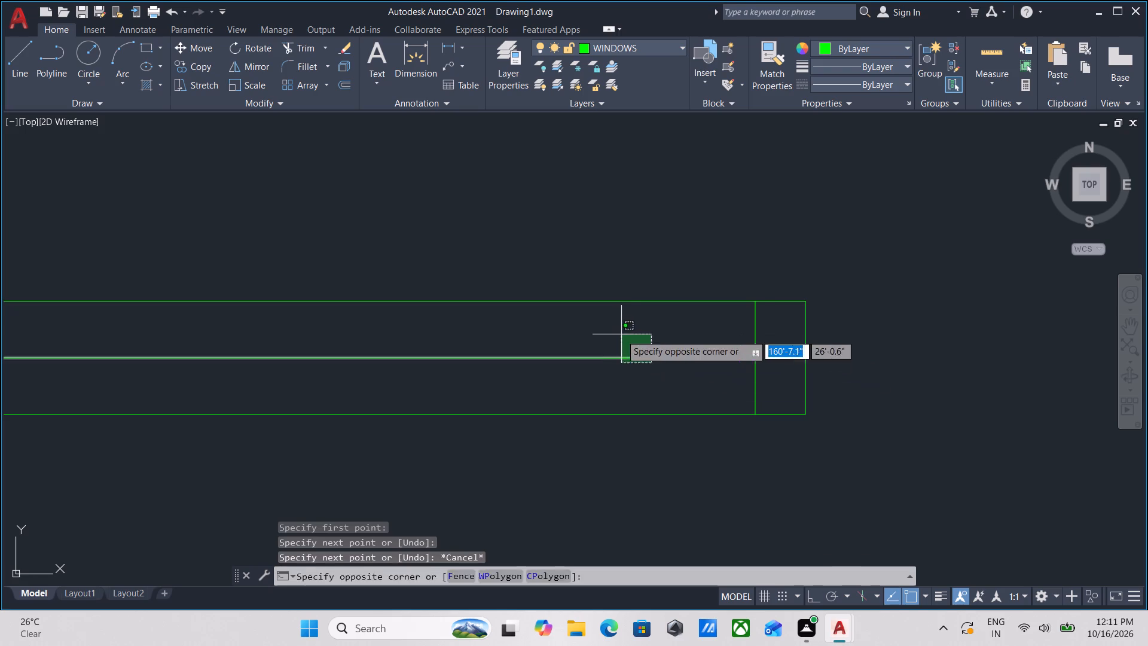
{"action": "left_click", "coordinate": [621, 334]}
{"action": "key", "text": "o"}
{"action": "key", "text": "Return"}
{"action": "middle_click_drag", "start_coordinate": [469, 351], "coordinate": [812, 355]}
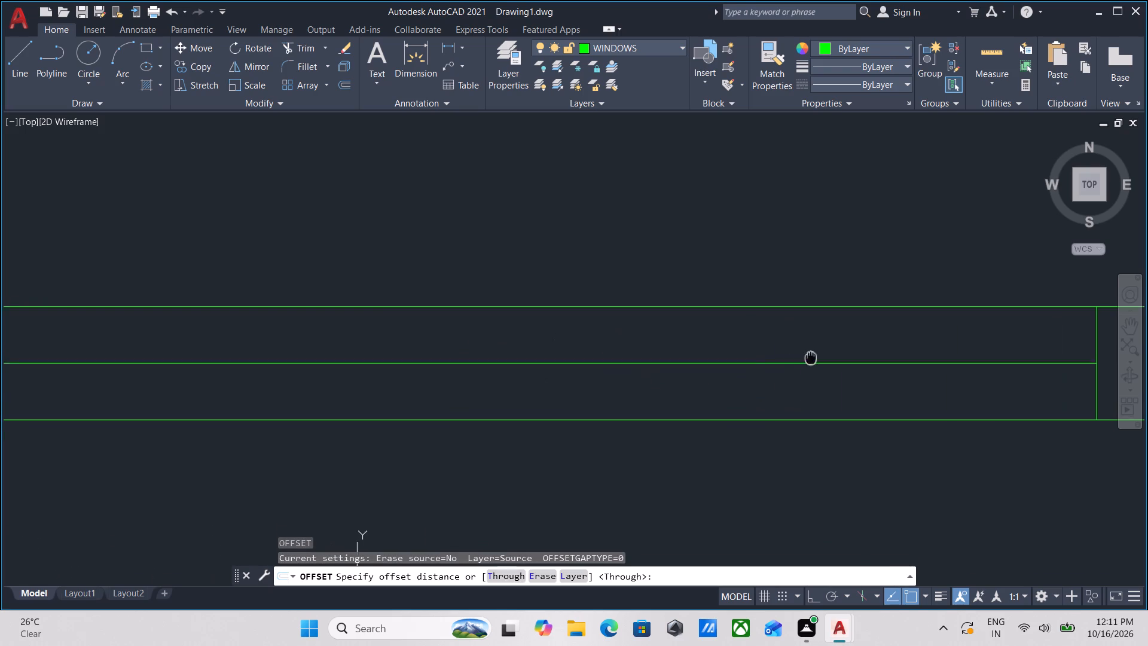
{"action": "middle_click_drag", "start_coordinate": [812, 355], "coordinate": [813, 355]}
{"action": "left_click", "coordinate": [548, 362]}
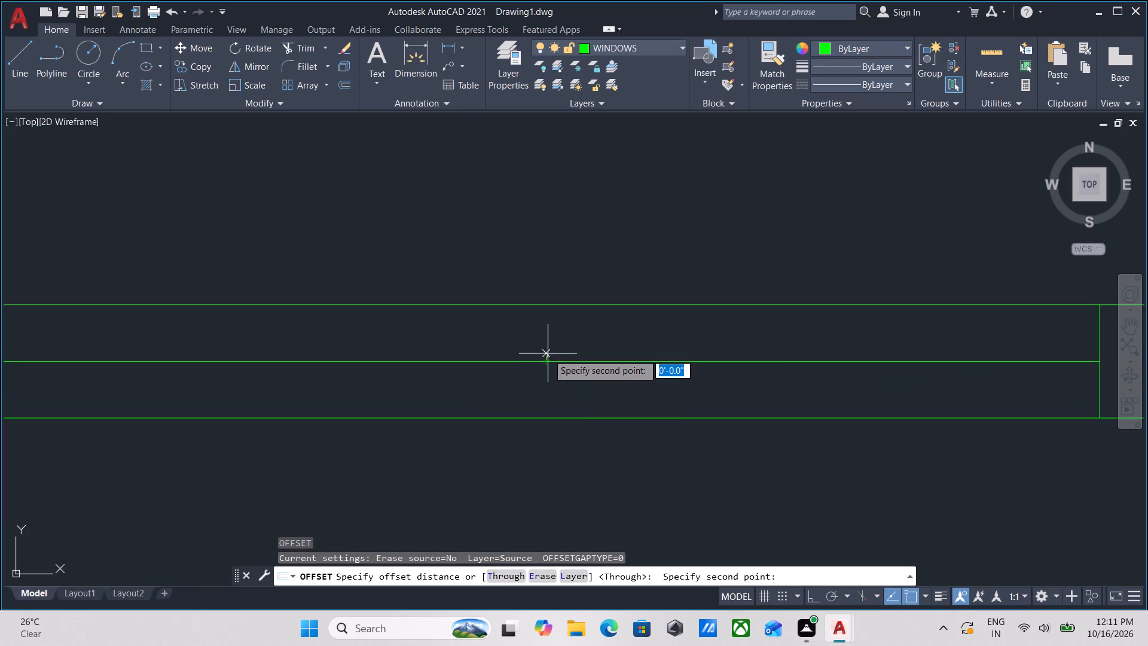
{"action": "left_click", "coordinate": [548, 347]}
{"action": "middle_click_drag", "start_coordinate": [563, 313], "coordinate": [791, 322]}
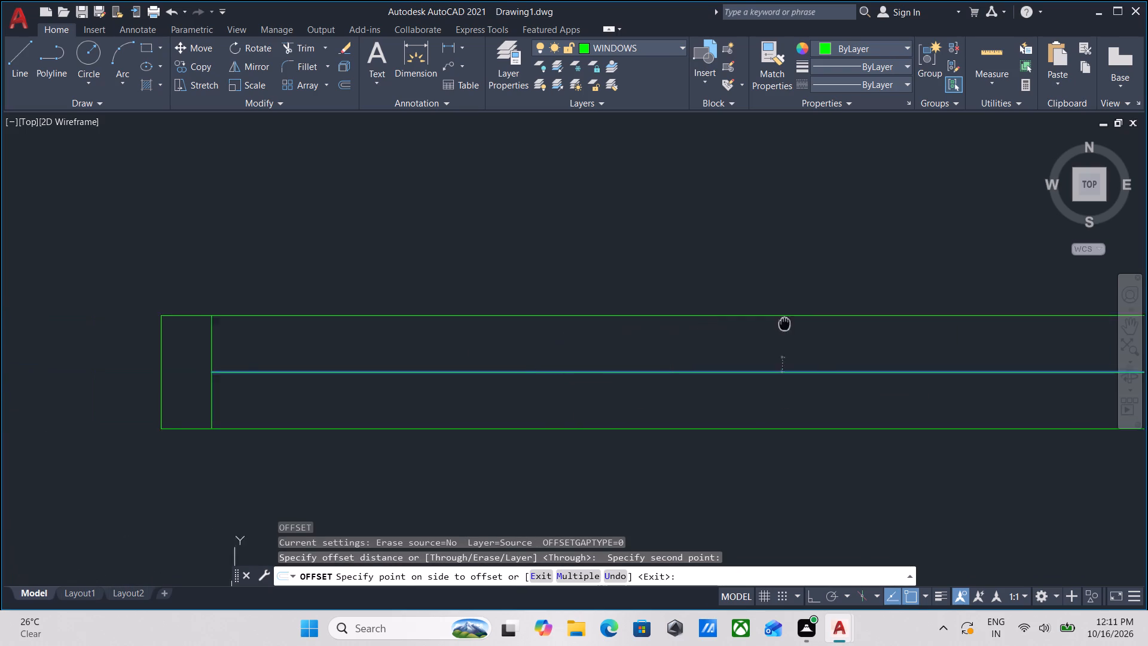
{"action": "middle_click_drag", "start_coordinate": [791, 322], "coordinate": [823, 317]}
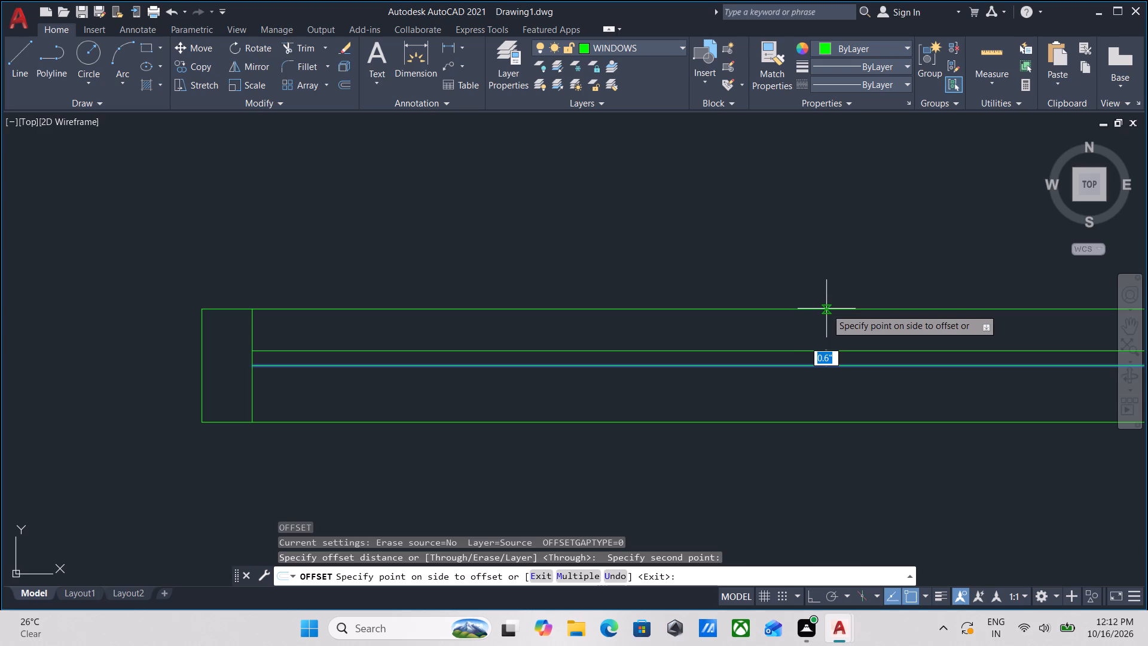
{"action": "left_click", "coordinate": [826, 309]}
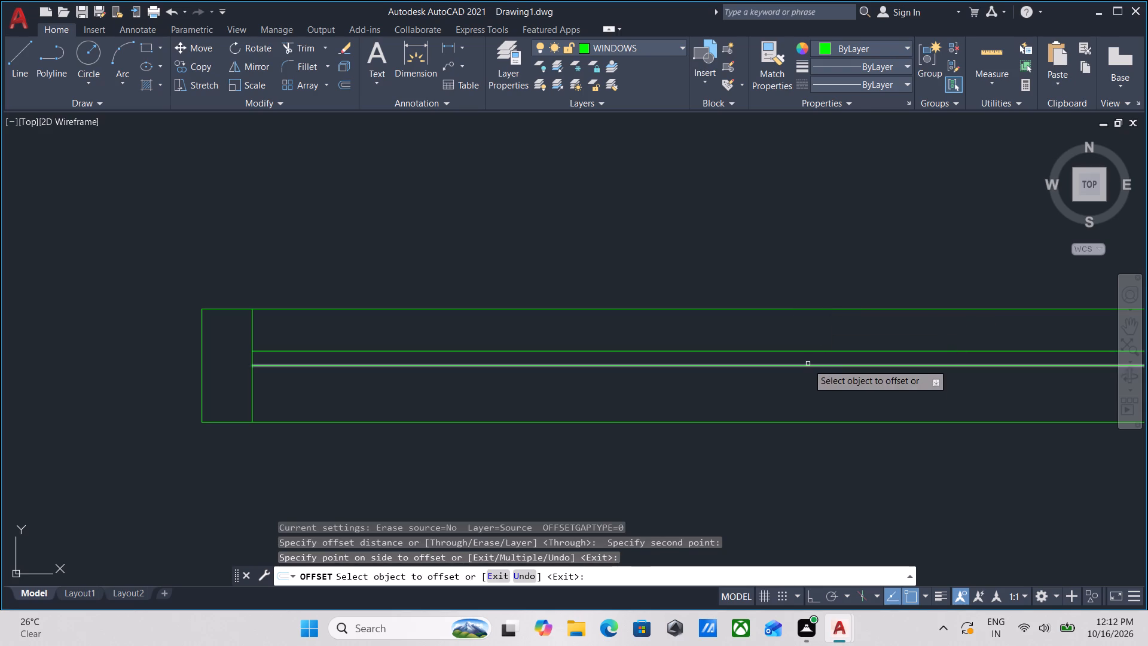
{"action": "left_click", "coordinate": [808, 364]}
{"action": "left_click", "coordinate": [809, 419]}
{"action": "scroll", "coordinate": [822, 333], "scroll_direction": "down", "scroll_amount": 1}
{"action": "middle_click_drag", "start_coordinate": [809, 333], "coordinate": [747, 332]}
{"action": "scroll", "coordinate": [785, 369], "scroll_direction": "up", "scroll_amount": 2}
{"action": "key", "text": "Escape"}
Erase the original centre line between the two offset lines.
{"action": "scroll", "coordinate": [719, 345], "scroll_direction": "up", "scroll_amount": 2}
{"action": "left_click", "coordinate": [719, 345]}
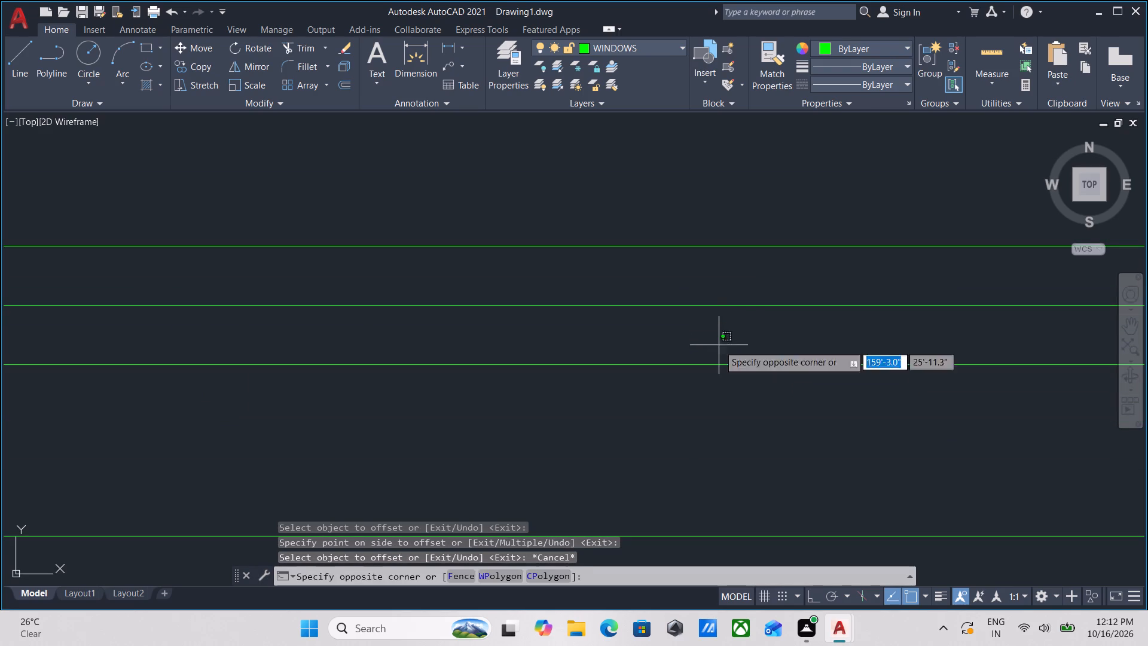
{"action": "left_click", "coordinate": [682, 290]}
{"action": "right_click", "coordinate": [682, 290]}
{"action": "left_click", "coordinate": [713, 337]}
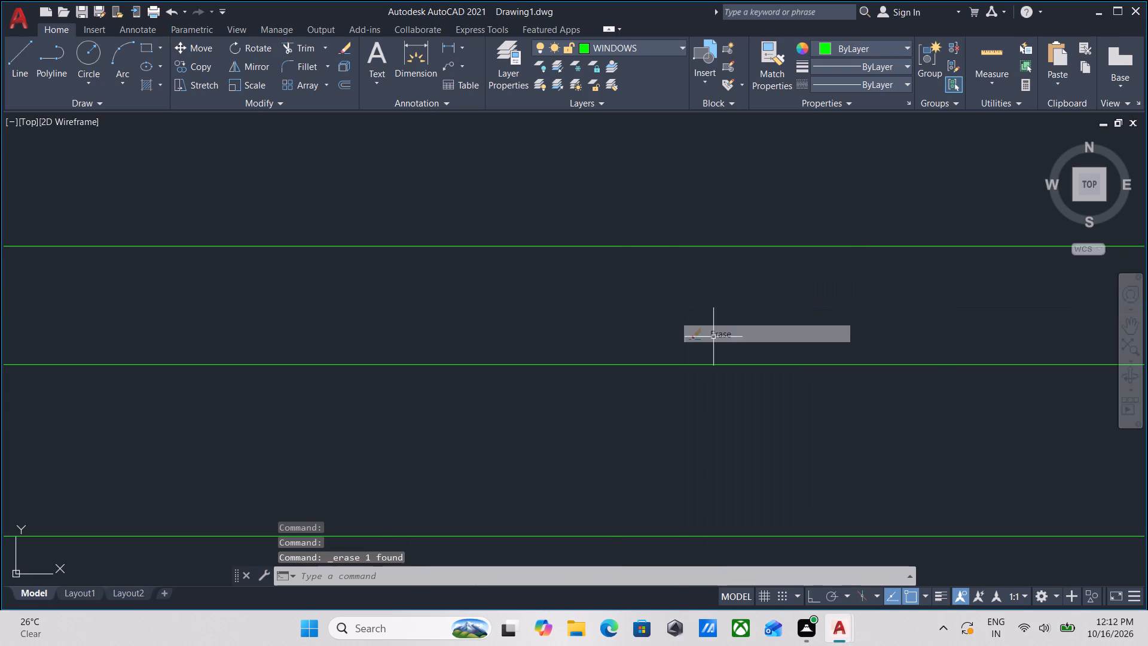
Trim the inner vertical edges between the two middle lines at both ends of the window symbol.
{"action": "scroll", "coordinate": [713, 337], "scroll_direction": "down", "scroll_amount": 3}
{"action": "middle_click_drag", "start_coordinate": [800, 334], "coordinate": [985, 308]}
{"action": "scroll", "coordinate": [197, 330], "scroll_direction": "up", "scroll_amount": 2}
{"action": "middle_click_drag", "start_coordinate": [607, 285], "coordinate": [606, 287]}
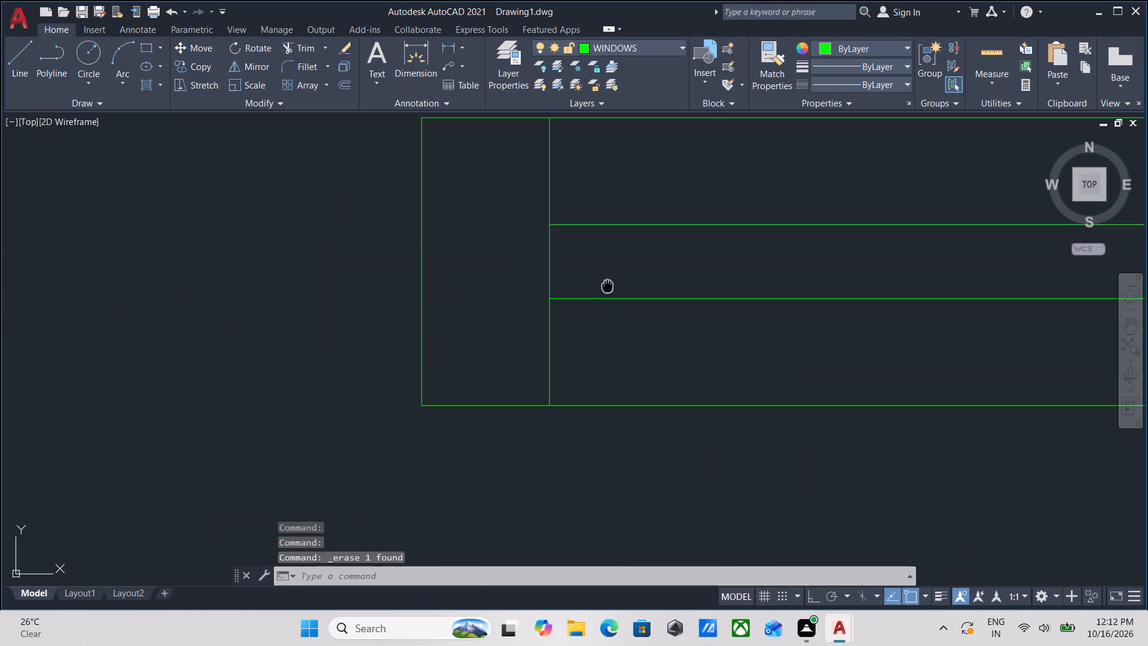
{"action": "middle_click_drag", "start_coordinate": [606, 287], "coordinate": [515, 330]}
{"action": "type", "text": "TR"}
{"action": "key", "text": "Return"}
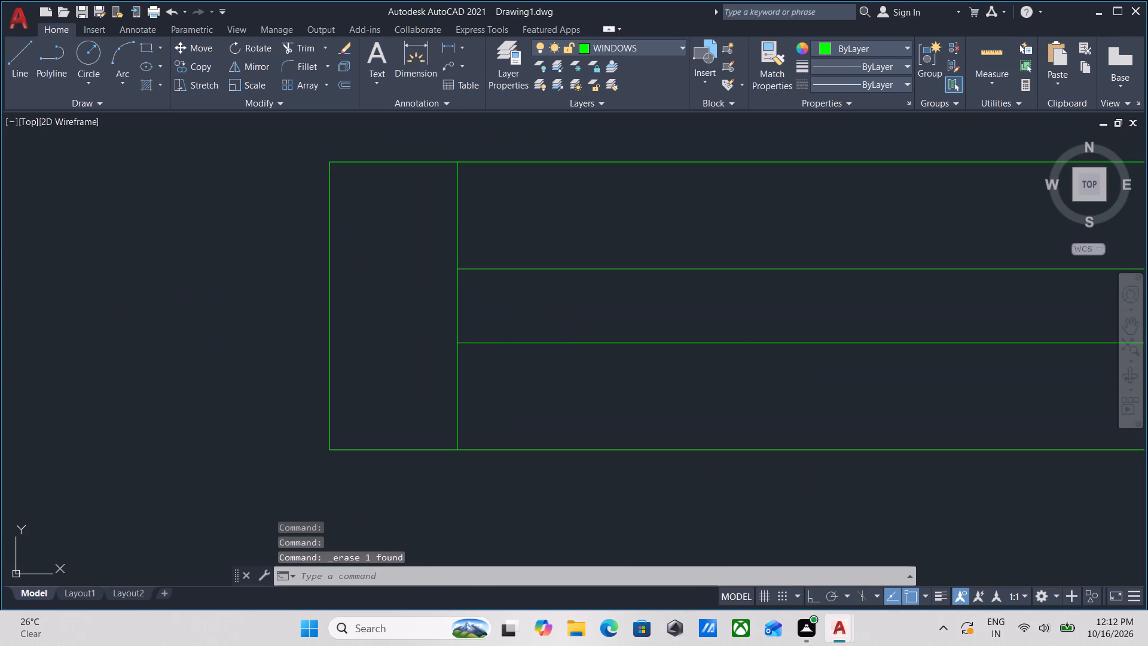
{"action": "left_click", "coordinate": [496, 319]}
{"action": "left_click", "coordinate": [431, 316]}
{"action": "scroll", "coordinate": [745, 312], "scroll_direction": "down", "scroll_amount": 3}
{"action": "middle_click_drag", "start_coordinate": [756, 313], "coordinate": [219, 383]}
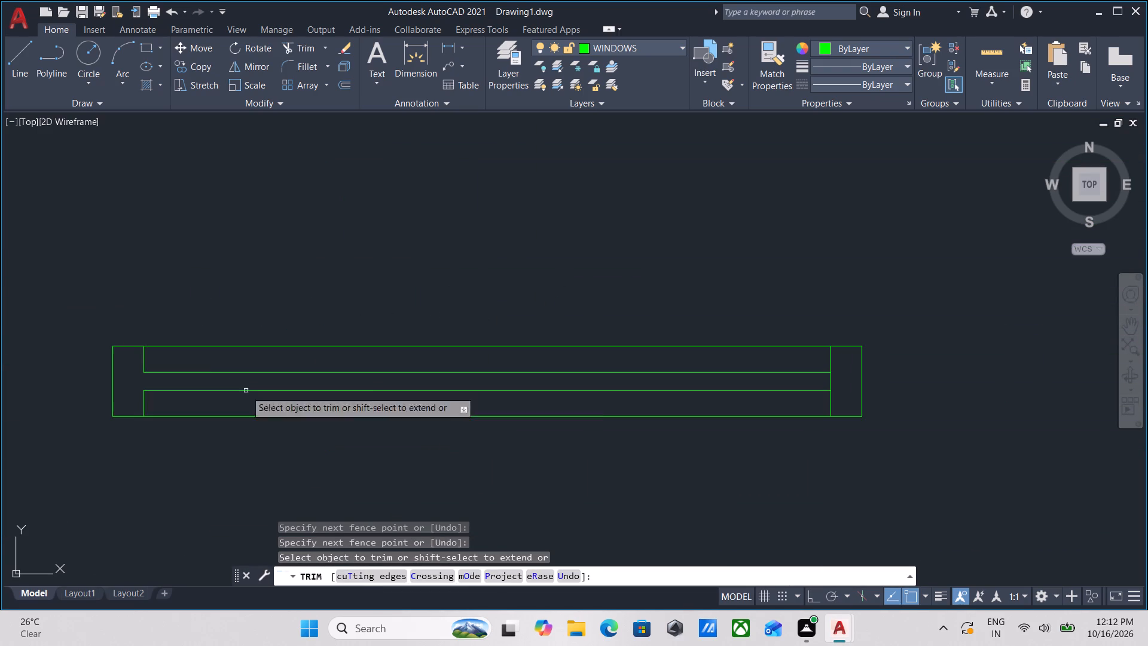
{"action": "scroll", "coordinate": [915, 443], "scroll_direction": "up", "scroll_amount": 2}
{"action": "left_click", "coordinate": [795, 310]}
{"action": "left_click", "coordinate": [753, 319]}
{"action": "key", "text": "Escape"}
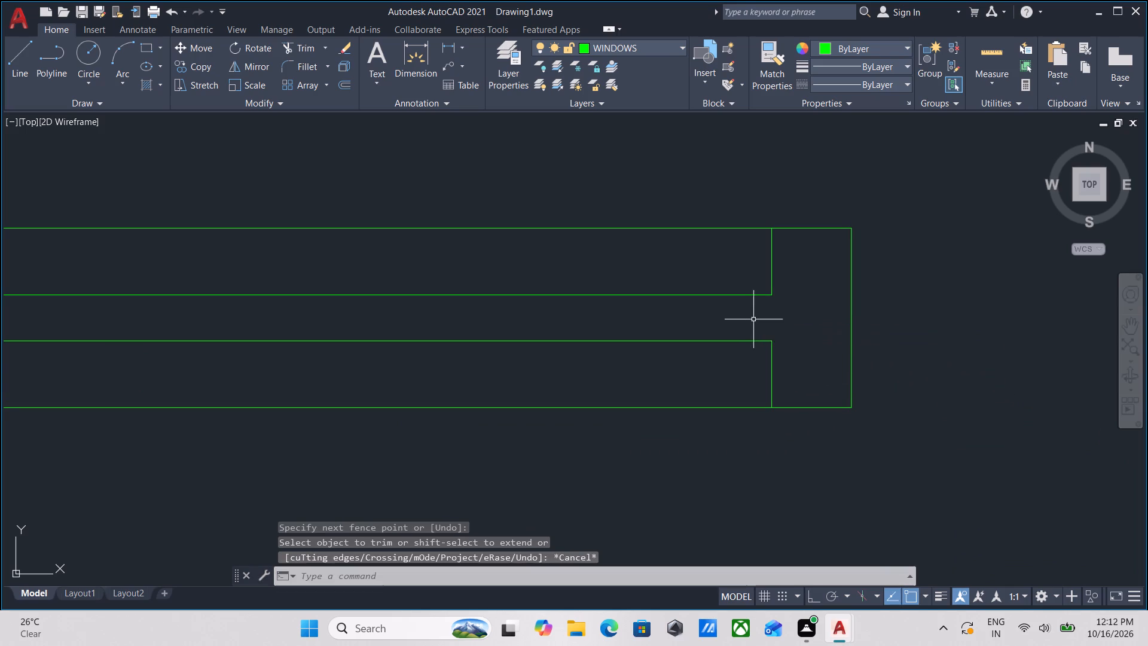
Fill the window symbol's end blocks and connecting centre strip with a solid hatch in the green ByLayer colour.
{"action": "scroll", "coordinate": [753, 319], "scroll_direction": "down", "scroll_amount": 2}
{"action": "middle_click_drag", "start_coordinate": [762, 323], "coordinate": [929, 331]}
{"action": "middle_click_drag", "start_coordinate": [532, 418], "coordinate": [627, 419]}
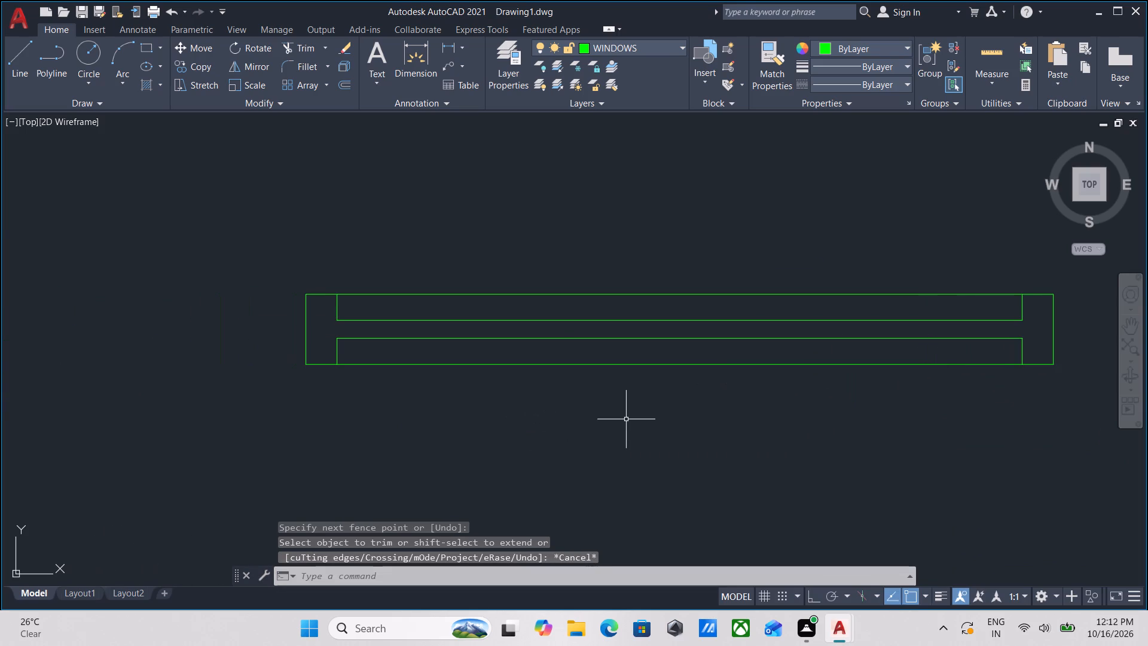
{"action": "key", "text": "h"}
{"action": "key", "text": "Return"}
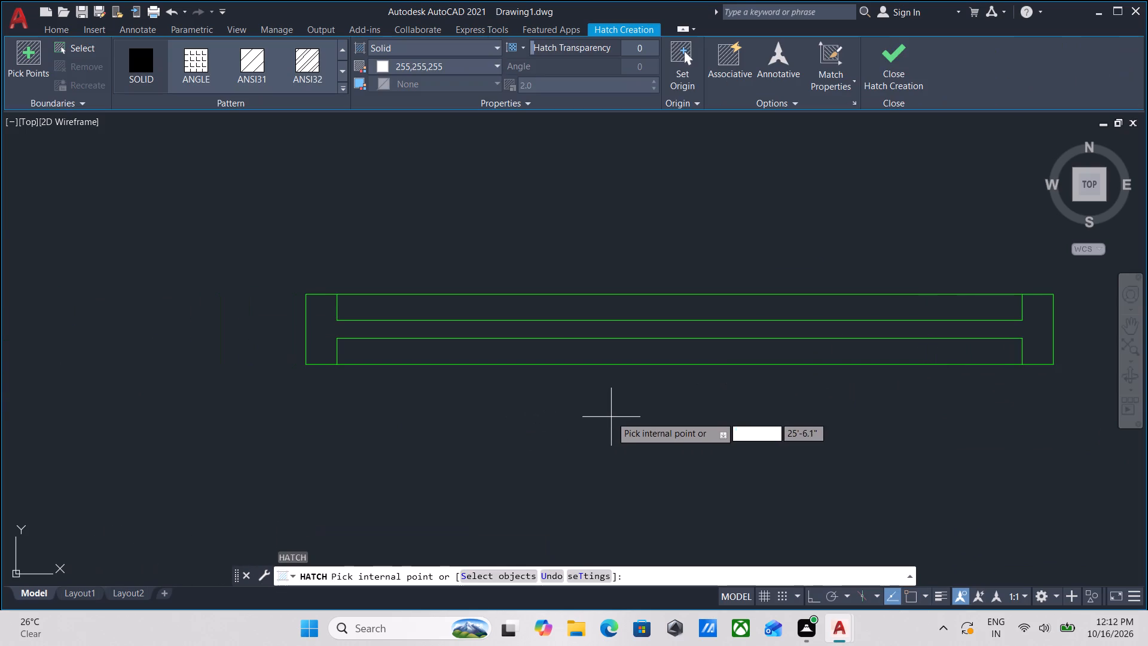
{"action": "left_click", "coordinate": [383, 64]}
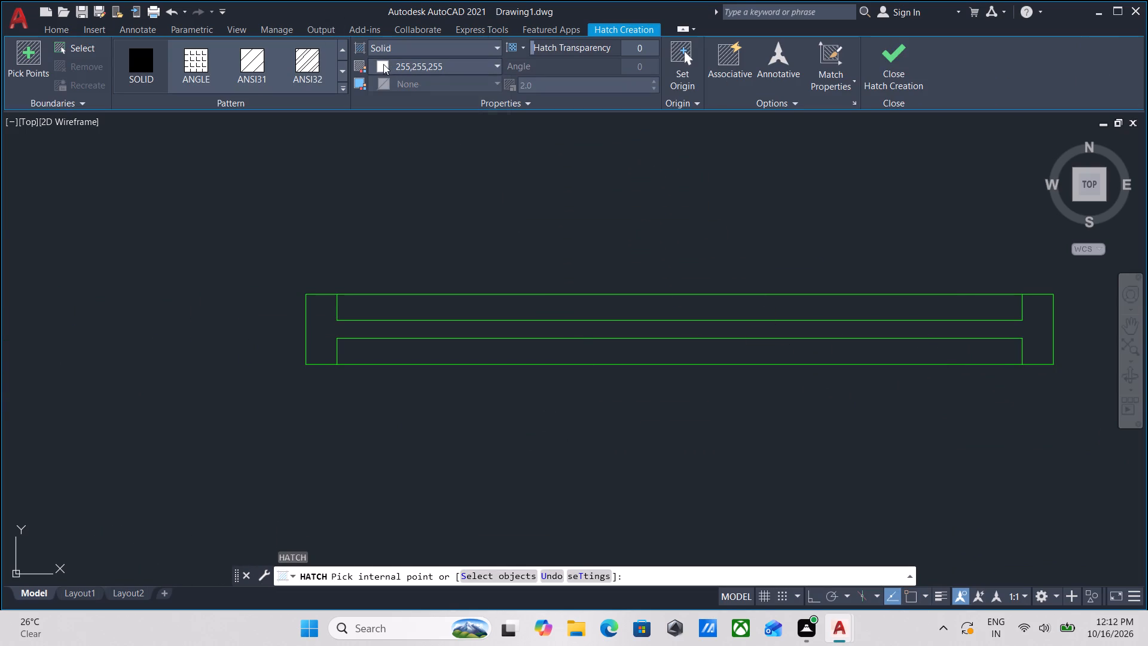
{"action": "left_click", "coordinate": [380, 84]}
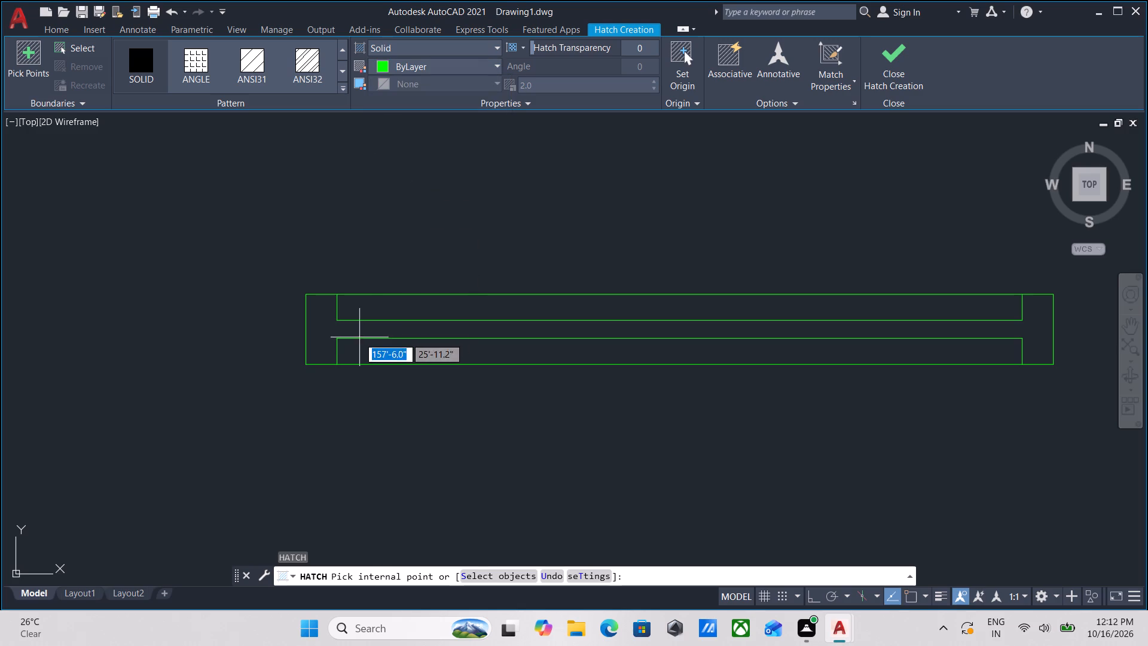
{"action": "left_click", "coordinate": [326, 332]}
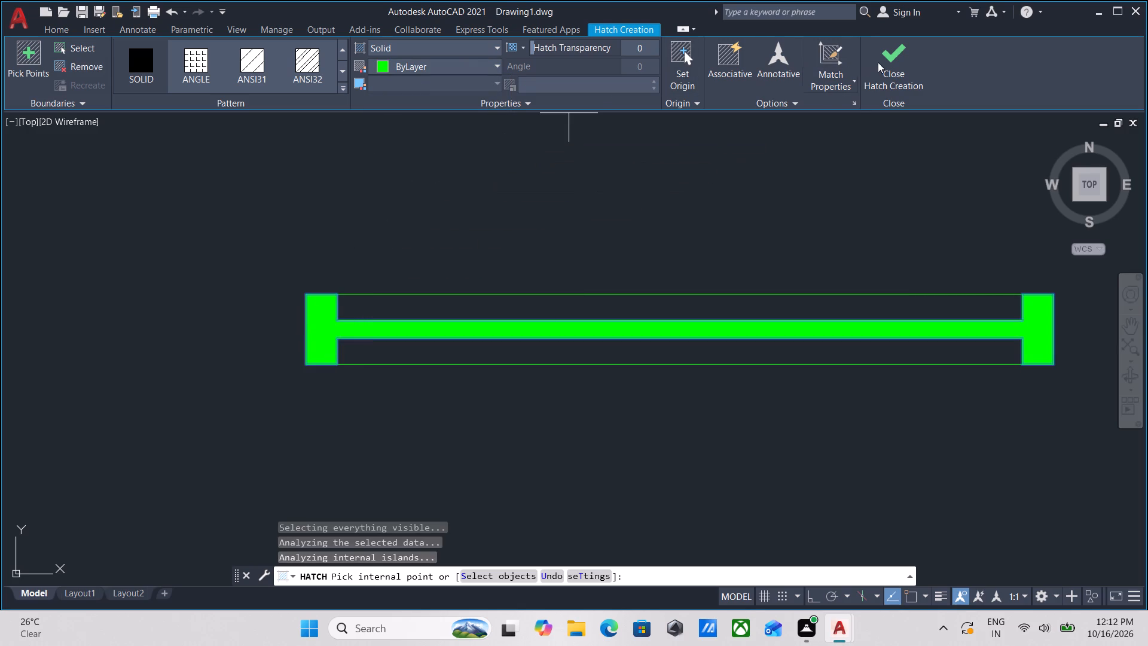
{"action": "left_click", "coordinate": [893, 62]}
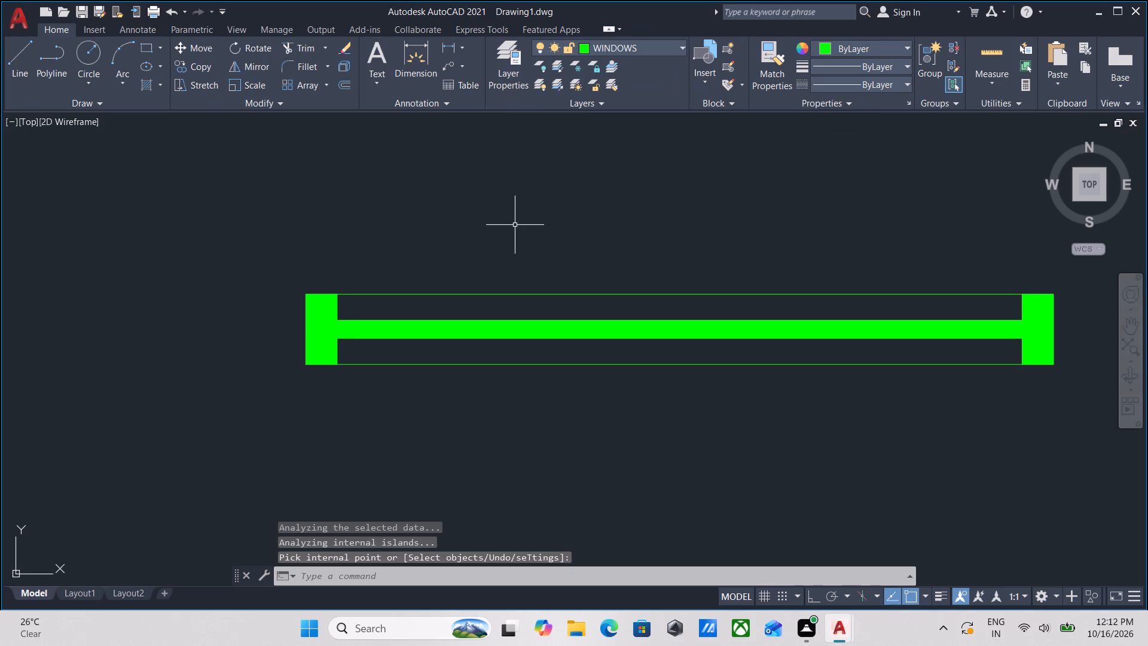
Fill the two long strips above and below the green centre strip with a solid white (255,255,255) hatch.
{"action": "key", "text": "h"}
{"action": "key", "text": "Return"}
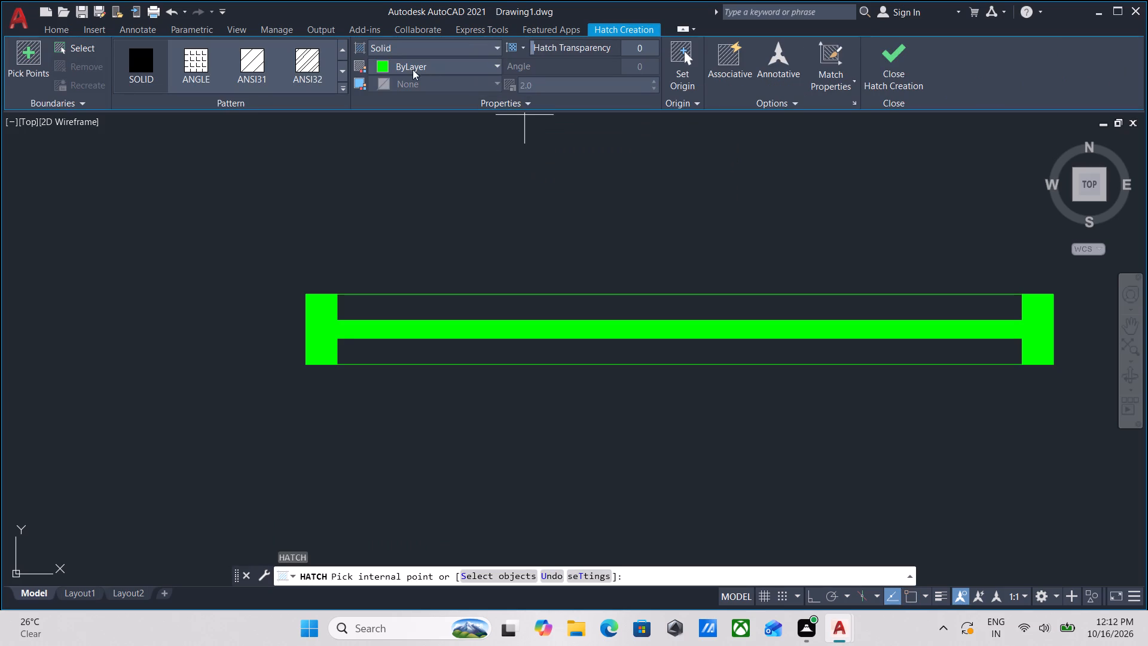
{"action": "left_click", "coordinate": [385, 63]}
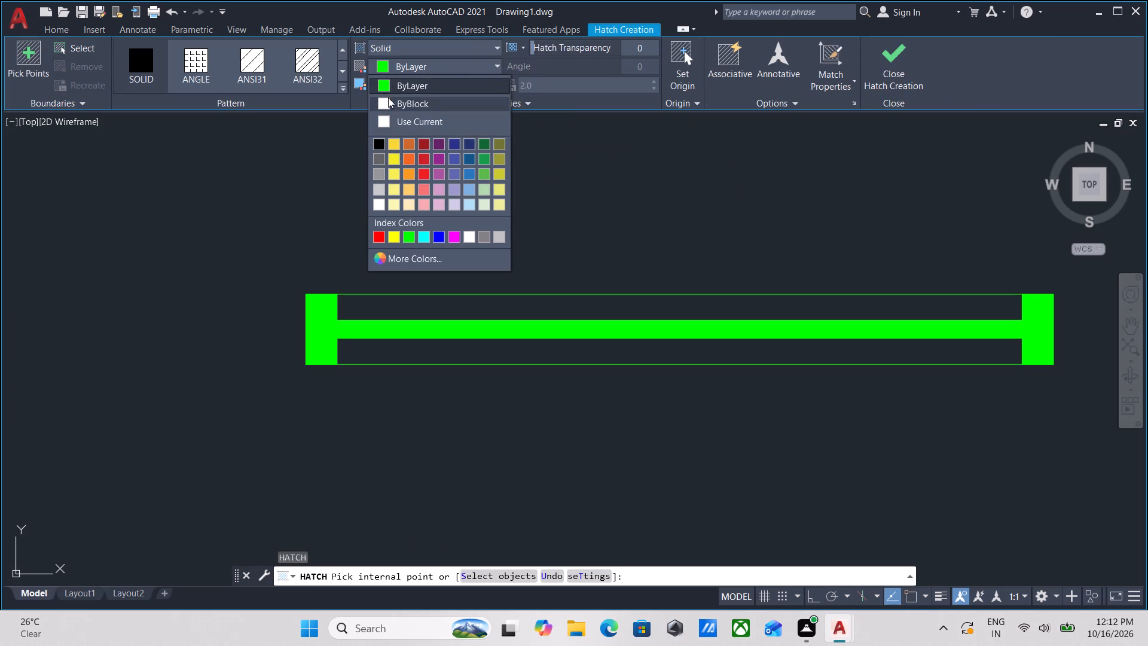
{"action": "left_click", "coordinate": [387, 123]}
{"action": "left_click", "coordinate": [429, 303]}
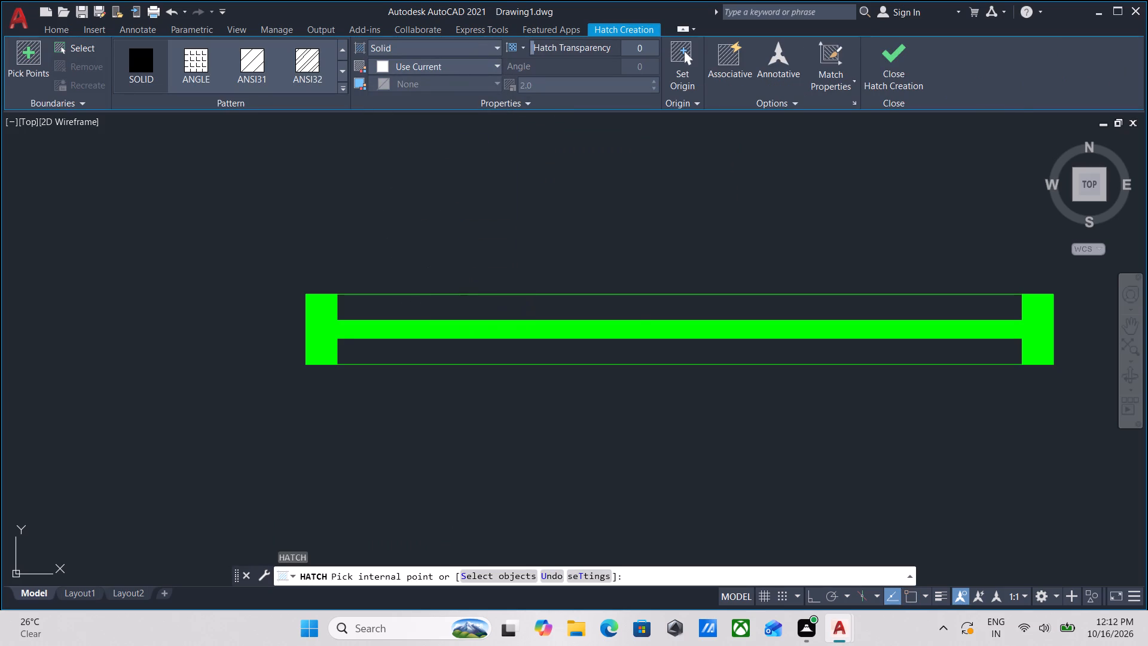
{"action": "left_click", "coordinate": [380, 66]}
{"action": "left_click", "coordinate": [379, 184]}
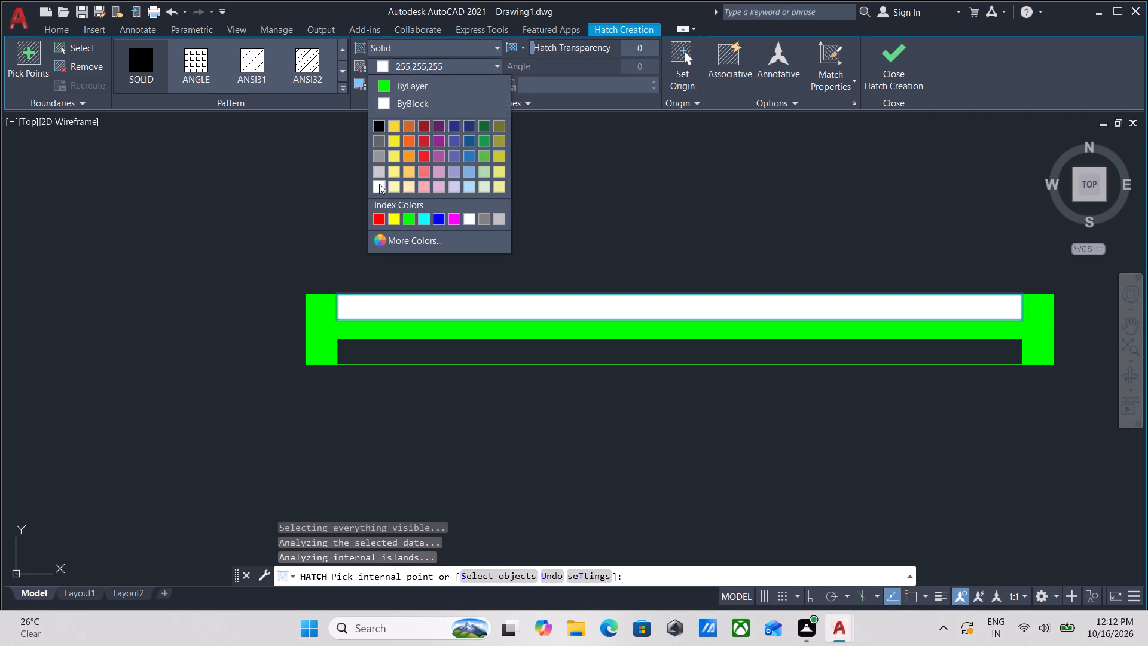
{"action": "left_click", "coordinate": [477, 348]}
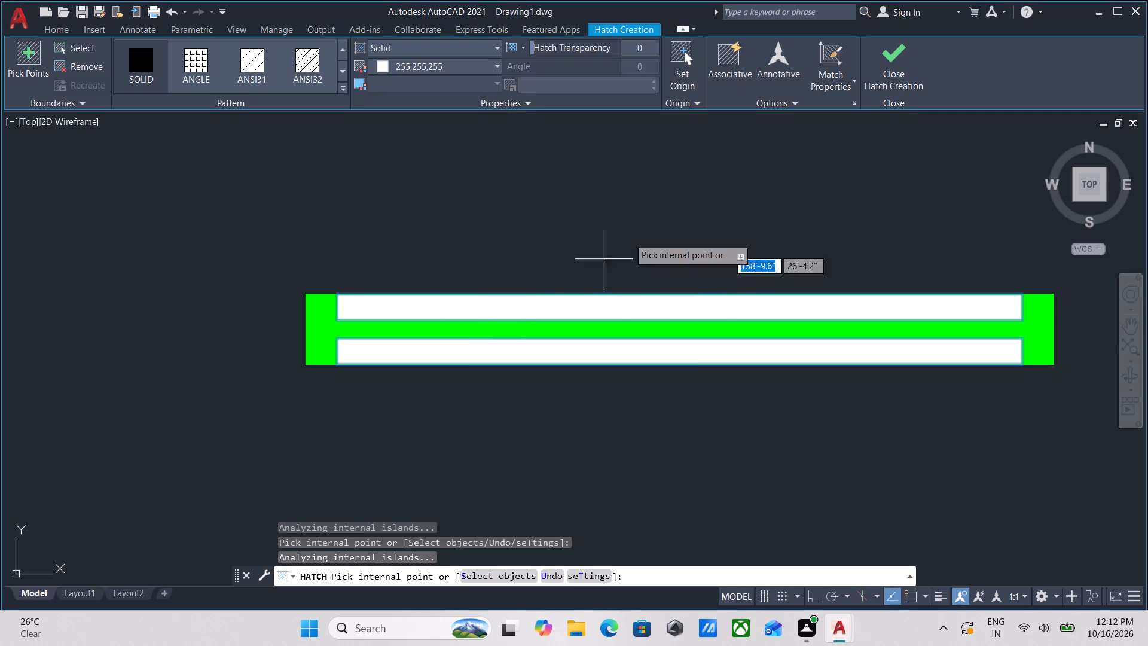
{"action": "left_click", "coordinate": [884, 54]}
Group all the lines and hatches of the finished window symbol into one object.
{"action": "scroll", "coordinate": [887, 158], "scroll_direction": "down", "scroll_amount": 3}
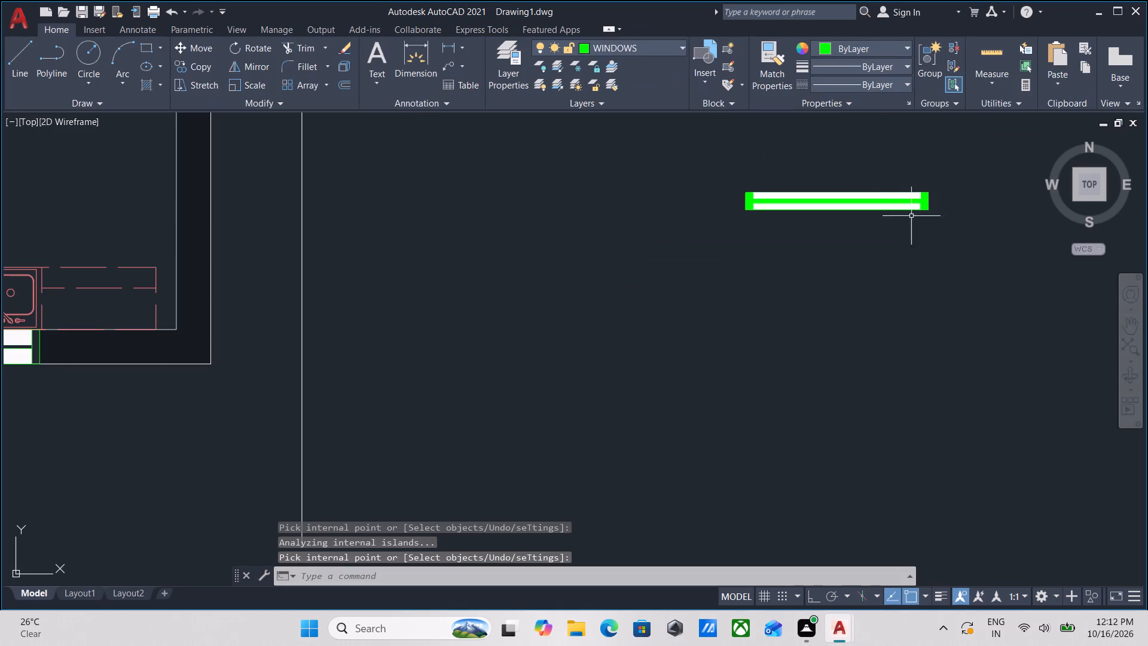
{"action": "middle_click_drag", "start_coordinate": [933, 248], "coordinate": [911, 319]}
{"action": "scroll", "coordinate": [923, 312], "scroll_direction": "up", "scroll_amount": 2}
{"action": "left_click", "coordinate": [933, 289]}
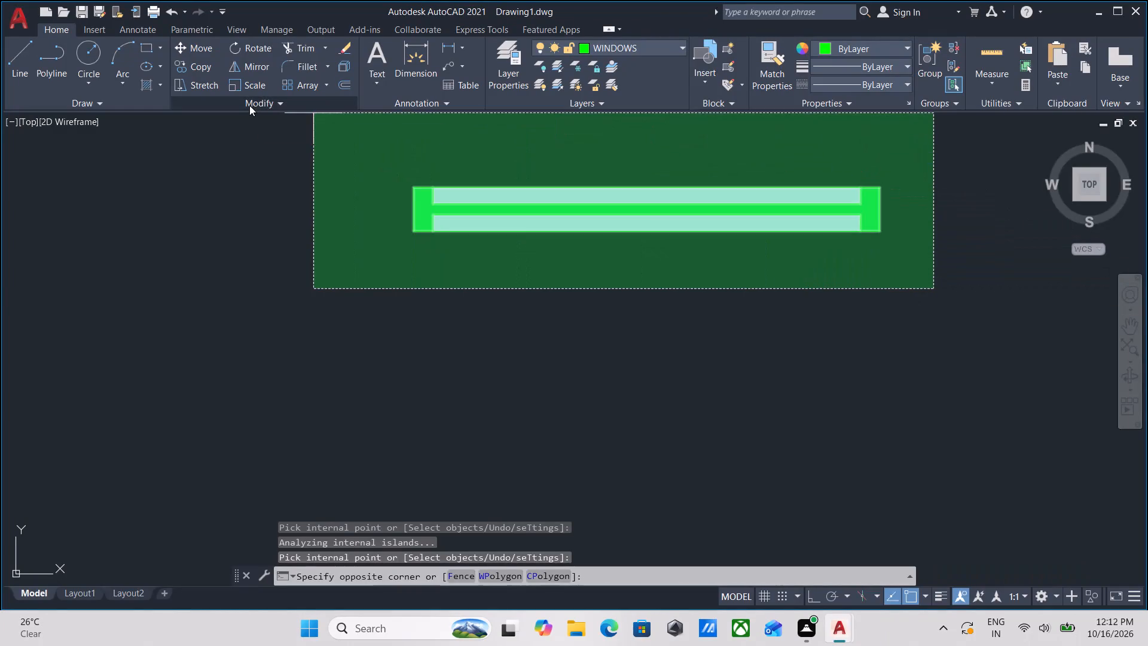
{"action": "left_click", "coordinate": [276, 153]}
{"action": "key", "text": "g"}
{"action": "key", "text": "Return"}
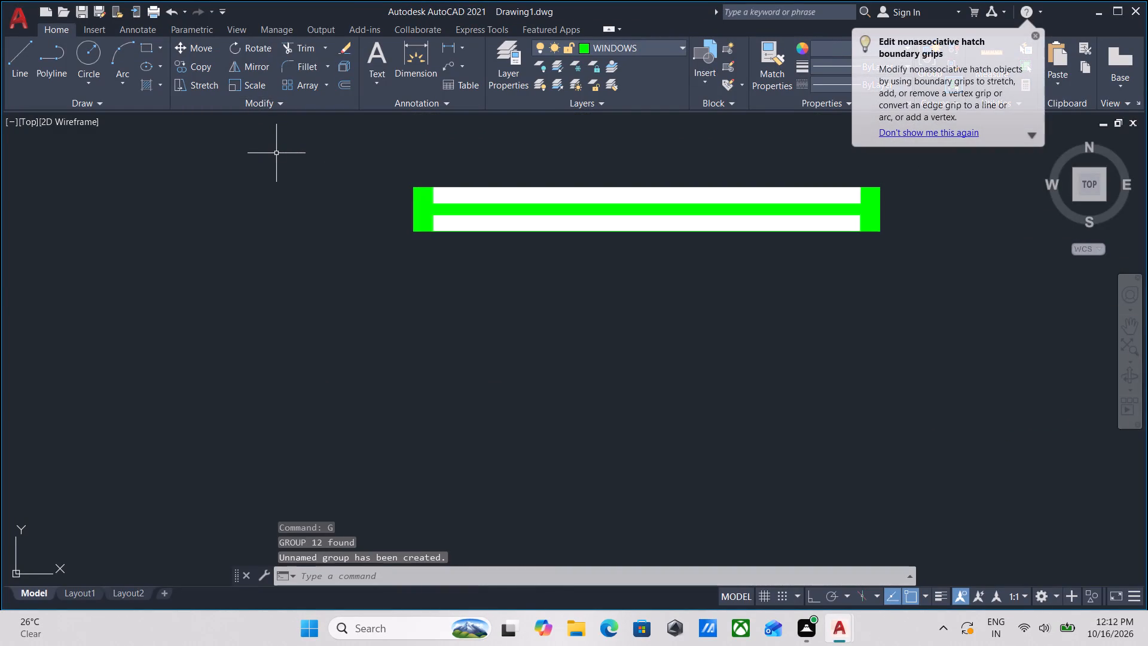
Draw a short vertical line across the thin wall, 1' to the left of the yellow sliding panel in the second plan.
{"action": "scroll", "coordinate": [519, 253], "scroll_direction": "down", "scroll_amount": 3}
{"action": "middle_click_drag", "start_coordinate": [519, 253], "coordinate": [833, 191]}
{"action": "middle_click_drag", "start_coordinate": [326, 239], "coordinate": [667, 230]}
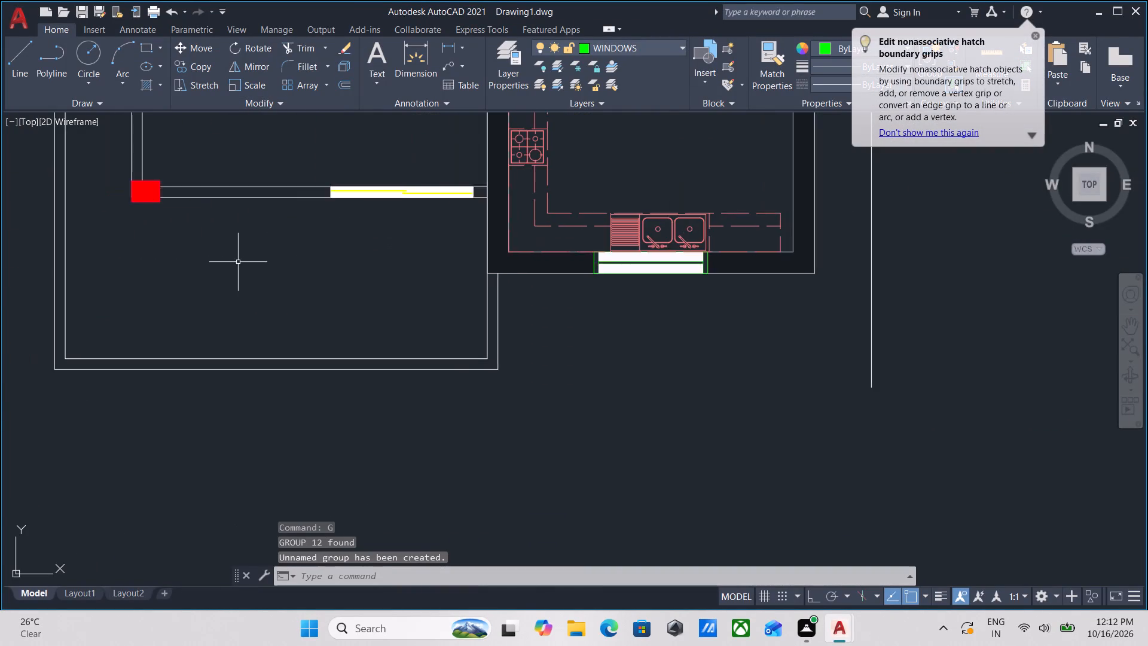
{"action": "scroll", "coordinate": [237, 262], "scroll_direction": "up", "scroll_amount": 1}
{"action": "middle_click_drag", "start_coordinate": [241, 263], "coordinate": [303, 359]}
{"action": "scroll", "coordinate": [429, 266], "scroll_direction": "up", "scroll_amount": 2}
{"action": "middle_click_drag", "start_coordinate": [428, 261], "coordinate": [433, 297]}
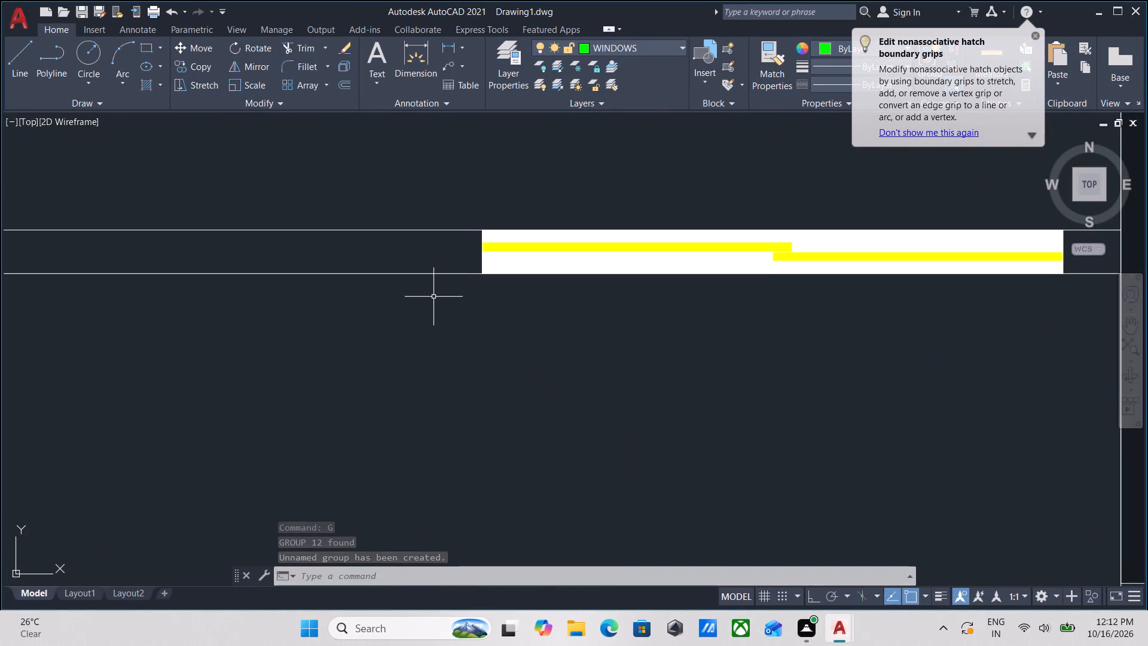
{"action": "key", "text": "l"}
{"action": "key", "text": "Return"}
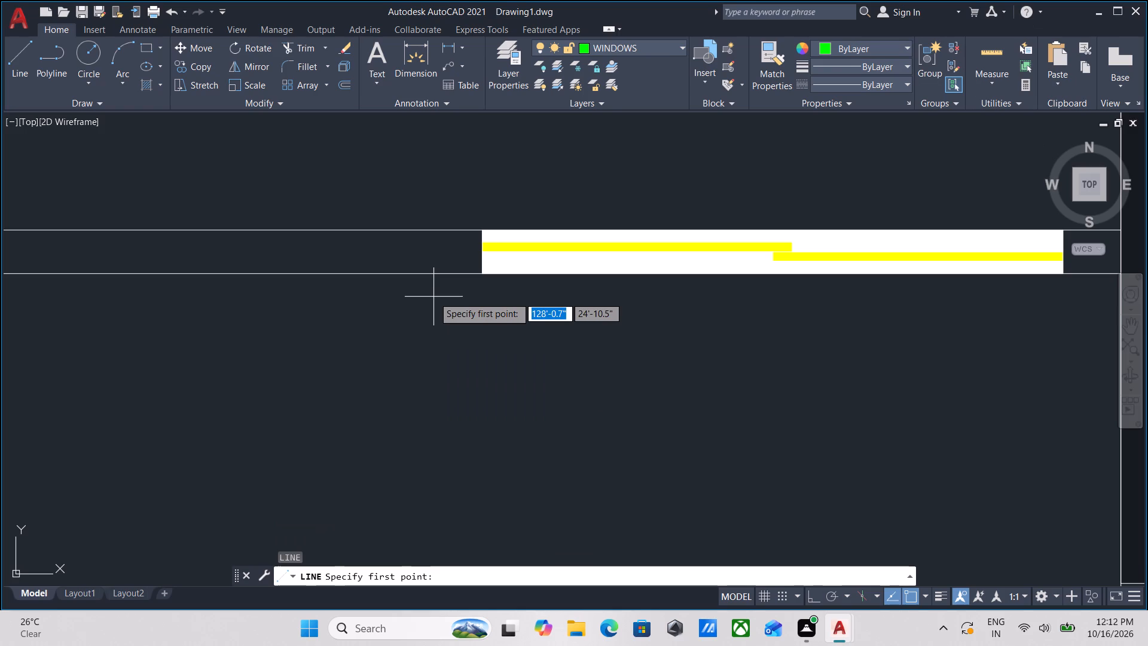
{"action": "type", "text": "TK"}
{"action": "key", "text": "Return"}
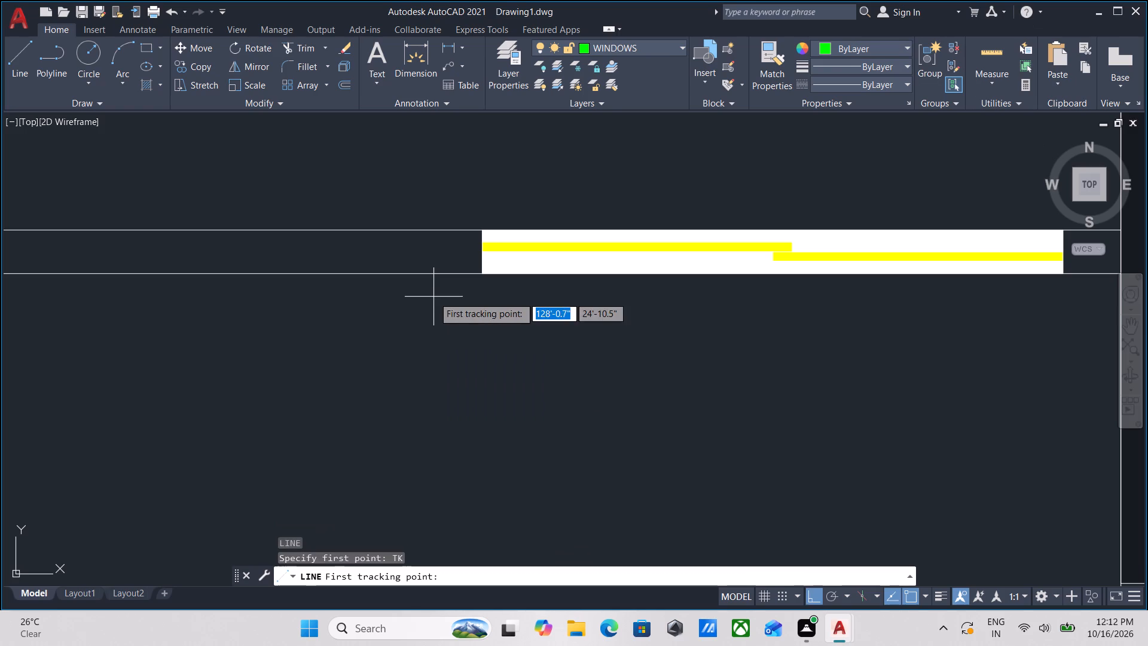
{"action": "scroll", "coordinate": [462, 260], "scroll_direction": "up", "scroll_amount": 2}
{"action": "left_click", "coordinate": [514, 297]}
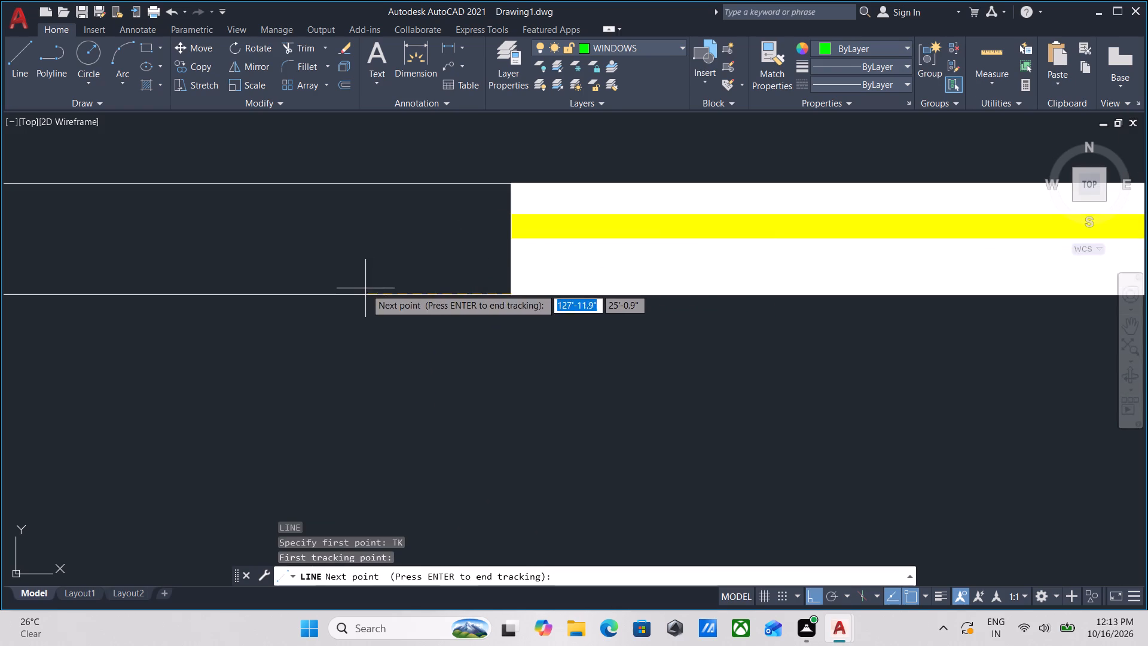
{"action": "middle_click_drag", "start_coordinate": [364, 288], "coordinate": [463, 287]}
{"action": "type", "text": "1'"}
{"action": "key", "text": "Return"}
{"action": "scroll", "coordinate": [107, 276], "scroll_direction": "down", "scroll_amount": 1}
{"action": "middle_click_drag", "start_coordinate": [111, 278], "coordinate": [181, 313]}
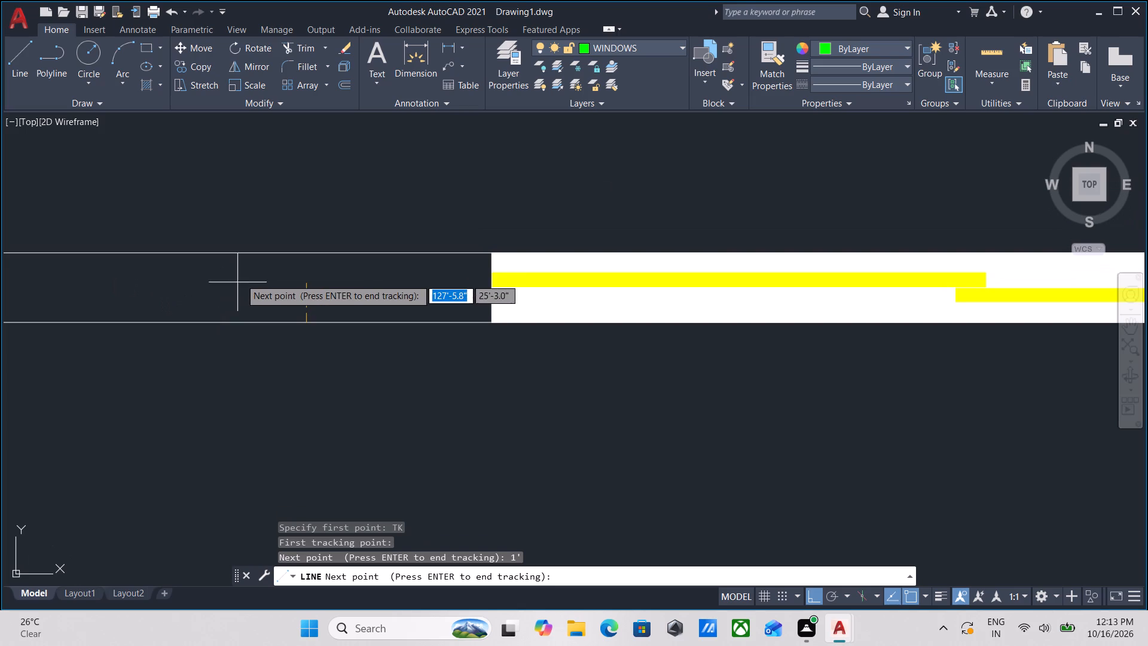
{"action": "key", "text": "Return"}
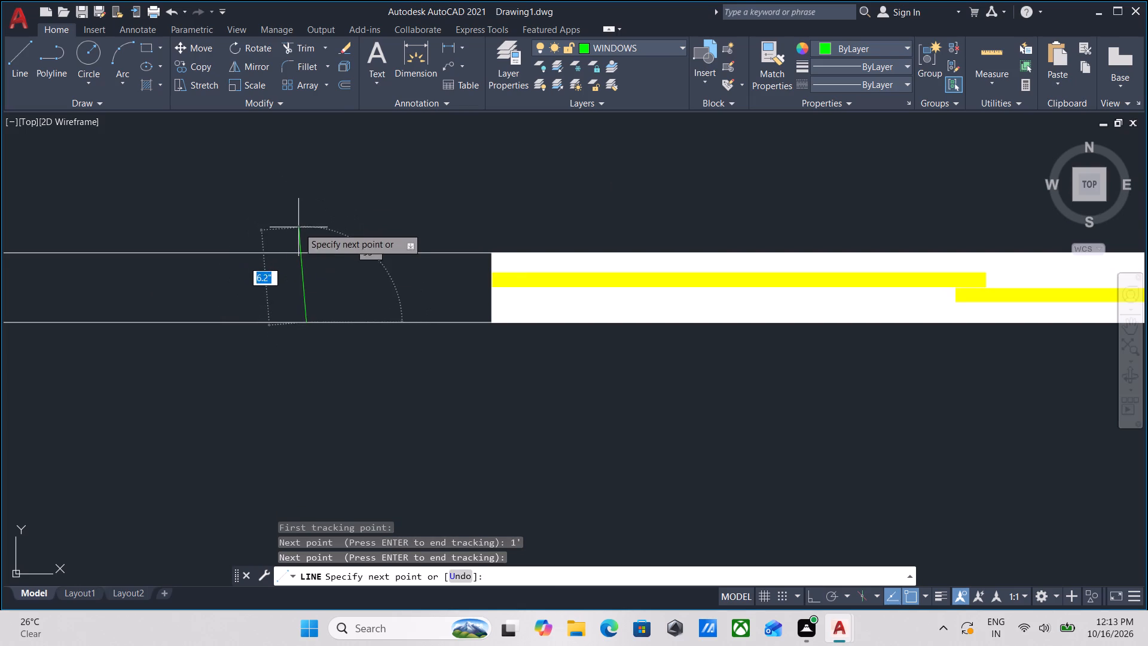
{"action": "left_click", "coordinate": [307, 256]}
{"action": "key", "text": "Escape"}
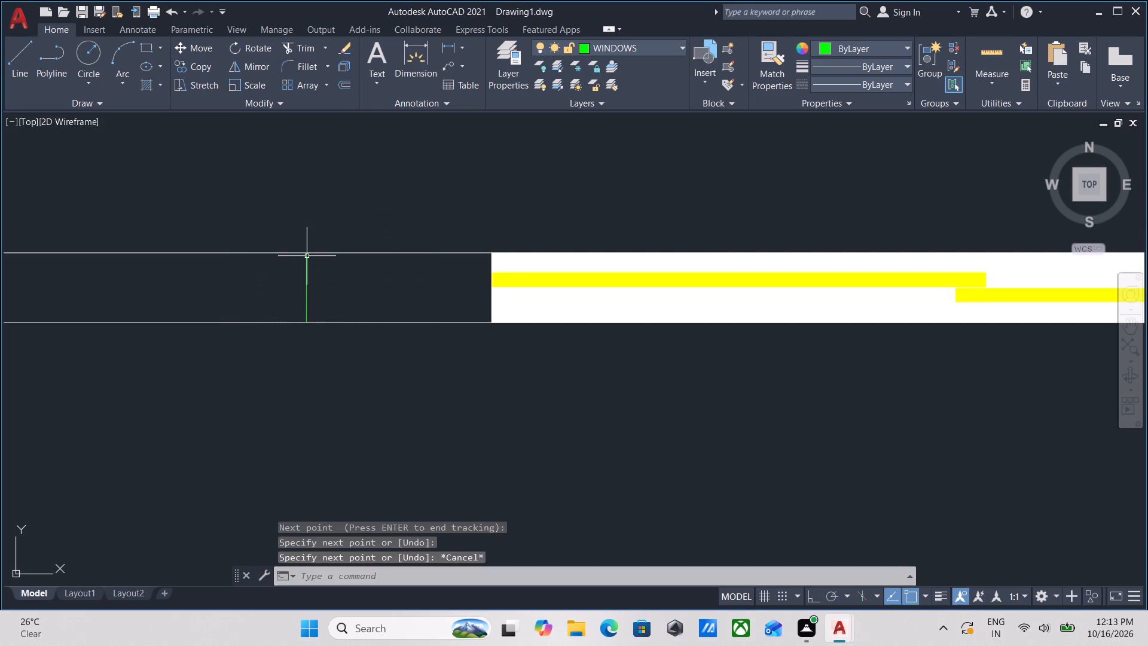
Move the grouped window symbol by its lower-right corner onto the 1' marker line in the second plan's thin wall.
{"action": "scroll", "coordinate": [307, 256], "scroll_direction": "down", "scroll_amount": 3}
{"action": "scroll", "coordinate": [388, 240], "scroll_direction": "down", "scroll_amount": 1}
{"action": "middle_click_drag", "start_coordinate": [385, 240], "coordinate": [143, 241]}
{"action": "scroll", "coordinate": [122, 241], "scroll_direction": "up", "scroll_amount": 1}
{"action": "scroll", "coordinate": [357, 251], "scroll_direction": "down", "scroll_amount": 2}
{"action": "middle_click_drag", "start_coordinate": [377, 252], "coordinate": [240, 260]}
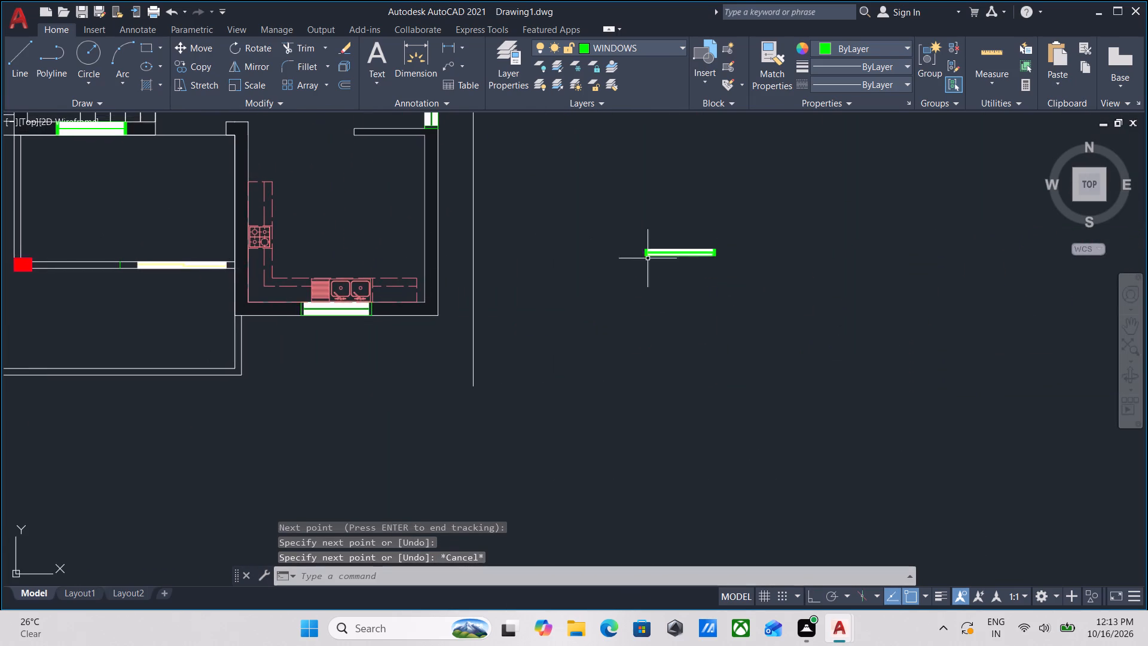
{"action": "scroll", "coordinate": [665, 255], "scroll_direction": "up", "scroll_amount": 2}
{"action": "left_click_drag", "start_coordinate": [770, 297], "coordinate": [765, 290]}
{"action": "left_click", "coordinate": [709, 212]}
{"action": "scroll", "coordinate": [758, 263], "scroll_direction": "up", "scroll_amount": 2}
{"action": "middle_click_drag", "start_coordinate": [758, 263], "coordinate": [723, 298]}
{"action": "key", "text": "m"}
{"action": "key", "text": "Return"}
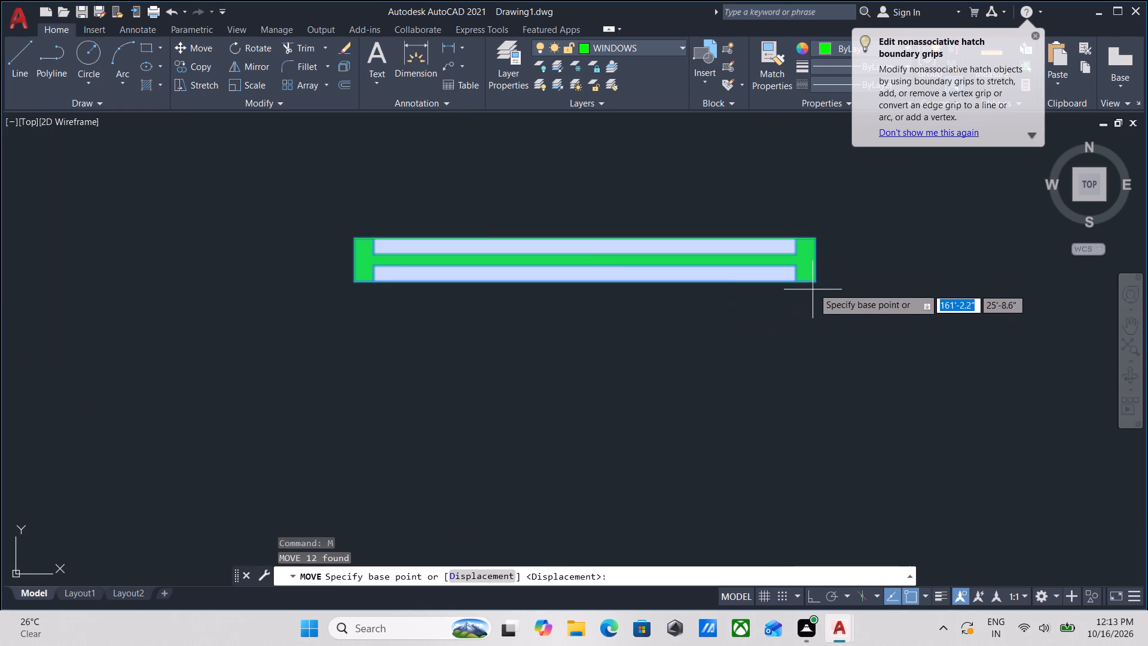
{"action": "left_click", "coordinate": [817, 278]}
{"action": "scroll", "coordinate": [324, 378], "scroll_direction": "down", "scroll_amount": 2}
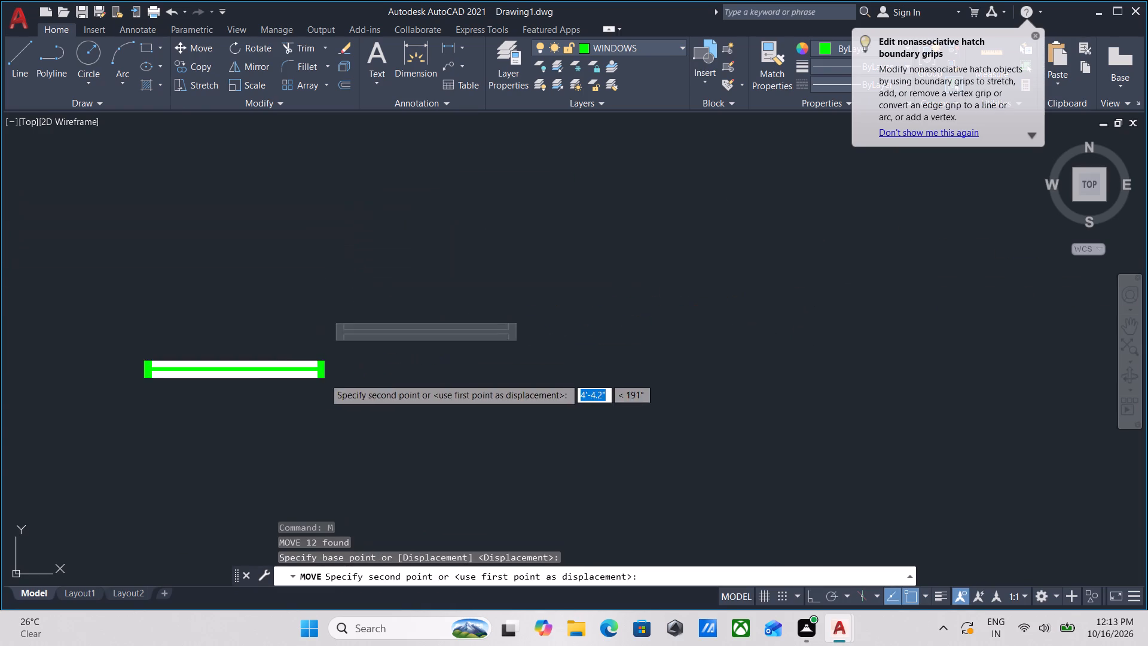
{"action": "middle_click_drag", "start_coordinate": [325, 377], "coordinate": [670, 294]}
{"action": "scroll", "coordinate": [390, 325], "scroll_direction": "down", "scroll_amount": 1}
{"action": "middle_click_drag", "start_coordinate": [392, 324], "coordinate": [753, 271]}
{"action": "middle_click_drag", "start_coordinate": [300, 310], "coordinate": [695, 293]}
{"action": "scroll", "coordinate": [450, 230], "scroll_direction": "up", "scroll_amount": 2}
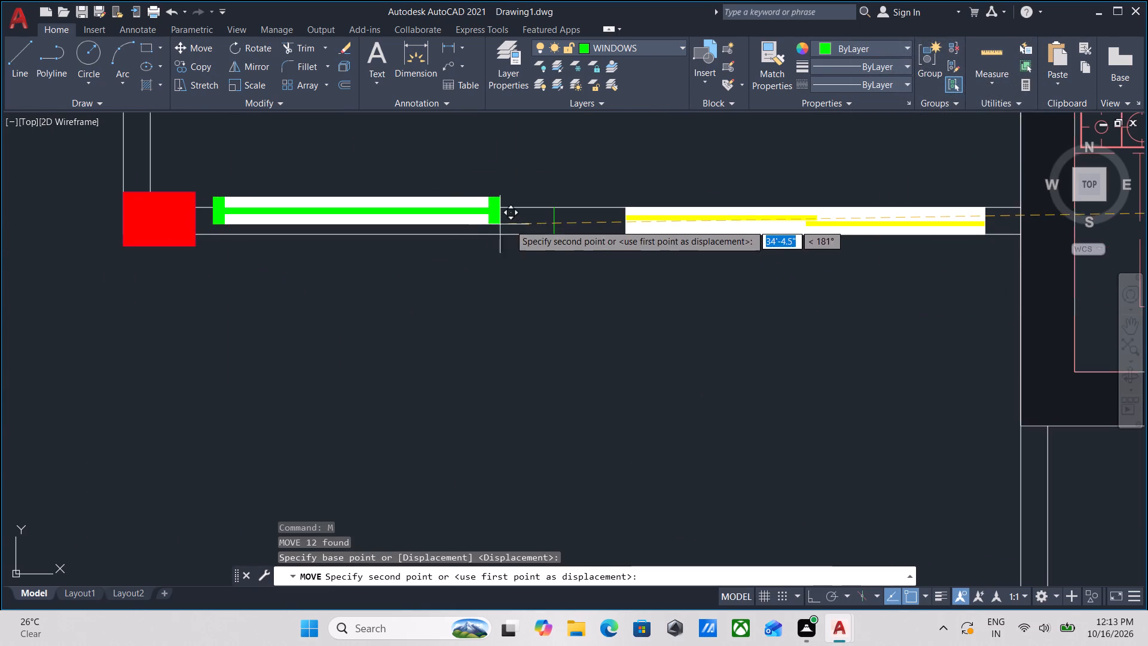
{"action": "left_click", "coordinate": [557, 230]}
Fill the thin vertical wall above the second plan's red pillar with a solid black (0,0,0) hatch.
{"action": "scroll", "coordinate": [572, 210], "scroll_direction": "down", "scroll_amount": 2}
{"action": "middle_click_drag", "start_coordinate": [572, 215], "coordinate": [566, 267]}
{"action": "scroll", "coordinate": [485, 211], "scroll_direction": "down", "scroll_amount": 2}
{"action": "middle_click_drag", "start_coordinate": [487, 209], "coordinate": [480, 317]}
{"action": "scroll", "coordinate": [468, 283], "scroll_direction": "up", "scroll_amount": 2}
{"action": "scroll", "coordinate": [388, 282], "scroll_direction": "up", "scroll_amount": 2}
{"action": "scroll", "coordinate": [468, 256], "scroll_direction": "down", "scroll_amount": 2}
{"action": "middle_click_drag", "start_coordinate": [468, 256], "coordinate": [488, 241]}
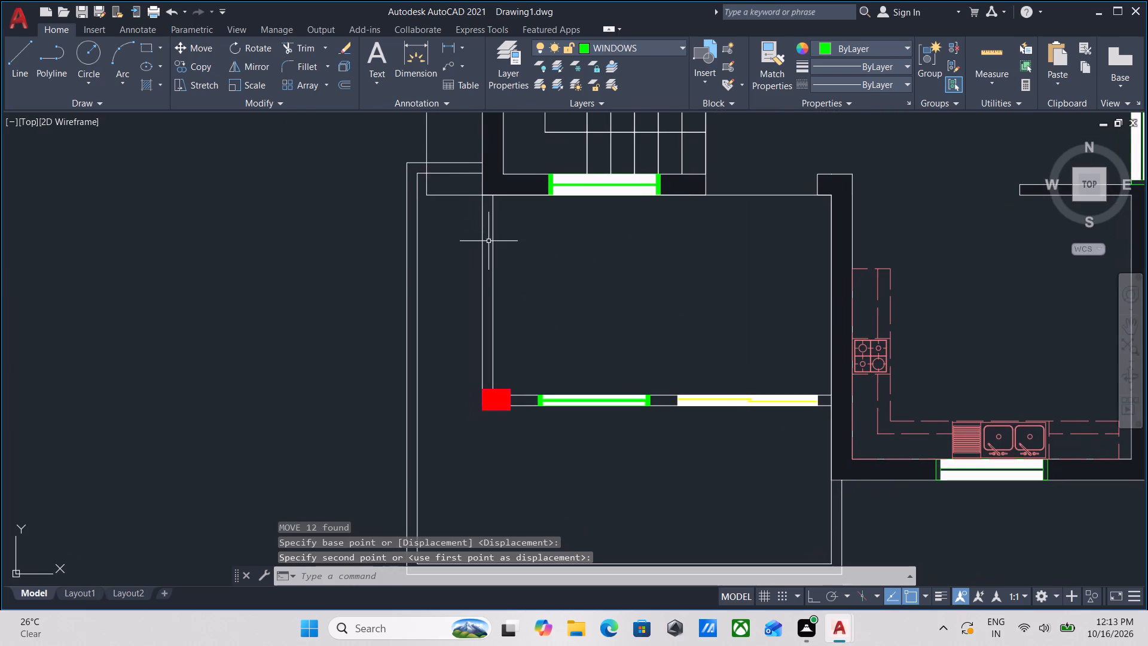
{"action": "scroll", "coordinate": [488, 241], "scroll_direction": "up", "scroll_amount": 2}
{"action": "key", "text": "h"}
{"action": "key", "text": "Return"}
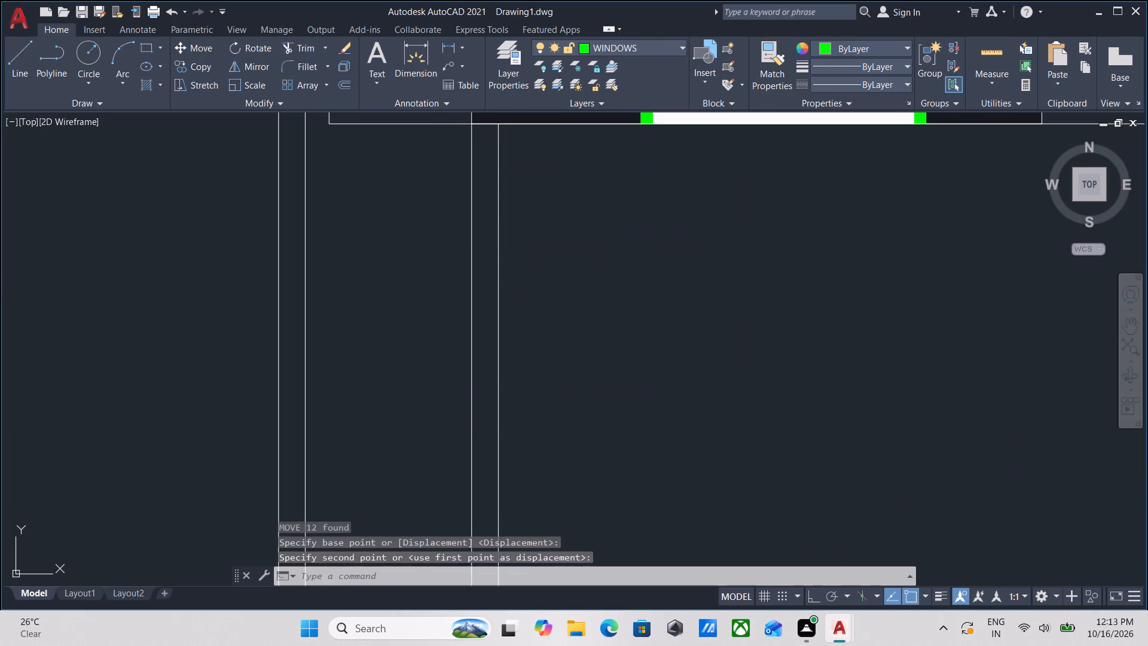
{"action": "left_click", "coordinate": [138, 65]}
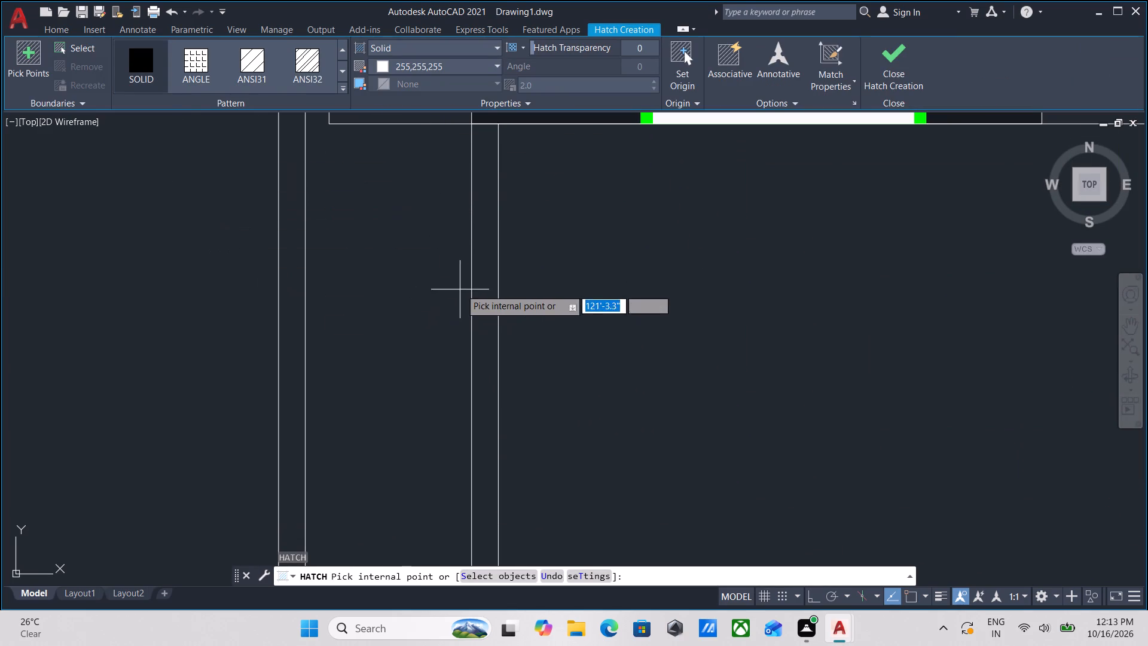
{"action": "left_click", "coordinate": [486, 282]}
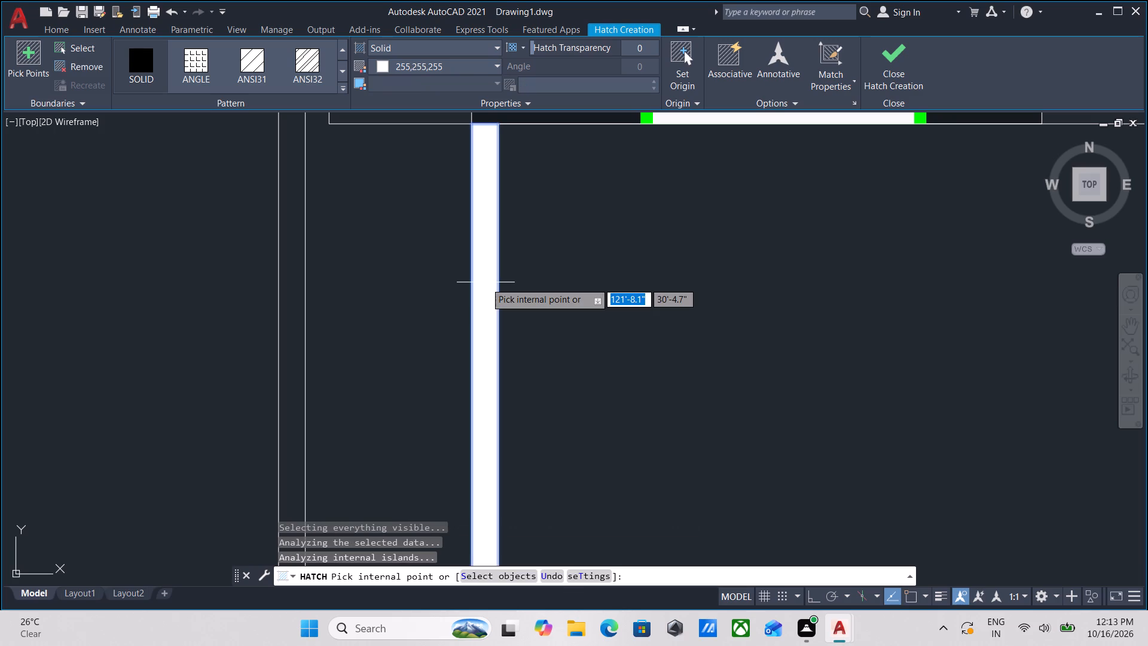
{"action": "left_click", "coordinate": [381, 64]}
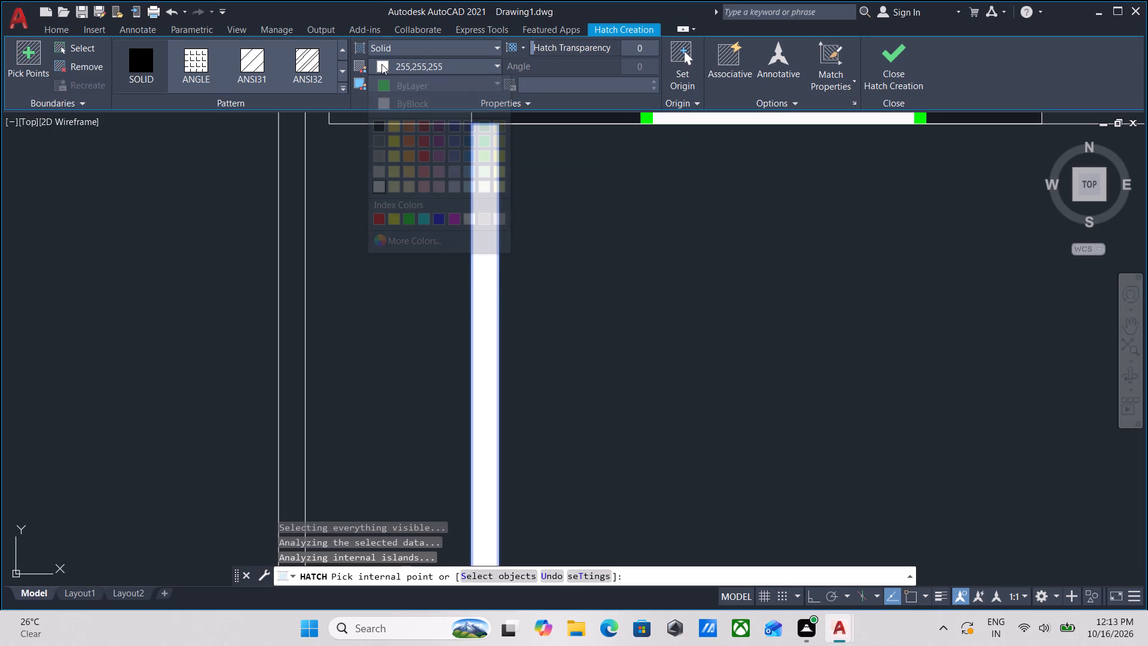
{"action": "left_click", "coordinate": [378, 123]}
Fill the remaining thin wall pieces on both sides of the window and beyond the sliding panel with the same solid 0,0,0 hatch.
{"action": "scroll", "coordinate": [654, 327], "scroll_direction": "down", "scroll_amount": 2}
{"action": "middle_click_drag", "start_coordinate": [654, 325], "coordinate": [623, 283]}
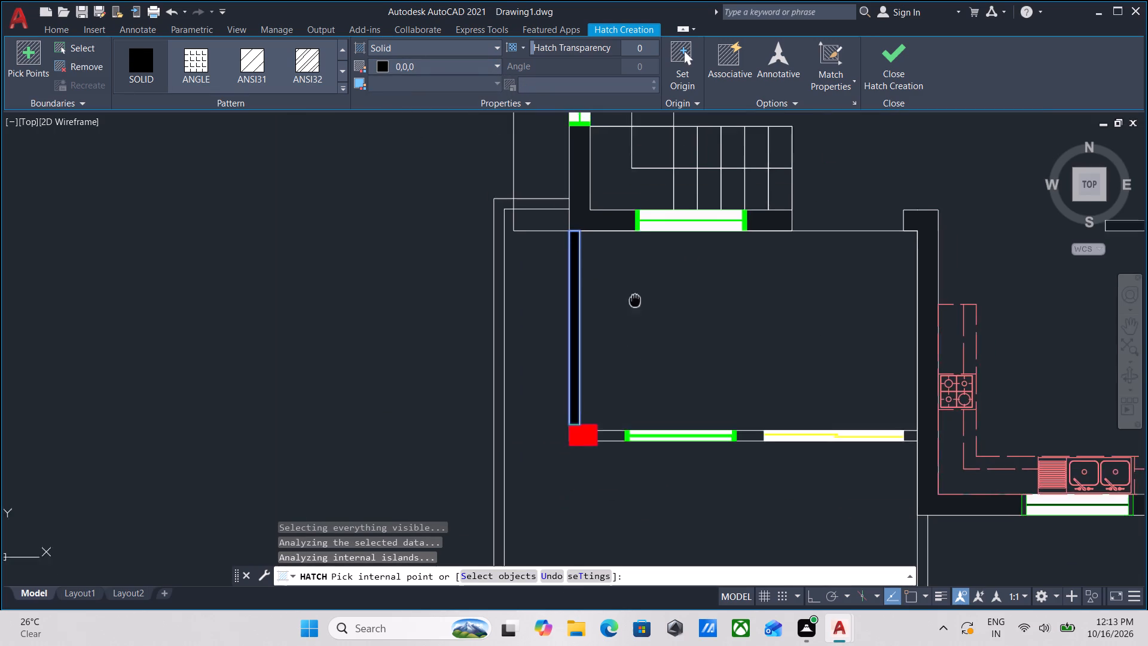
{"action": "middle_click_drag", "start_coordinate": [623, 283], "coordinate": [570, 195]}
{"action": "scroll", "coordinate": [529, 319], "scroll_direction": "up", "scroll_amount": 1}
{"action": "left_click", "coordinate": [542, 330]}
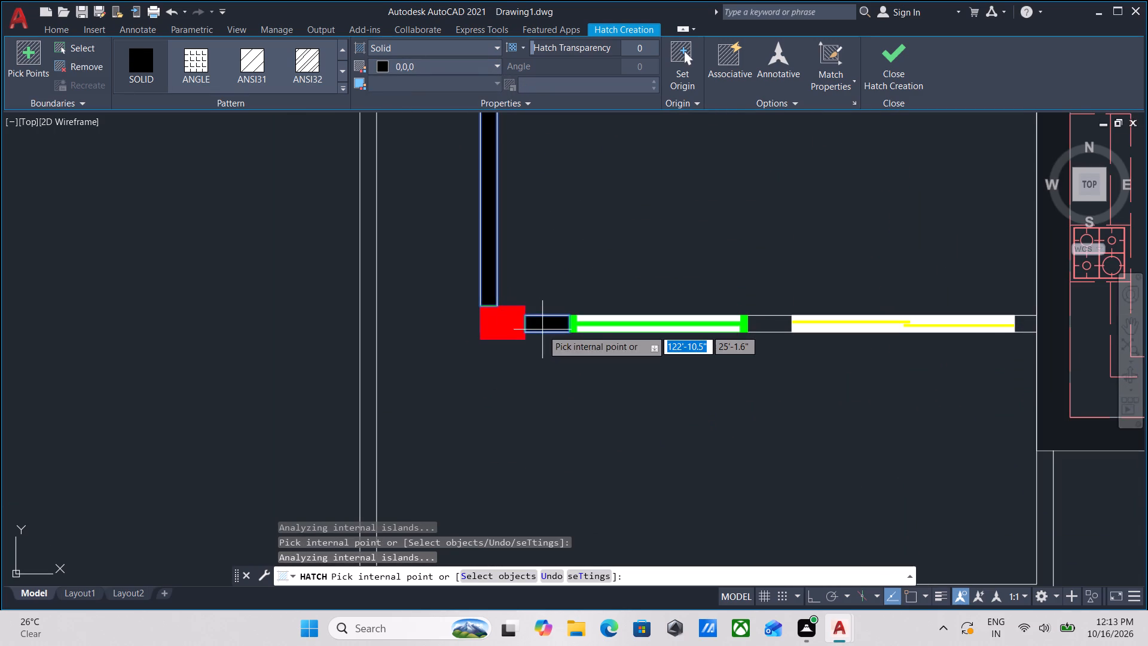
{"action": "left_click", "coordinate": [762, 328]}
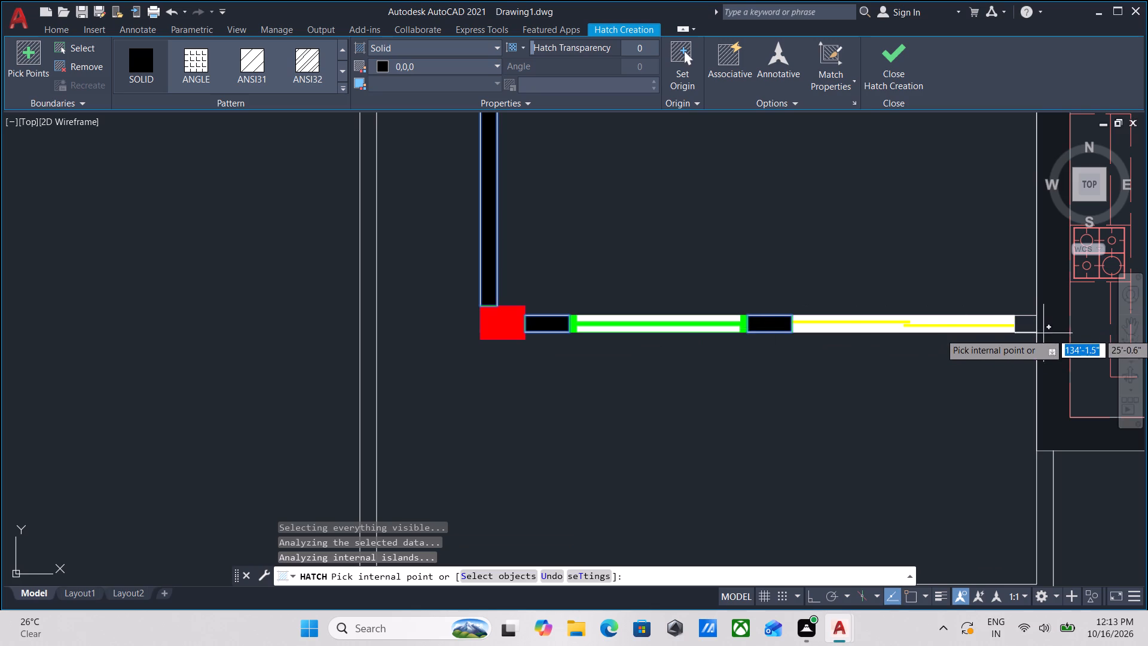
{"action": "left_click", "coordinate": [1026, 325]}
{"action": "scroll", "coordinate": [896, 315], "scroll_direction": "down", "scroll_amount": 2}
{"action": "middle_click_drag", "start_coordinate": [896, 315], "coordinate": [803, 415]}
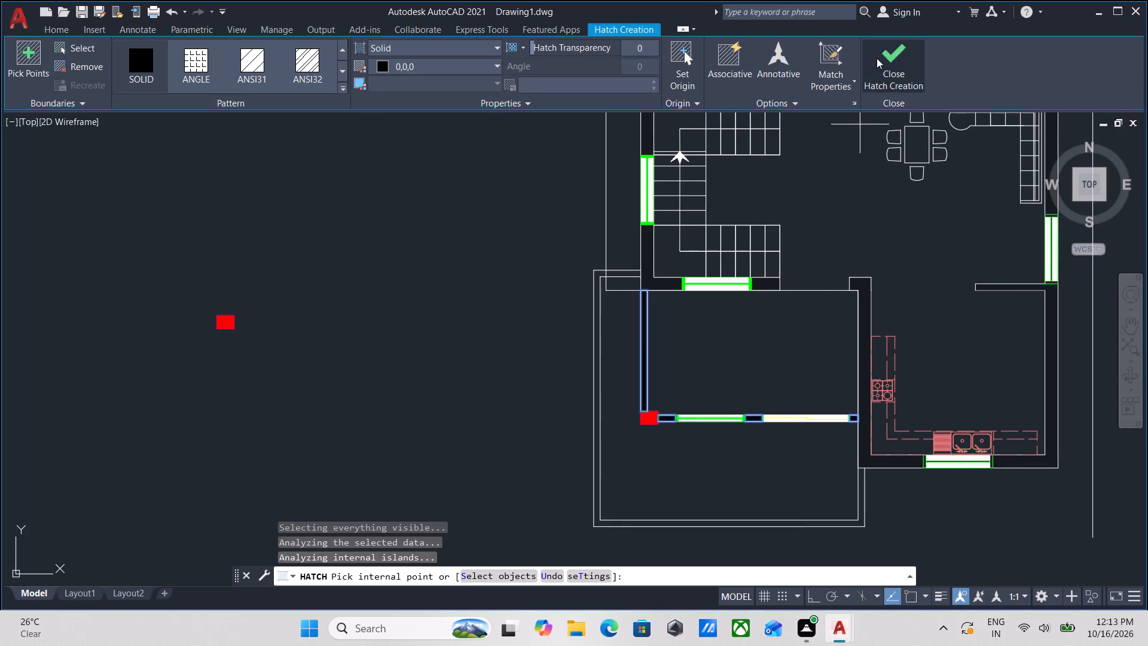
{"action": "left_click", "coordinate": [886, 61]}
Examine the second floor plan side by side with the first, coloured plan.
{"action": "scroll", "coordinate": [756, 275], "scroll_direction": "down", "scroll_amount": 2}
{"action": "middle_click_drag", "start_coordinate": [756, 275], "coordinate": [703, 368]}
{"action": "scroll", "coordinate": [649, 386], "scroll_direction": "up", "scroll_amount": 2}
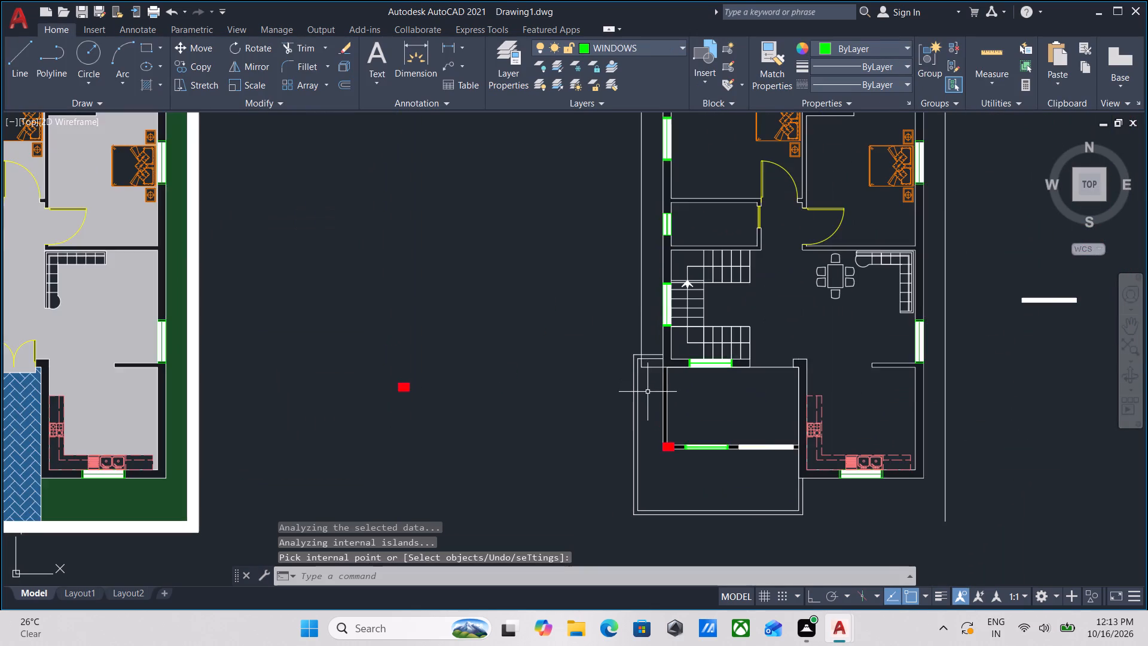
{"action": "middle_click_drag", "start_coordinate": [648, 388], "coordinate": [650, 198]}
{"action": "scroll", "coordinate": [507, 215], "scroll_direction": "down", "scroll_amount": 1}
{"action": "middle_click_drag", "start_coordinate": [469, 224], "coordinate": [661, 241]}
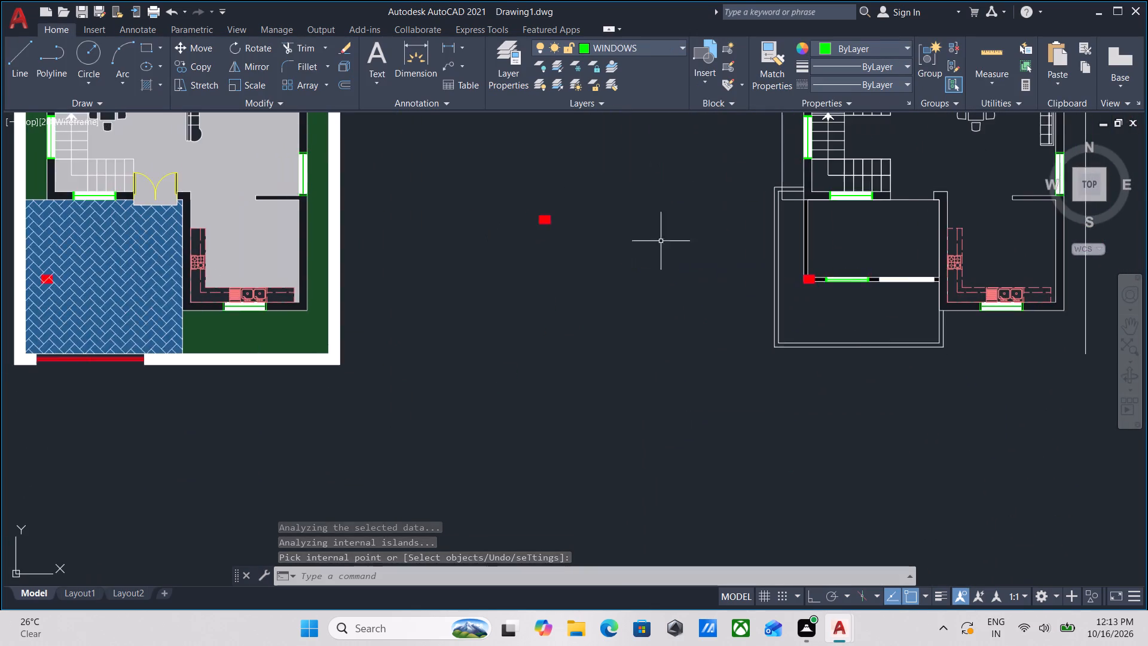
{"action": "scroll", "coordinate": [497, 261], "scroll_direction": "down", "scroll_amount": 1}
{"action": "middle_click_drag", "start_coordinate": [506, 267], "coordinate": [646, 306]}
{"action": "scroll", "coordinate": [628, 299], "scroll_direction": "up", "scroll_amount": 2}
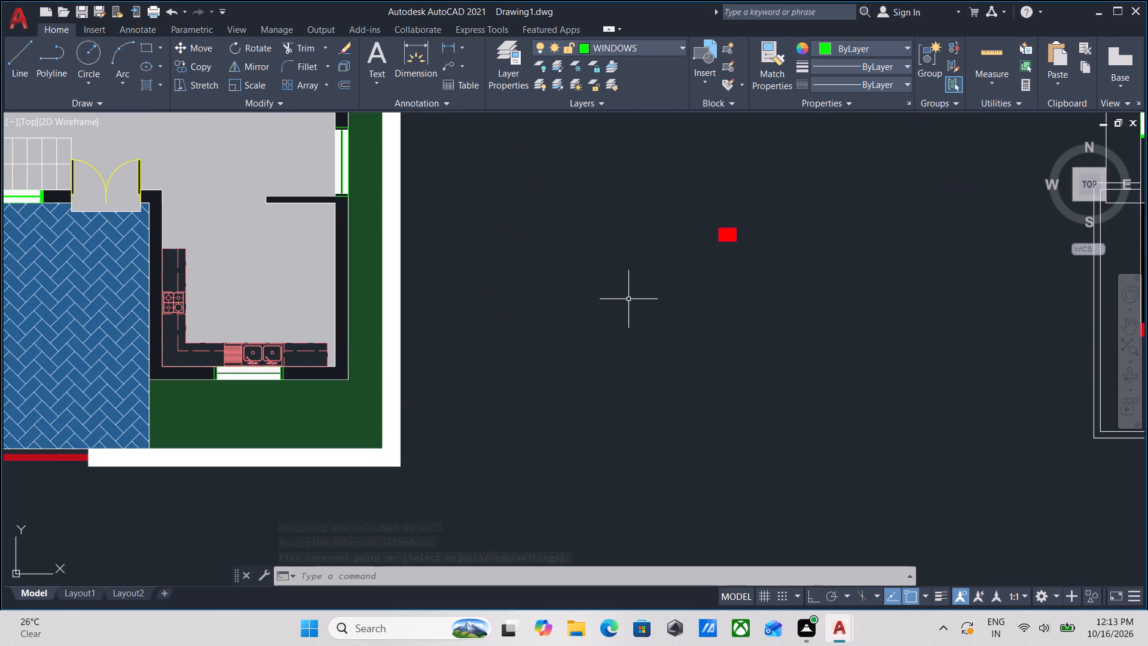
{"action": "middle_click_drag", "start_coordinate": [694, 282], "coordinate": [676, 333]}
{"action": "scroll", "coordinate": [676, 333], "scroll_direction": "down", "scroll_amount": 2}
{"action": "scroll", "coordinate": [890, 355], "scroll_direction": "up", "scroll_amount": 2}
{"action": "scroll", "coordinate": [881, 333], "scroll_direction": "down", "scroll_amount": 1}
{"action": "middle_click_drag", "start_coordinate": [881, 333], "coordinate": [854, 351]}
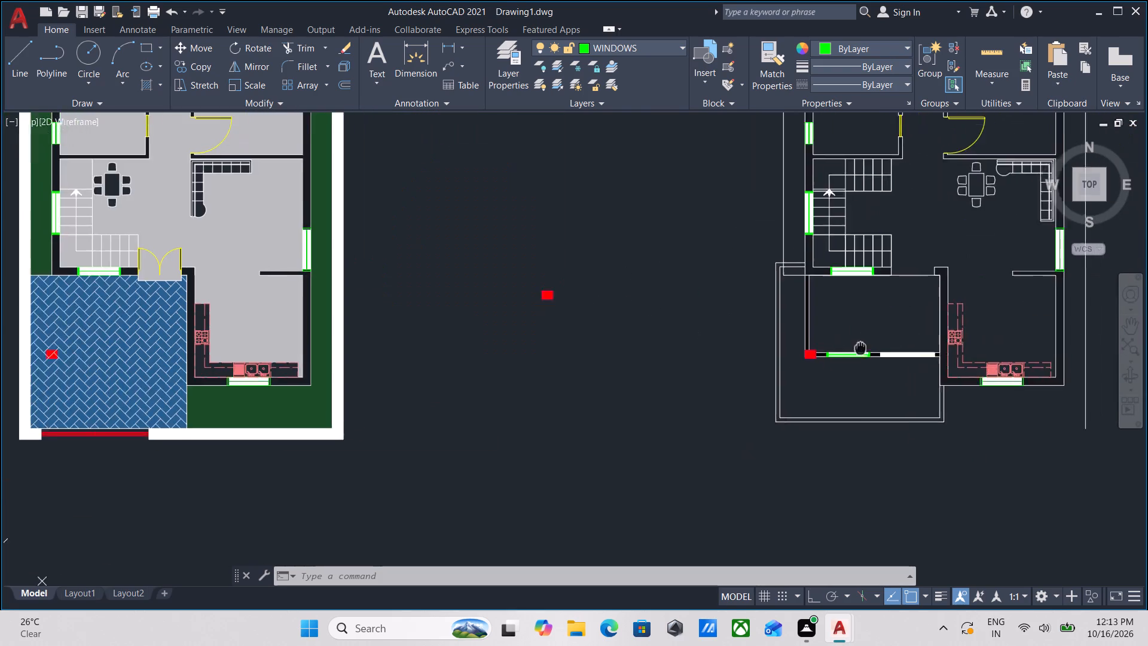
{"action": "middle_click_drag", "start_coordinate": [854, 351], "coordinate": [720, 437]}
{"action": "middle_click_drag", "start_coordinate": [308, 324], "coordinate": [574, 352]}
{"action": "scroll", "coordinate": [649, 331], "scroll_direction": "down", "scroll_amount": 1}
{"action": "middle_click_drag", "start_coordinate": [649, 331], "coordinate": [524, 393]}
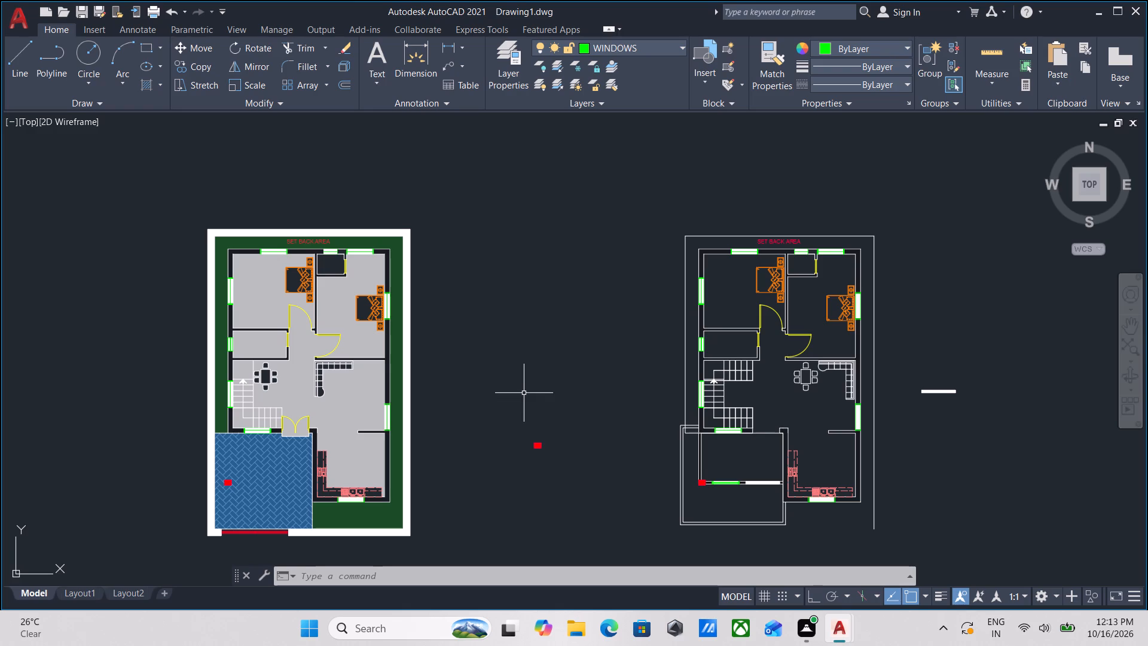
{"action": "scroll", "coordinate": [0, 51], "scroll_direction": "up", "scroll_amount": 1}
{"action": "scroll", "coordinate": [0, 38], "scroll_direction": "down", "scroll_amount": 1}
{"action": "middle_click_drag", "start_coordinate": [271, 179], "coordinate": [332, 171]}
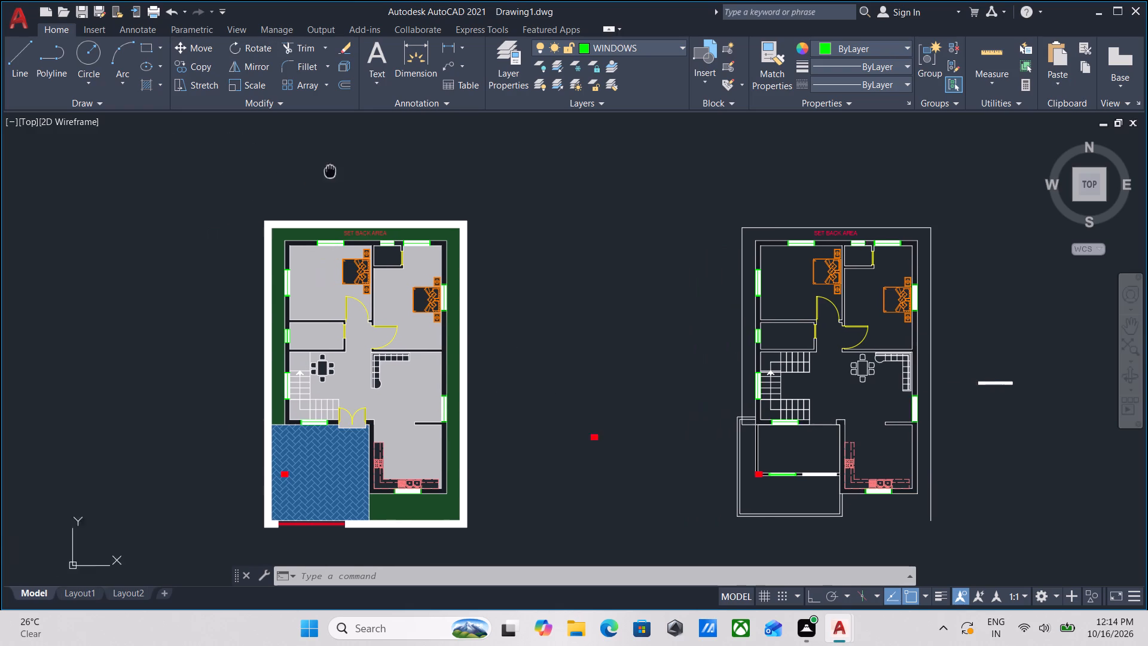
{"action": "middle_click_drag", "start_coordinate": [332, 171], "coordinate": [362, 171]}
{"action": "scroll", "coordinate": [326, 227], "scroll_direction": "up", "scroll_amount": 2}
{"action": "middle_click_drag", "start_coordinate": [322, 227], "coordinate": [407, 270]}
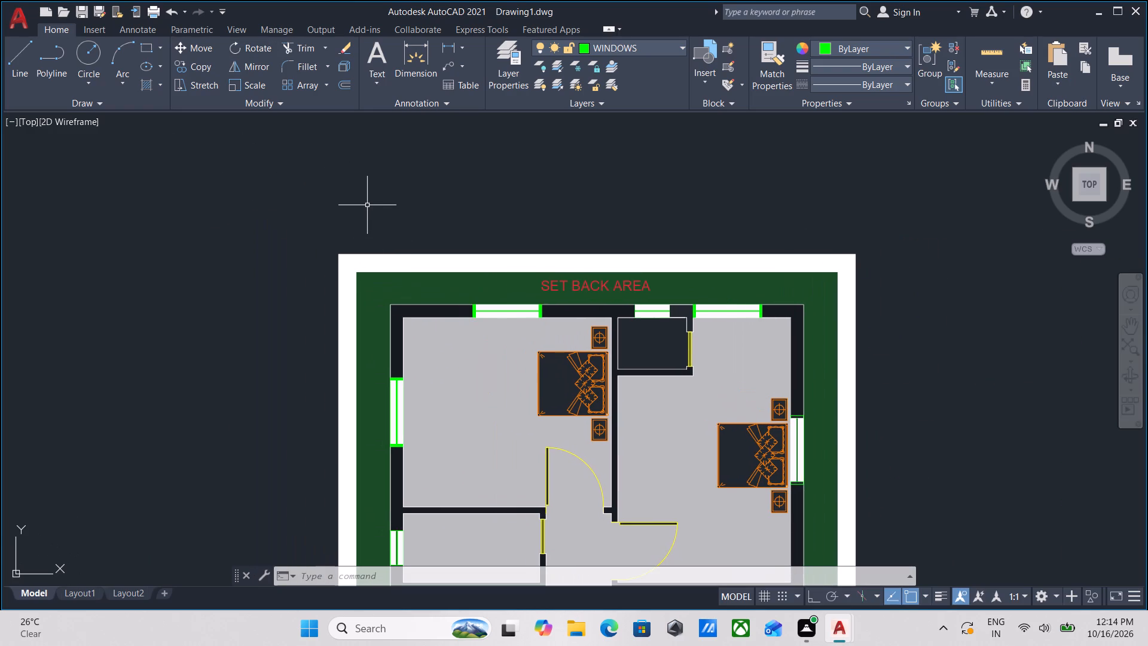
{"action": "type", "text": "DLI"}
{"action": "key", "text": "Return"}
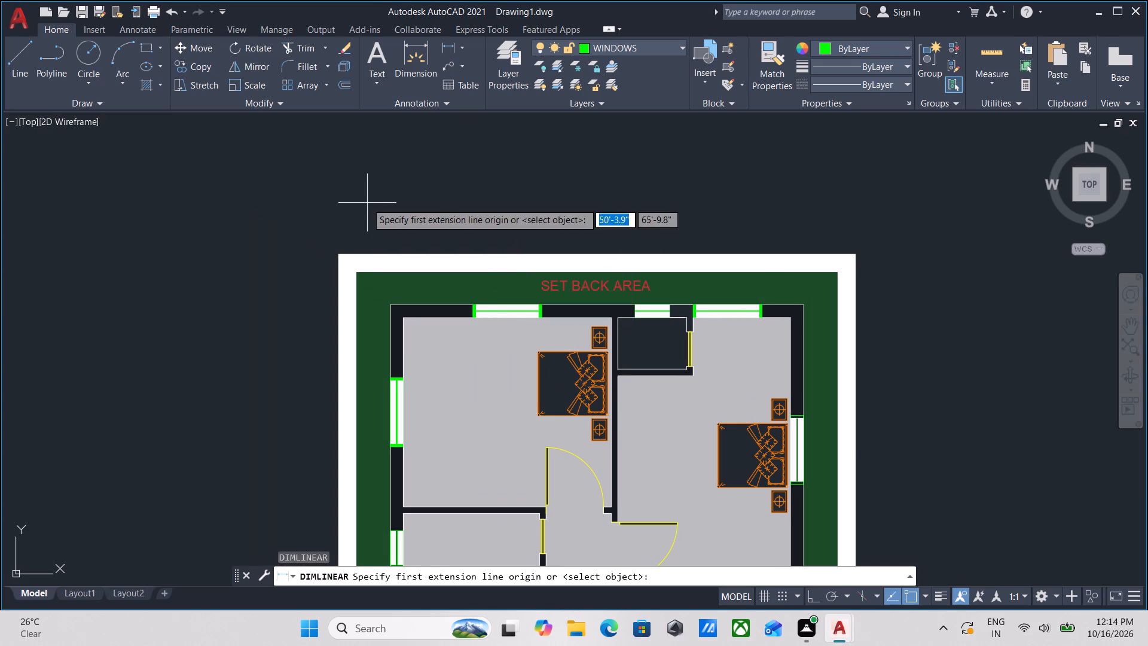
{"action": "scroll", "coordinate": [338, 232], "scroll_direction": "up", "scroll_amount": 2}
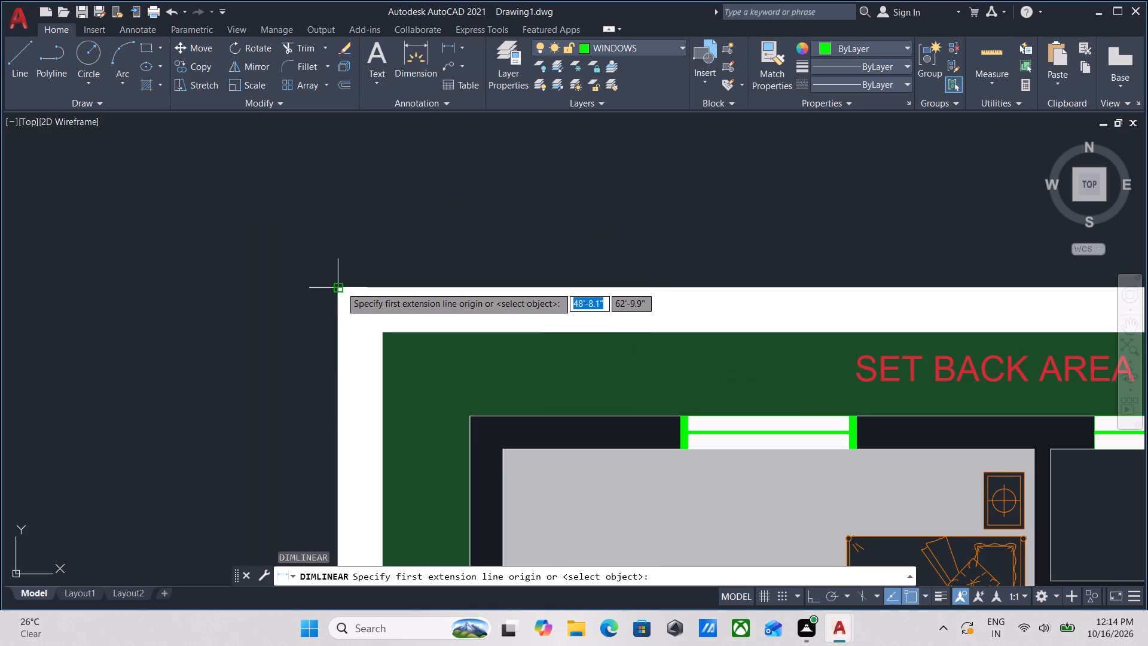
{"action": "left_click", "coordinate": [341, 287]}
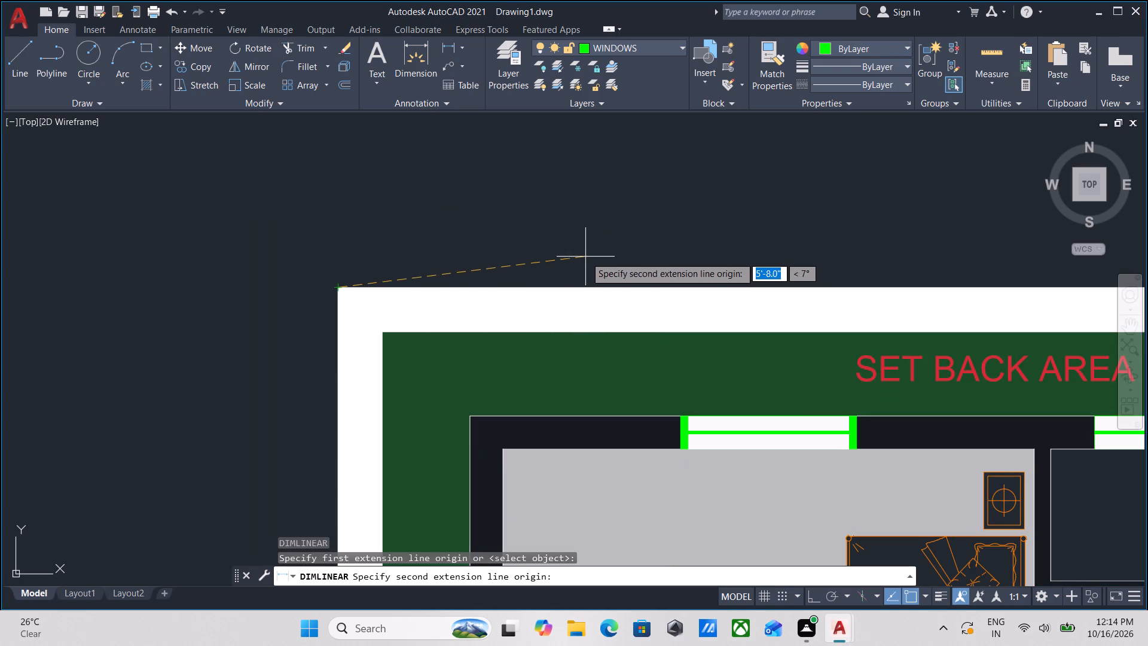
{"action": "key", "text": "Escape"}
Make WALL the current layer and add a horizontal linear dimension between the first plan's top outer boundary corners, placed above the plan.
{"action": "left_click", "coordinate": [661, 51]}
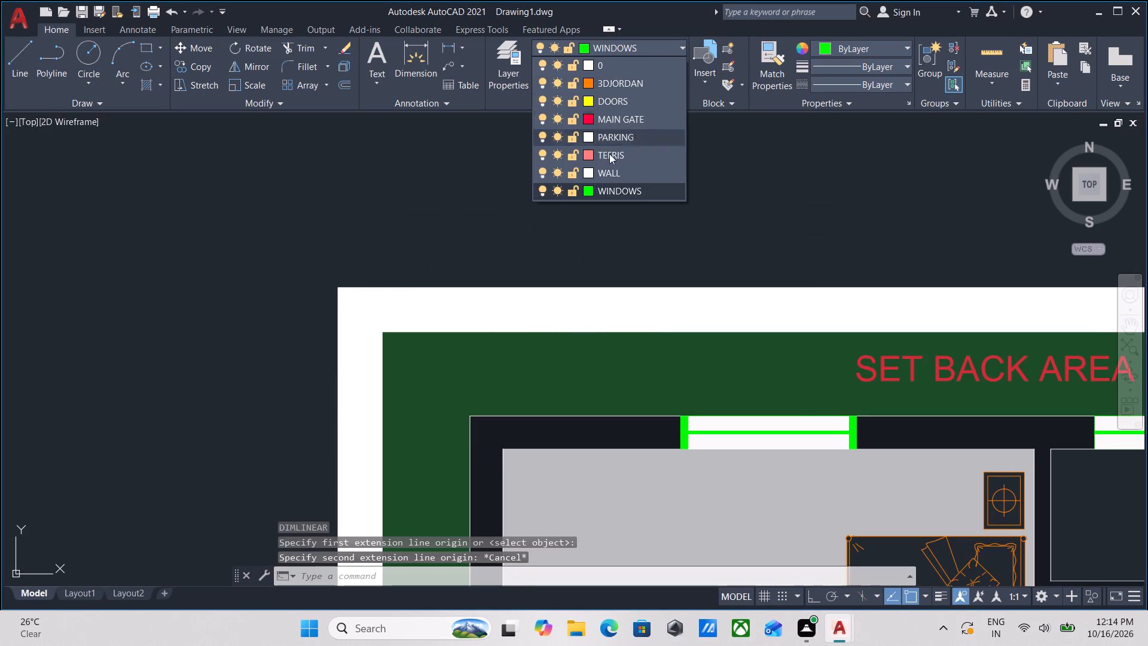
{"action": "left_click", "coordinate": [600, 175]}
{"action": "middle_click_drag", "start_coordinate": [447, 205], "coordinate": [456, 215]}
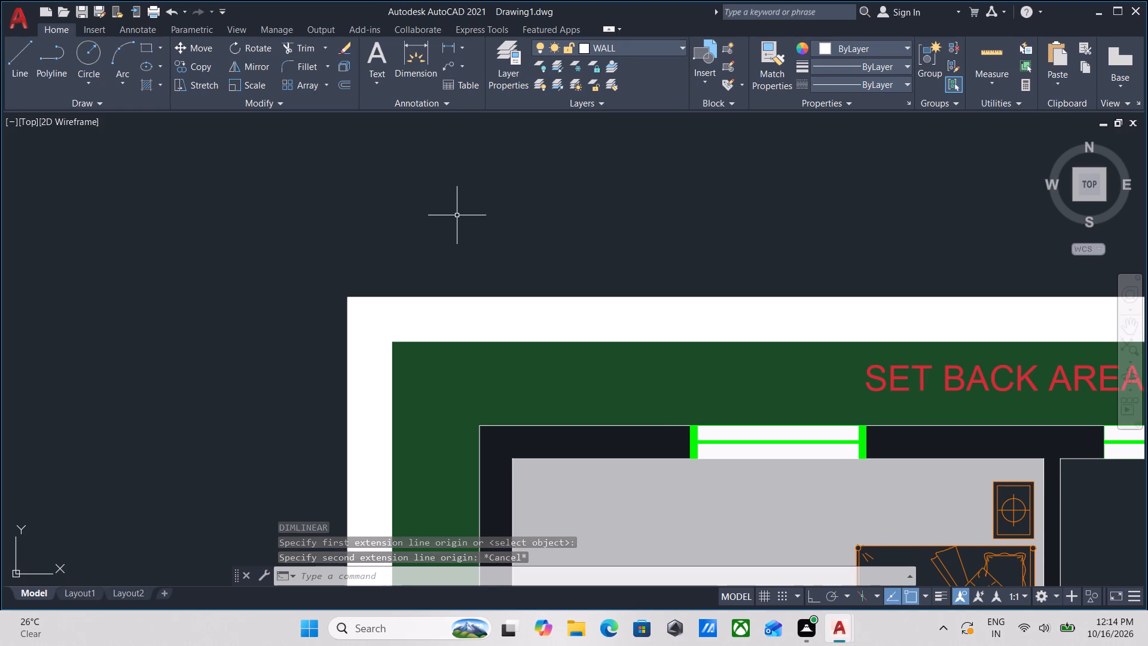
{"action": "type", "text": "DLI"}
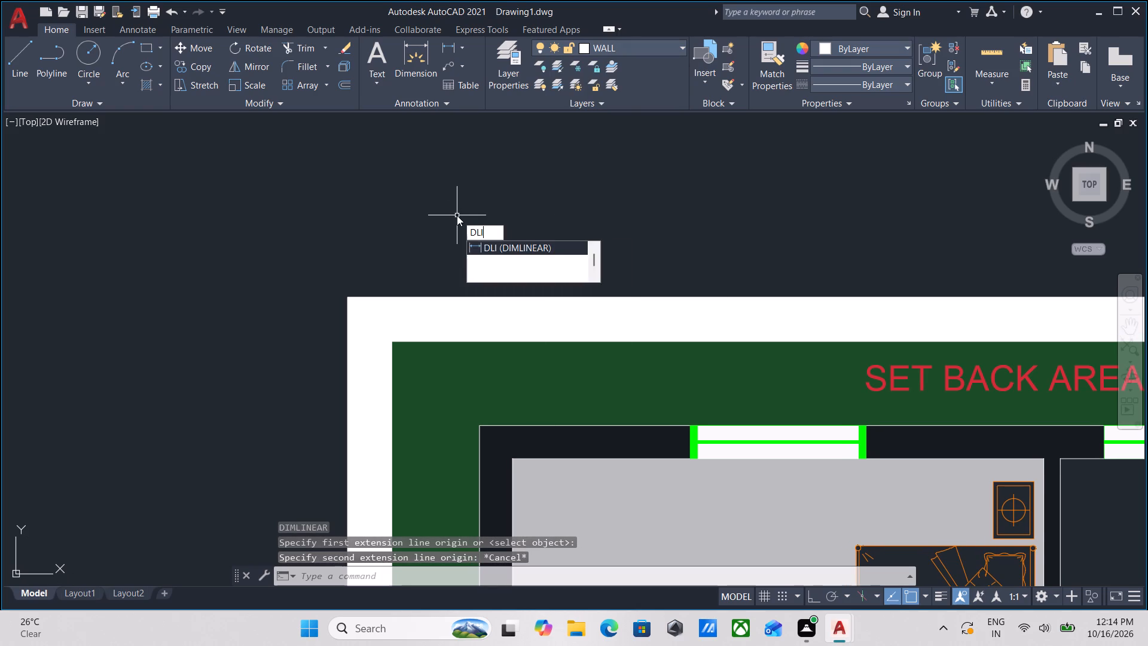
{"action": "key", "text": "Return"}
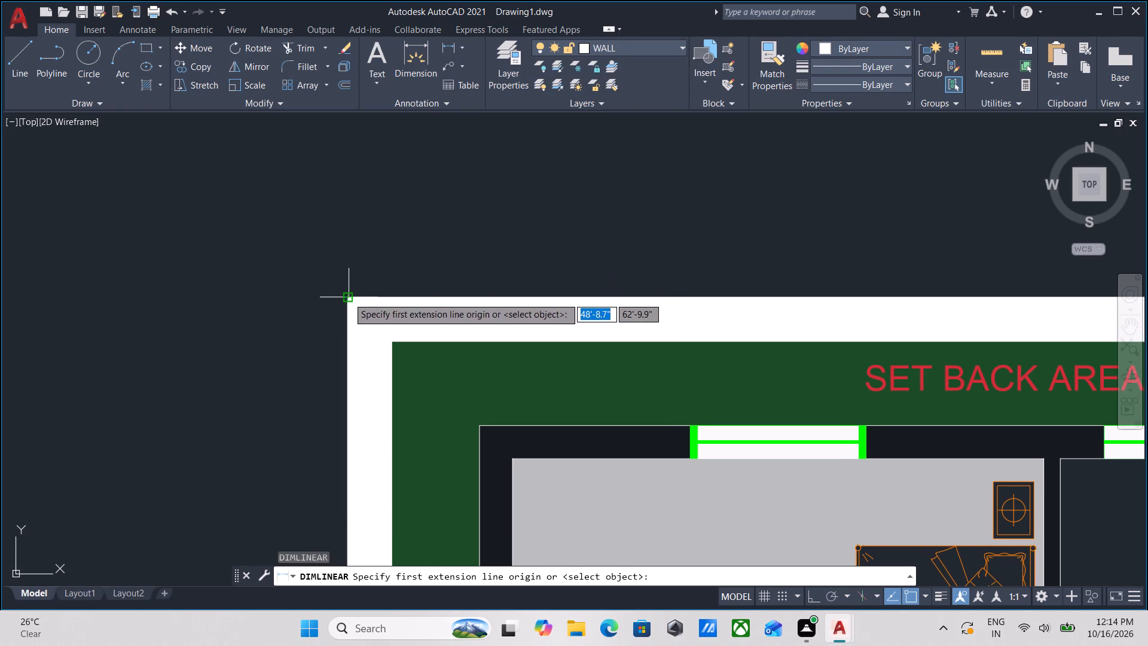
{"action": "left_click", "coordinate": [348, 297]}
{"action": "middle_click_drag", "start_coordinate": [683, 242], "coordinate": [246, 258]}
{"action": "scroll", "coordinate": [629, 295], "scroll_direction": "down", "scroll_amount": 1}
{"action": "middle_click_drag", "start_coordinate": [629, 295], "coordinate": [270, 302]}
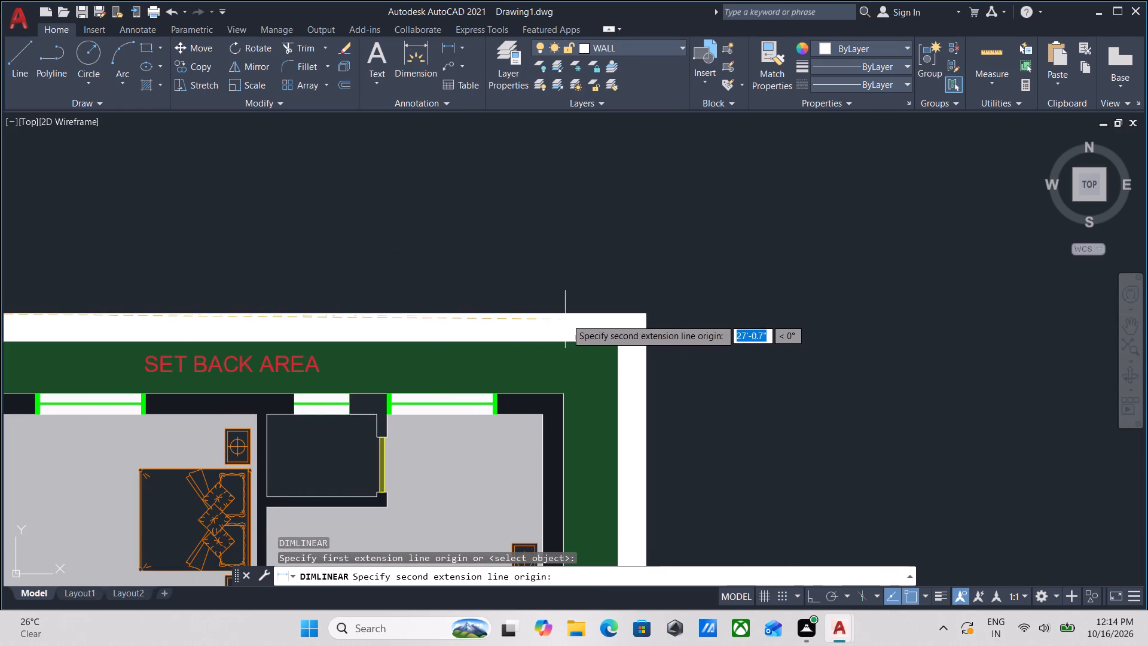
{"action": "left_click", "coordinate": [648, 312]}
{"action": "middle_click_drag", "start_coordinate": [459, 287], "coordinate": [495, 274]}
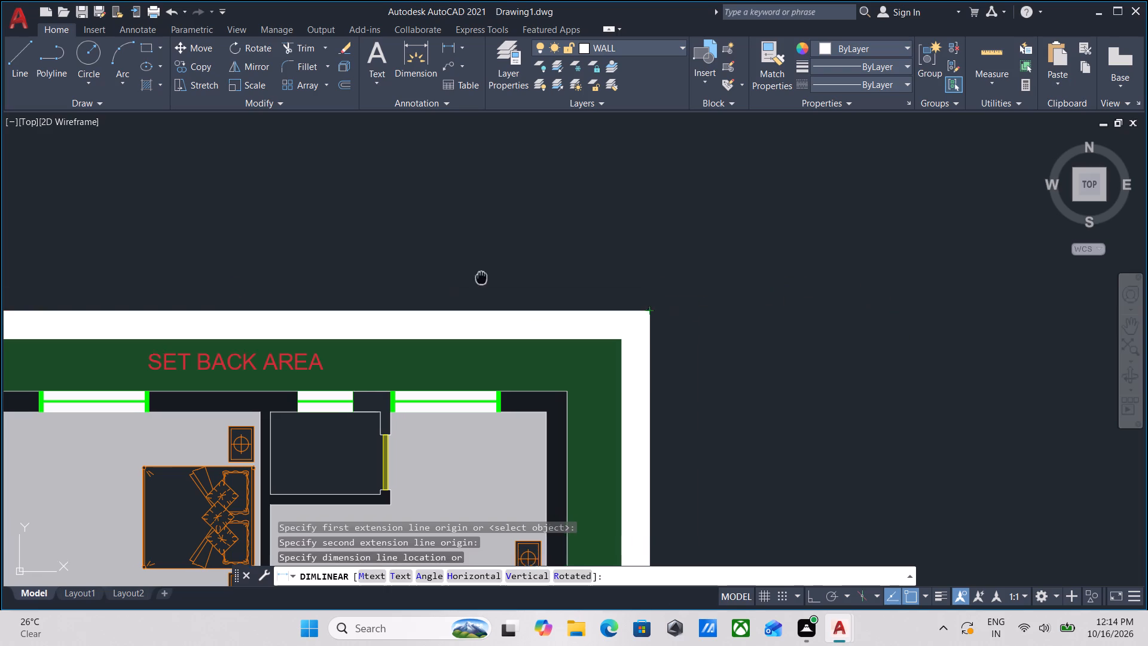
{"action": "middle_click_drag", "start_coordinate": [495, 274], "coordinate": [723, 236]}
{"action": "middle_click_drag", "start_coordinate": [538, 197], "coordinate": [549, 245]}
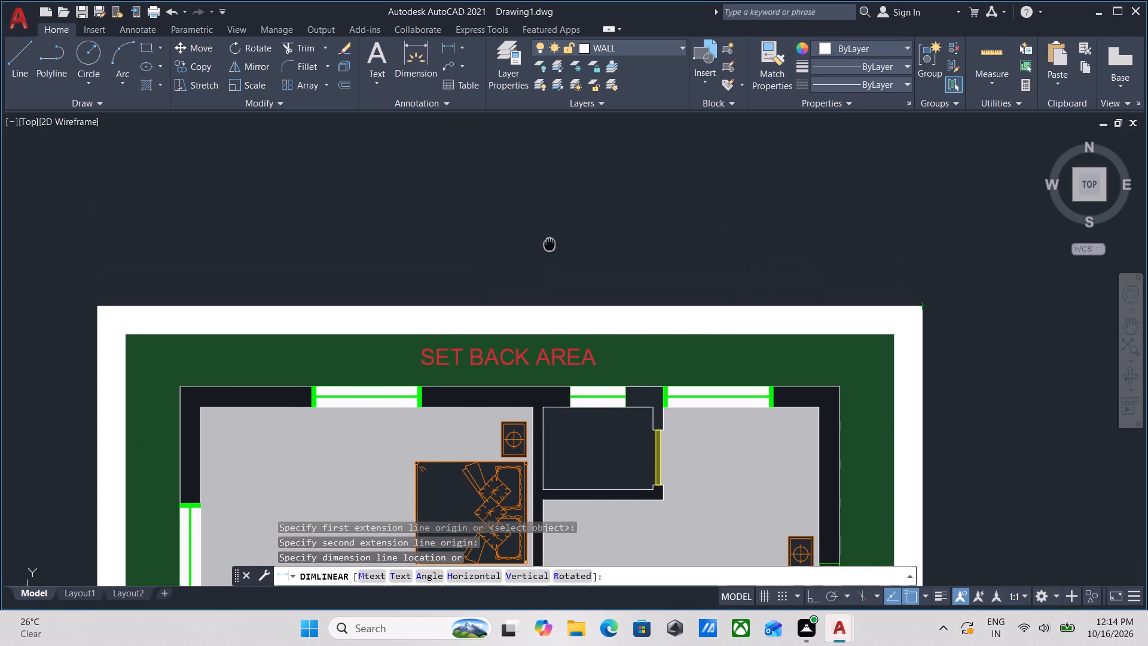
{"action": "middle_click_drag", "start_coordinate": [549, 245], "coordinate": [549, 247]}
{"action": "left_click", "coordinate": [546, 221]}
Add a vertical linear dimension between the first plan's upper-left and lower-left outer boundary corners, placed outside the left boundary wall.
{"action": "middle_click_drag", "start_coordinate": [457, 288], "coordinate": [596, 194]}
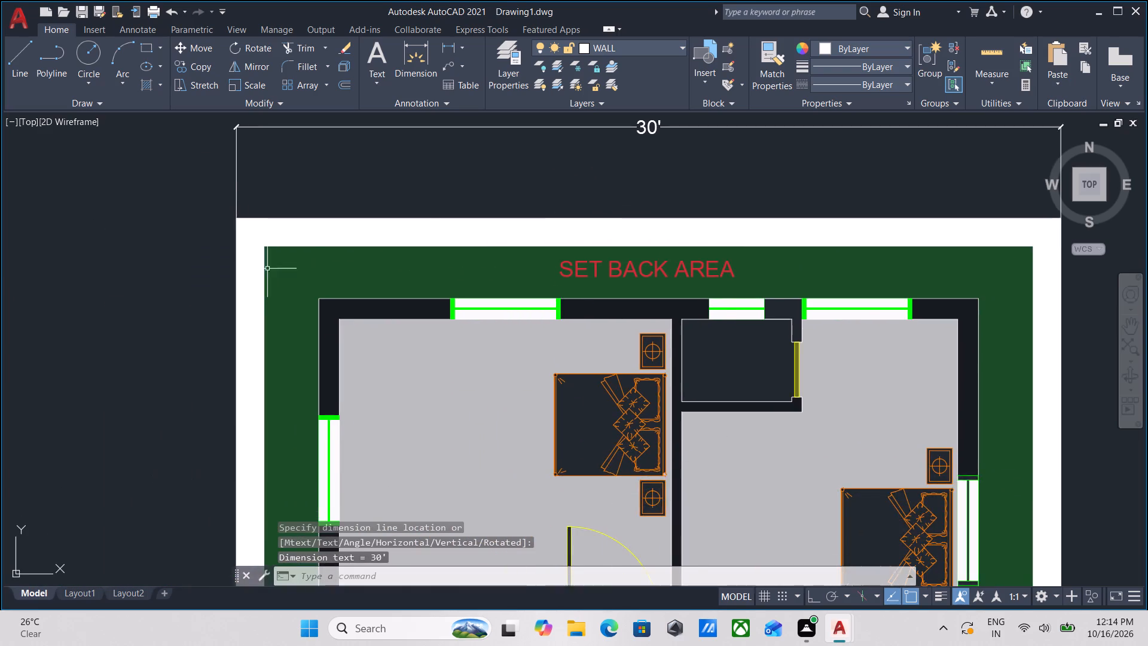
{"action": "scroll", "coordinate": [264, 270], "scroll_direction": "down", "scroll_amount": 1}
{"action": "middle_click_drag", "start_coordinate": [266, 267], "coordinate": [379, 142]}
{"action": "middle_click_drag", "start_coordinate": [163, 217], "coordinate": [268, 314]}
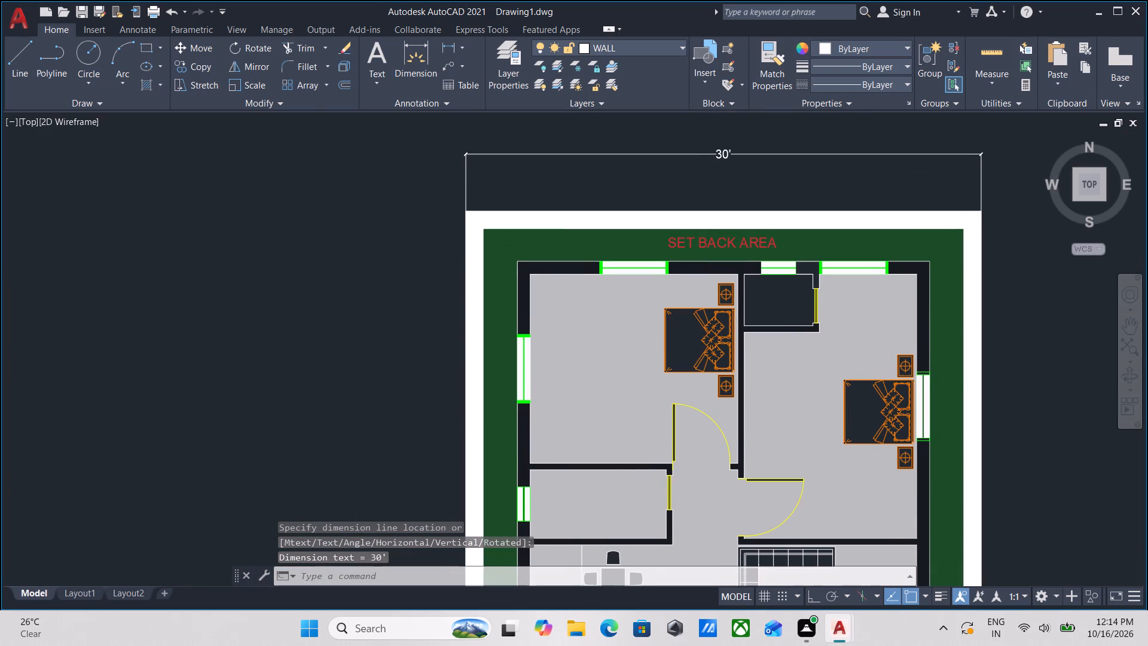
{"action": "type", "text": "DLI"}
{"action": "key", "text": "Return"}
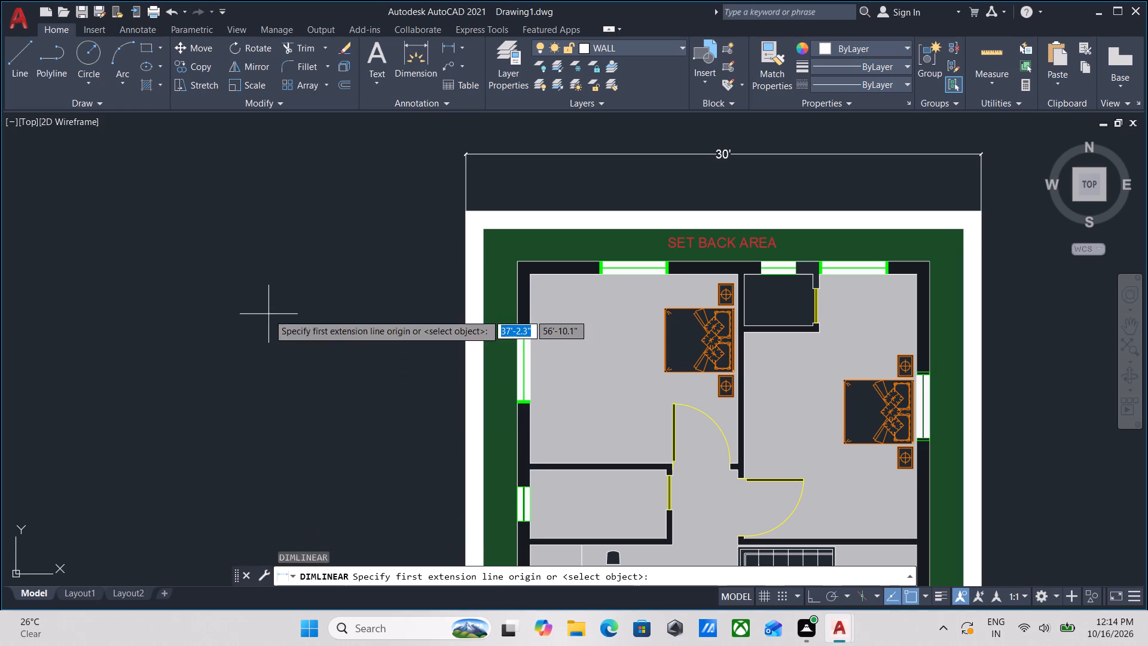
{"action": "scroll", "coordinate": [488, 240], "scroll_direction": "up", "scroll_amount": 2}
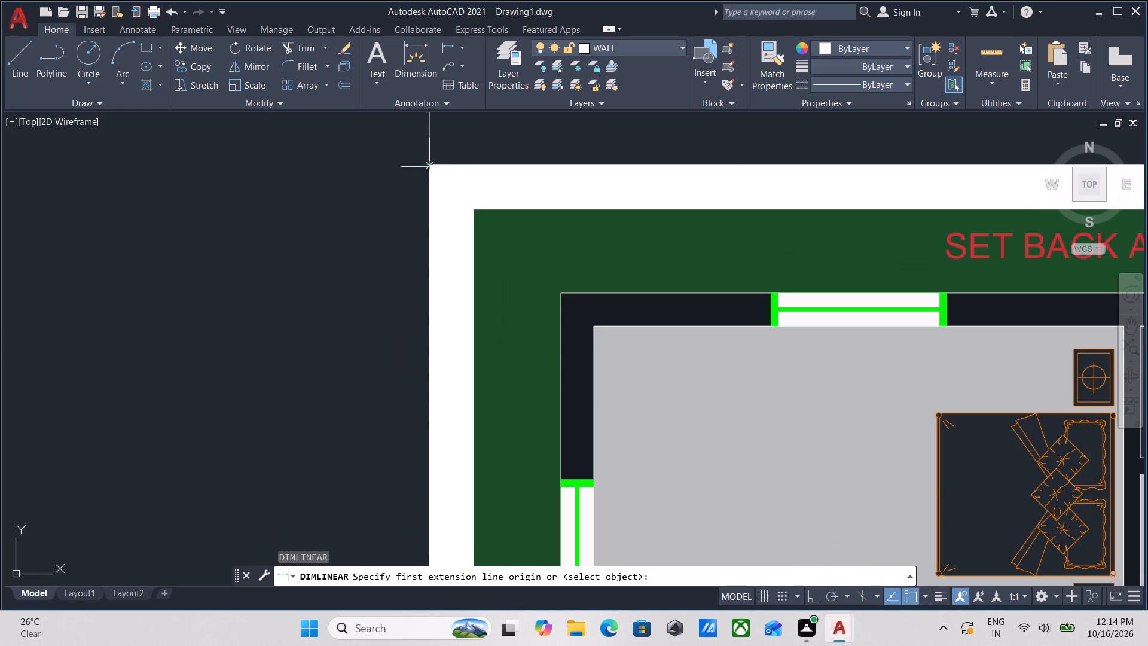
{"action": "left_click", "coordinate": [429, 167]}
{"action": "scroll", "coordinate": [438, 409], "scroll_direction": "down", "scroll_amount": 2}
{"action": "middle_click_drag", "start_coordinate": [438, 409], "coordinate": [438, 210]}
{"action": "scroll", "coordinate": [441, 268], "scroll_direction": "down", "scroll_amount": 3}
{"action": "middle_click_drag", "start_coordinate": [422, 325], "coordinate": [434, 169]}
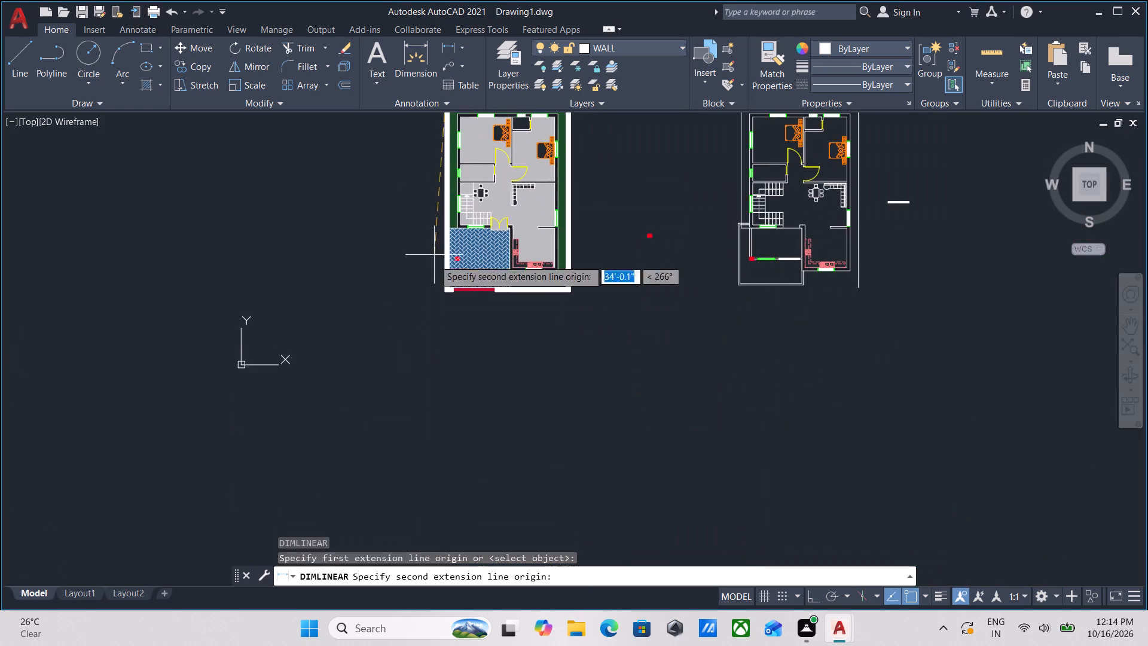
{"action": "scroll", "coordinate": [433, 297], "scroll_direction": "up", "scroll_amount": 5}
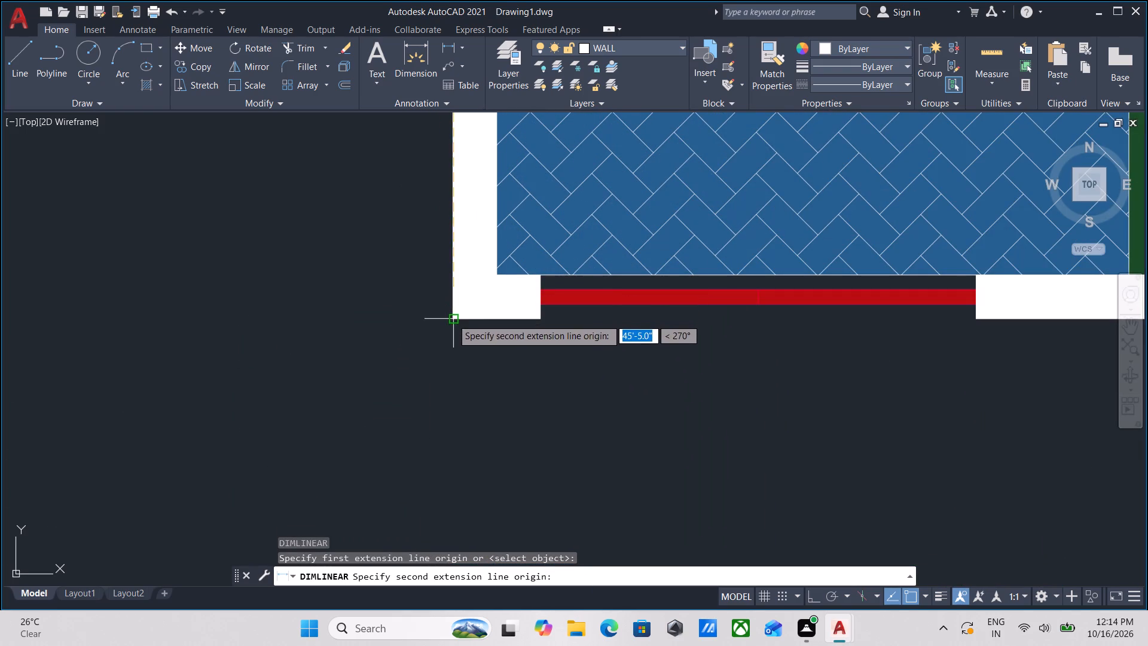
{"action": "left_click", "coordinate": [453, 319]}
{"action": "scroll", "coordinate": [368, 281], "scroll_direction": "down", "scroll_amount": 2}
{"action": "middle_click_drag", "start_coordinate": [368, 281], "coordinate": [447, 413]}
{"action": "scroll", "coordinate": [425, 256], "scroll_direction": "down", "scroll_amount": 2}
{"action": "middle_click_drag", "start_coordinate": [425, 256], "coordinate": [447, 440]}
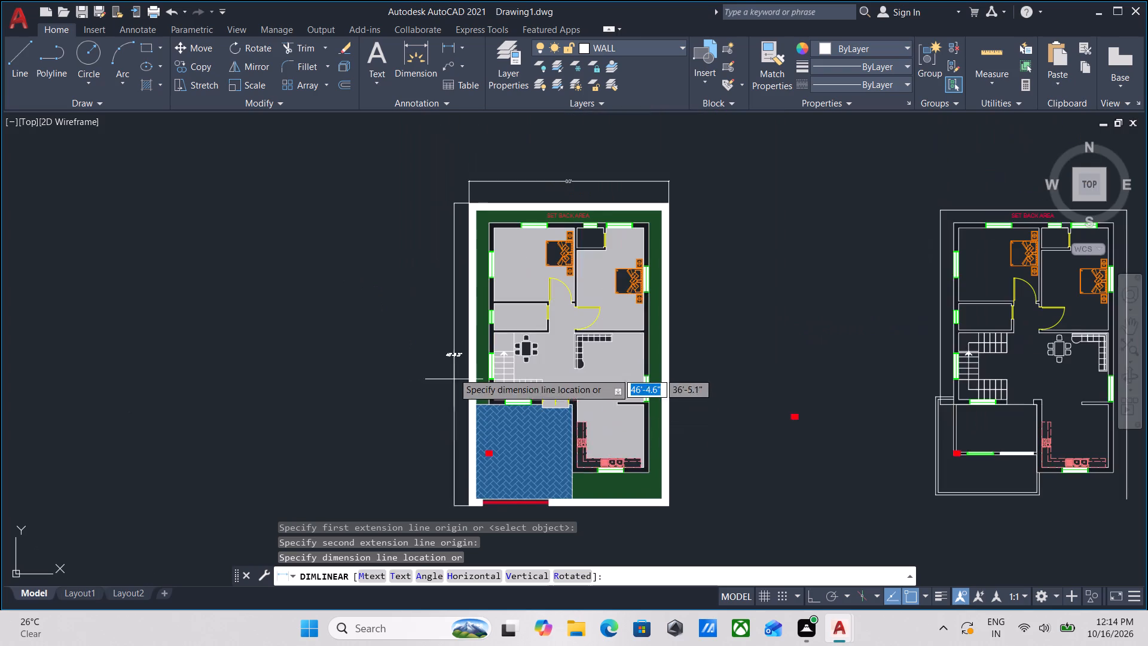
{"action": "scroll", "coordinate": [448, 342], "scroll_direction": "up", "scroll_amount": 4}
{"action": "left_click", "coordinate": [450, 324]}
Examine the dimensioned first floor plan and compare its layout with the second plan.
{"action": "scroll", "coordinate": [469, 316], "scroll_direction": "down", "scroll_amount": 3}
{"action": "middle_click_drag", "start_coordinate": [468, 316], "coordinate": [466, 316]}
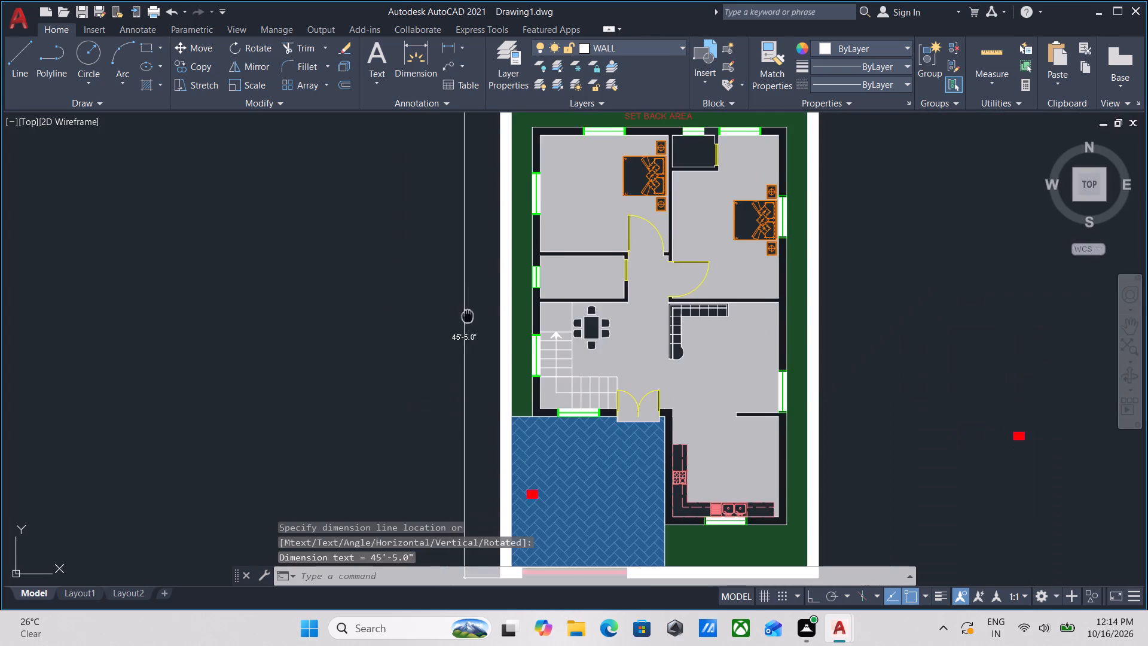
{"action": "middle_click_drag", "start_coordinate": [466, 316], "coordinate": [311, 334]}
{"action": "middle_click_drag", "start_coordinate": [397, 305], "coordinate": [399, 366]}
{"action": "scroll", "coordinate": [399, 369], "scroll_direction": "down", "scroll_amount": 1}
{"action": "middle_click_drag", "start_coordinate": [656, 291], "coordinate": [614, 241]}
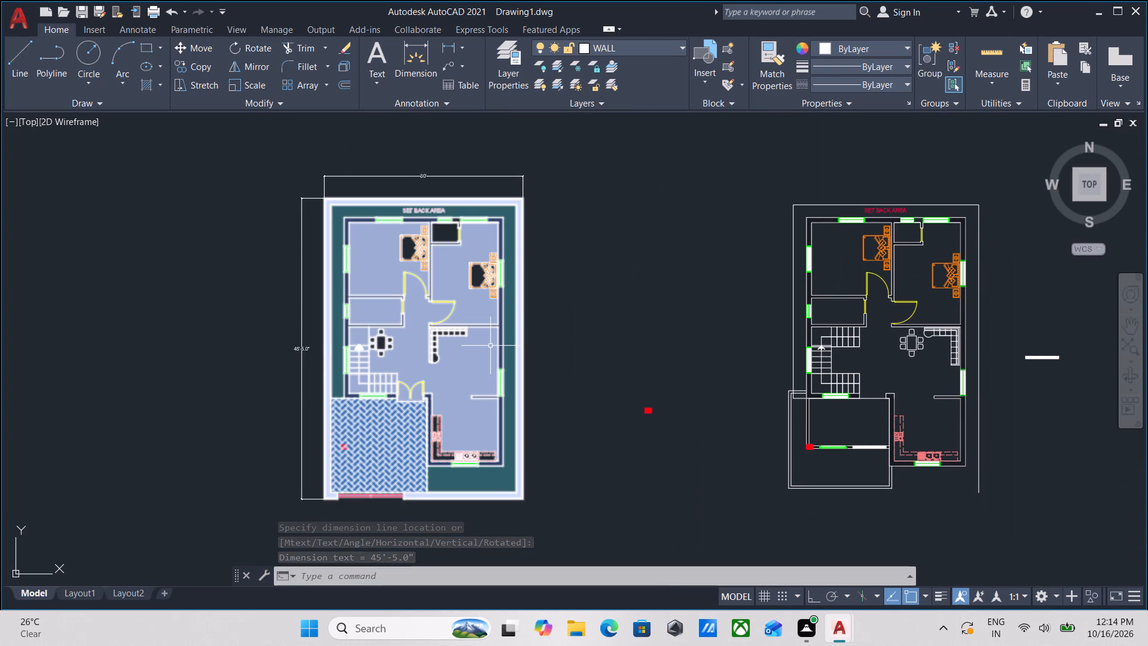
{"action": "scroll", "coordinate": [362, 298], "scroll_direction": "up", "scroll_amount": 2}
{"action": "middle_click_drag", "start_coordinate": [277, 206], "coordinate": [312, 340]}
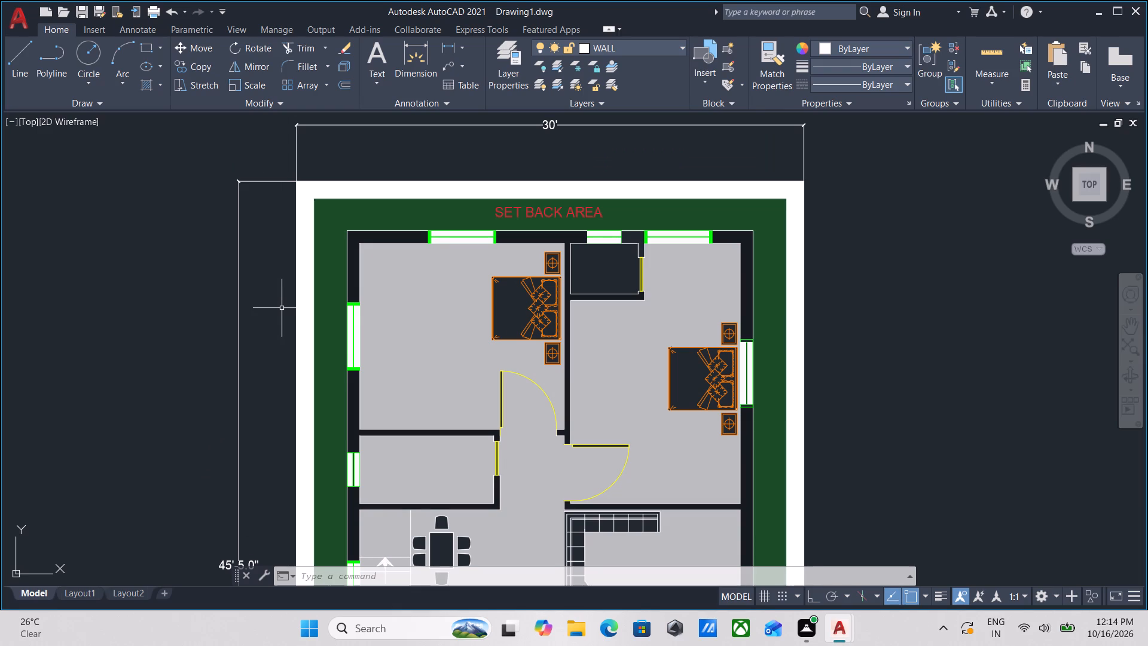
{"action": "scroll", "coordinate": [348, 294], "scroll_direction": "down", "scroll_amount": 1}
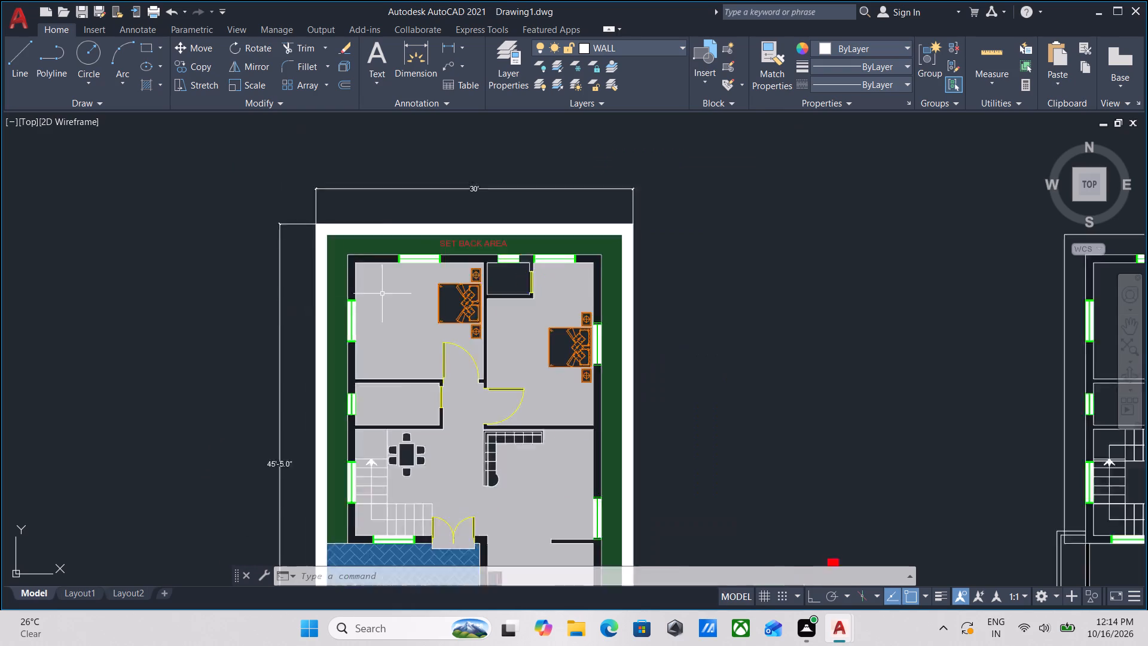
{"action": "scroll", "coordinate": [414, 294], "scroll_direction": "down", "scroll_amount": 1}
{"action": "scroll", "coordinate": [788, 333], "scroll_direction": "up", "scroll_amount": 1}
{"action": "middle_click_drag", "start_coordinate": [855, 340], "coordinate": [655, 320]}
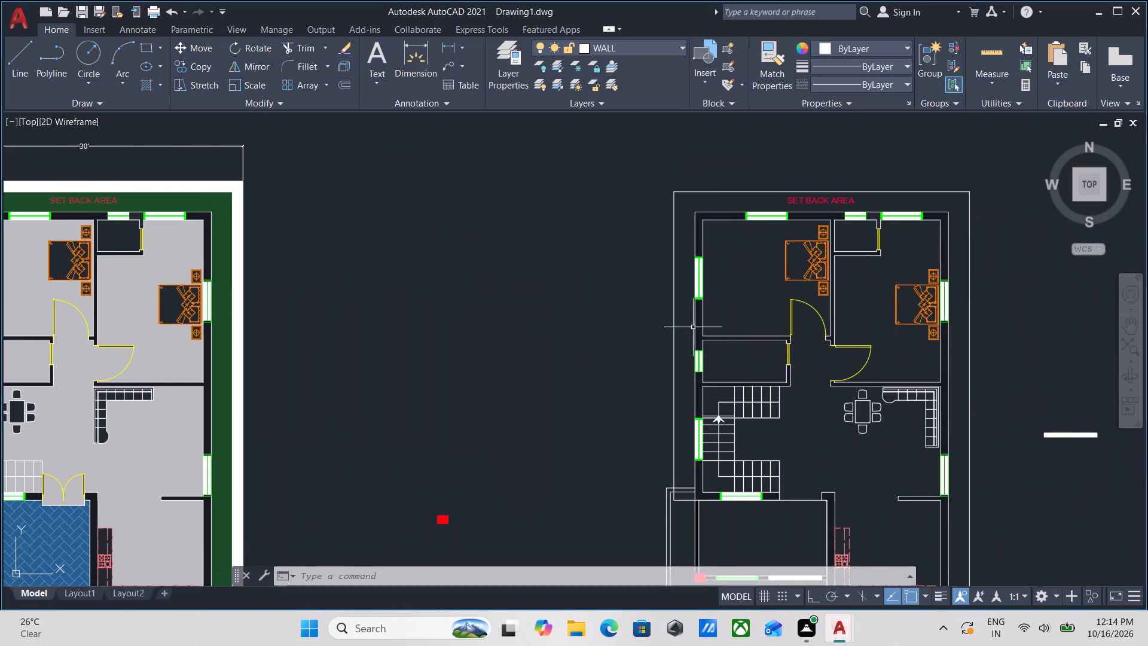
{"action": "scroll", "coordinate": [694, 327], "scroll_direction": "up", "scroll_amount": 2}
{"action": "scroll", "coordinate": [675, 325], "scroll_direction": "down", "scroll_amount": 2}
{"action": "middle_click_drag", "start_coordinate": [677, 323], "coordinate": [803, 266]}
{"action": "middle_click_drag", "start_coordinate": [426, 307], "coordinate": [644, 254]}
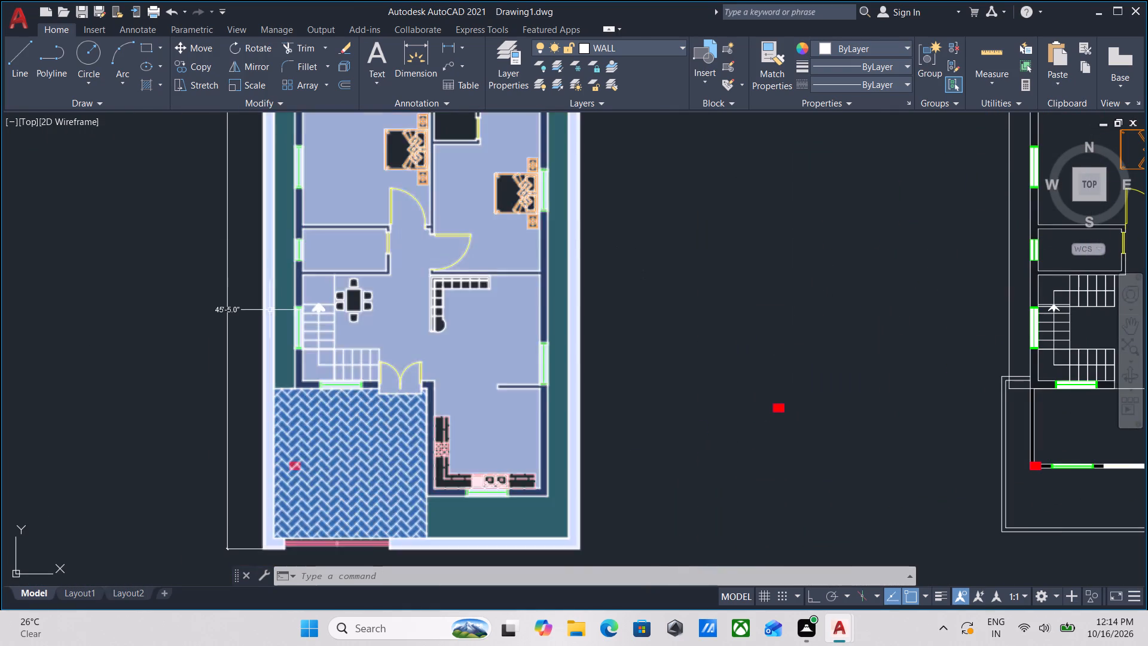
Place horizontal single-line text reading BEDROOM, about 0'-7.1" high, in the first plan's upper-left bedroom, left of the bed.
{"action": "middle_click_drag", "start_coordinate": [270, 310], "coordinate": [341, 398]}
{"action": "scroll", "coordinate": [407, 258], "scroll_direction": "up", "scroll_amount": 1}
{"action": "middle_click_drag", "start_coordinate": [430, 220], "coordinate": [423, 324]}
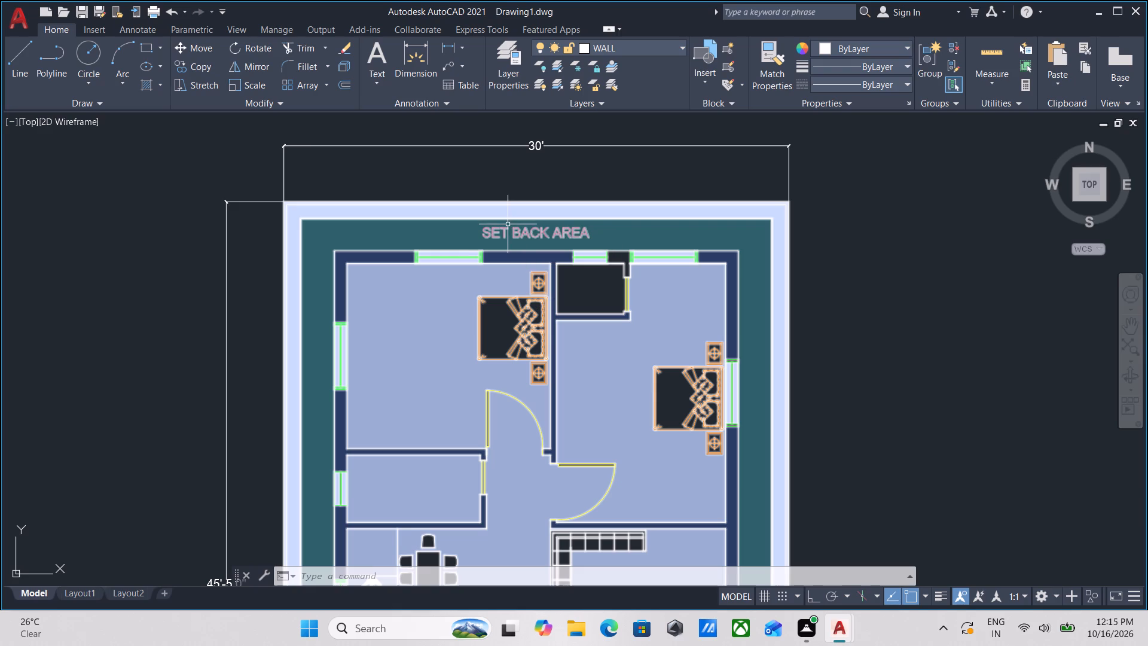
{"action": "scroll", "coordinate": [393, 382], "scroll_direction": "up", "scroll_amount": 2}
{"action": "middle_click_drag", "start_coordinate": [428, 307], "coordinate": [475, 334]}
{"action": "scroll", "coordinate": [450, 319], "scroll_direction": "down", "scroll_amount": 1}
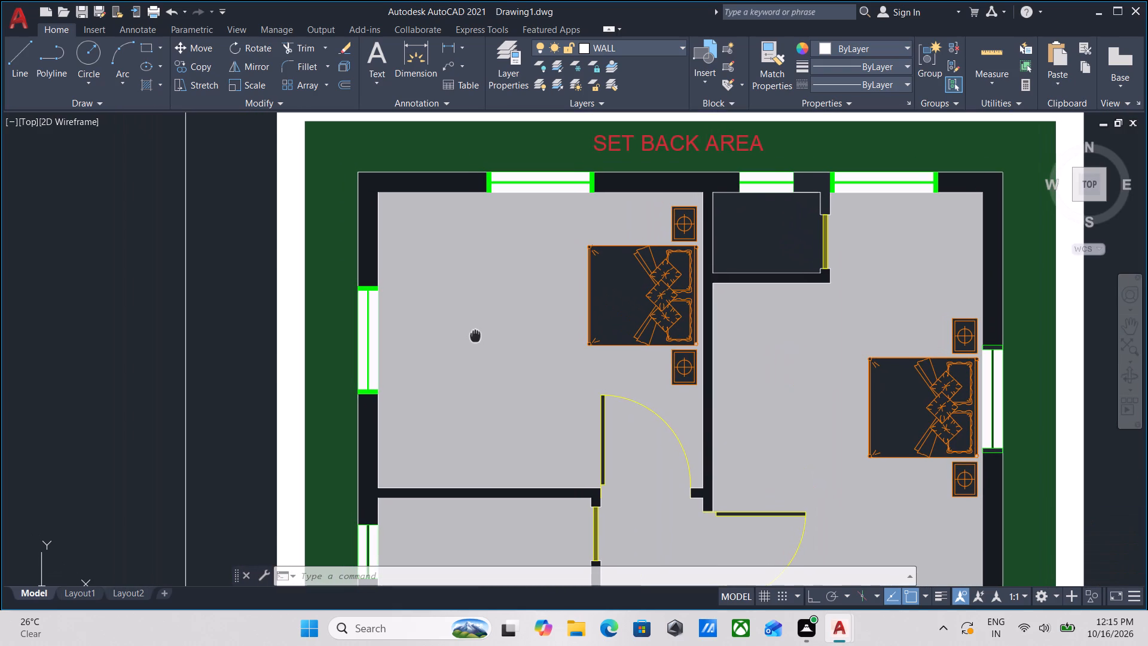
{"action": "type", "text": "DT"}
{"action": "key", "text": "Return"}
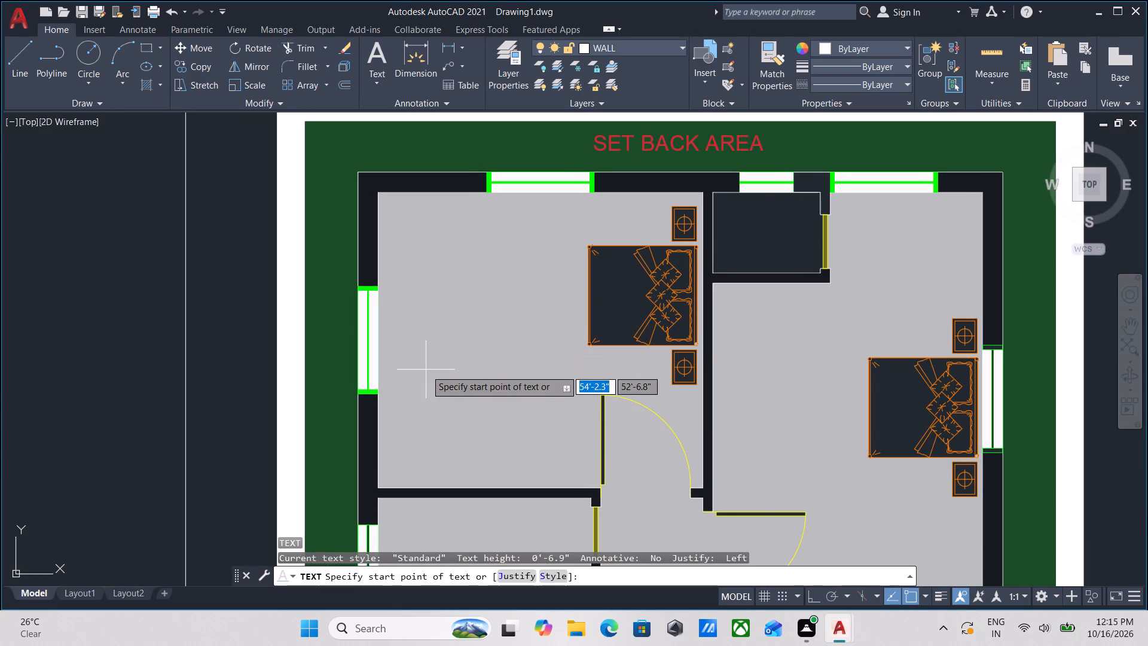
{"action": "left_click", "coordinate": [426, 370]}
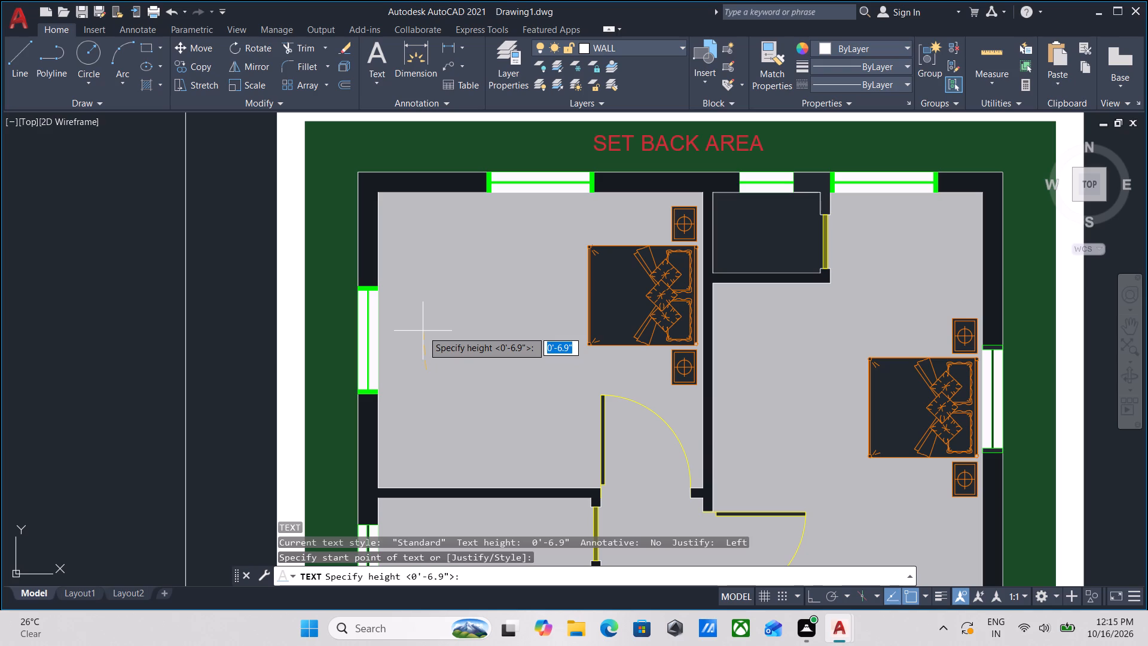
{"action": "key", "text": "F8"}
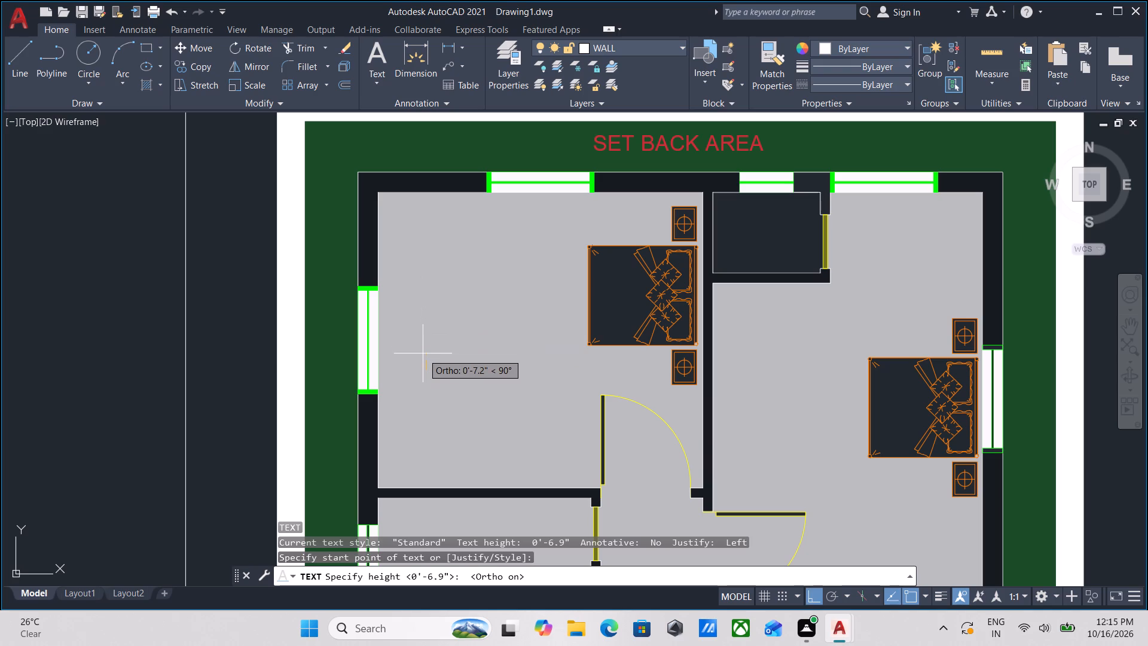
{"action": "scroll", "coordinate": [423, 354], "scroll_direction": "up", "scroll_amount": 2}
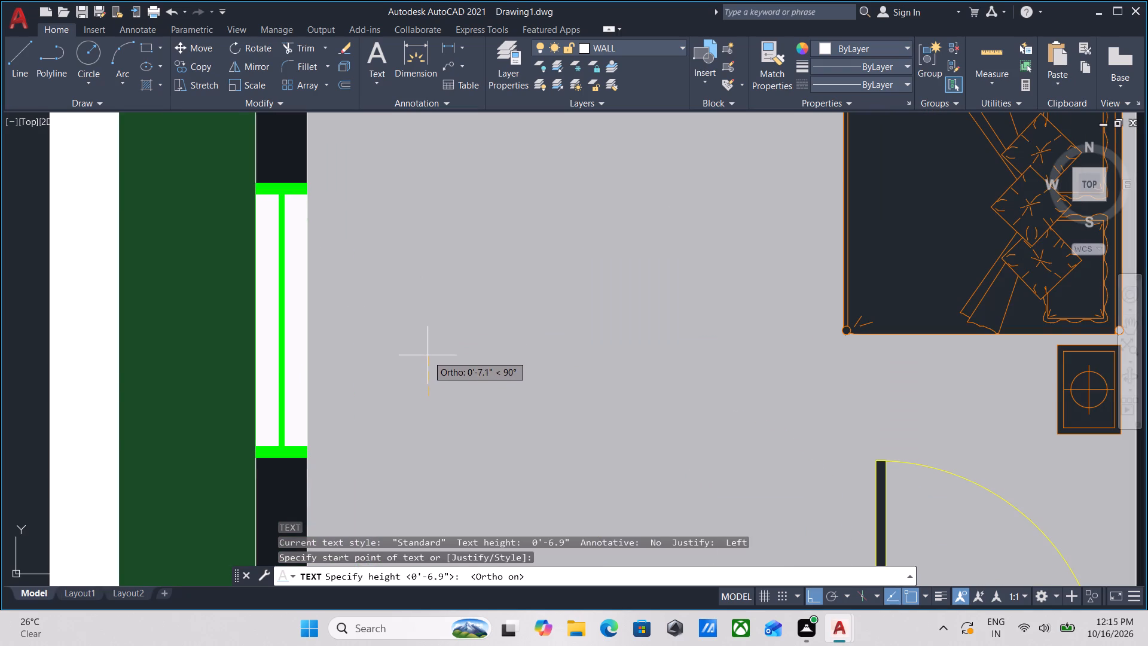
{"action": "left_click", "coordinate": [428, 355]}
{"action": "left_click", "coordinate": [469, 392]}
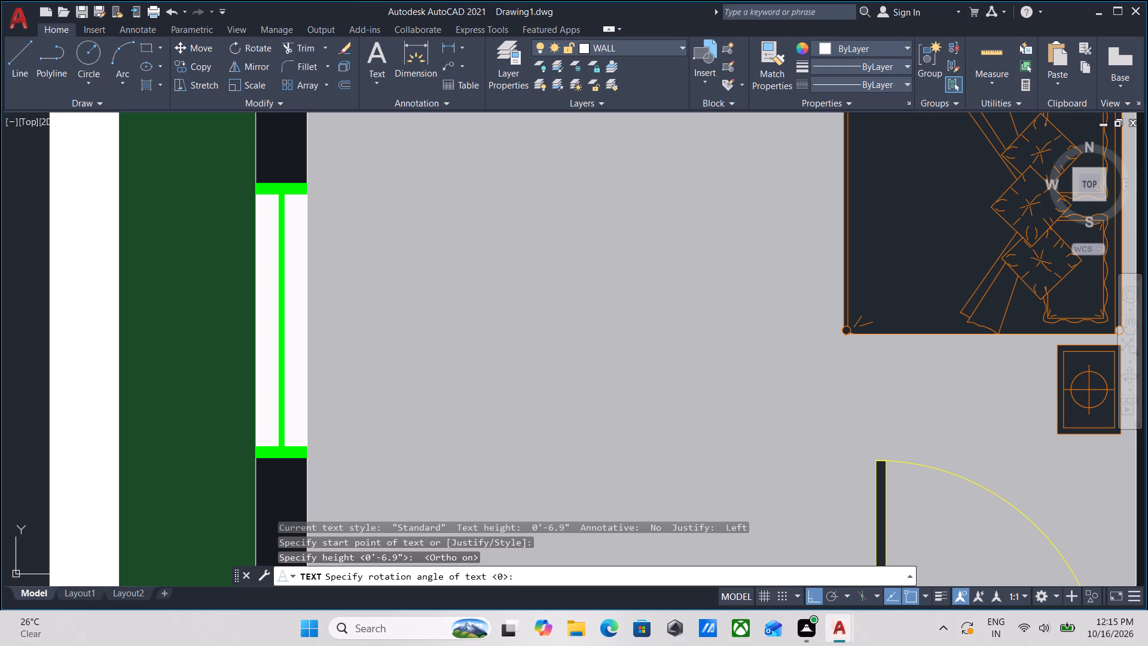
{"action": "scroll", "coordinate": [469, 392], "scroll_direction": "down", "scroll_amount": 2}
{"action": "key", "text": "b"}
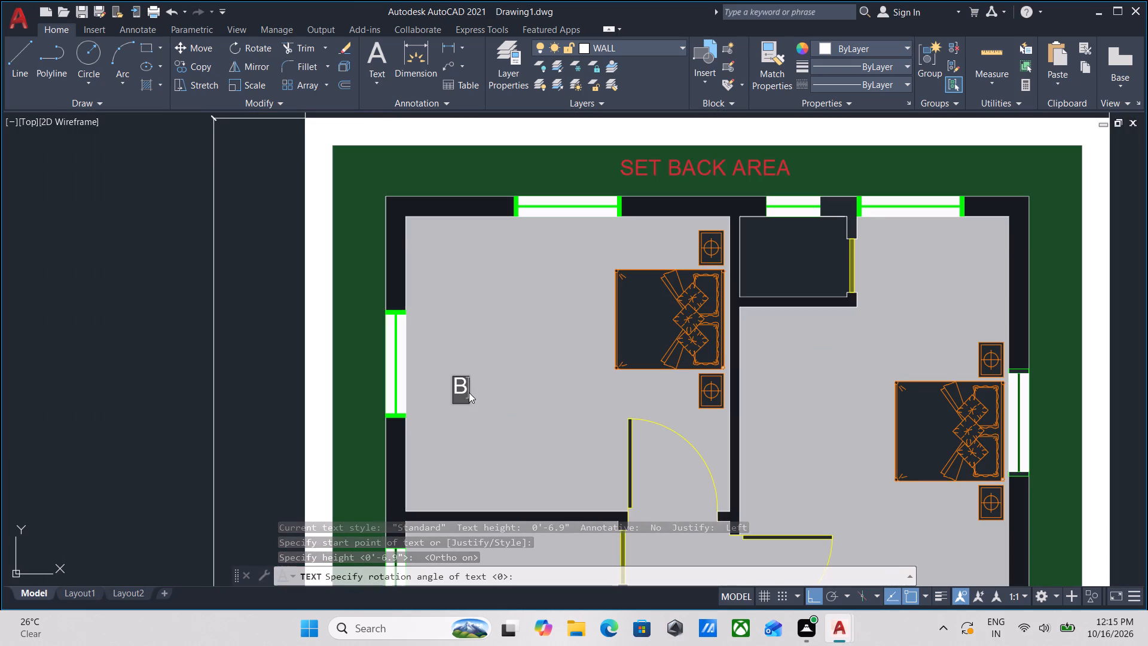
{"action": "type", "text": "ED"}
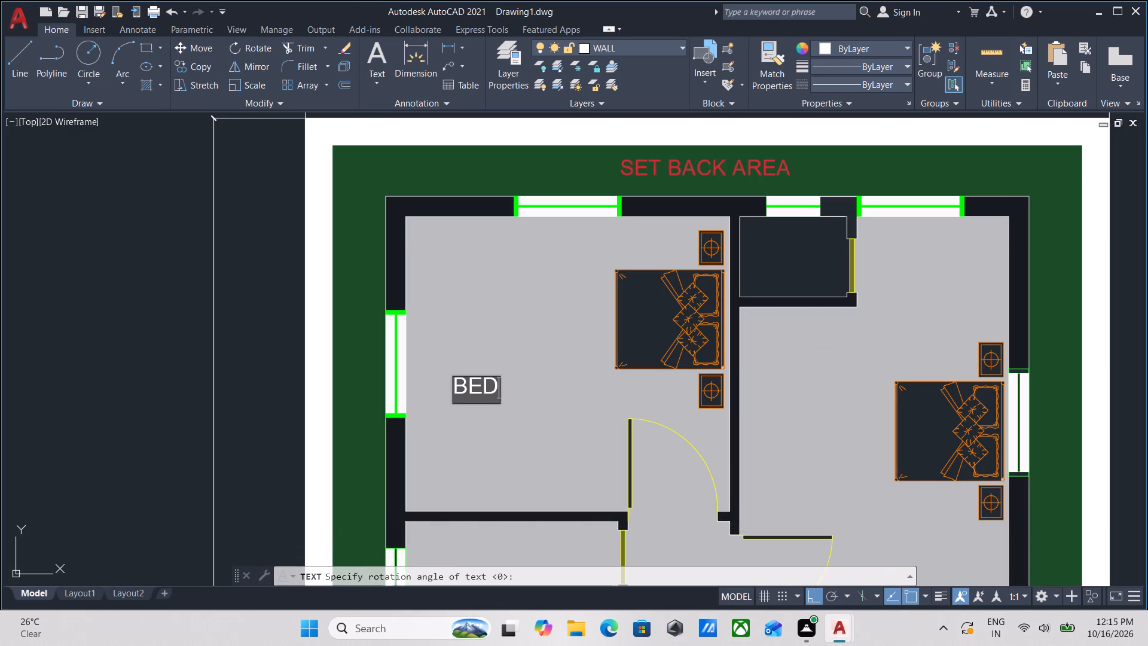
{"action": "key", "text": "r"}
{"action": "type", "text": "OOM"}
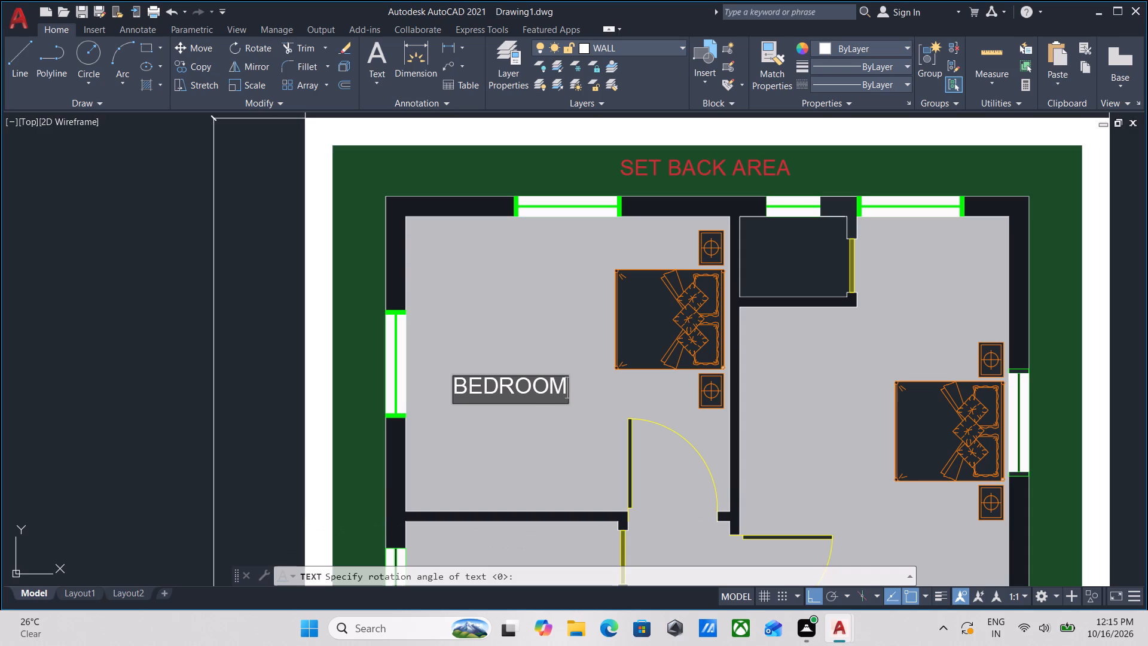
{"action": "key", "text": "Return"}
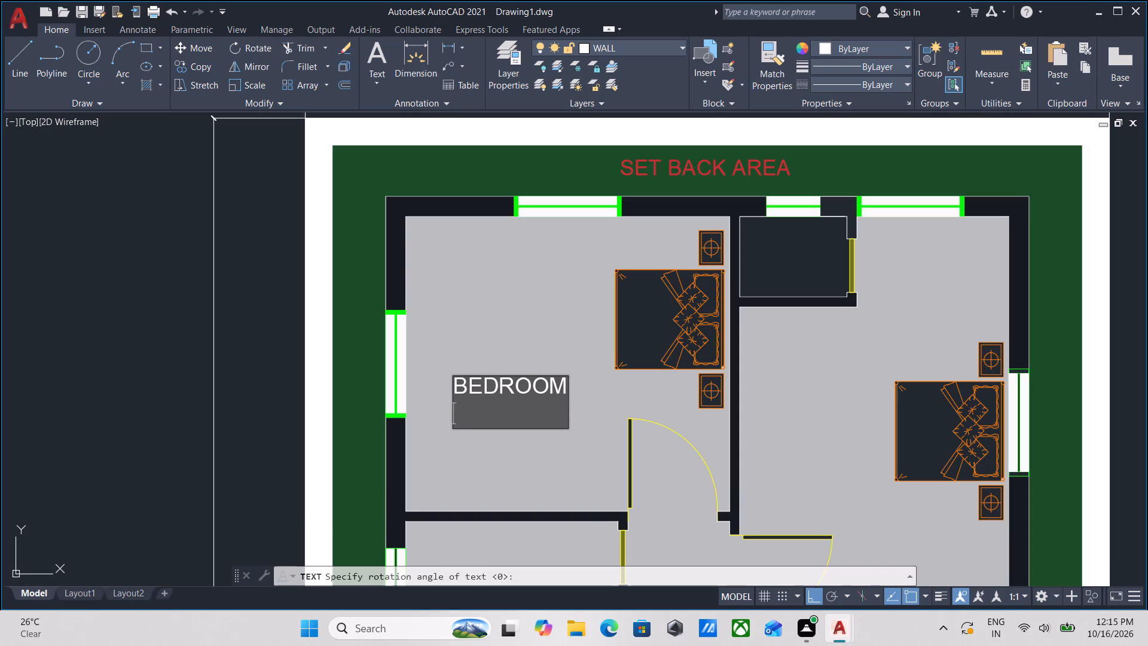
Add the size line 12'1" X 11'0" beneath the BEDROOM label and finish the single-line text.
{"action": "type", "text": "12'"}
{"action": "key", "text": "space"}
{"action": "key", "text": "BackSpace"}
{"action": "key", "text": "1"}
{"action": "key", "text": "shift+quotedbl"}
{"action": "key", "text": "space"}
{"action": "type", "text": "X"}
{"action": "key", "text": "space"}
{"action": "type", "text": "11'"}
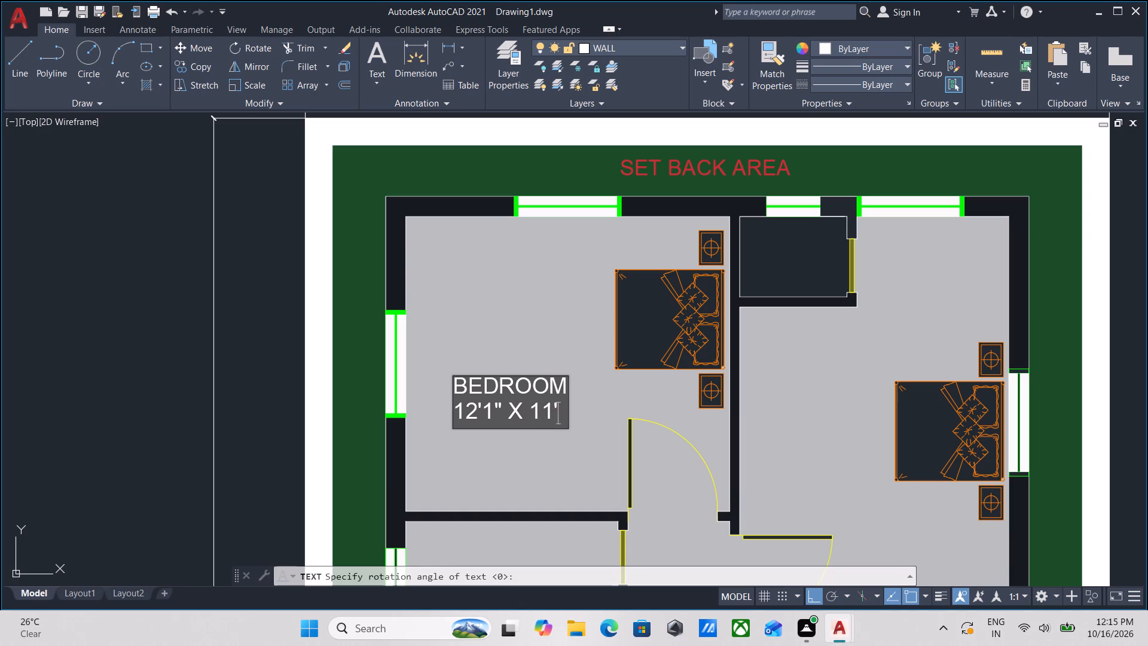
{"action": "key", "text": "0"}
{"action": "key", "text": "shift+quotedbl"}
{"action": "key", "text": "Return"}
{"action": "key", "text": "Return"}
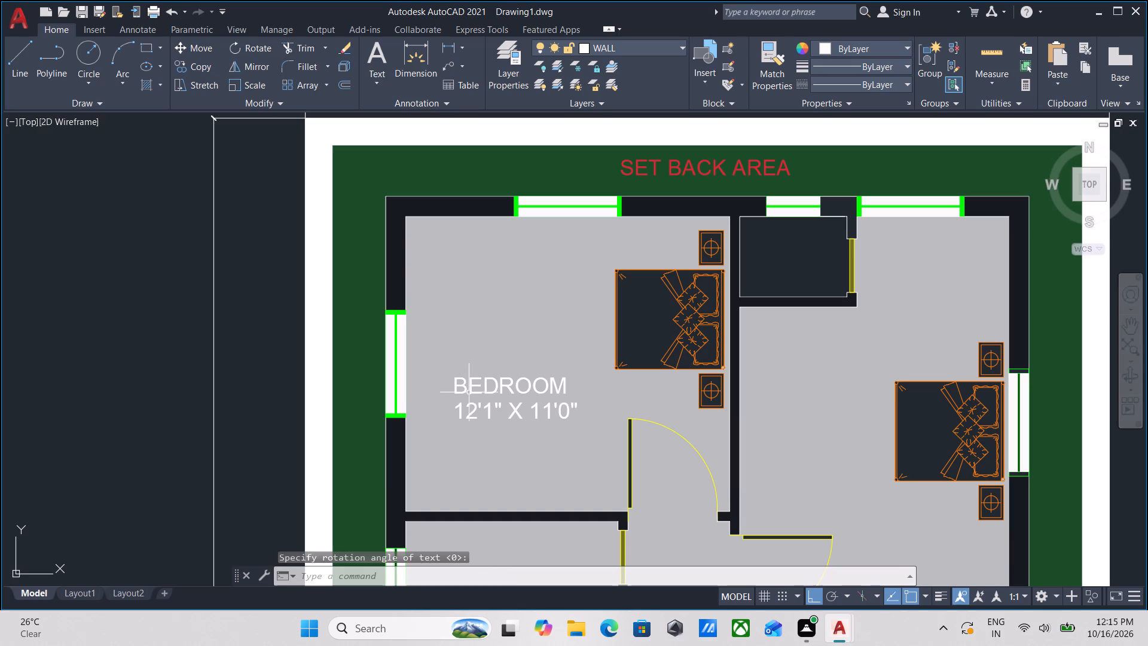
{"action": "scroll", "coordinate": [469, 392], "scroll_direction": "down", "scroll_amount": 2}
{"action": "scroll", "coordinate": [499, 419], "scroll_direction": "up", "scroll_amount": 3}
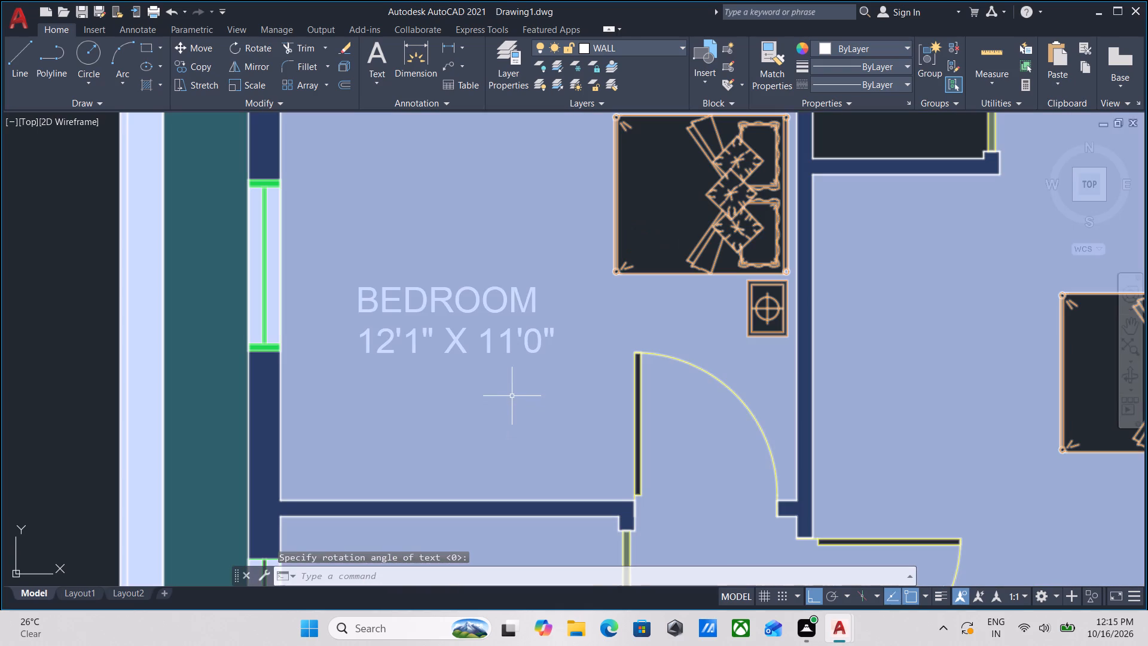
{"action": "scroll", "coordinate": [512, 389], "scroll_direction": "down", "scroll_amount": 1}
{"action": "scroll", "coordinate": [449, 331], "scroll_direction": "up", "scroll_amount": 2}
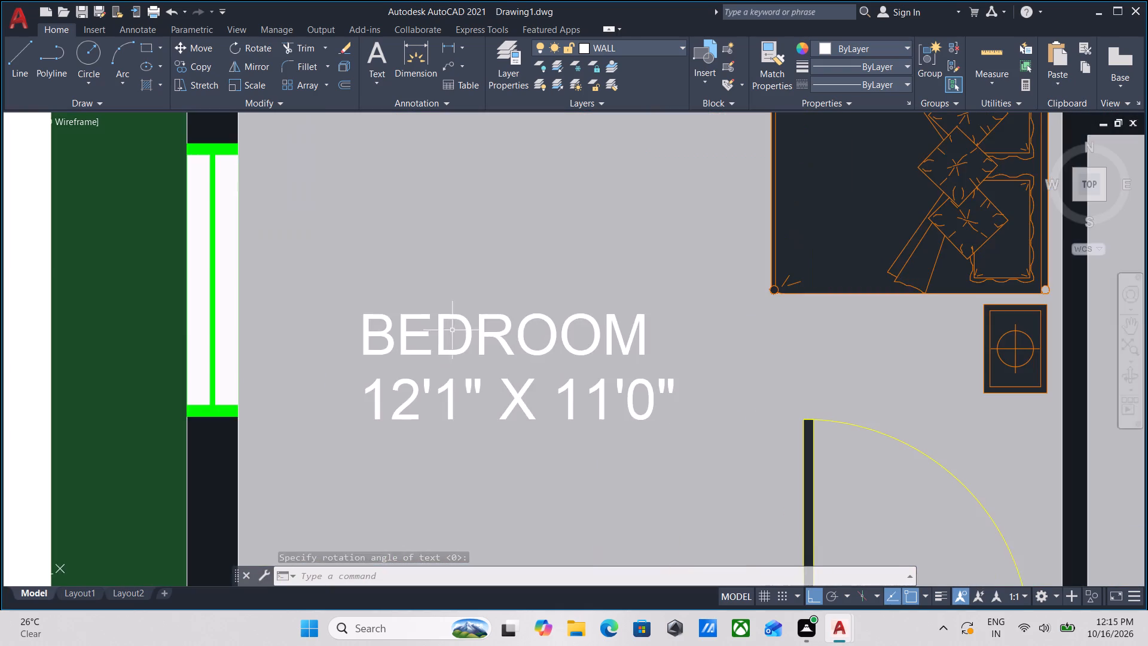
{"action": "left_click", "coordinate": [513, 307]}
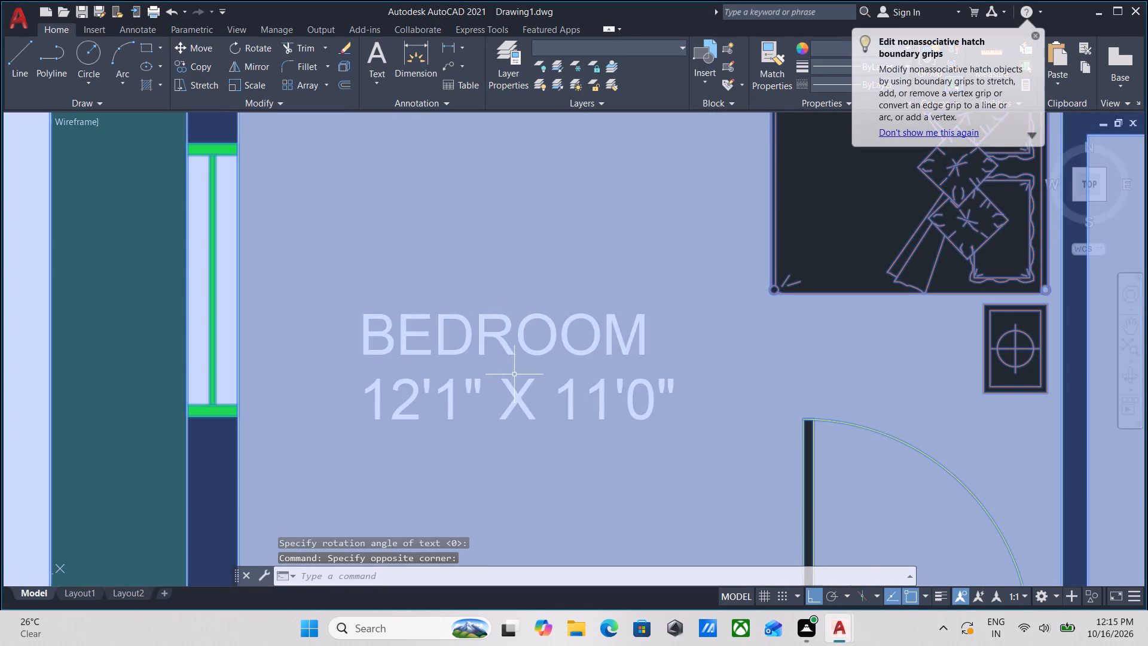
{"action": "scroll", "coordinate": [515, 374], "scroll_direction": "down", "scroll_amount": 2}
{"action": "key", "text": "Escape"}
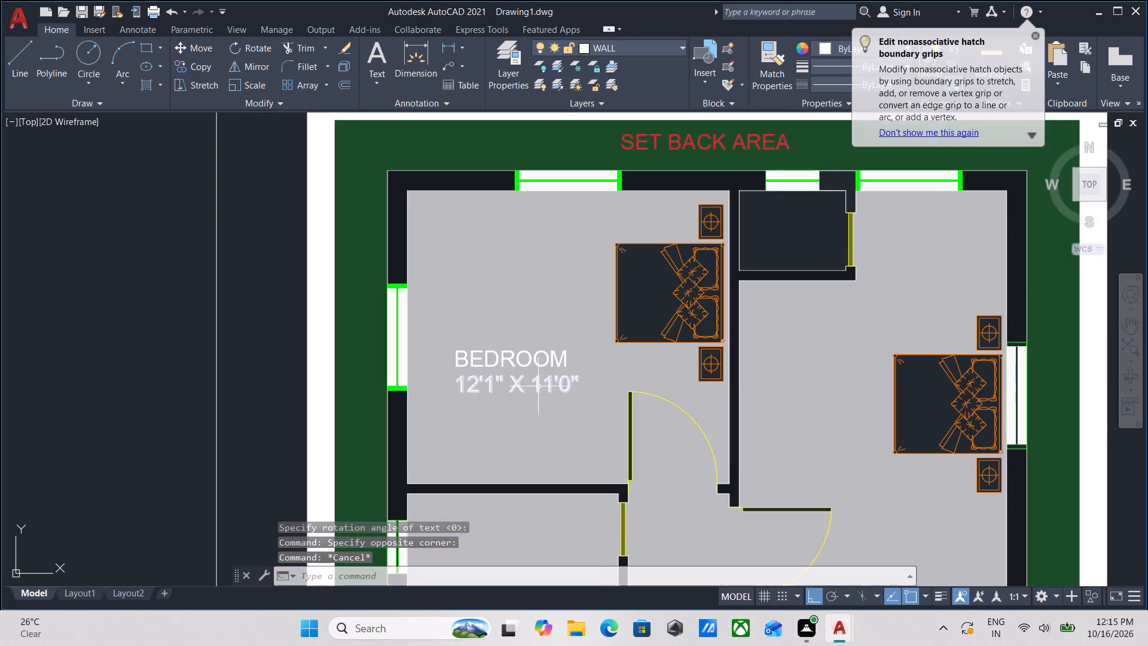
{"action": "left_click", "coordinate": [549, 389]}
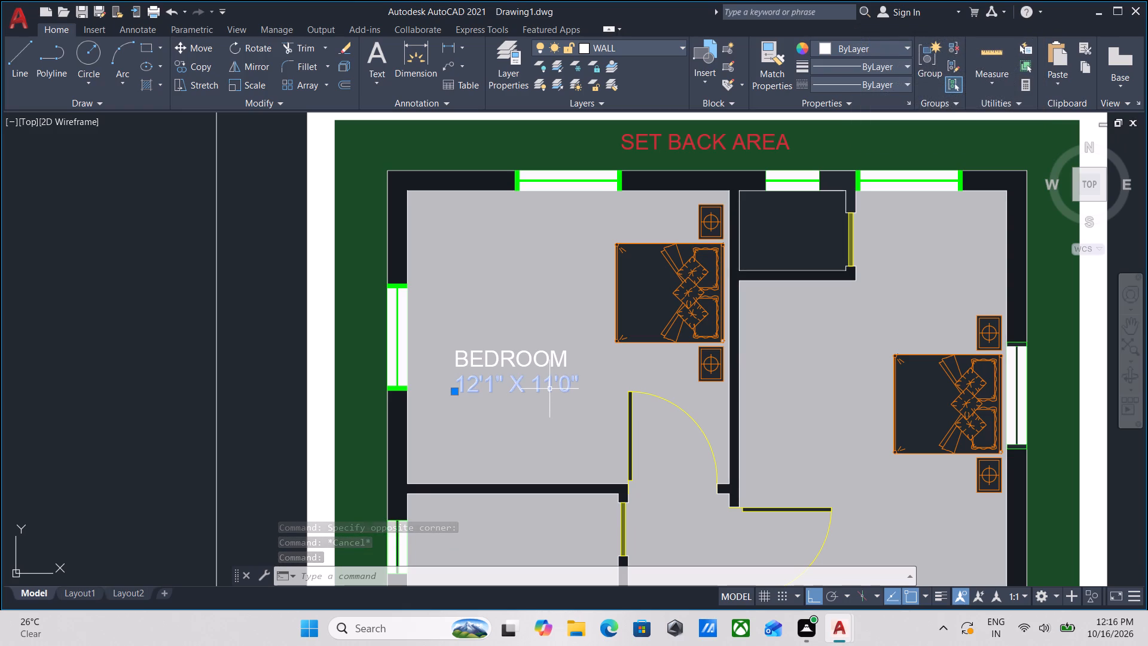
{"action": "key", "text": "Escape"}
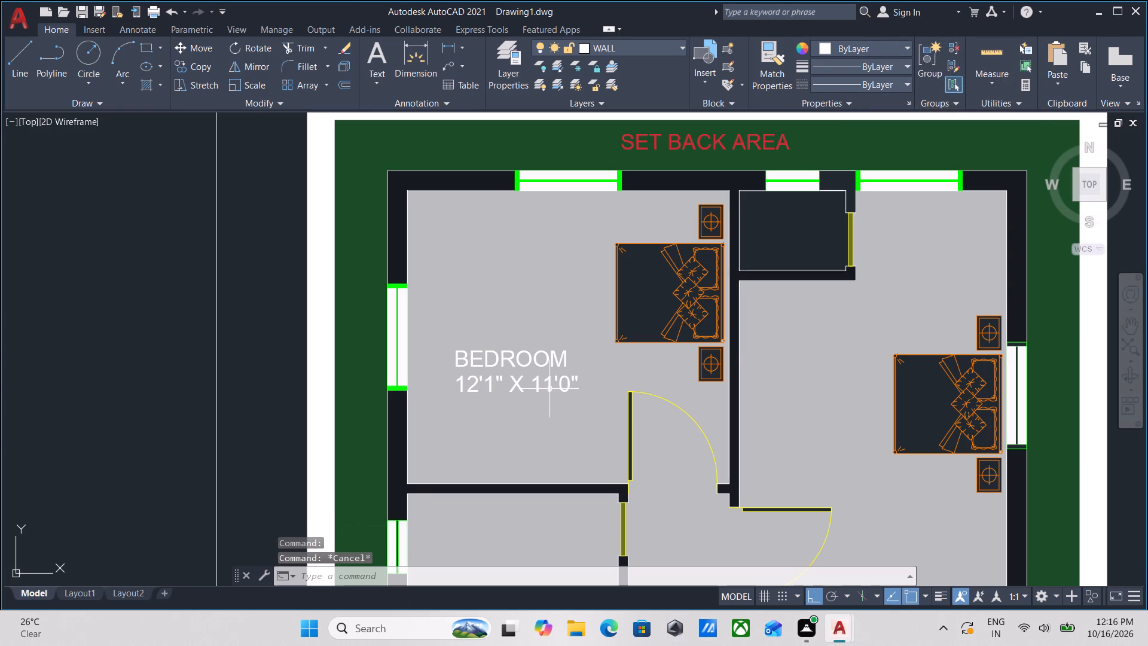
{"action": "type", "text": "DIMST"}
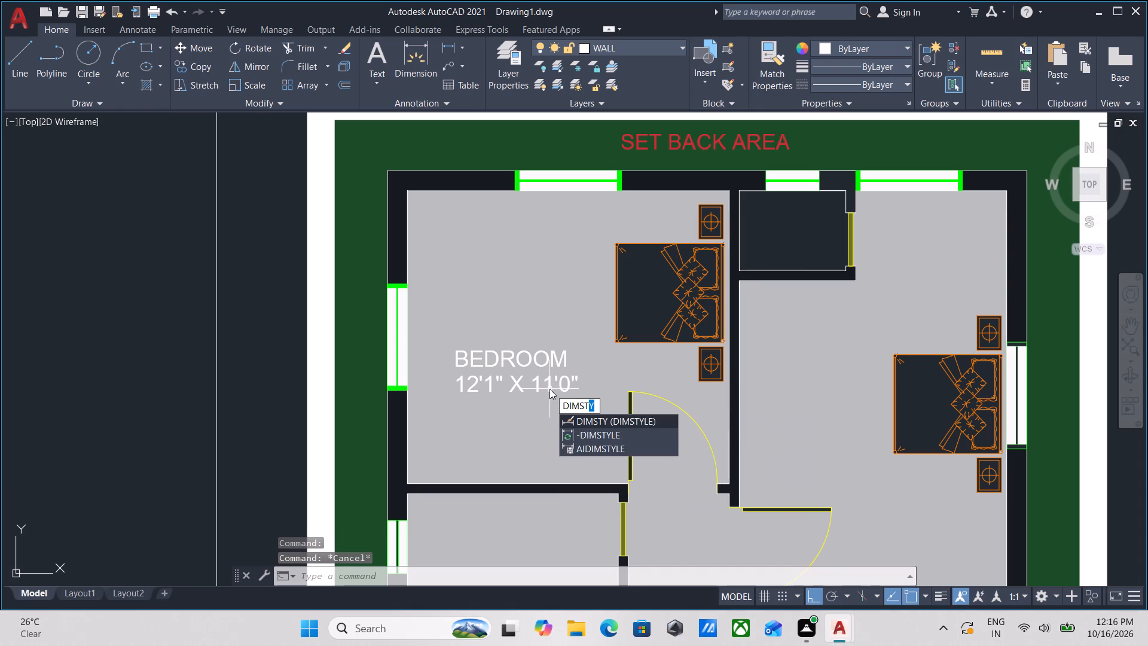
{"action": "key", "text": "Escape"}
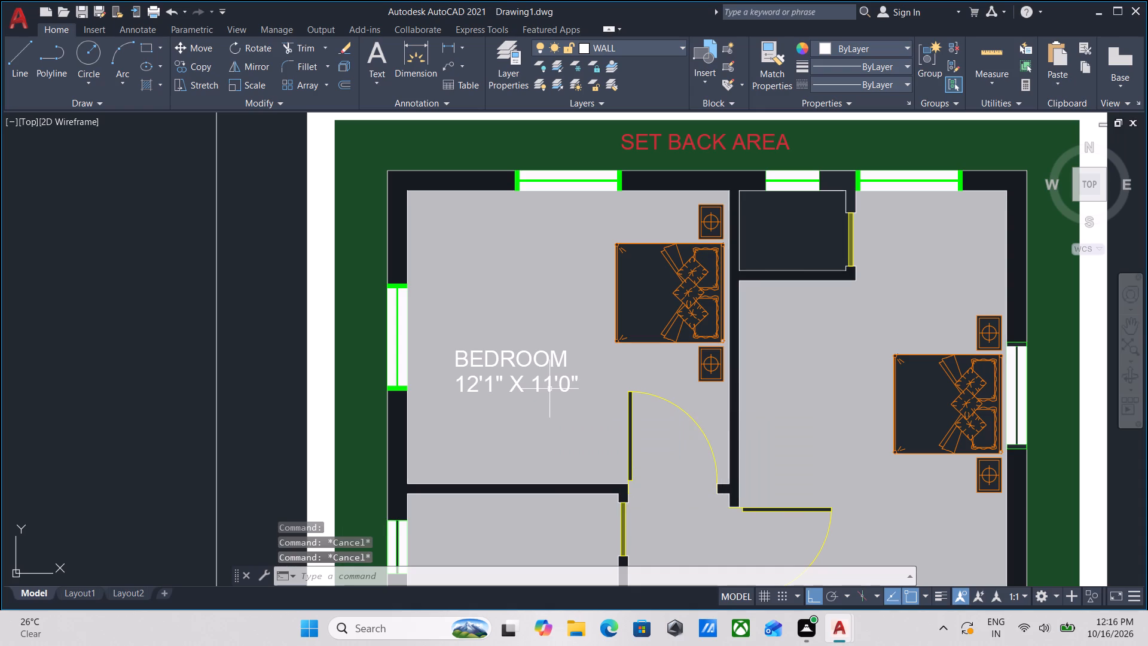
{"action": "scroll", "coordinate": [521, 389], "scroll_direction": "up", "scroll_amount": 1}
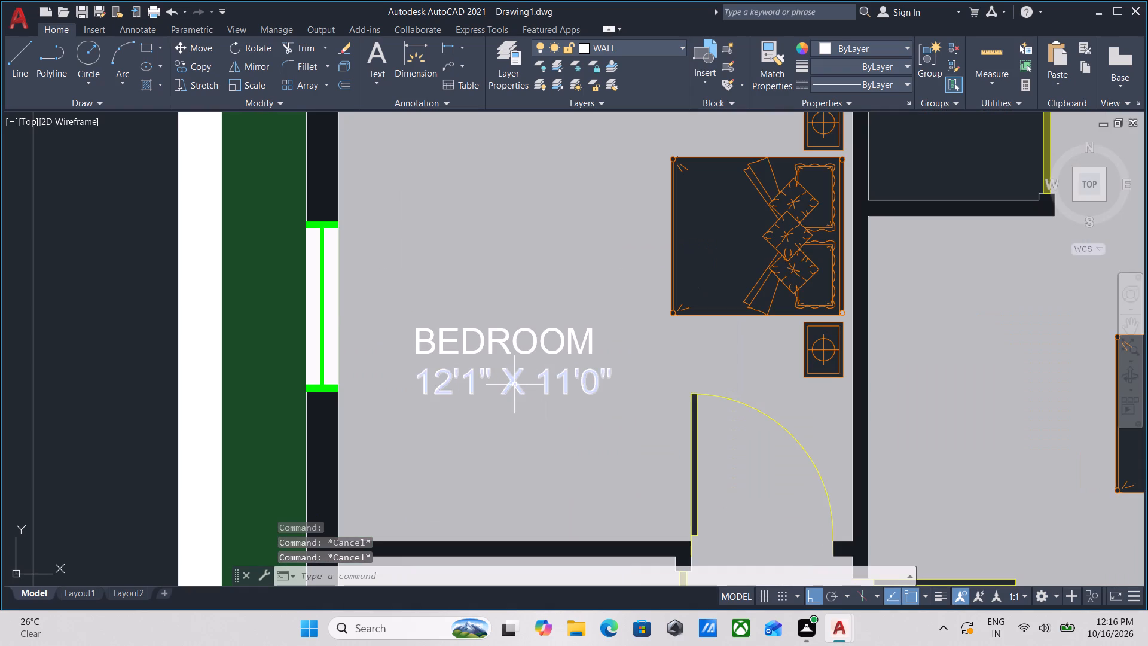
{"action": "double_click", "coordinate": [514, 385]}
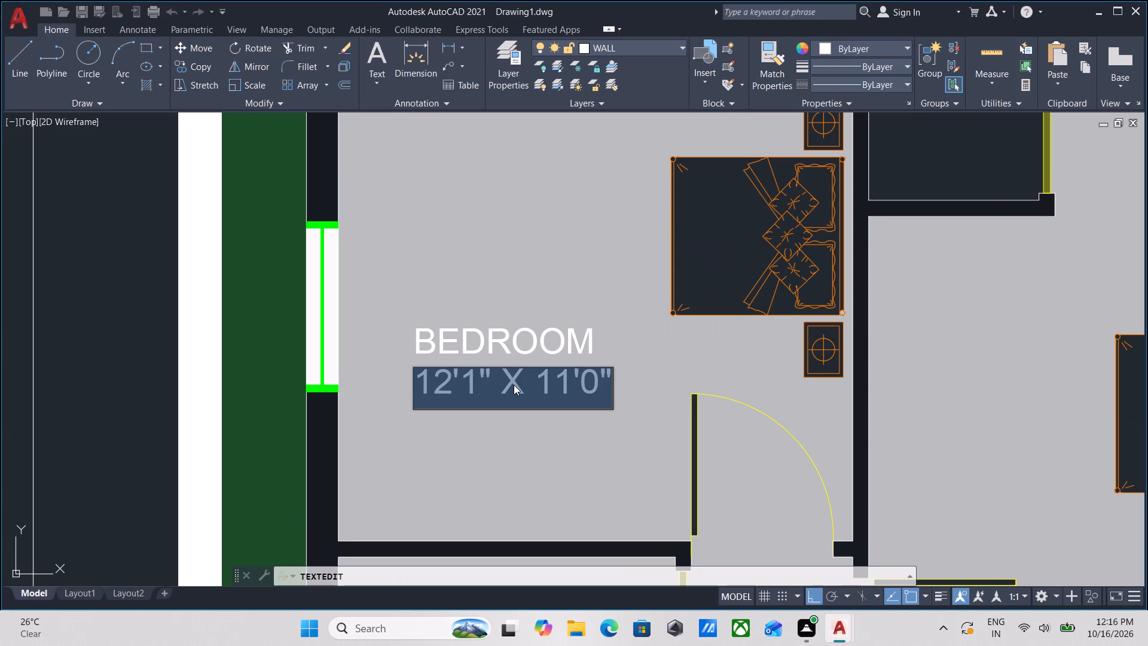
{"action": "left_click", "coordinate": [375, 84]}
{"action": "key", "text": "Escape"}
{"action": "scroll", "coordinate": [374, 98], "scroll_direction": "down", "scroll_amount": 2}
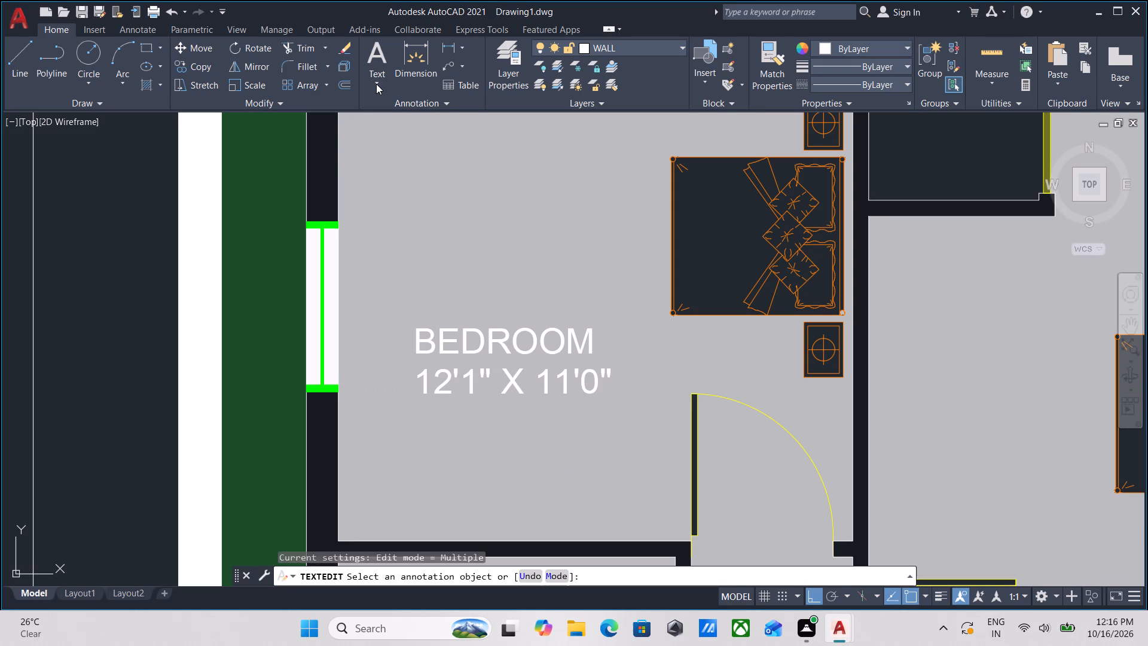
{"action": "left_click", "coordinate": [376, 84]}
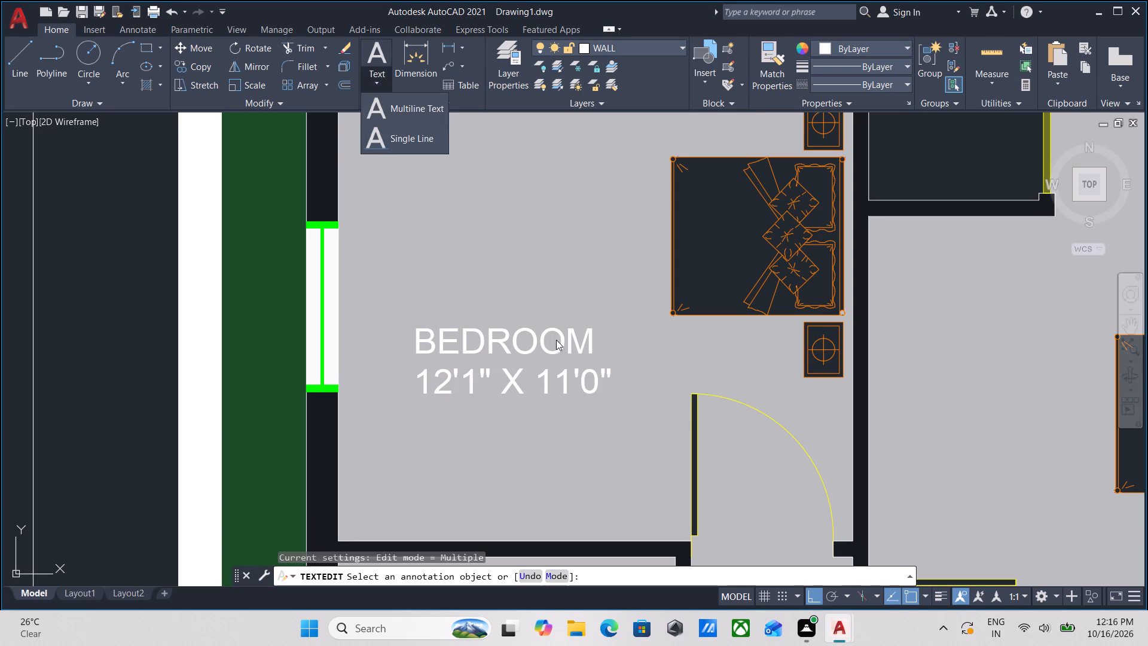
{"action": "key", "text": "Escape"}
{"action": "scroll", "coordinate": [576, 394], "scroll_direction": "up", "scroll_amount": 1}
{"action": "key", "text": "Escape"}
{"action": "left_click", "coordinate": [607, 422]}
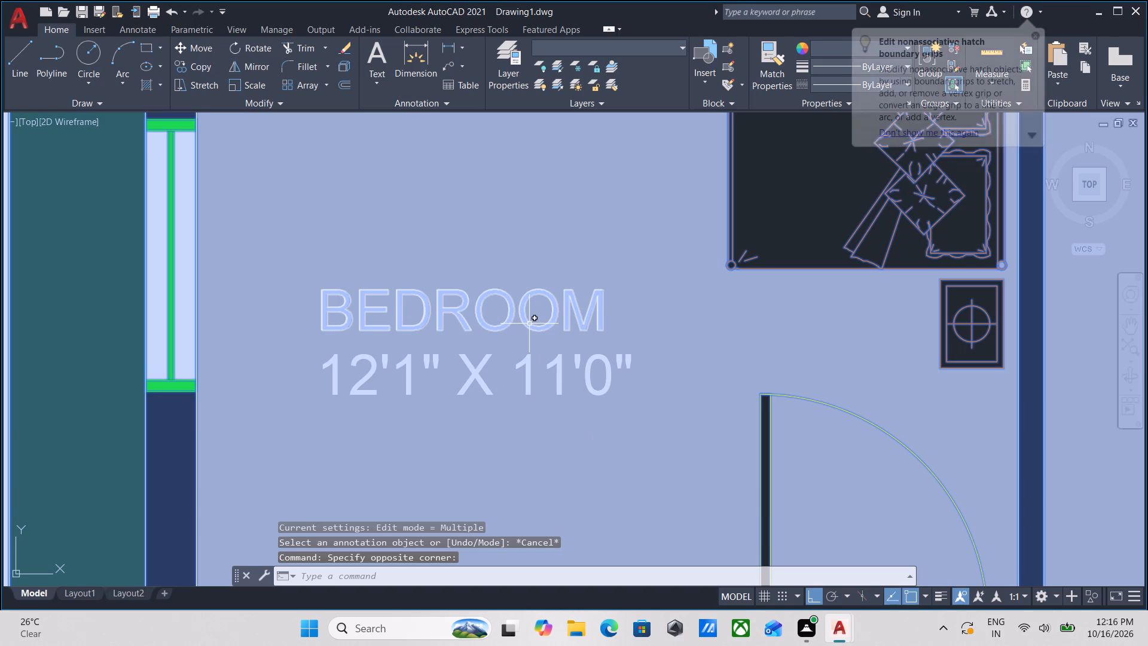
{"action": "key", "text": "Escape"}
Erase the BEDROOM label and its 12'1" X 11'0" size line from the first plan's upper-left bedroom.
{"action": "left_click", "coordinate": [484, 319]}
{"action": "right_click", "coordinate": [484, 319]}
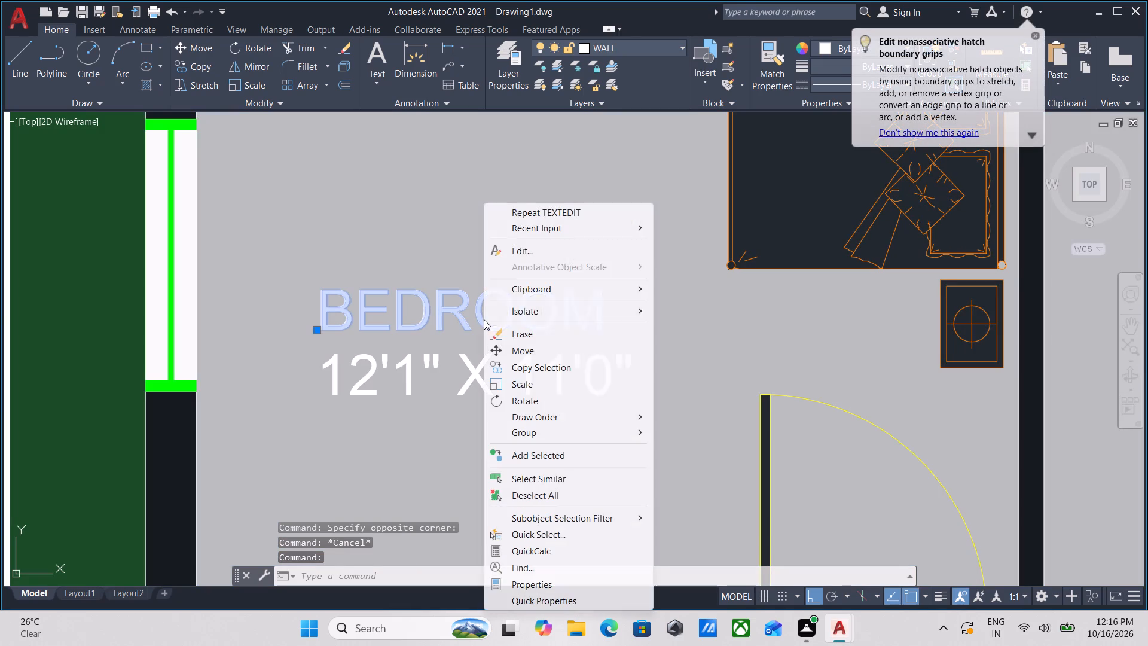
{"action": "left_click", "coordinate": [500, 332]}
{"action": "left_click", "coordinate": [478, 380]}
{"action": "right_click", "coordinate": [478, 380]}
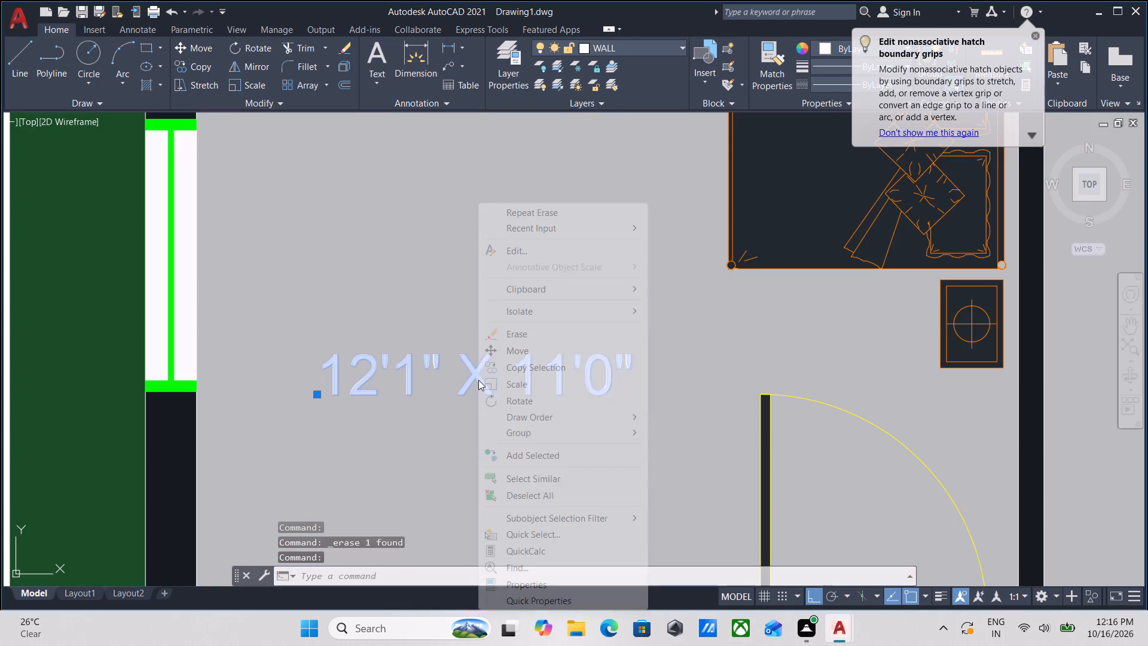
{"action": "left_click", "coordinate": [526, 331]}
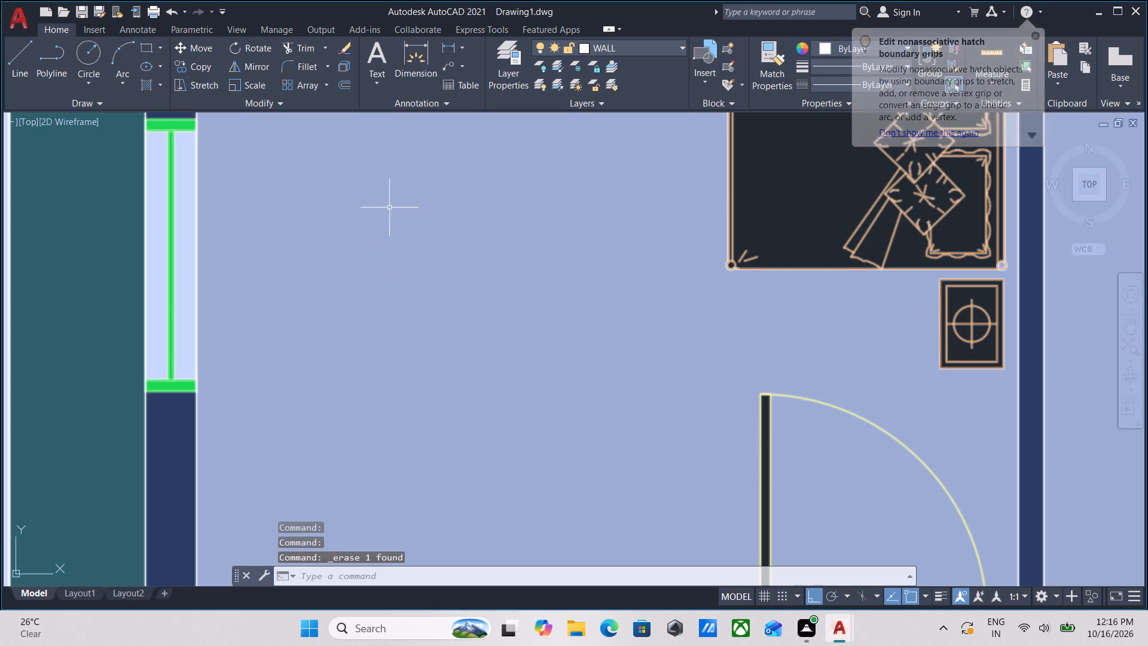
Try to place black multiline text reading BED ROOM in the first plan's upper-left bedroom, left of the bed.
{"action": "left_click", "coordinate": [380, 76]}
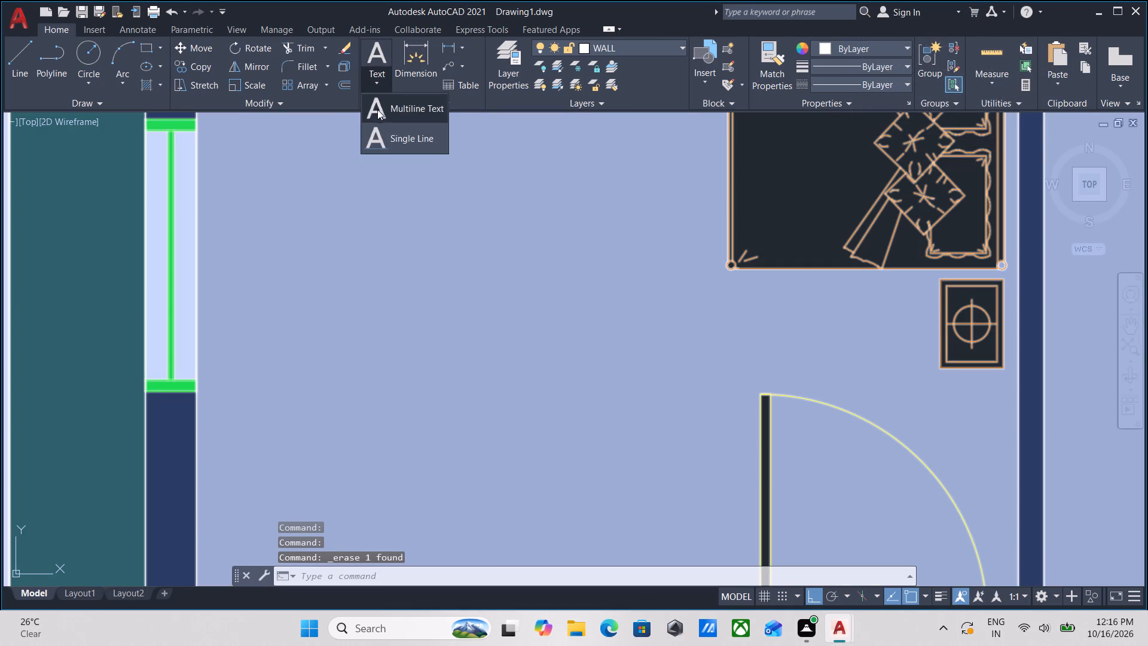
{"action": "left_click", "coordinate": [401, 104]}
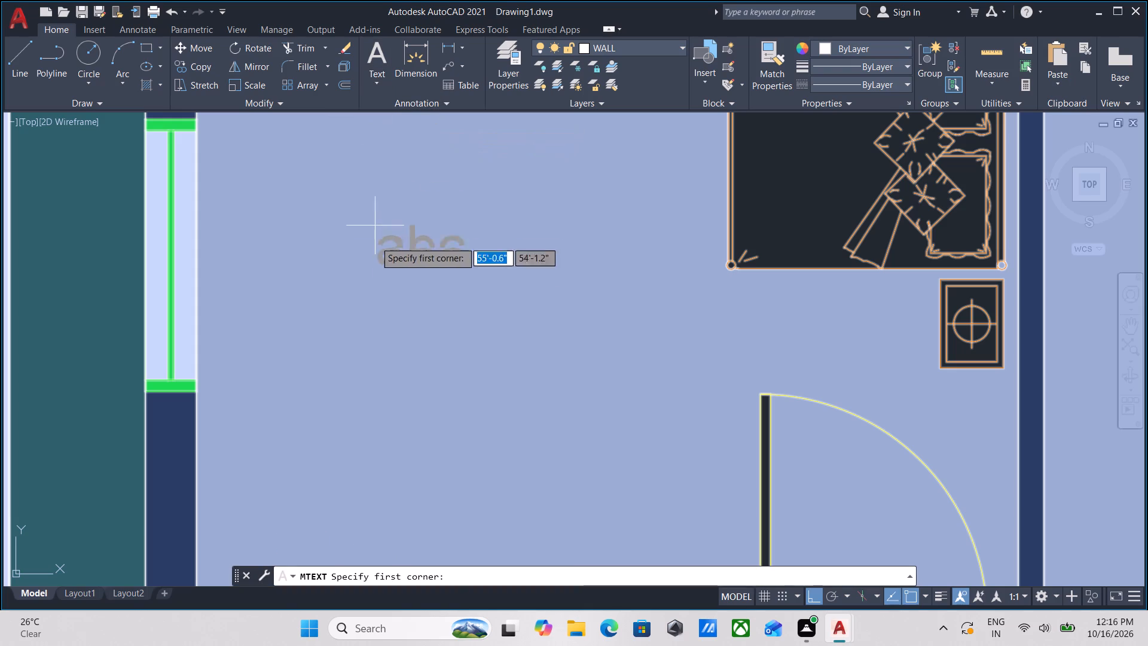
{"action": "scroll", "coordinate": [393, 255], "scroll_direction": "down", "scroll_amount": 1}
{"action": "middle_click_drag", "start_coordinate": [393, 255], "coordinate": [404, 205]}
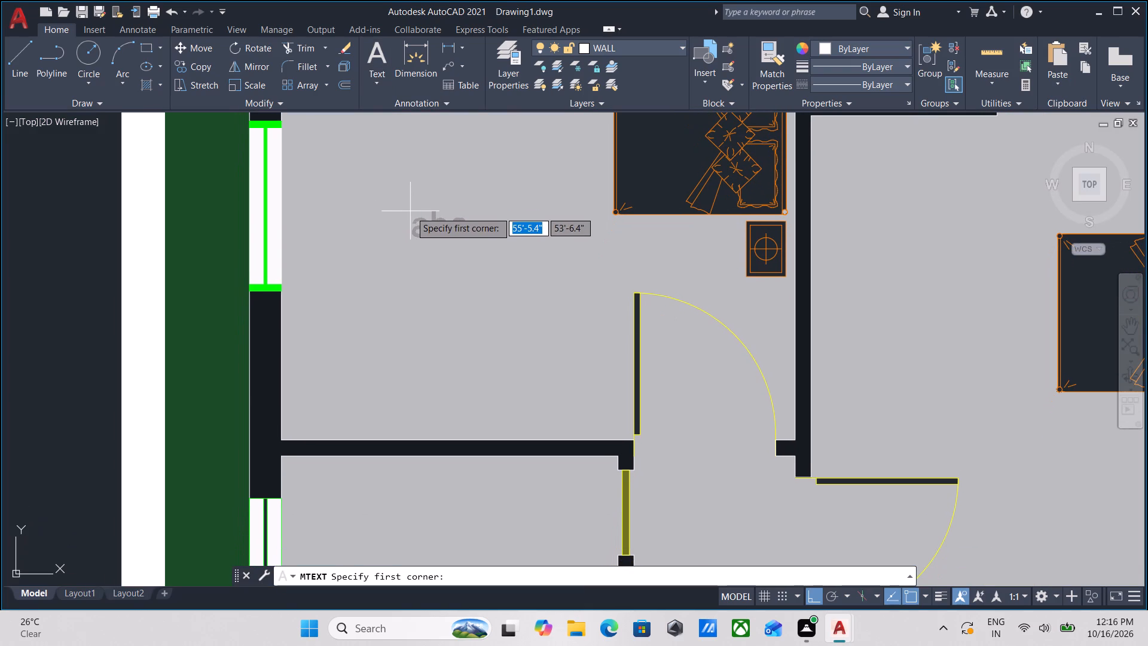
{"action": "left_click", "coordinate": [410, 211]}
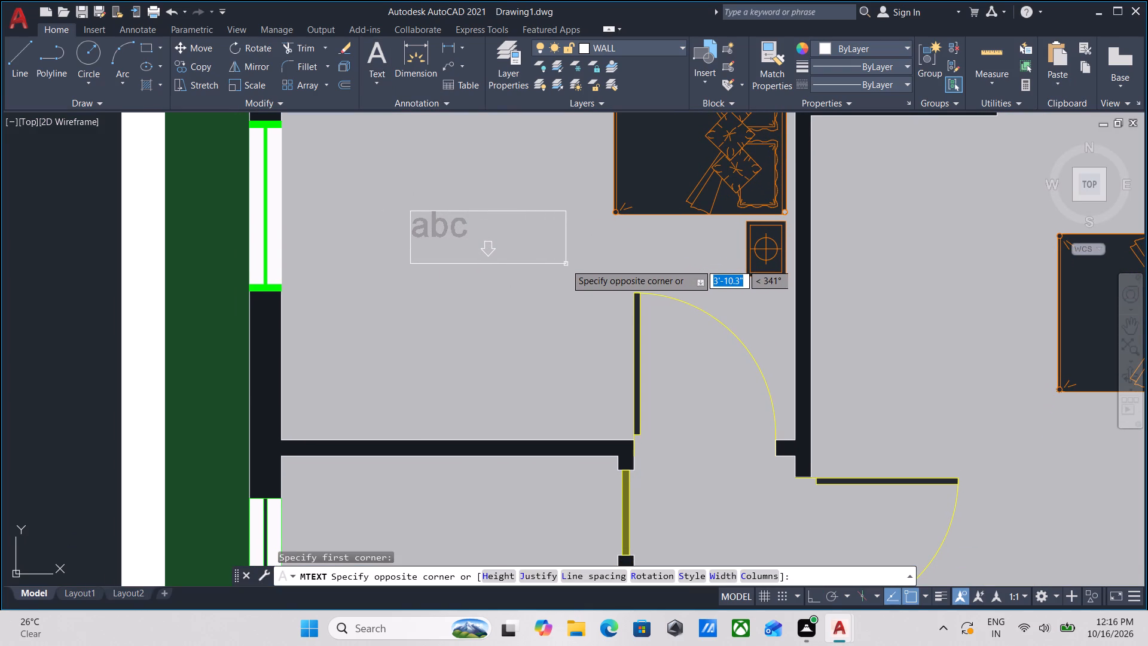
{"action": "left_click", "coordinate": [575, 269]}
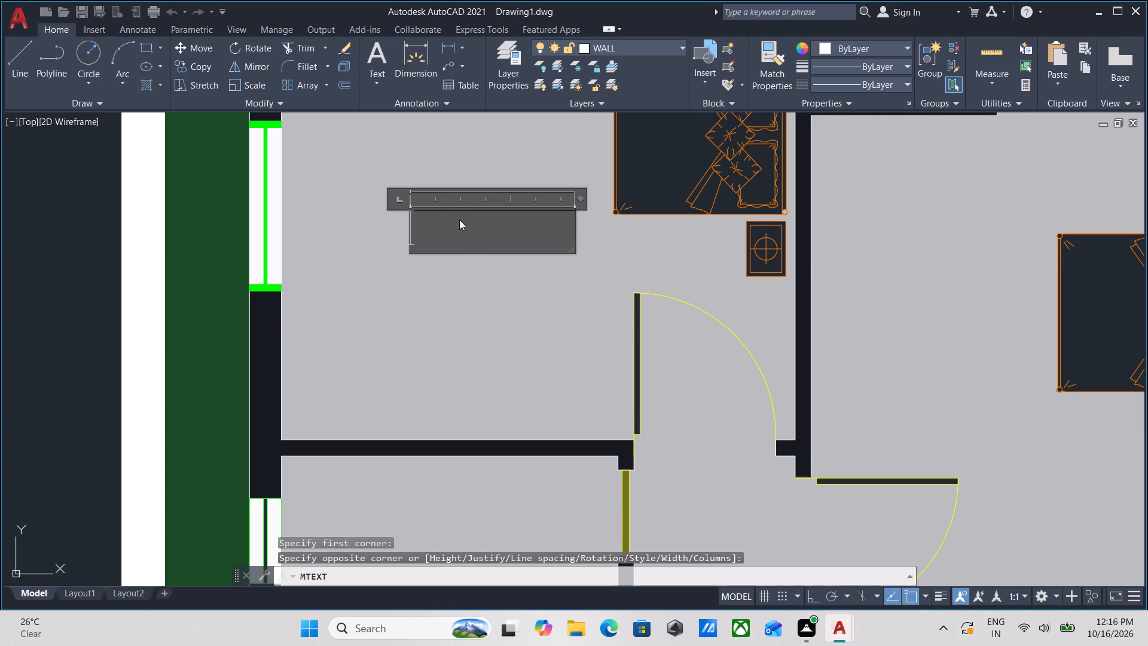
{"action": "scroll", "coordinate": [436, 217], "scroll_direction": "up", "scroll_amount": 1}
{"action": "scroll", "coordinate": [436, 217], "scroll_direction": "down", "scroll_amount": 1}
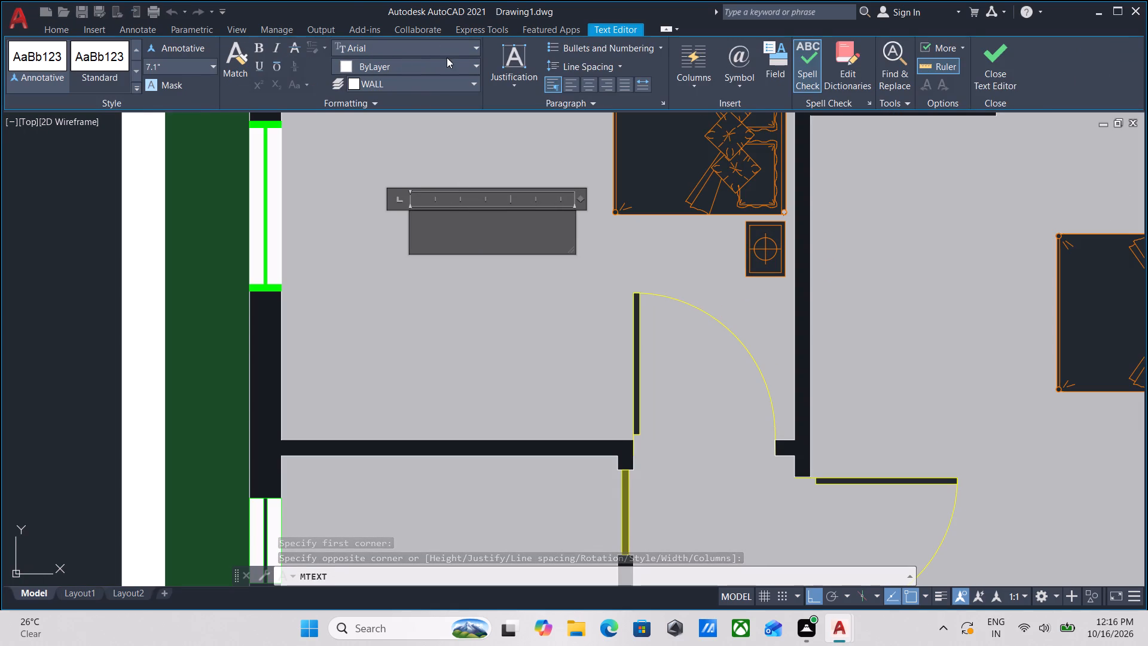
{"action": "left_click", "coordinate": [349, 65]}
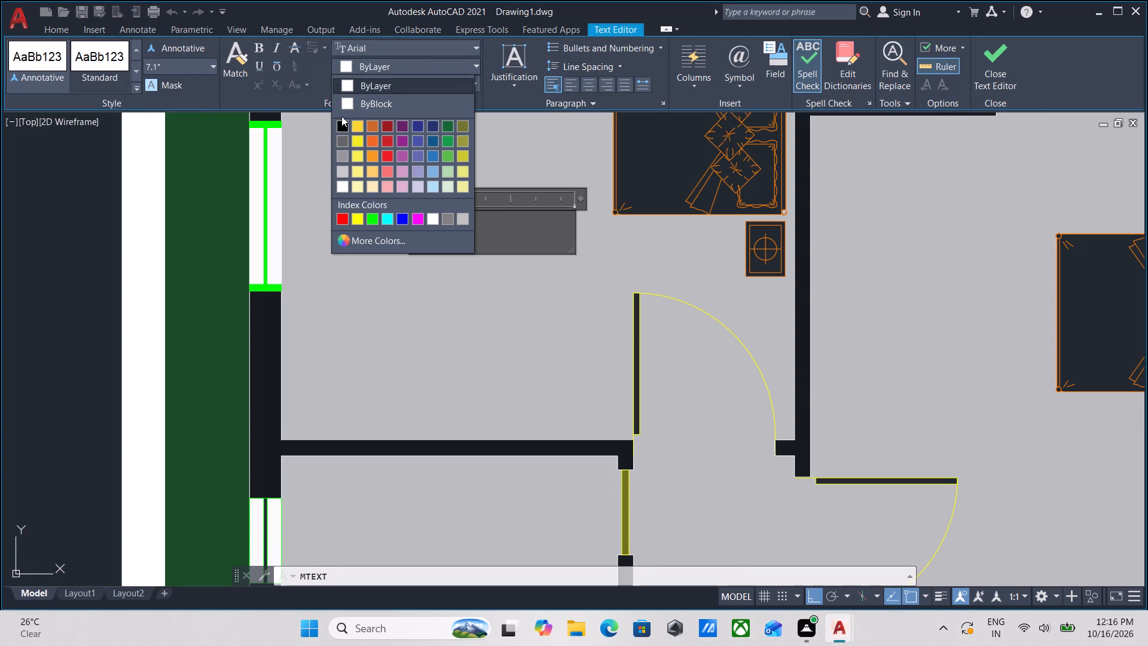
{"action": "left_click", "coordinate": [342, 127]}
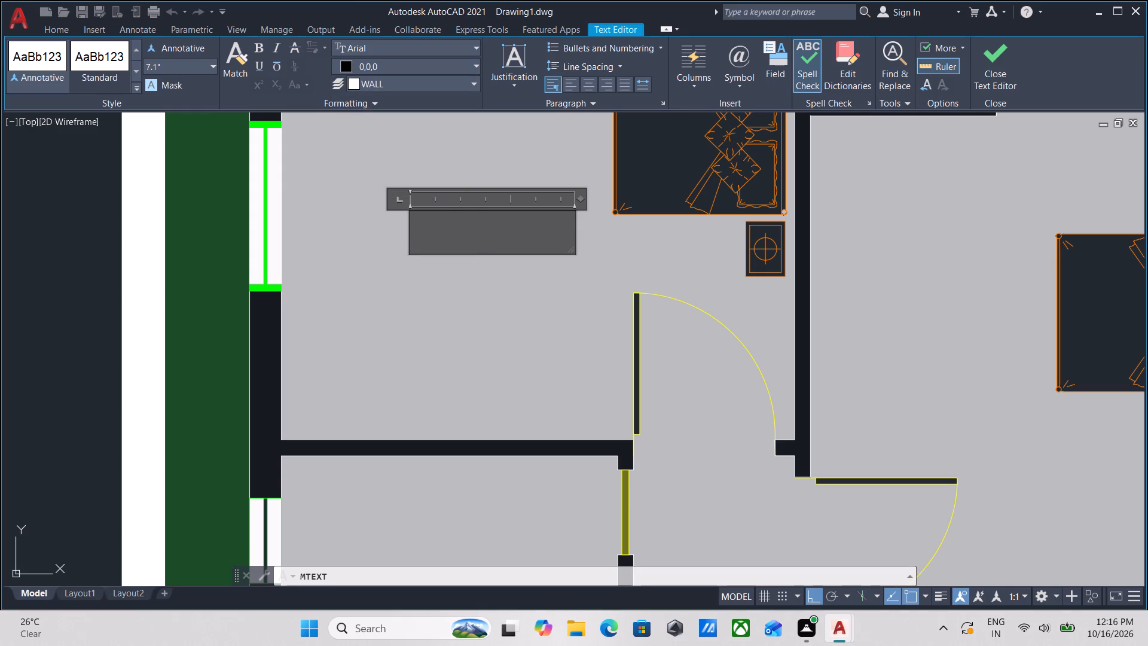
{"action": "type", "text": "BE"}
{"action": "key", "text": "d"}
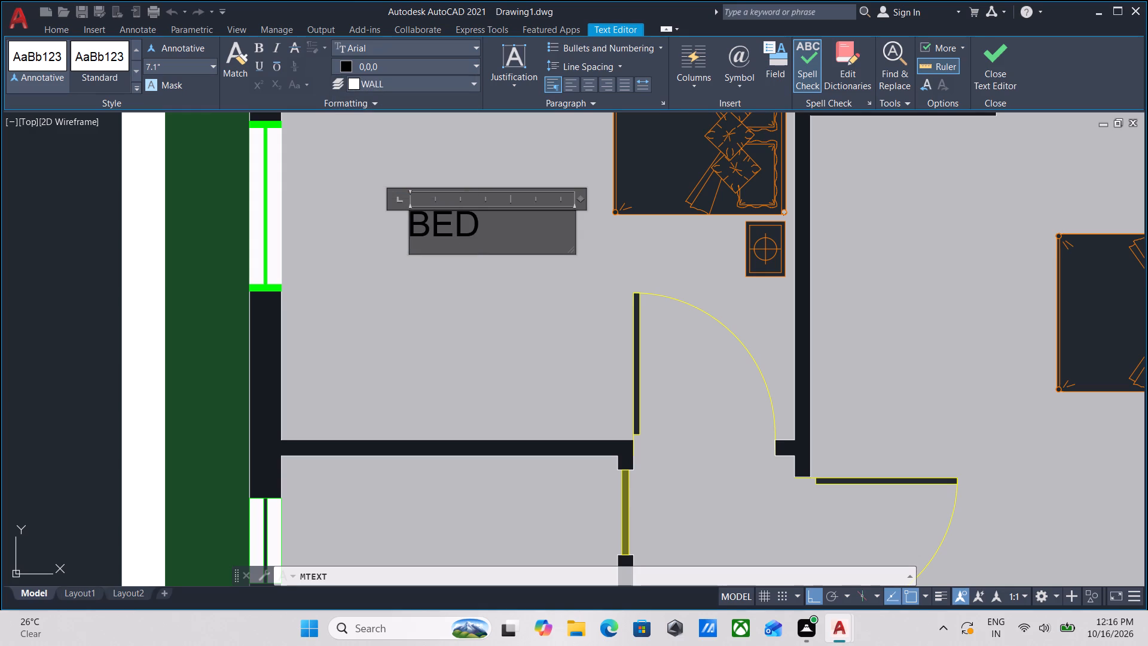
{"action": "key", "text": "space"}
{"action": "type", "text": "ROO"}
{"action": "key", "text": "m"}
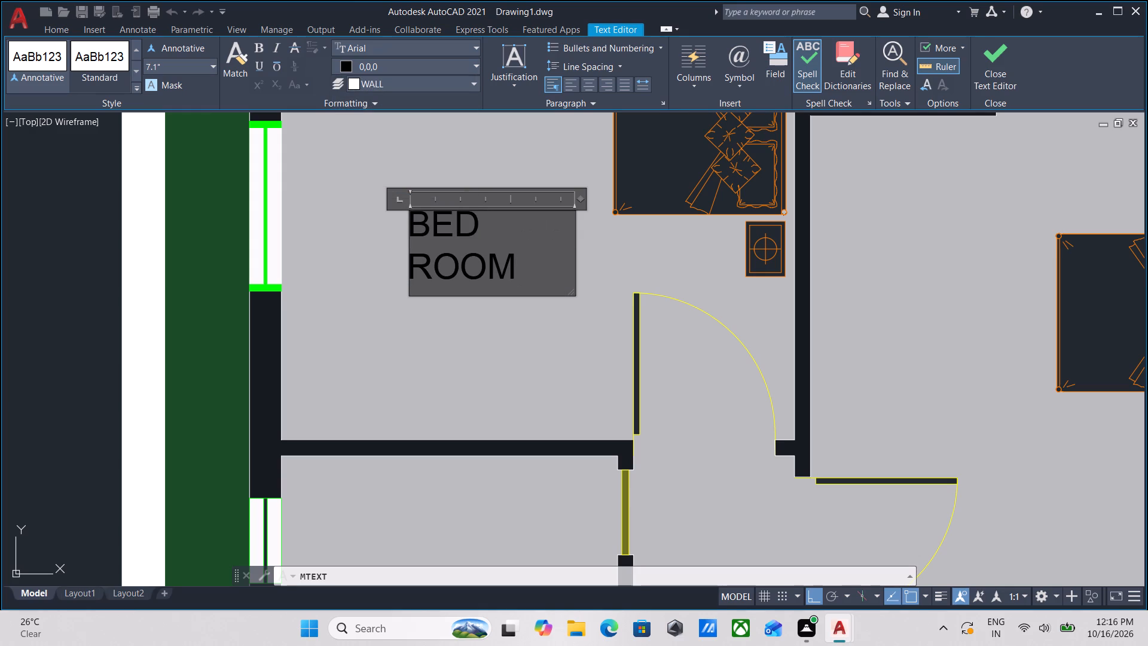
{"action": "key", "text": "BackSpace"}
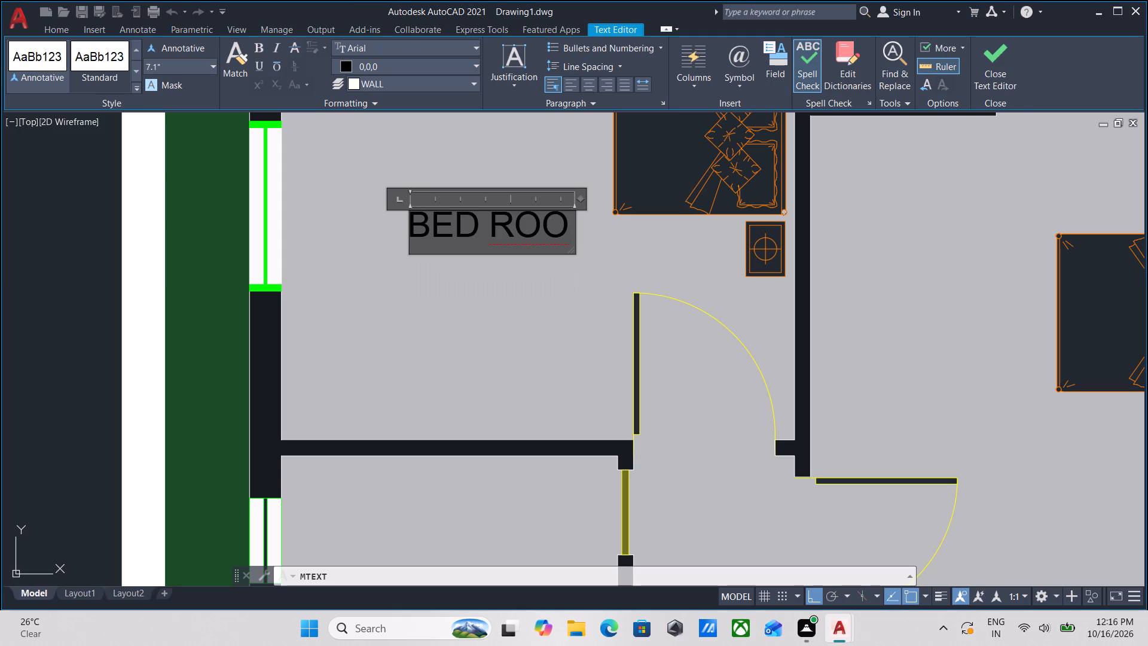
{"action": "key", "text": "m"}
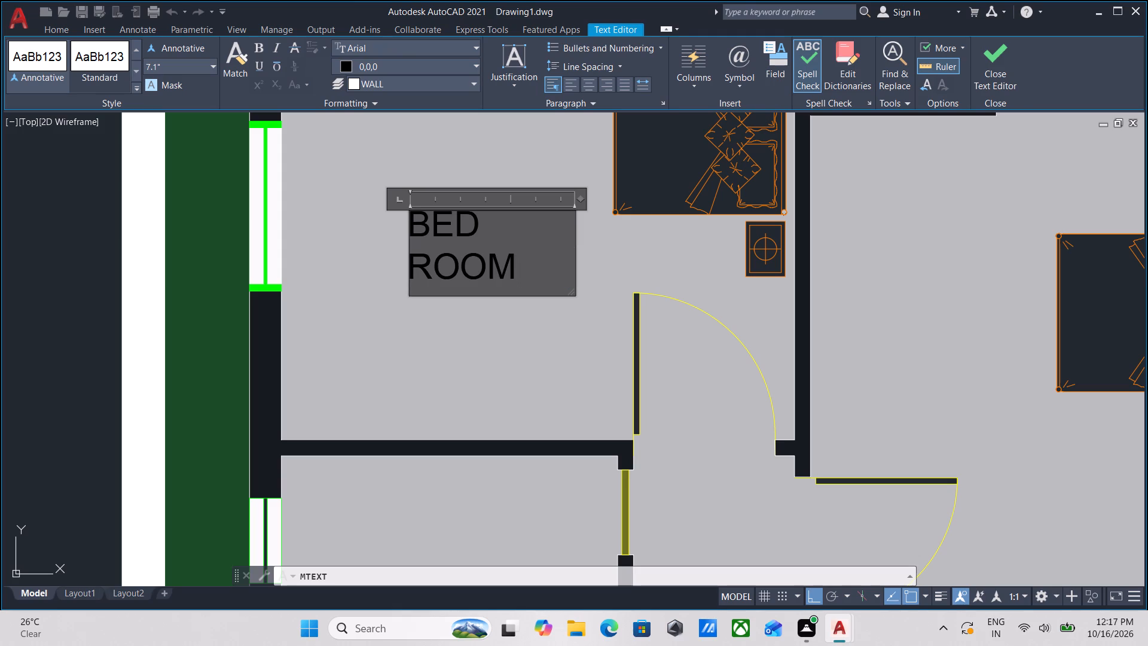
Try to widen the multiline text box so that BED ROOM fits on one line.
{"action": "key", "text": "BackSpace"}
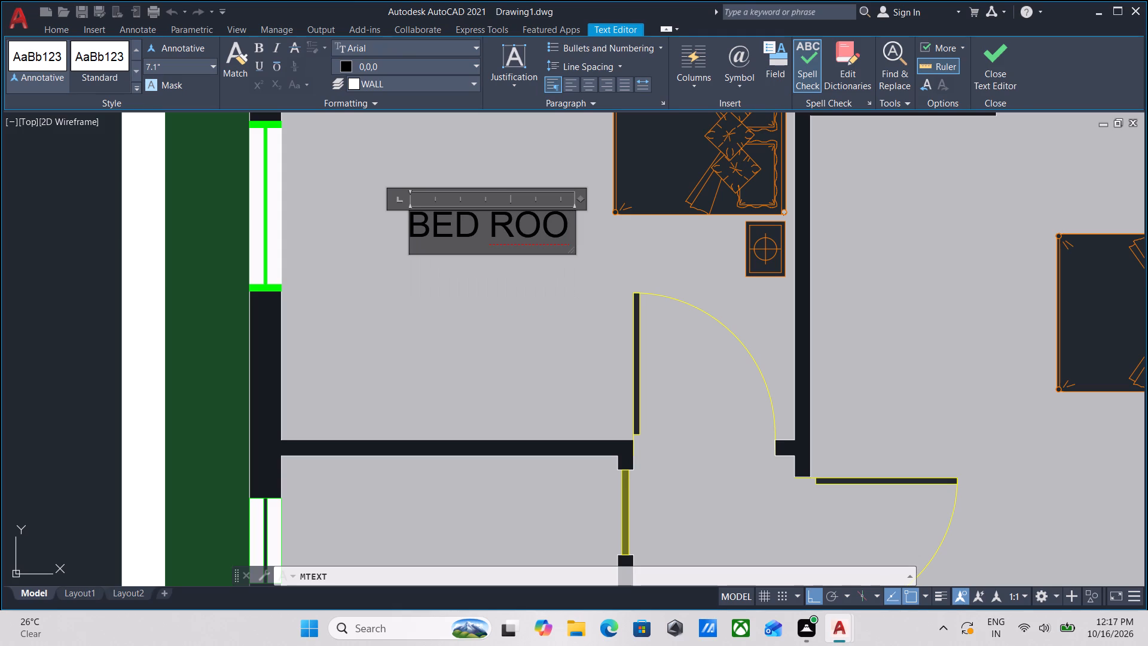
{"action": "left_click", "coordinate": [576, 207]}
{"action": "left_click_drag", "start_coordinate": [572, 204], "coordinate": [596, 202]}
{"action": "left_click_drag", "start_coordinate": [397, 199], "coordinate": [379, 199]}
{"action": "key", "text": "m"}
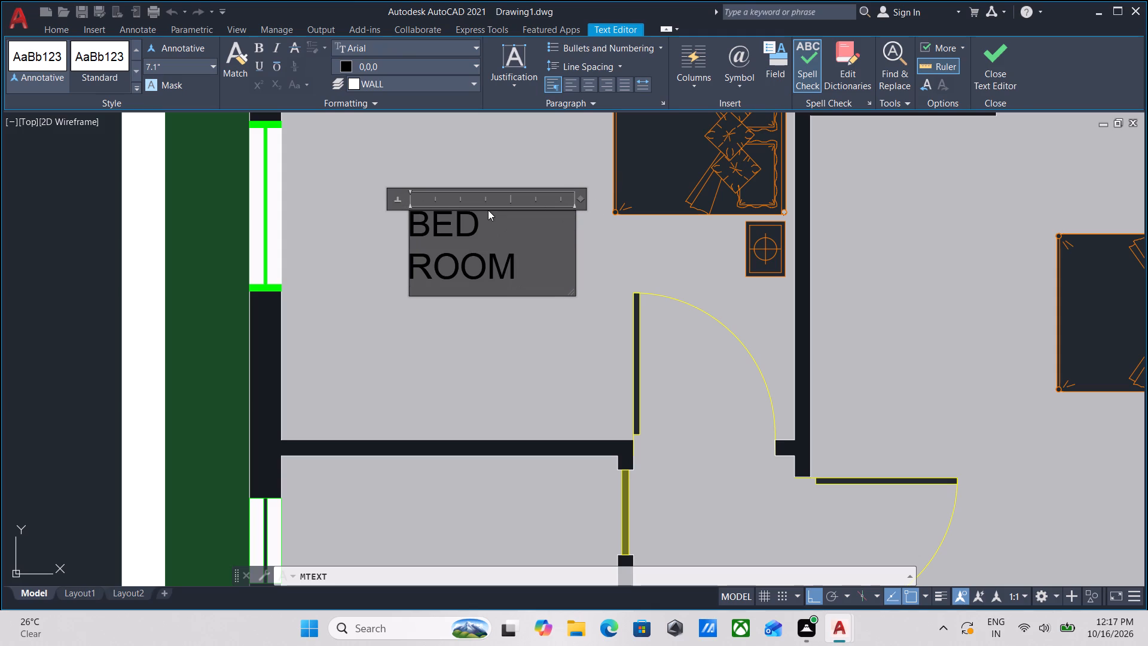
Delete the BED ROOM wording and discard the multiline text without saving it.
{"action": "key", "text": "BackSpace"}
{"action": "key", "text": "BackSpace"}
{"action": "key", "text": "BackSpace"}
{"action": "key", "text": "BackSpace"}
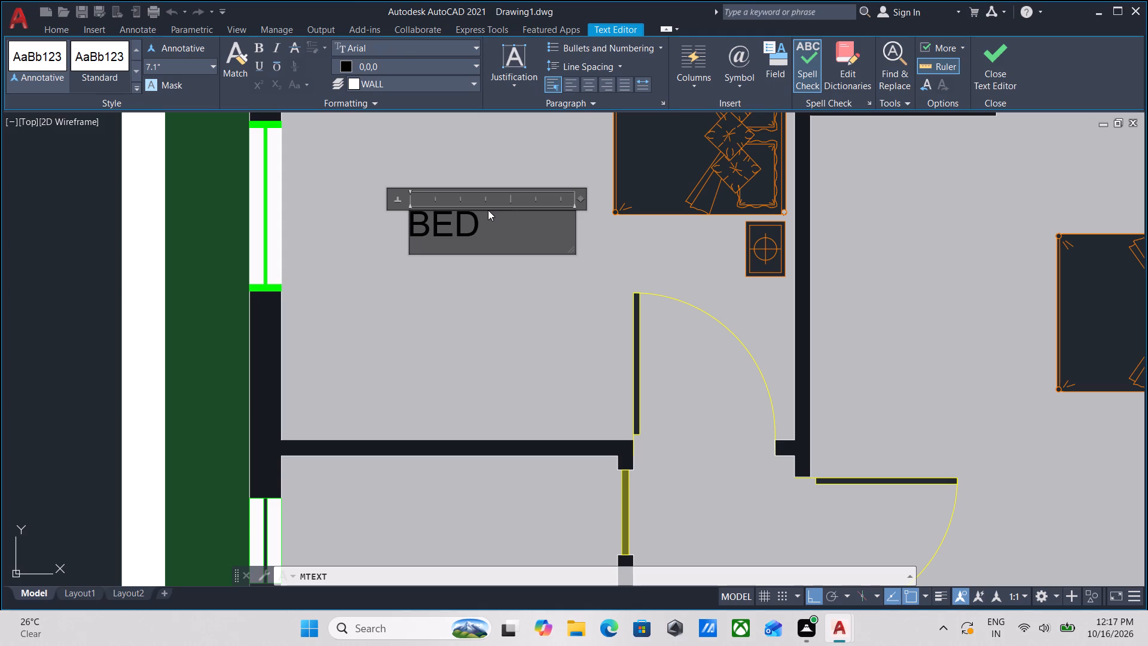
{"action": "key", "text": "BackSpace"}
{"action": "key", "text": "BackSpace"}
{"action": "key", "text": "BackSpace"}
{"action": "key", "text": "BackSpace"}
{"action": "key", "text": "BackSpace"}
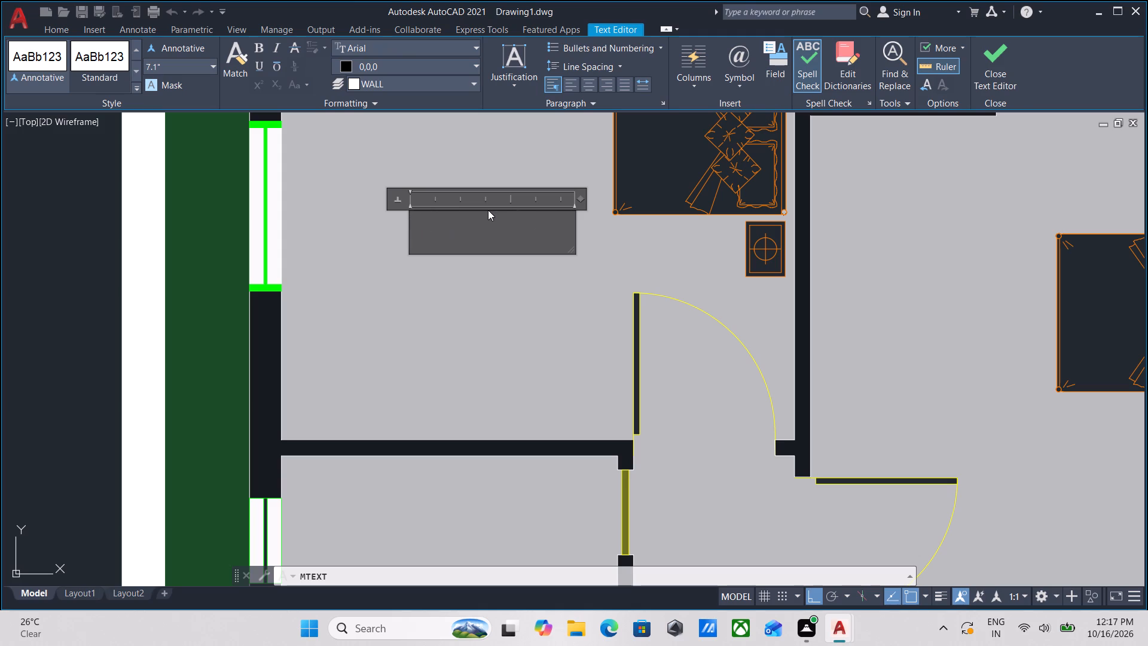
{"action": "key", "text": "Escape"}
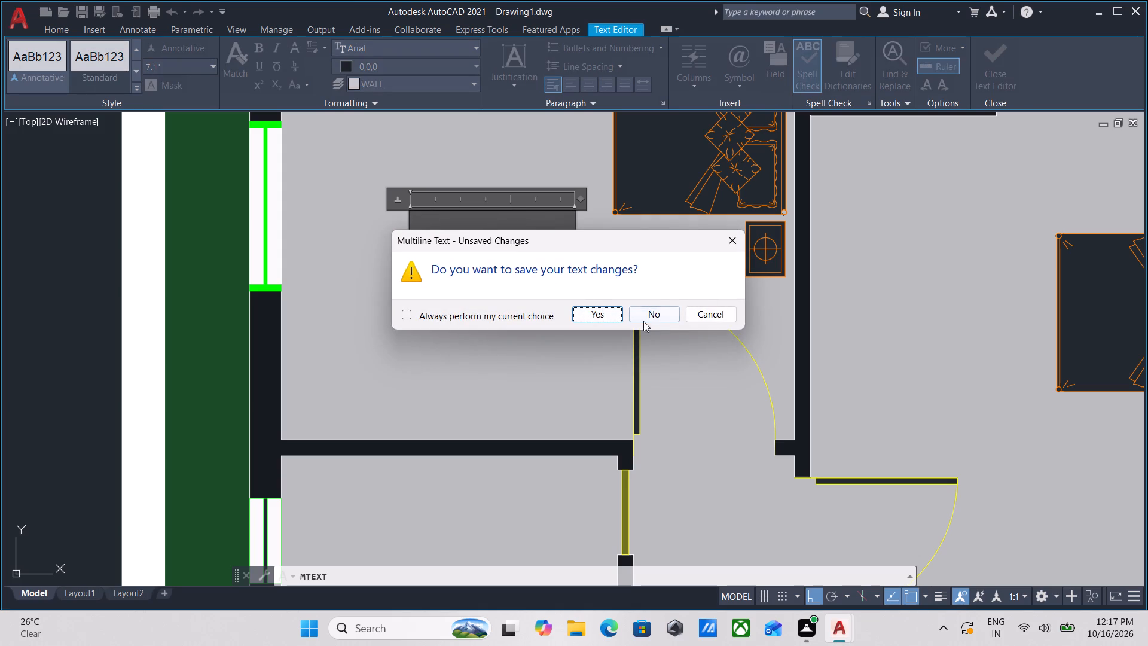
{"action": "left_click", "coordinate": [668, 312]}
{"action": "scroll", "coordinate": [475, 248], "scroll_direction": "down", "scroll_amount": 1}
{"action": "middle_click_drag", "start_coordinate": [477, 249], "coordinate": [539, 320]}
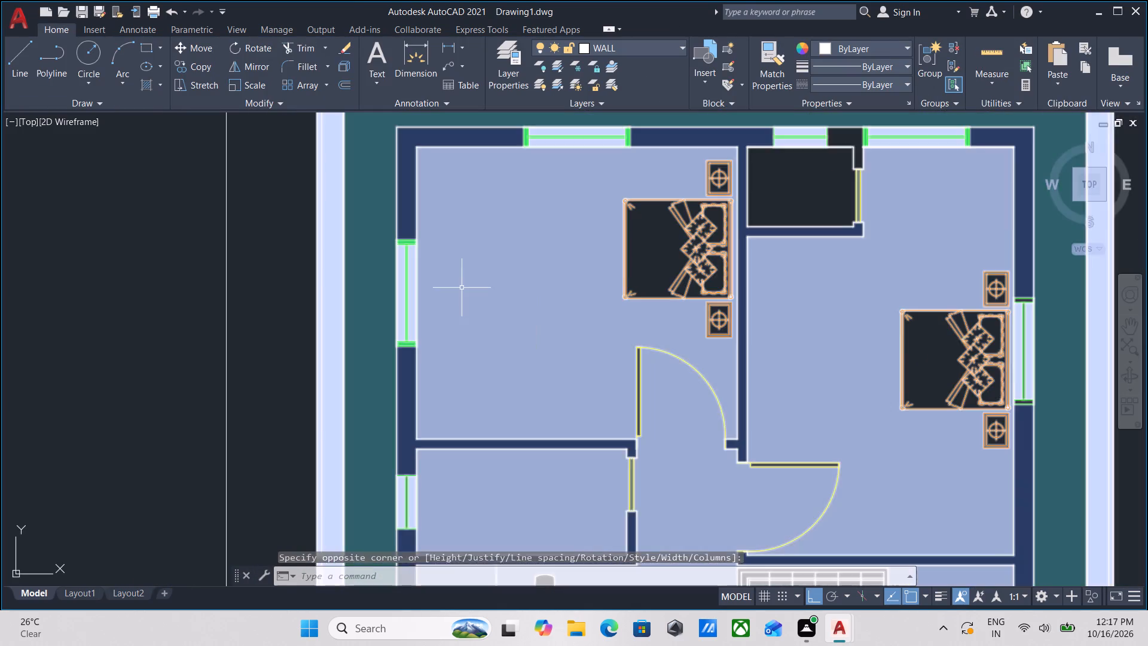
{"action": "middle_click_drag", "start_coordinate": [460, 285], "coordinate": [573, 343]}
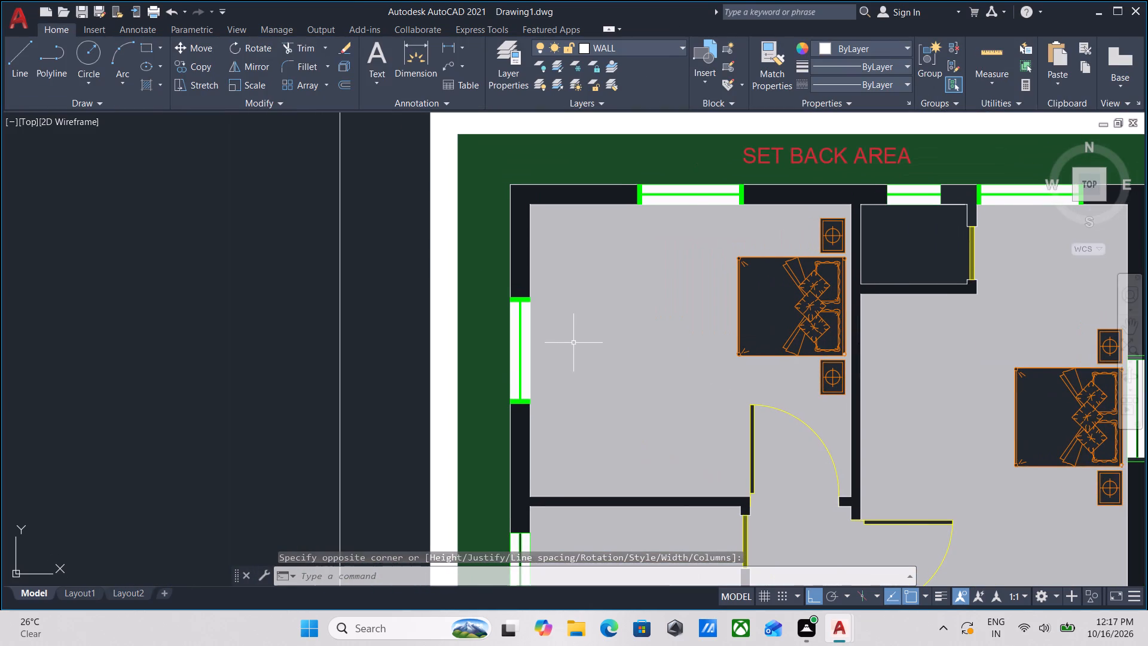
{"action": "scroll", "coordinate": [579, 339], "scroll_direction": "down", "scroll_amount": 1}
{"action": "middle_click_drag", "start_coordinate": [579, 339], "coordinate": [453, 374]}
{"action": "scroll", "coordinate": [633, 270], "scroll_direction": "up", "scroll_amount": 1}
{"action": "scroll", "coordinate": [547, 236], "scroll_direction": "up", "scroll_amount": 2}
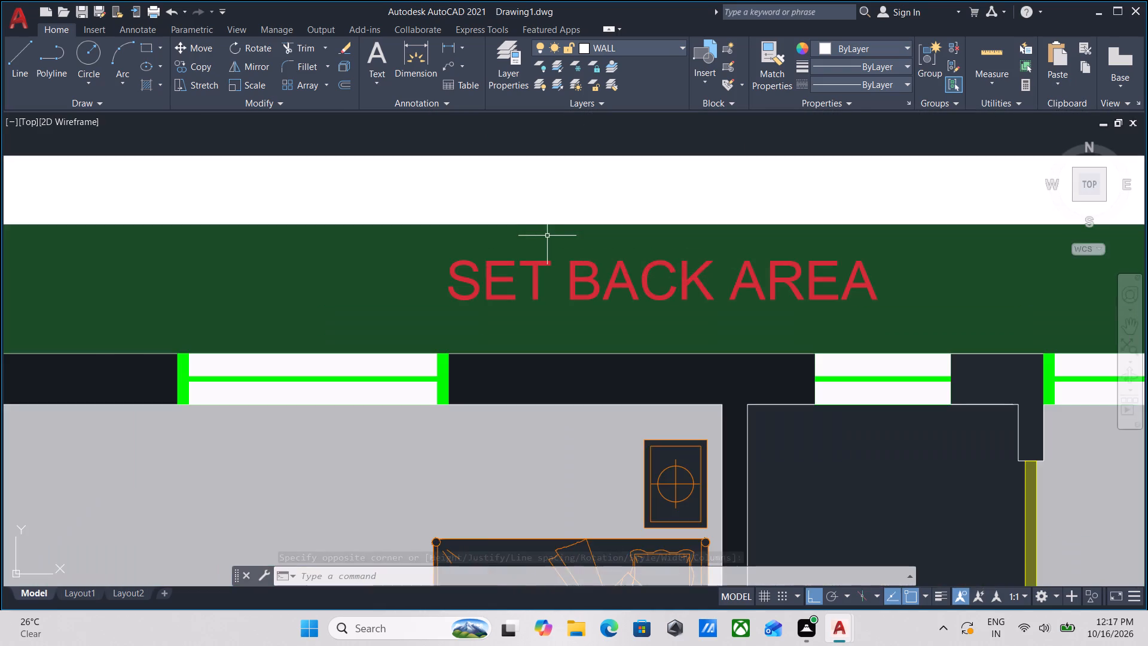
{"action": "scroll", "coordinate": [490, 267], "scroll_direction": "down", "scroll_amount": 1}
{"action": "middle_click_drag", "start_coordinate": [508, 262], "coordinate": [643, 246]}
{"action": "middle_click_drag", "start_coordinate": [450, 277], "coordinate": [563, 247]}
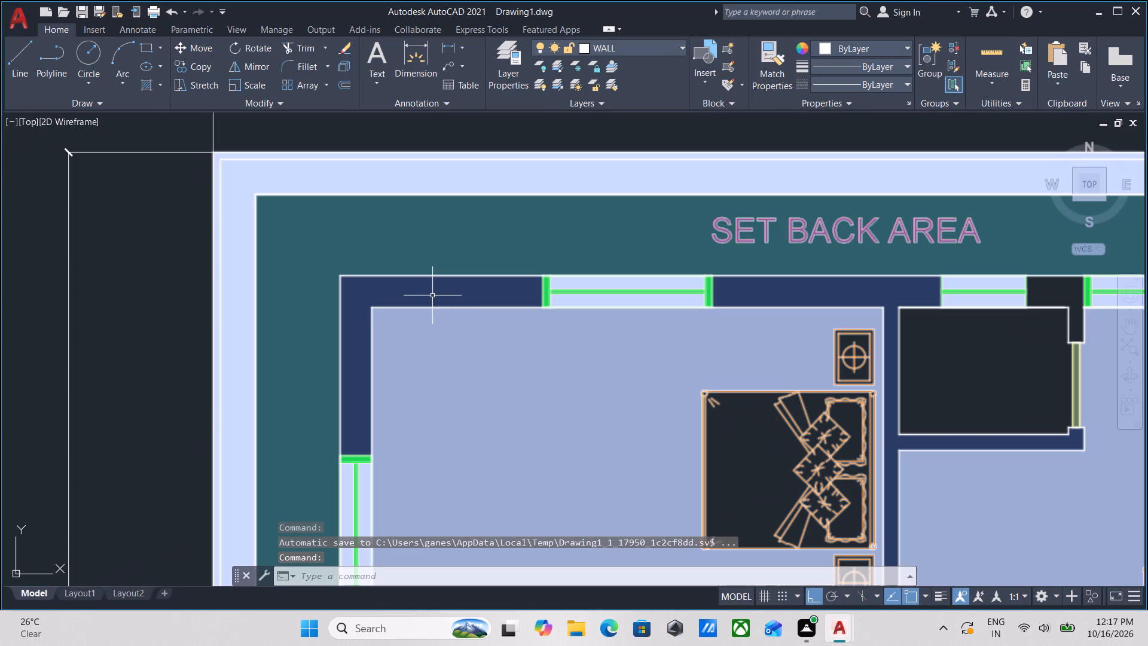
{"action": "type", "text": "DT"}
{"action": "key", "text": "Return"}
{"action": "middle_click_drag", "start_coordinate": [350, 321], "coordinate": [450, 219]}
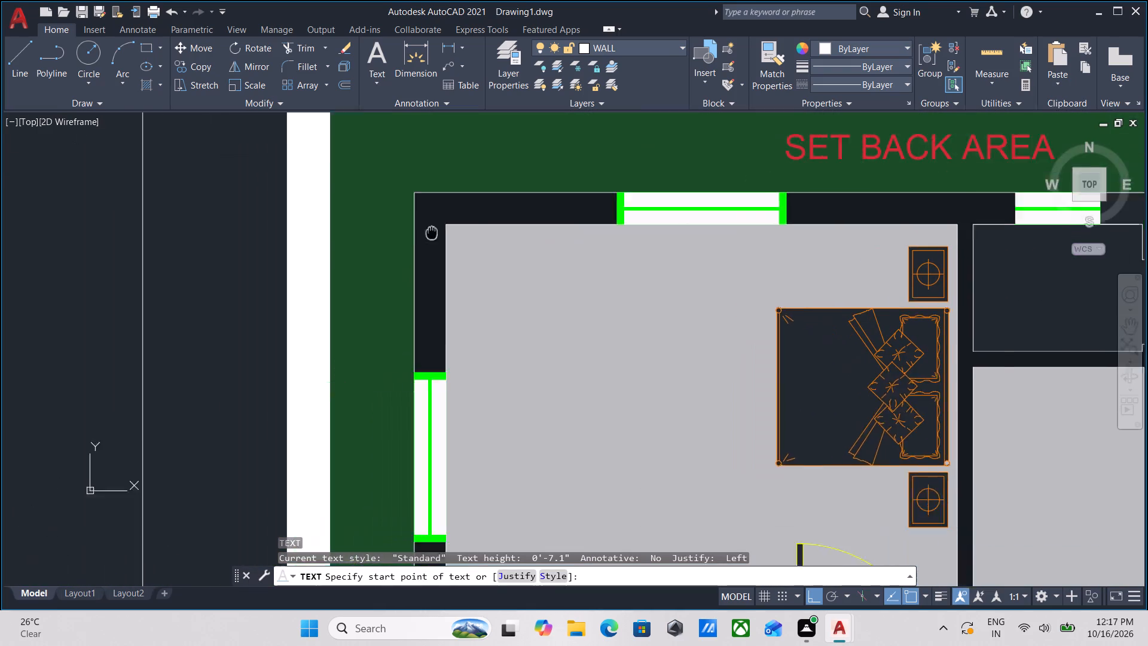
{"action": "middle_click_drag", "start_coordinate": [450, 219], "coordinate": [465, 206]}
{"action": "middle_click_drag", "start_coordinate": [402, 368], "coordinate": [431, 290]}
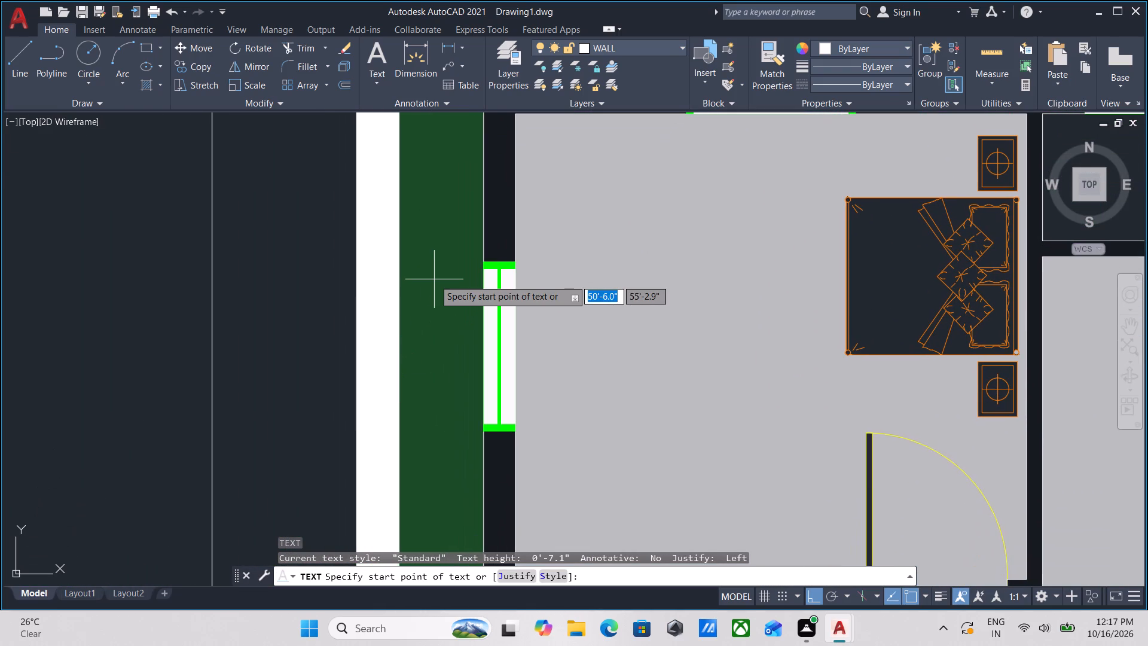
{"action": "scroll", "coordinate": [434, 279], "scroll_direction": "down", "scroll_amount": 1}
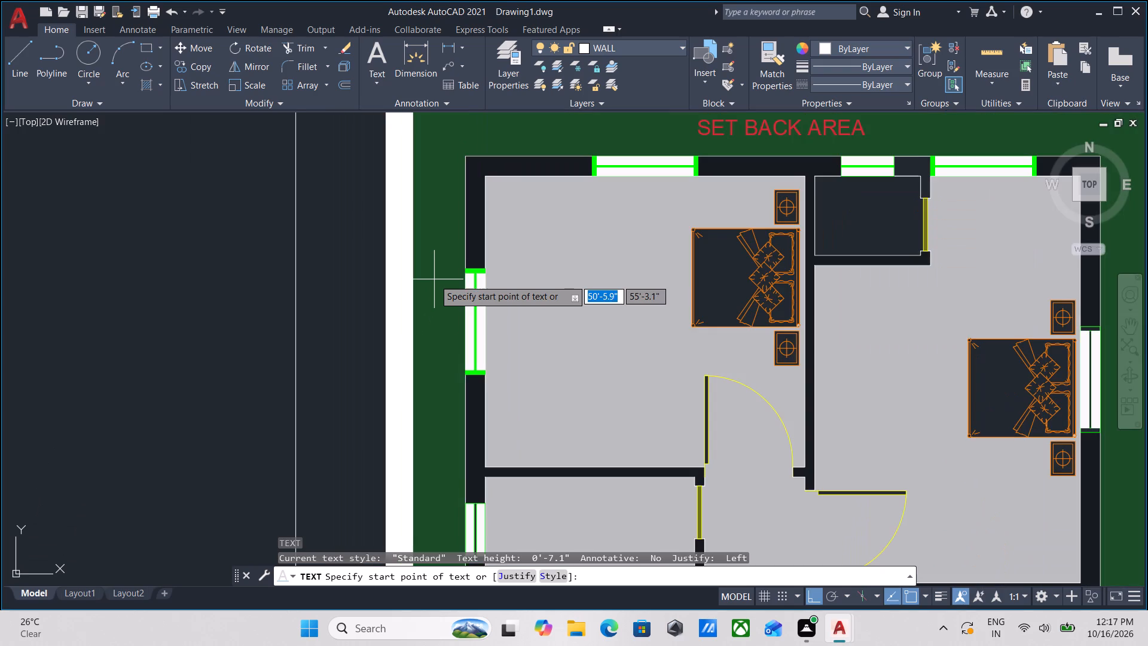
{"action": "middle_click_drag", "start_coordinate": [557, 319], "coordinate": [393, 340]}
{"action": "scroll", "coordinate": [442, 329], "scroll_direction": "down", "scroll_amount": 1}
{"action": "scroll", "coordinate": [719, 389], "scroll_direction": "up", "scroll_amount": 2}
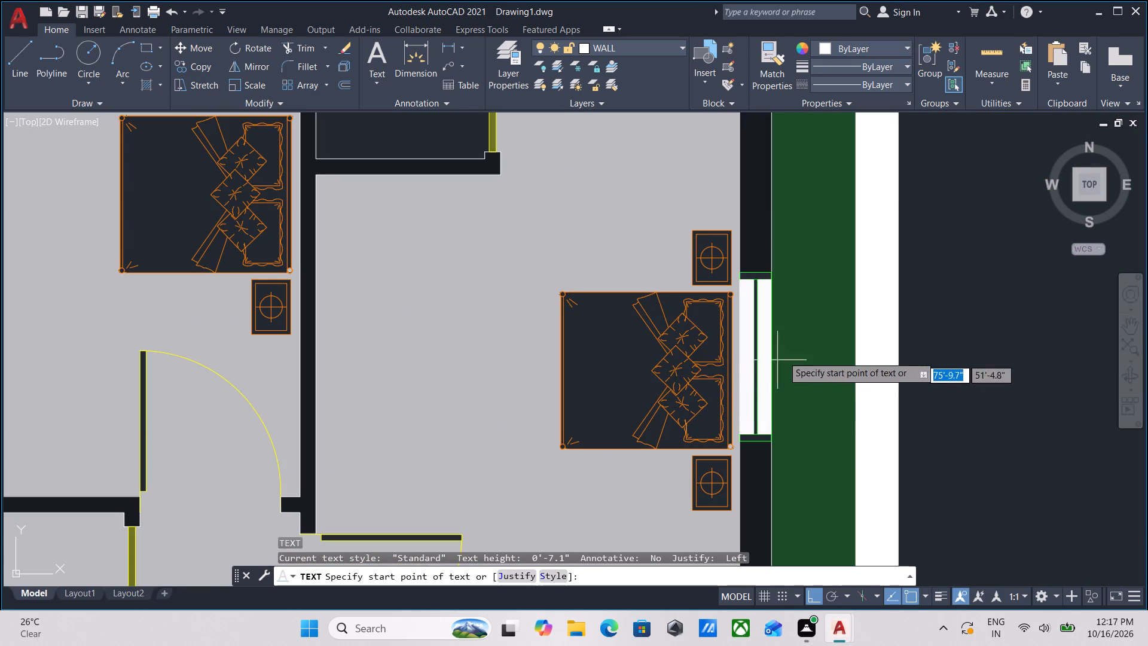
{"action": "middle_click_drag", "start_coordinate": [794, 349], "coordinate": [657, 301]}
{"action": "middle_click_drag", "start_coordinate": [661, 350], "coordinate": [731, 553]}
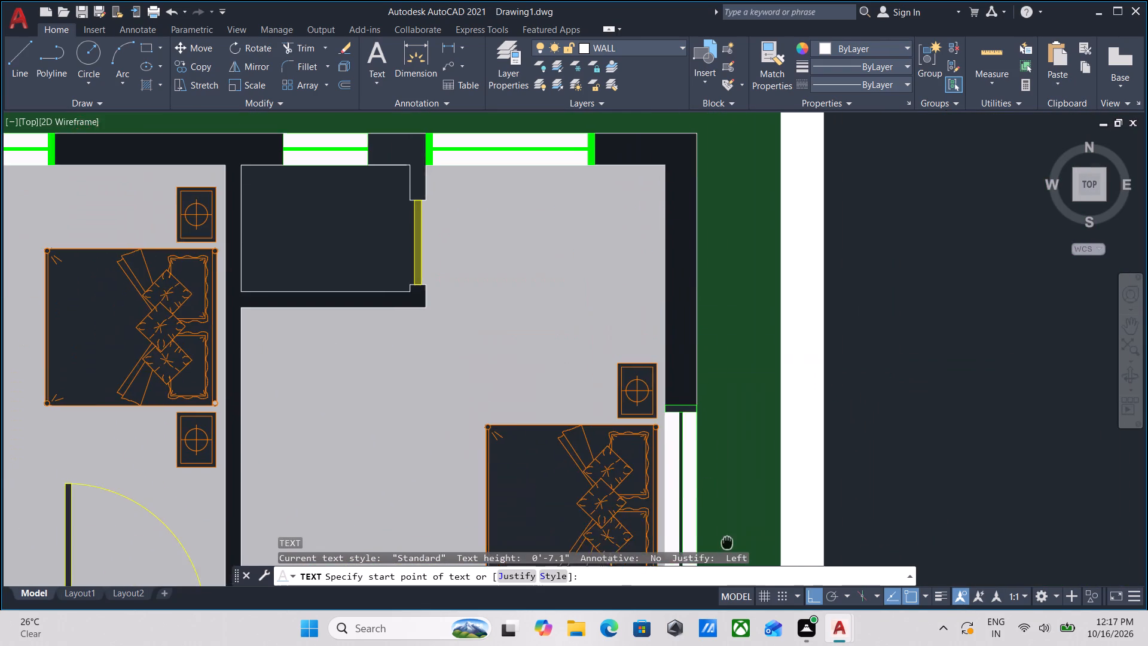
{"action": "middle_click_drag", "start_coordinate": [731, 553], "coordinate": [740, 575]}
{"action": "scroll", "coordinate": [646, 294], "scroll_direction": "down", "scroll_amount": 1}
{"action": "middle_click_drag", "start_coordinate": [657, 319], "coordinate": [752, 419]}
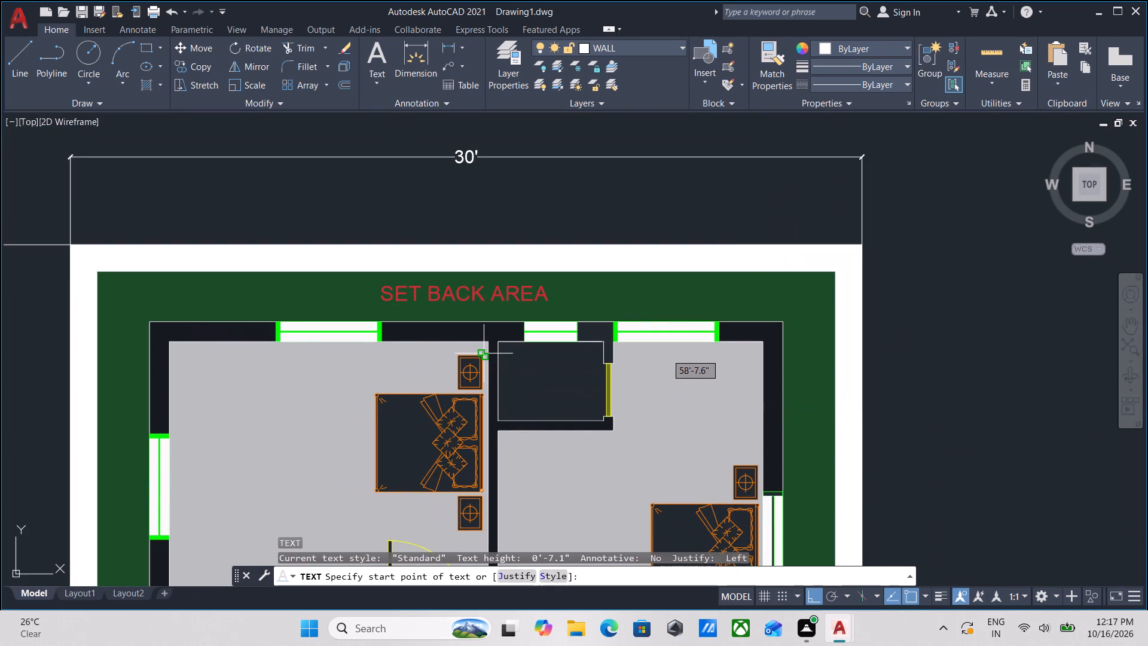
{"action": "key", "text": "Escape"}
Ungroup the first floor plan so its individual objects can be selected separately.
{"action": "scroll", "coordinate": [439, 326], "scroll_direction": "up", "scroll_amount": 2}
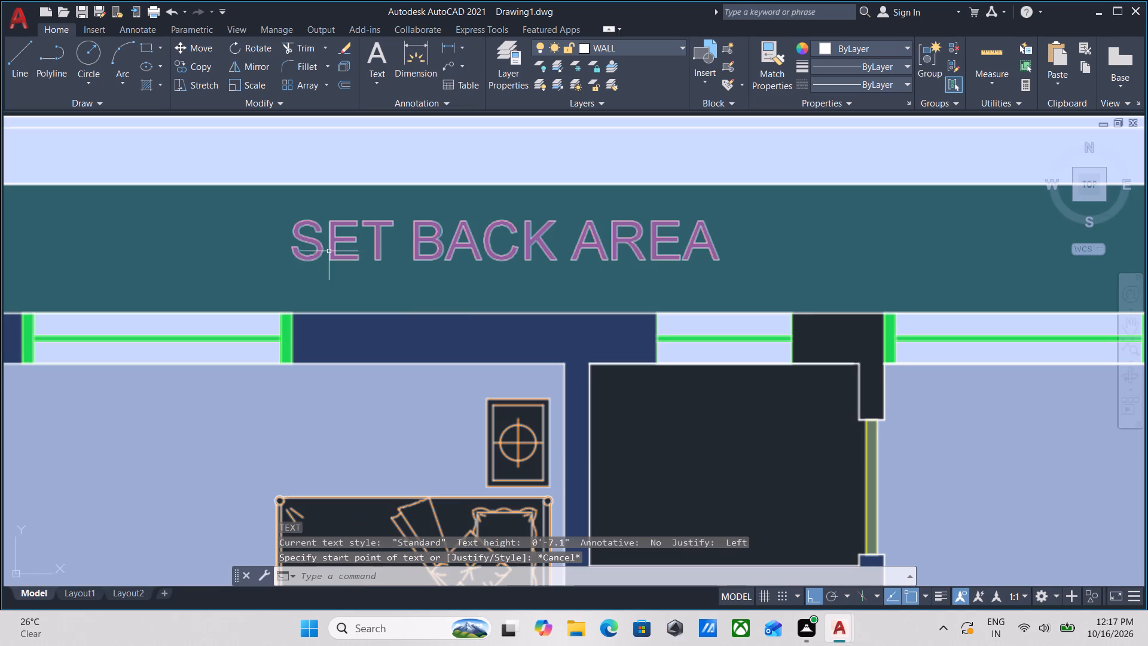
{"action": "left_click", "coordinate": [328, 251]}
{"action": "scroll", "coordinate": [335, 252], "scroll_direction": "down", "scroll_amount": 3}
{"action": "key", "text": "Escape"}
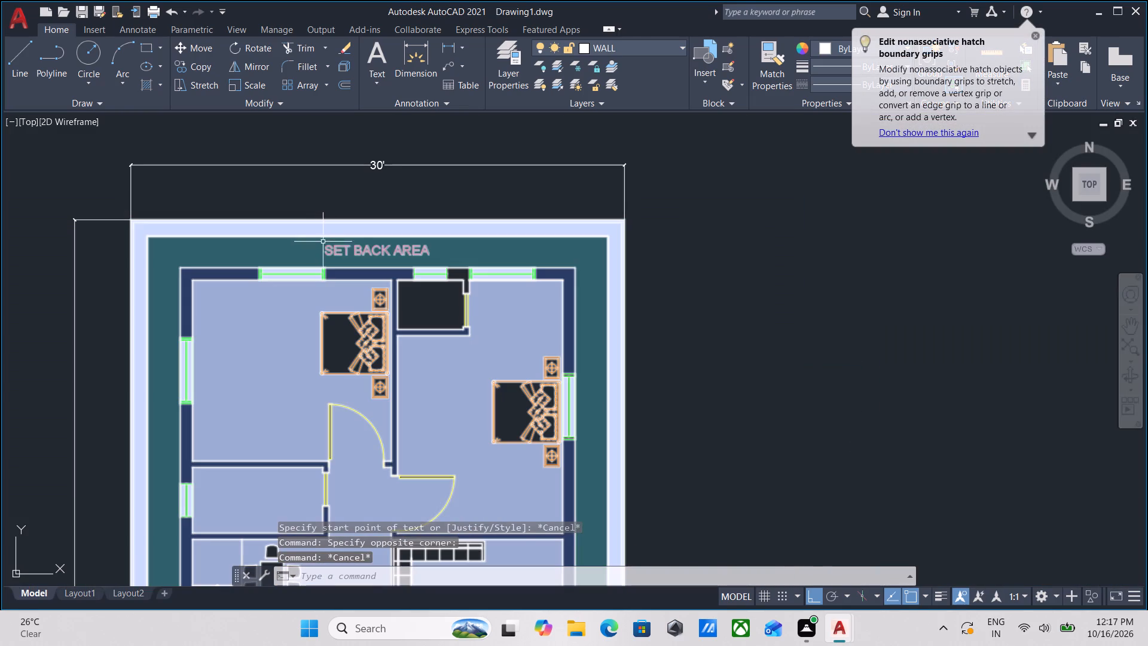
{"action": "left_click", "coordinate": [329, 246]}
{"action": "key", "text": "Escape"}
{"action": "scroll", "coordinate": [329, 246], "scroll_direction": "up", "scroll_amount": 2}
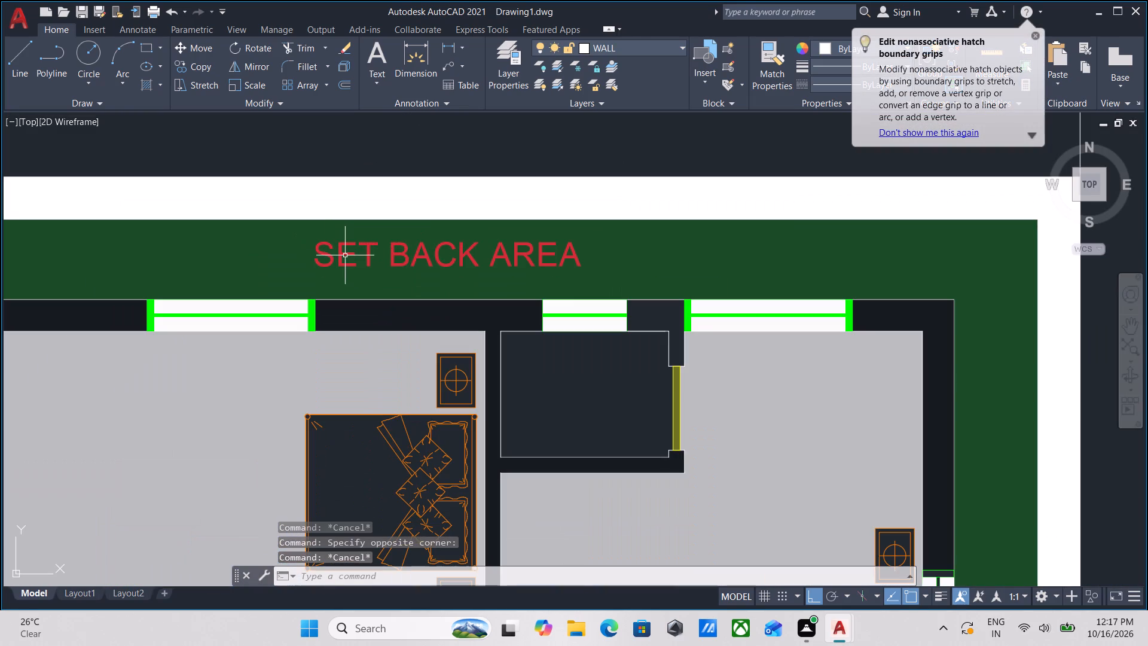
{"action": "left_click", "coordinate": [345, 255]}
{"action": "scroll", "coordinate": [345, 255], "scroll_direction": "down", "scroll_amount": 4}
{"action": "middle_click_drag", "start_coordinate": [490, 258], "coordinate": [526, 245]}
{"action": "scroll", "coordinate": [442, 267], "scroll_direction": "up", "scroll_amount": 2}
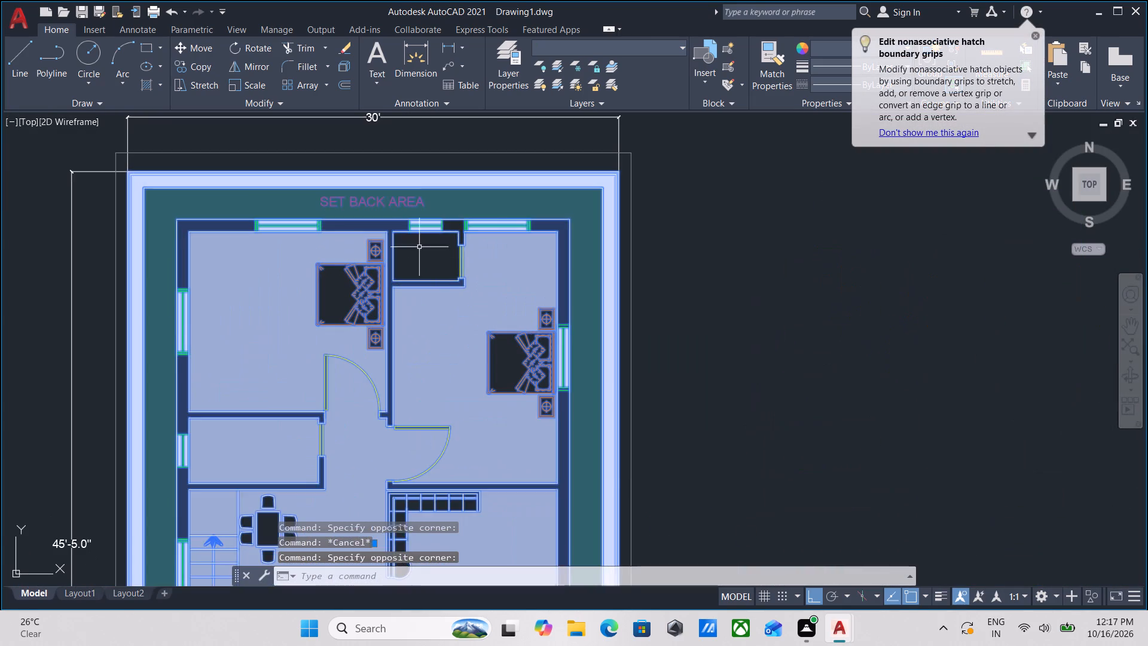
{"action": "scroll", "coordinate": [383, 222], "scroll_direction": "up", "scroll_amount": 2}
{"action": "middle_click_drag", "start_coordinate": [383, 221], "coordinate": [509, 277]}
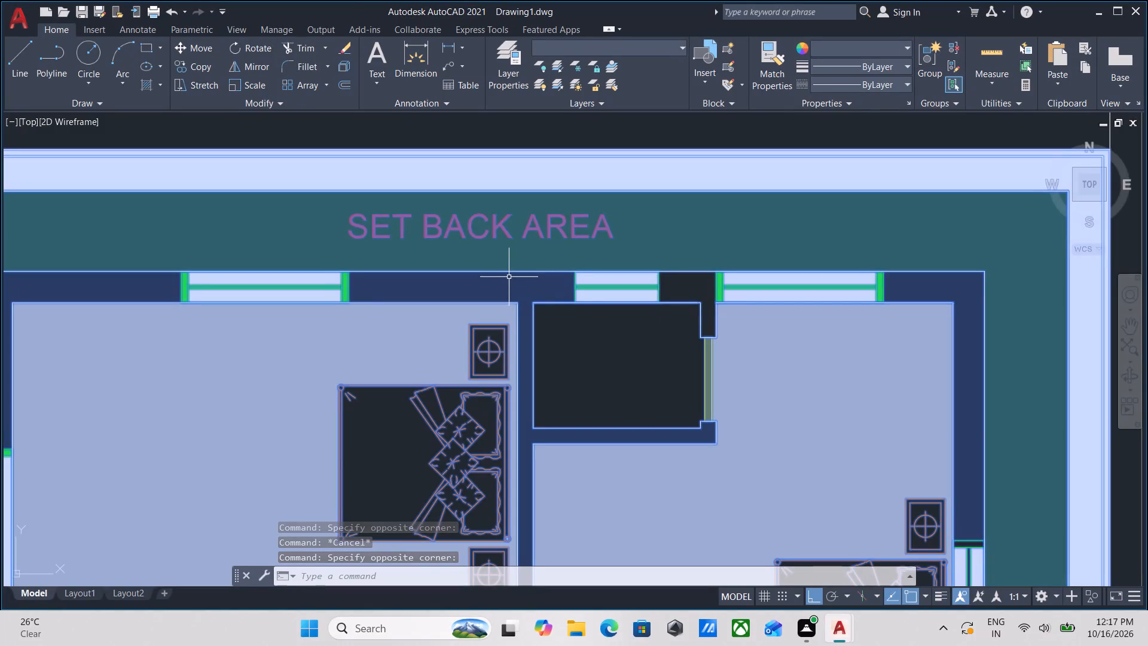
{"action": "type", "text": "UNG"}
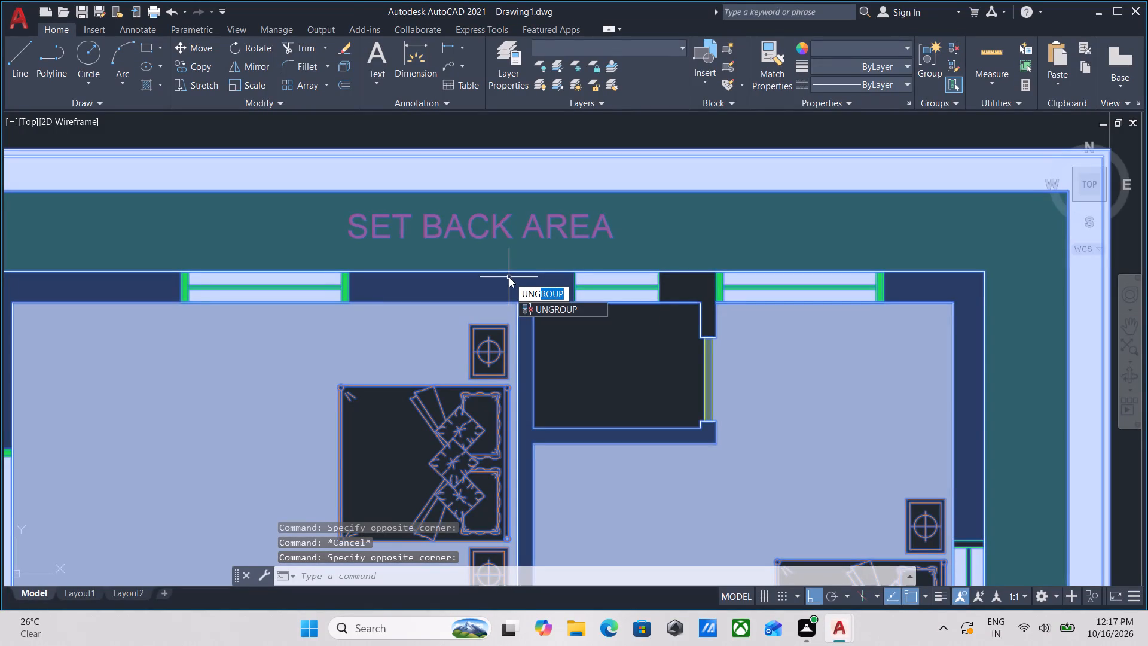
{"action": "key", "text": "Return"}
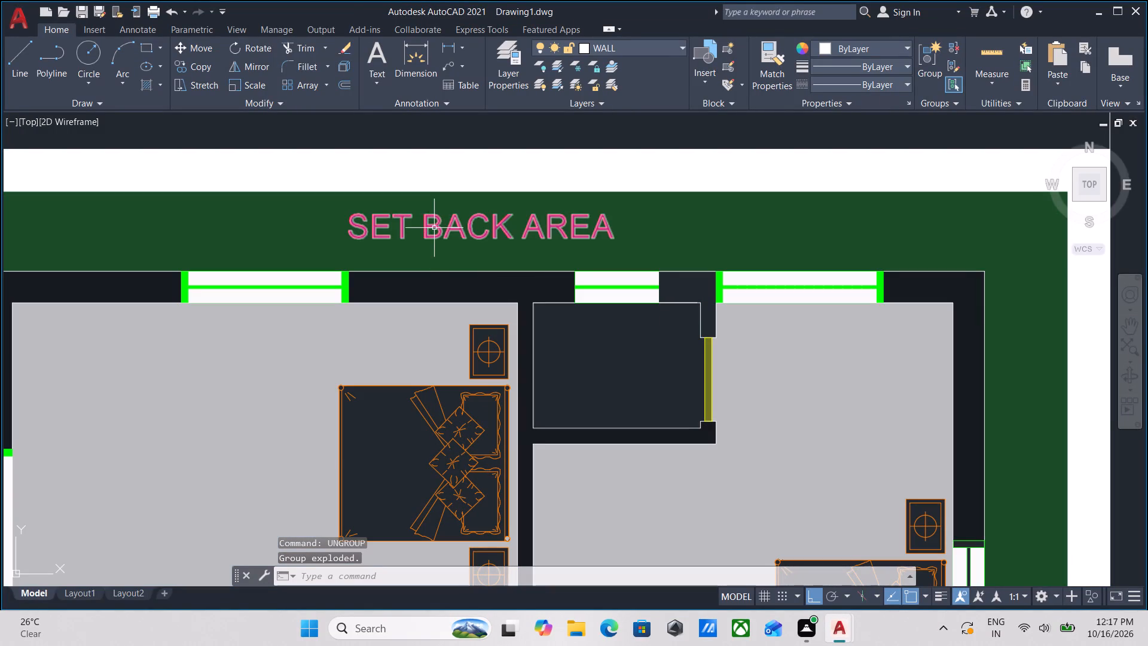
Copy the SET BACK AREA label from the first plan's upper green strip to its left green strip, beside the upper-left bedroom.
{"action": "left_click", "coordinate": [434, 228]}
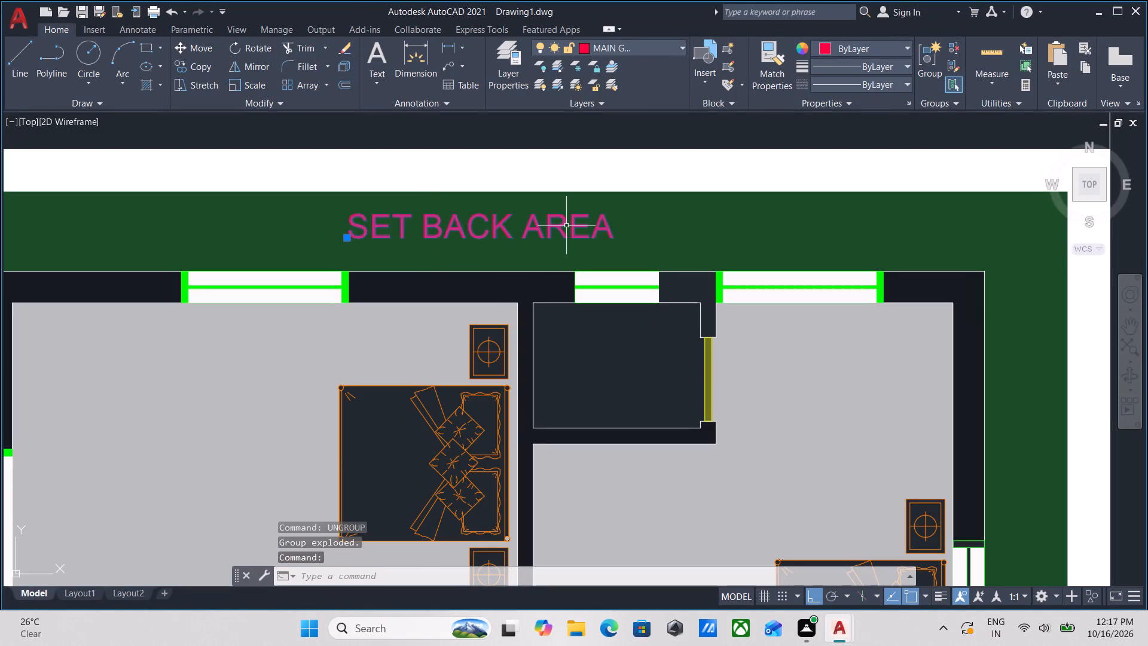
{"action": "type", "text": "CO"}
{"action": "key", "text": "Return"}
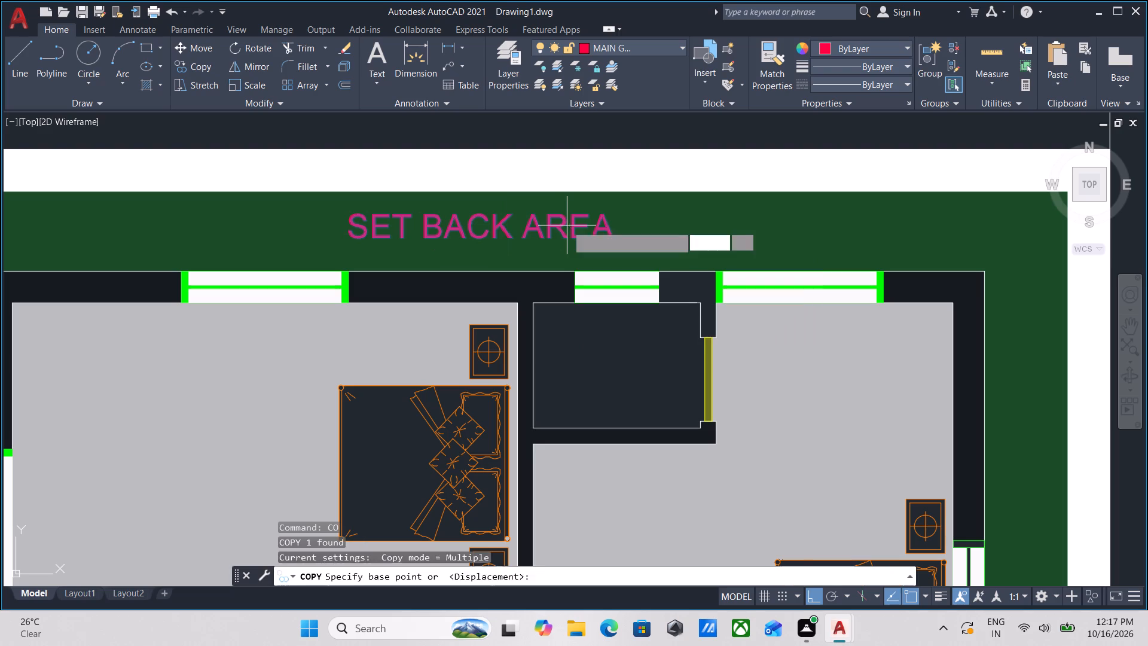
{"action": "left_click", "coordinate": [351, 233]}
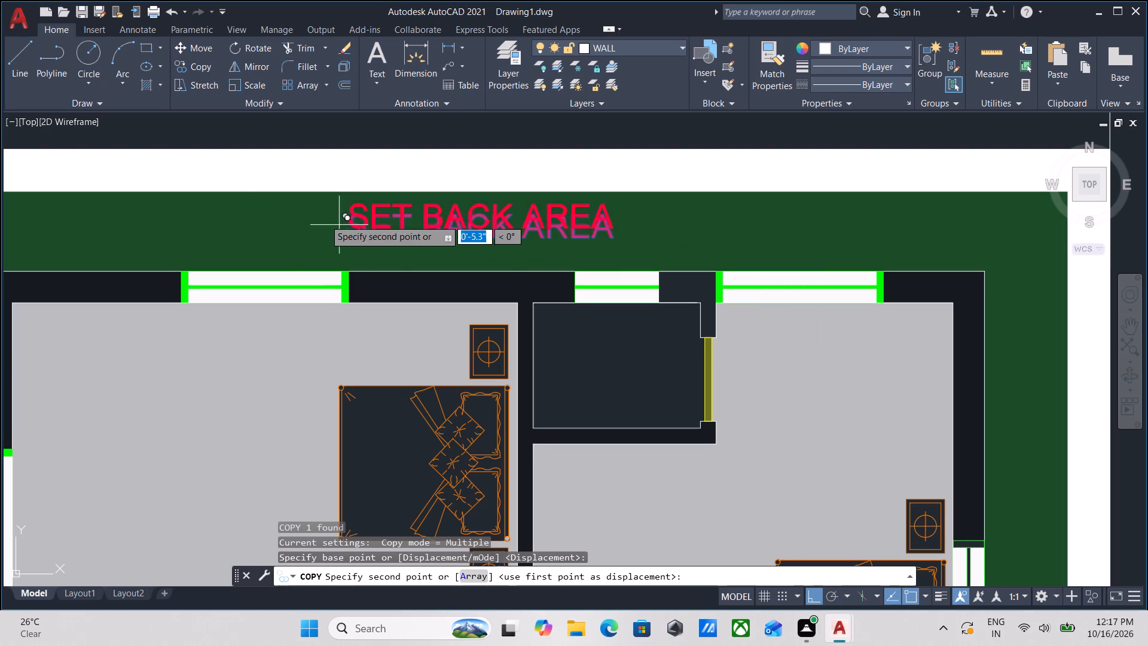
{"action": "scroll", "coordinate": [215, 282], "scroll_direction": "down", "scroll_amount": 1}
{"action": "middle_click_drag", "start_coordinate": [215, 282], "coordinate": [501, 216]}
{"action": "key", "text": "F8"}
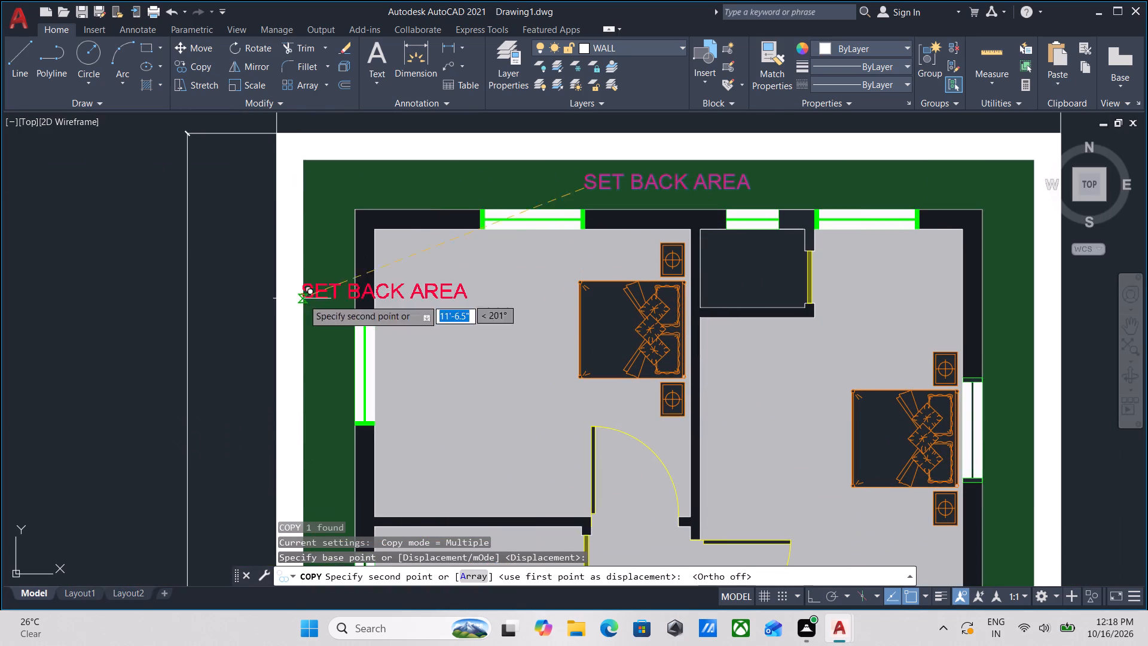
{"action": "middle_click_drag", "start_coordinate": [320, 364], "coordinate": [417, 242]}
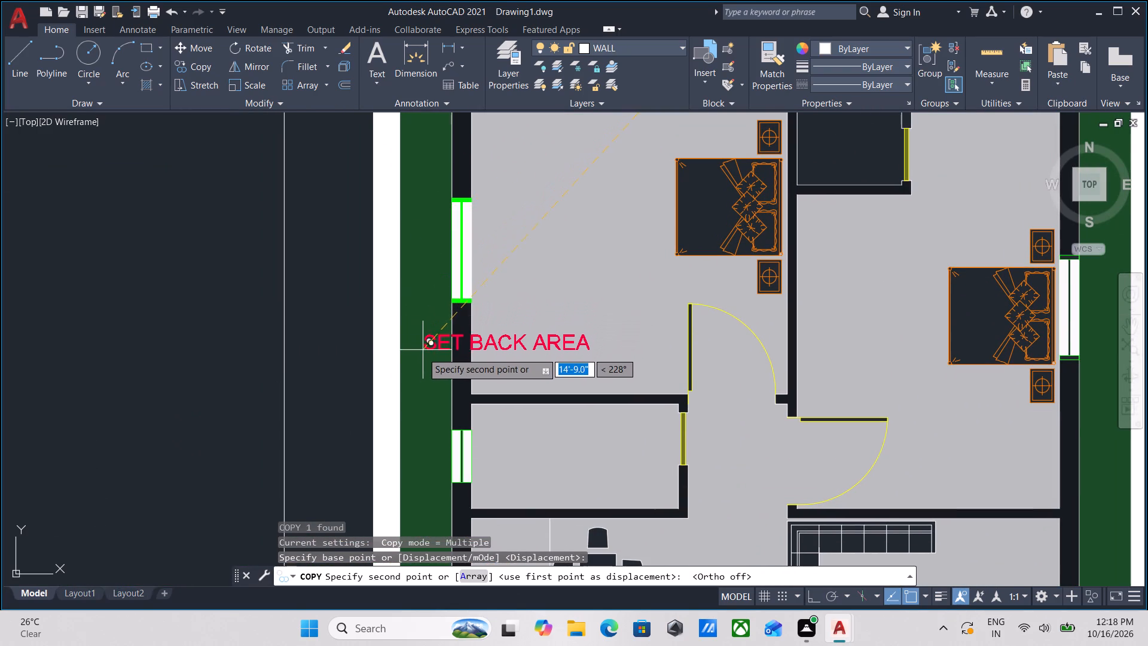
{"action": "left_click", "coordinate": [420, 355]}
{"action": "middle_click_drag", "start_coordinate": [697, 347], "coordinate": [349, 369]}
{"action": "scroll", "coordinate": [556, 349], "scroll_direction": "down", "scroll_amount": 1}
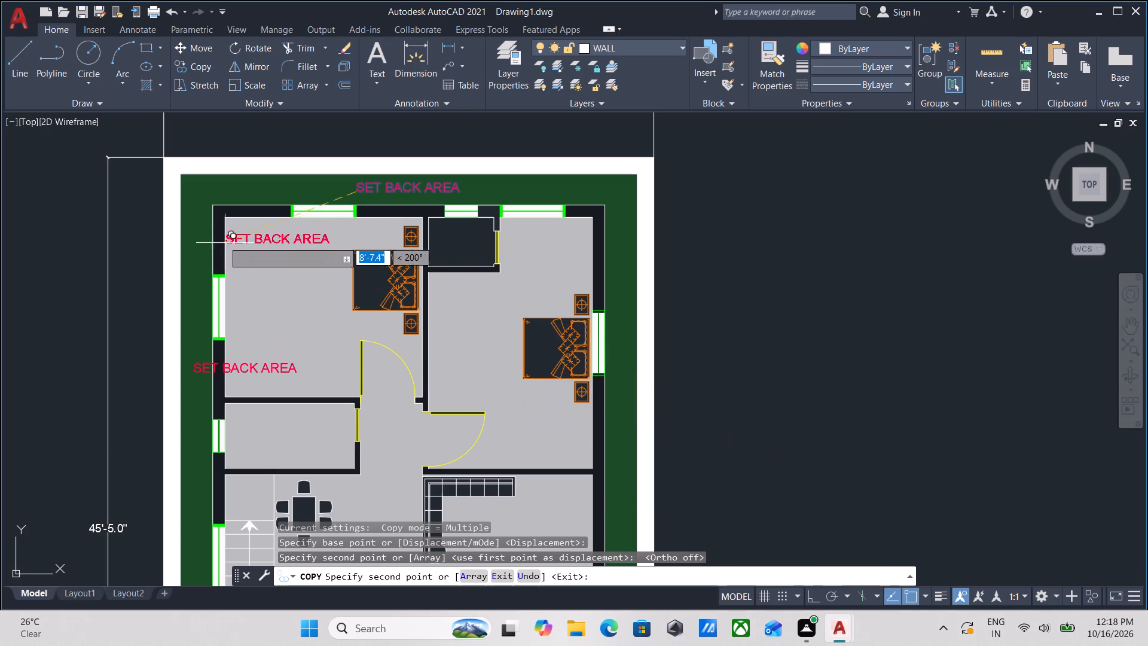
{"action": "key", "text": "Escape"}
Rotate the copied SET BACK AREA label 90° about its start point so it reads upward along the left green strip.
{"action": "scroll", "coordinate": [207, 391], "scroll_direction": "up", "scroll_amount": 3}
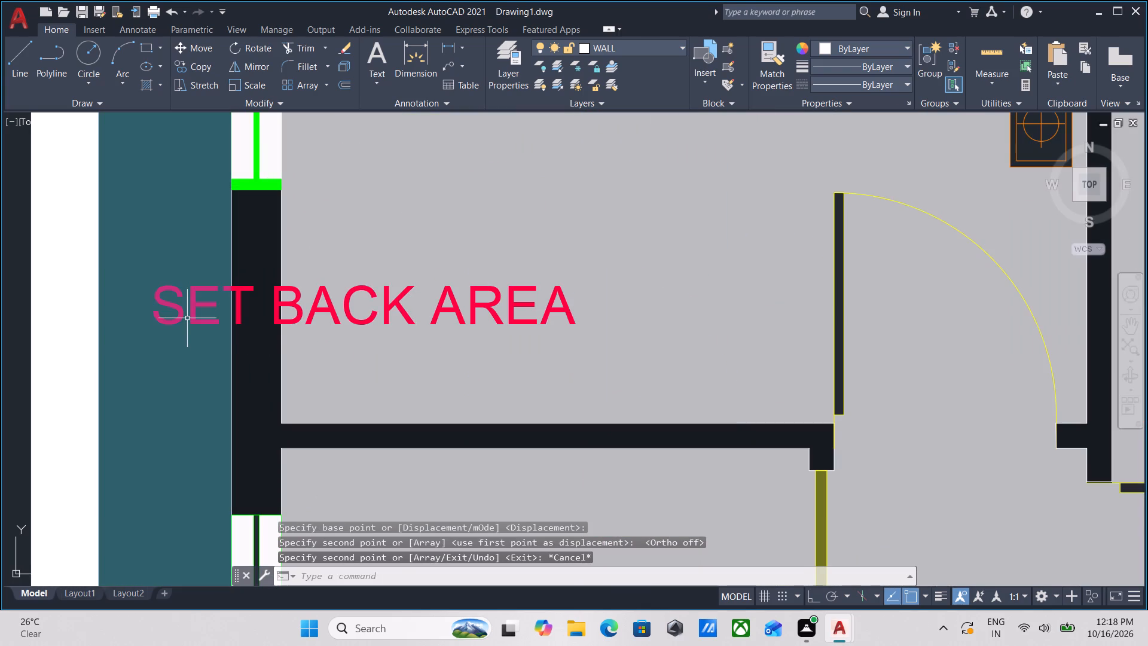
{"action": "left_click", "coordinate": [187, 318]}
{"action": "key", "text": "grave"}
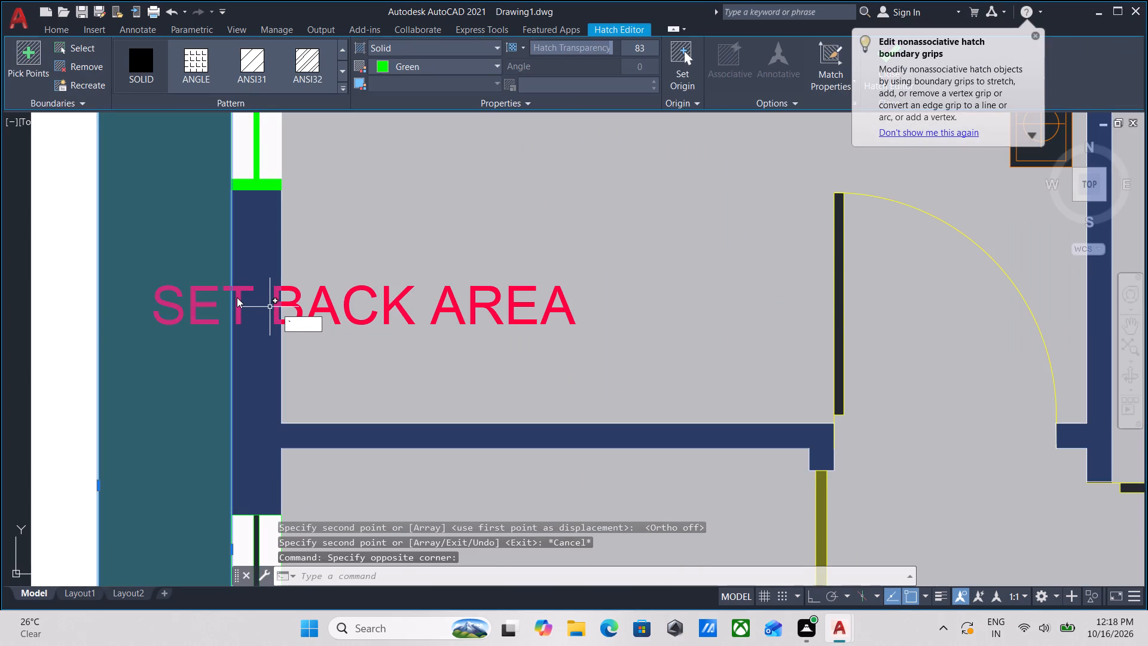
{"action": "key", "text": "Escape"}
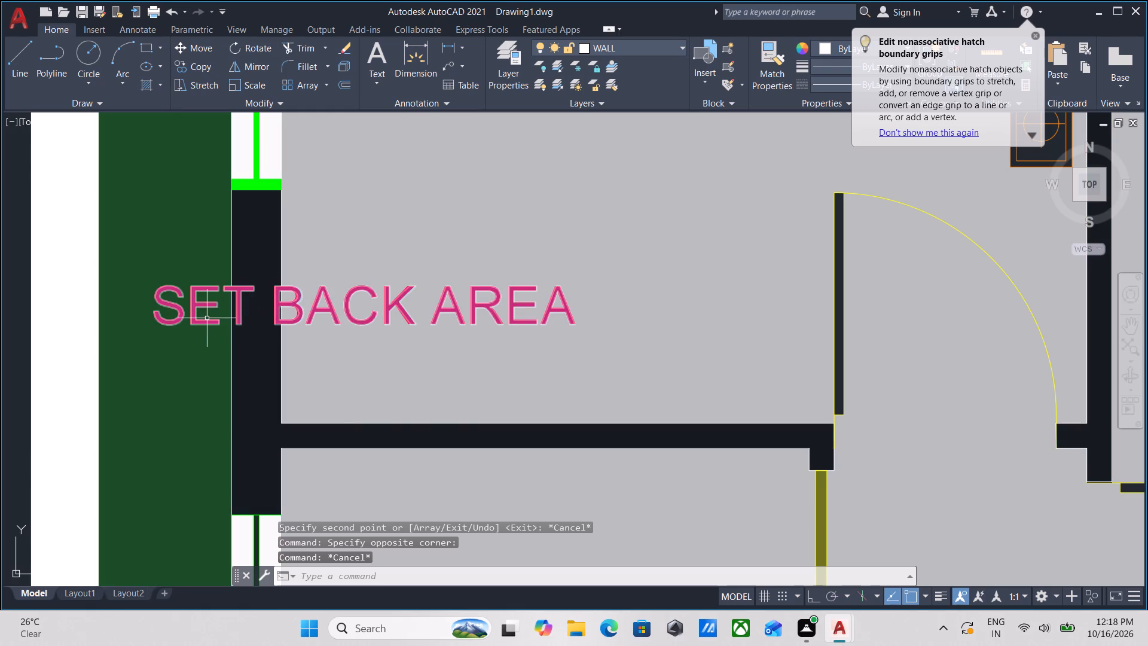
{"action": "left_click", "coordinate": [207, 318]}
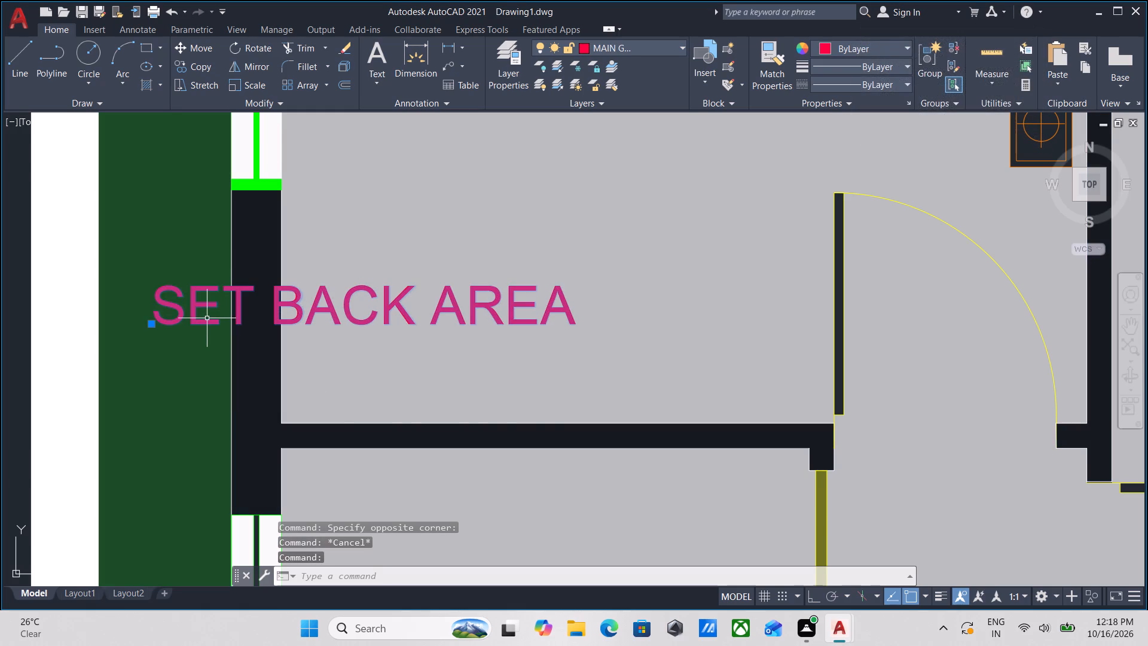
{"action": "type", "text": "RO"}
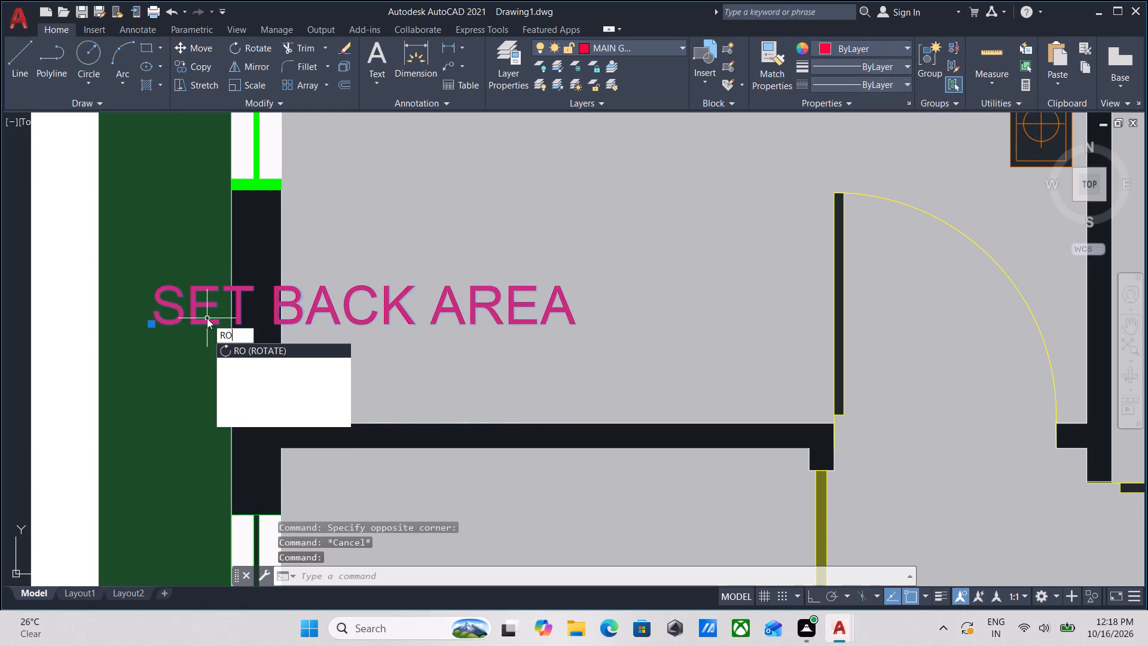
{"action": "key", "text": "Return"}
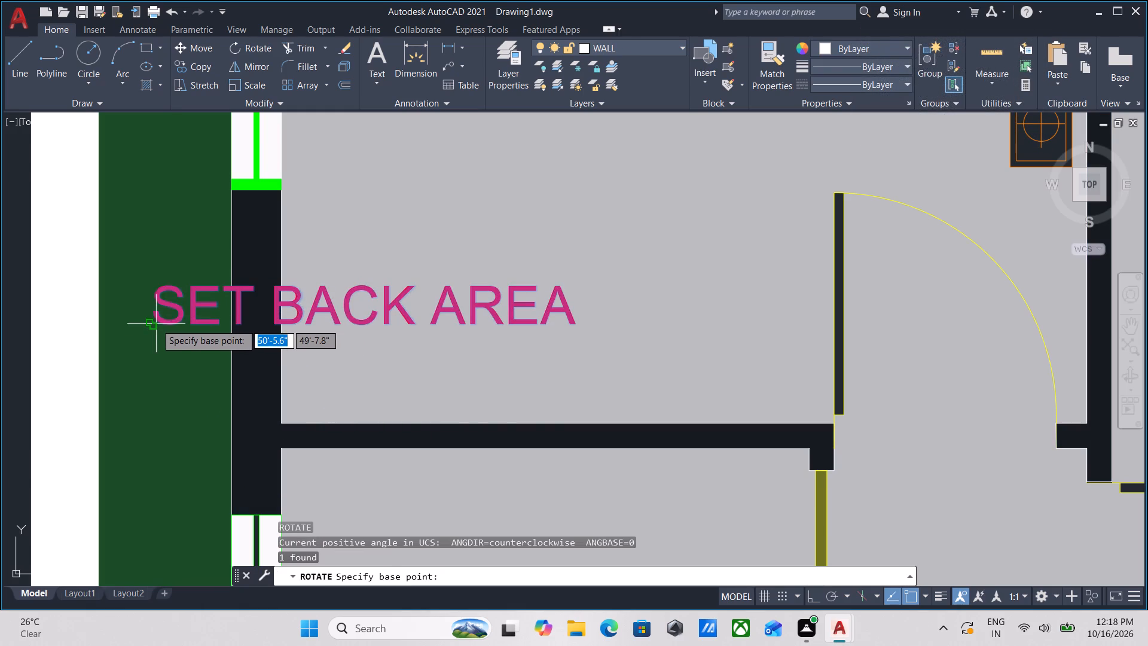
{"action": "left_click", "coordinate": [157, 323]}
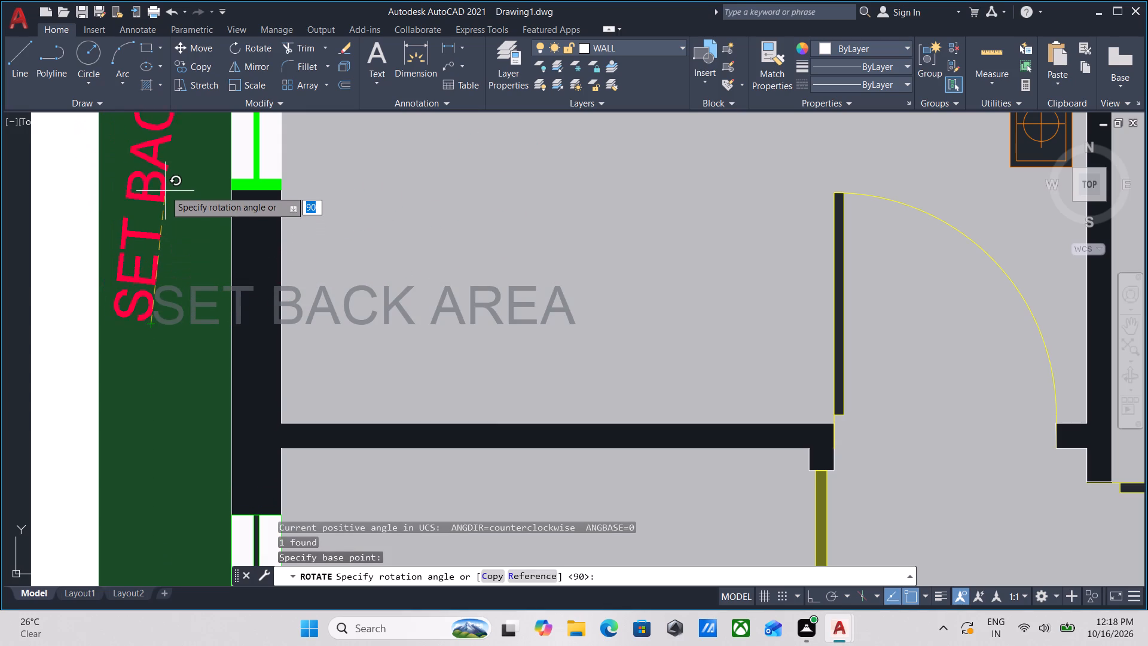
{"action": "key", "text": "F8"}
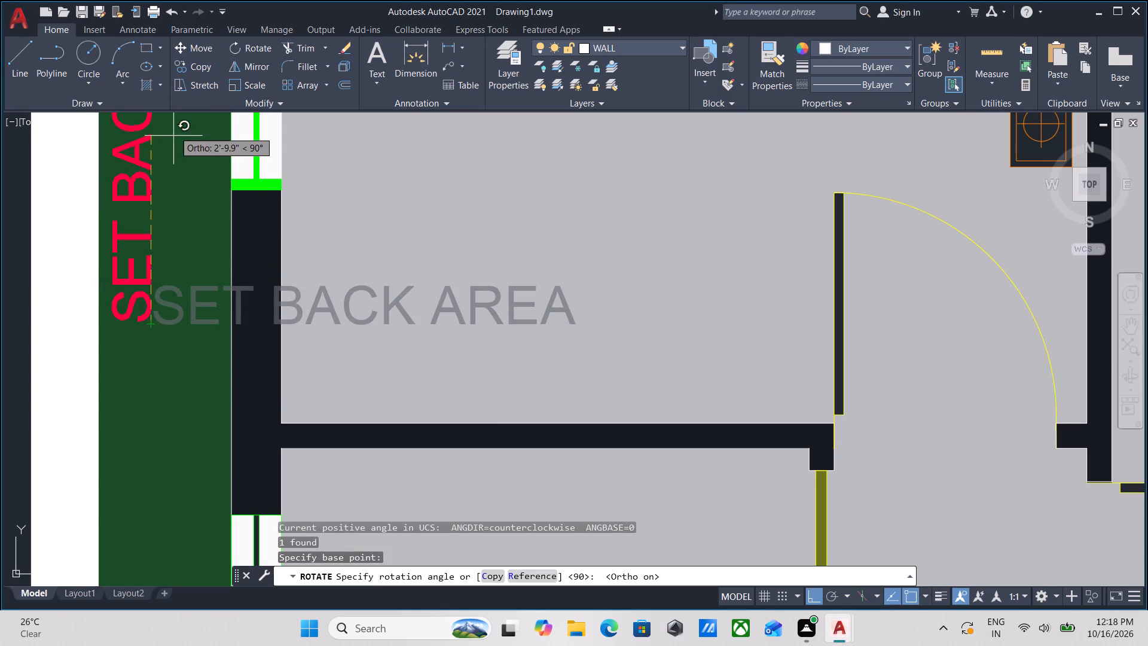
{"action": "middle_click_drag", "start_coordinate": [177, 157], "coordinate": [164, 373]}
{"action": "left_click", "coordinate": [152, 232]}
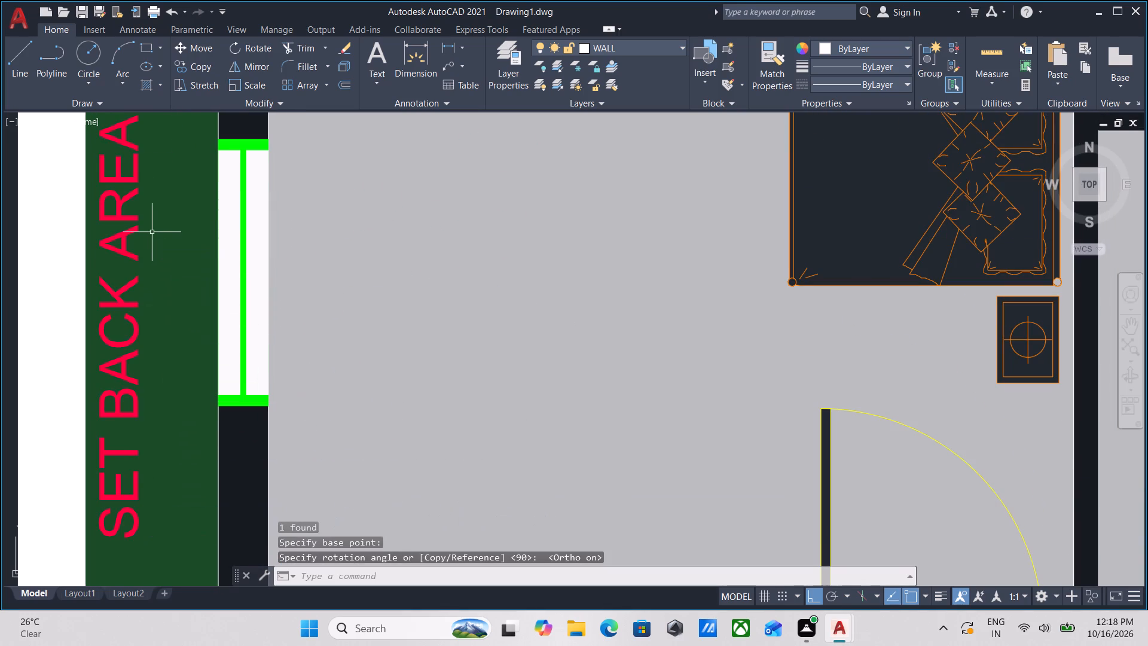
Move the vertical SET BACK AREA label slightly right to centre it across the width of the left green strip.
{"action": "scroll", "coordinate": [172, 342], "scroll_direction": "down", "scroll_amount": 1}
{"action": "middle_click_drag", "start_coordinate": [172, 342], "coordinate": [239, 264]}
{"action": "scroll", "coordinate": [213, 383], "scroll_direction": "up", "scroll_amount": 3}
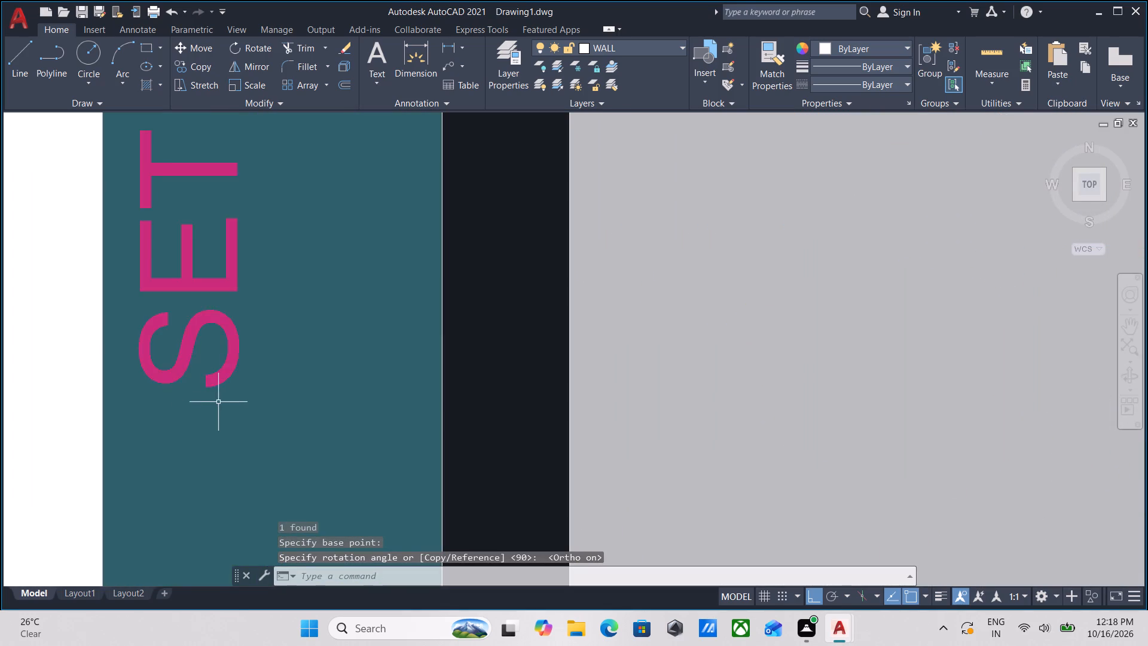
{"action": "left_click", "coordinate": [215, 377]}
{"action": "scroll", "coordinate": [215, 377], "scroll_direction": "down", "scroll_amount": 2}
{"action": "middle_click_drag", "start_coordinate": [215, 377], "coordinate": [243, 412]}
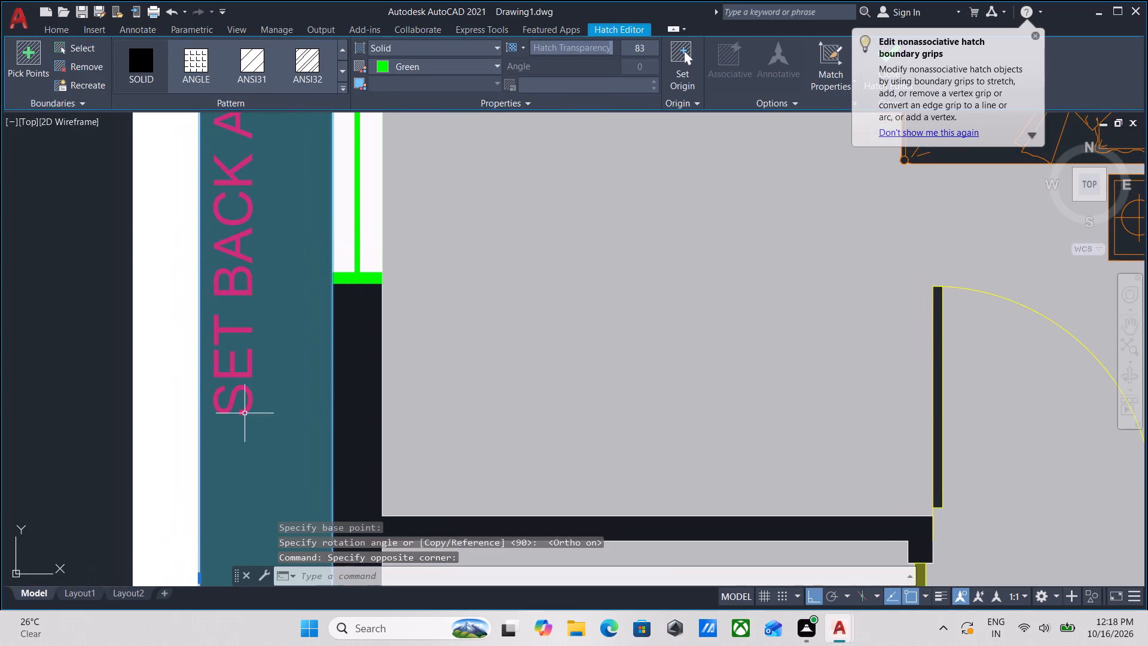
{"action": "key", "text": "Escape"}
{"action": "scroll", "coordinate": [247, 400], "scroll_direction": "down", "scroll_amount": 1}
{"action": "scroll", "coordinate": [248, 244], "scroll_direction": "down", "scroll_amount": 1}
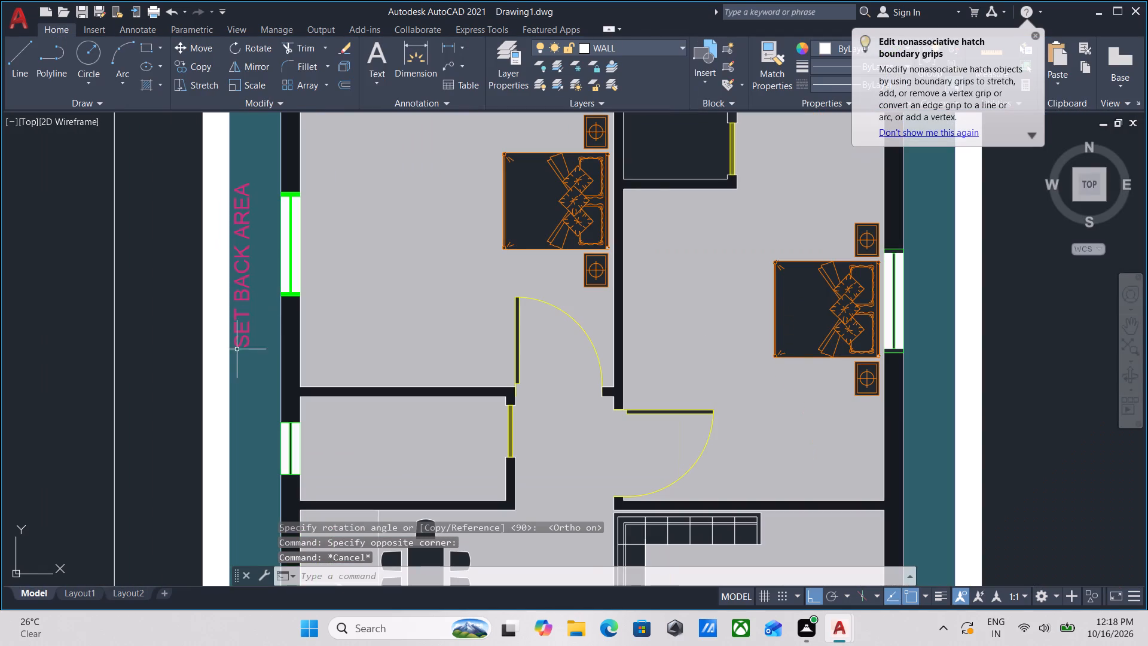
{"action": "scroll", "coordinate": [235, 356], "scroll_direction": "up", "scroll_amount": 2}
{"action": "left_click", "coordinate": [267, 312]}
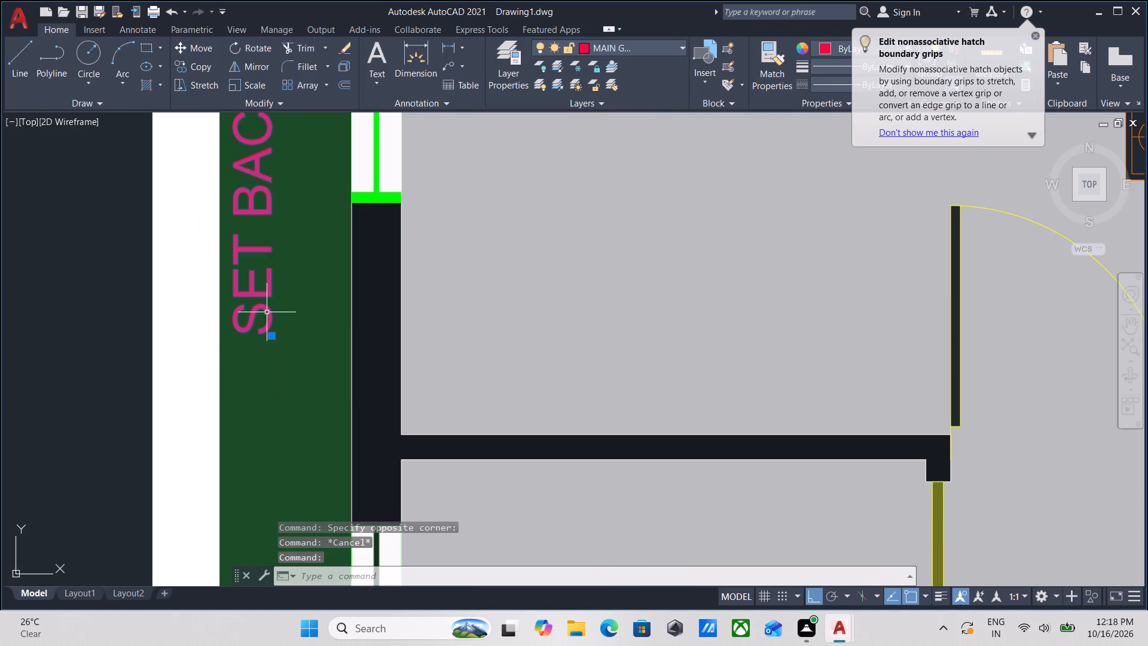
{"action": "left_click", "coordinate": [271, 336]}
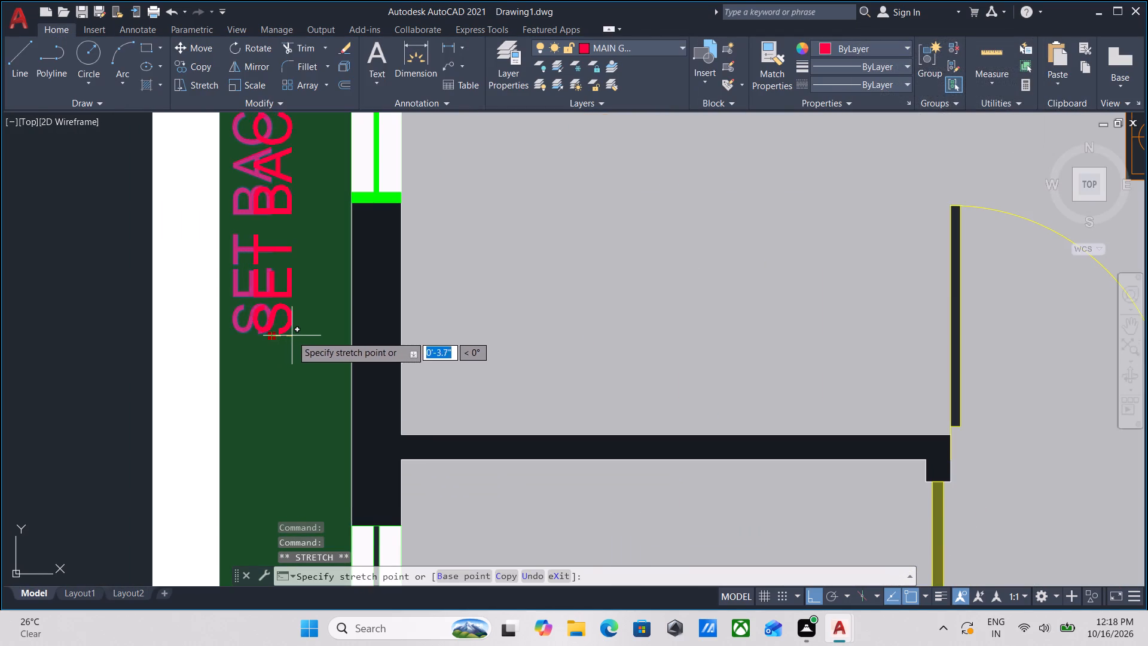
{"action": "left_click", "coordinate": [300, 336]}
{"action": "scroll", "coordinate": [300, 336], "scroll_direction": "down", "scroll_amount": 2}
{"action": "key", "text": "Escape"}
Copy the vertical SET BACK AREA label about 26' horizontally into the first plan's right green strip, beside the right bedroom's window.
{"action": "scroll", "coordinate": [298, 339], "scroll_direction": "up", "scroll_amount": 2}
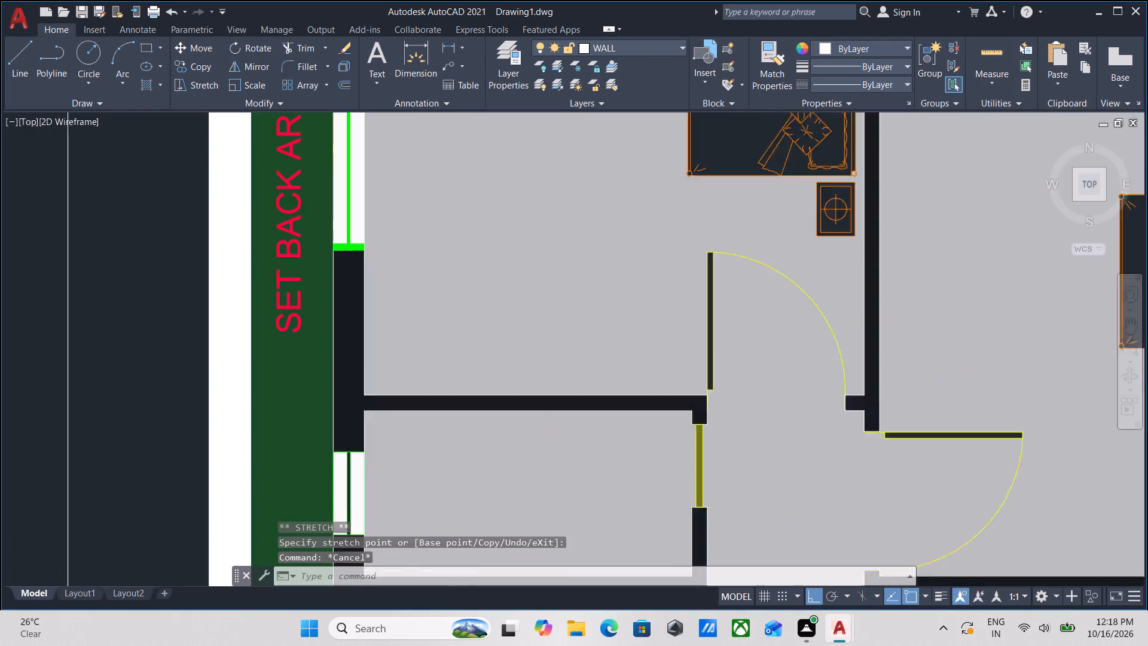
{"action": "scroll", "coordinate": [298, 339], "scroll_direction": "up", "scroll_amount": 1}
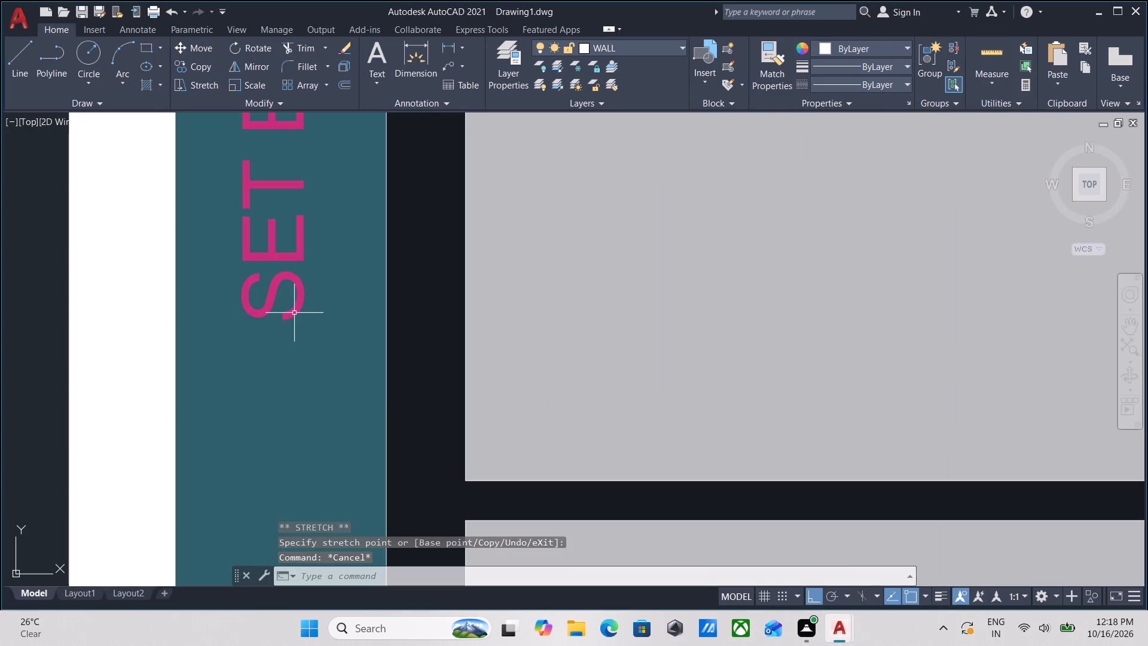
{"action": "scroll", "coordinate": [291, 282], "scroll_direction": "down", "scroll_amount": 1}
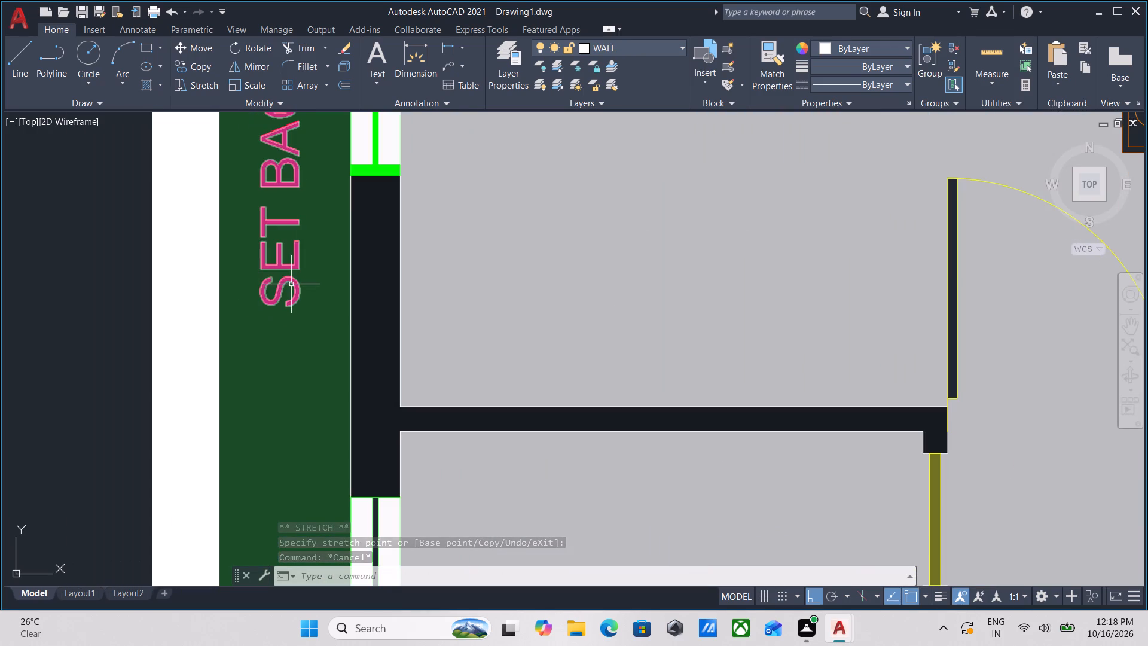
{"action": "left_click", "coordinate": [291, 281]}
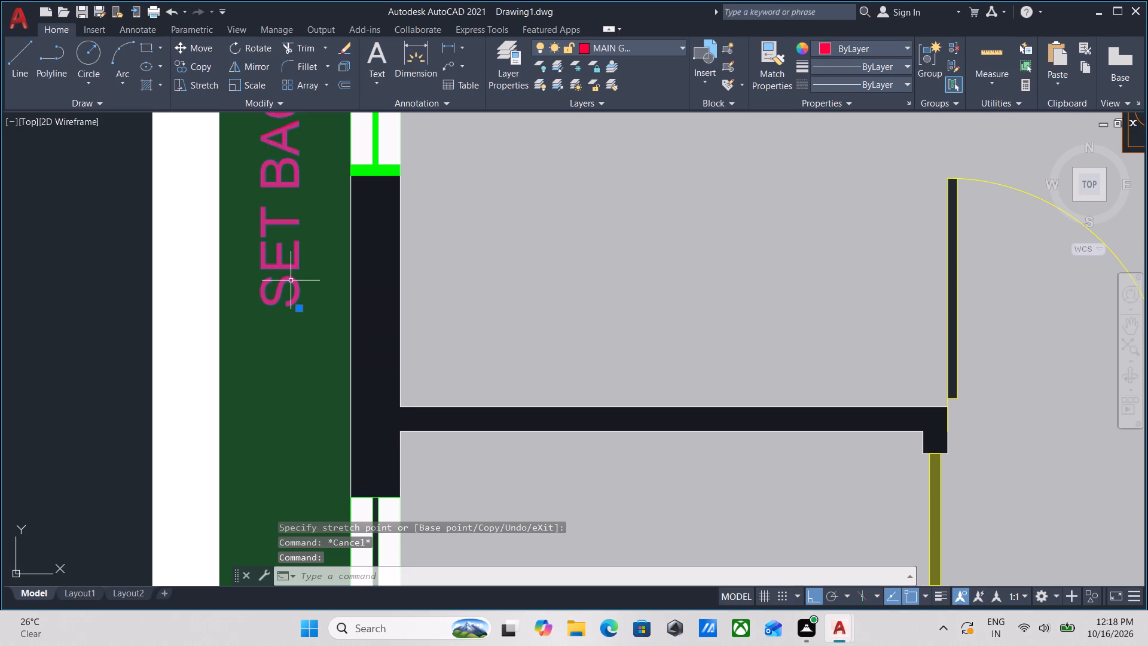
{"action": "type", "text": "CO"}
{"action": "key", "text": "Return"}
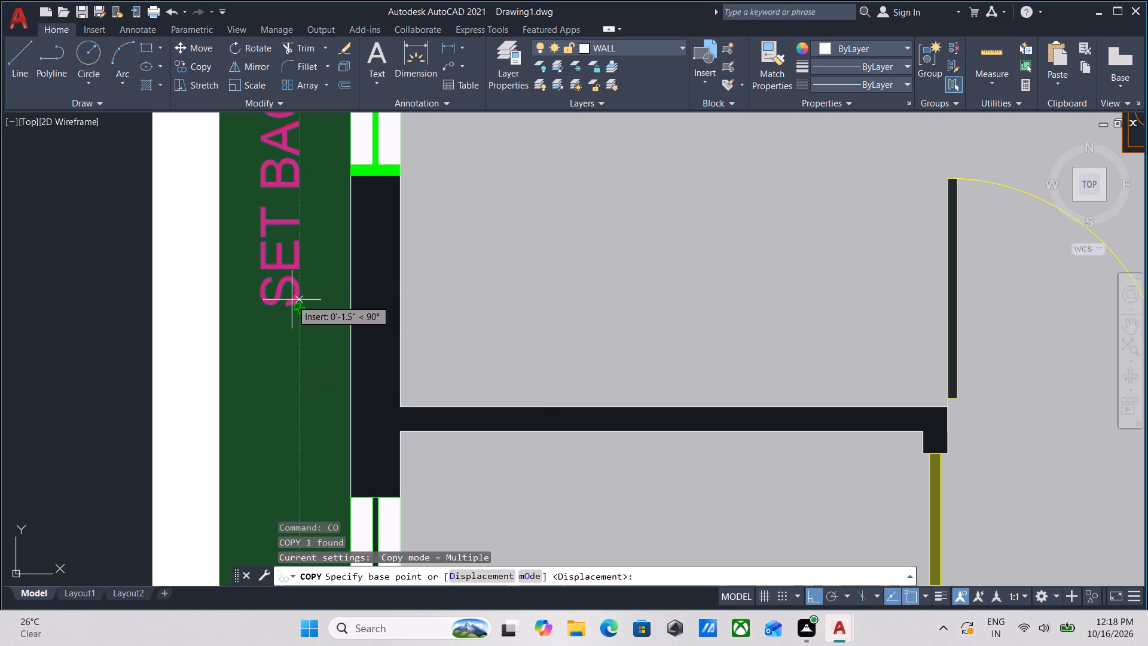
{"action": "left_click", "coordinate": [292, 300]}
{"action": "scroll", "coordinate": [618, 333], "scroll_direction": "down", "scroll_amount": 1}
{"action": "middle_click_drag", "start_coordinate": [548, 340], "coordinate": [386, 376]}
{"action": "middle_click_drag", "start_coordinate": [664, 389], "coordinate": [313, 443]}
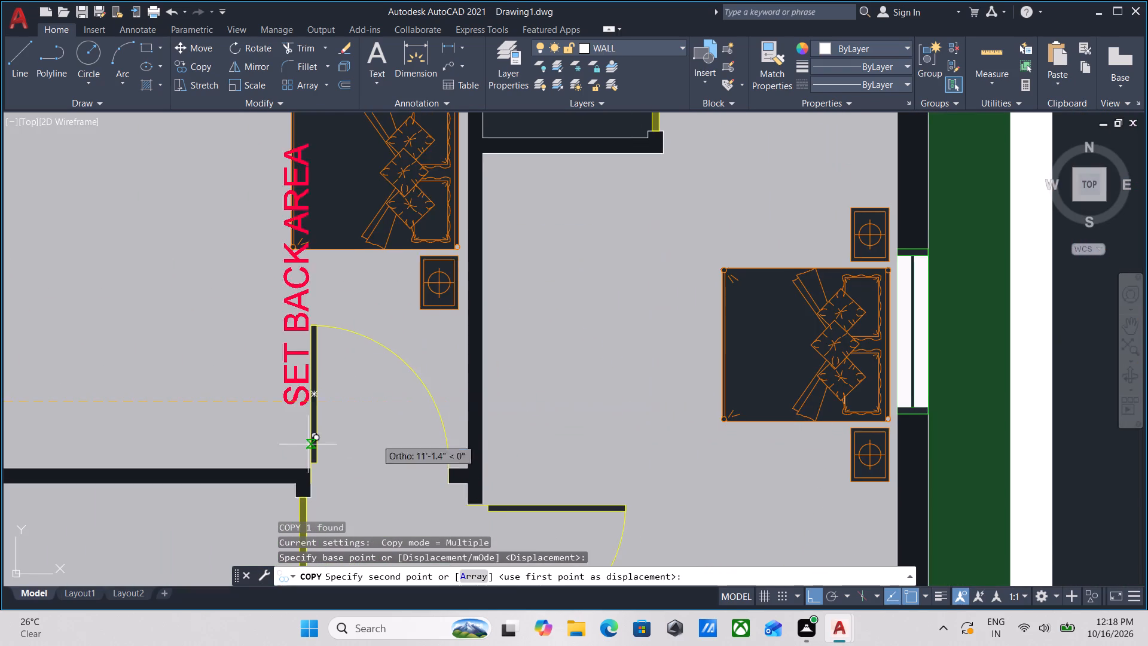
{"action": "middle_click_drag", "start_coordinate": [712, 429], "coordinate": [427, 431]}
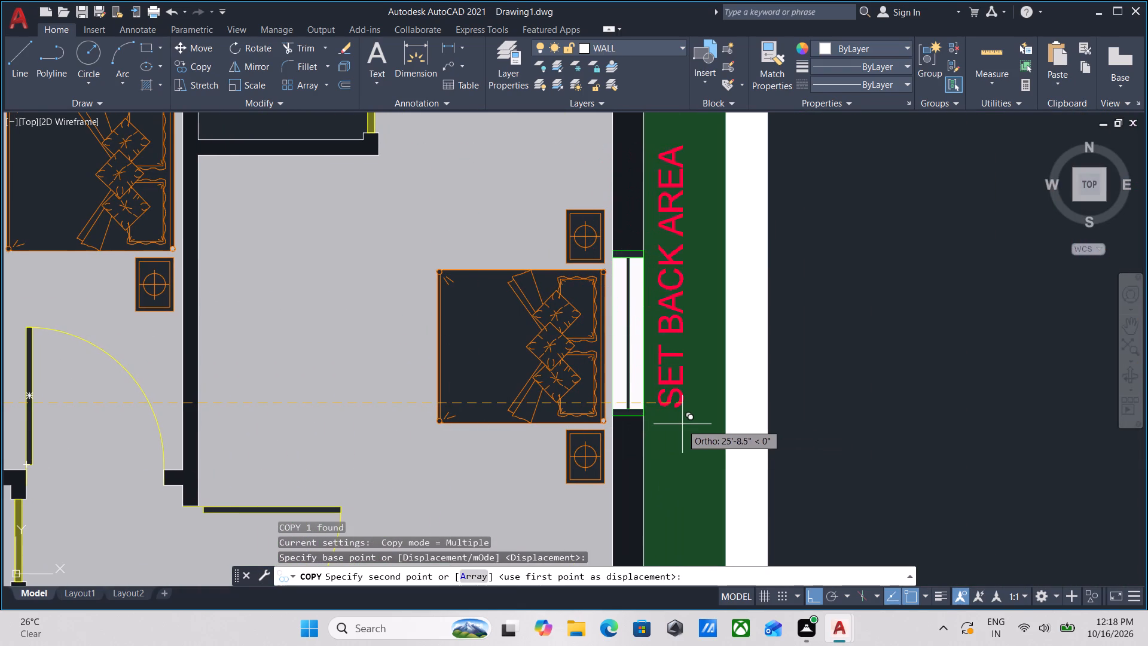
{"action": "left_click", "coordinate": [697, 423]}
{"action": "scroll", "coordinate": [700, 423], "scroll_direction": "down", "scroll_amount": 4}
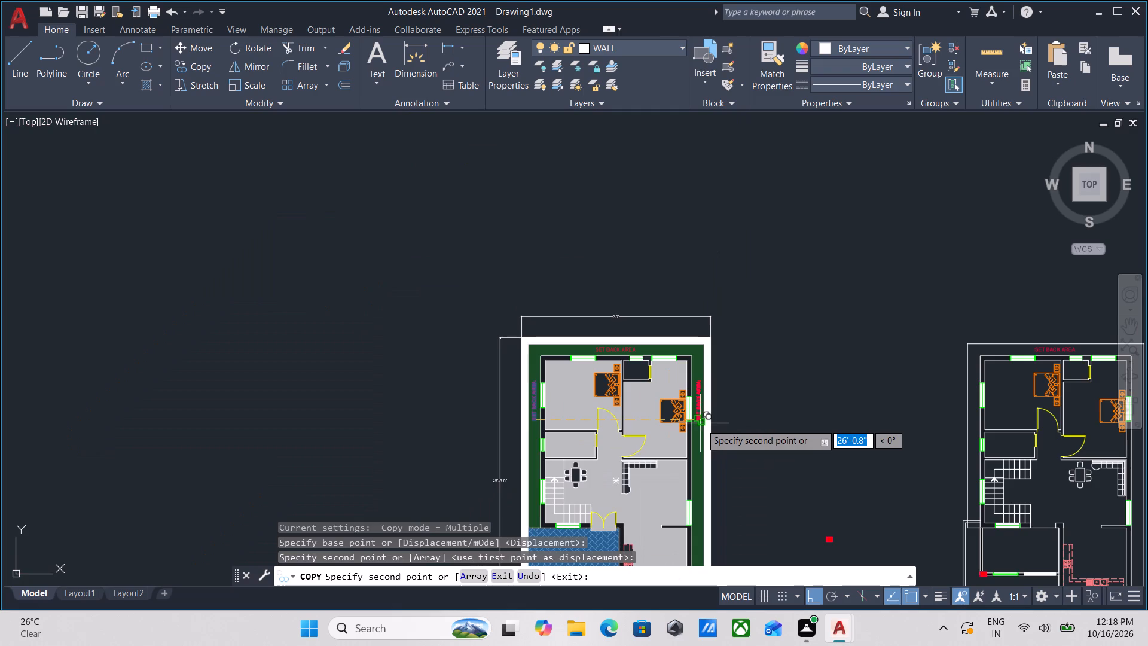
Copy the SET BACK AREA label from the first plan's upper green strip to the lower green strip, below the kitchen window.
{"action": "scroll", "coordinate": [702, 423], "scroll_direction": "up", "scroll_amount": 2}
{"action": "scroll", "coordinate": [702, 423], "scroll_direction": "down", "scroll_amount": 1}
{"action": "middle_click_drag", "start_coordinate": [702, 423], "coordinate": [696, 366]}
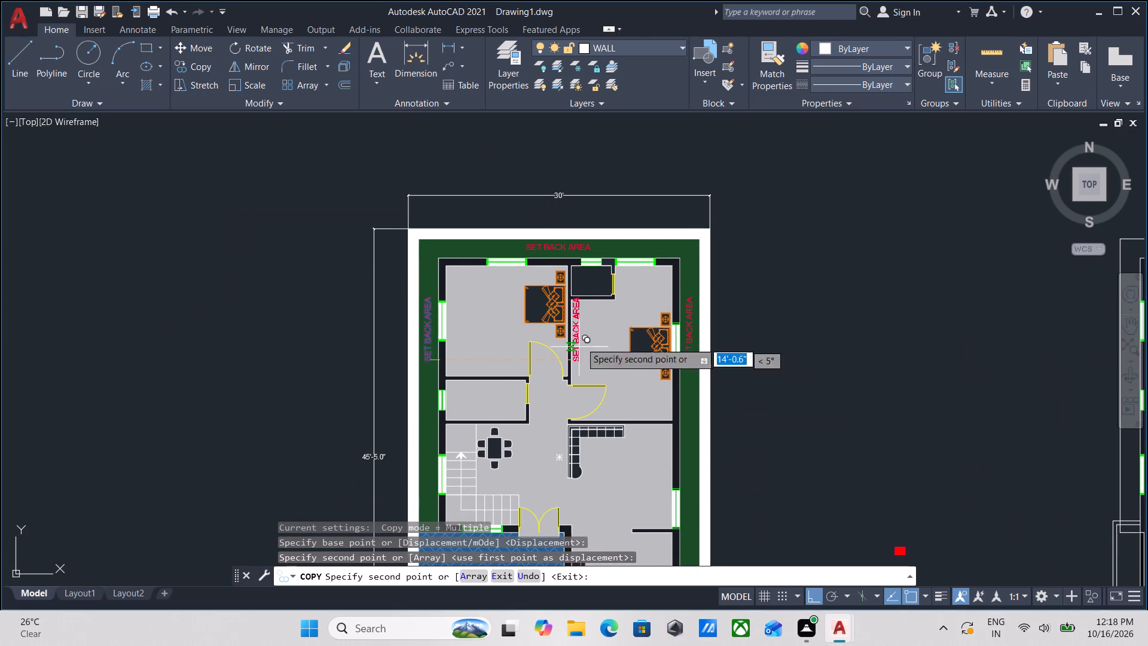
{"action": "key", "text": "Escape"}
{"action": "scroll", "coordinate": [558, 249], "scroll_direction": "up", "scroll_amount": 3}
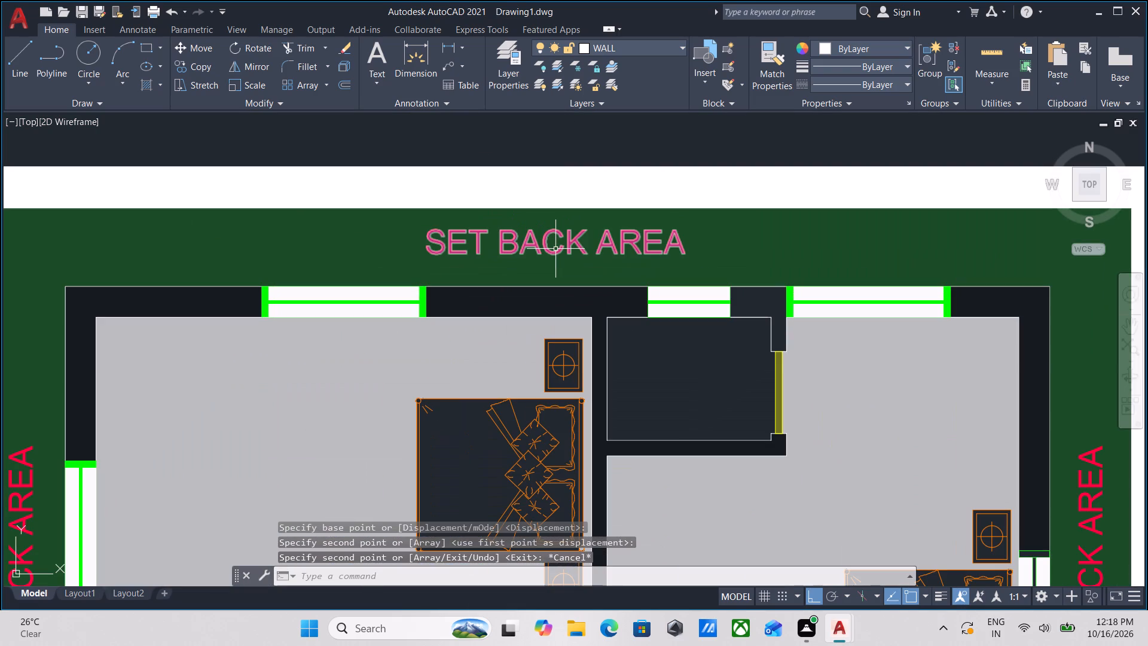
{"action": "scroll", "coordinate": [549, 249], "scroll_direction": "up", "scroll_amount": 2}
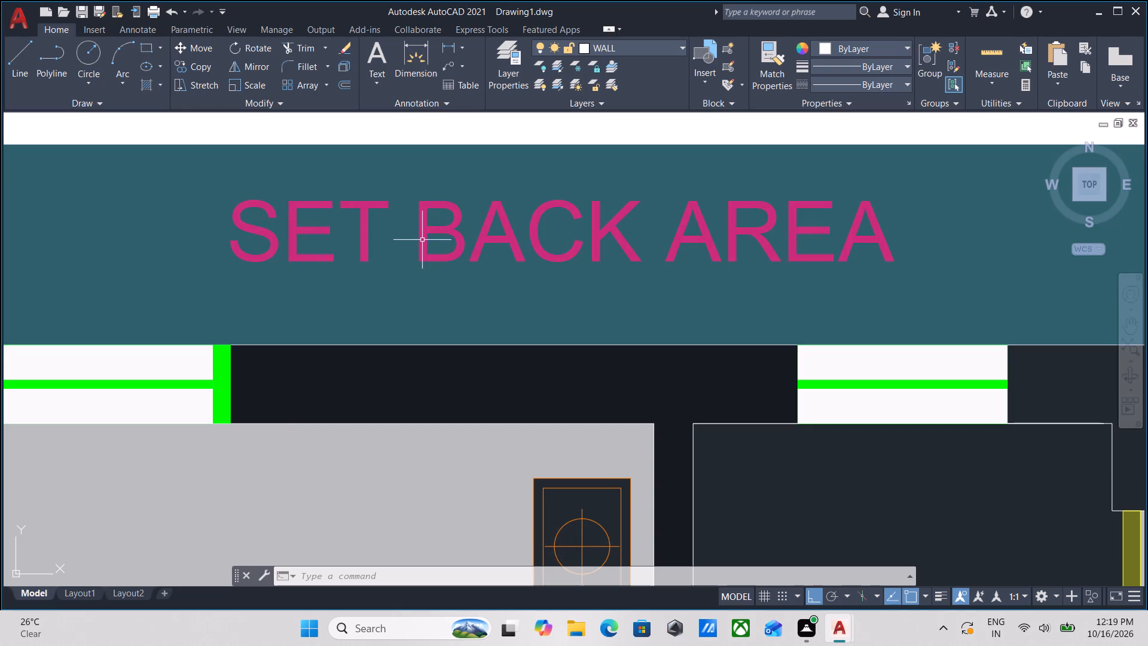
{"action": "left_click", "coordinate": [478, 243]}
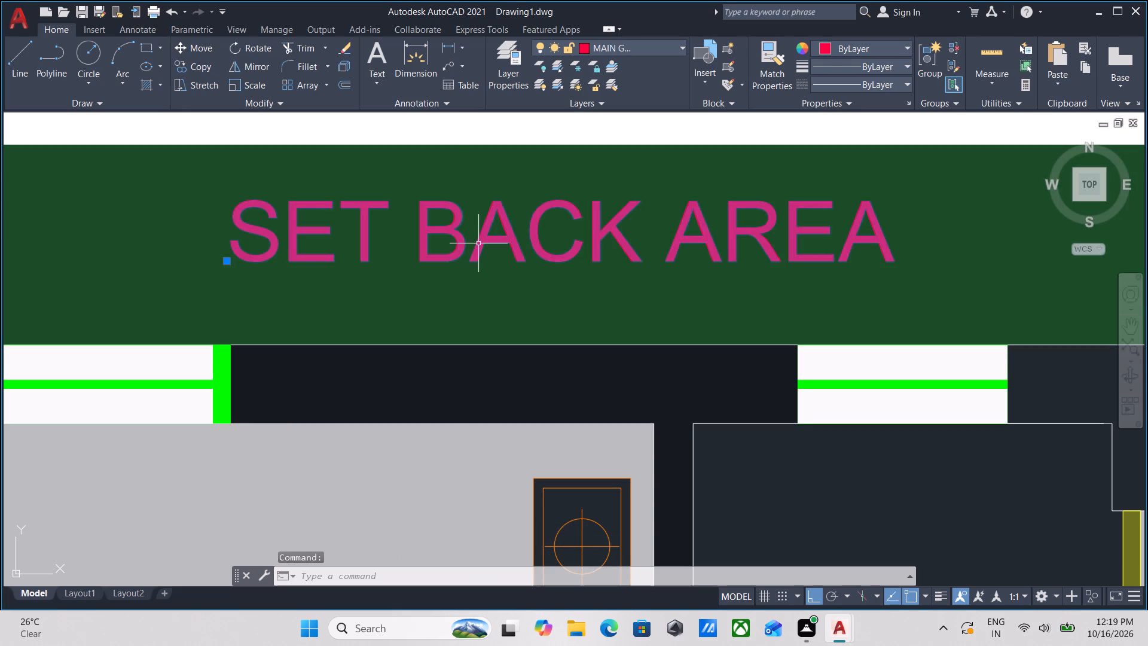
{"action": "type", "text": "CO"}
{"action": "key", "text": "Return"}
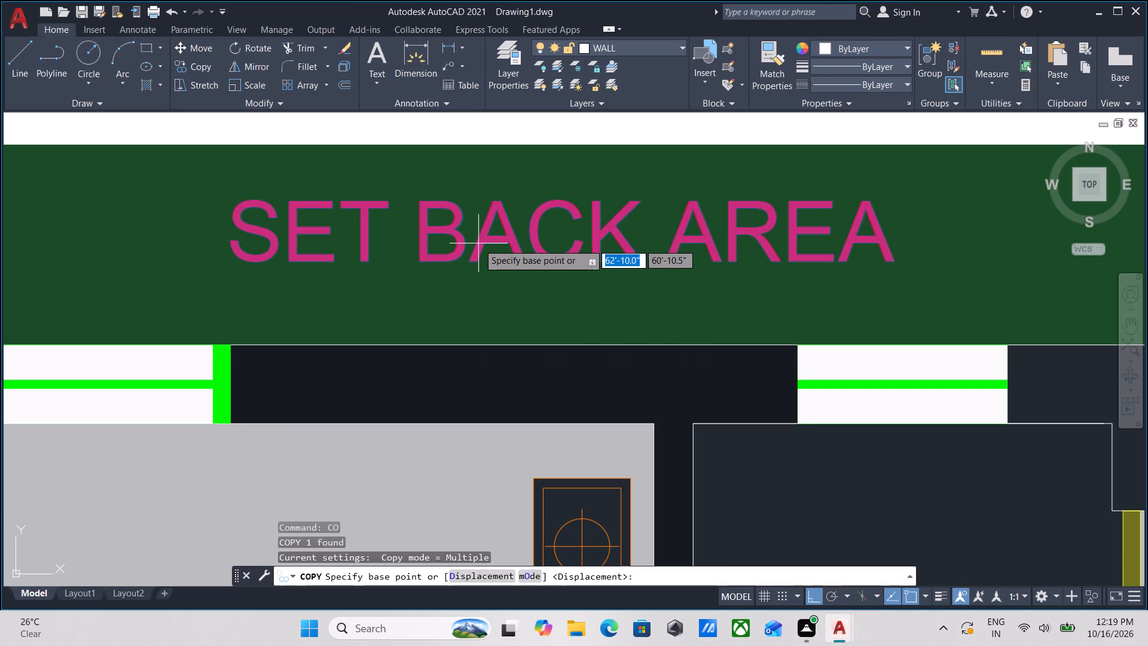
{"action": "left_click", "coordinate": [262, 258]}
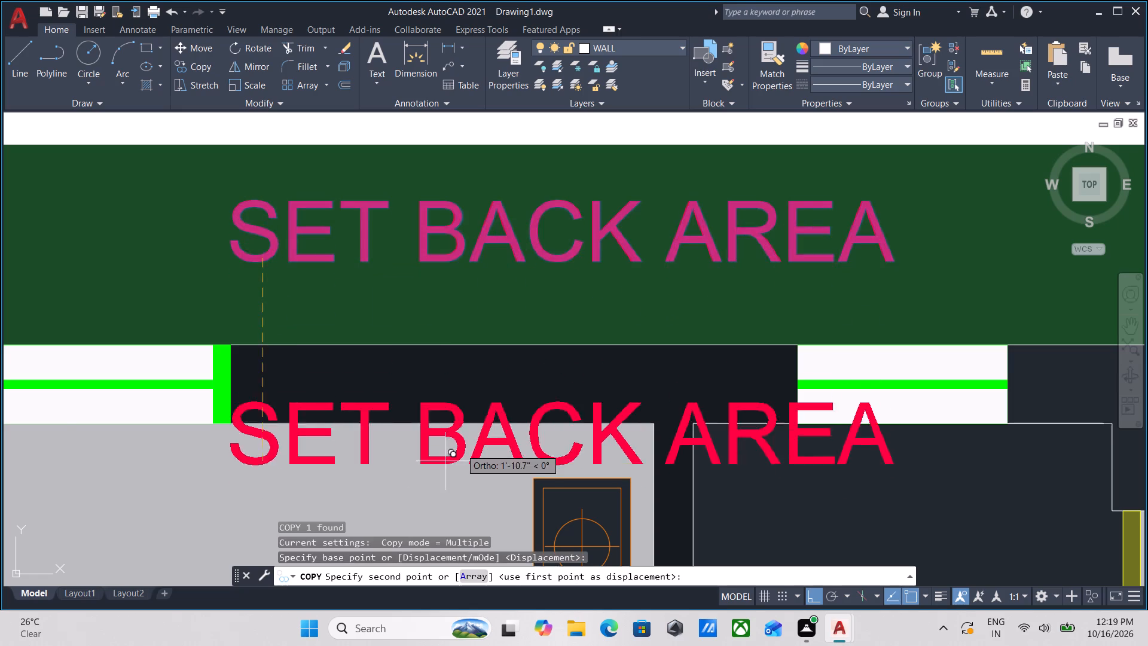
{"action": "scroll", "coordinate": [470, 441], "scroll_direction": "down", "scroll_amount": 1}
{"action": "middle_click_drag", "start_coordinate": [470, 440], "coordinate": [462, 290]}
{"action": "scroll", "coordinate": [499, 476], "scroll_direction": "down", "scroll_amount": 2}
{"action": "middle_click_drag", "start_coordinate": [499, 475], "coordinate": [480, 274]}
{"action": "middle_click_drag", "start_coordinate": [481, 383], "coordinate": [488, 250]}
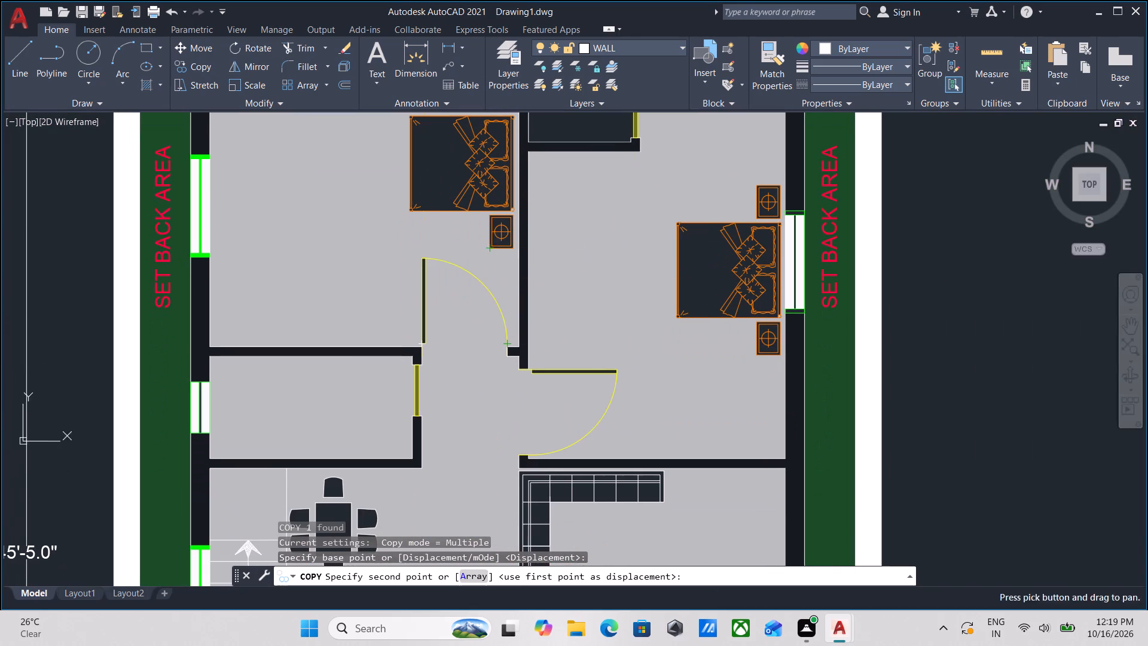
{"action": "key", "text": "F8"}
{"action": "scroll", "coordinate": [507, 272], "scroll_direction": "down", "scroll_amount": 1}
{"action": "middle_click_drag", "start_coordinate": [509, 277], "coordinate": [504, 164]}
{"action": "middle_click_drag", "start_coordinate": [567, 417], "coordinate": [541, 185]}
{"action": "middle_click_drag", "start_coordinate": [560, 395], "coordinate": [563, 302]}
{"action": "scroll", "coordinate": [554, 322], "scroll_direction": "up", "scroll_amount": 2}
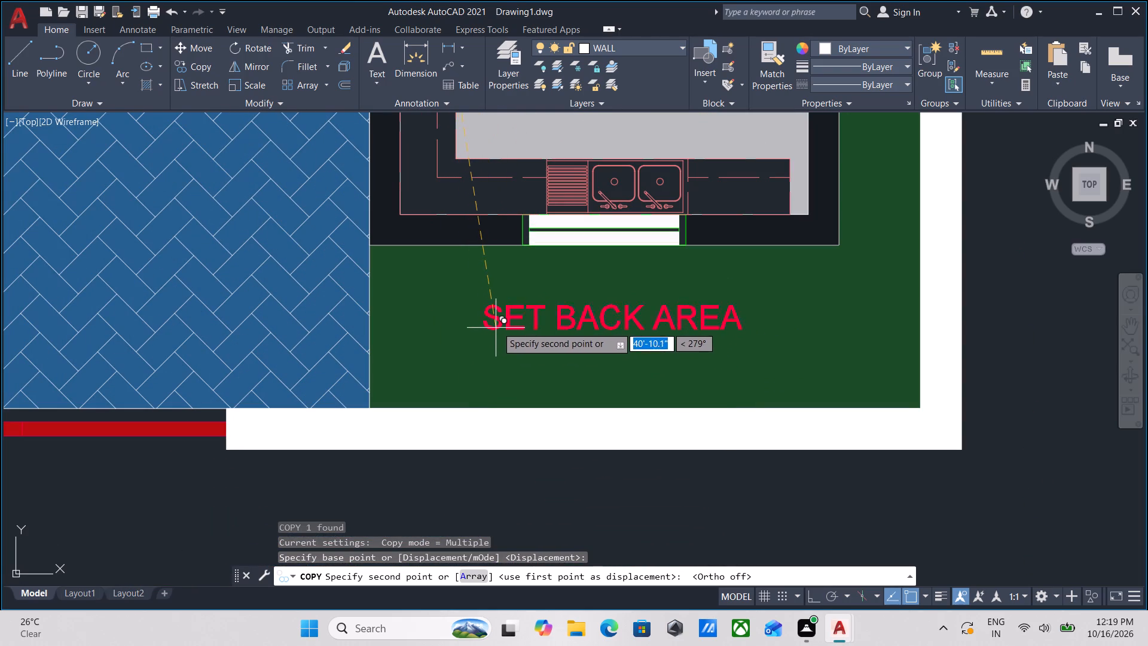
{"action": "left_click", "coordinate": [497, 326]}
Place another copy of the horizontal SET BACK AREA label inside the upper-left bedroom, between its window and the bed.
{"action": "scroll", "coordinate": [450, 379], "scroll_direction": "down", "scroll_amount": 1}
{"action": "middle_click_drag", "start_coordinate": [500, 370], "coordinate": [553, 376]}
{"action": "middle_click_drag", "start_coordinate": [296, 330], "coordinate": [467, 375]}
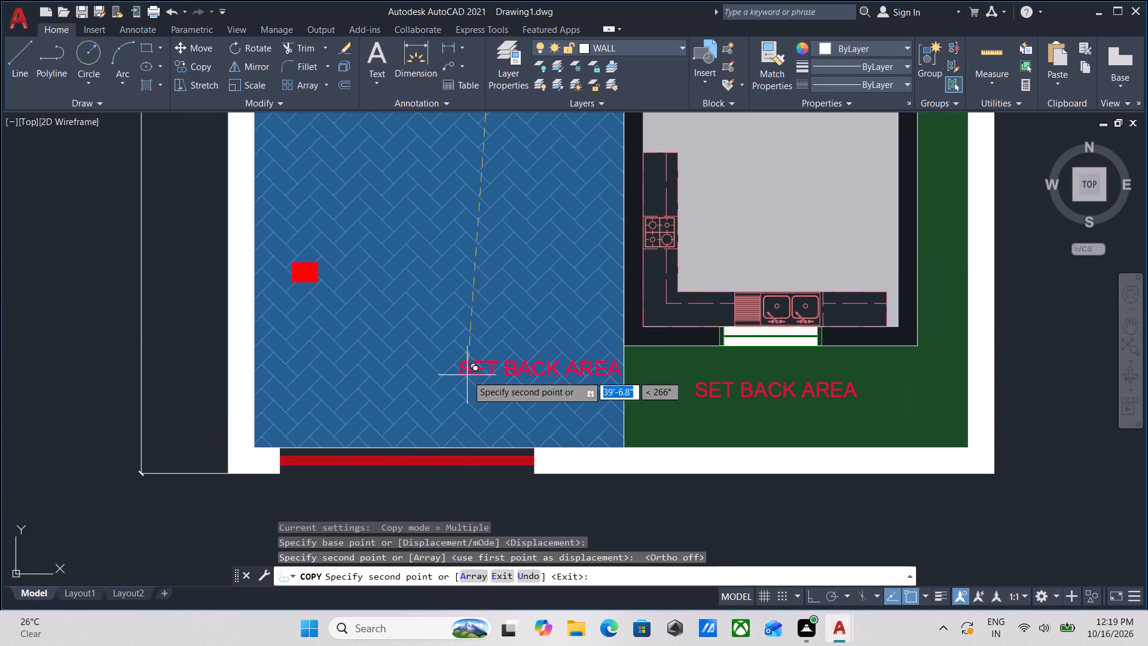
{"action": "middle_click_drag", "start_coordinate": [409, 342], "coordinate": [488, 426]}
{"action": "middle_click_drag", "start_coordinate": [441, 306], "coordinate": [508, 391]}
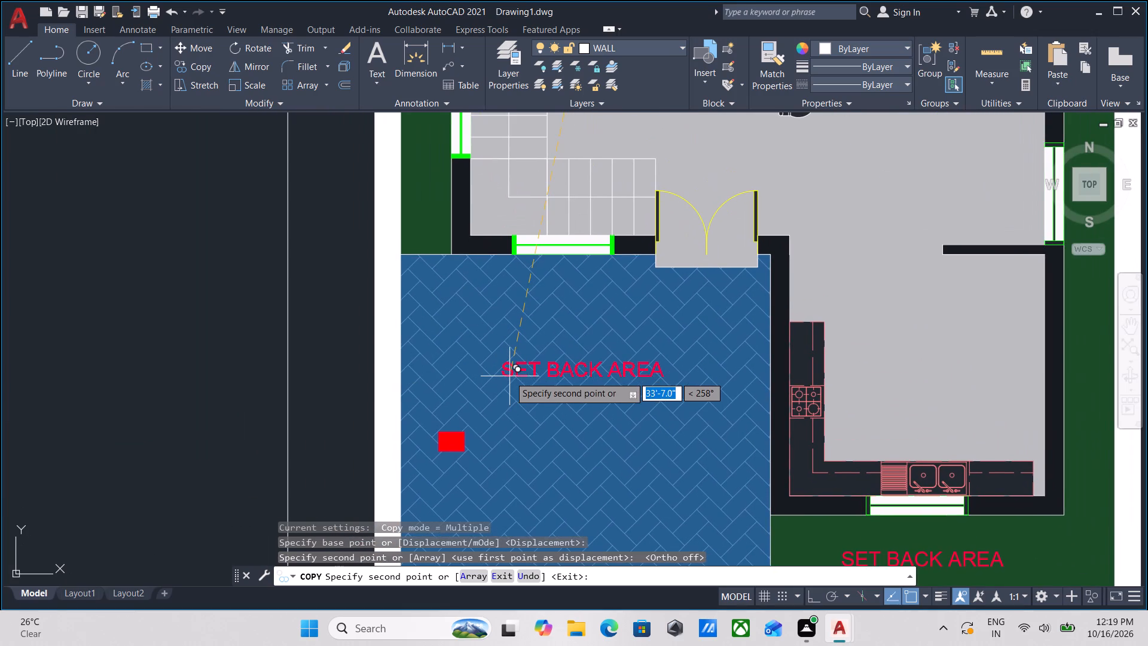
{"action": "scroll", "coordinate": [509, 376], "scroll_direction": "down", "scroll_amount": 1}
{"action": "middle_click_drag", "start_coordinate": [509, 376], "coordinate": [494, 560]}
{"action": "middle_click_drag", "start_coordinate": [544, 351], "coordinate": [526, 538]}
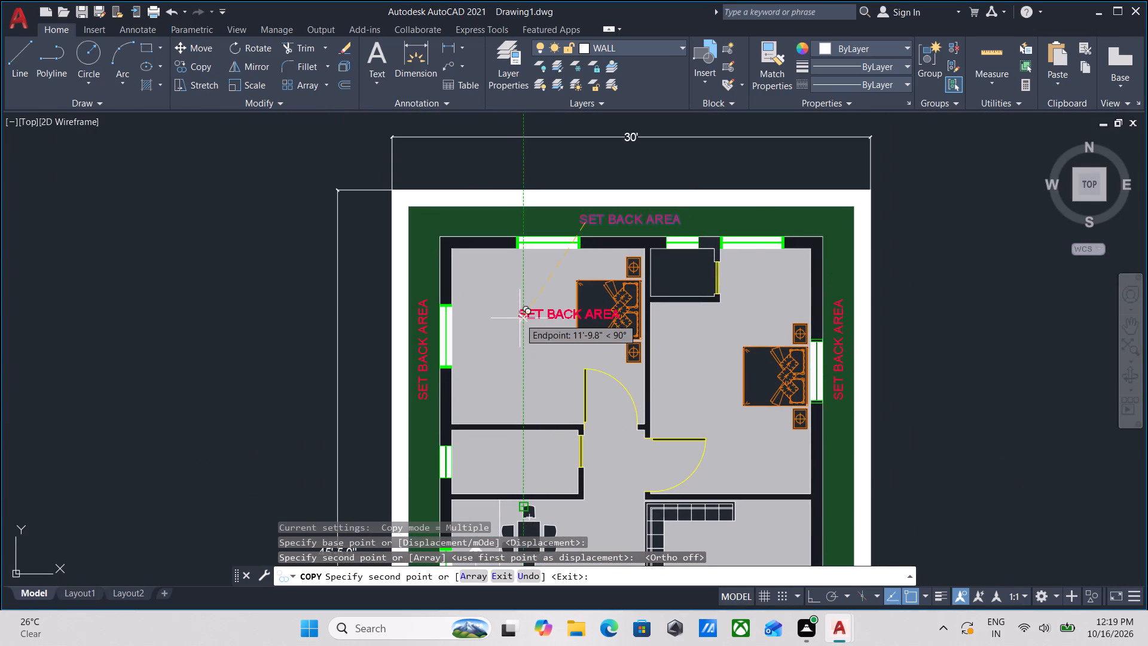
{"action": "scroll", "coordinate": [517, 318], "scroll_direction": "up", "scroll_amount": 2}
{"action": "left_click", "coordinate": [425, 294]}
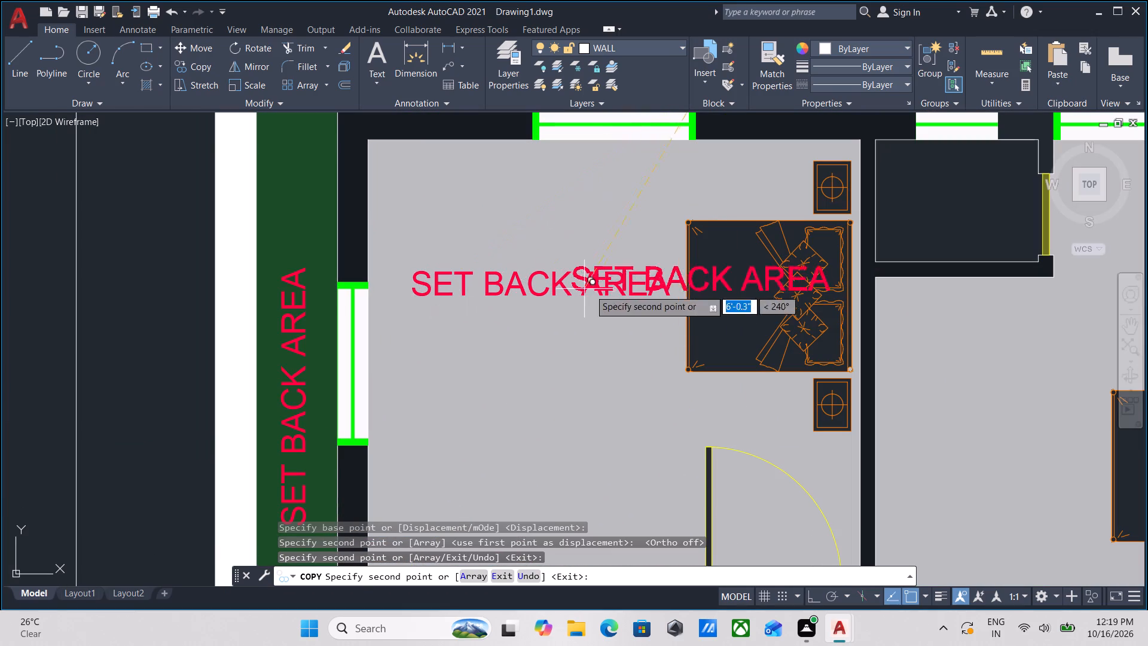
{"action": "key", "text": "Escape"}
Change the colour of the SET BACK AREA label inside the upper-left bedroom to black (0,0,0).
{"action": "scroll", "coordinate": [493, 287], "scroll_direction": "down", "scroll_amount": 1}
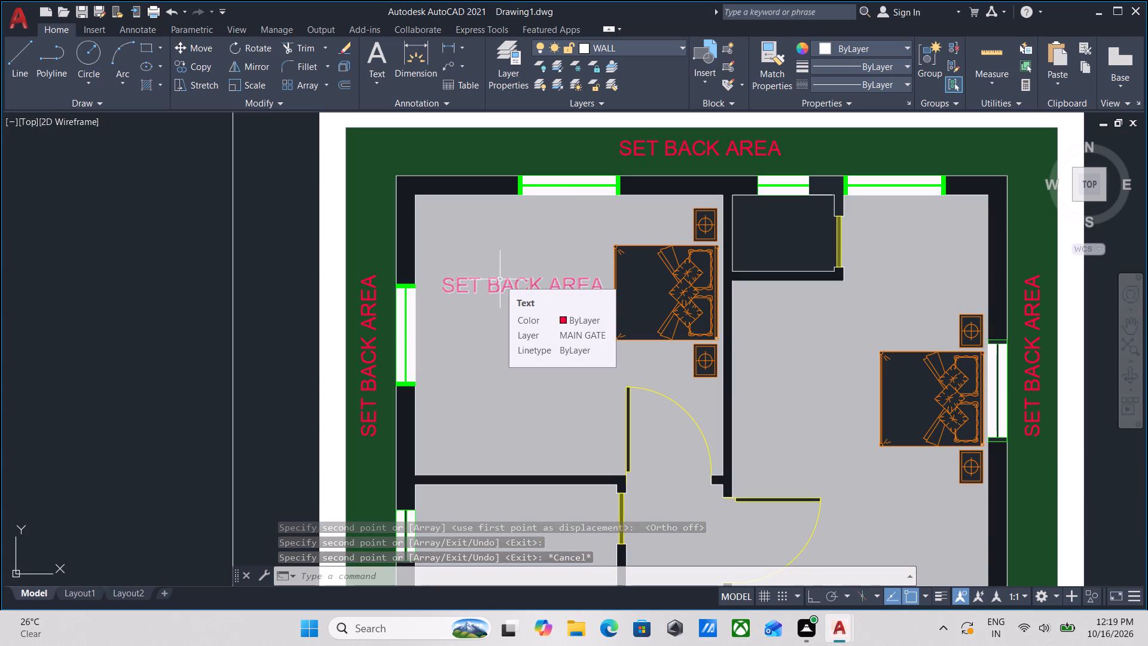
{"action": "scroll", "coordinate": [493, 284], "scroll_direction": "up", "scroll_amount": 2}
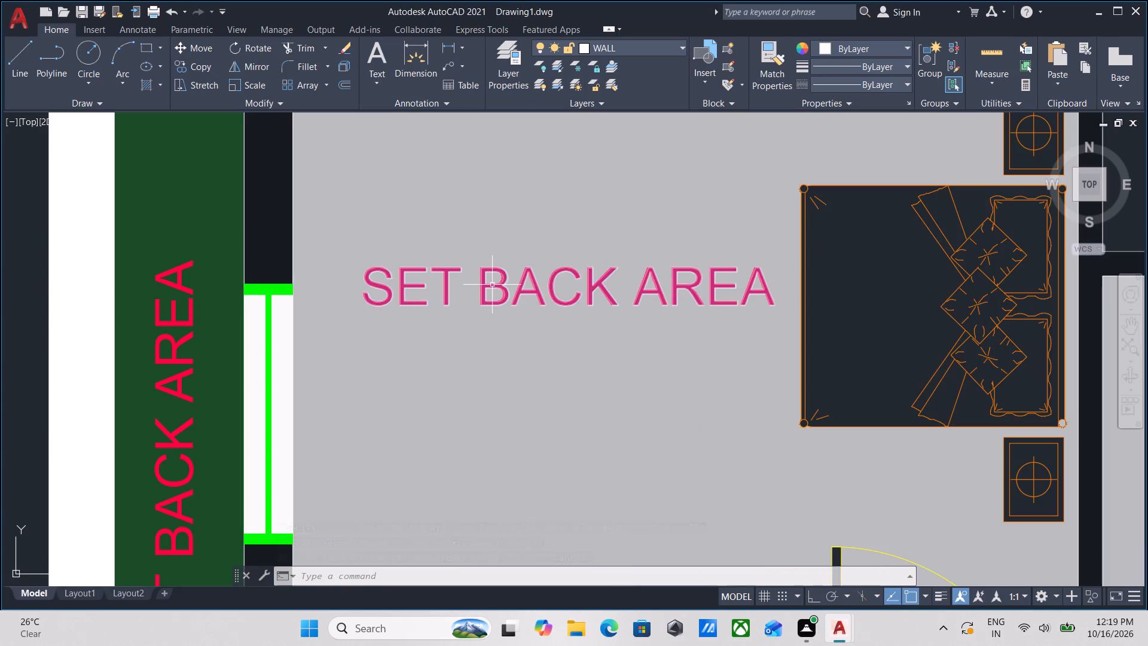
{"action": "left_click", "coordinate": [492, 285]}
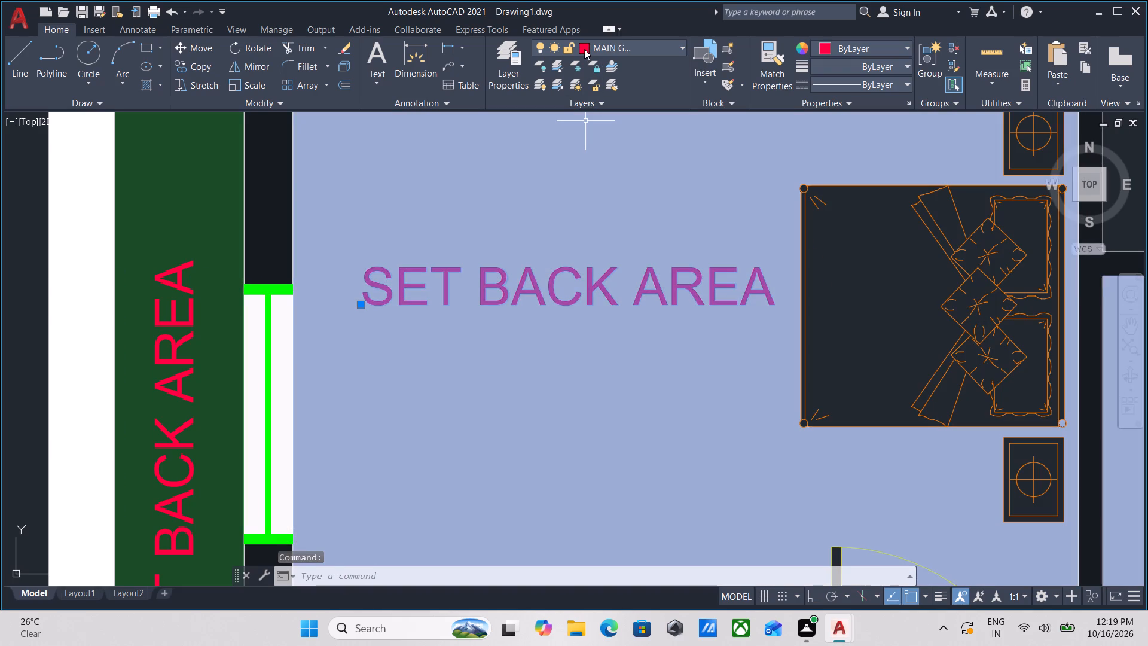
{"action": "left_click", "coordinate": [584, 49]}
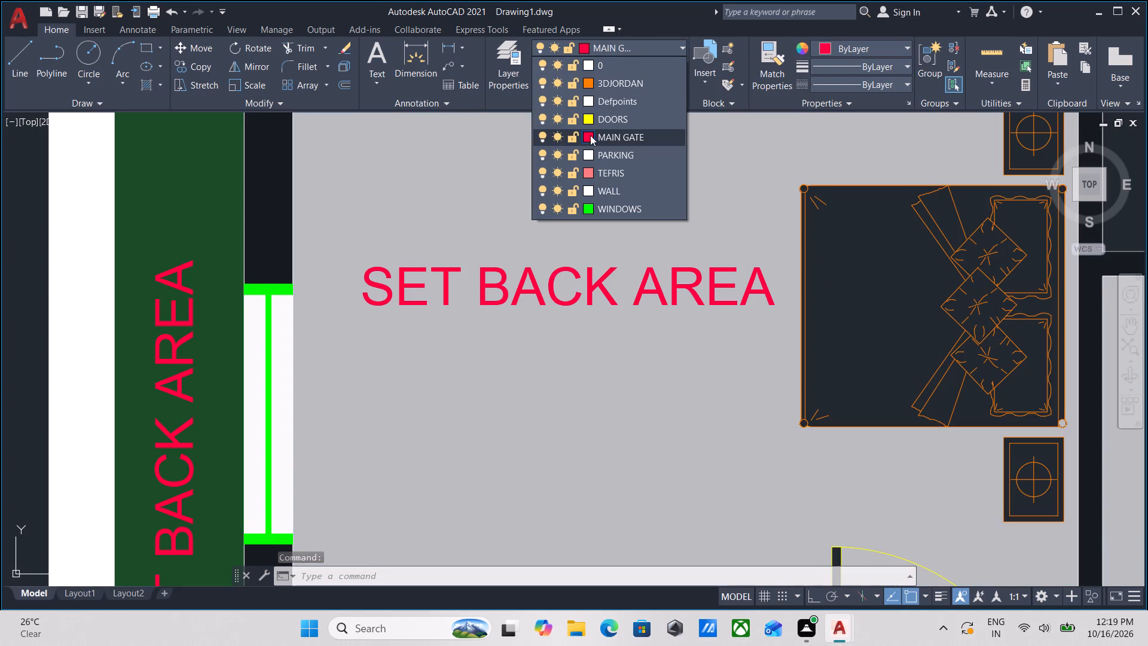
{"action": "left_click", "coordinate": [590, 134]}
{"action": "left_click", "coordinate": [706, 174]}
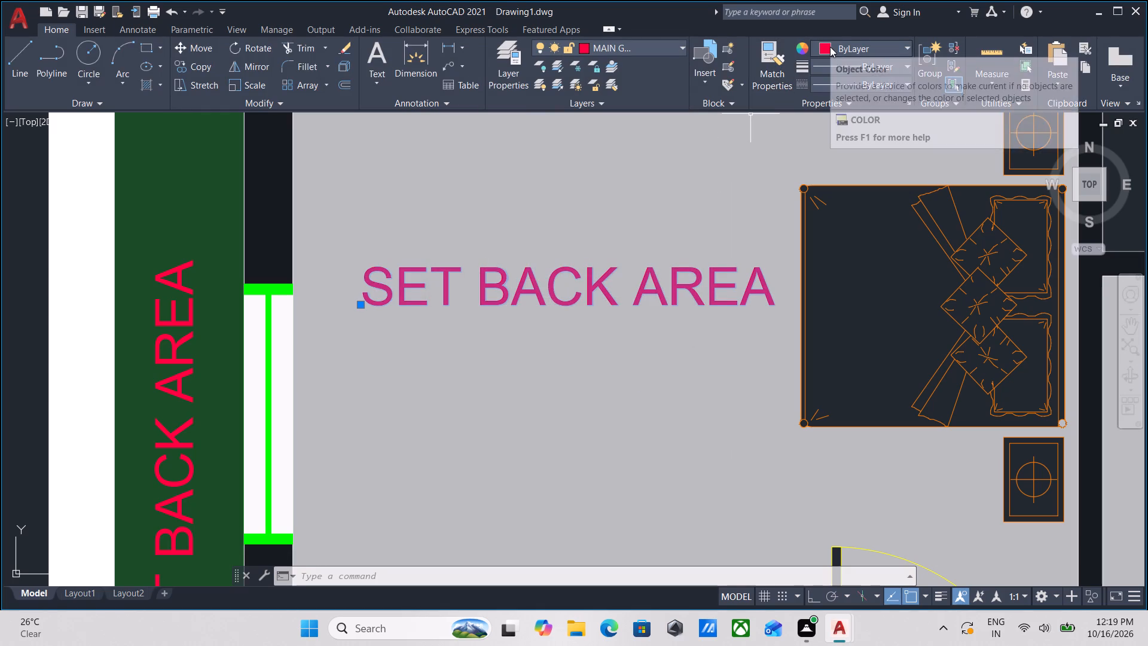
{"action": "left_click", "coordinate": [828, 48]}
{"action": "left_click", "coordinate": [818, 106]}
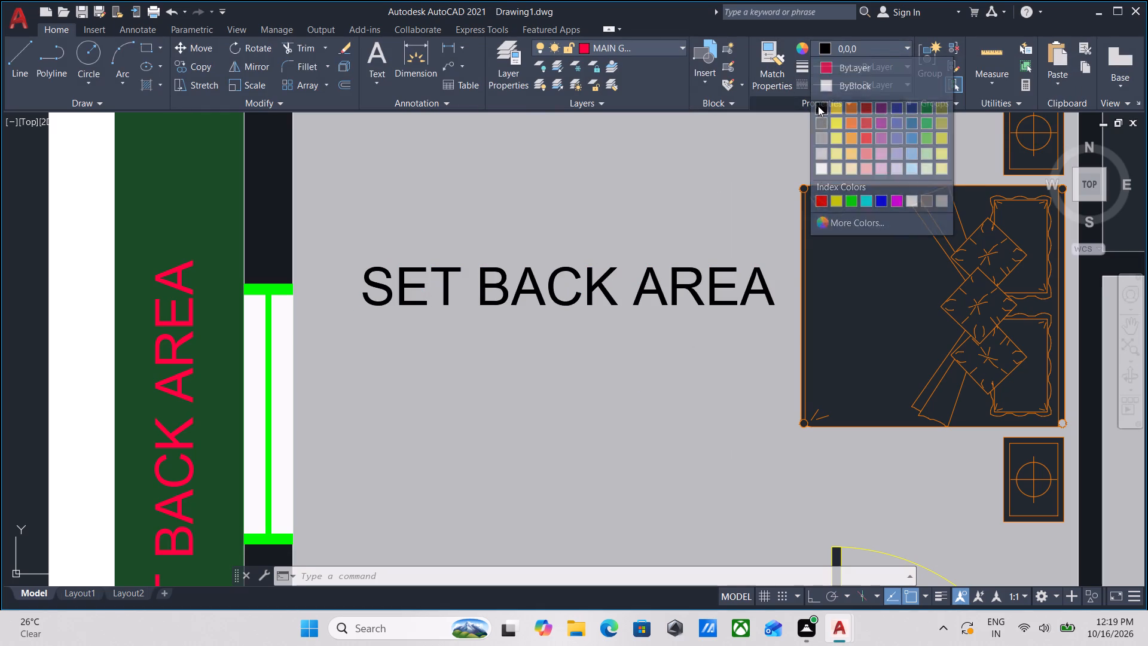
{"action": "scroll", "coordinate": [619, 243], "scroll_direction": "down", "scroll_amount": 1}
{"action": "scroll", "coordinate": [588, 310], "scroll_direction": "up", "scroll_amount": 1}
{"action": "key", "text": "Escape"}
Hide the solid grey floor hatch behind the black label in the first plan's rooms.
{"action": "scroll", "coordinate": [588, 309], "scroll_direction": "down", "scroll_amount": 2}
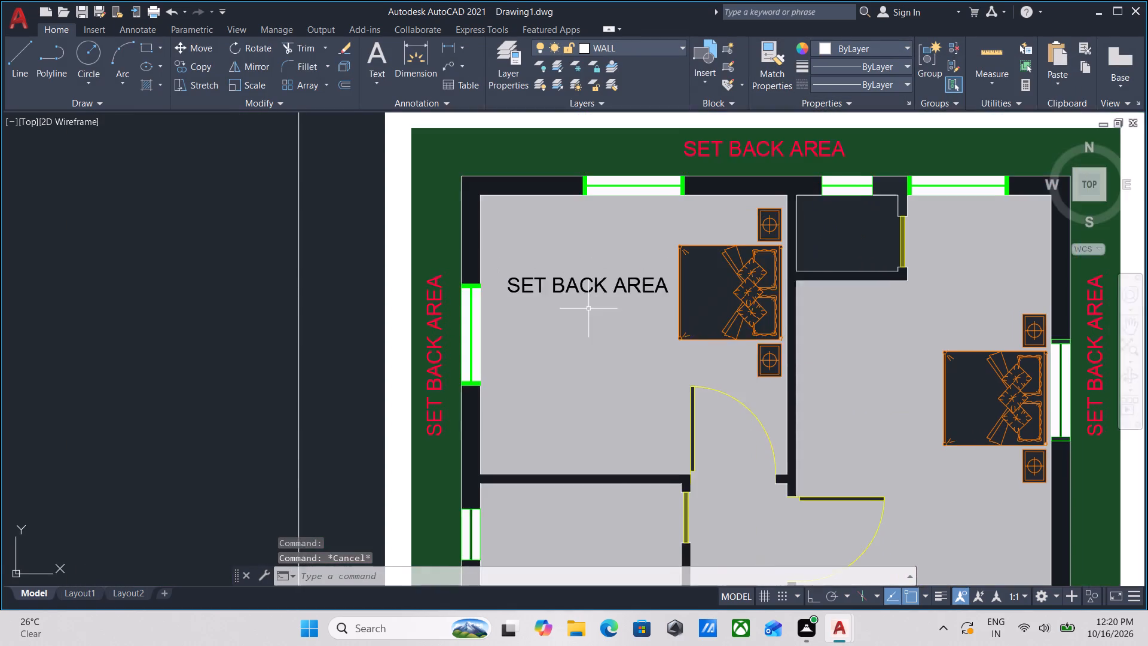
{"action": "middle_click_drag", "start_coordinate": [588, 309], "coordinate": [648, 257]}
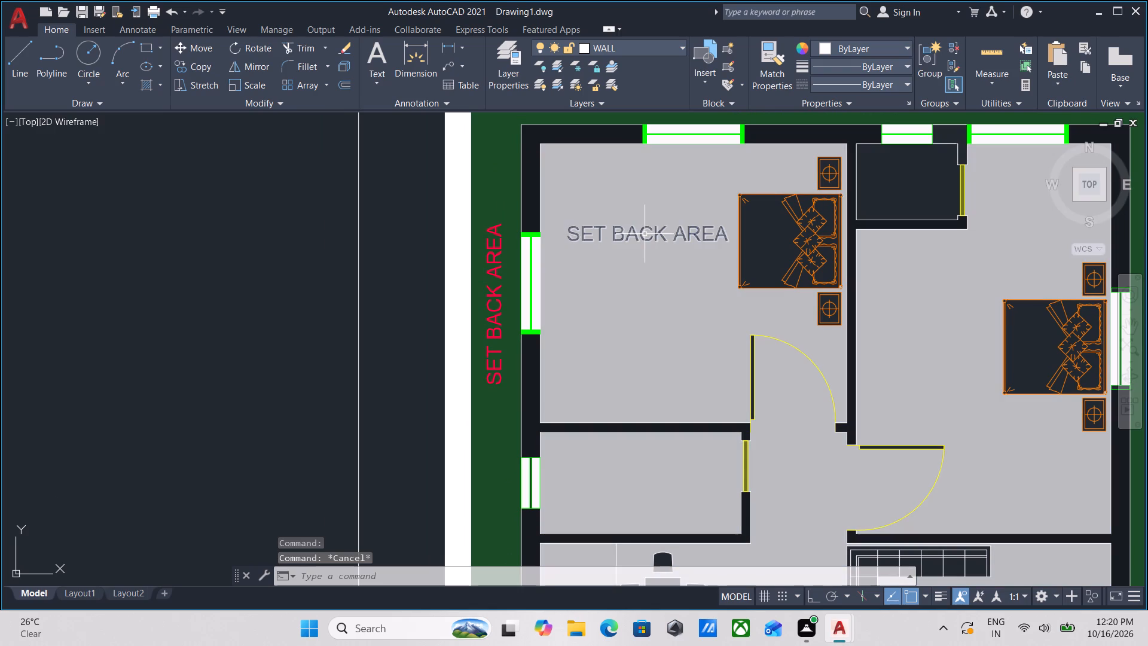
{"action": "scroll", "coordinate": [645, 237], "scroll_direction": "up", "scroll_amount": 2}
{"action": "left_click", "coordinate": [643, 237]}
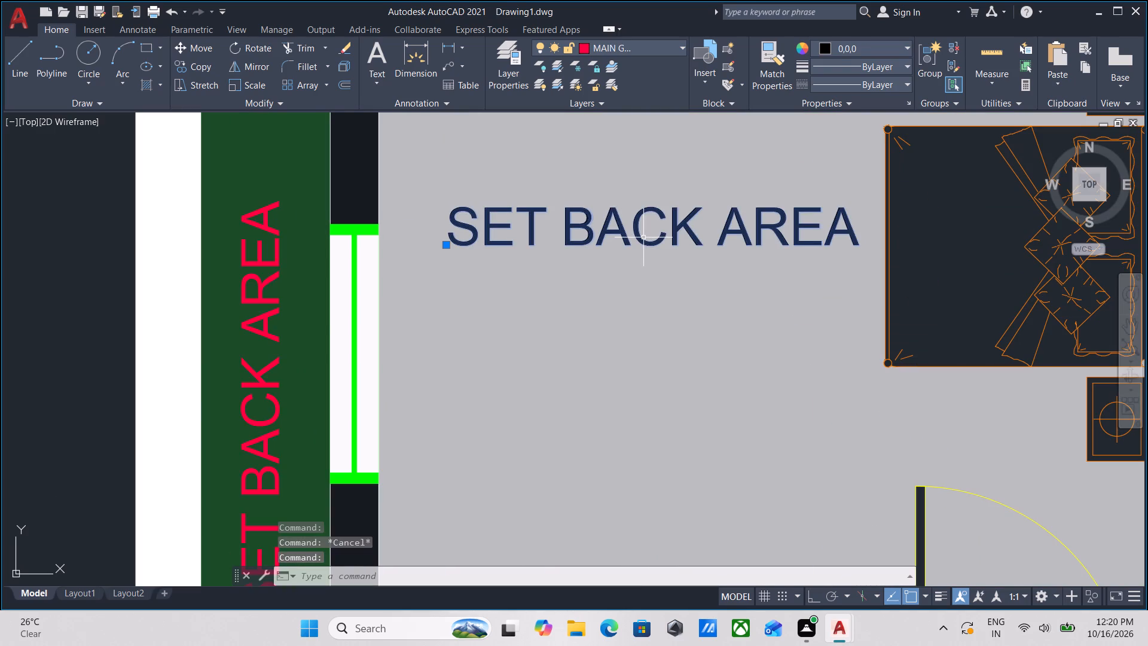
{"action": "key", "text": "Escape"}
{"action": "scroll", "coordinate": [643, 237], "scroll_direction": "down", "scroll_amount": 1}
{"action": "left_click", "coordinate": [539, 193]}
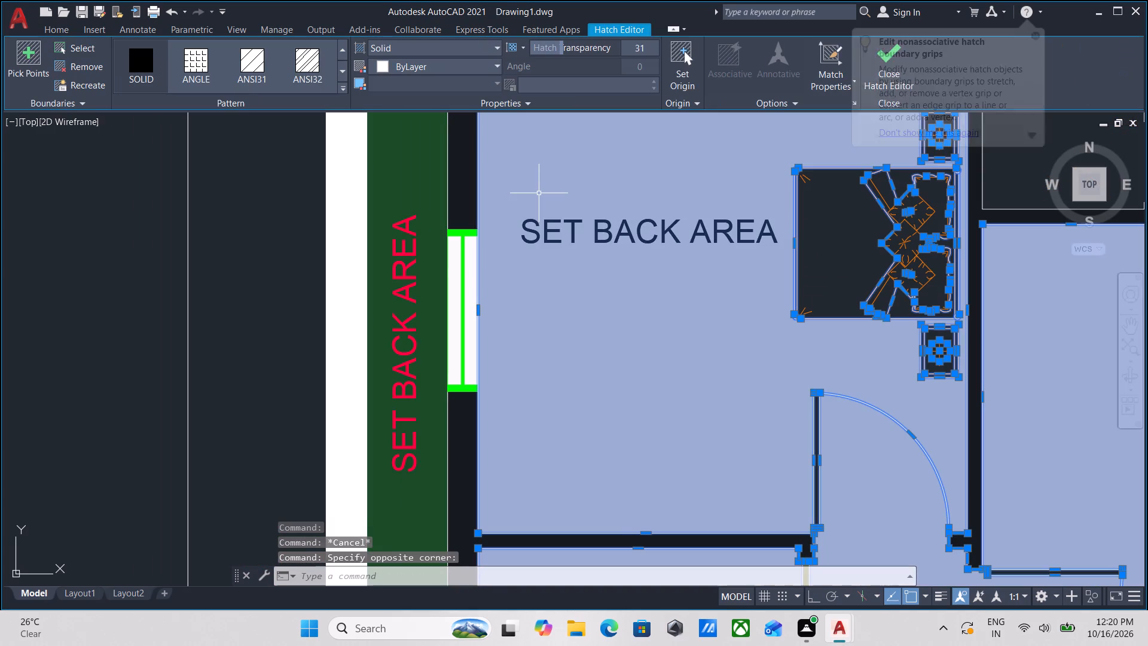
{"action": "right_click", "coordinate": [539, 193]}
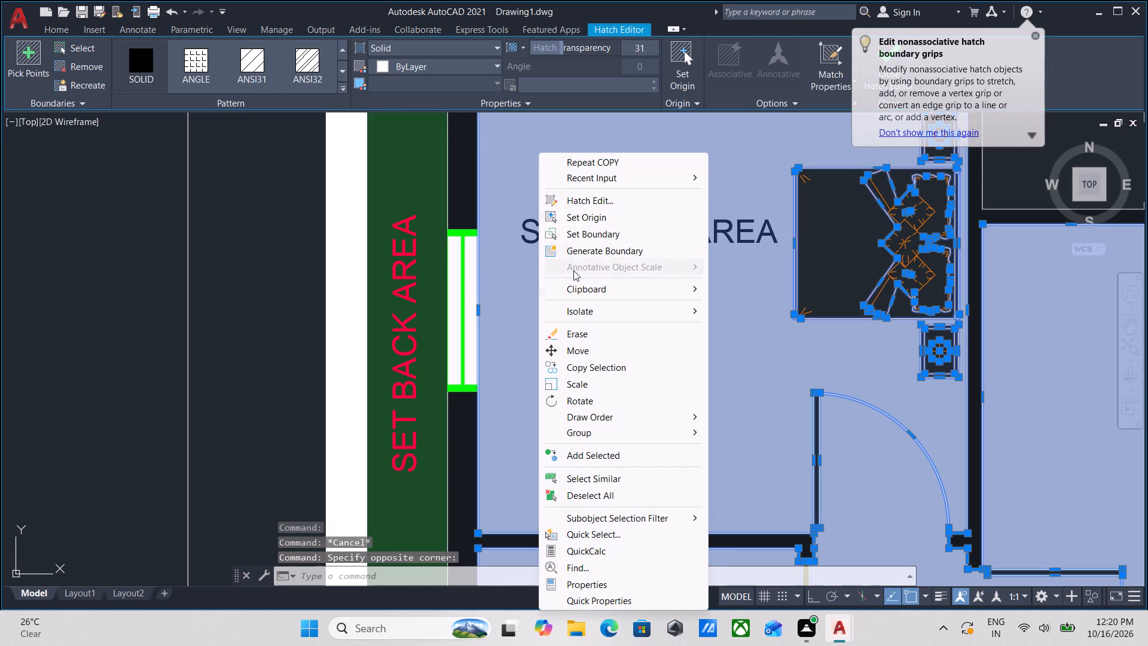
{"action": "left_click", "coordinate": [688, 309]}
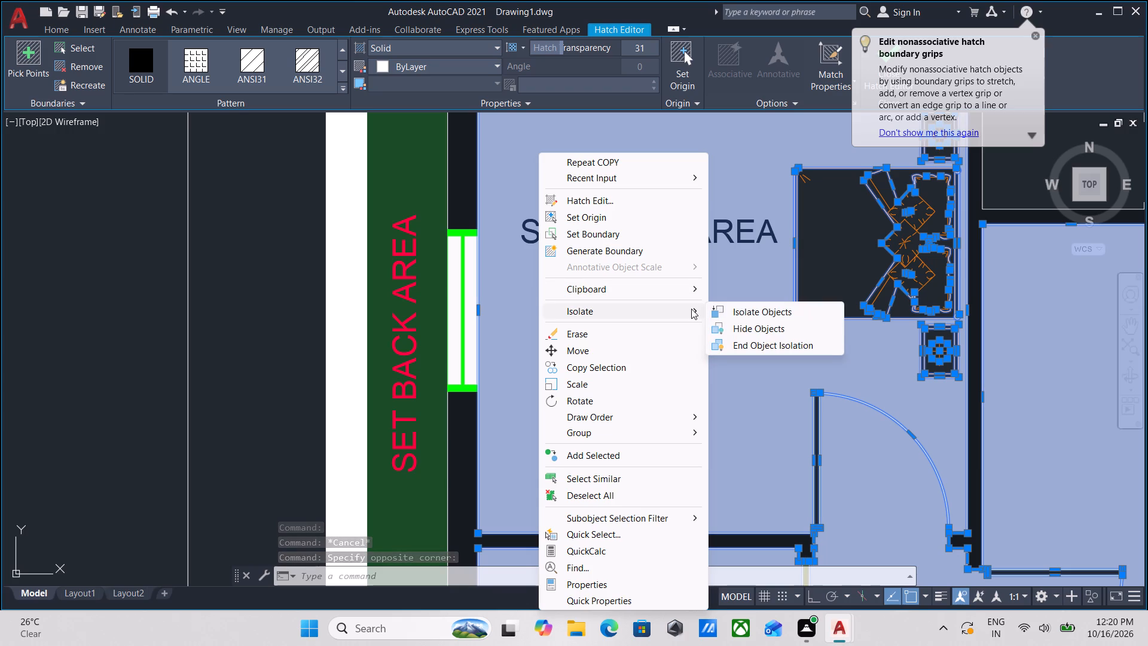
{"action": "left_click", "coordinate": [755, 328]}
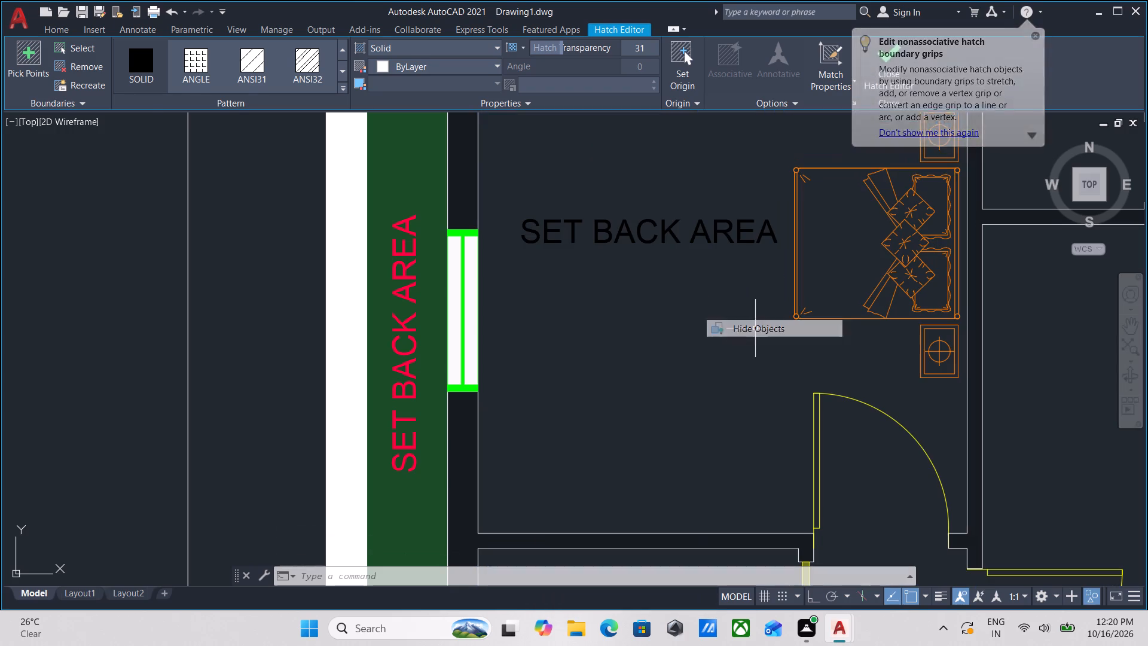
Change the black label's text in the upper-left bedroom to BEDROOM.
{"action": "scroll", "coordinate": [553, 241], "scroll_direction": "up", "scroll_amount": 1}
{"action": "scroll", "coordinate": [599, 258], "scroll_direction": "down", "scroll_amount": 1}
{"action": "middle_click_drag", "start_coordinate": [599, 258], "coordinate": [594, 302]}
{"action": "scroll", "coordinate": [611, 305], "scroll_direction": "up", "scroll_amount": 1}
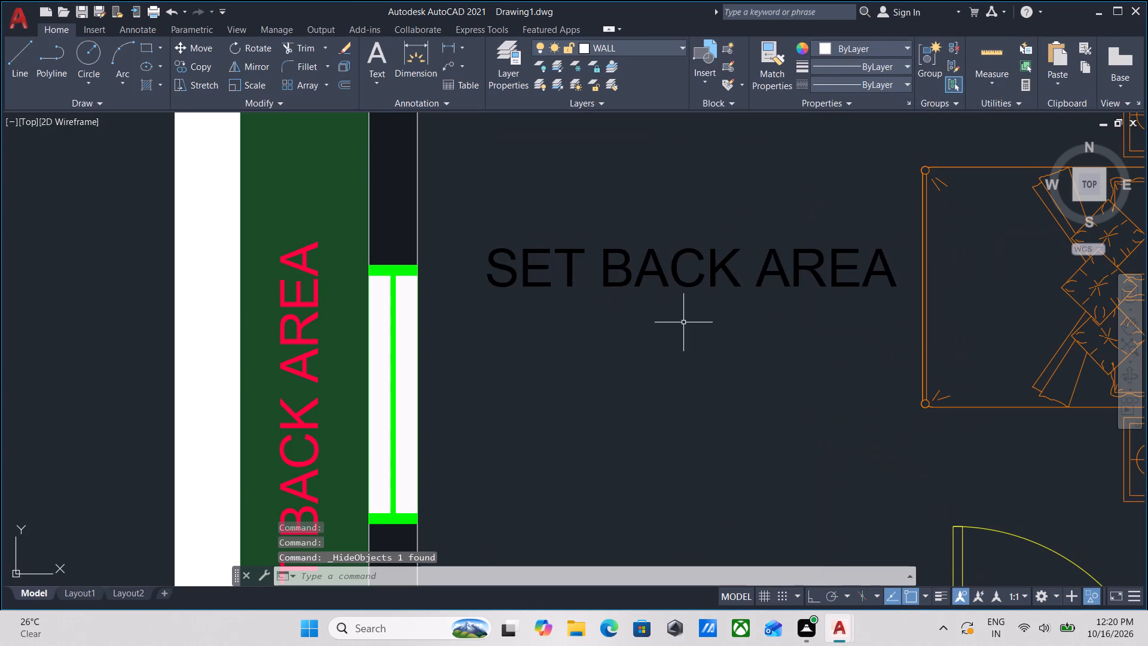
{"action": "double_click", "coordinate": [623, 255]}
{"action": "scroll", "coordinate": [747, 256], "scroll_direction": "down", "scroll_amount": 2}
{"action": "middle_click_drag", "start_coordinate": [747, 256], "coordinate": [745, 257]}
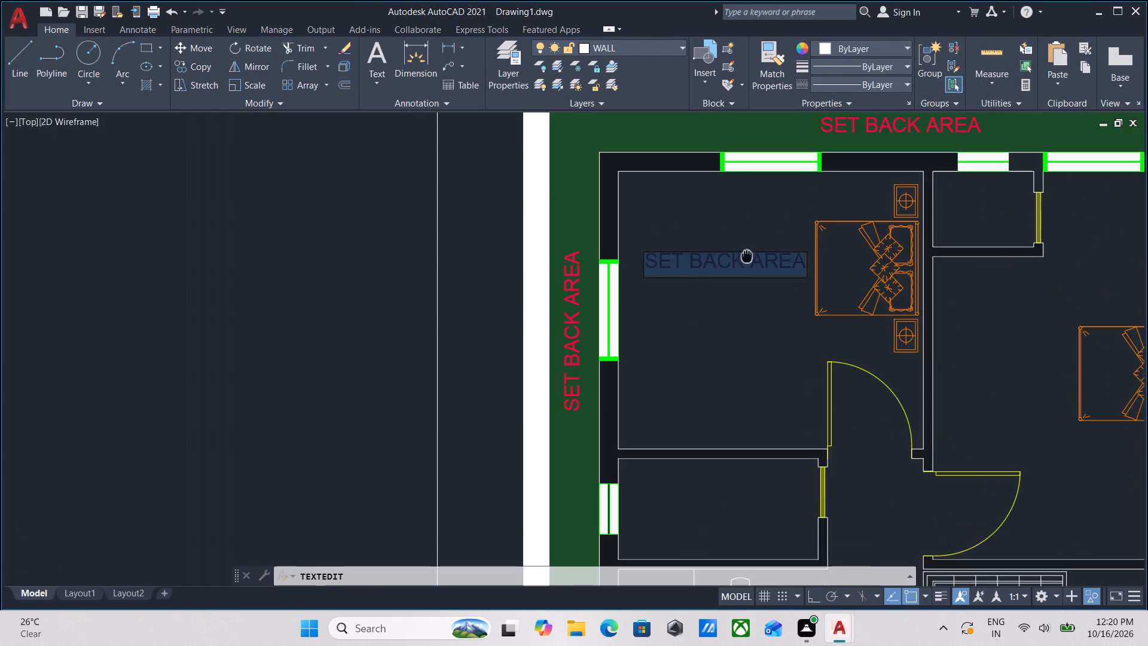
{"action": "middle_click_drag", "start_coordinate": [745, 257], "coordinate": [664, 294]}
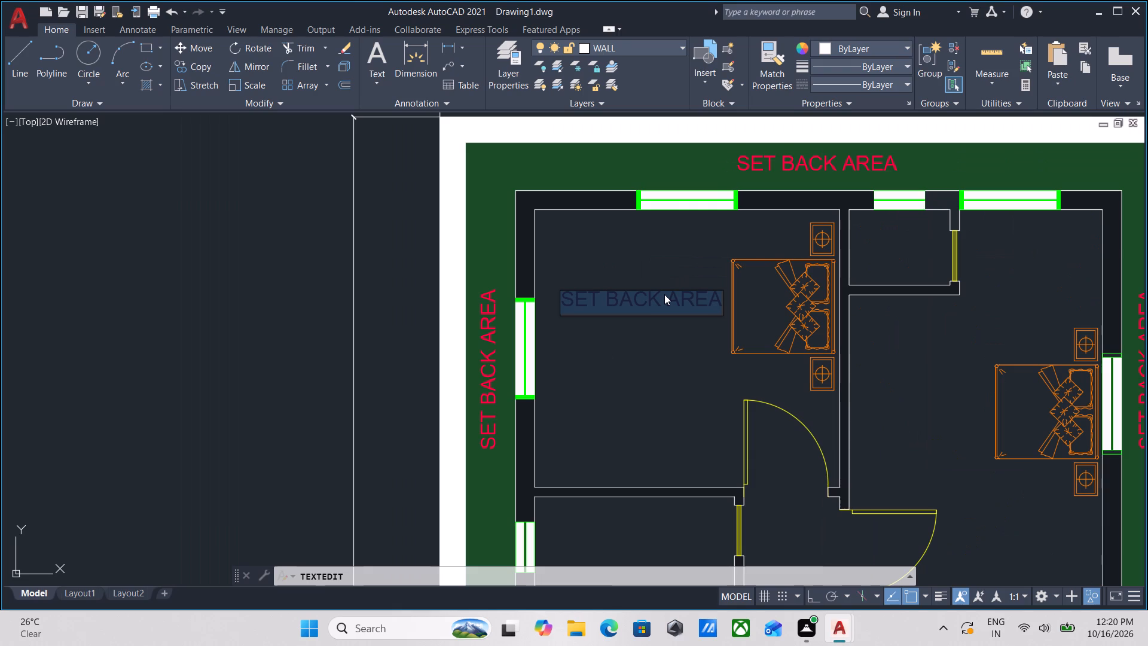
{"action": "type", "text": "BE"}
{"action": "key", "text": "d"}
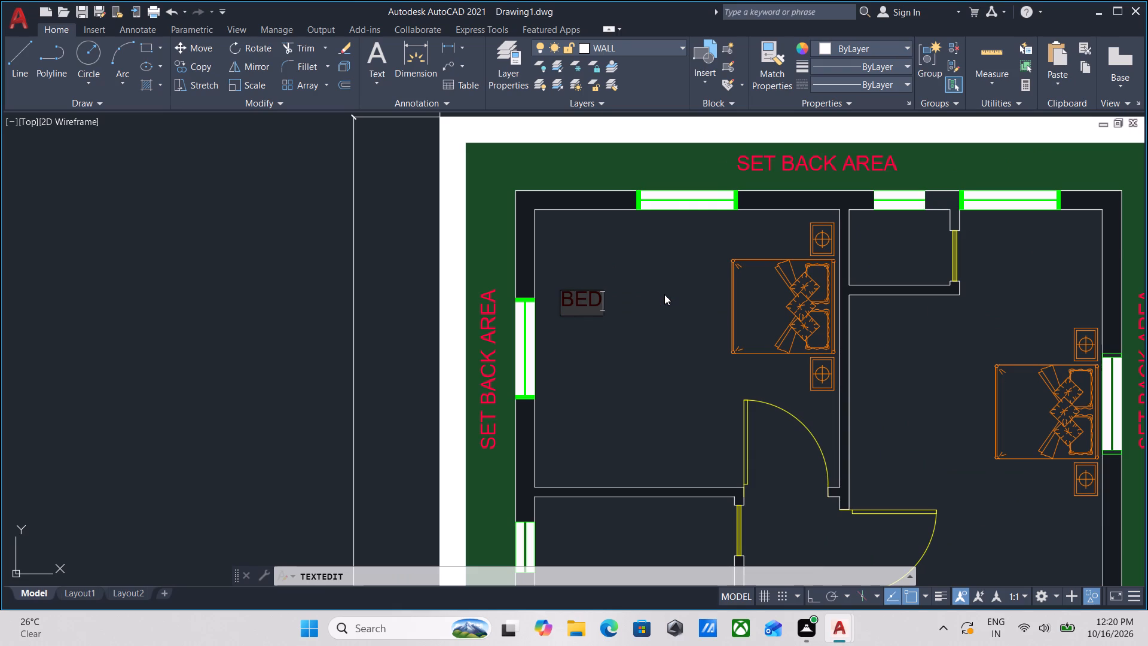
{"action": "type", "text": "ROOM"}
{"action": "key", "text": "Return"}
{"action": "key", "text": "Return"}
Copy the black BEDROOM label from the upper-left bedroom into the right-hand bedroom, between the dividing wall and the bed.
{"action": "scroll", "coordinate": [624, 333], "scroll_direction": "up", "scroll_amount": 2}
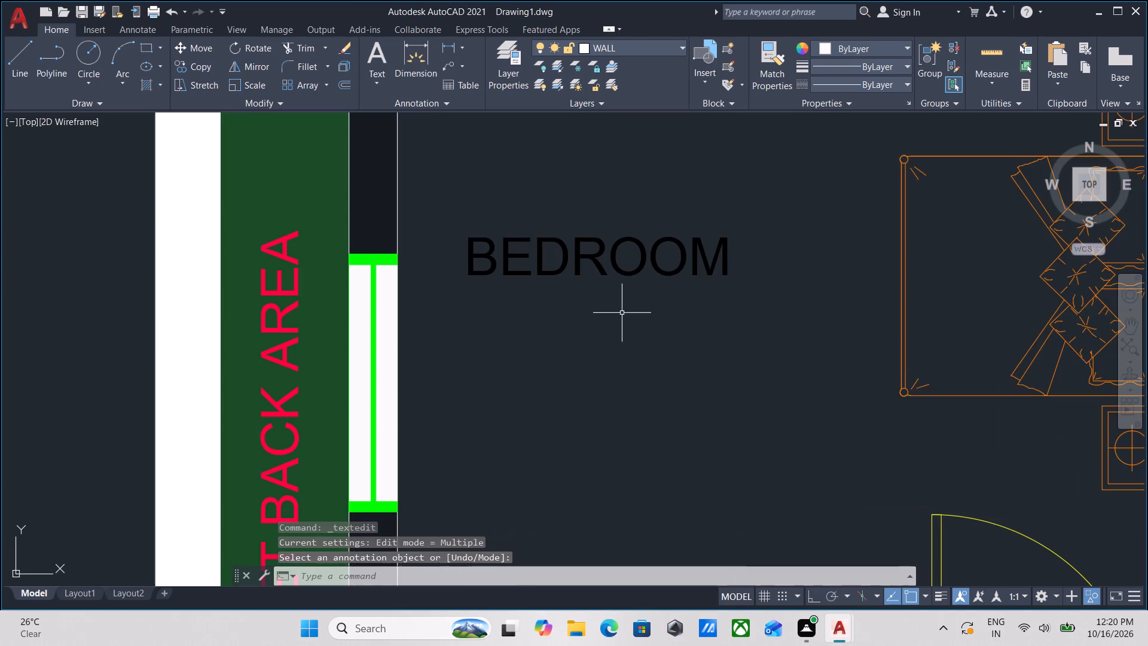
{"action": "middle_click_drag", "start_coordinate": [622, 313], "coordinate": [622, 364]}
{"action": "left_click_drag", "start_coordinate": [705, 397], "coordinate": [689, 377]}
{"action": "left_click", "coordinate": [584, 264]}
{"action": "middle_click_drag", "start_coordinate": [610, 304], "coordinate": [654, 284]}
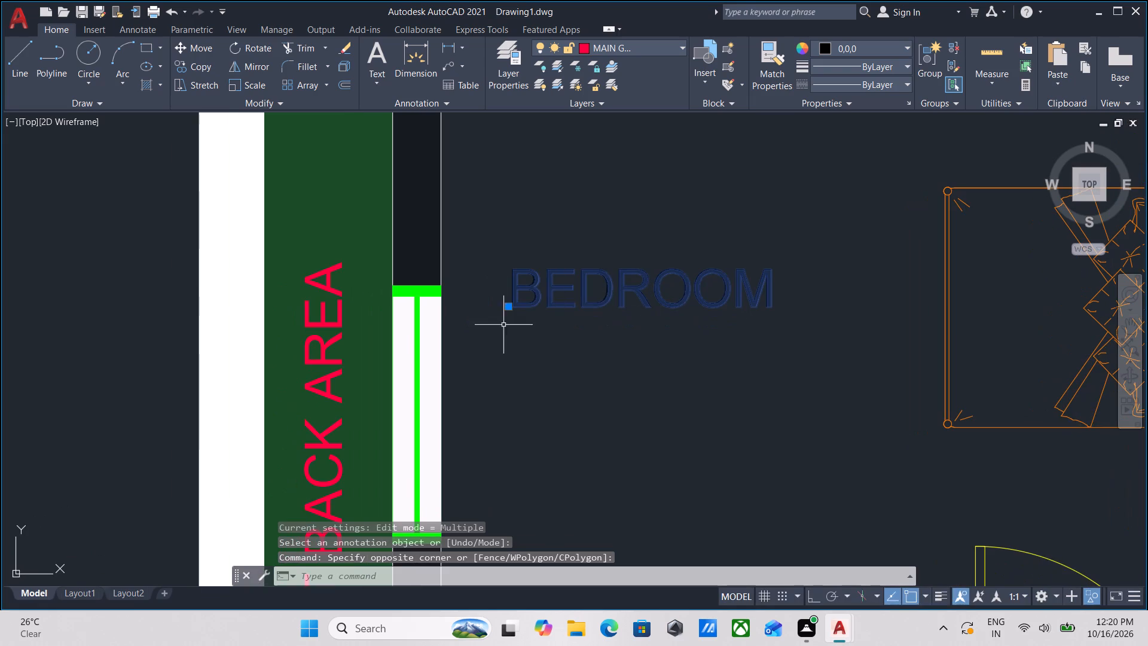
{"action": "middle_click_drag", "start_coordinate": [601, 312], "coordinate": [602, 263]}
{"action": "type", "text": "CO"}
{"action": "key", "text": "Return"}
{"action": "left_click", "coordinate": [512, 254]}
{"action": "scroll", "coordinate": [631, 297], "scroll_direction": "down", "scroll_amount": 2}
{"action": "middle_click_drag", "start_coordinate": [631, 336], "coordinate": [631, 336]}
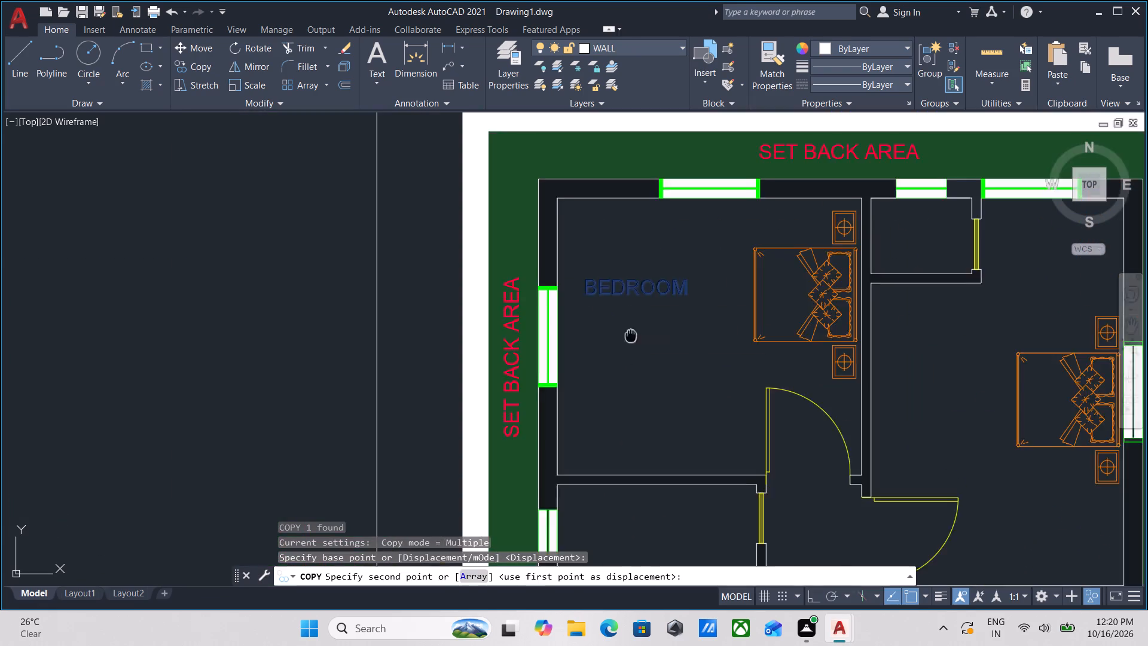
{"action": "middle_click_drag", "start_coordinate": [631, 336], "coordinate": [377, 272]}
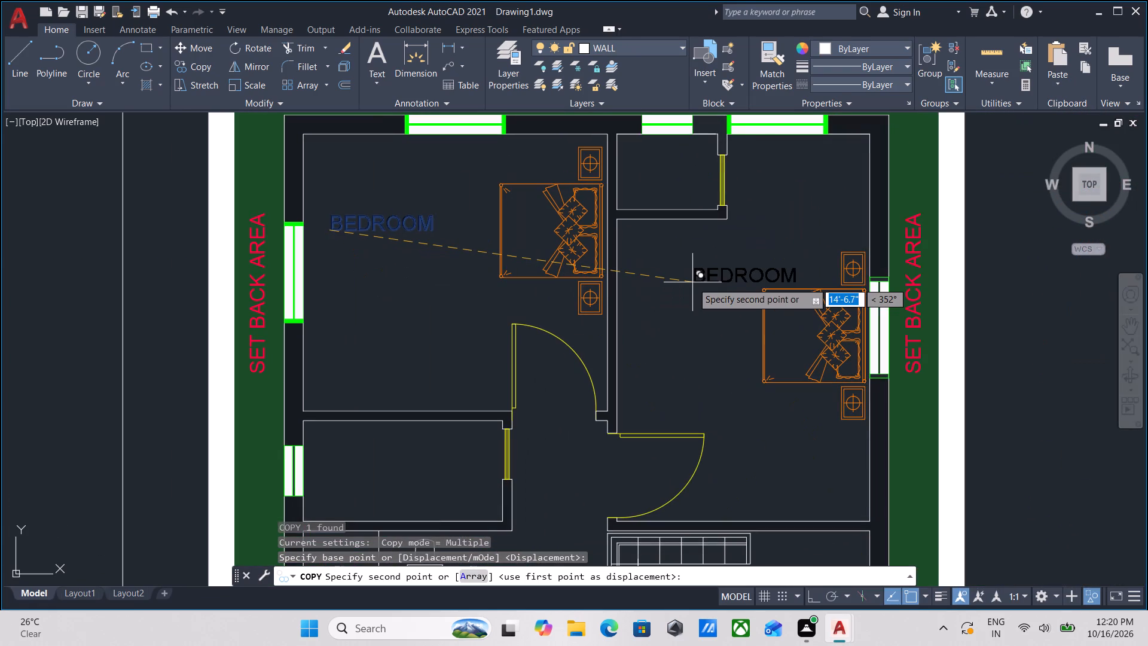
{"action": "scroll", "coordinate": [691, 282], "scroll_direction": "up", "scroll_amount": 2}
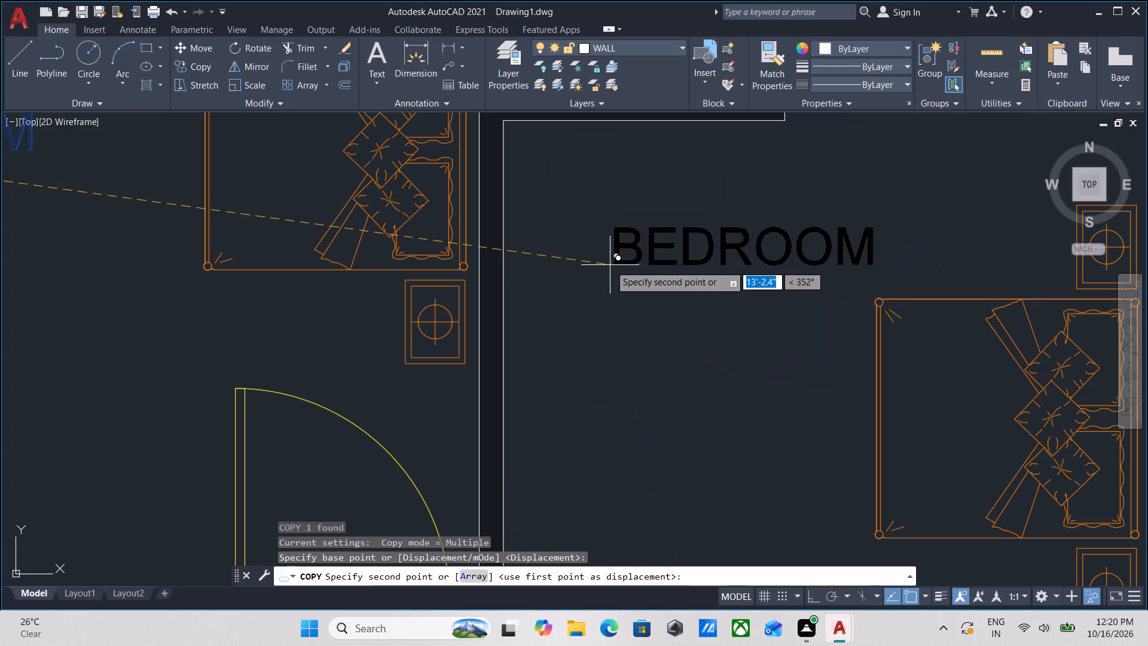
{"action": "scroll", "coordinate": [610, 265], "scroll_direction": "down", "scroll_amount": 1}
{"action": "middle_click_drag", "start_coordinate": [610, 265], "coordinate": [627, 226]}
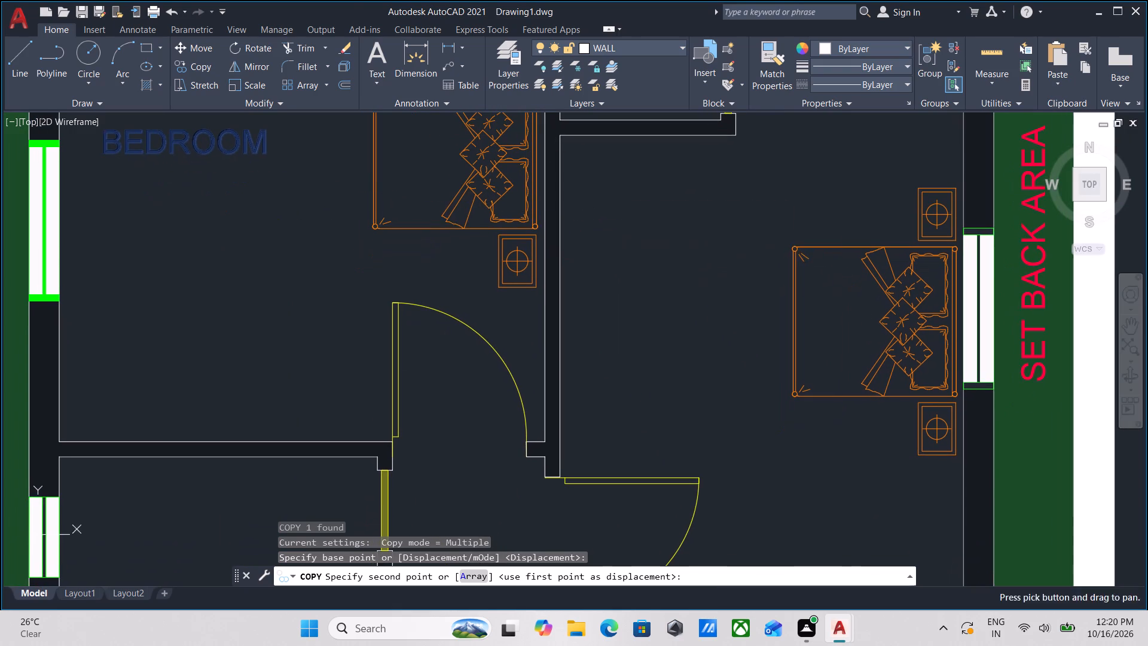
{"action": "left_click", "coordinate": [604, 283]}
Place further BEDROOM label copies in the small room below the upper-left bedroom and beside the sofa in the living room.
{"action": "scroll", "coordinate": [658, 227], "scroll_direction": "down", "scroll_amount": 1}
{"action": "middle_click_drag", "start_coordinate": [609, 319], "coordinate": [665, 233]}
{"action": "middle_click_drag", "start_coordinate": [465, 351], "coordinate": [590, 284]}
{"action": "left_click", "coordinate": [519, 258]}
{"action": "middle_click_drag", "start_coordinate": [508, 306], "coordinate": [518, 243]}
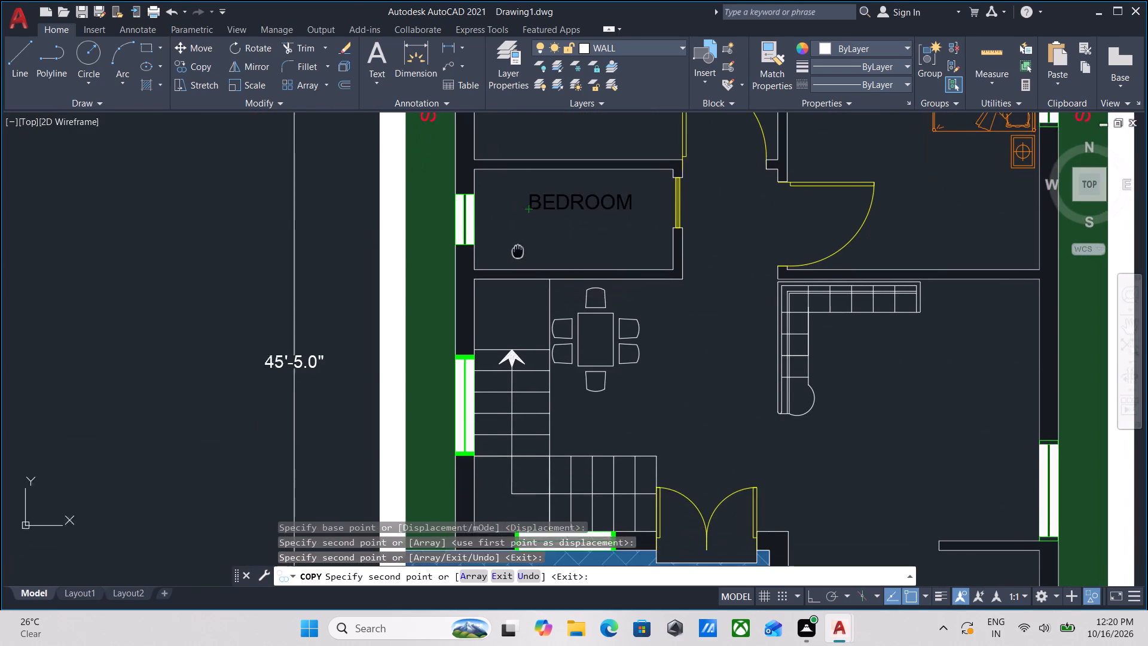
{"action": "middle_click_drag", "start_coordinate": [518, 243], "coordinate": [519, 234]}
{"action": "middle_click_drag", "start_coordinate": [601, 370], "coordinate": [556, 264]}
{"action": "middle_click_drag", "start_coordinate": [775, 301], "coordinate": [595, 308]}
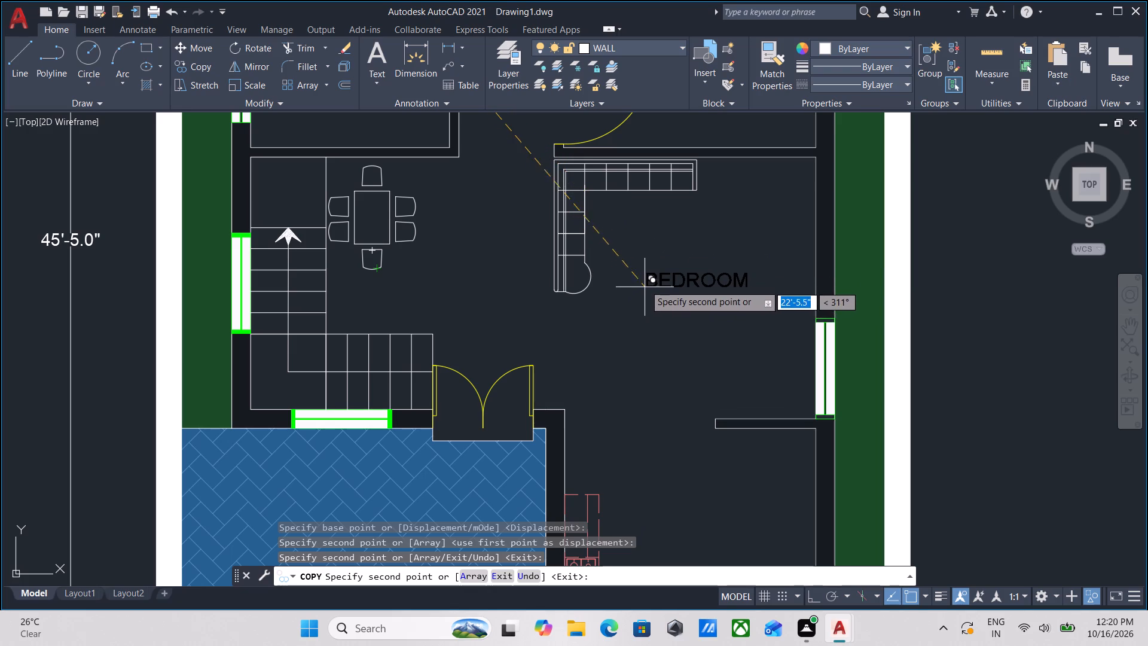
{"action": "left_click", "coordinate": [625, 264]}
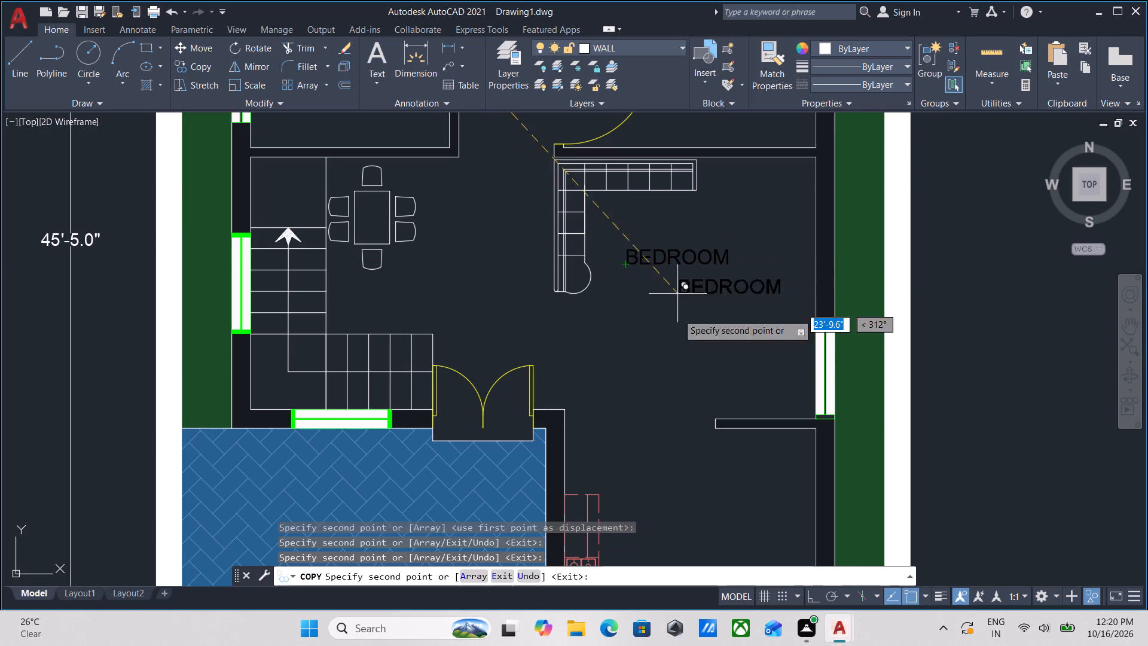
Place further BEDROOM label copies in the kitchen and just below the dining table beside the stairs.
{"action": "middle_click_drag", "start_coordinate": [673, 337], "coordinate": [667, 214]}
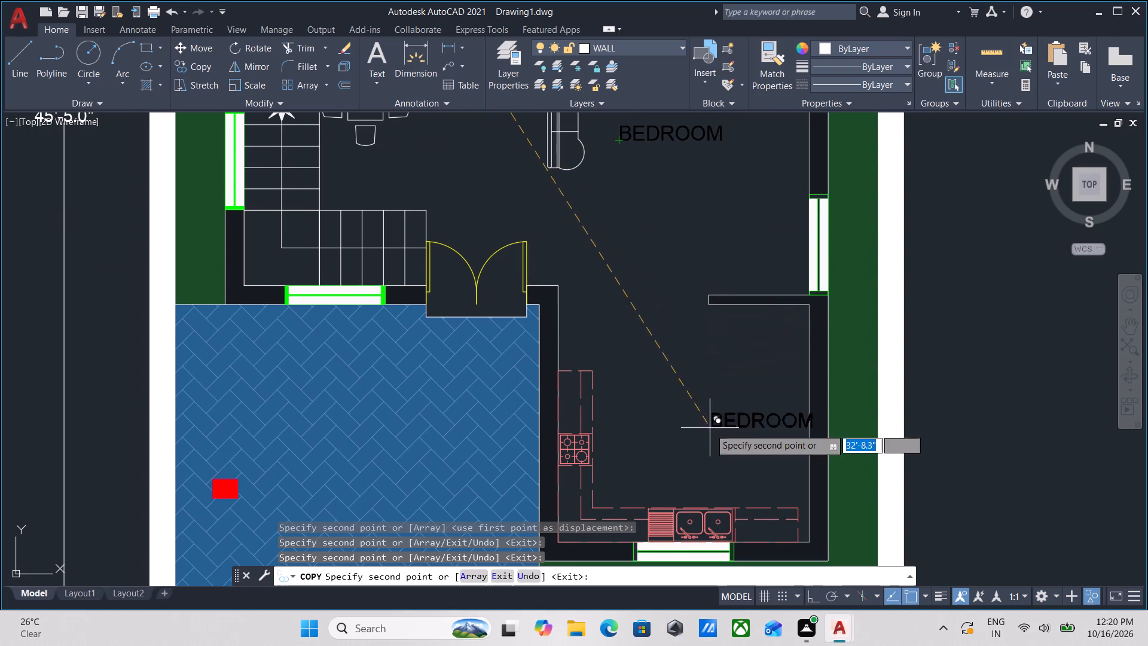
{"action": "middle_click_drag", "start_coordinate": [709, 420], "coordinate": [737, 287]}
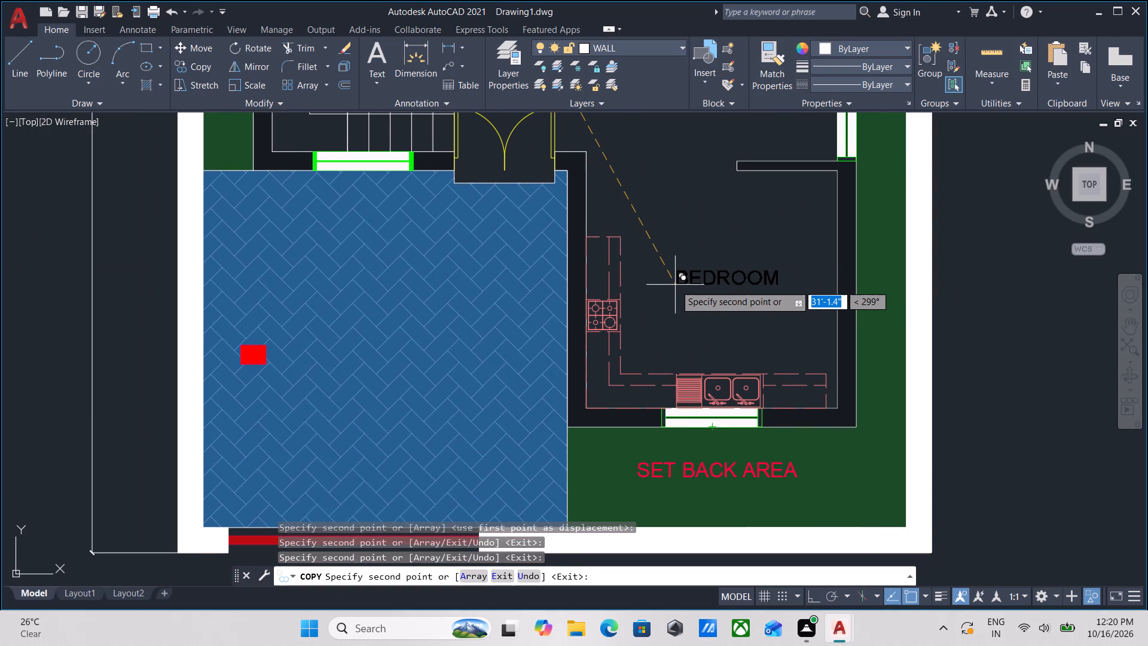
{"action": "left_click", "coordinate": [675, 285]}
{"action": "middle_click_drag", "start_coordinate": [761, 229], "coordinate": [795, 374]}
{"action": "middle_click_drag", "start_coordinate": [600, 300], "coordinate": [667, 323]}
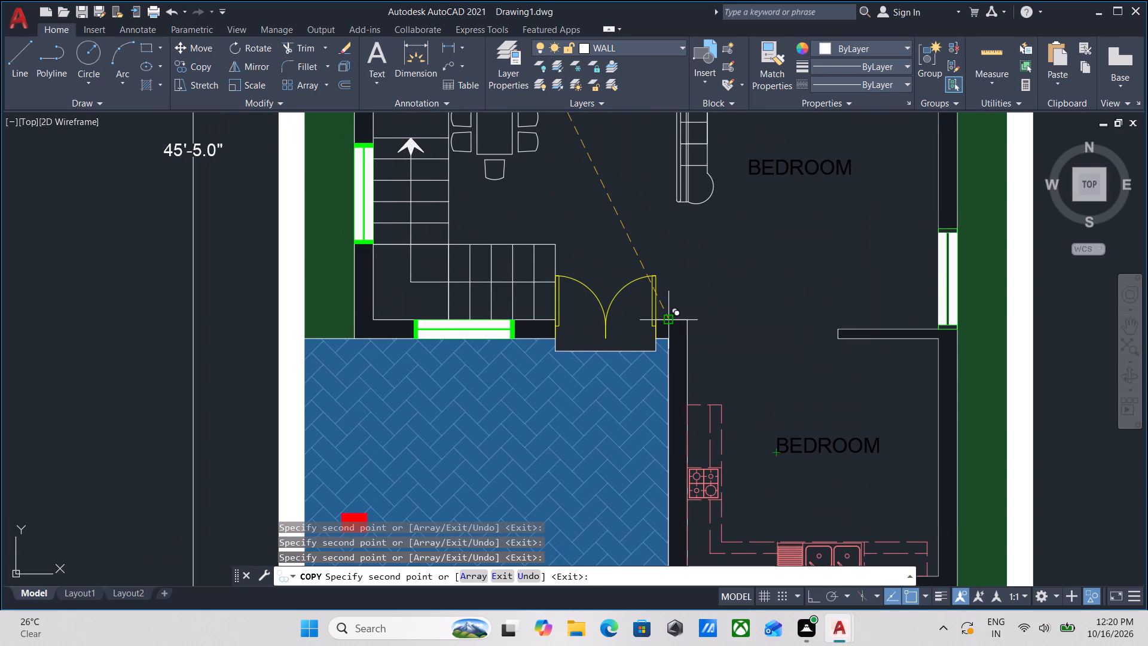
{"action": "middle_click_drag", "start_coordinate": [485, 220], "coordinate": [594, 358]}
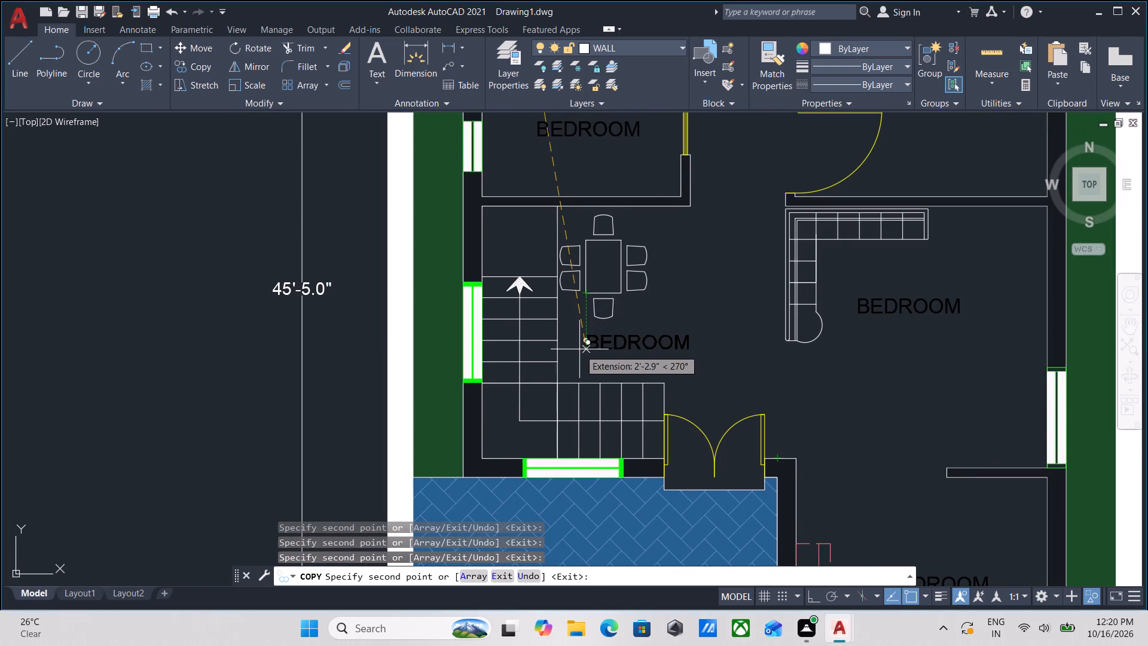
{"action": "left_click", "coordinate": [579, 349]}
Place a last BEDROOM label copy on the blue paved area below the stair window and finish copying.
{"action": "middle_click_drag", "start_coordinate": [670, 263], "coordinate": [657, 337]}
{"action": "scroll", "coordinate": [719, 262], "scroll_direction": "down", "scroll_amount": 2}
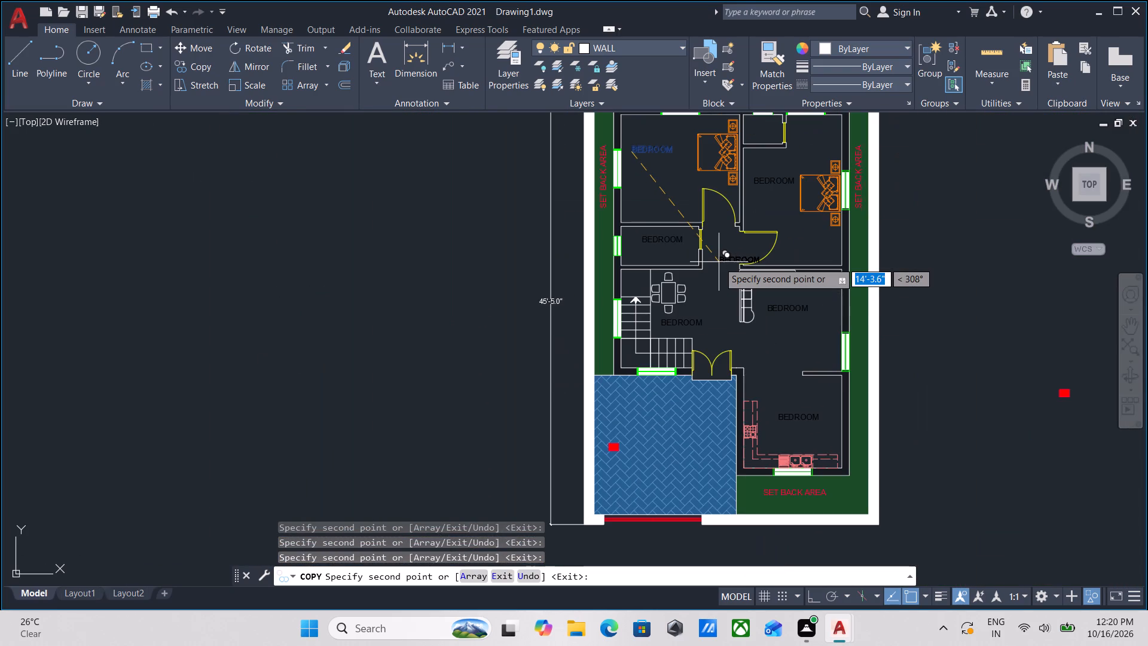
{"action": "middle_click_drag", "start_coordinate": [695, 337], "coordinate": [700, 326]}
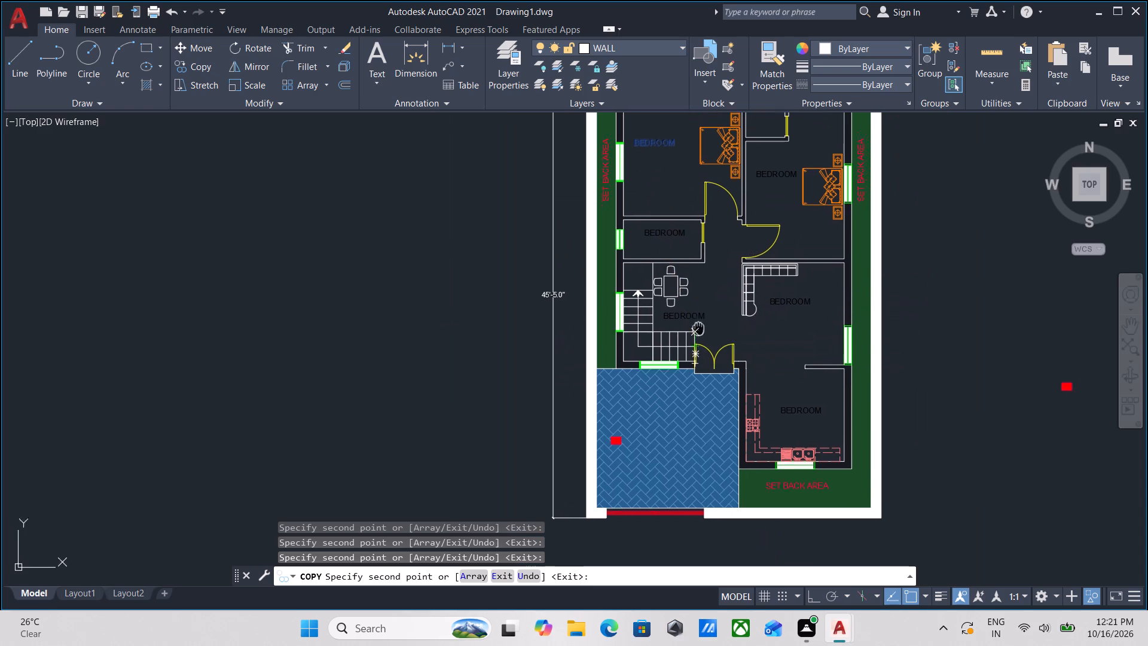
{"action": "middle_click_drag", "start_coordinate": [700, 326], "coordinate": [759, 226]}
{"action": "scroll", "coordinate": [648, 419], "scroll_direction": "up", "scroll_amount": 2}
{"action": "middle_click_drag", "start_coordinate": [722, 260], "coordinate": [639, 365]}
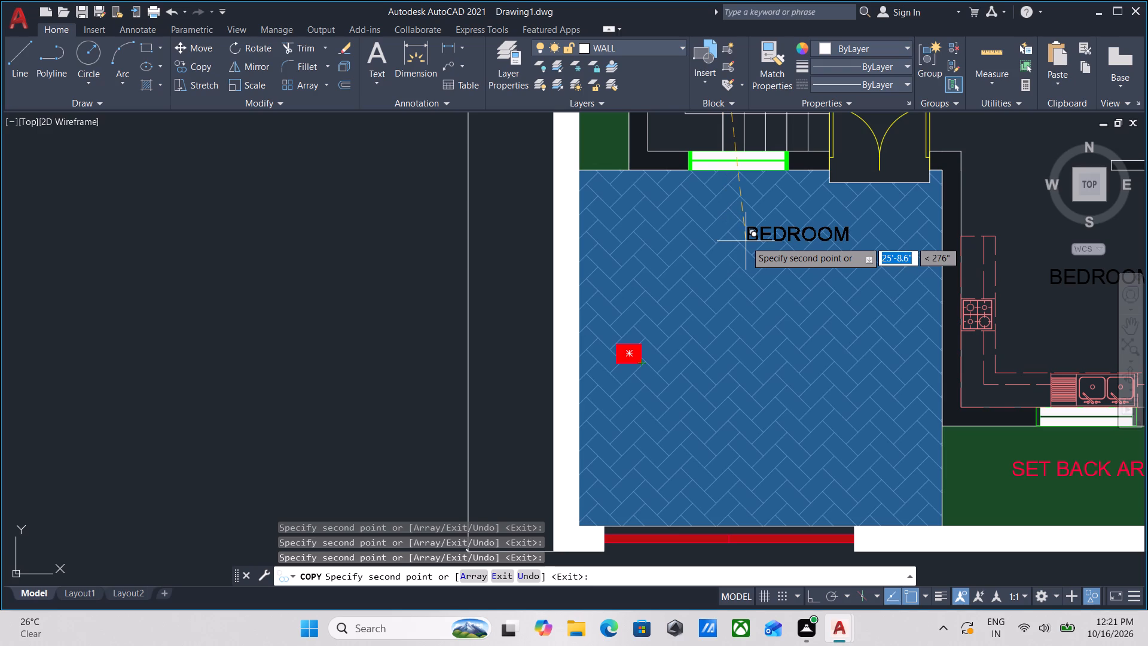
{"action": "scroll", "coordinate": [747, 245], "scroll_direction": "down", "scroll_amount": 1}
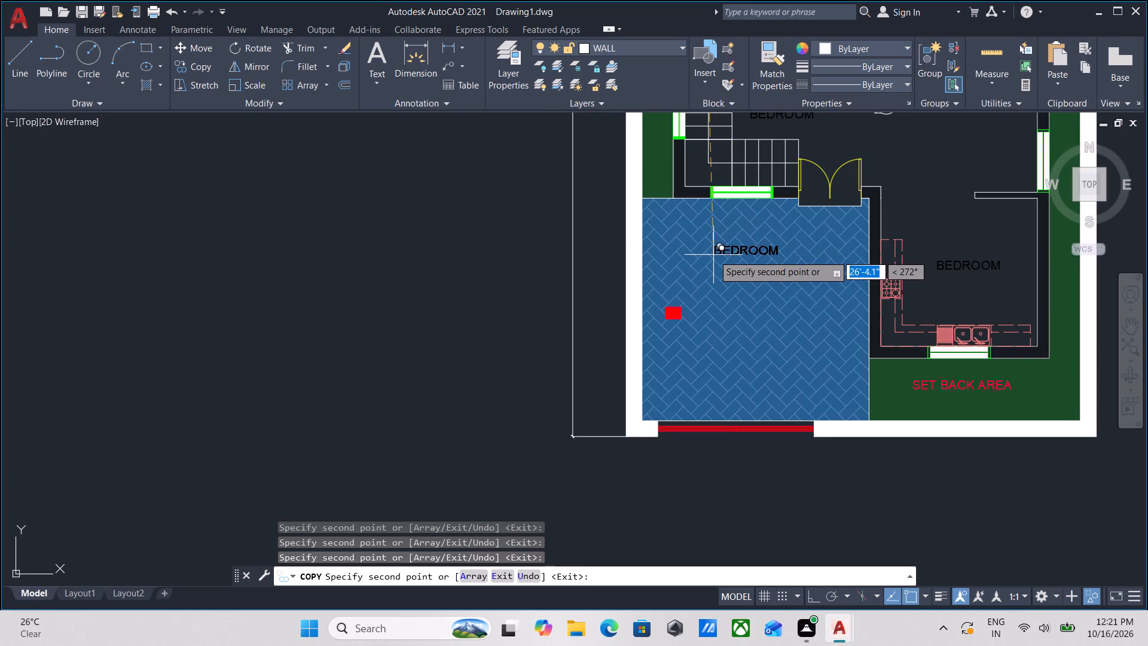
{"action": "left_click", "coordinate": [713, 255]}
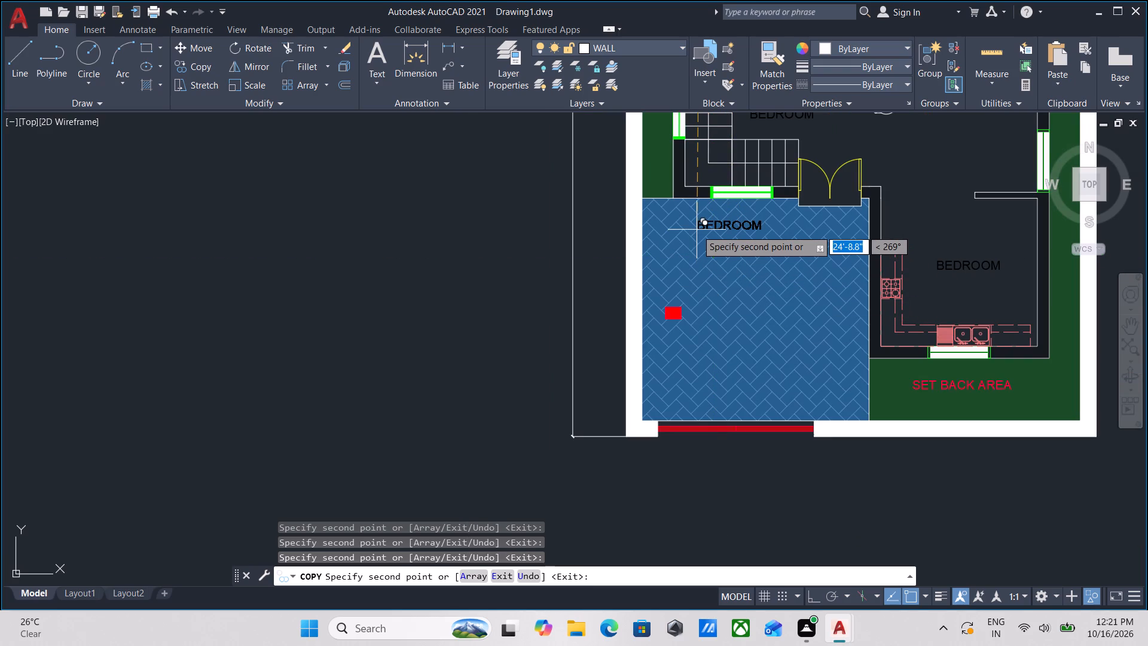
{"action": "middle_click_drag", "start_coordinate": [729, 252], "coordinate": [700, 376]}
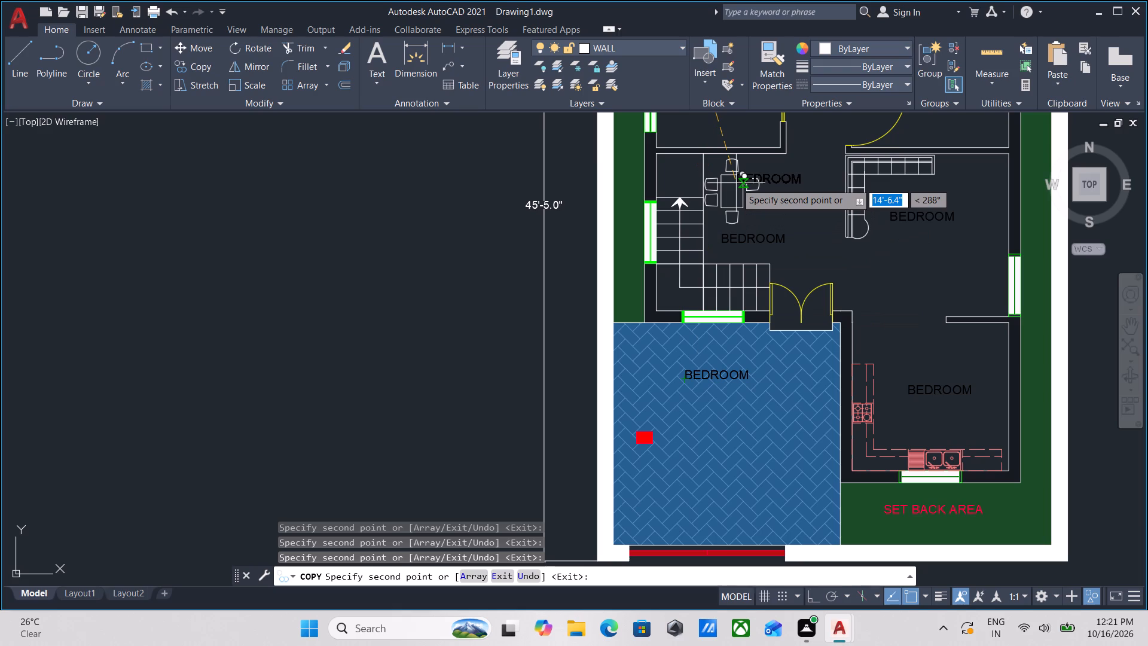
{"action": "key", "text": "Escape"}
Copy the upper-left bedroom's BEDROOM label directly beneath itself, about 1'-2" lower.
{"action": "scroll", "coordinate": [736, 180], "scroll_direction": "down", "scroll_amount": 1}
{"action": "middle_click_drag", "start_coordinate": [736, 180], "coordinate": [719, 334]}
{"action": "scroll", "coordinate": [686, 164], "scroll_direction": "up", "scroll_amount": 3}
{"action": "middle_click_drag", "start_coordinate": [716, 220], "coordinate": [756, 179]}
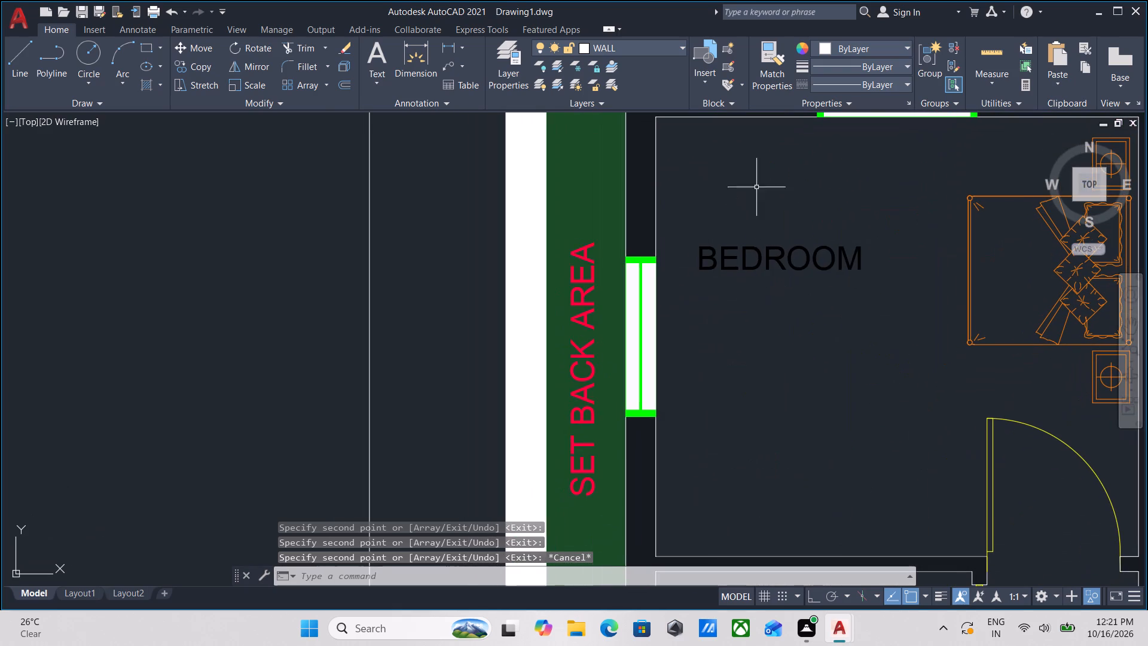
{"action": "left_click_drag", "start_coordinate": [804, 310], "coordinate": [801, 302]}
{"action": "left_click", "coordinate": [754, 224]}
{"action": "type", "text": "CO"}
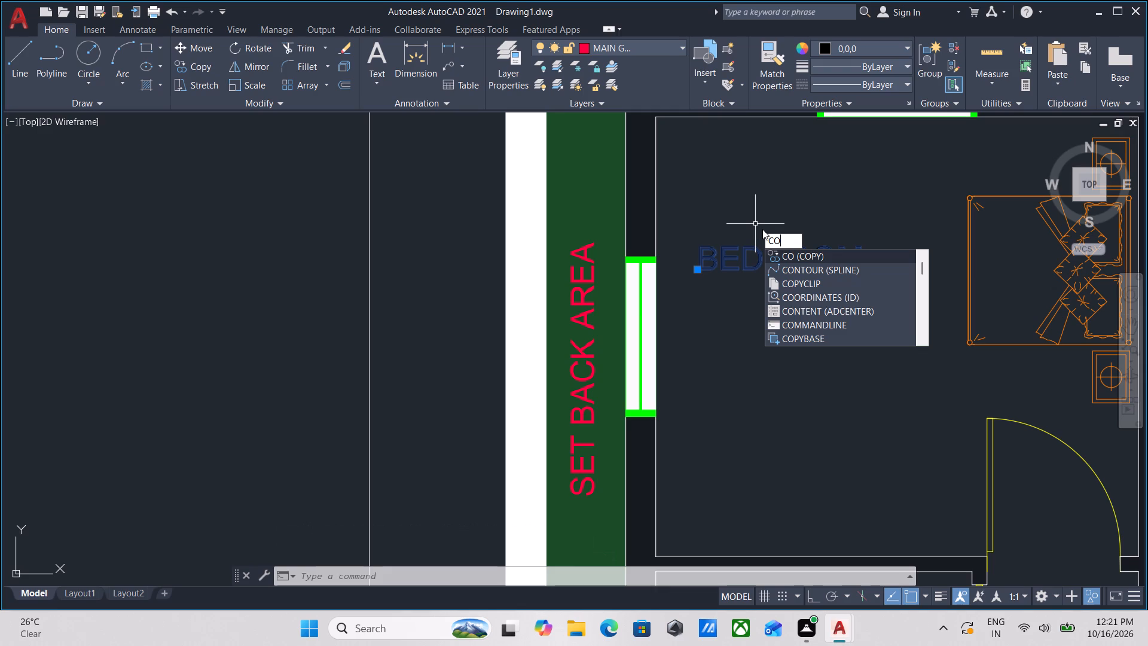
{"action": "left_click", "coordinate": [792, 250]}
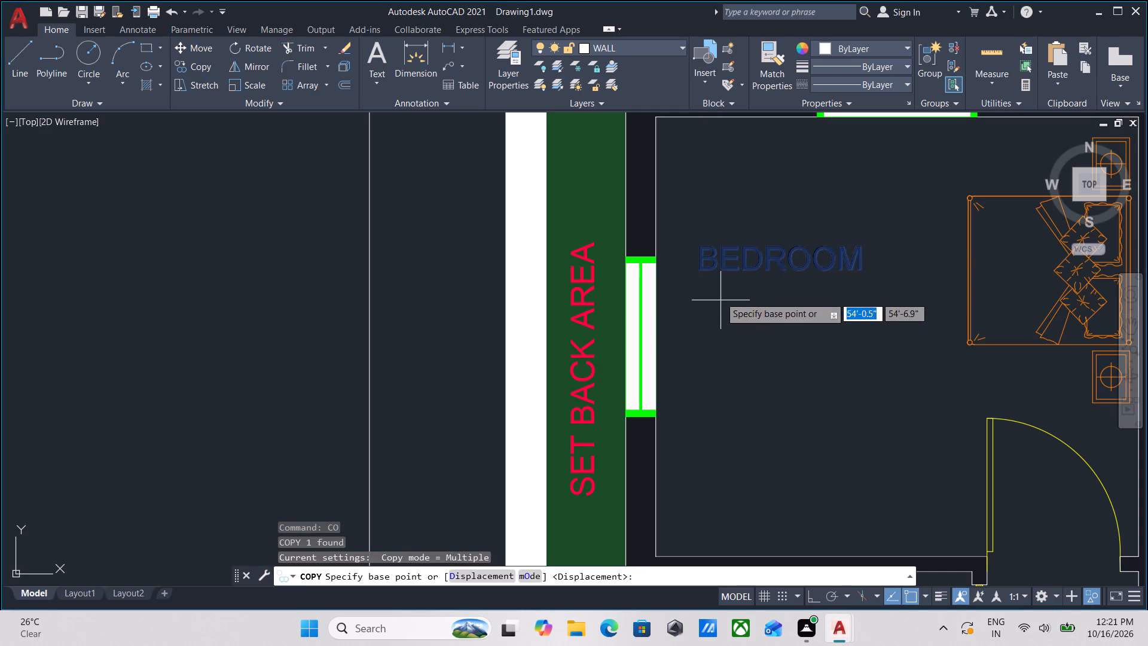
{"action": "left_click", "coordinate": [709, 271]}
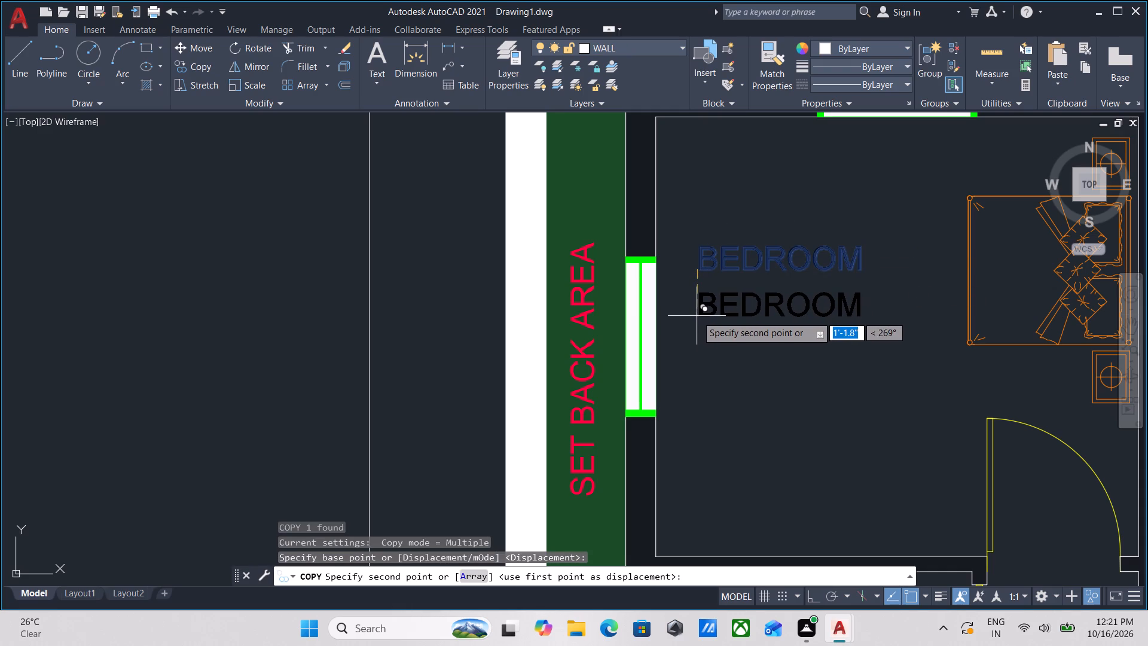
{"action": "left_click", "coordinate": [697, 316]}
{"action": "key", "text": "Escape"}
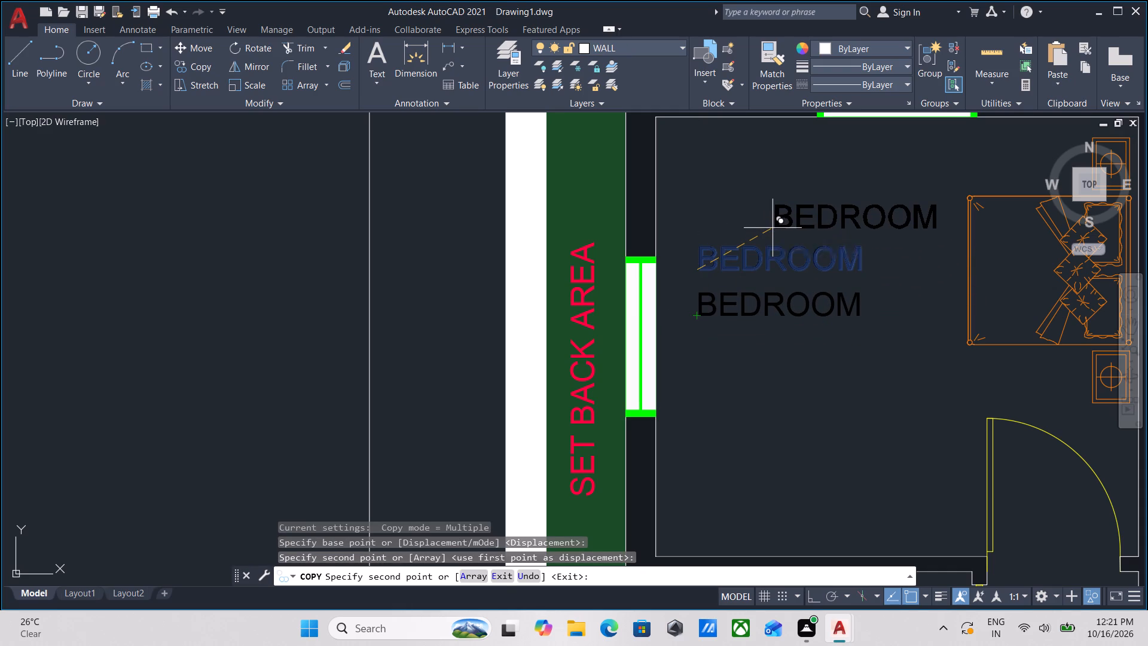
Change the lower BEDROOM text in the upper-left bedroom to the room size 12' 1" X 11'0".
{"action": "double_click", "coordinate": [731, 294]}
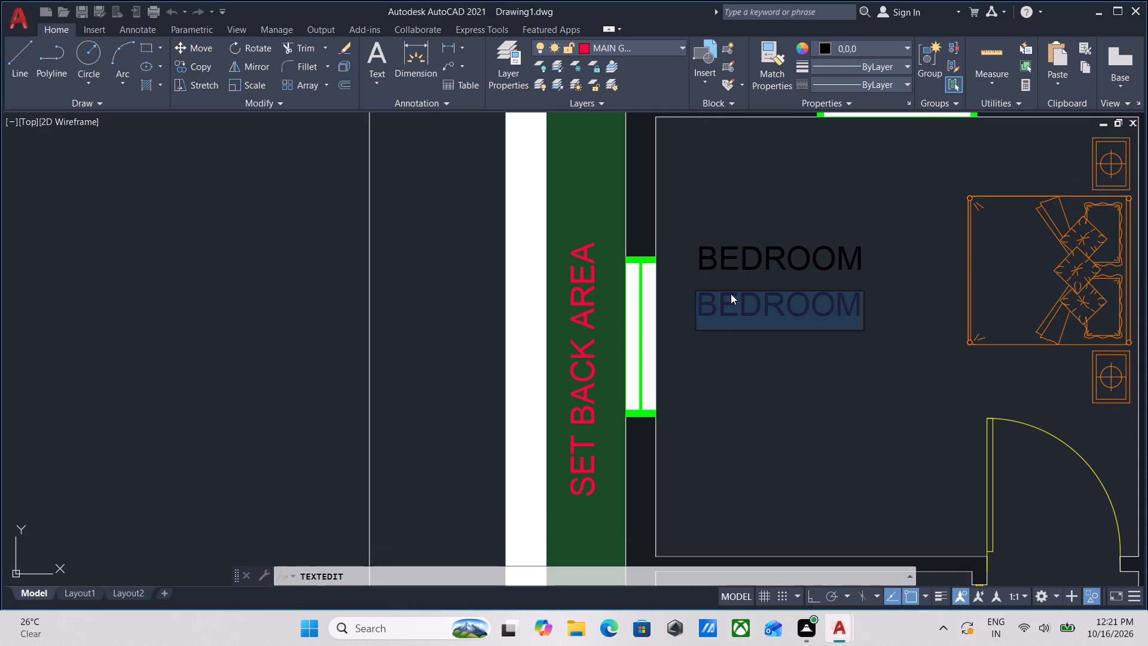
{"action": "type", "text": "12'"}
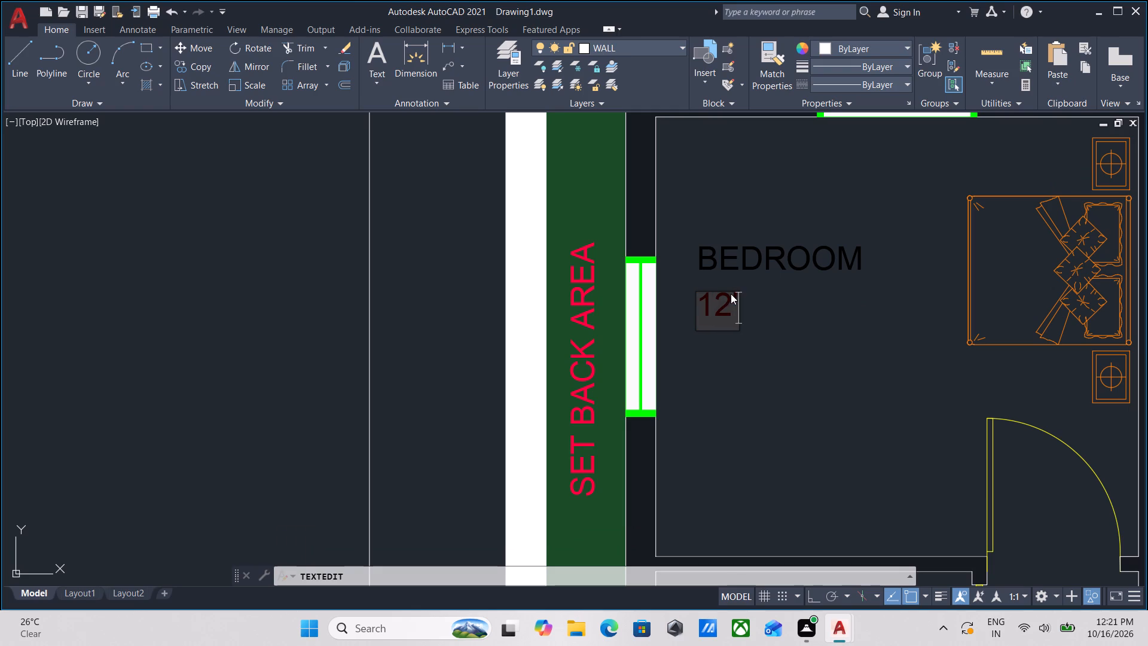
{"action": "key", "text": "space"}
{"action": "type", "text": "1"}
{"action": "key", "text": "shift+quotedbl"}
{"action": "key", "text": "space"}
{"action": "type", "text": "X"}
{"action": "key", "text": "space"}
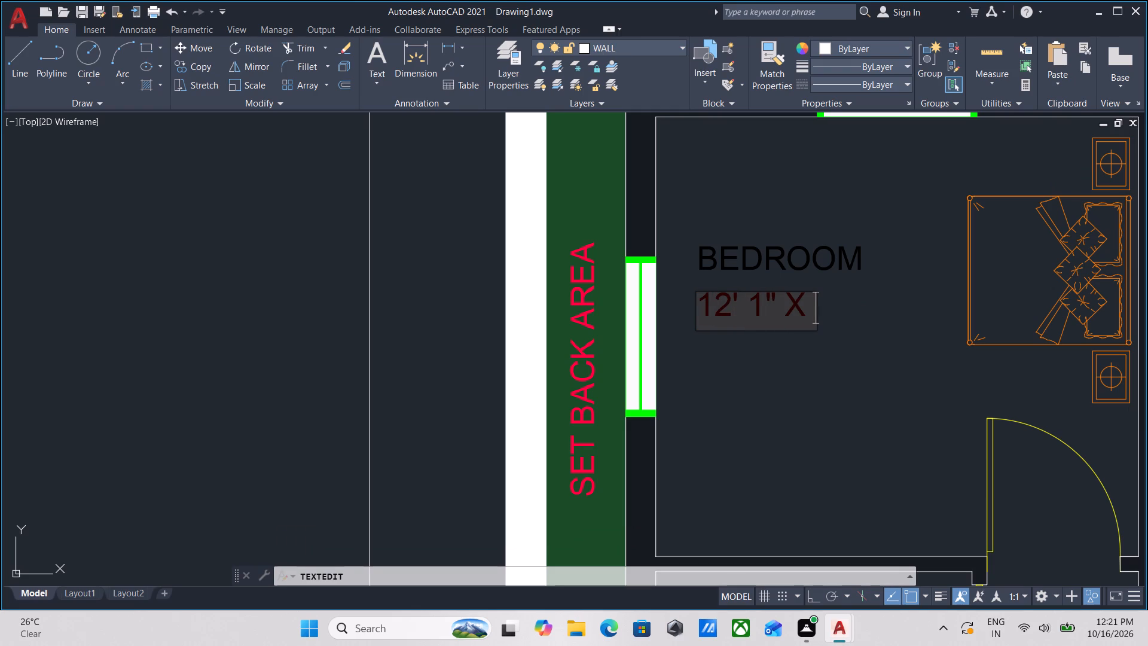
{"action": "scroll", "coordinate": [859, 348], "scroll_direction": "up", "scroll_amount": 2}
{"action": "middle_click_drag", "start_coordinate": [768, 292], "coordinate": [765, 385]}
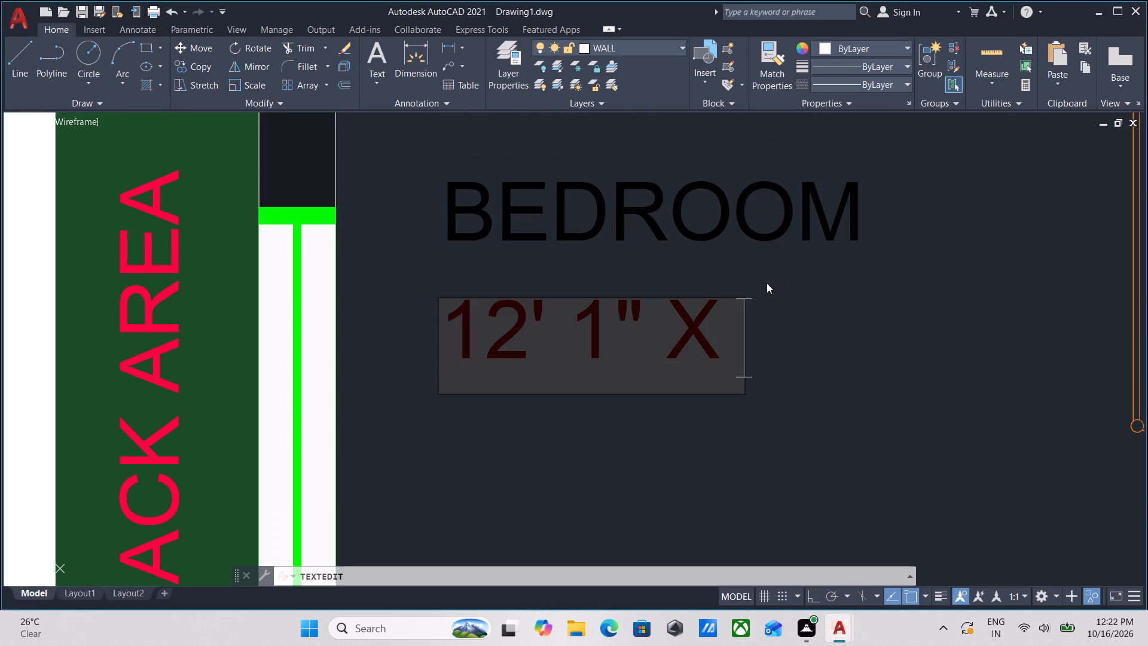
{"action": "type", "text": "11'"}
{"action": "key", "text": "0"}
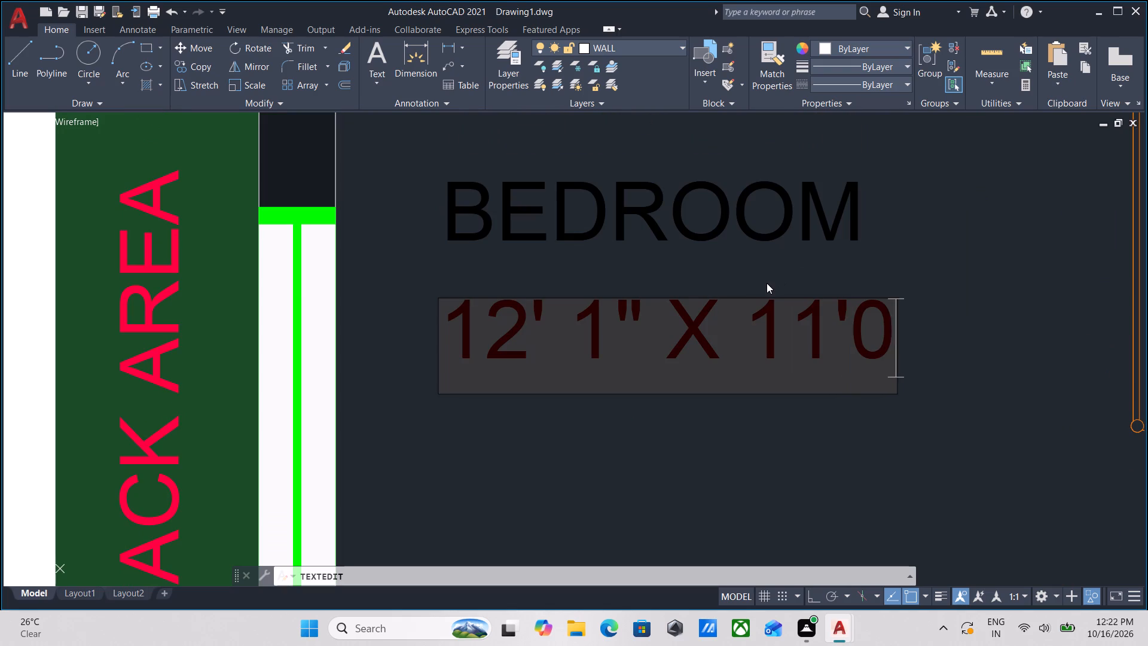
{"action": "key", "text": "apostrophe"}
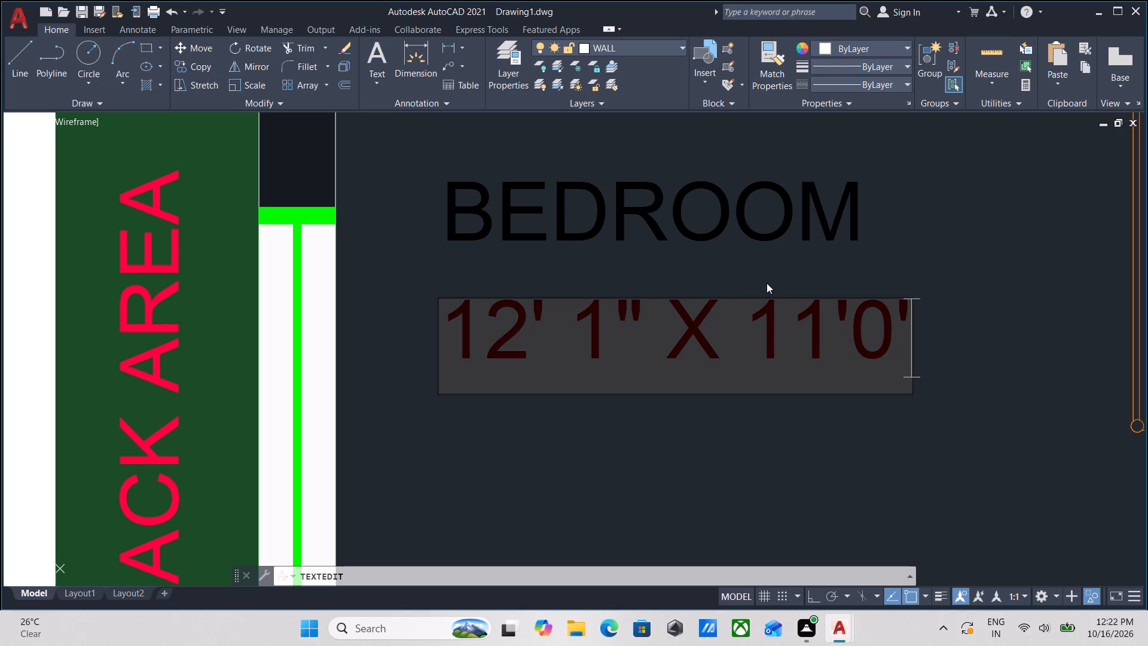
{"action": "key", "text": "BackSpace"}
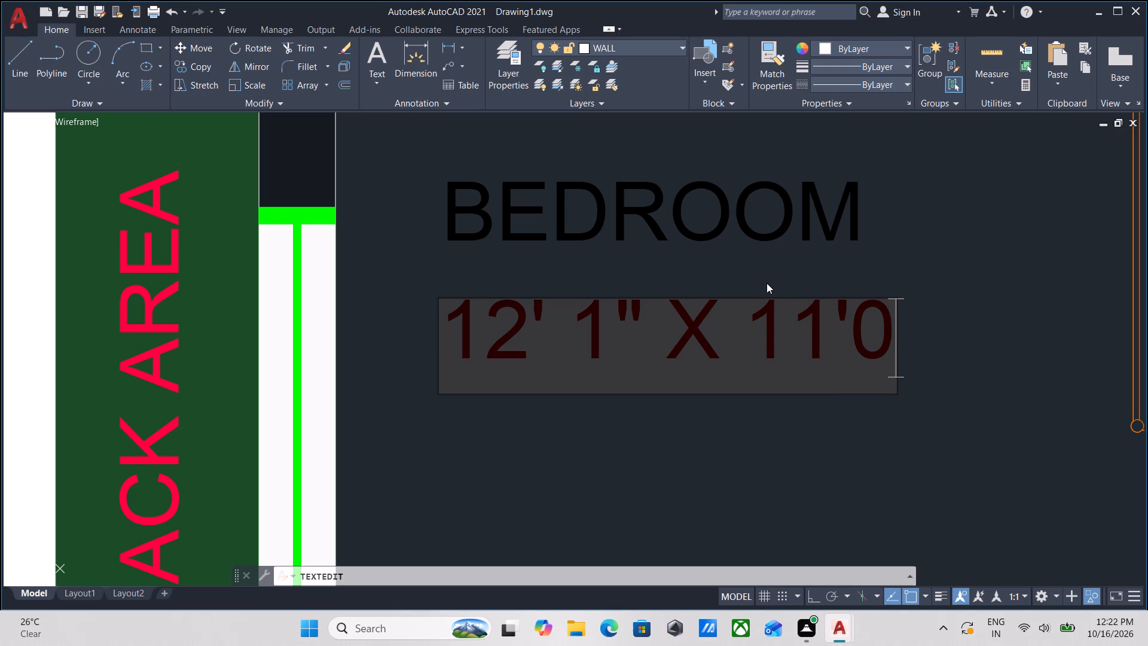
{"action": "key", "text": "shift+quotedbl"}
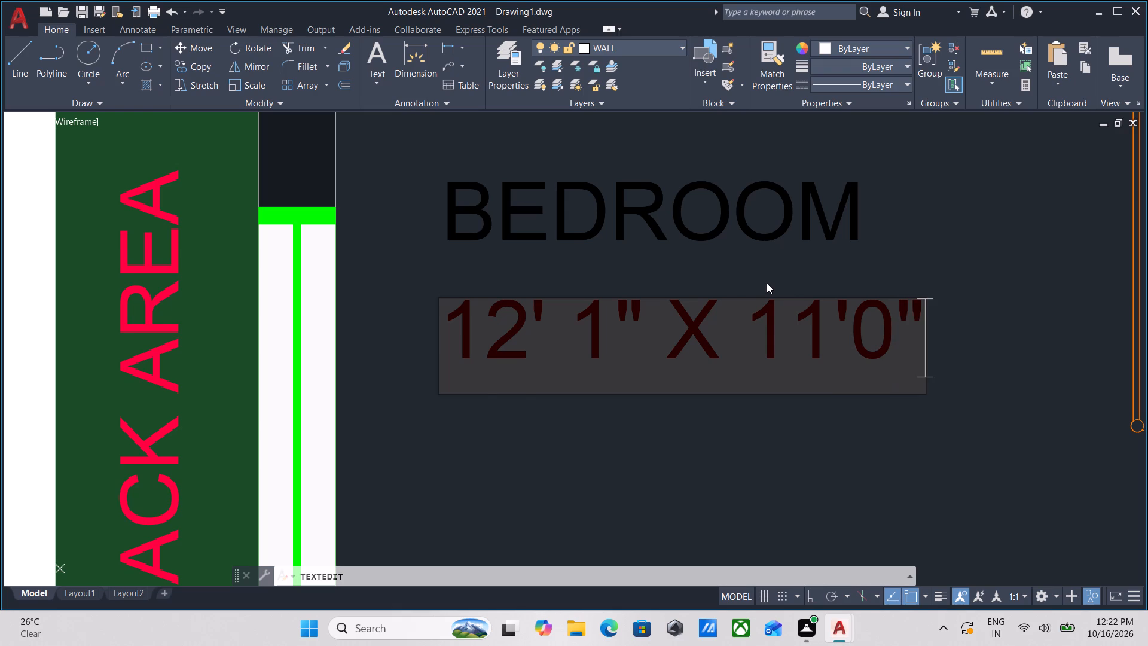
{"action": "key", "text": "Return"}
{"action": "key", "text": "Return"}
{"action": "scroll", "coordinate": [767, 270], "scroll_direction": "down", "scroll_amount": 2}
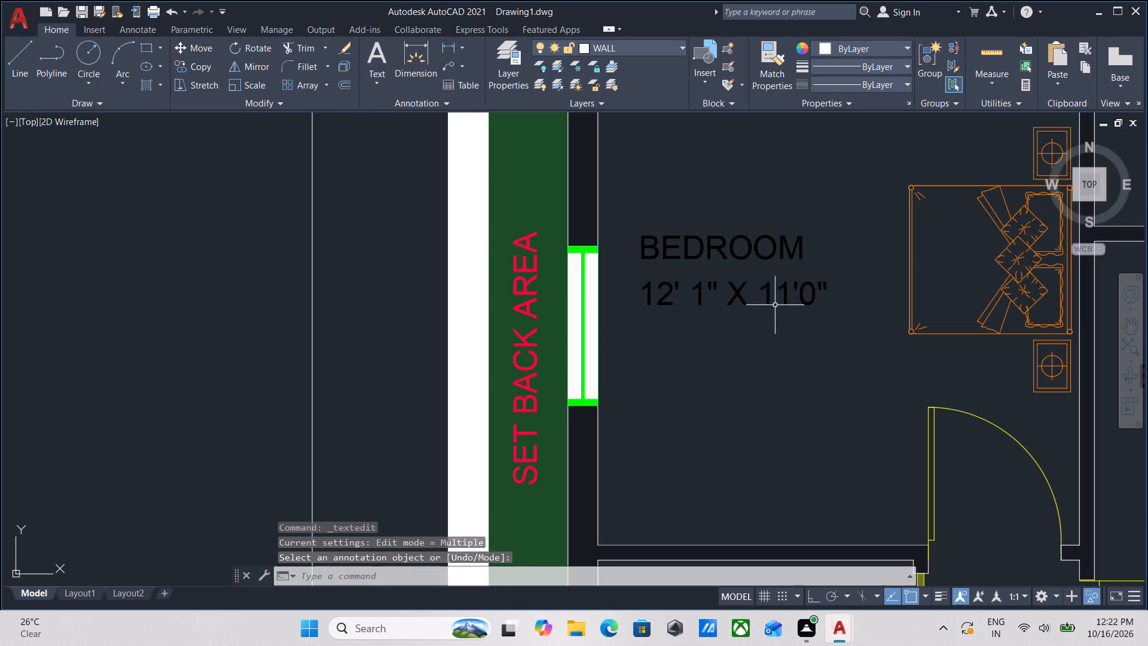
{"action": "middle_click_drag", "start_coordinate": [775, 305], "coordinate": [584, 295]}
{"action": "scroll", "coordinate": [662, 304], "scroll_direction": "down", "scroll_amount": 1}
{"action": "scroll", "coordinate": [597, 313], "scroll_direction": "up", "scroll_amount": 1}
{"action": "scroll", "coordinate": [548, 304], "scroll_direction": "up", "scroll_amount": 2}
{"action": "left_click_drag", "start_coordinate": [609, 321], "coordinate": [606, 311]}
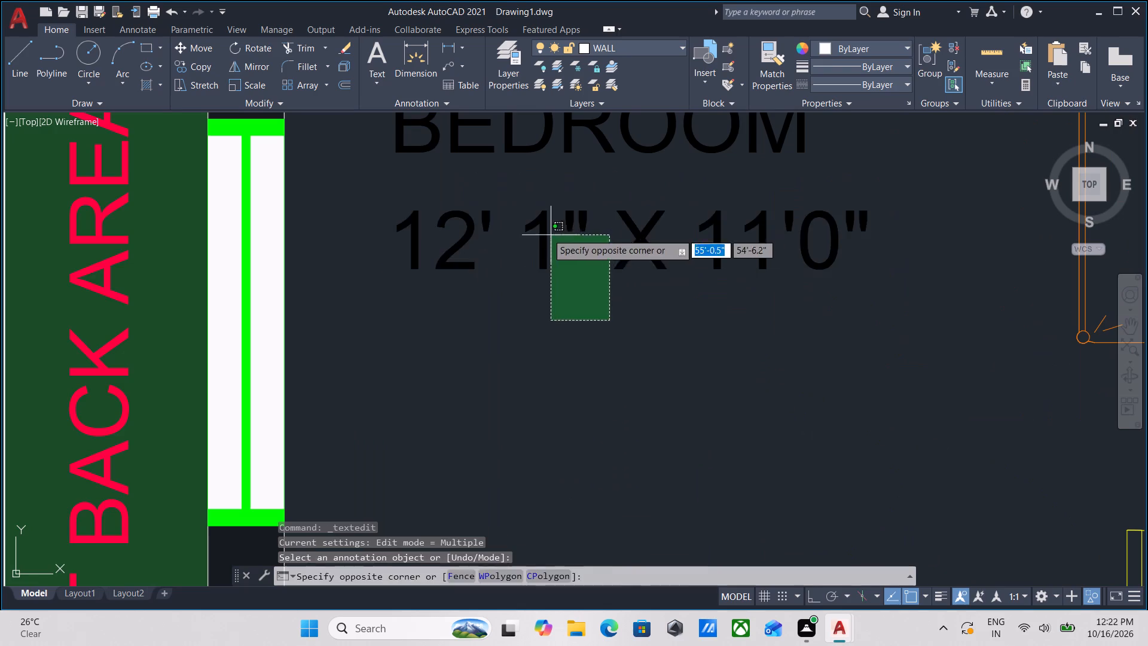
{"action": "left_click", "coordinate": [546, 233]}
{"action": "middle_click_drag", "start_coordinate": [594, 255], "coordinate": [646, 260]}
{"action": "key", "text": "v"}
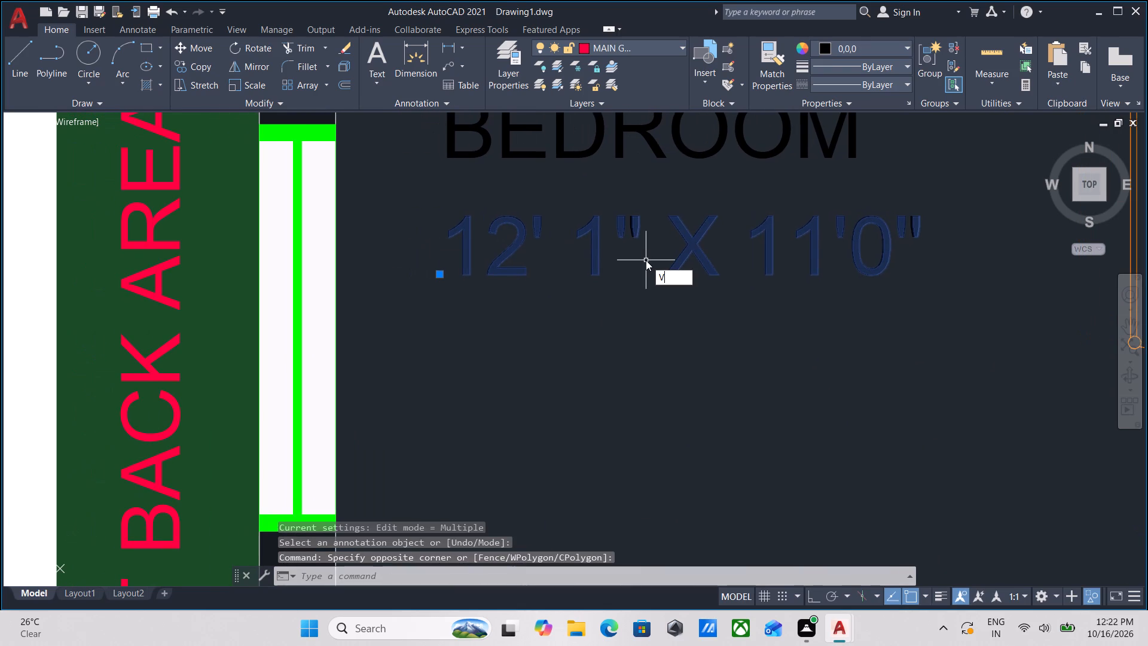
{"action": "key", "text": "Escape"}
Copy the 12' 1" X 11'0" room-size text from the upper-left bedroom to beneath the right-hand bedroom's BEDROOM label.
{"action": "left_click", "coordinate": [677, 296]}
{"action": "left_click", "coordinate": [624, 235]}
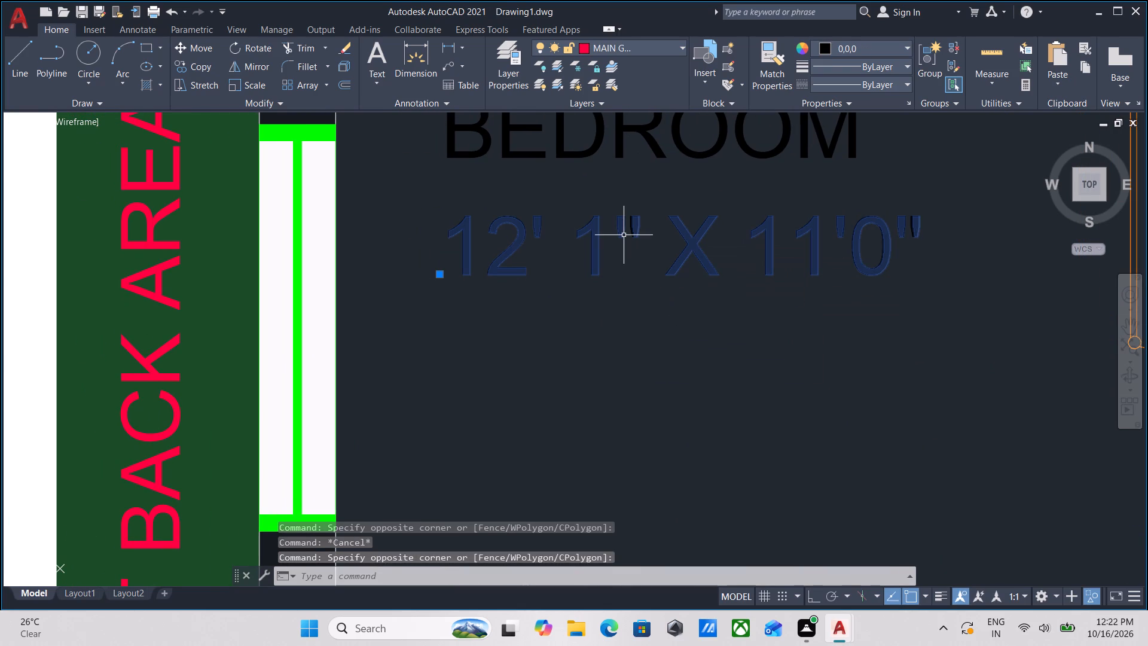
{"action": "type", "text": "CO"}
{"action": "key", "text": "Return"}
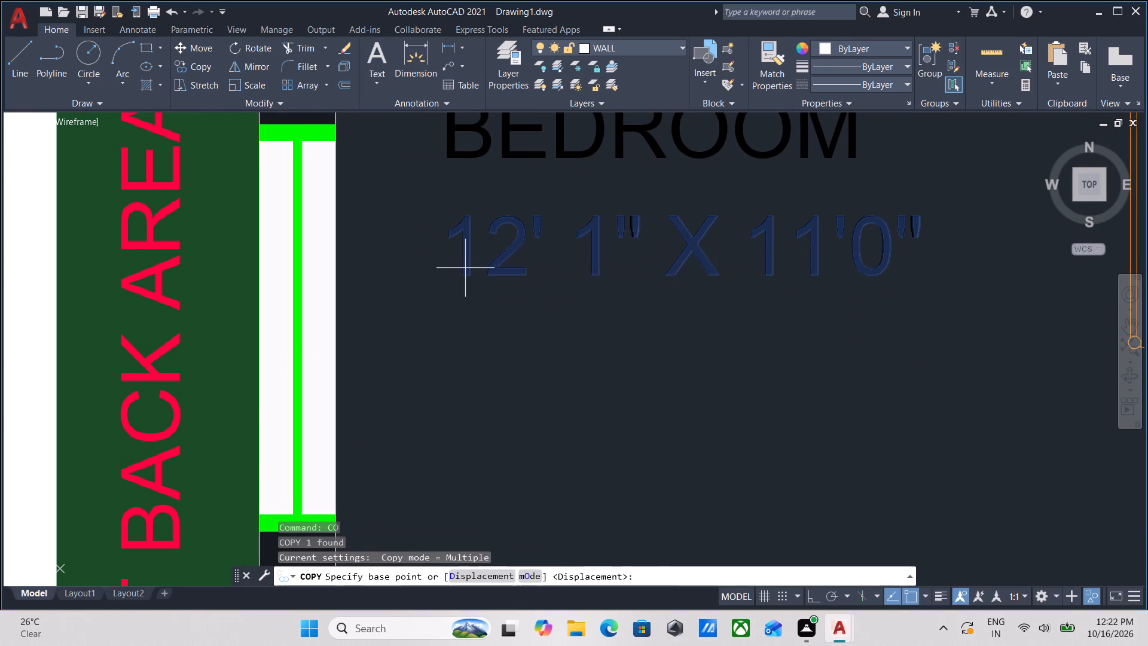
{"action": "left_click", "coordinate": [465, 268]}
{"action": "scroll", "coordinate": [699, 345], "scroll_direction": "down", "scroll_amount": 1}
{"action": "middle_click_drag", "start_coordinate": [698, 343], "coordinate": [486, 293]}
{"action": "scroll", "coordinate": [692, 327], "scroll_direction": "down", "scroll_amount": 1}
{"action": "middle_click_drag", "start_coordinate": [712, 330], "coordinate": [494, 293]}
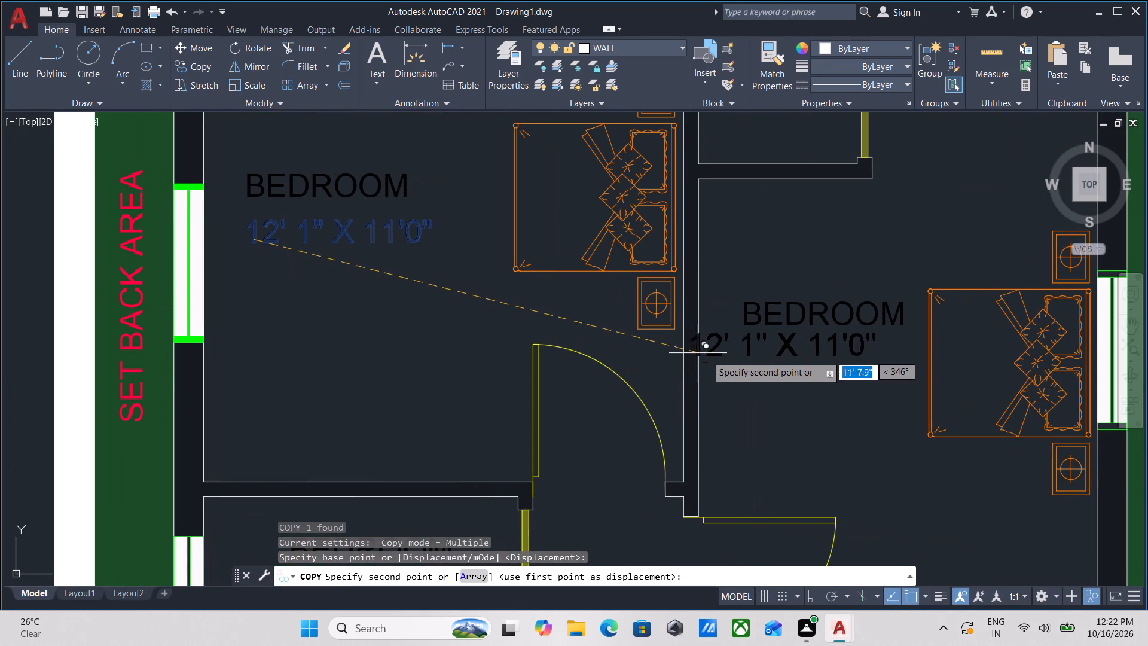
{"action": "left_click", "coordinate": [747, 360]}
Place further room-size text copies beneath the BEDROOM labels in the small room above the stairs and beside the L-shaped sofa.
{"action": "middle_click_drag", "start_coordinate": [755, 261], "coordinate": [755, 267]}
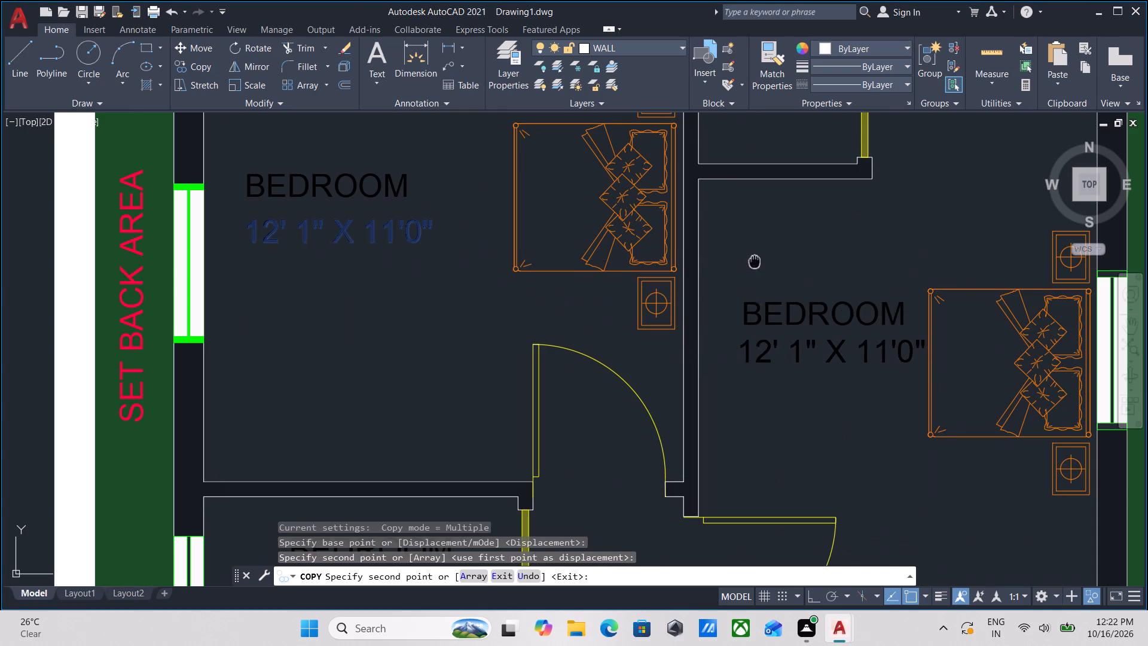
{"action": "middle_click_drag", "start_coordinate": [755, 267], "coordinate": [761, 403]}
{"action": "scroll", "coordinate": [761, 402], "scroll_direction": "down", "scroll_amount": 1}
{"action": "middle_click_drag", "start_coordinate": [733, 354], "coordinate": [807, 202]}
{"action": "middle_click_drag", "start_coordinate": [654, 391], "coordinate": [740, 284]}
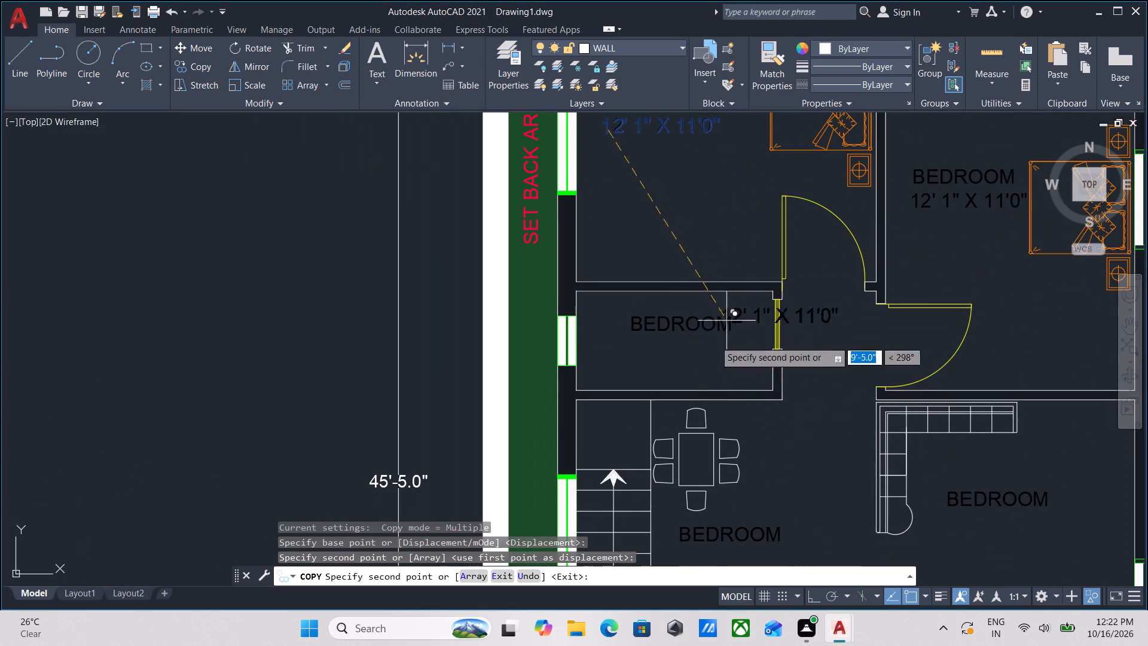
{"action": "left_click", "coordinate": [631, 359]}
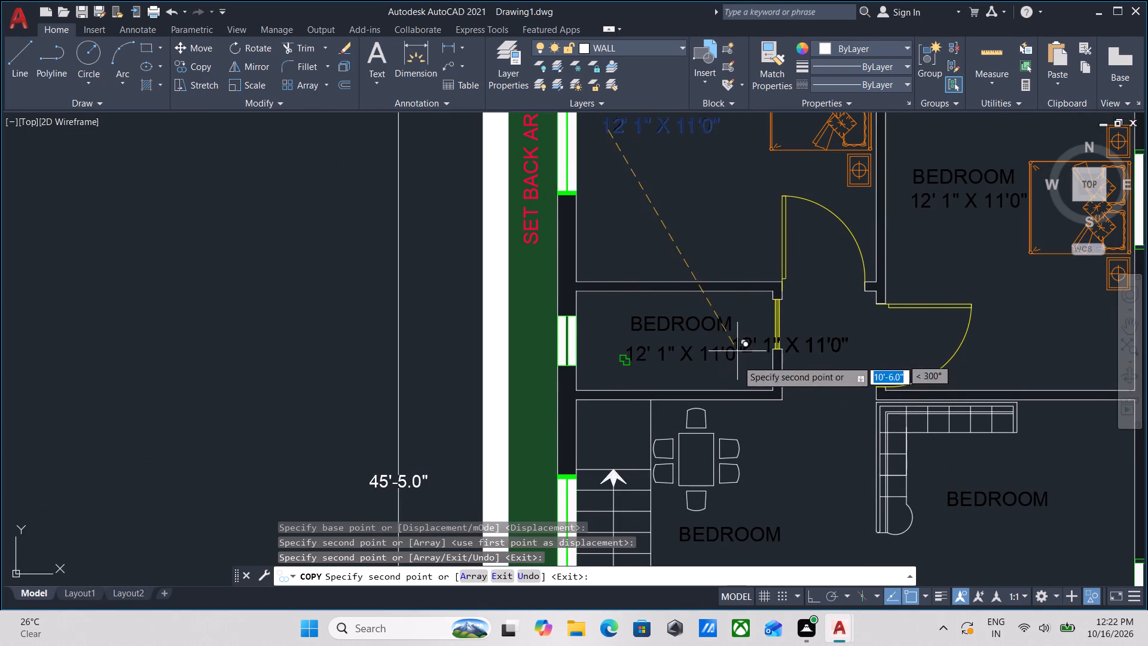
{"action": "middle_click_drag", "start_coordinate": [735, 380], "coordinate": [712, 218]}
{"action": "middle_click_drag", "start_coordinate": [811, 360], "coordinate": [625, 334]}
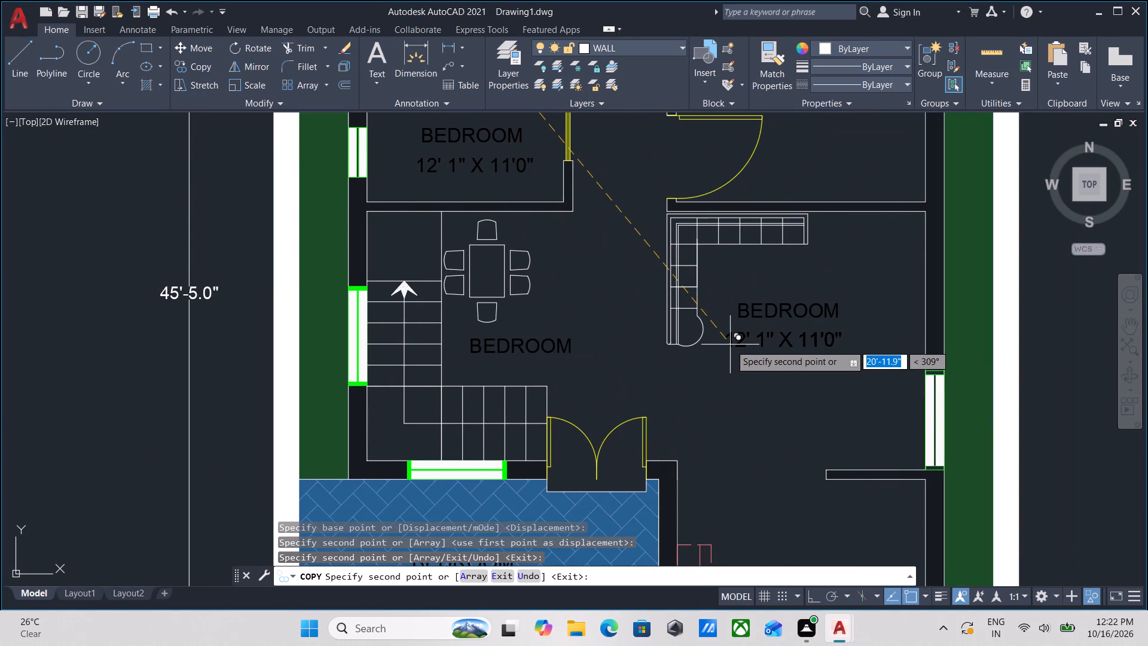
{"action": "left_click", "coordinate": [731, 345]}
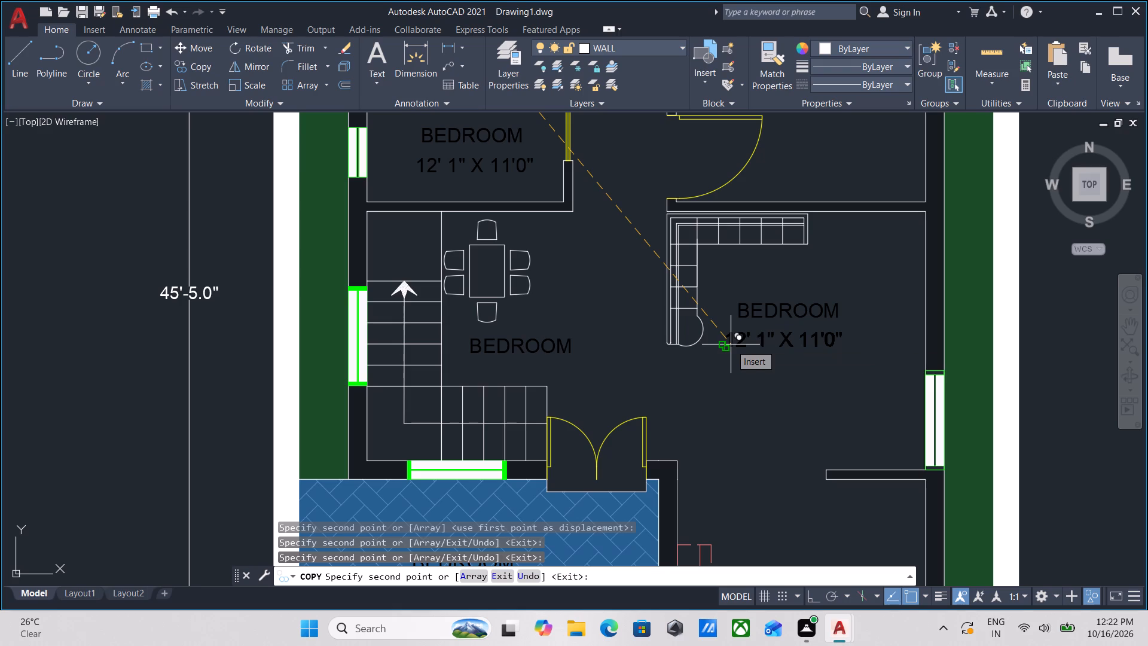
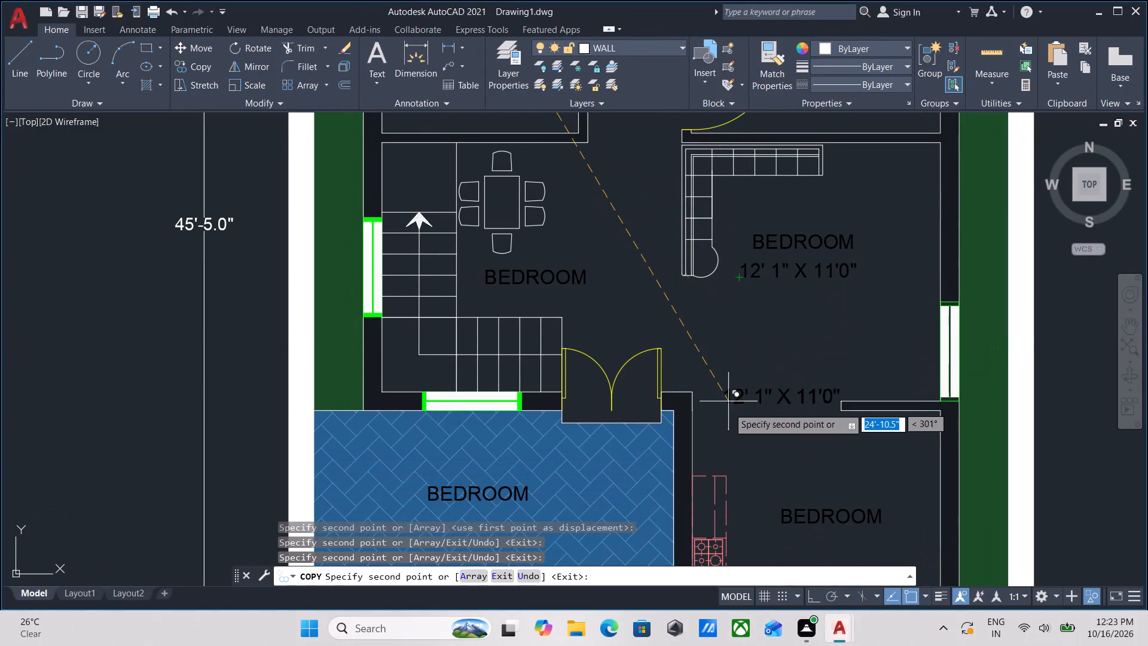
Change the room-size text beneath the right-hand bedroom's BEDROOM label to 10' 1" X 15'4".
{"action": "scroll", "coordinate": [728, 408], "scroll_direction": "down", "scroll_amount": 1}
{"action": "middle_click_drag", "start_coordinate": [728, 408], "coordinate": [670, 534]}
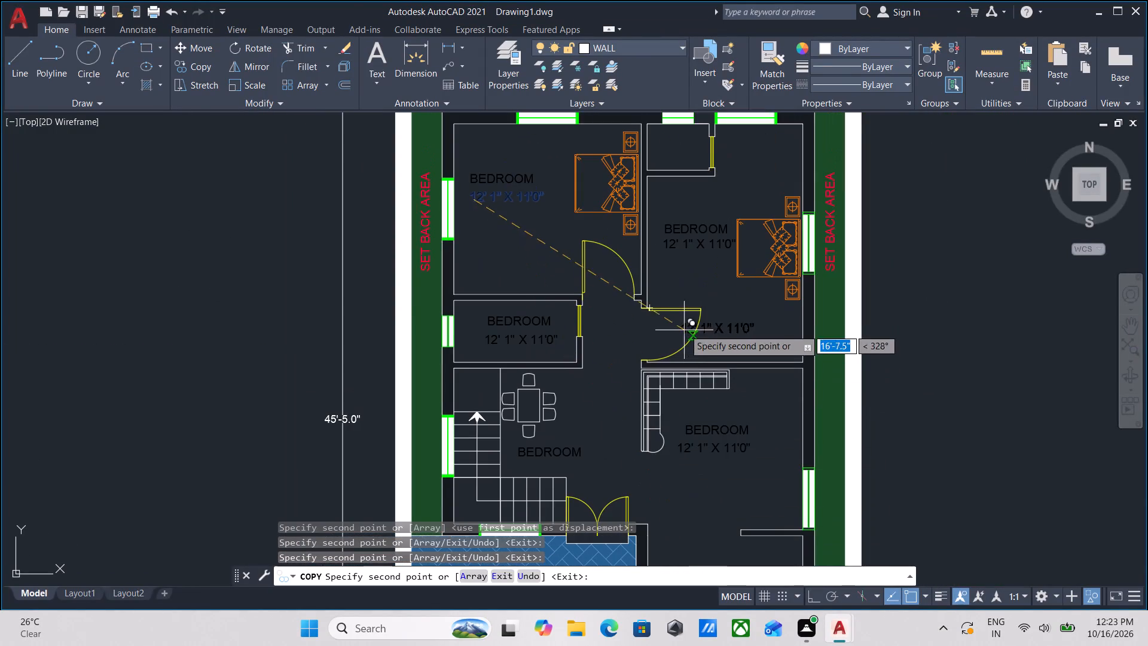
{"action": "middle_click_drag", "start_coordinate": [684, 325], "coordinate": [672, 383]}
{"action": "scroll", "coordinate": [651, 332], "scroll_direction": "up", "scroll_amount": 1}
{"action": "scroll", "coordinate": [670, 316], "scroll_direction": "down", "scroll_amount": 1}
{"action": "middle_click_drag", "start_coordinate": [670, 316], "coordinate": [679, 307]}
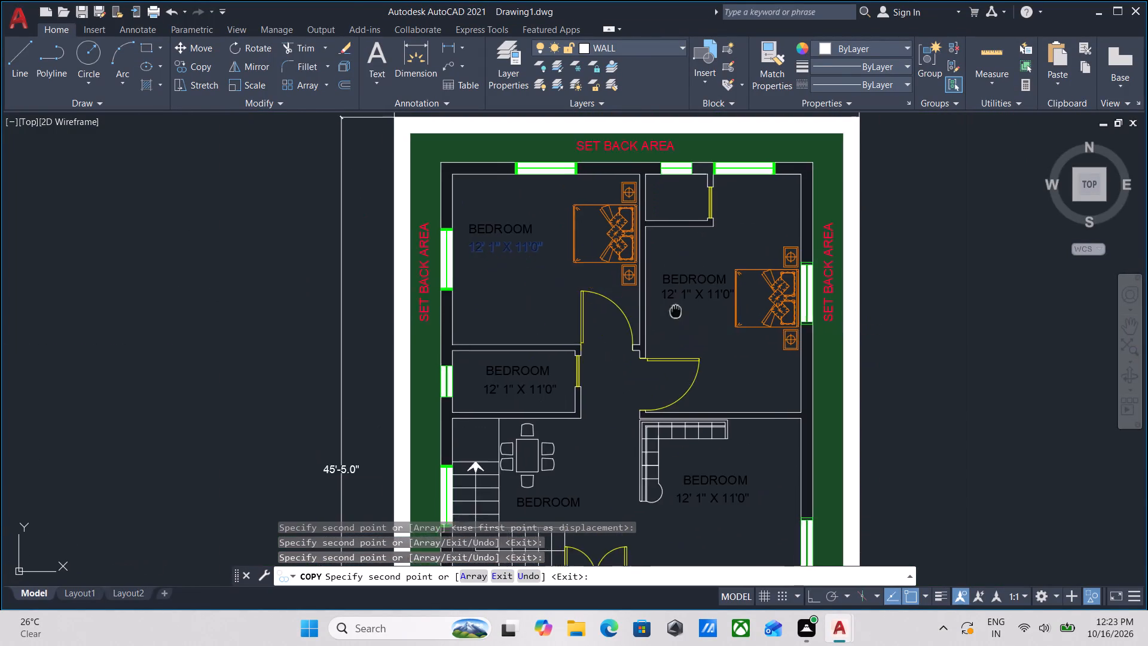
{"action": "middle_click_drag", "start_coordinate": [679, 307], "coordinate": [722, 150]}
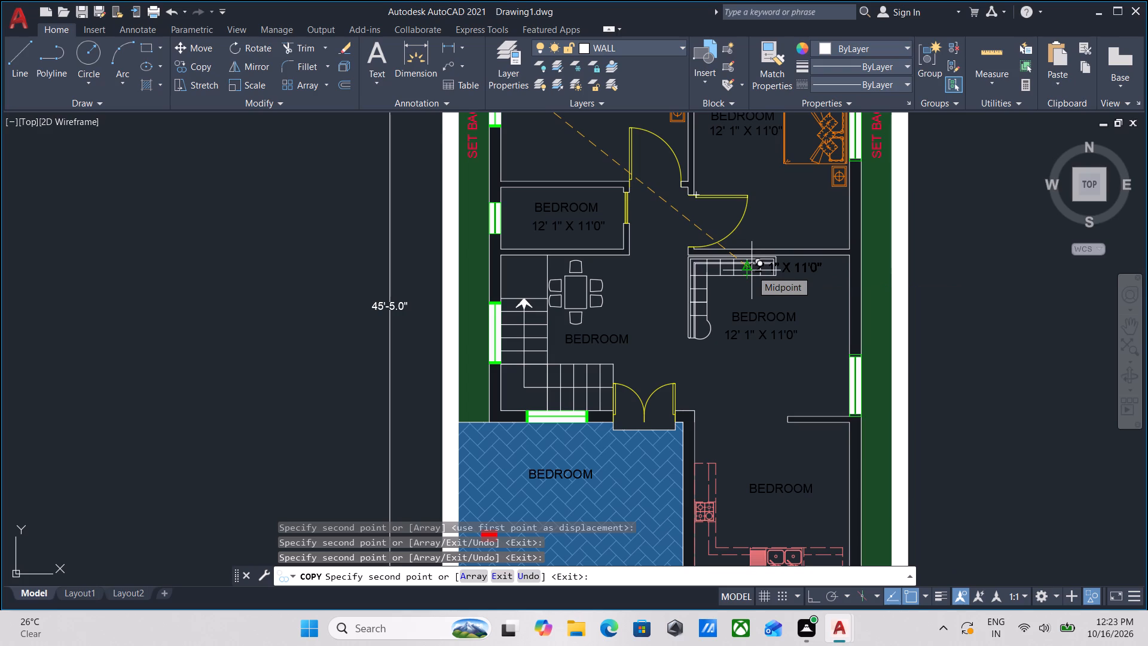
{"action": "middle_click_drag", "start_coordinate": [755, 240], "coordinate": [734, 369]}
{"action": "scroll", "coordinate": [696, 245], "scroll_direction": "up", "scroll_amount": 2}
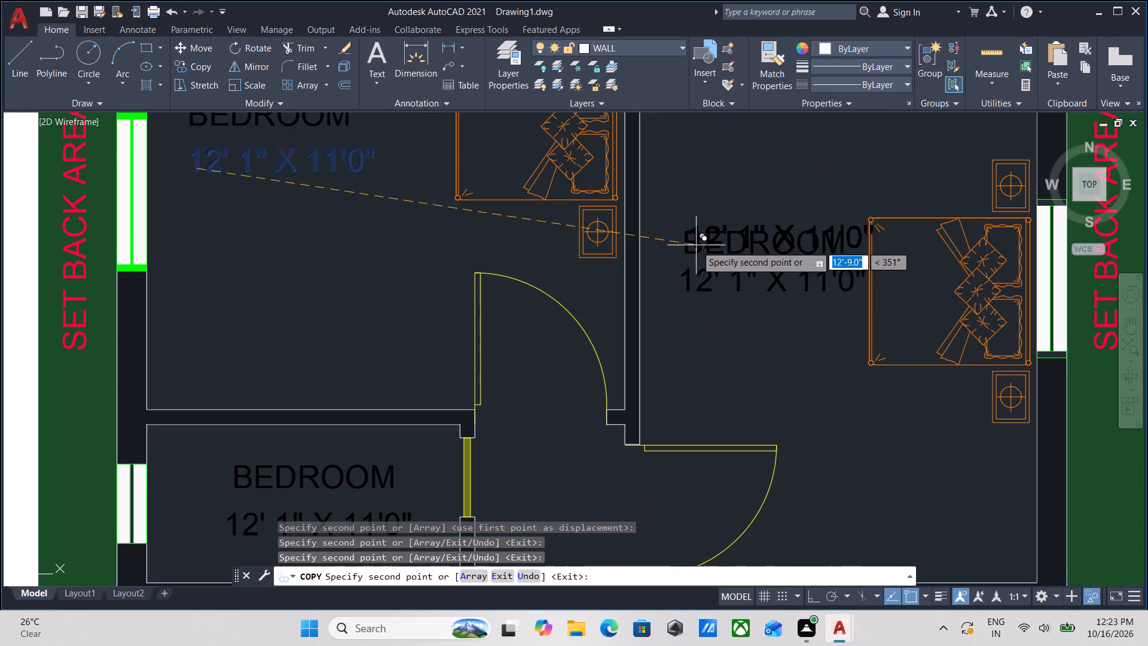
{"action": "key", "text": "Escape"}
{"action": "double_click", "coordinate": [701, 281]}
{"action": "left_click", "coordinate": [703, 280]}
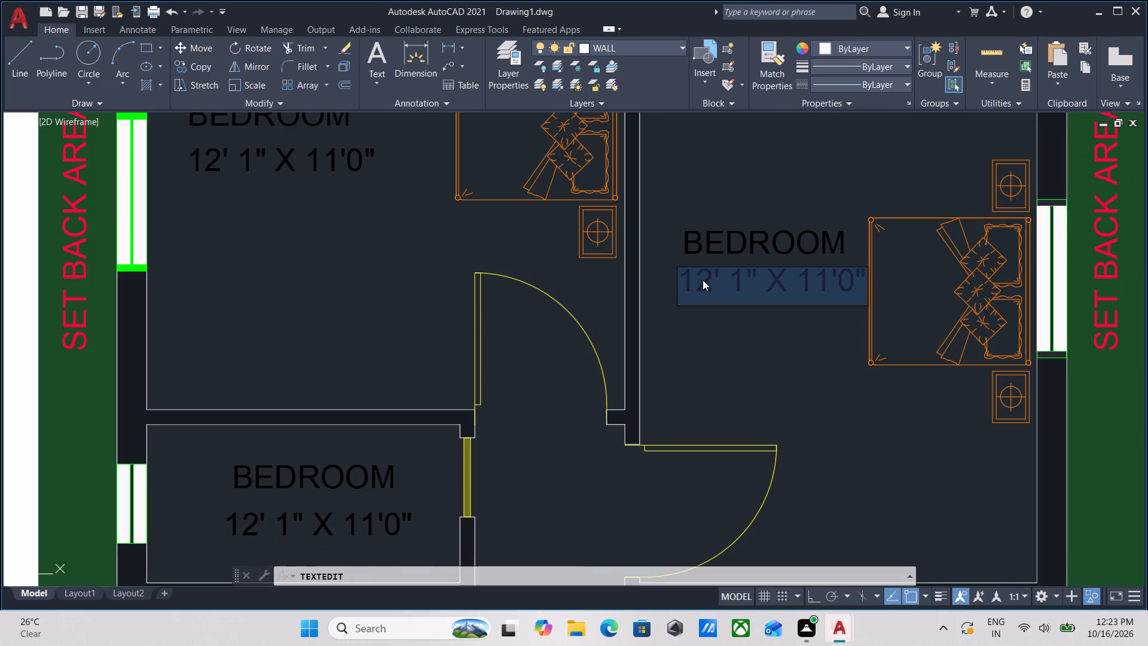
{"action": "left_click", "coordinate": [707, 278]}
{"action": "key", "text": "BackSpace"}
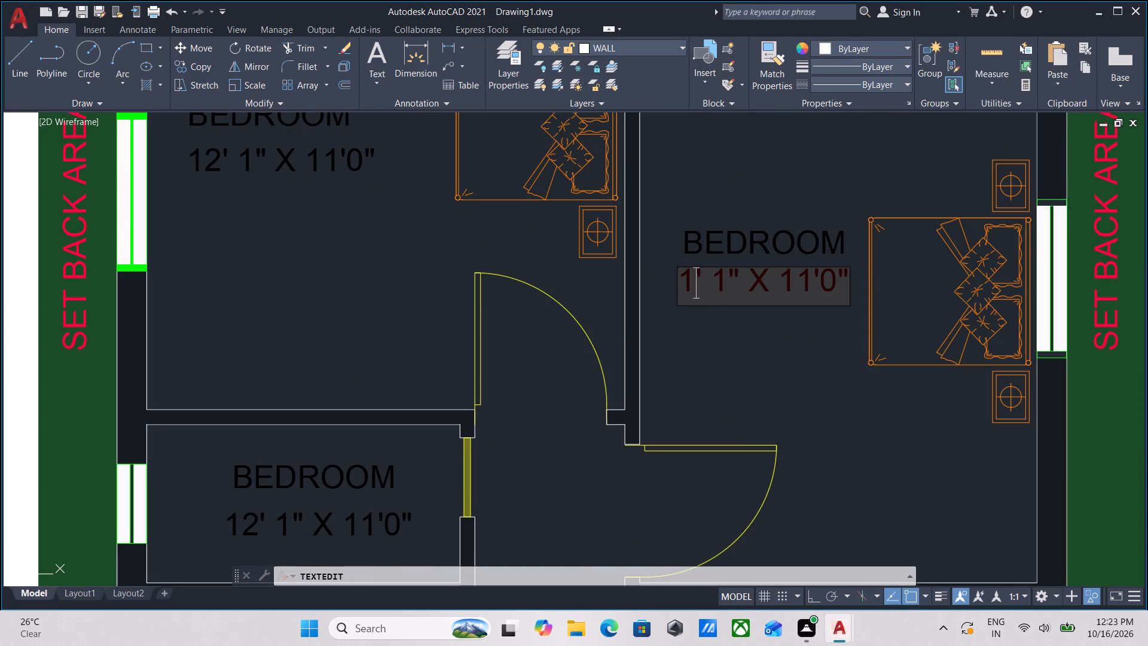
{"action": "key", "text": "0"}
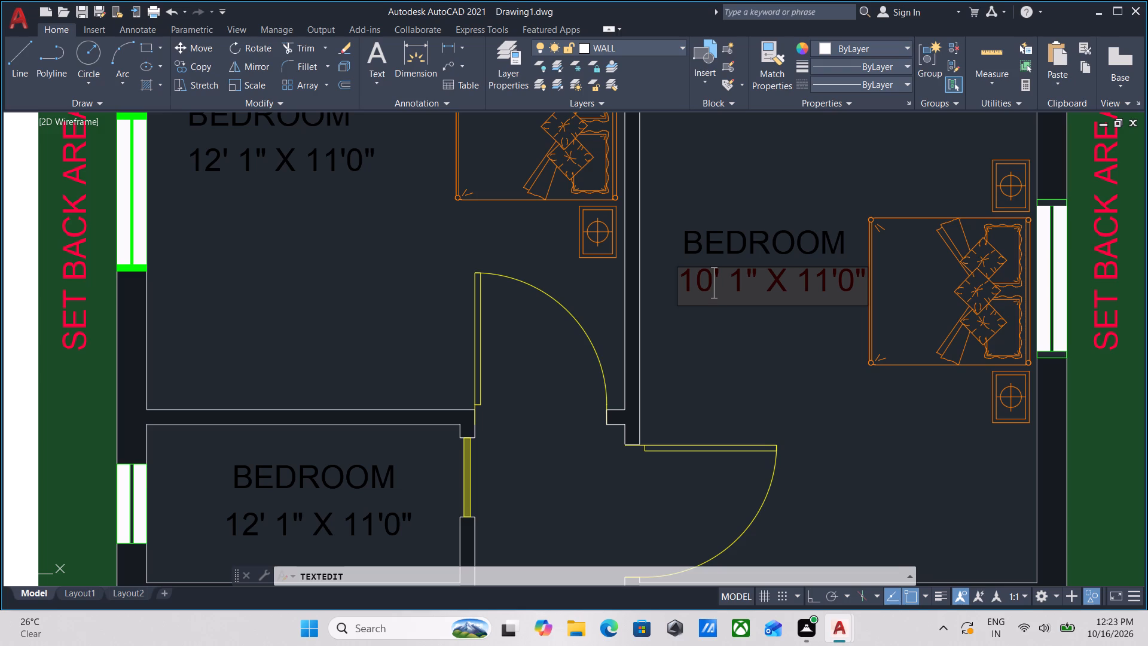
{"action": "left_click", "coordinate": [825, 279]}
{"action": "key", "text": "BackSpace"}
{"action": "key", "text": "BackSpace"}
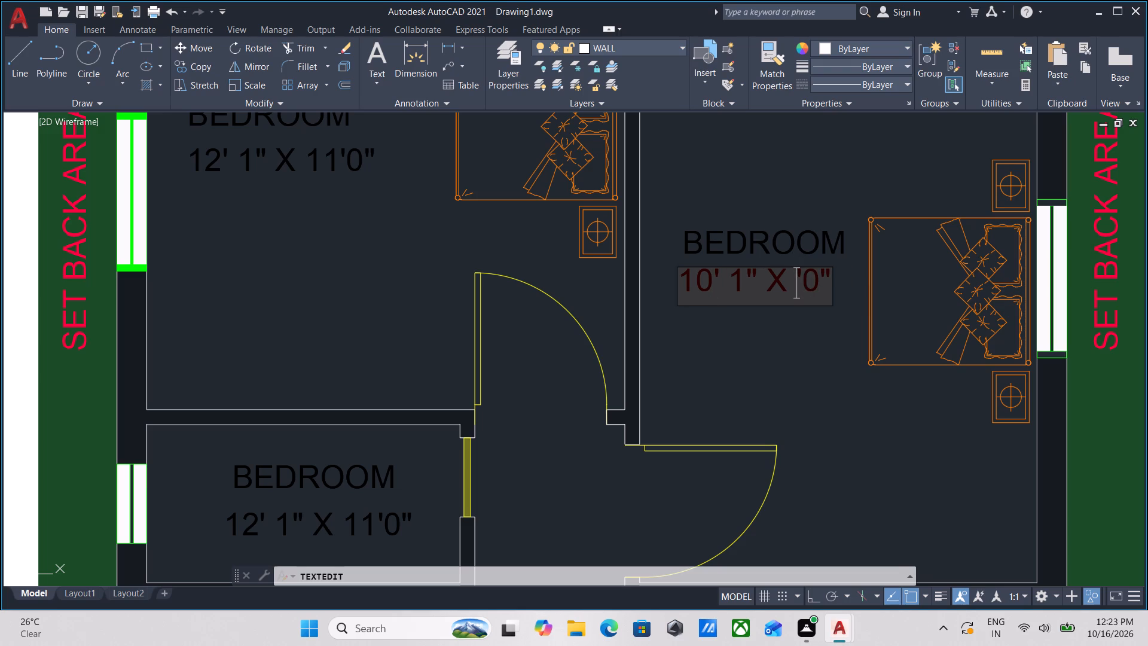
{"action": "type", "text": "15"}
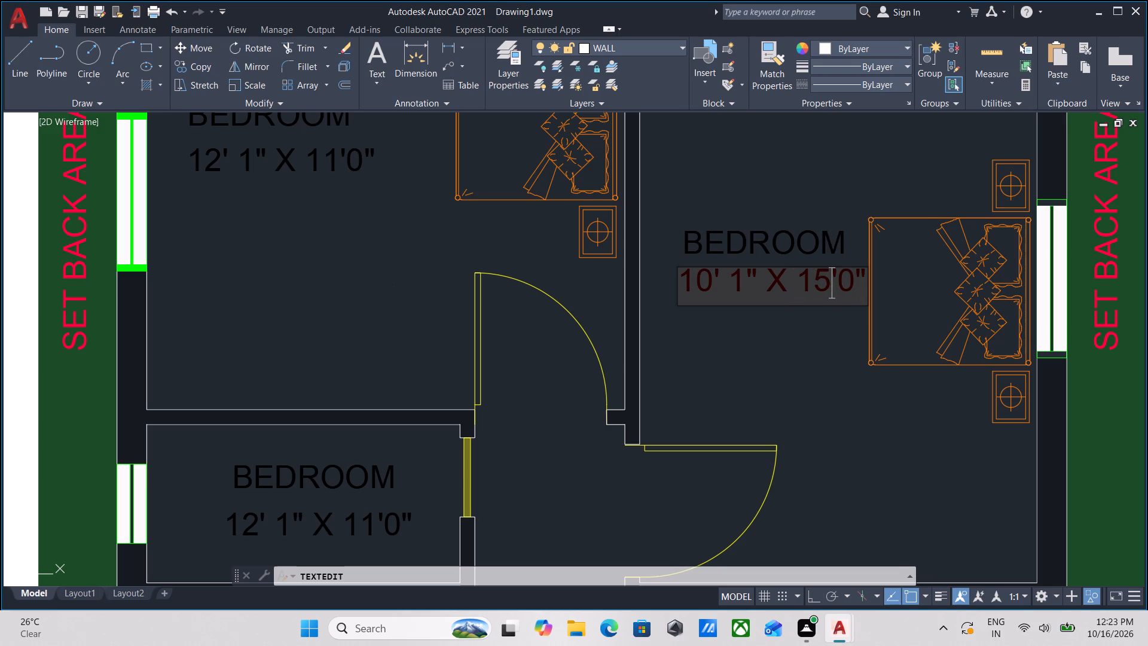
{"action": "left_click", "coordinate": [853, 287]}
{"action": "key", "text": "BackSpace"}
{"action": "key", "text": "4"}
{"action": "key", "text": "Return"}
{"action": "key", "text": "Return"}
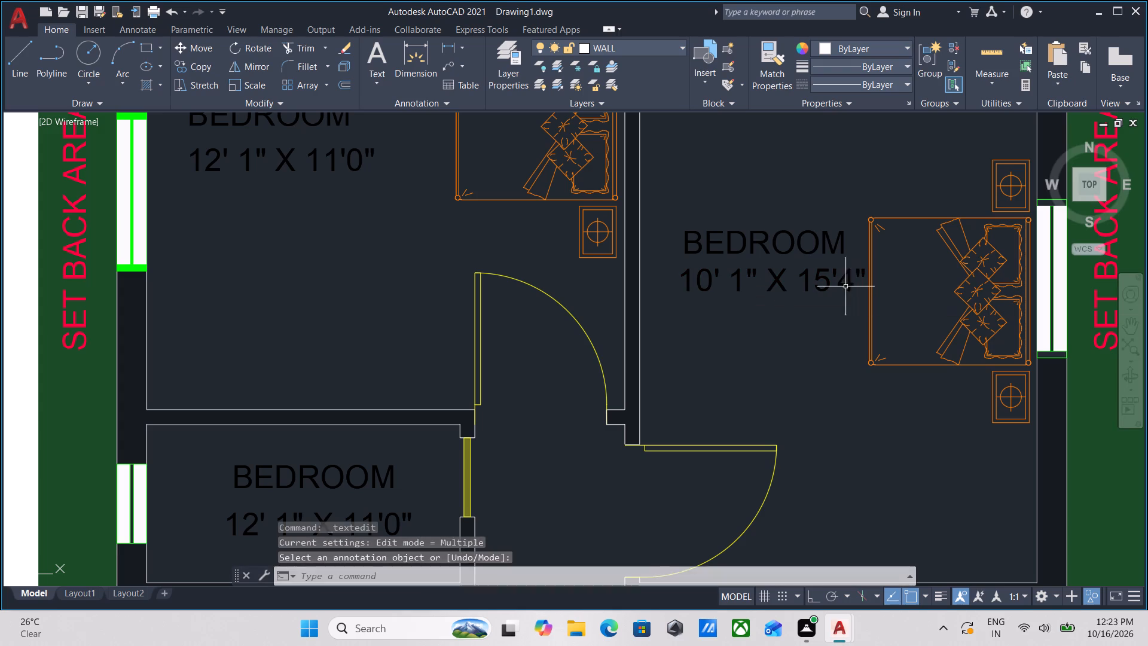
Copy the right-hand bedroom's BEDROOM label up into the small enclosed room at the top of that bedroom.
{"action": "scroll", "coordinate": [760, 324], "scroll_direction": "down", "scroll_amount": 1}
{"action": "middle_click_drag", "start_coordinate": [760, 324], "coordinate": [726, 334]}
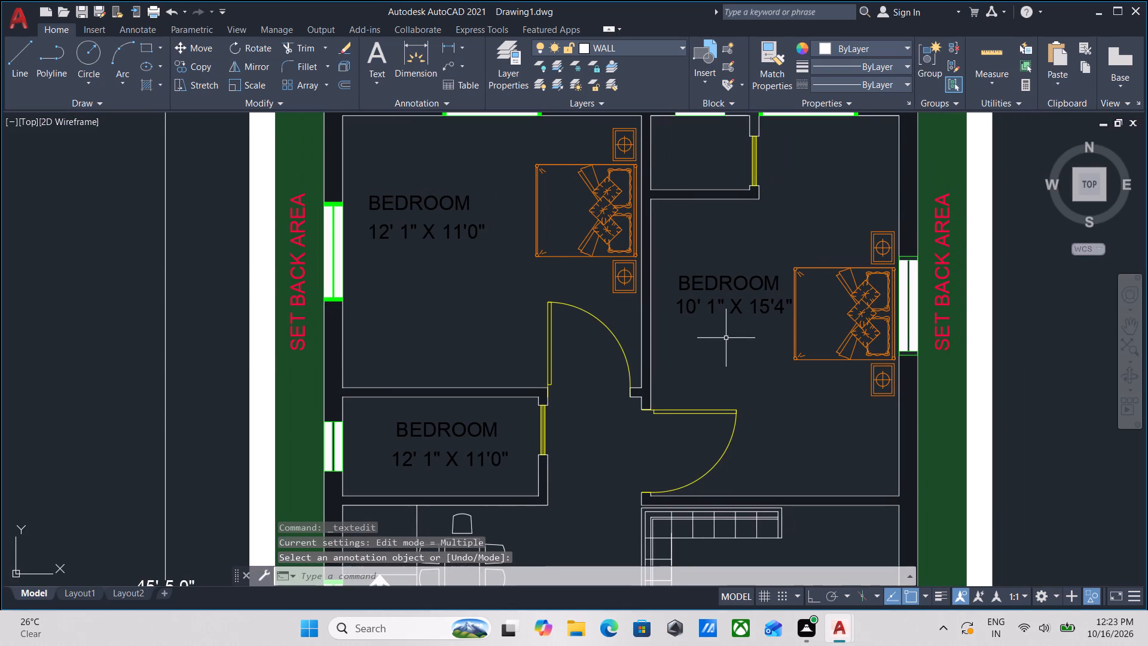
{"action": "middle_click_drag", "start_coordinate": [725, 339], "coordinate": [714, 388]}
{"action": "scroll", "coordinate": [725, 339], "scroll_direction": "down", "scroll_amount": 1}
{"action": "scroll", "coordinate": [695, 353], "scroll_direction": "up", "scroll_amount": 2}
{"action": "left_click_drag", "start_coordinate": [702, 309], "coordinate": [691, 323]}
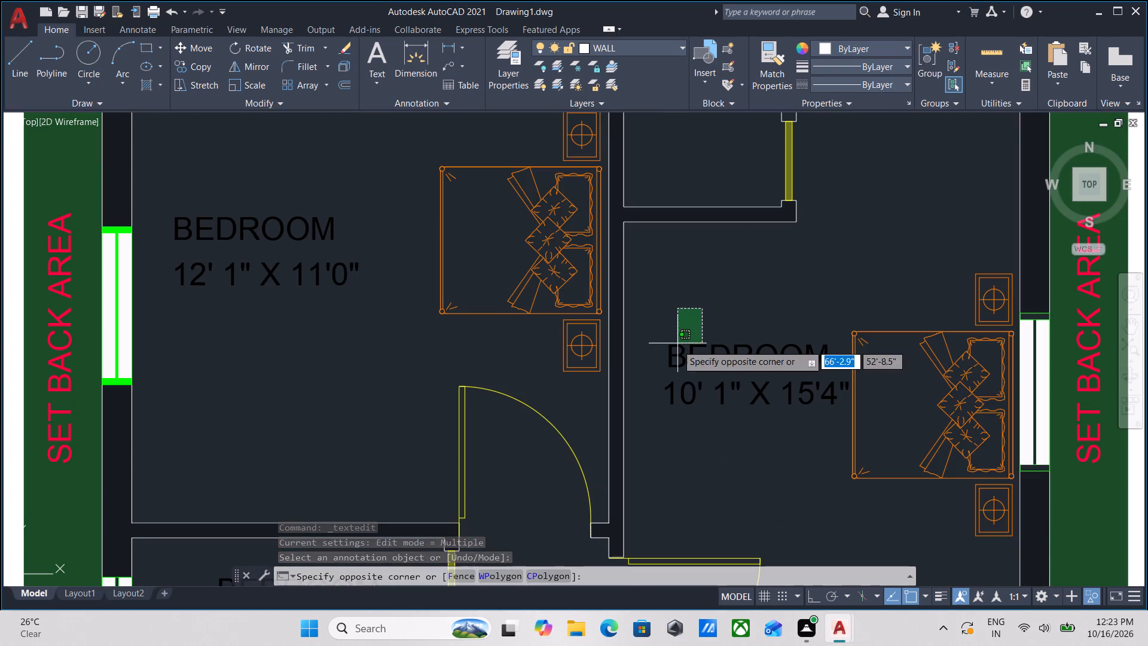
{"action": "left_click", "coordinate": [676, 349]}
{"action": "middle_click_drag", "start_coordinate": [690, 323], "coordinate": [673, 389]}
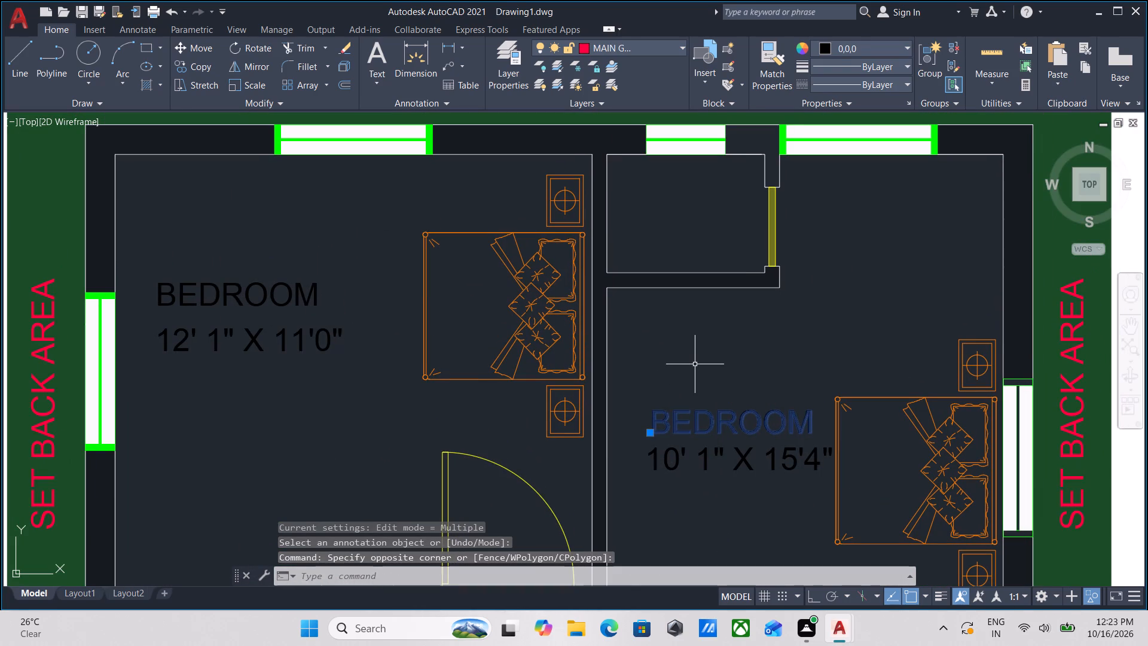
{"action": "middle_click_drag", "start_coordinate": [695, 364], "coordinate": [662, 403]}
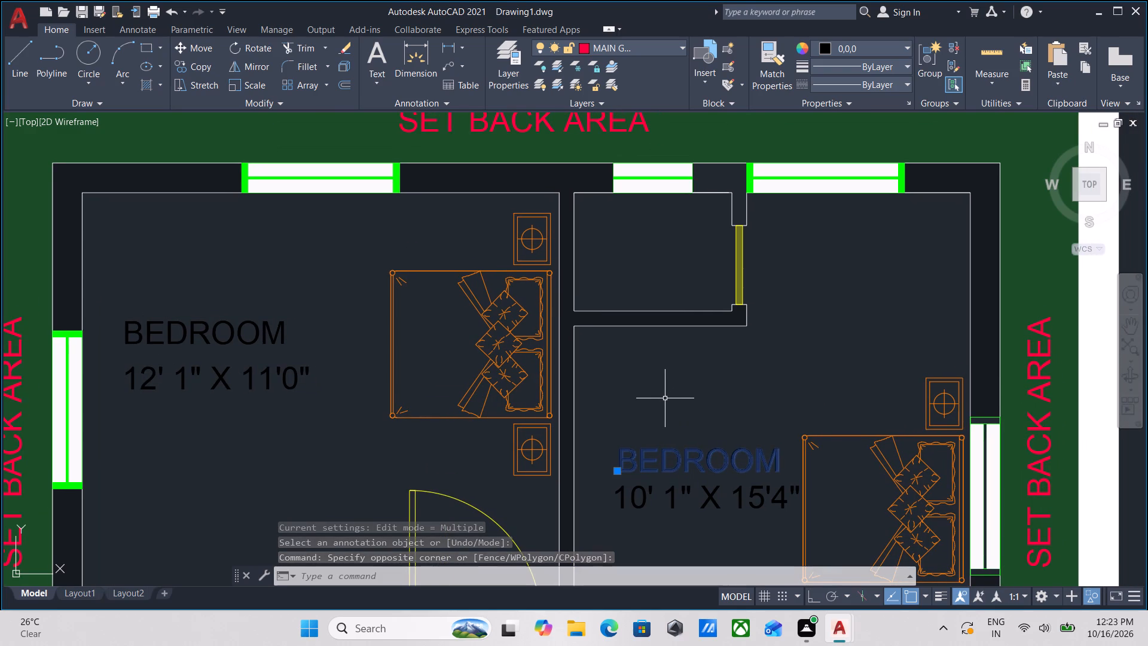
{"action": "type", "text": "CO"}
{"action": "key", "text": "Return"}
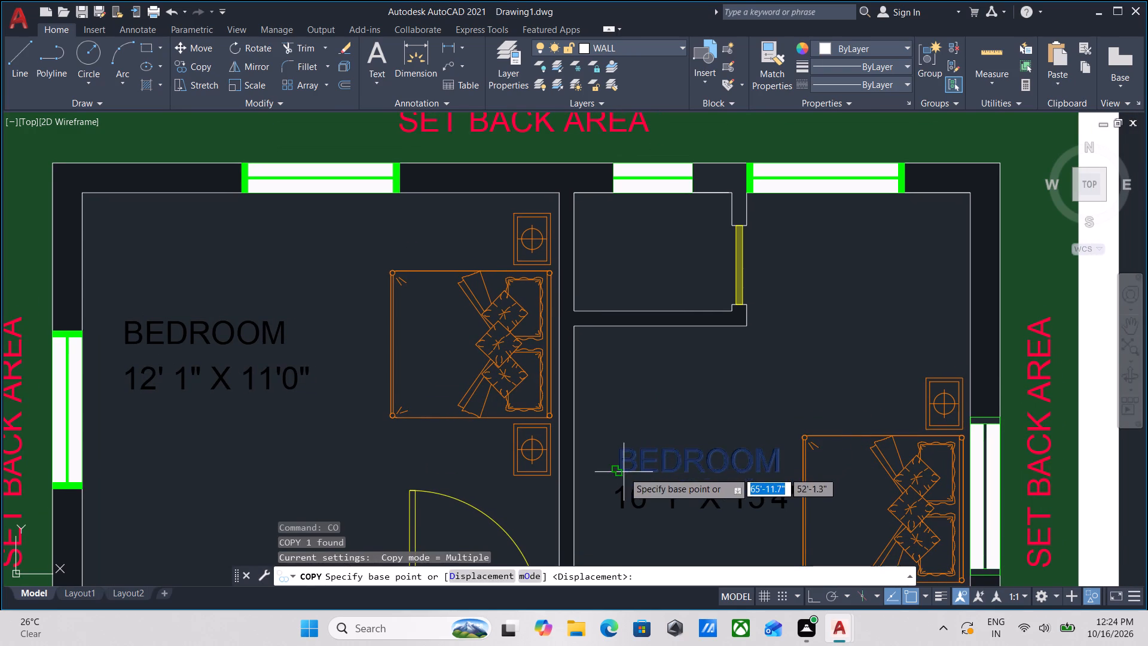
{"action": "left_click", "coordinate": [624, 472]}
{"action": "left_click", "coordinate": [584, 244]}
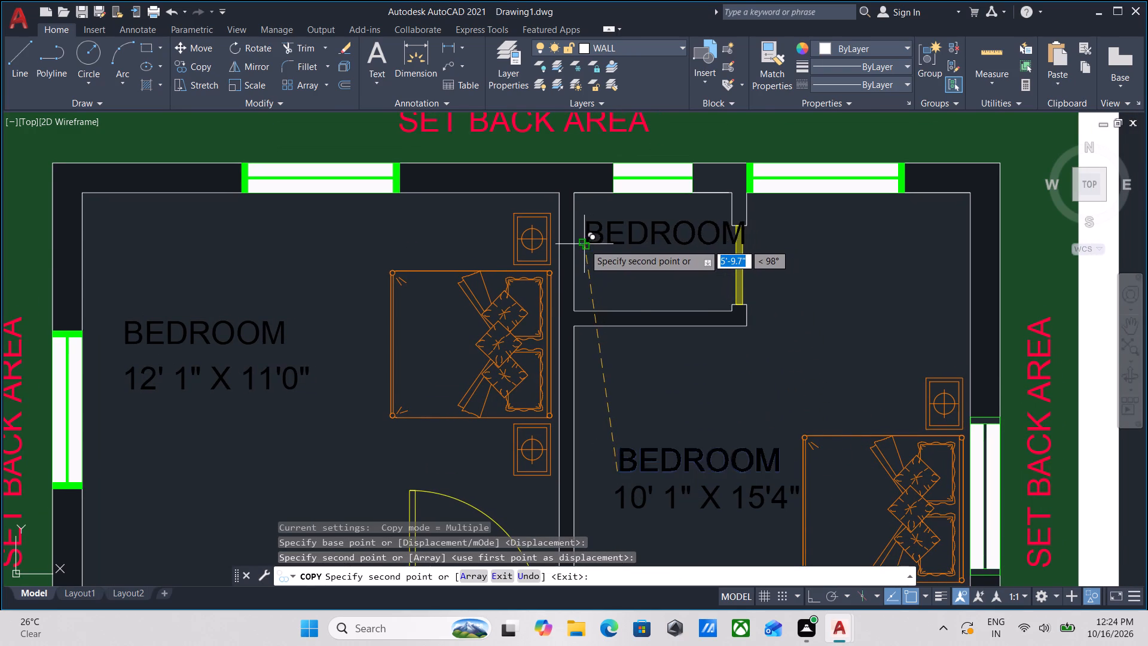
{"action": "key", "text": "Escape"}
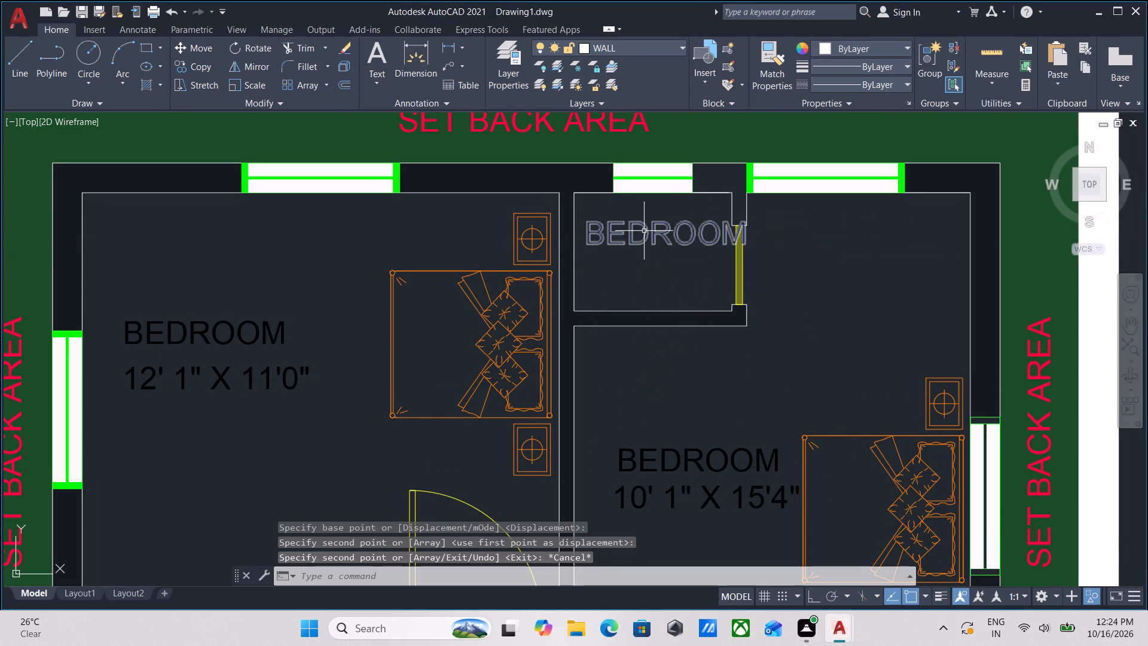
Change the copied label in the small room above the right-hand bedroom to TOILET.
{"action": "triple_click", "coordinate": [644, 231]}
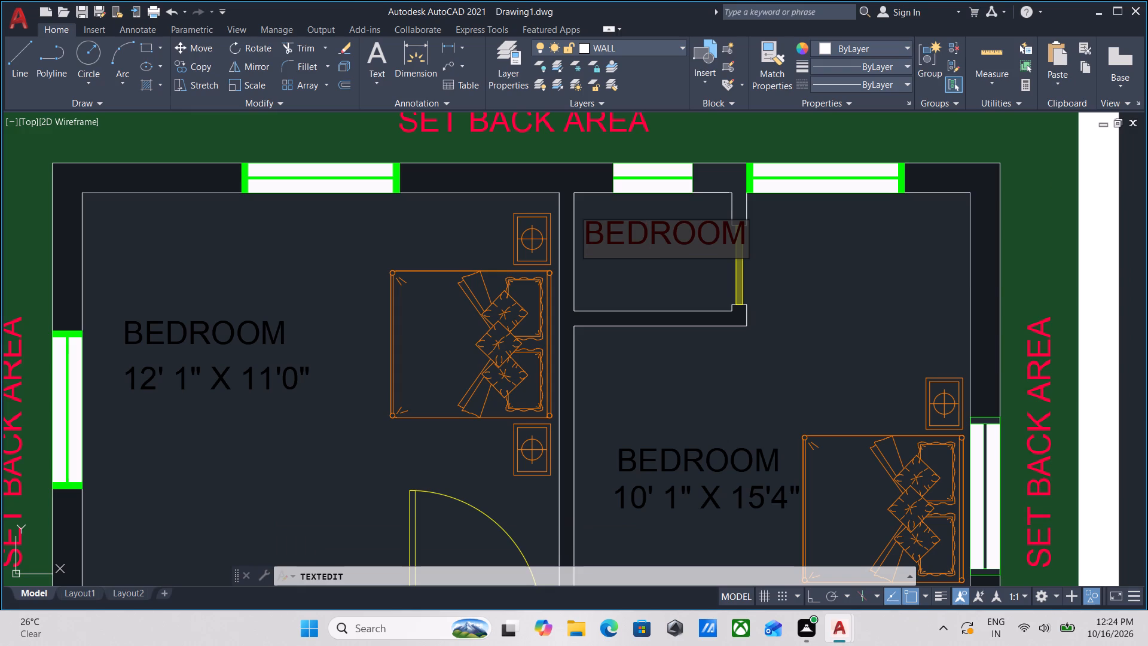
{"action": "left_click_drag", "start_coordinate": [744, 233], "coordinate": [583, 234]}
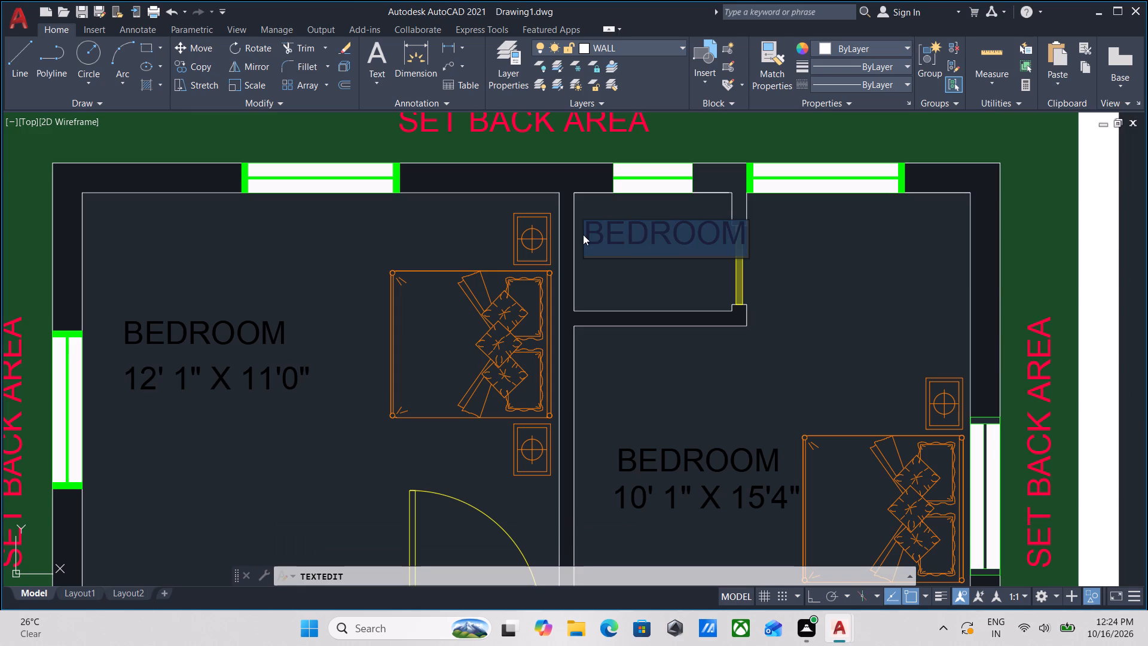
{"action": "type", "text": "TOI"}
{"action": "type", "text": "LER"}
{"action": "key", "text": "BackSpace"}
{"action": "key", "text": "t"}
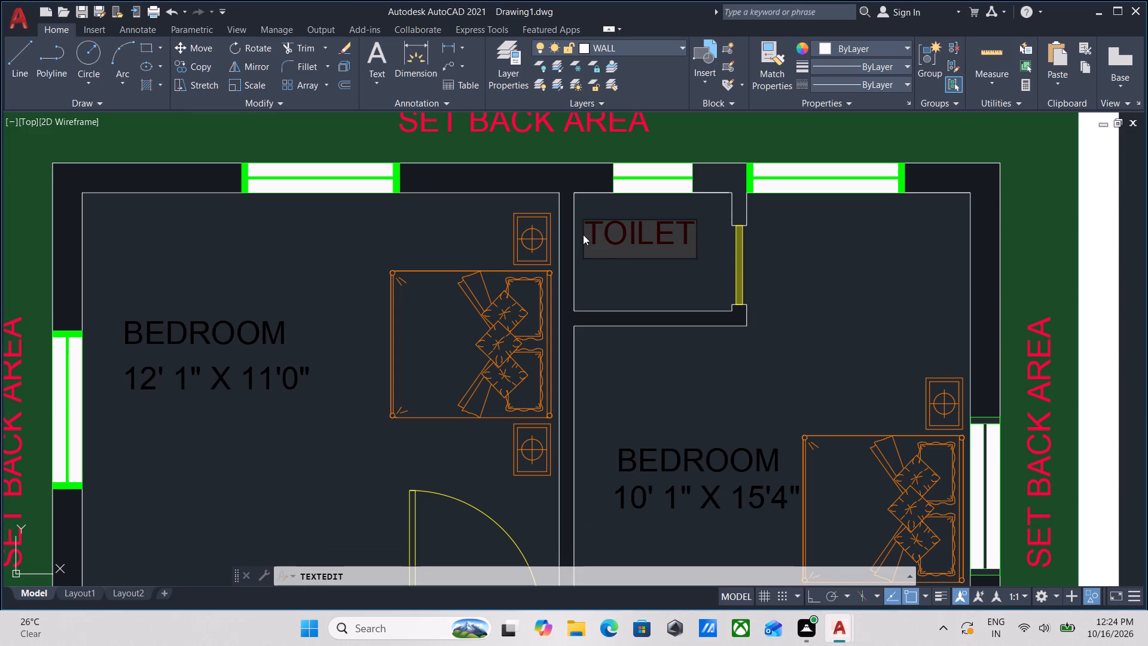
{"action": "key", "text": "Return"}
{"action": "key", "text": "Return"}
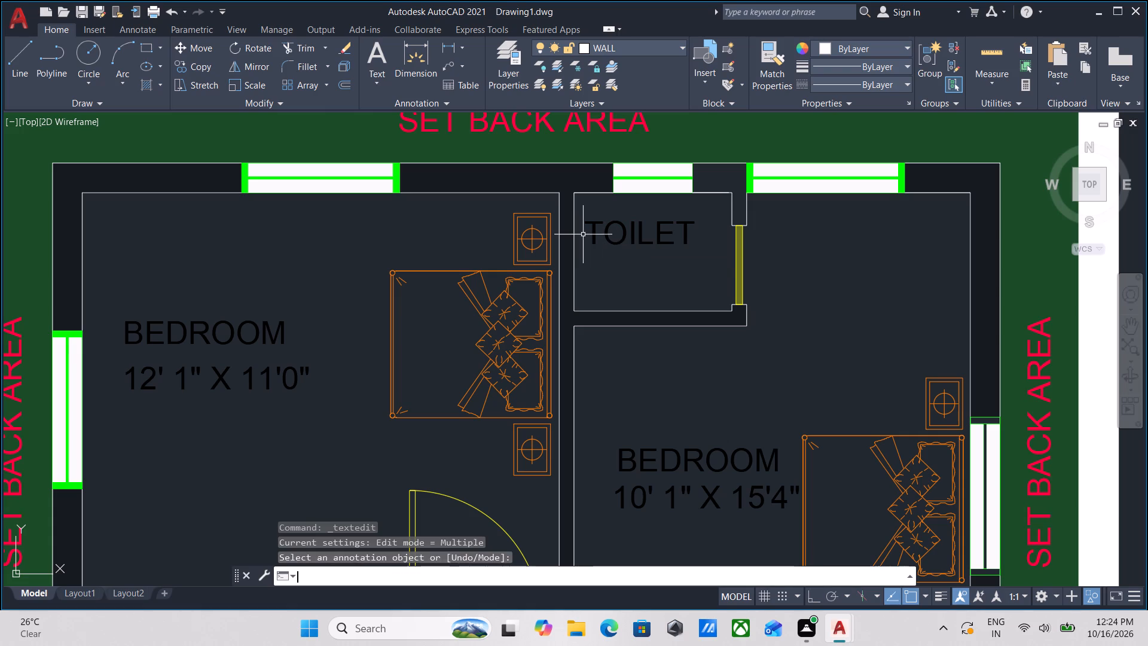
Copy the TOILET label directly beneath itself, about 1'-0" lower.
{"action": "scroll", "coordinate": [596, 238], "scroll_direction": "up", "scroll_amount": 1}
{"action": "left_click", "coordinate": [624, 276]}
{"action": "double_click", "coordinate": [575, 215]}
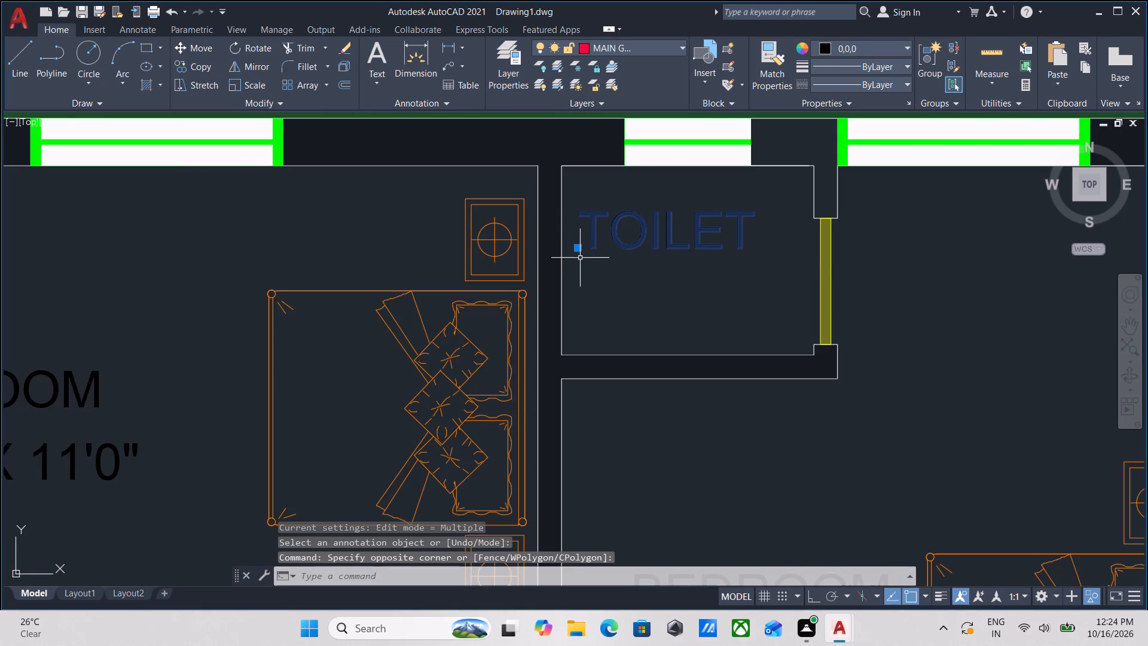
{"action": "middle_click_drag", "start_coordinate": [583, 248], "coordinate": [632, 206]}
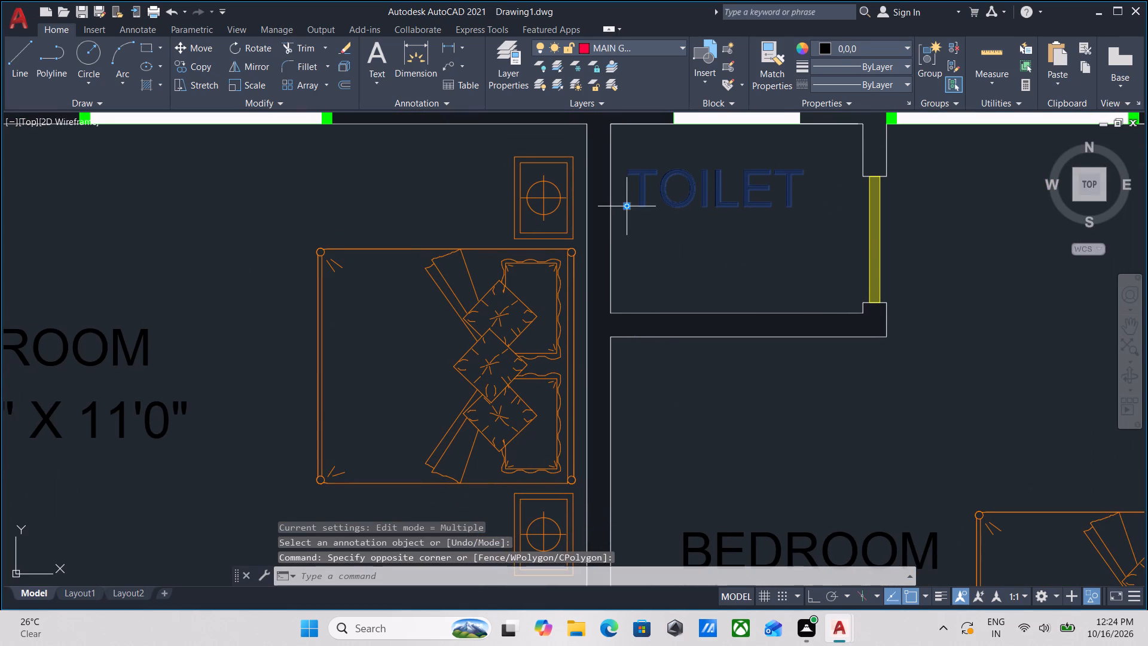
{"action": "type", "text": "CO"}
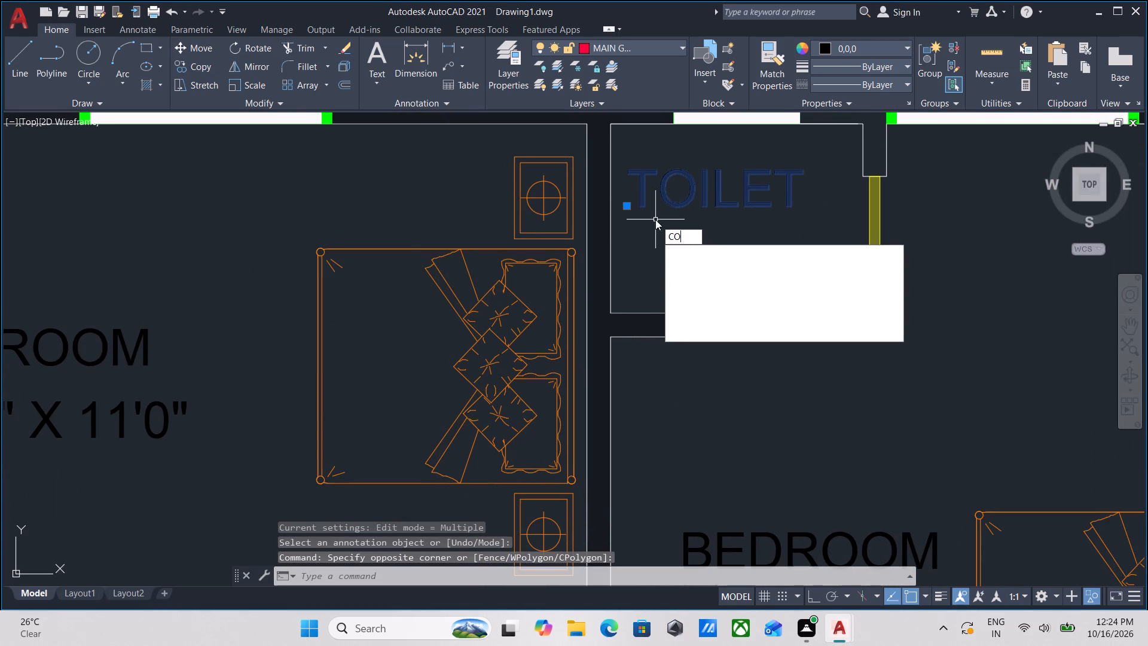
{"action": "key", "text": "Return"}
{"action": "left_click", "coordinate": [629, 206]}
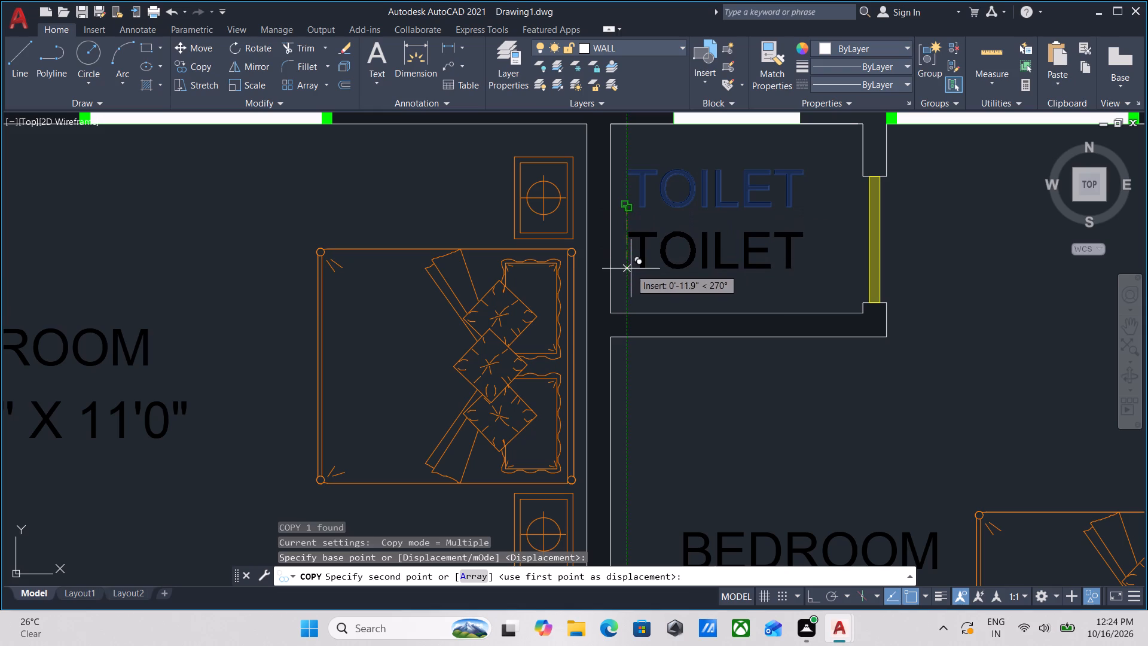
{"action": "left_click", "coordinate": [631, 268]}
{"action": "key", "text": "Escape"}
Change the lower TOILET copy in the small room above the right-hand bedroom to the size text 4'0"X3'0".
{"action": "double_click", "coordinate": [660, 240]}
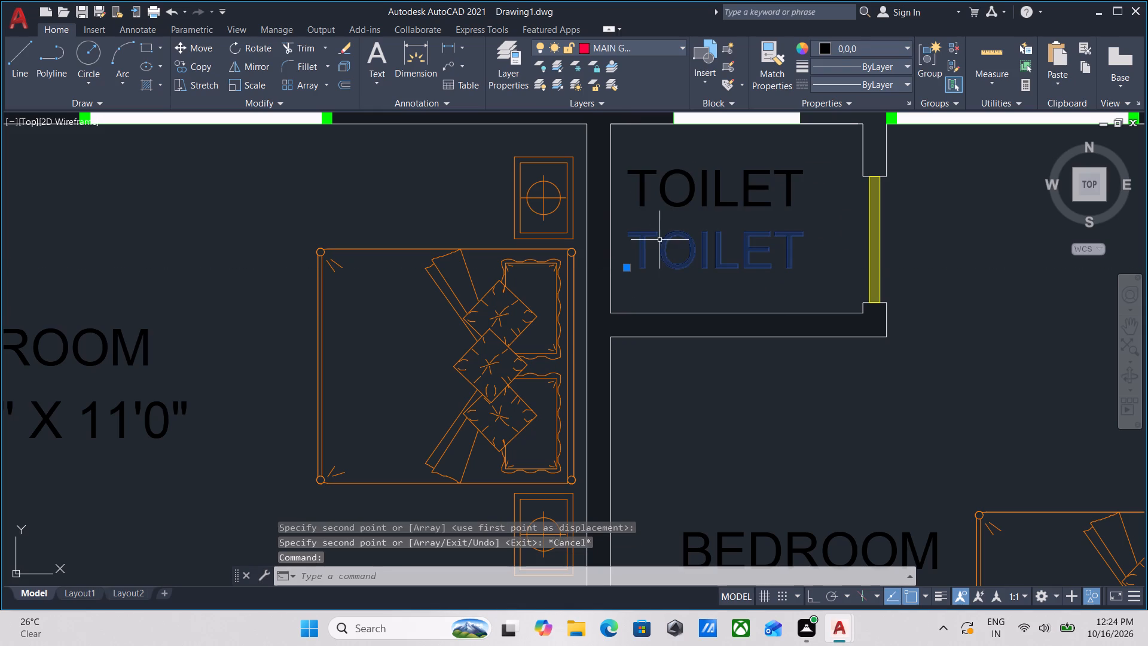
{"action": "double_click", "coordinate": [667, 243]}
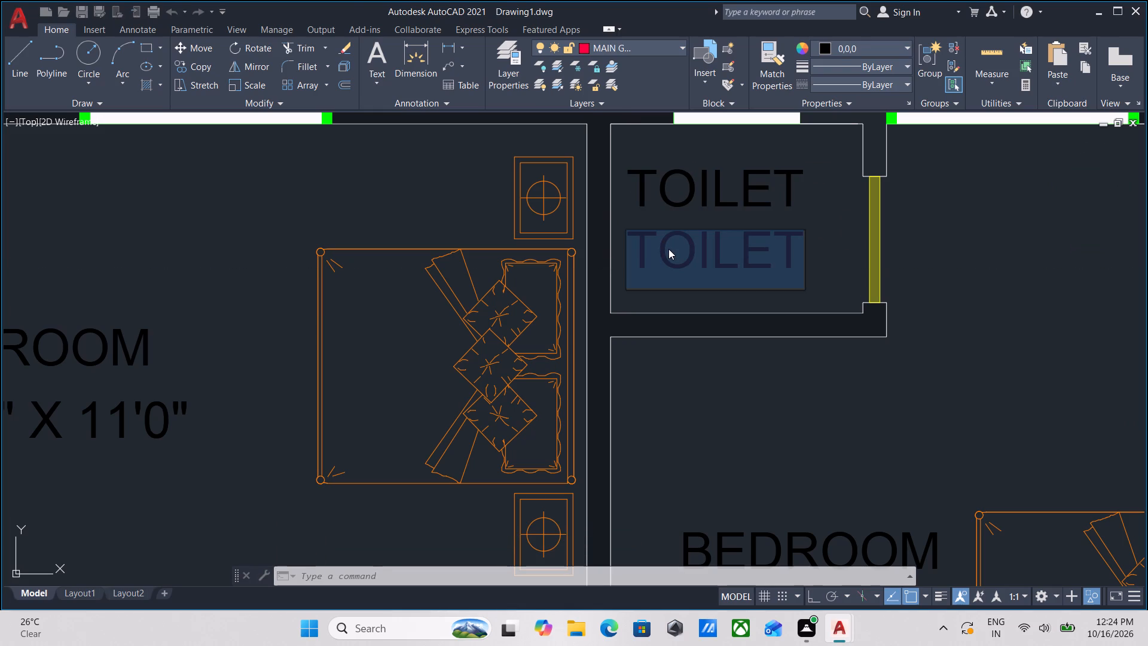
{"action": "key", "text": "BackSpace"}
{"action": "key", "text": "4"}
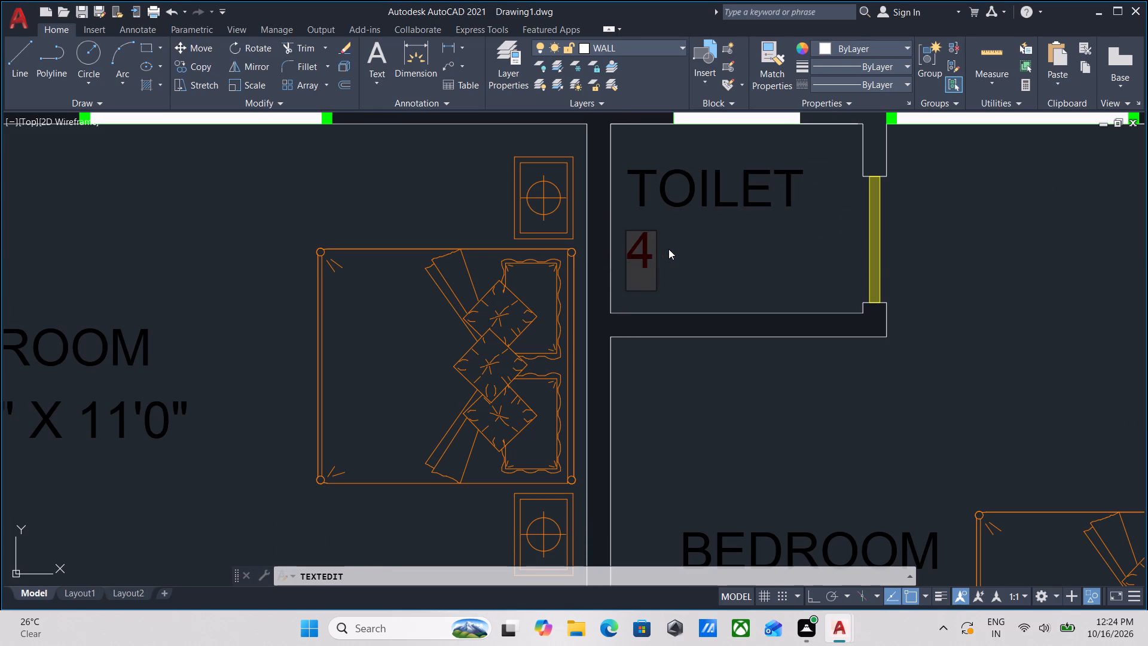
{"action": "key", "text": "apostrophe"}
{"action": "key", "text": "0"}
{"action": "key", "text": "shift+quotedbl"}
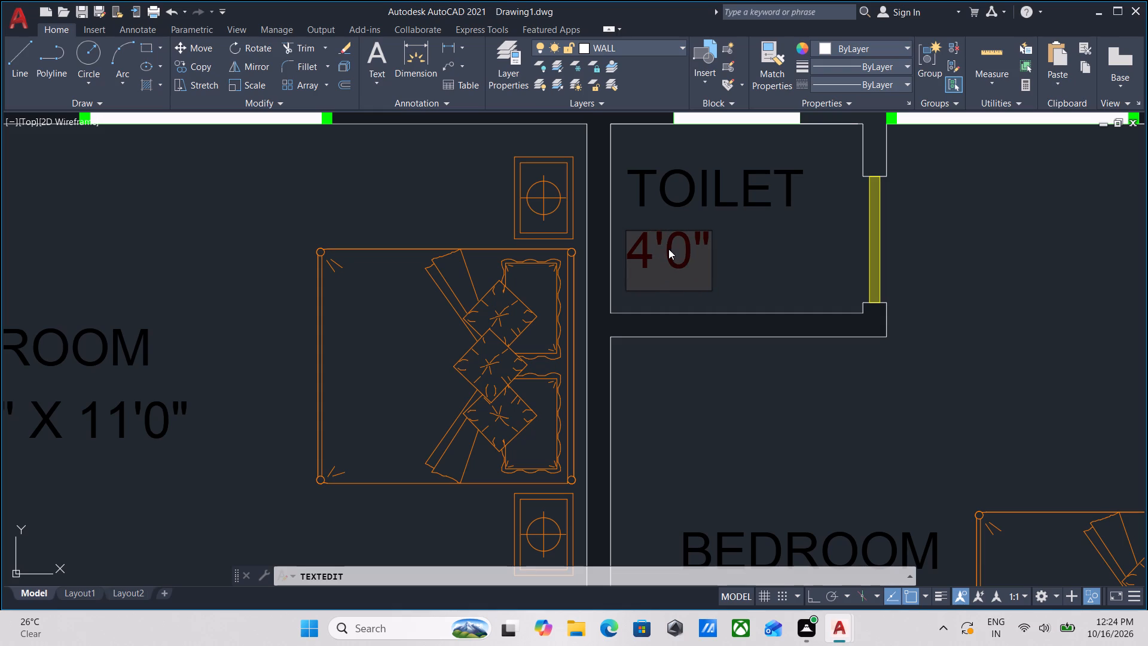
{"action": "key", "text": "x"}
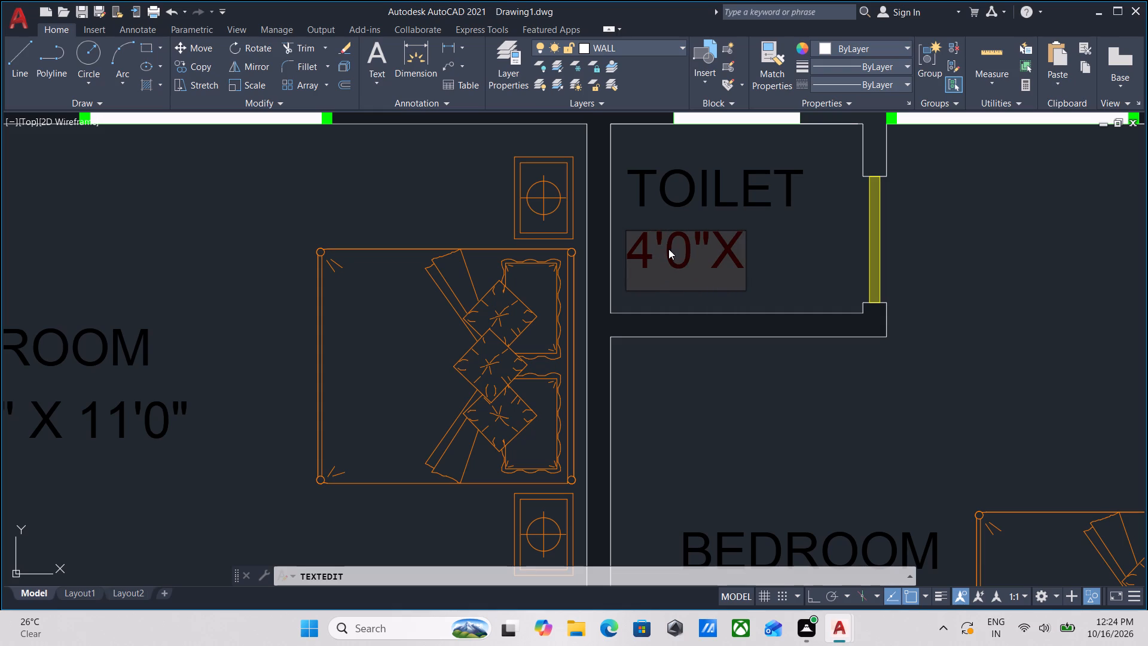
{"action": "type", "text": "3'"}
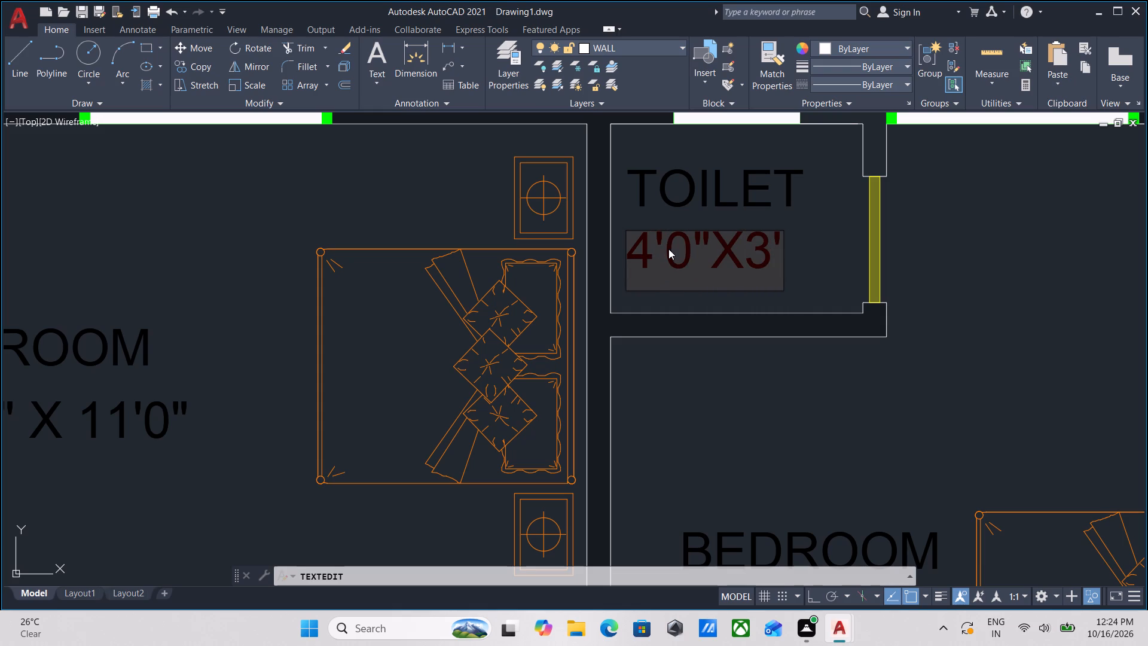
{"action": "type", "text": "0\""}
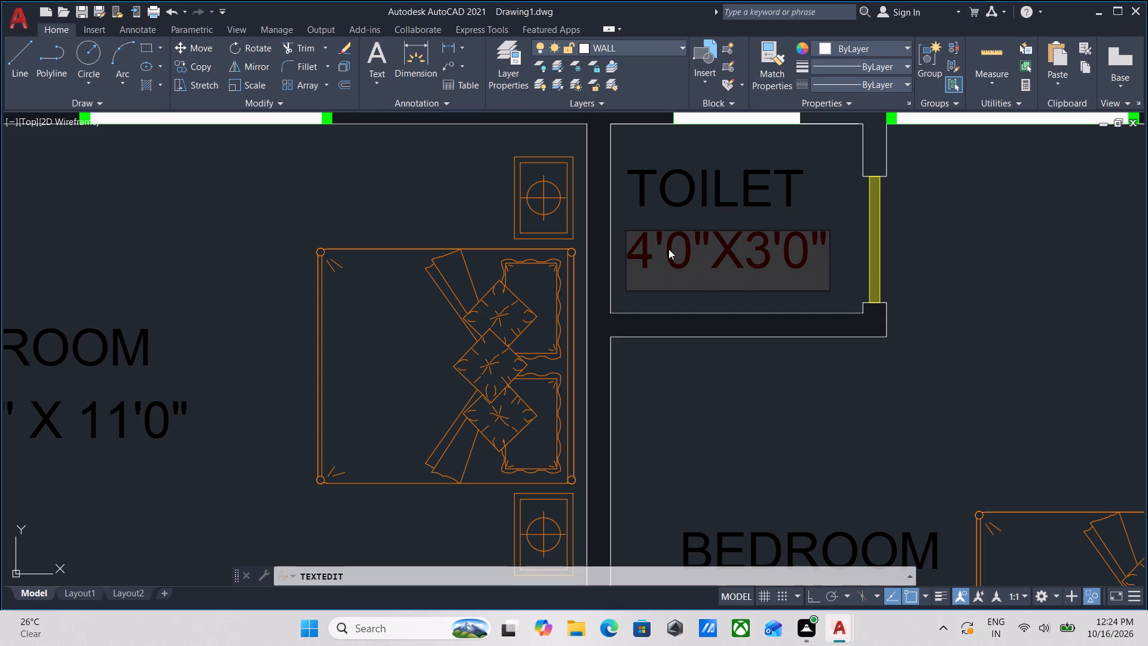
{"action": "key", "text": "Return"}
{"action": "key", "text": "Return"}
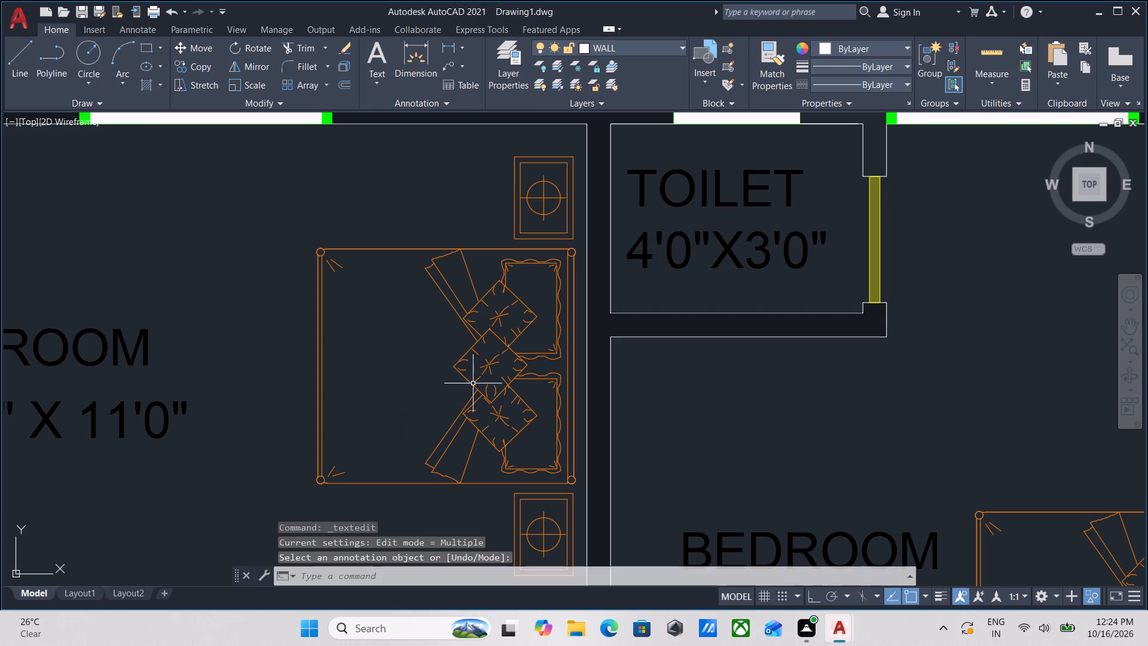
Measure the inside dimensions of the room with the L-shaped sofa.
{"action": "scroll", "coordinate": [481, 381], "scroll_direction": "down", "scroll_amount": 2}
{"action": "middle_click_drag", "start_coordinate": [600, 381], "coordinate": [607, 309]}
{"action": "middle_click_drag", "start_coordinate": [627, 352], "coordinate": [632, 292]}
{"action": "middle_click_drag", "start_coordinate": [650, 336], "coordinate": [650, 291]}
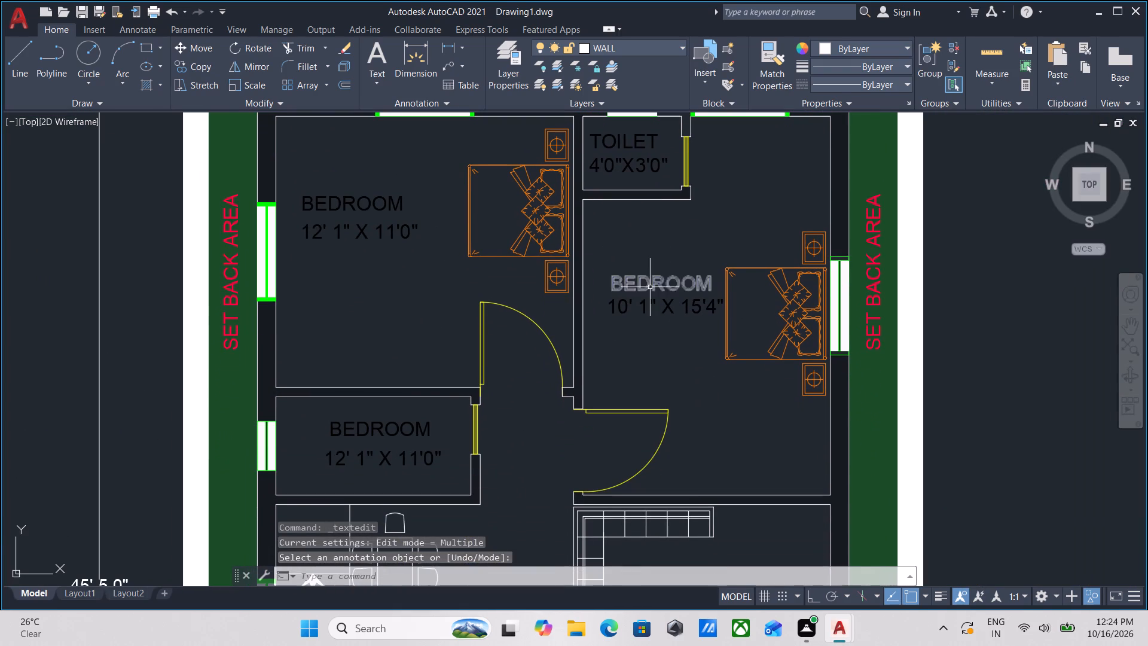
{"action": "middle_click_drag", "start_coordinate": [657, 355], "coordinate": [657, 255]}
{"action": "middle_click_drag", "start_coordinate": [700, 483], "coordinate": [678, 349]}
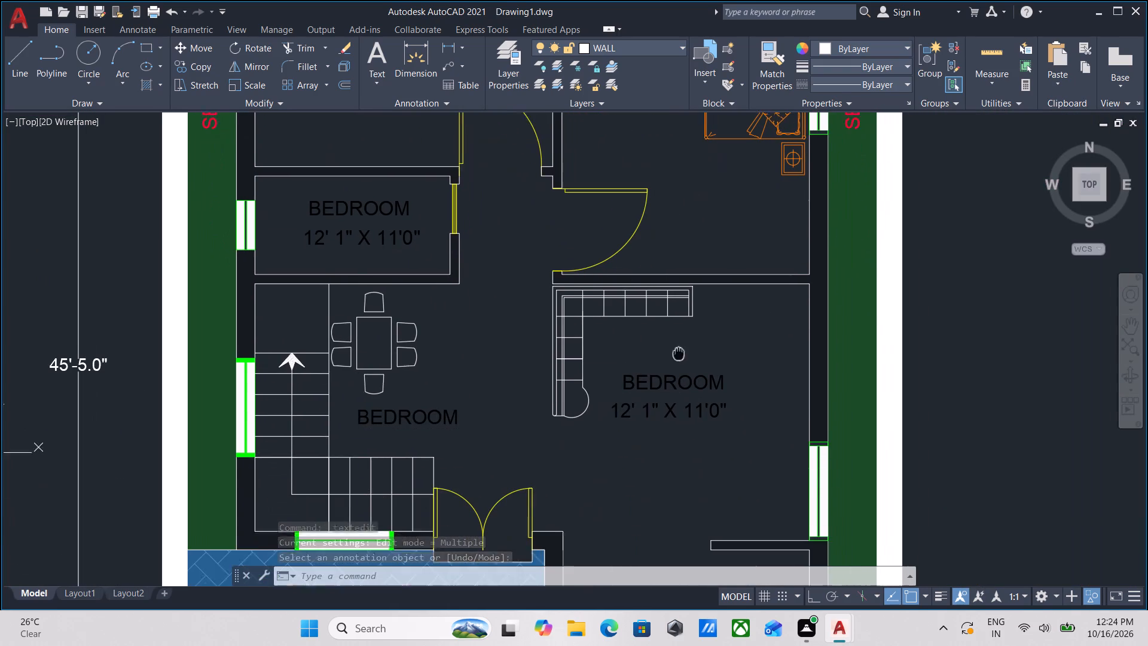
{"action": "middle_click_drag", "start_coordinate": [678, 349], "coordinate": [679, 354]}
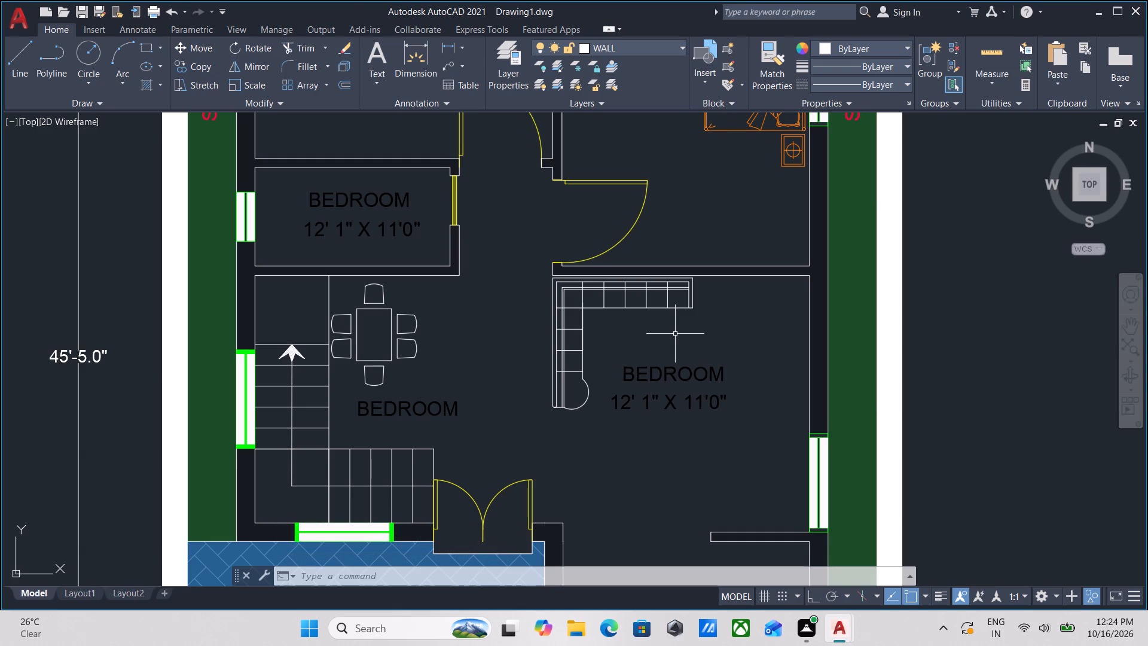
{"action": "middle_click_drag", "start_coordinate": [680, 355], "coordinate": [673, 287]}
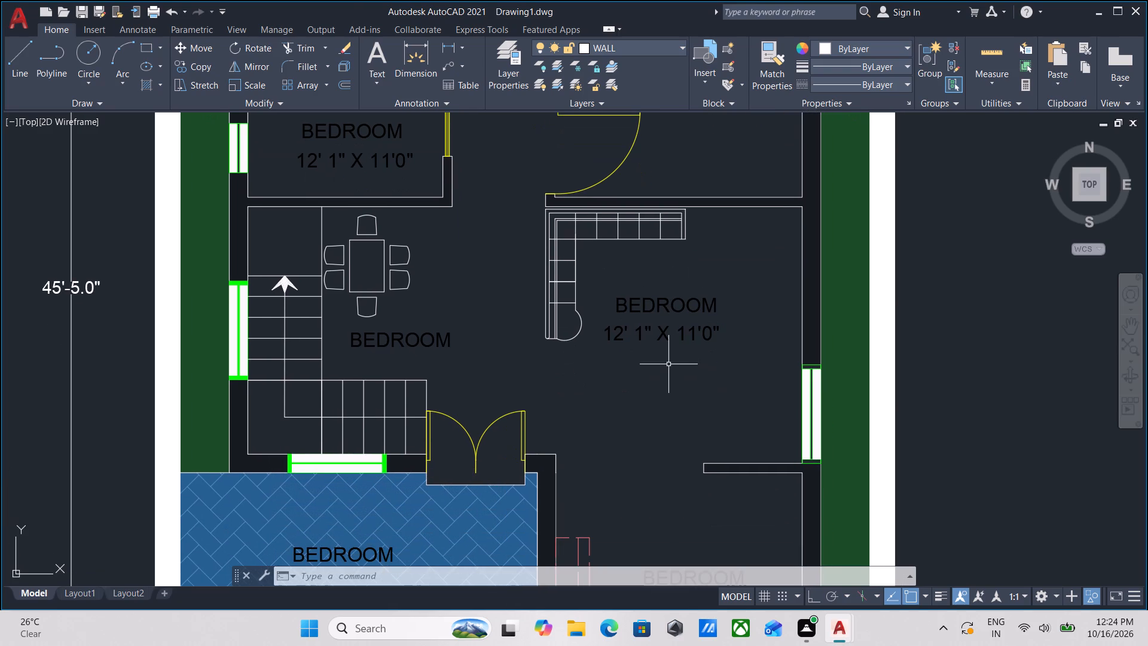
{"action": "key", "text": "m"}
{"action": "type", "text": "EA"}
{"action": "key", "text": "Return"}
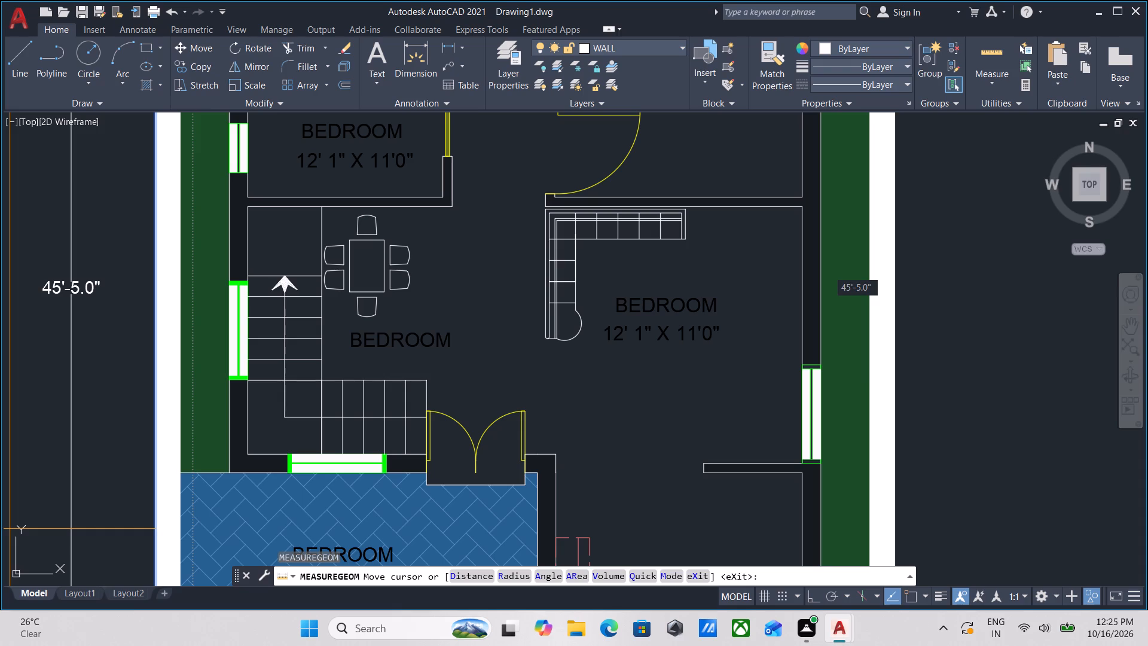
{"action": "key", "text": "Escape"}
Change the room-size text beneath the BEDROOM label beside the L-shaped sofa to 10' 0" X 10'5".
{"action": "scroll", "coordinate": [654, 346], "scroll_direction": "up", "scroll_amount": 1}
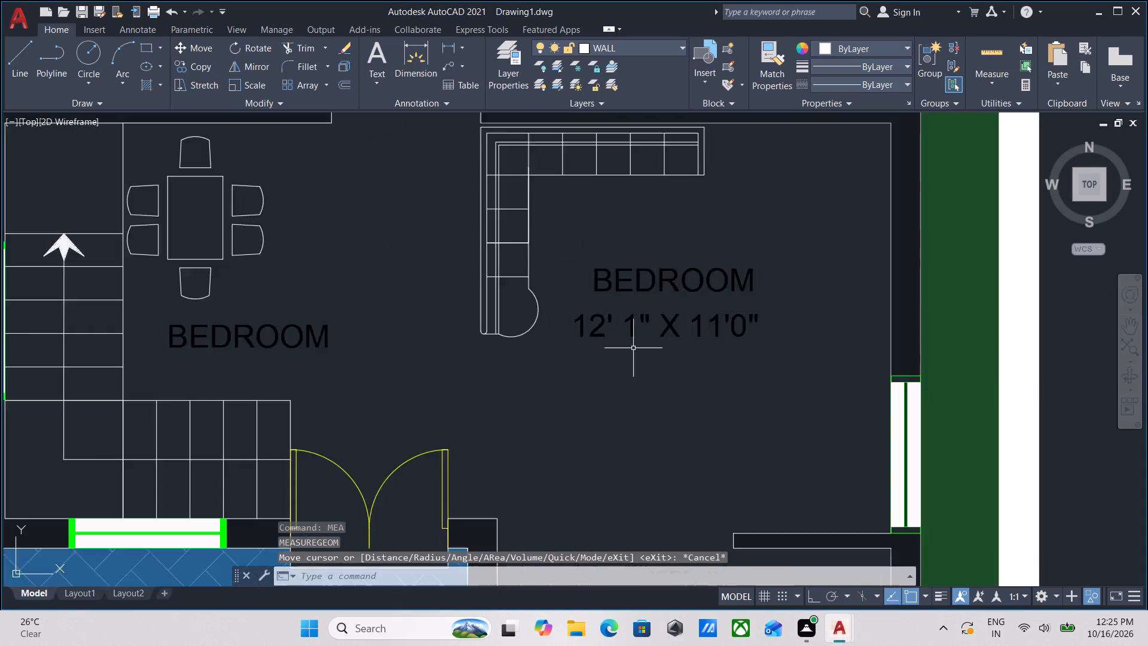
{"action": "scroll", "coordinate": [627, 349], "scroll_direction": "up", "scroll_amount": 1}
{"action": "triple_click", "coordinate": [588, 312]}
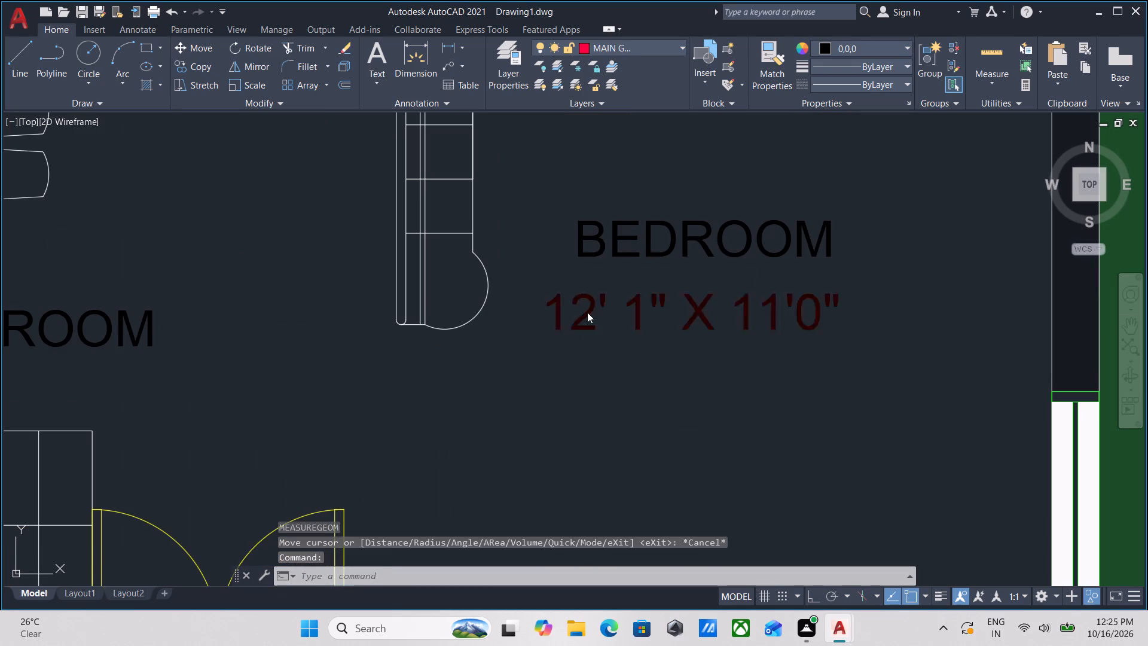
{"action": "key", "text": "BackSpace"}
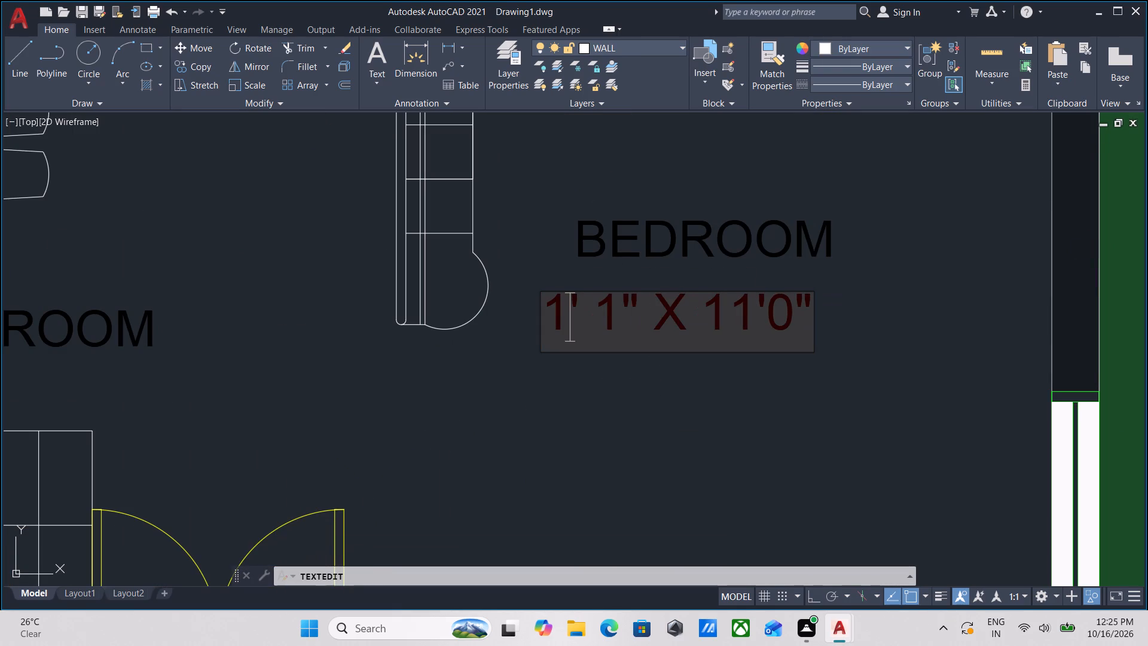
{"action": "key", "text": "0"}
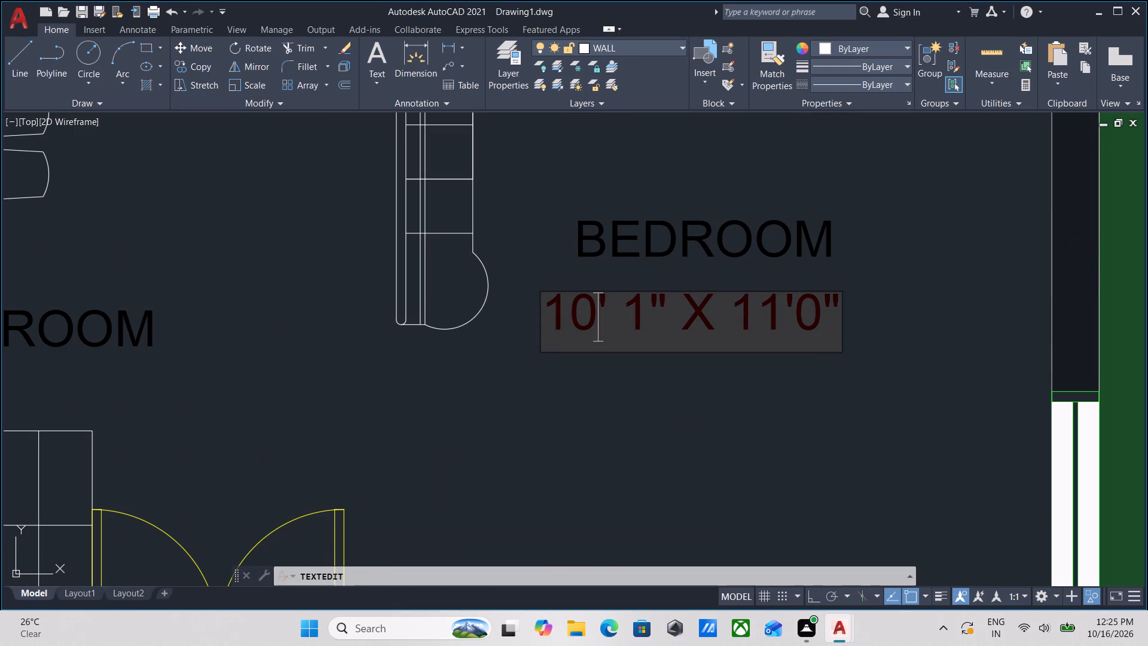
{"action": "left_click", "coordinate": [640, 317]}
{"action": "key", "text": "BackSpace"}
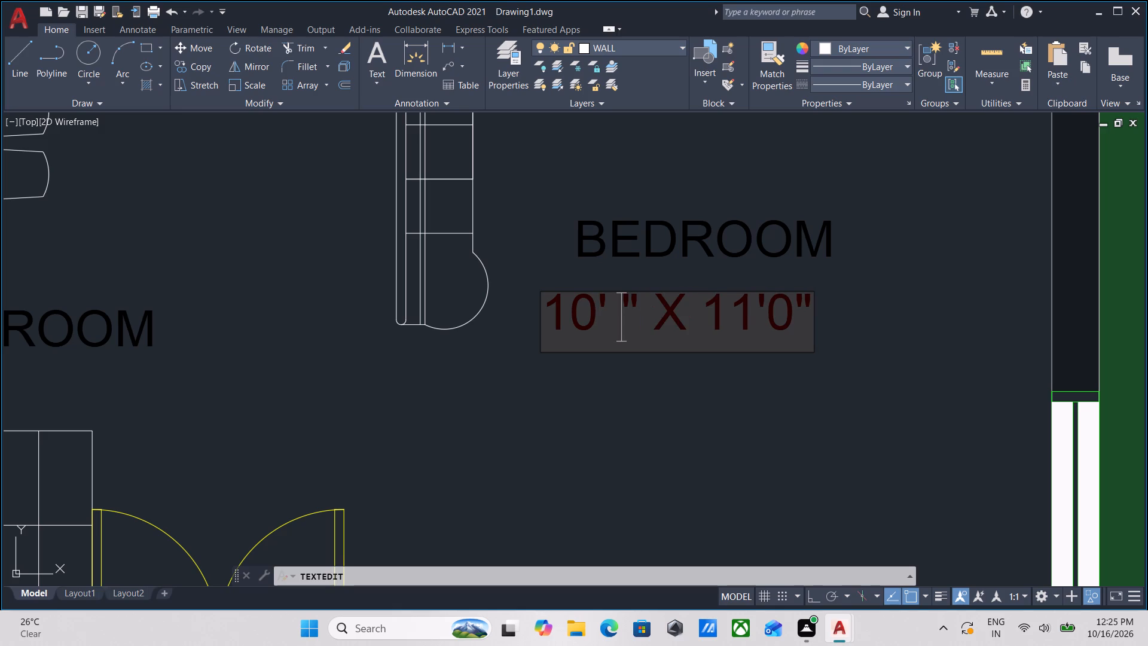
{"action": "key", "text": "0"}
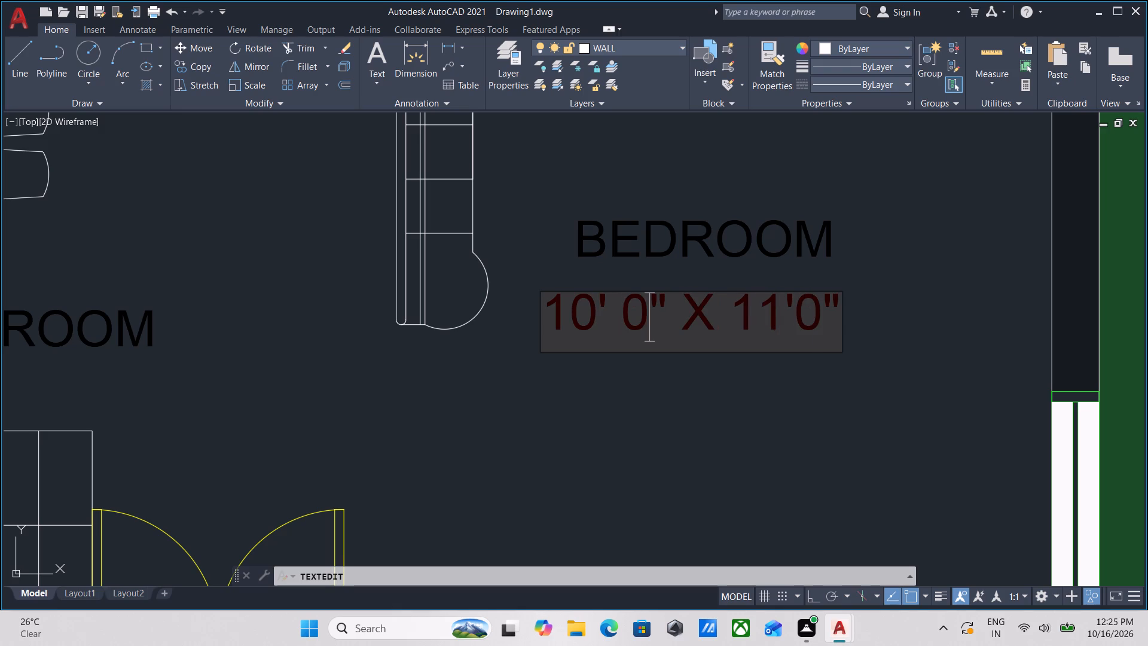
{"action": "left_click", "coordinate": [774, 317]}
{"action": "key", "text": "BackSpace"}
{"action": "key", "text": "0"}
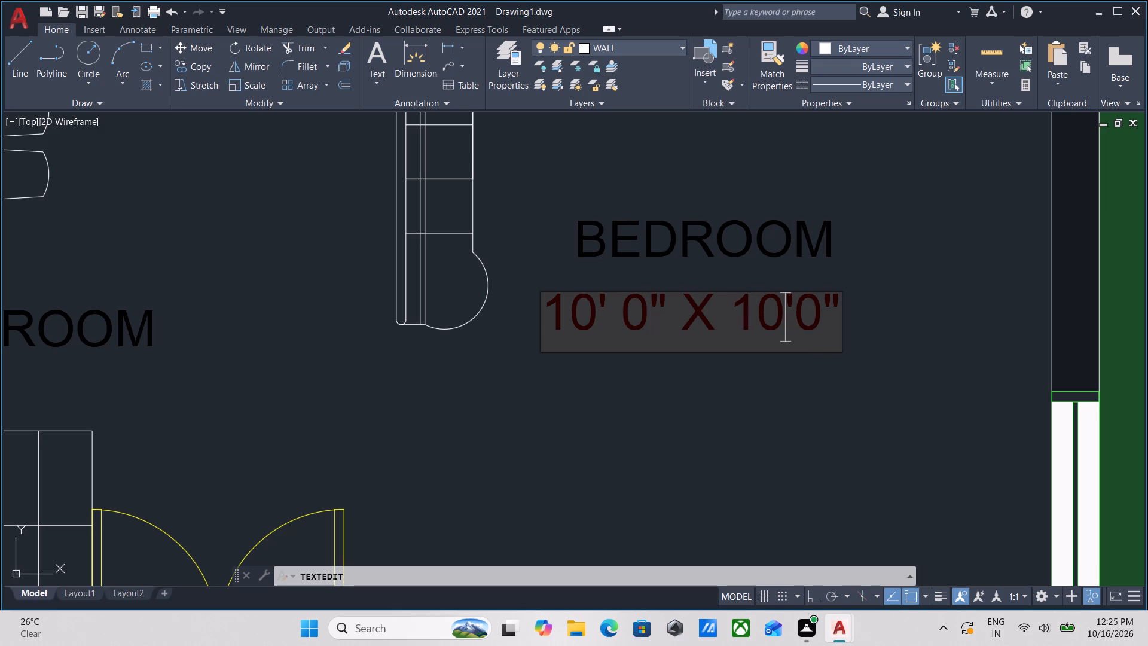
{"action": "left_click", "coordinate": [823, 314]}
{"action": "key", "text": "BackSpace"}
{"action": "key", "text": "5"}
{"action": "key", "text": "Return"}
{"action": "key", "text": "Return"}
Measure the inside dimensions of the kitchen with the stove and double sink.
{"action": "scroll", "coordinate": [822, 314], "scroll_direction": "down", "scroll_amount": 2}
{"action": "middle_click_drag", "start_coordinate": [807, 346], "coordinate": [813, 332]}
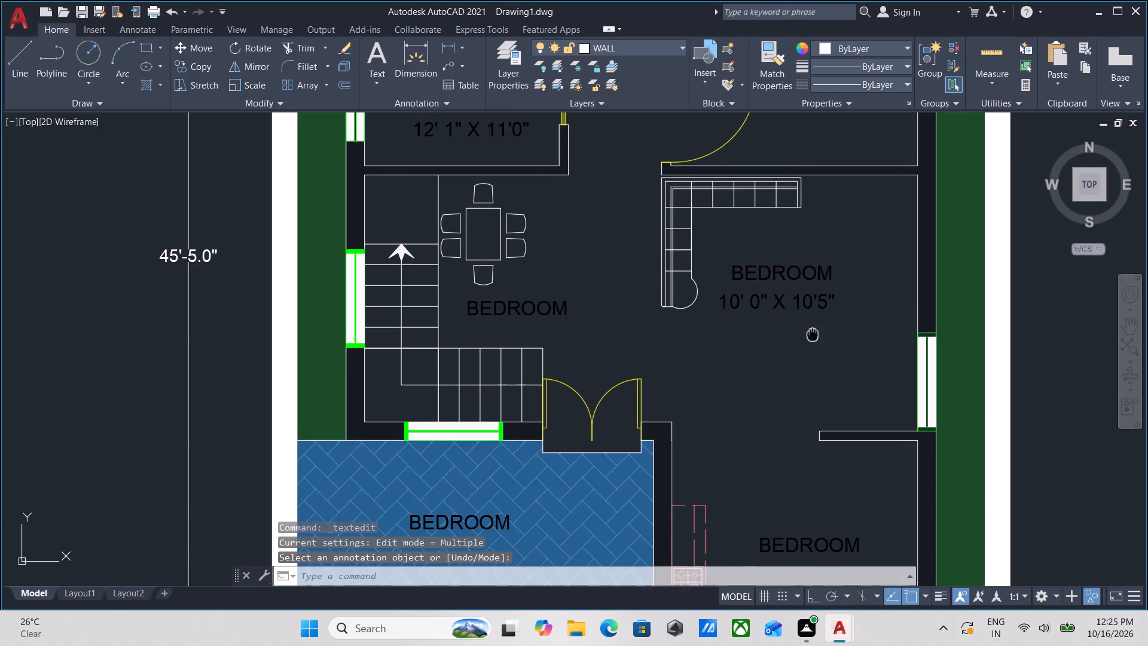
{"action": "middle_click_drag", "start_coordinate": [813, 332], "coordinate": [816, 326]}
{"action": "middle_click_drag", "start_coordinate": [793, 409], "coordinate": [812, 311]}
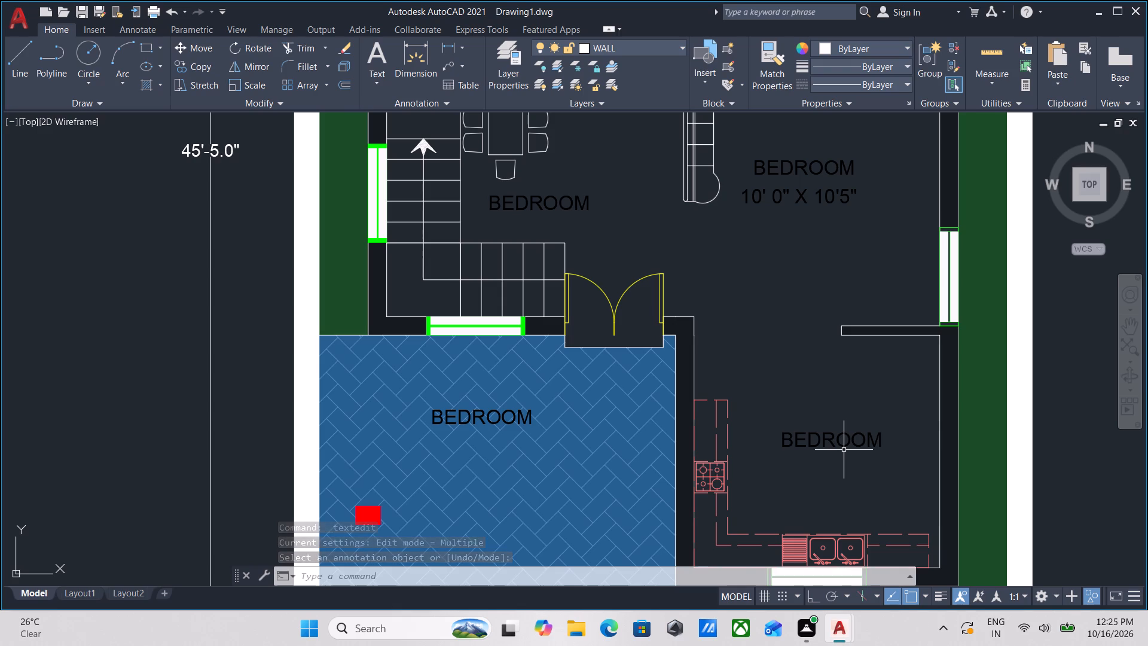
{"action": "scroll", "coordinate": [841, 523], "scroll_direction": "up", "scroll_amount": 2}
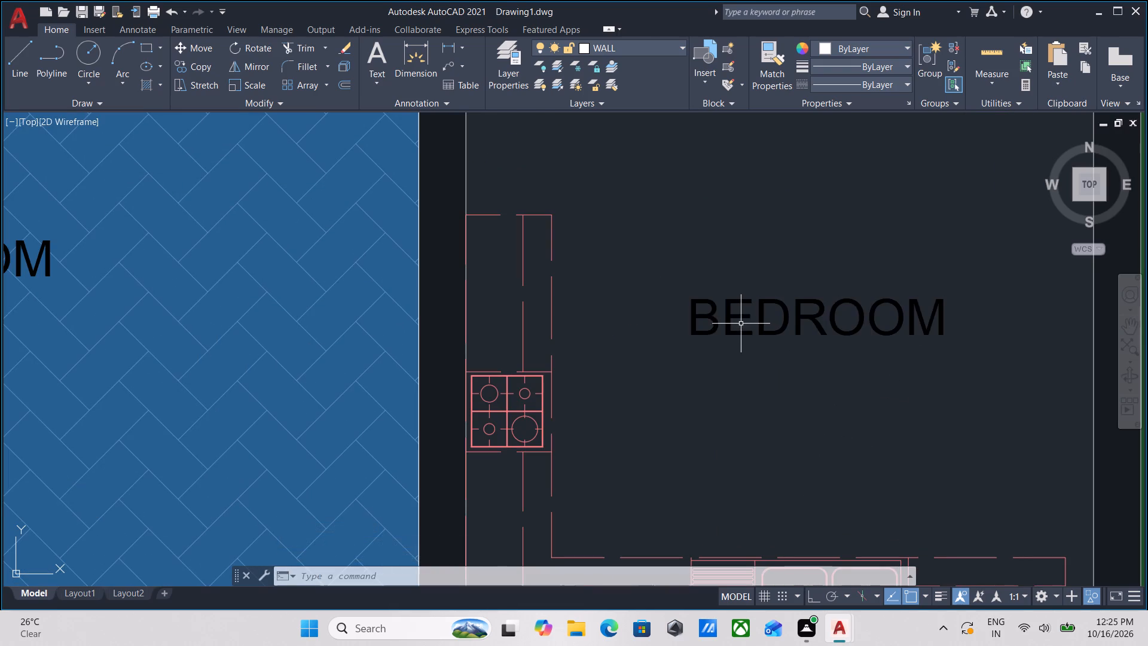
{"action": "scroll", "coordinate": [741, 324], "scroll_direction": "down", "scroll_amount": 2}
{"action": "middle_click_drag", "start_coordinate": [742, 335], "coordinate": [740, 365]}
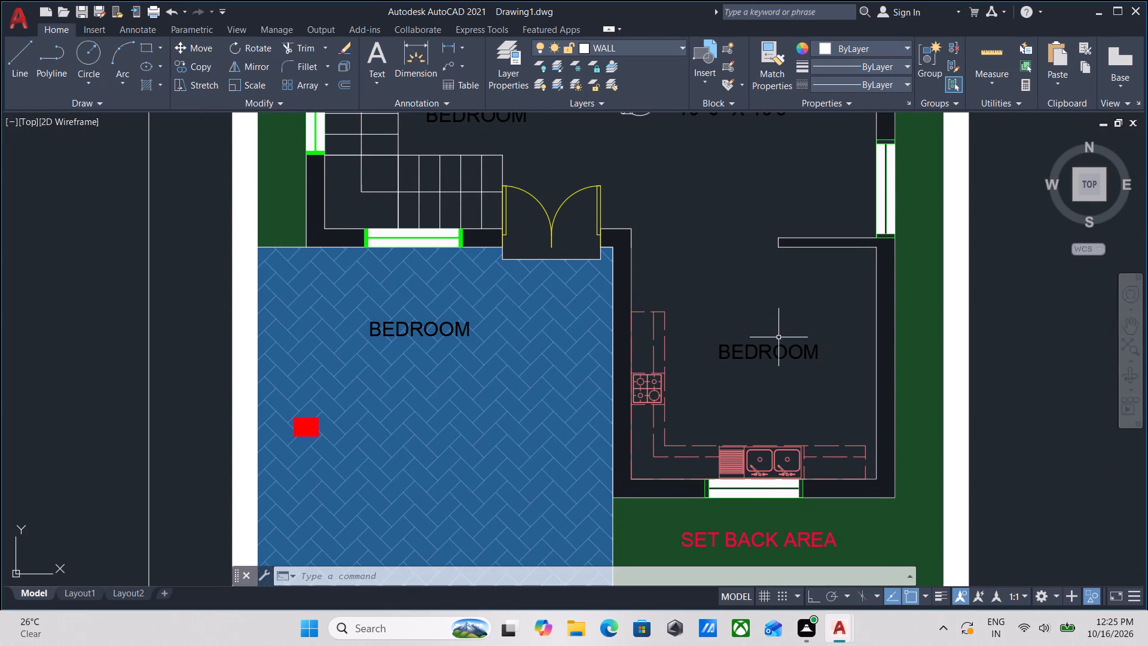
{"action": "type", "text": "MEA"}
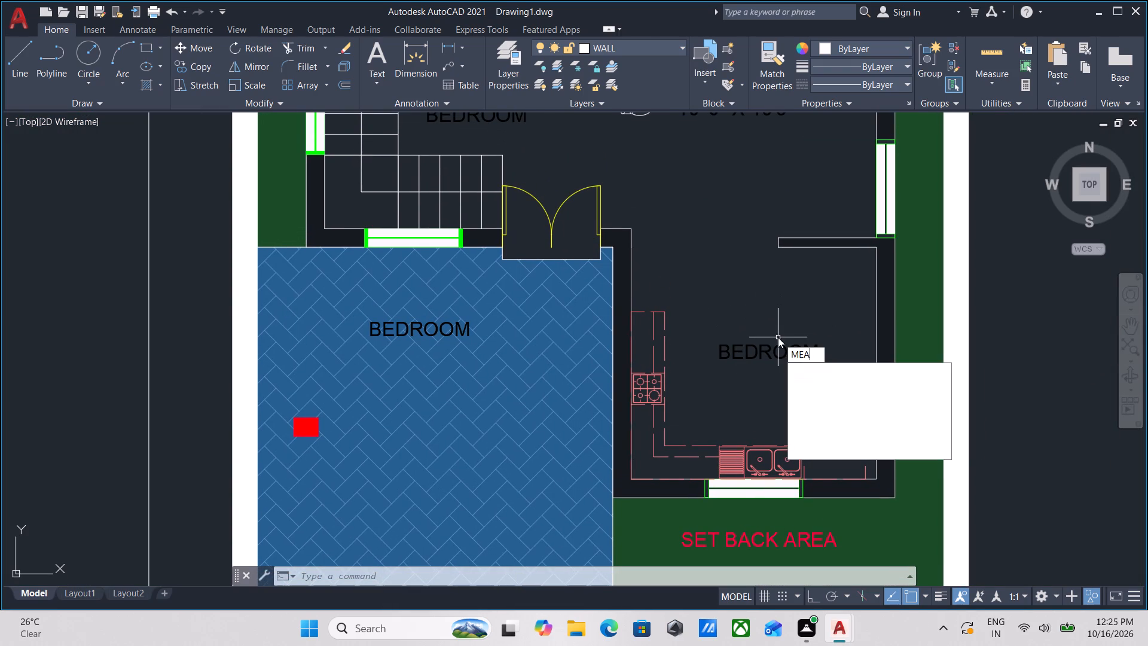
{"action": "key", "text": "Return"}
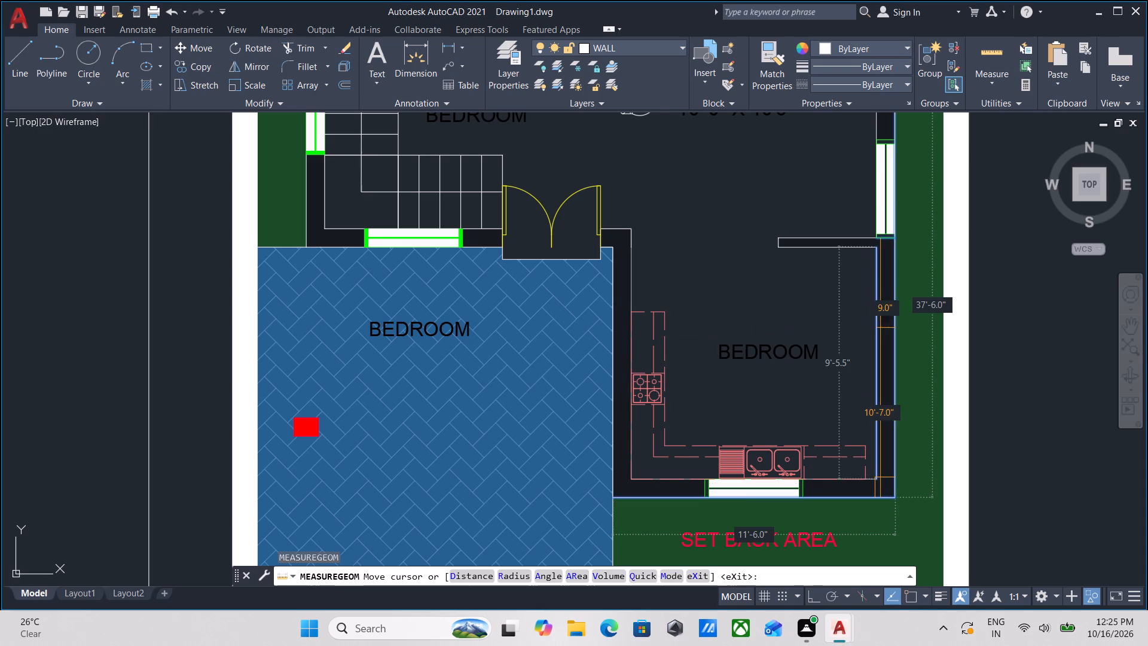
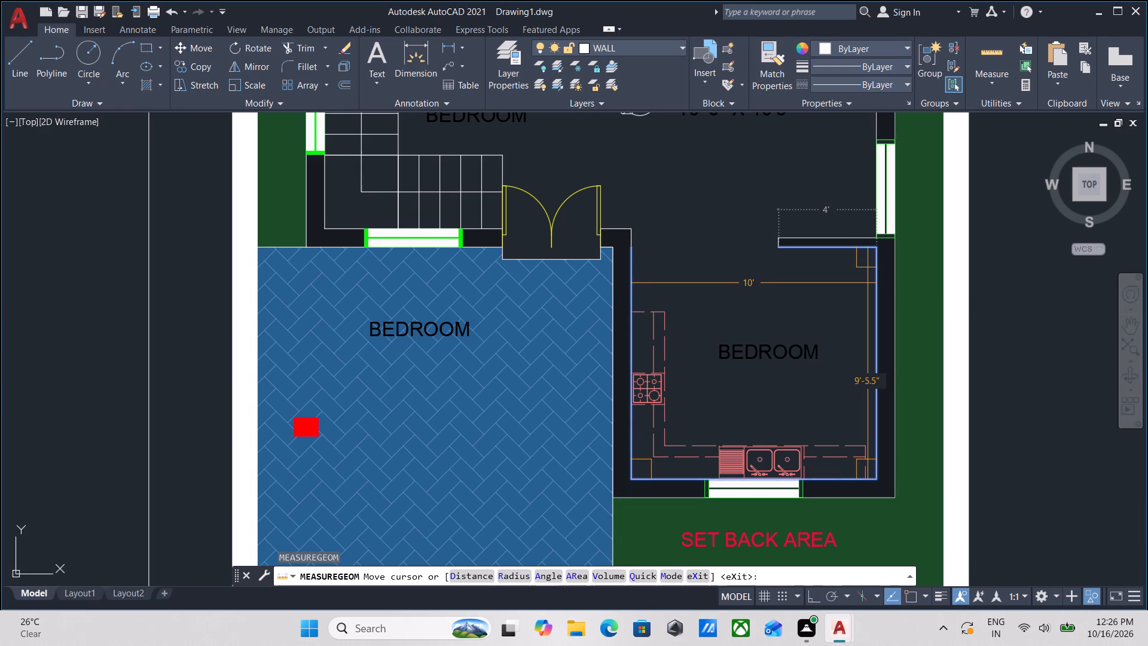
Change the BEDROOM label in the room with the stove and double sink to KITCHEN.
{"action": "key", "text": "Escape"}
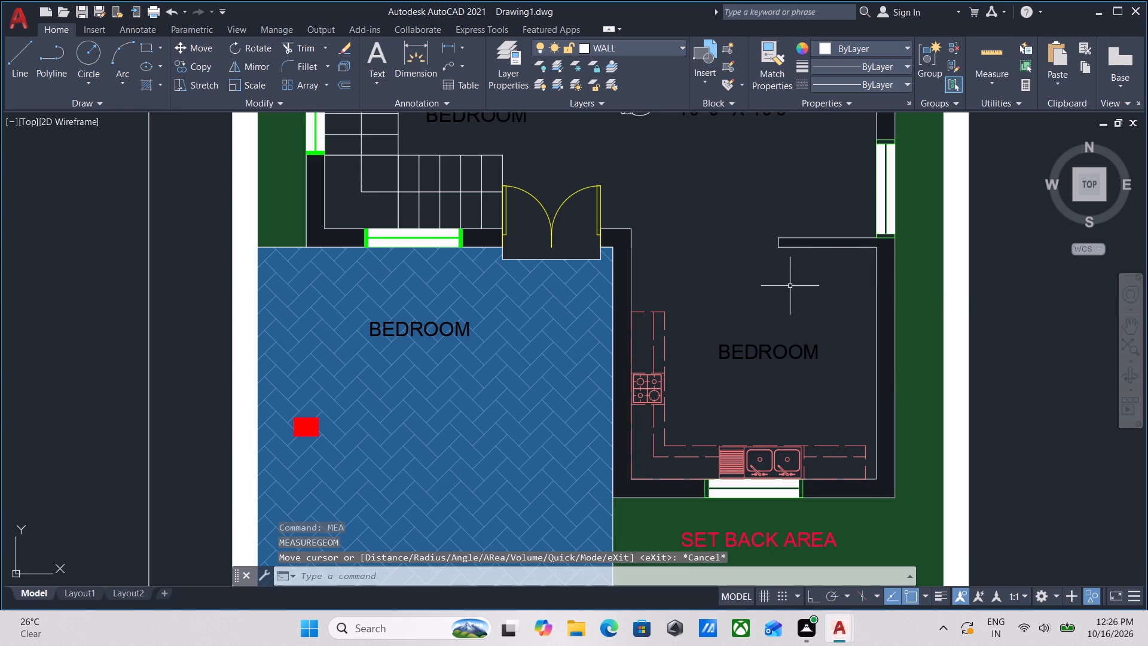
{"action": "scroll", "coordinate": [756, 368], "scroll_direction": "up", "scroll_amount": 2}
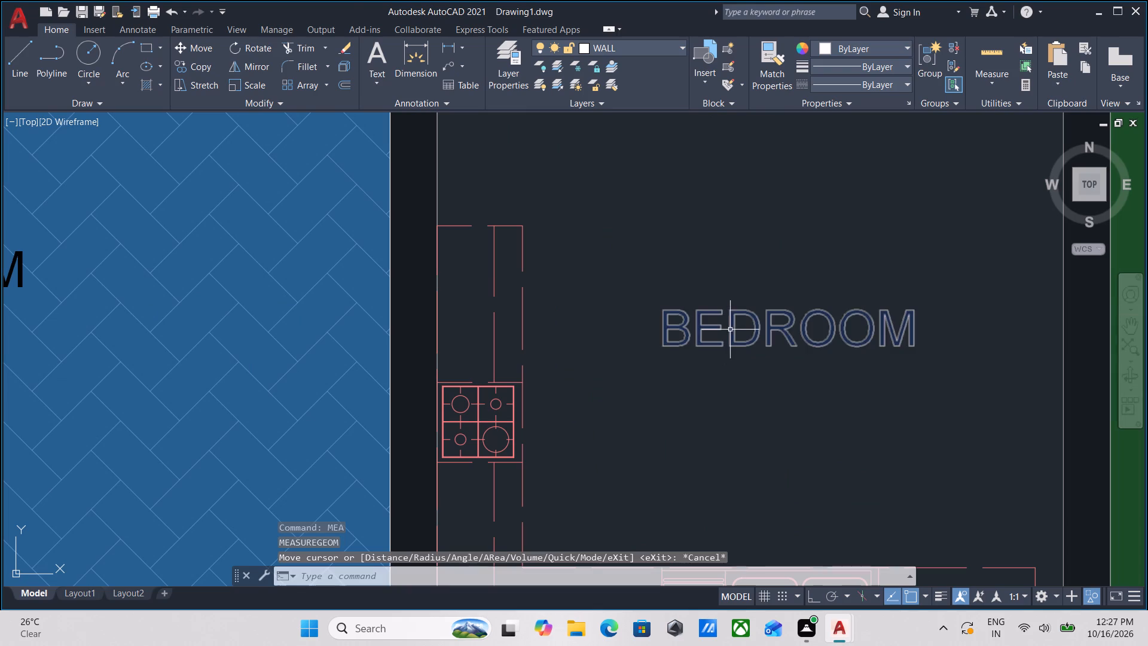
{"action": "double_click", "coordinate": [729, 330]}
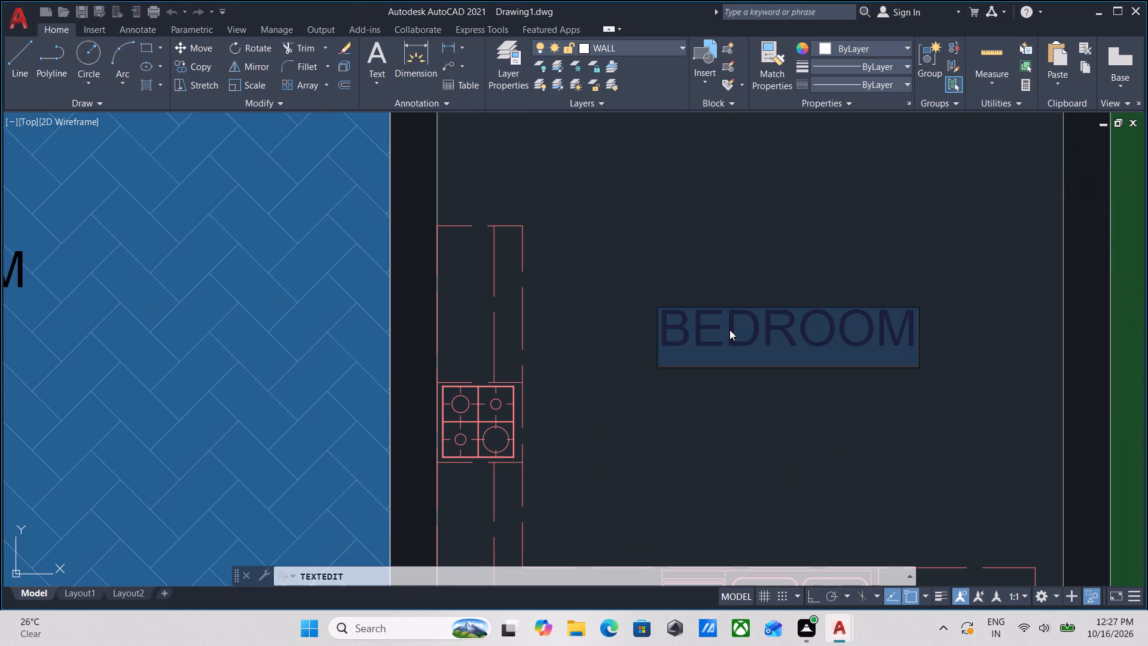
{"action": "type", "text": "KIT"}
{"action": "type", "text": "CHEN"}
{"action": "key", "text": "Return"}
{"action": "key", "text": "Return"}
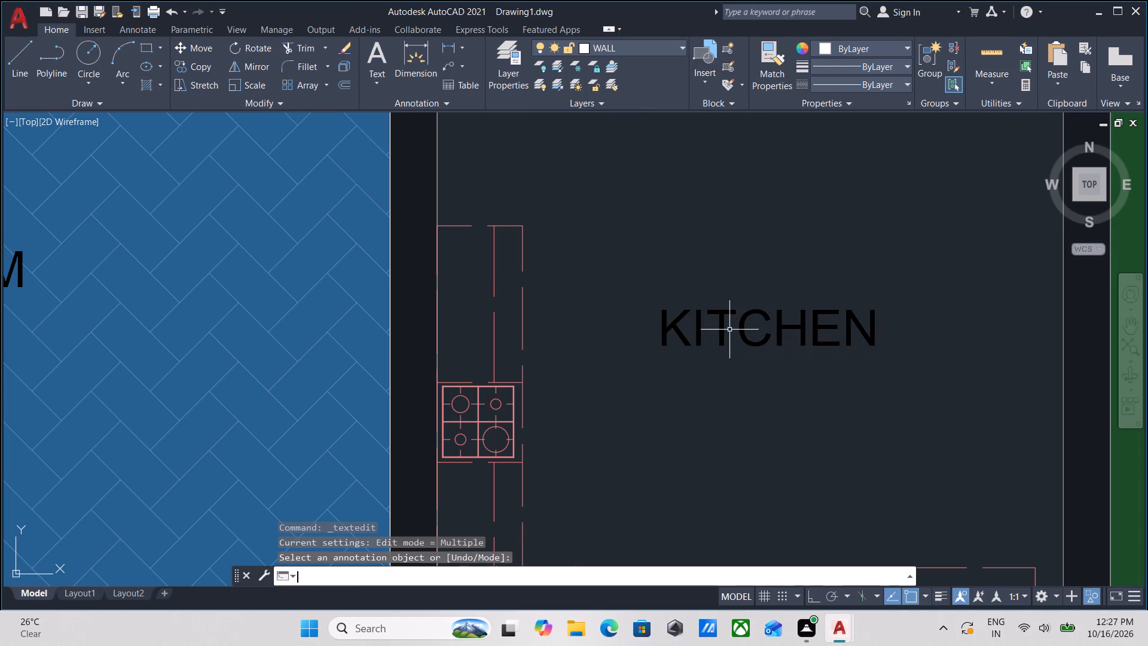
Copy the KITCHEN label about 1' straight down, directly beneath the original.
{"action": "left_click", "coordinate": [799, 393]}
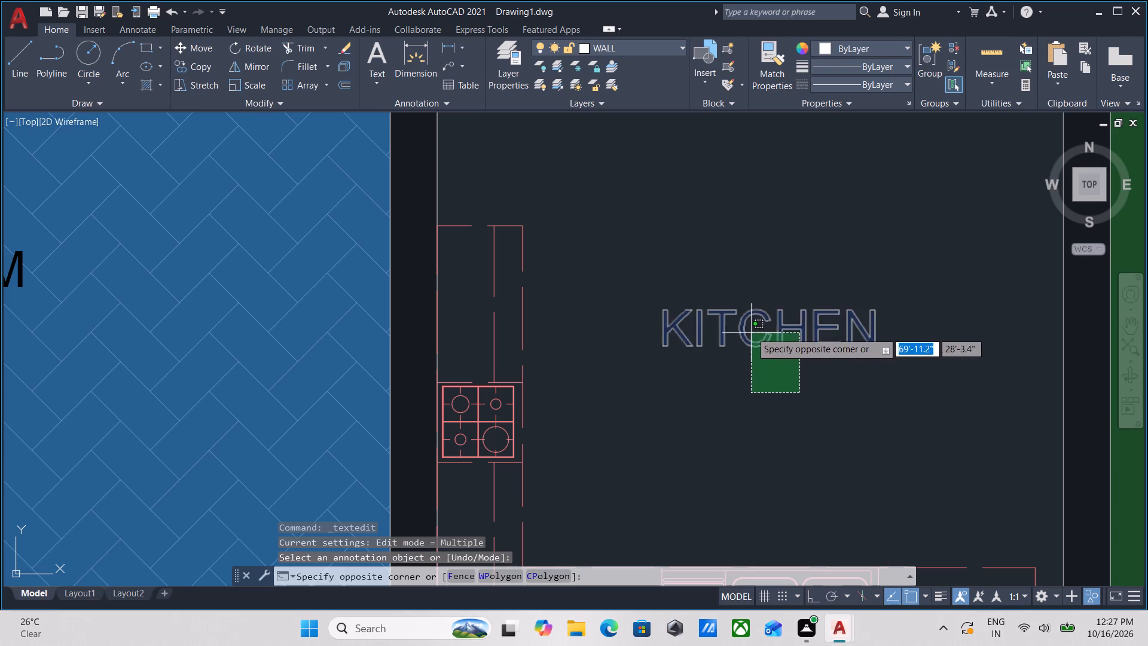
{"action": "left_click", "coordinate": [750, 330]}
{"action": "type", "text": "CO"}
{"action": "key", "text": "Return"}
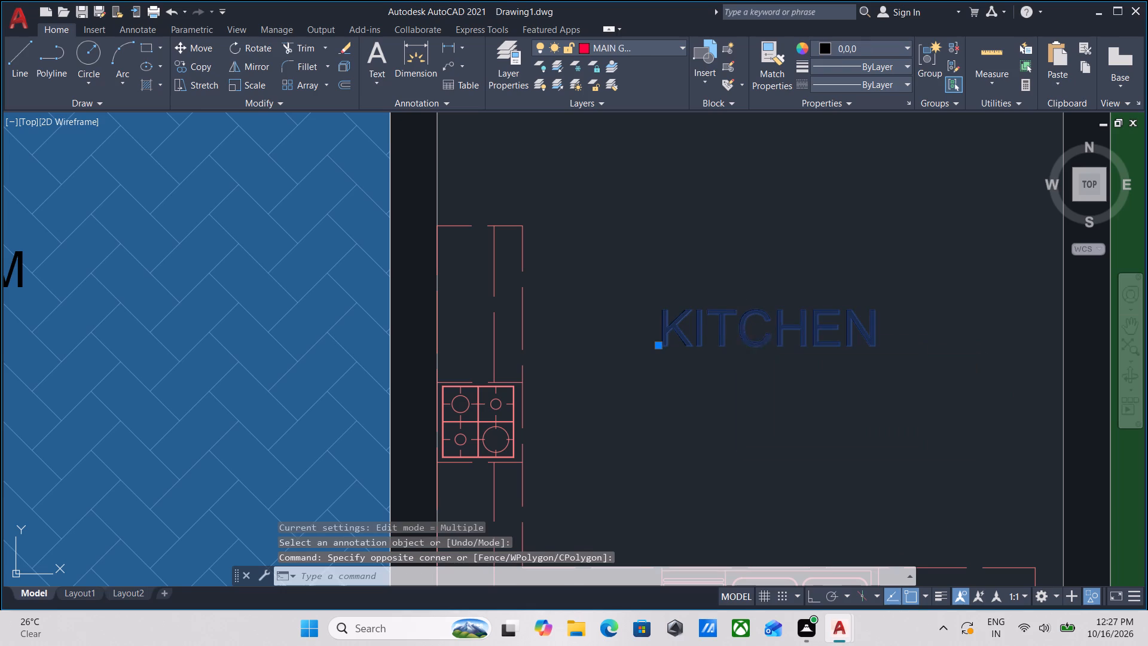
{"action": "left_click", "coordinate": [662, 352]}
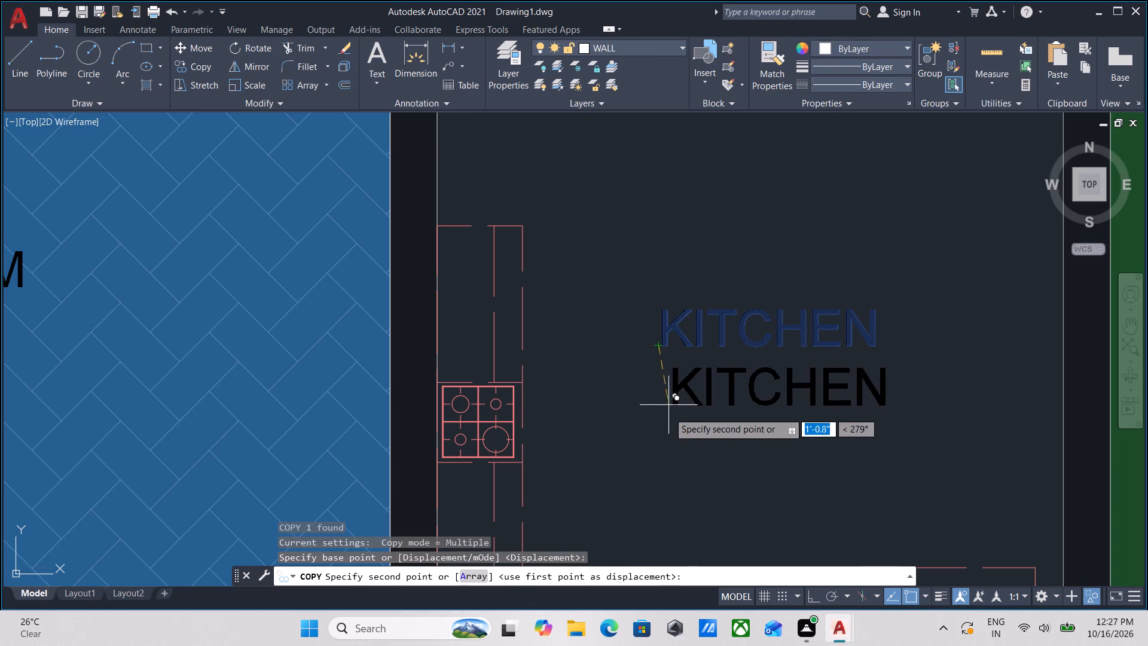
{"action": "left_click", "coordinate": [661, 407]}
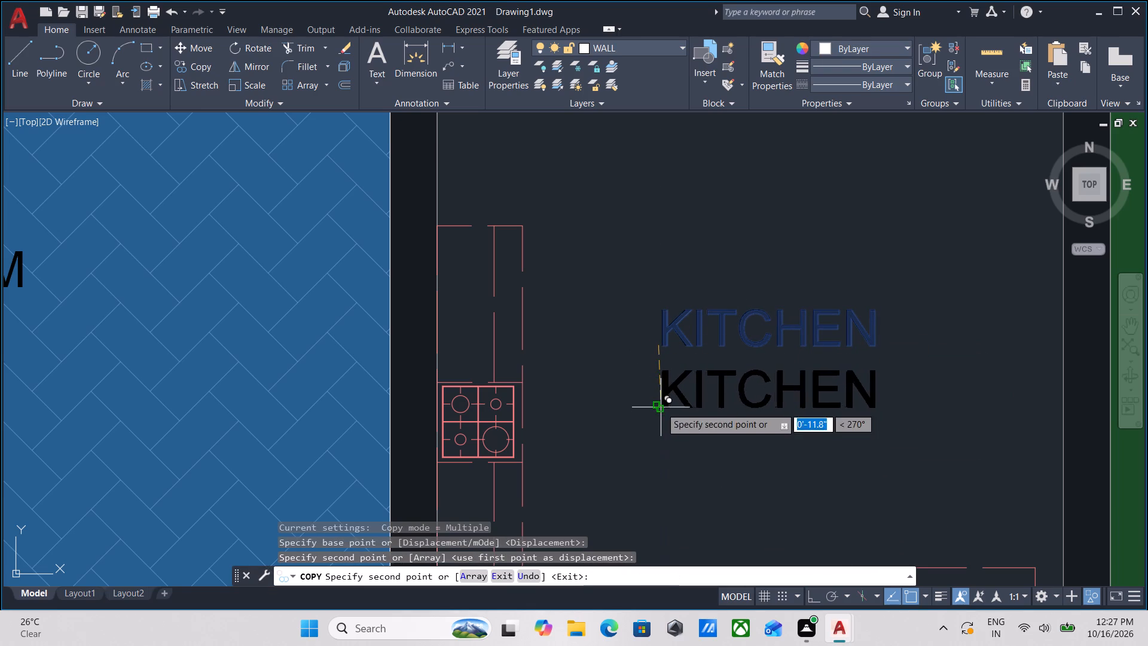
{"action": "key", "text": "Escape"}
Measure the inside dimensions of the kitchen again.
{"action": "scroll", "coordinate": [745, 393], "scroll_direction": "down", "scroll_amount": 2}
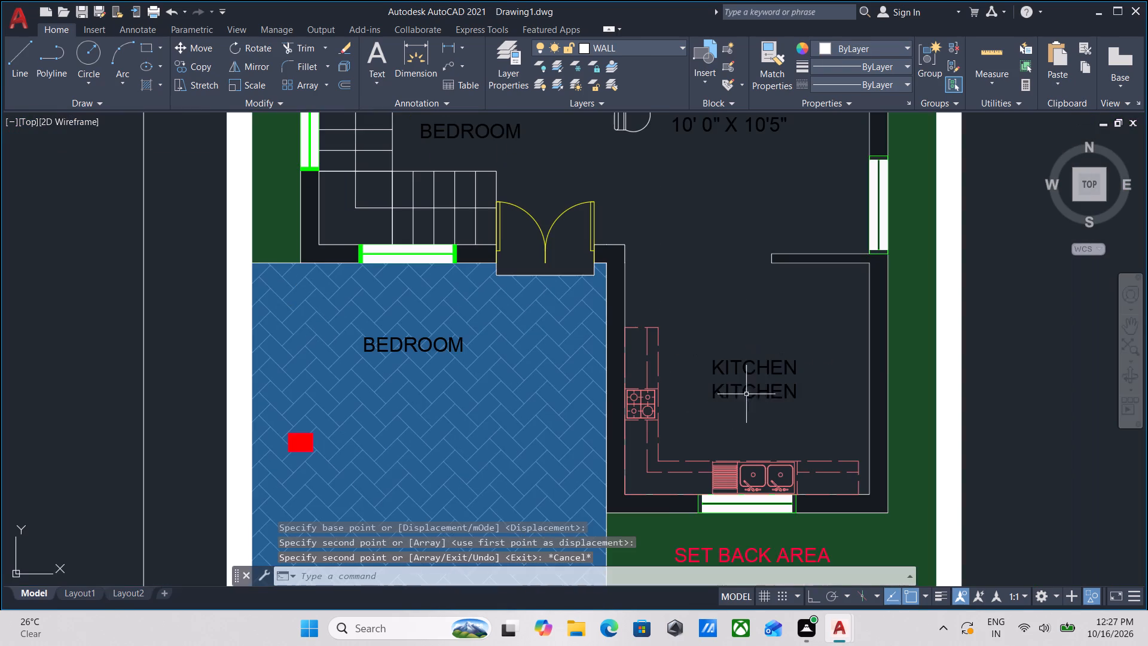
{"action": "middle_click_drag", "start_coordinate": [761, 400], "coordinate": [708, 407]}
{"action": "type", "text": "ME"}
{"action": "key", "text": "a"}
{"action": "key", "text": "Return"}
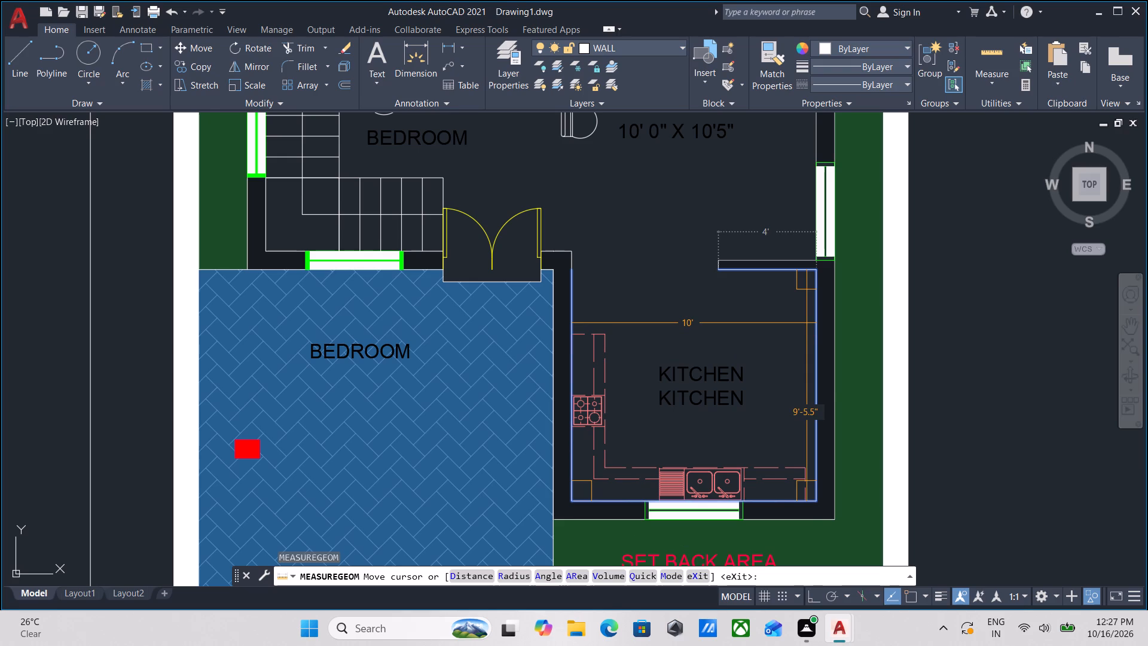
{"action": "key", "text": "Escape"}
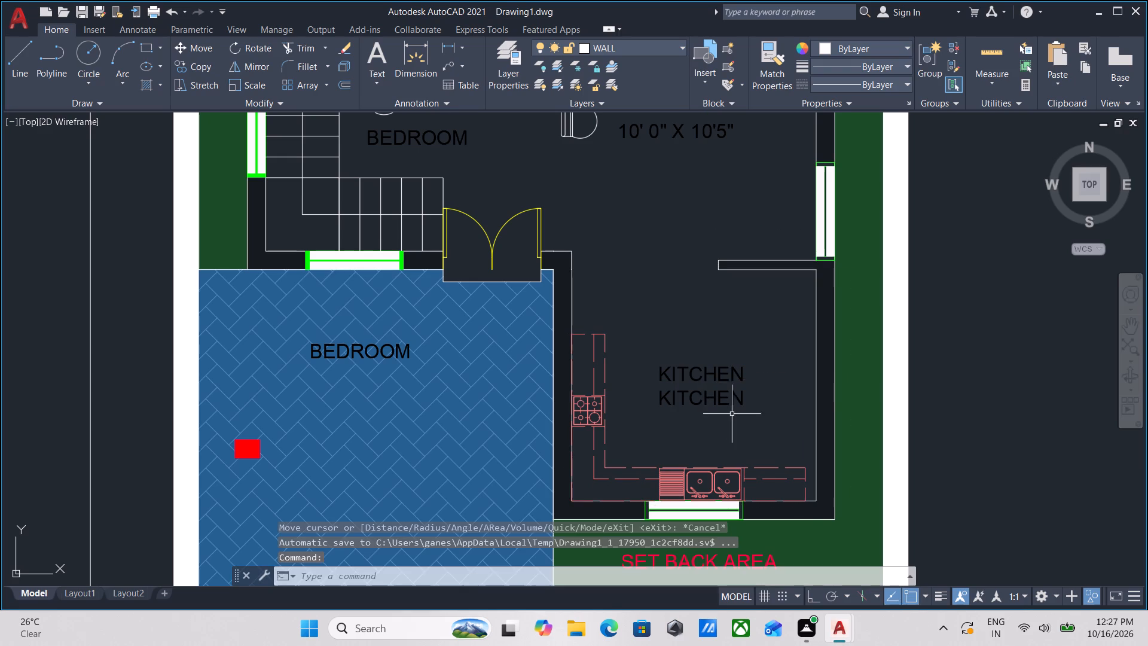
Change the lower KITCHEN copy to the size text 10'0" X 9'5.5".
{"action": "double_click", "coordinate": [720, 398]}
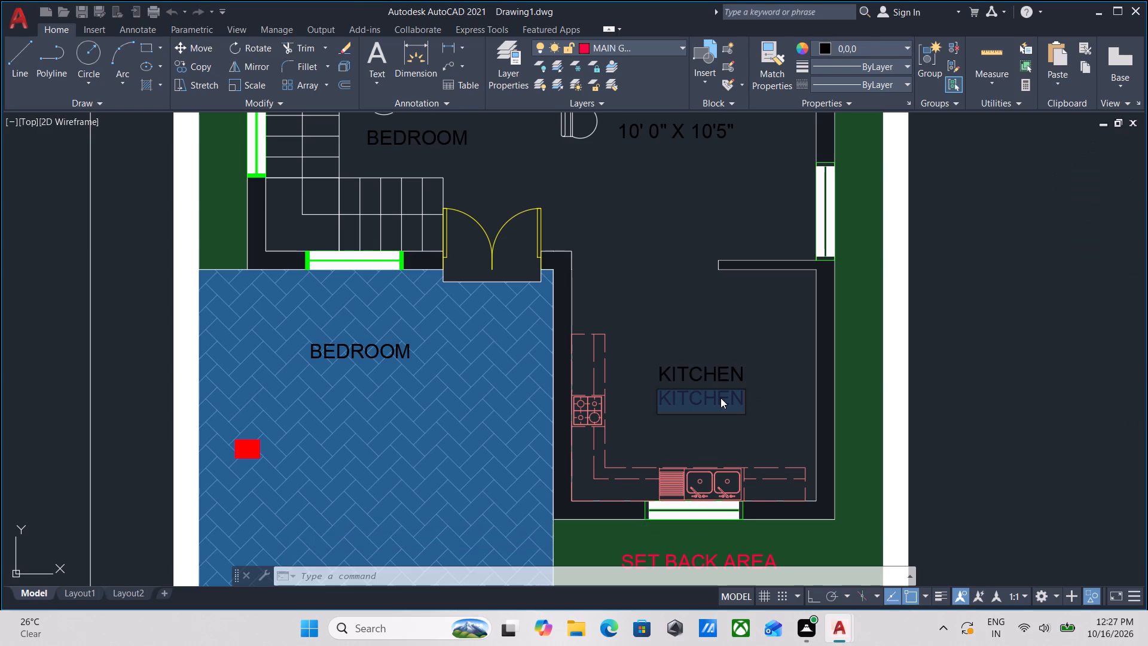
{"action": "type", "text": "10"}
{"action": "key", "text": "apostrophe"}
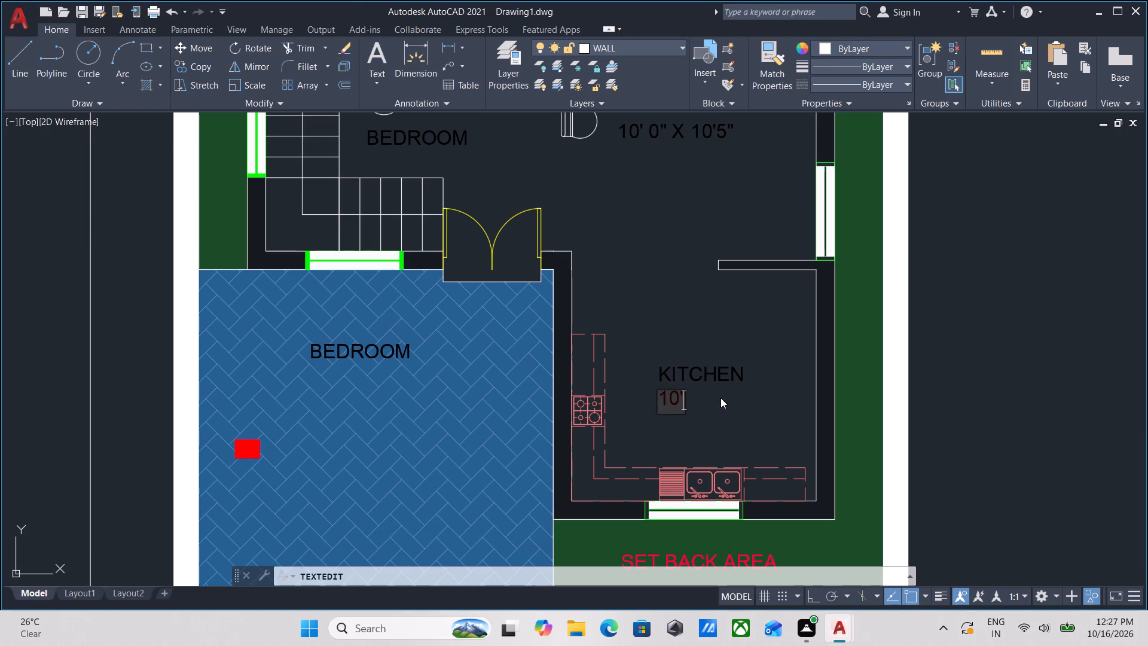
{"action": "key", "text": "0"}
{"action": "key", "text": "shift+quotedbl"}
{"action": "key", "text": "space"}
{"action": "type", "text": "X"}
{"action": "key", "text": "space"}
{"action": "key", "text": "9"}
{"action": "key", "text": "apostrophe"}
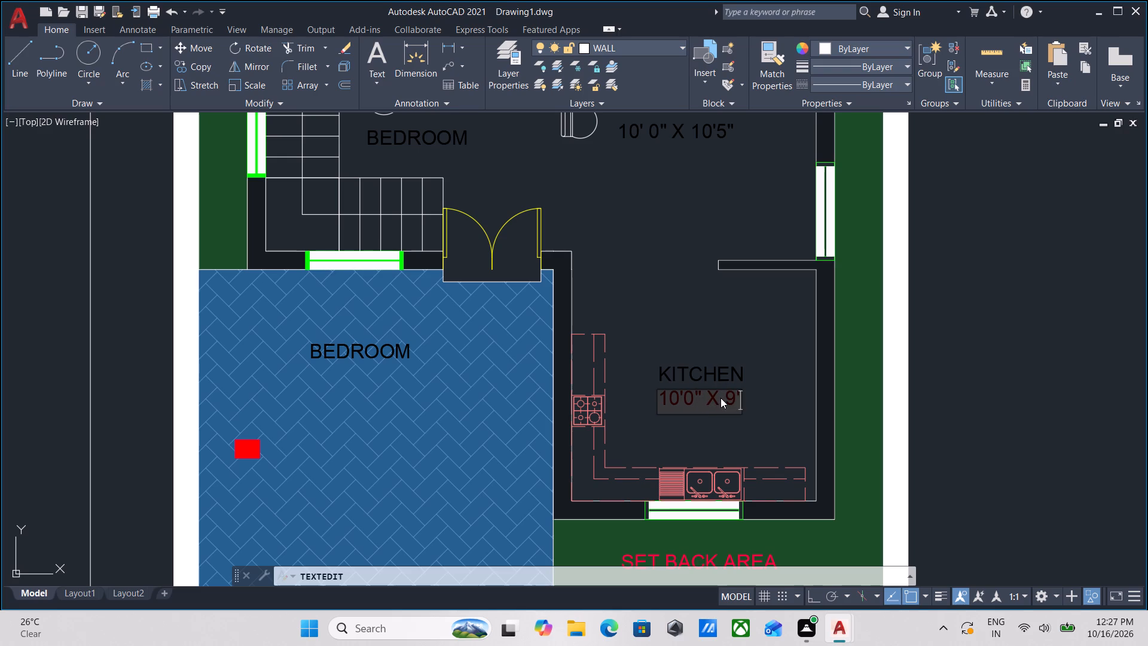
{"action": "key", "text": "5"}
{"action": "type", "text": ".5"}
{"action": "key", "text": "shift+quotedbl"}
{"action": "key", "text": "Return"}
{"action": "key", "text": "Return"}
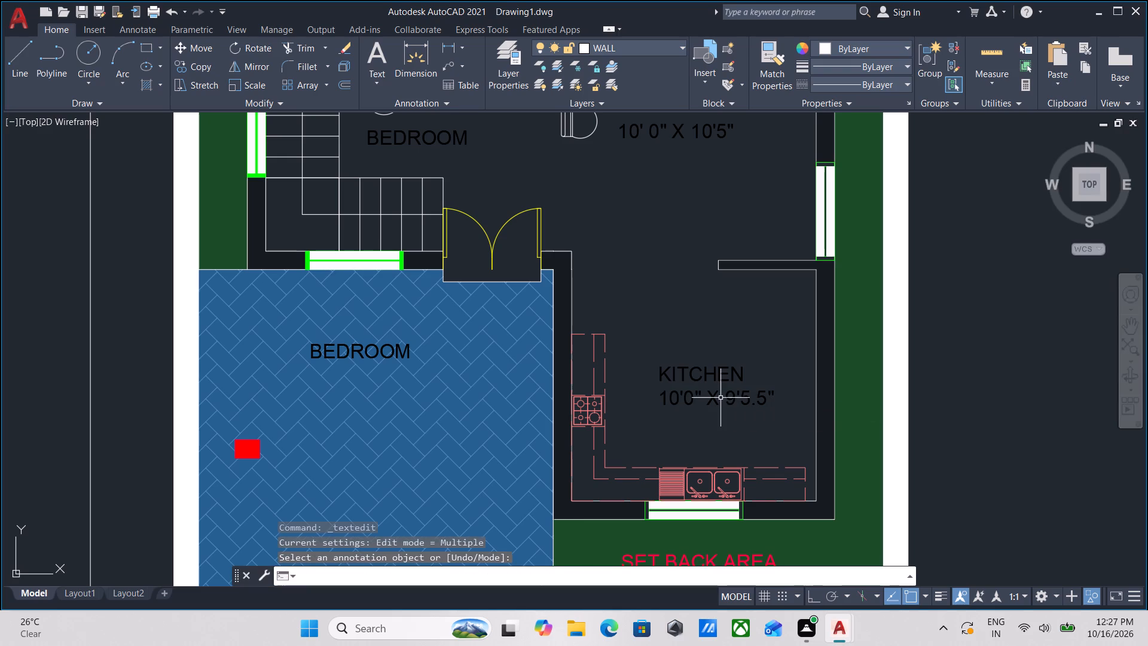
Change the size text beneath the BEDROOM label in the small room above the staircase and dining table to 7' 11" X 4' 0".
{"action": "scroll", "coordinate": [713, 351], "scroll_direction": "down", "scroll_amount": 2}
{"action": "middle_click_drag", "start_coordinate": [712, 351], "coordinate": [715, 407]}
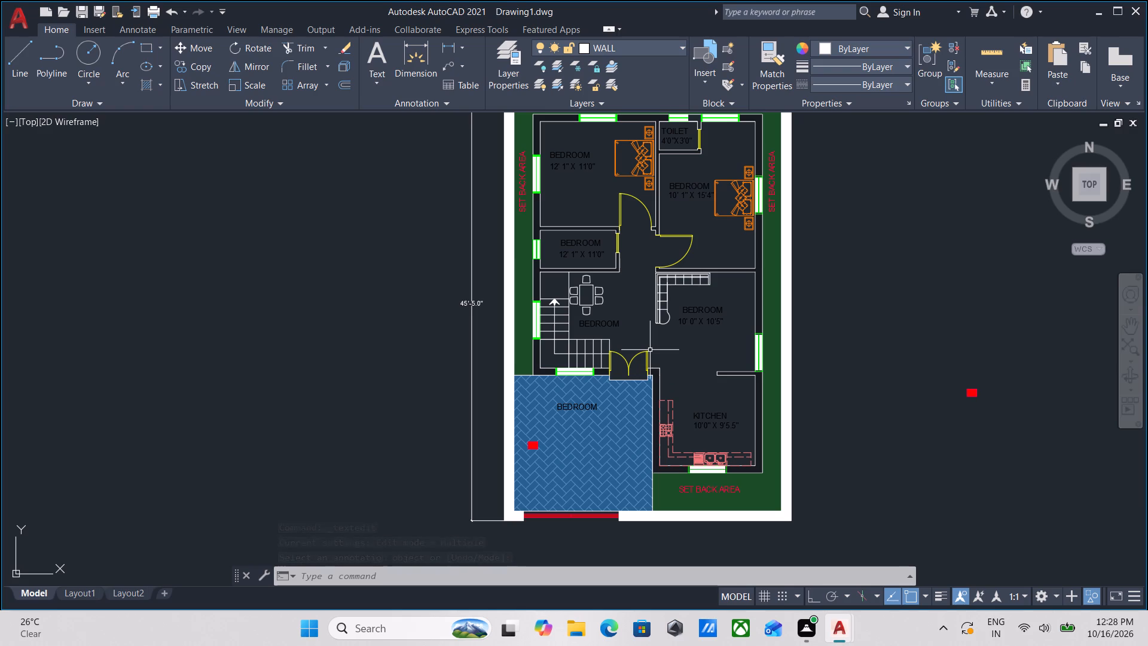
{"action": "scroll", "coordinate": [655, 344], "scroll_direction": "up", "scroll_amount": 2}
{"action": "middle_click_drag", "start_coordinate": [690, 350], "coordinate": [805, 397]}
{"action": "scroll", "coordinate": [703, 358], "scroll_direction": "down", "scroll_amount": 1}
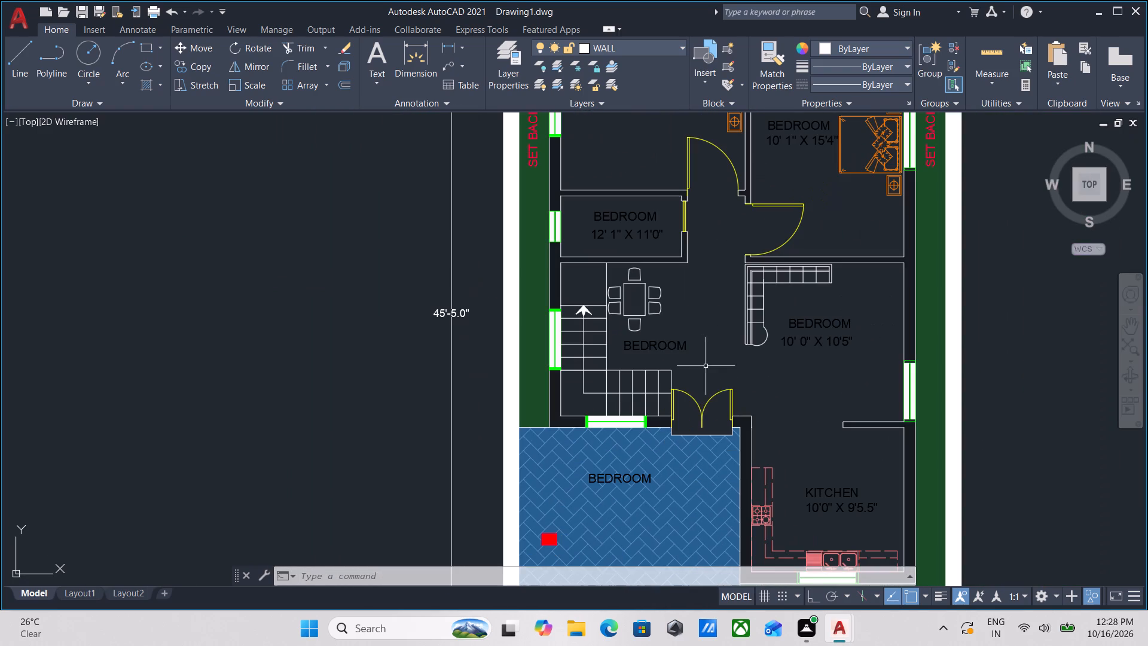
{"action": "middle_click_drag", "start_coordinate": [686, 342], "coordinate": [691, 420]}
{"action": "scroll", "coordinate": [657, 313], "scroll_direction": "up", "scroll_amount": 2}
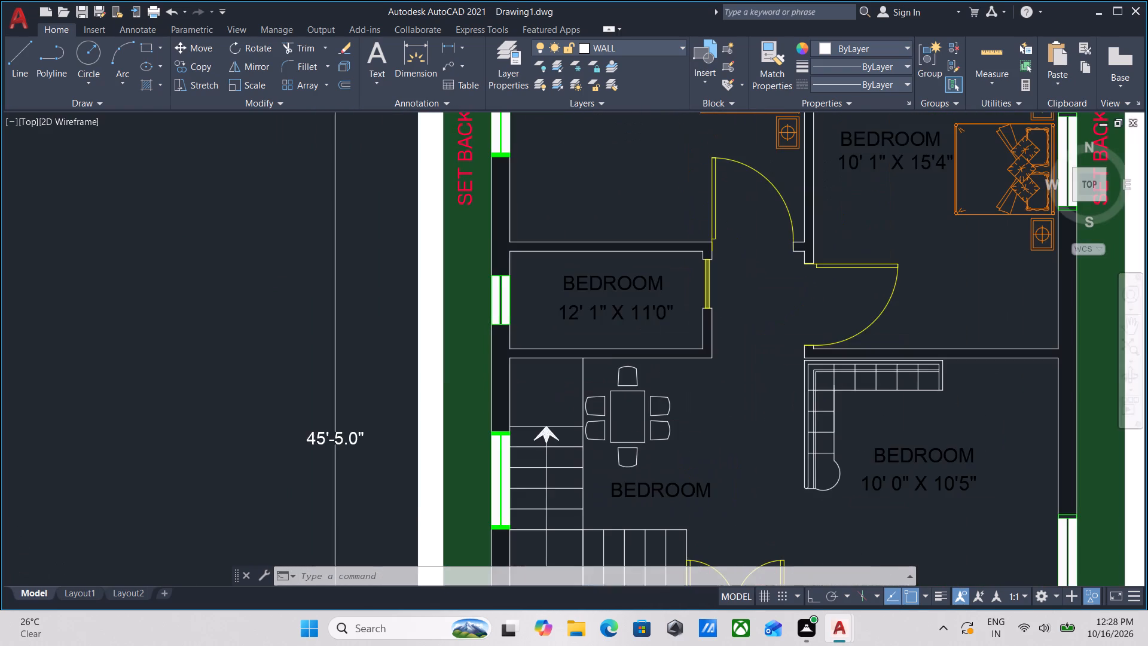
{"action": "double_click", "coordinate": [643, 309]}
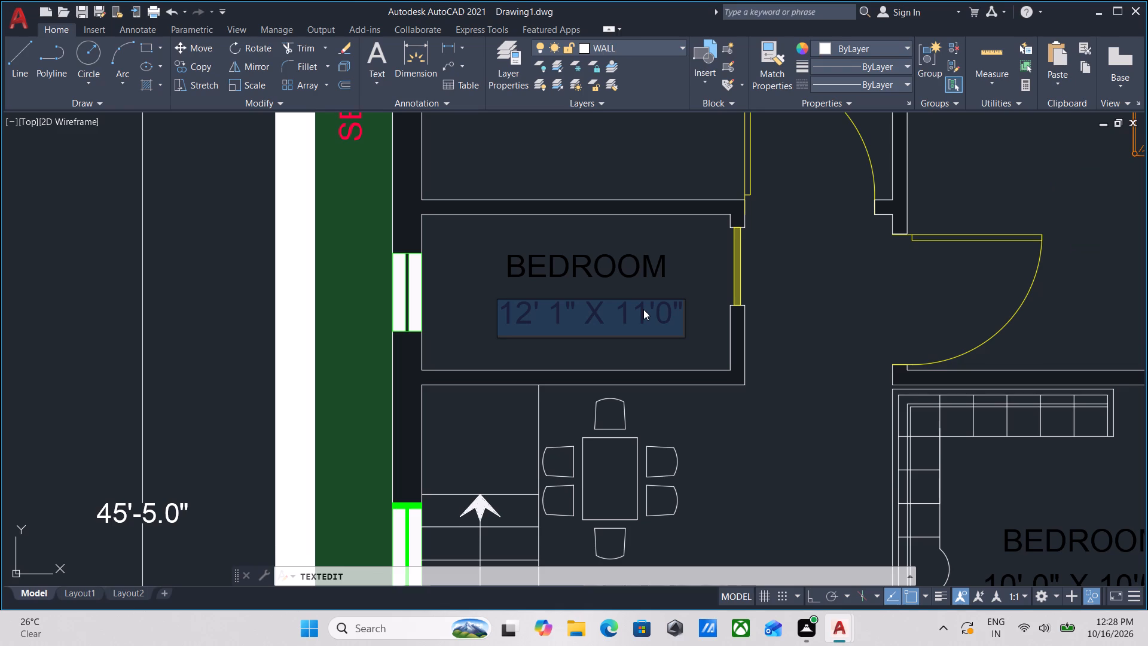
{"action": "key", "text": "7"}
{"action": "key", "text": "apostrophe"}
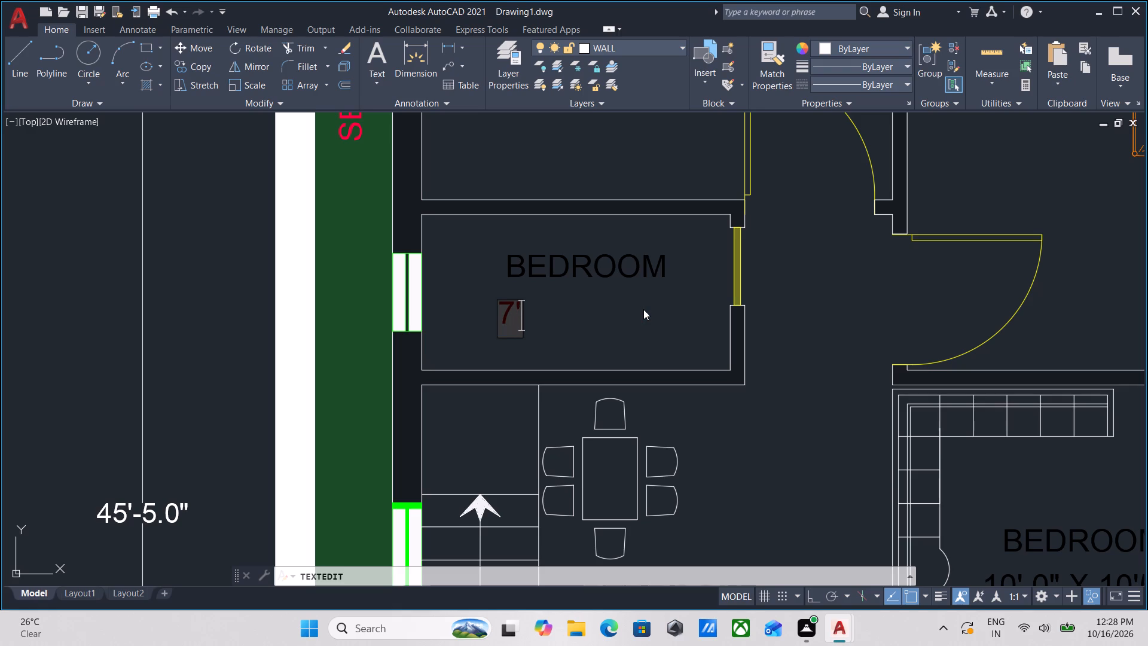
{"action": "key", "text": "space"}
{"action": "type", "text": "11"}
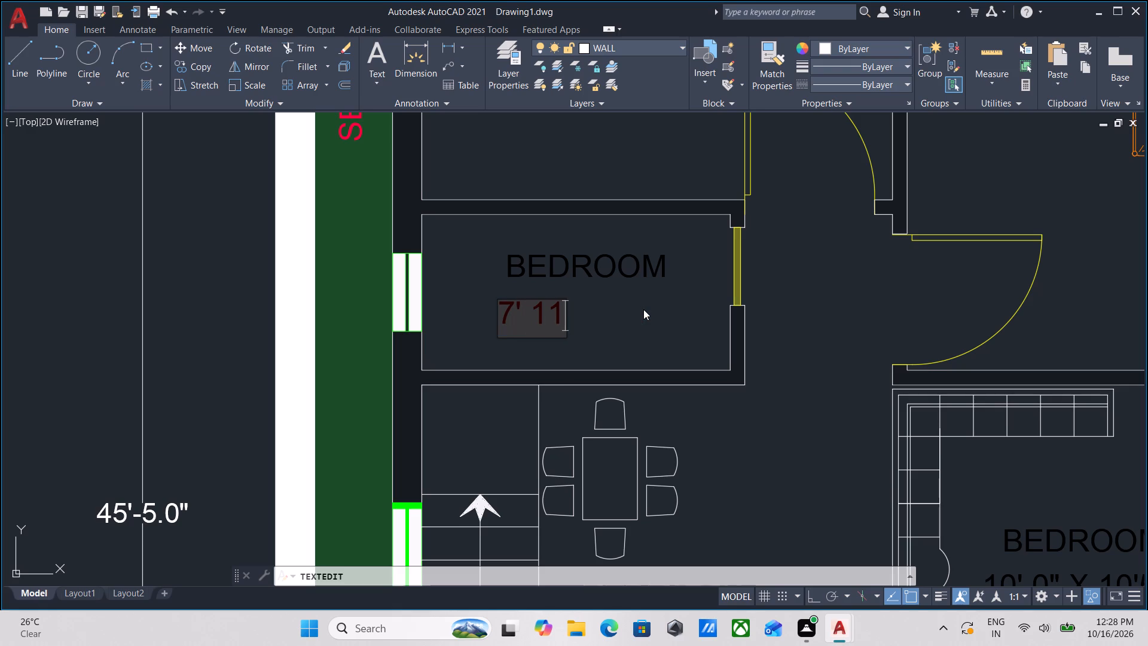
{"action": "key", "text": "shift+quotedbl"}
{"action": "key", "text": "space"}
{"action": "type", "text": "X"}
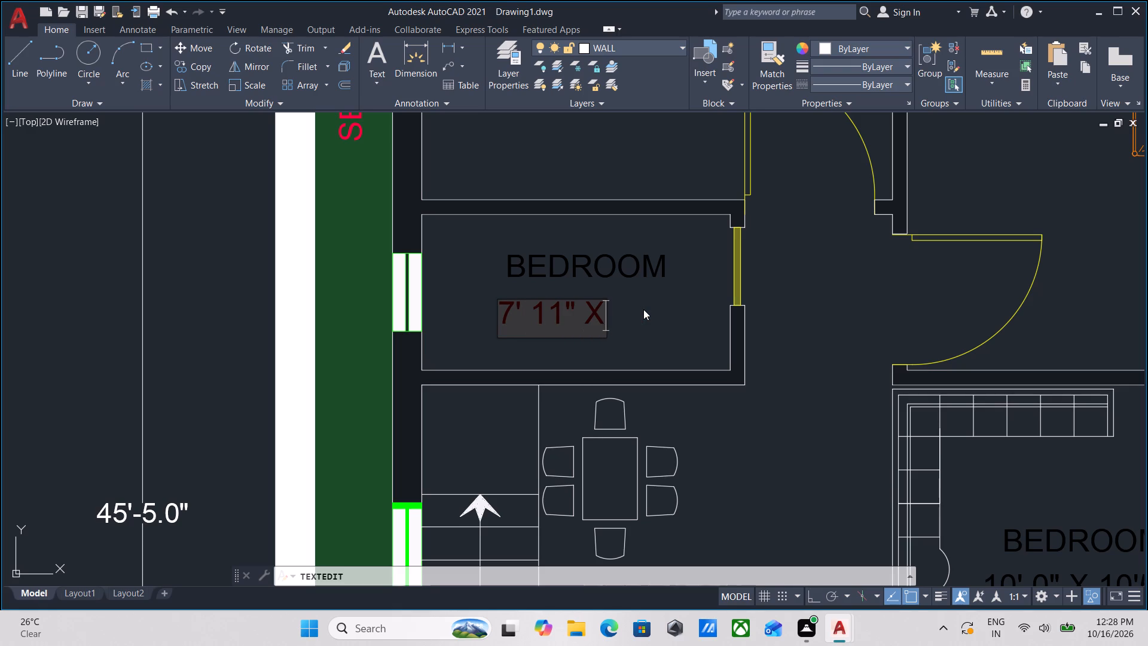
{"action": "key", "text": "space"}
{"action": "key", "text": "4"}
{"action": "key", "text": "apostrophe"}
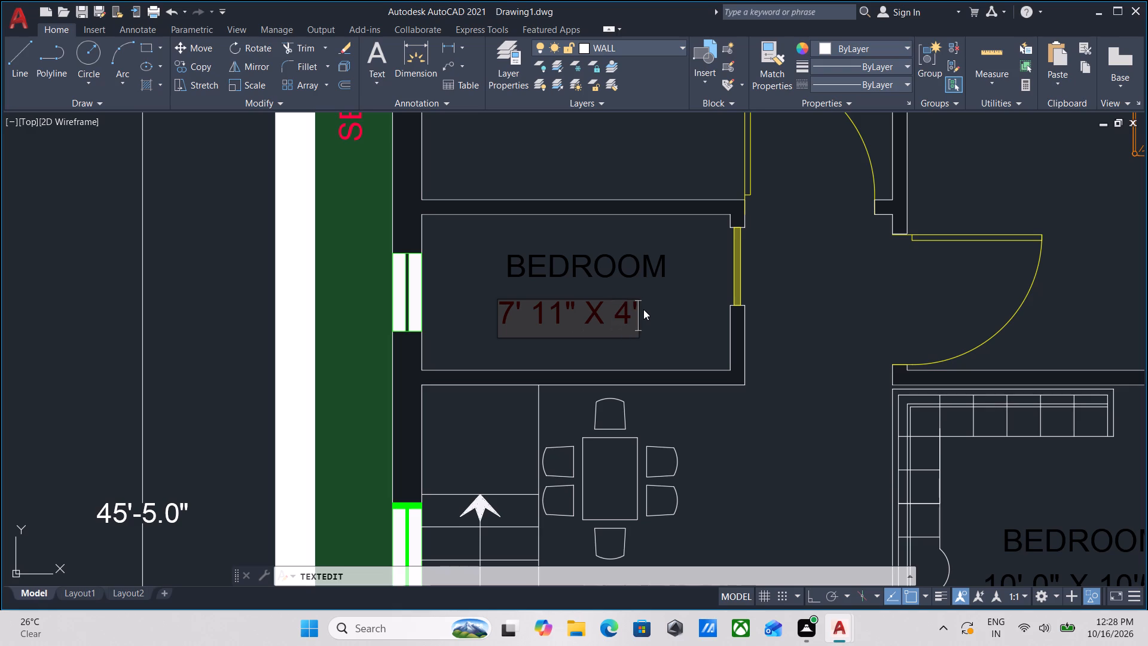
{"action": "key", "text": "space"}
{"action": "type", "text": "0"}
{"action": "key", "text": "shift+quotedbl"}
{"action": "key", "text": "Return"}
{"action": "key", "text": "Return"}
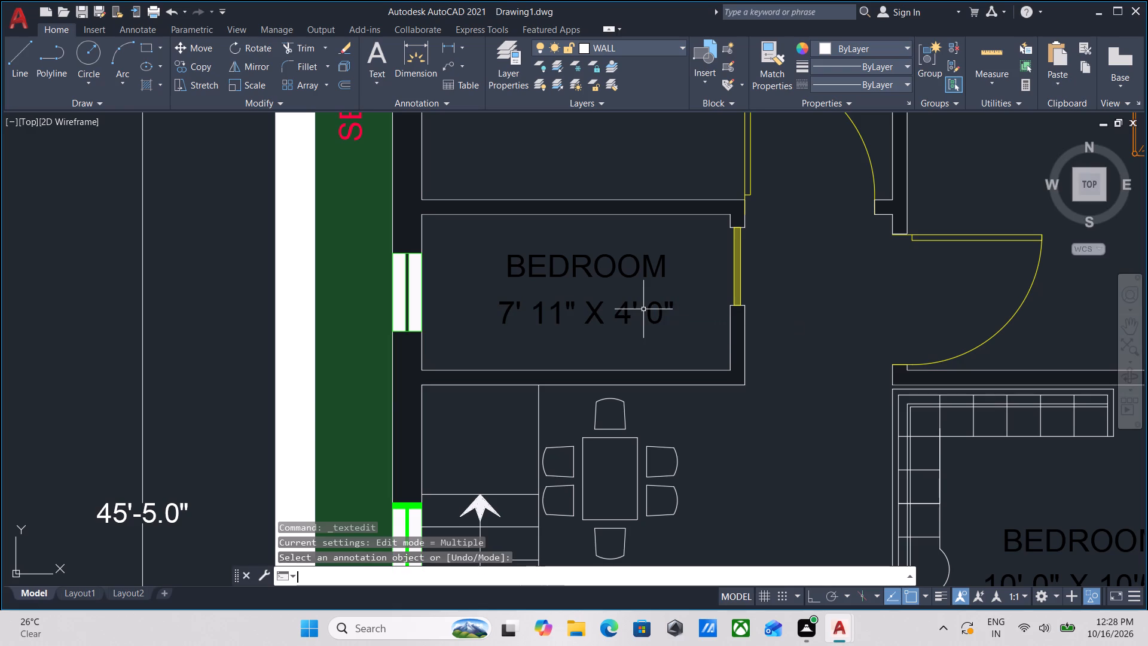
Move the 7' 11" X 4' 0" size text slightly up, closer beneath its BEDROOM label.
{"action": "left_click", "coordinate": [571, 334]}
{"action": "left_click", "coordinate": [544, 303]}
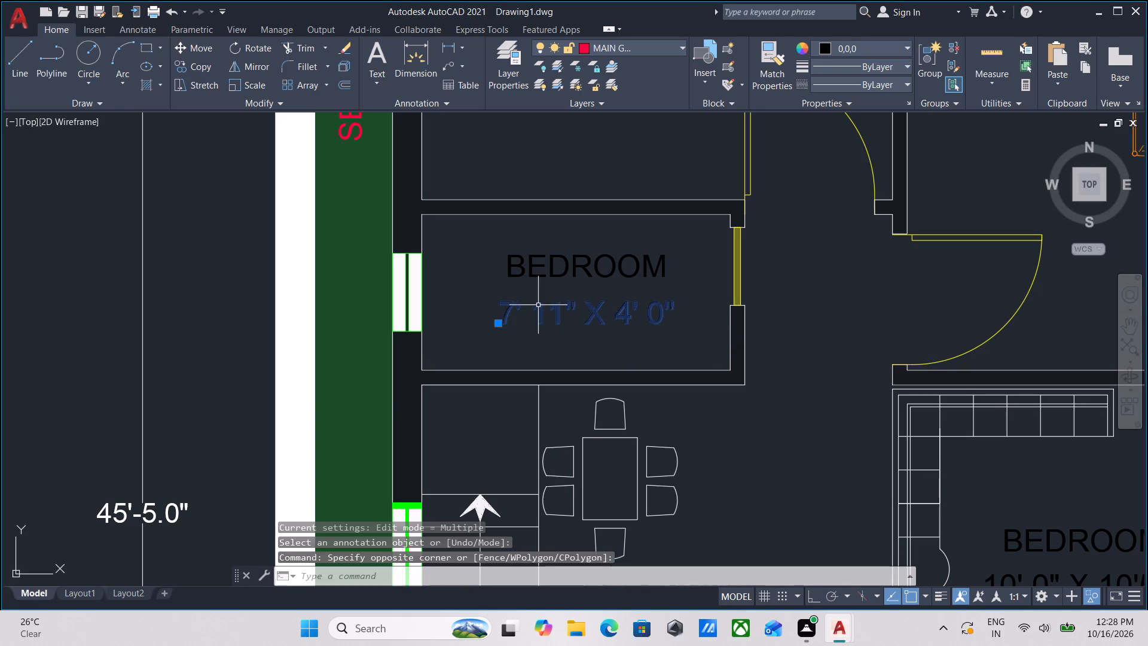
{"action": "left_click", "coordinate": [497, 325]}
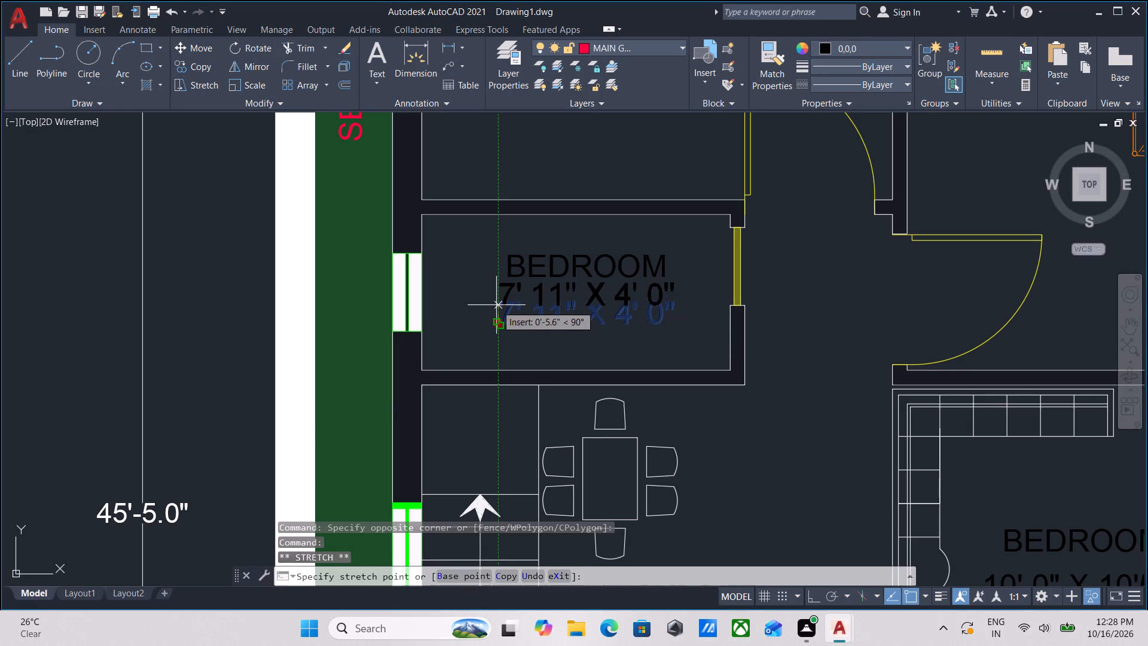
{"action": "left_click", "coordinate": [496, 305]}
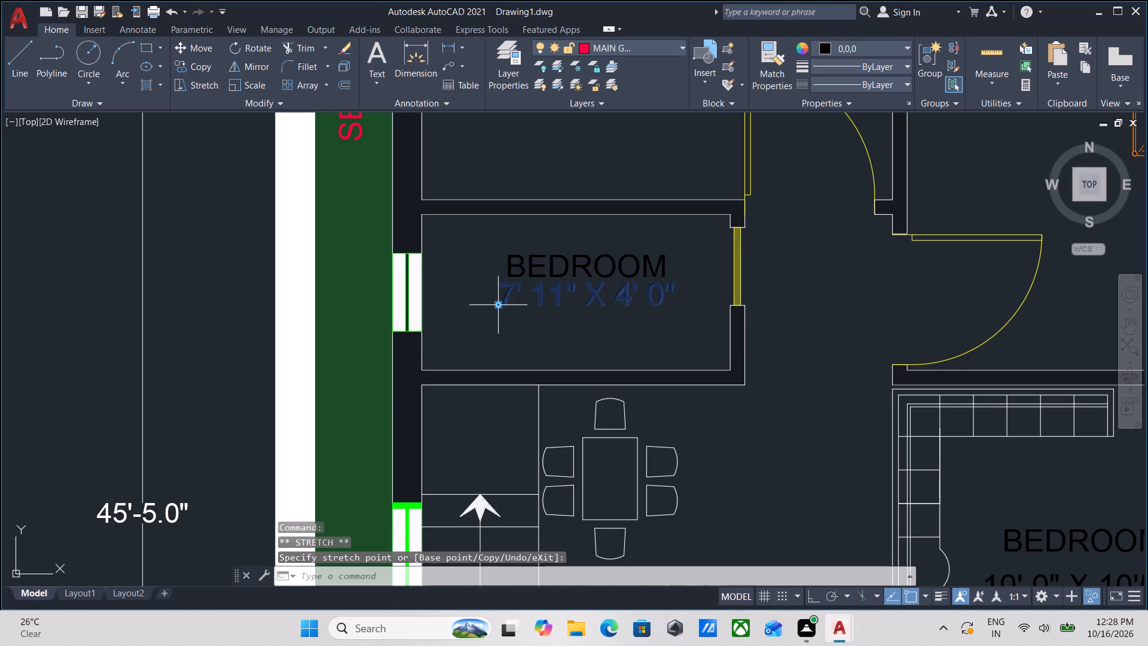
{"action": "left_click", "coordinate": [499, 305]}
{"action": "left_click", "coordinate": [499, 319]}
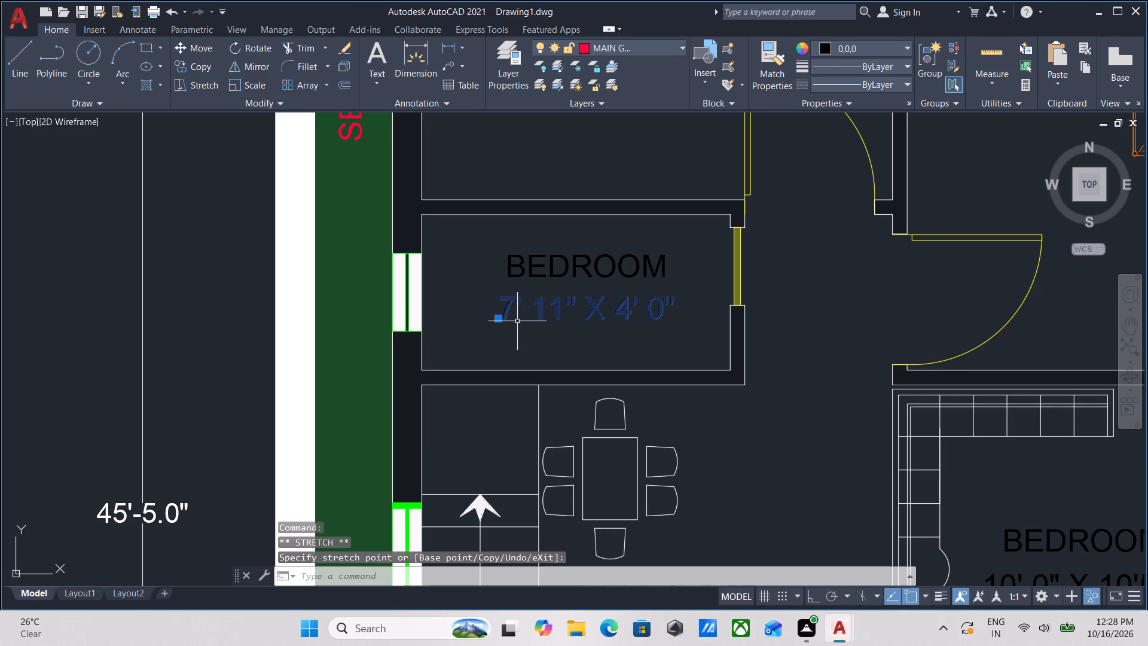
Change the BEDROOM label above the 7' 11" X 4' 0" size text to TOILET.
{"action": "key", "text": "Escape"}
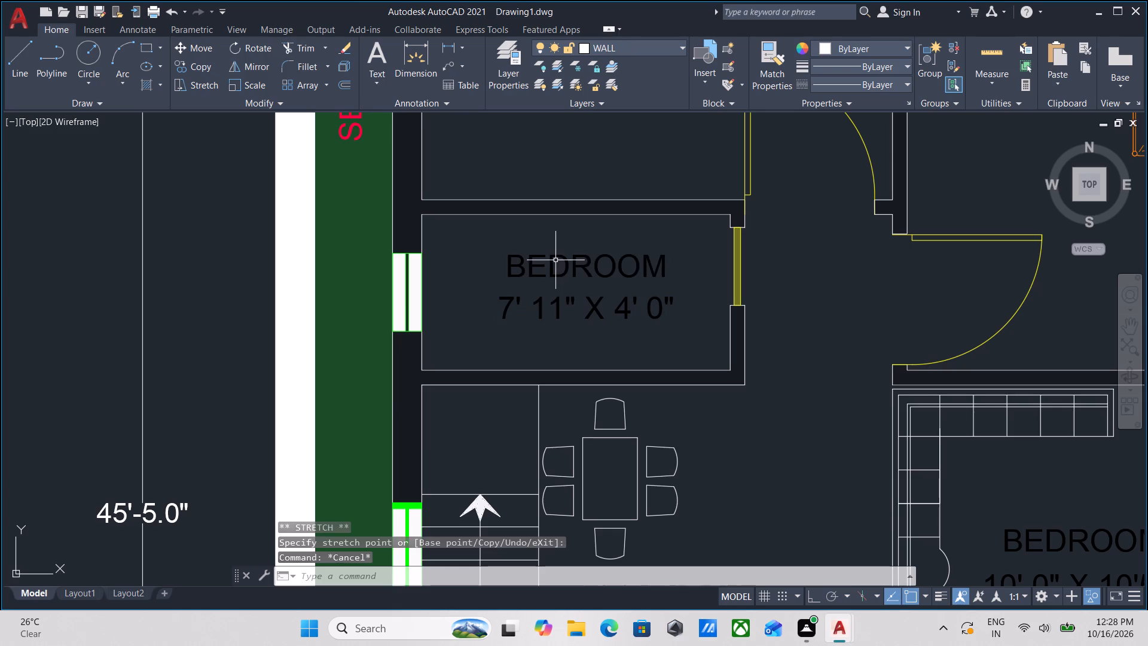
{"action": "double_click", "coordinate": [554, 267]}
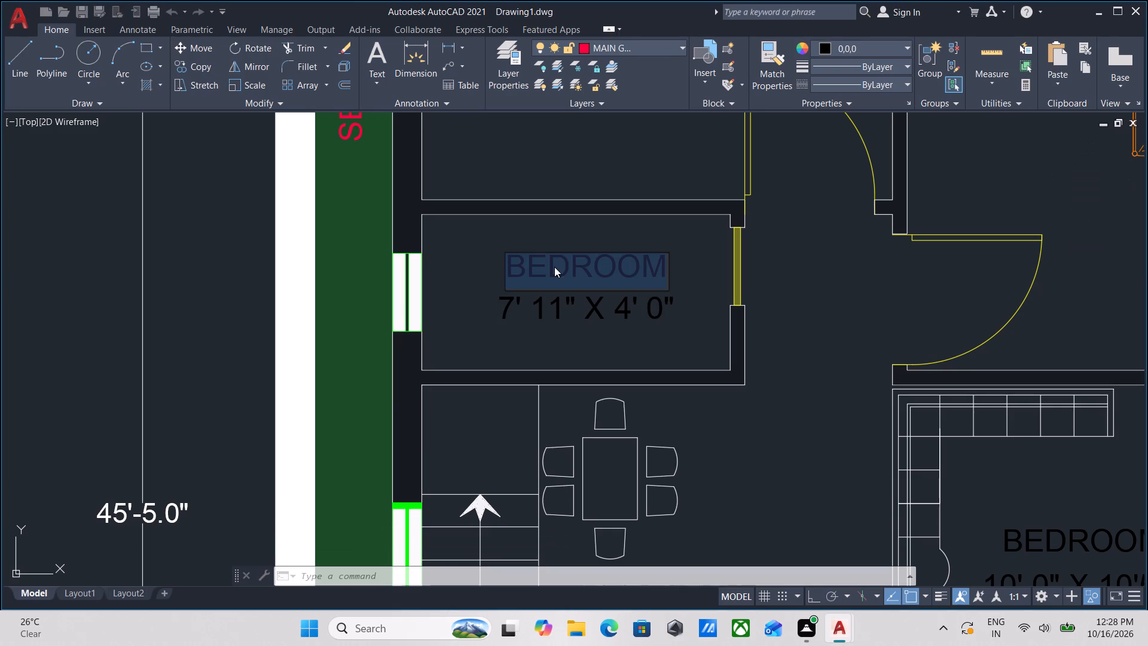
{"action": "type", "text": "TOI"}
{"action": "type", "text": "LET"}
{"action": "key", "text": "Return"}
{"action": "key", "text": "Return"}
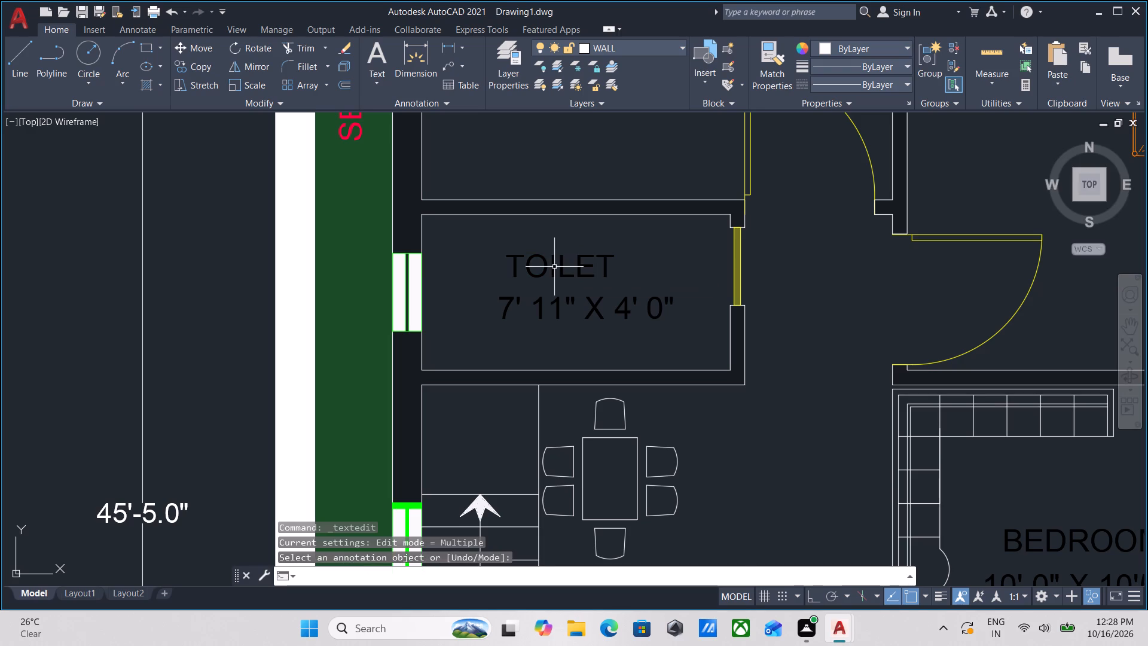
Measure the inside dimensions of the blue paved area in front of the house, beside the kitchen.
{"action": "scroll", "coordinate": [554, 267], "scroll_direction": "down", "scroll_amount": 2}
{"action": "middle_click_drag", "start_coordinate": [557, 276], "coordinate": [570, 200]}
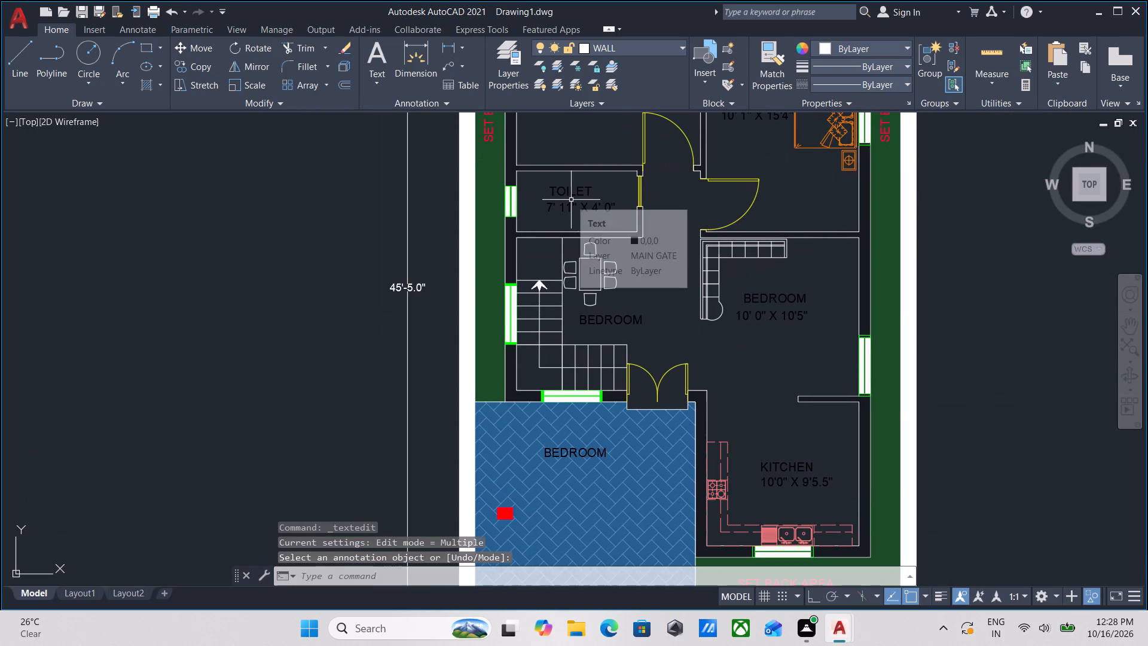
{"action": "scroll", "coordinate": [641, 313], "scroll_direction": "up", "scroll_amount": 2}
{"action": "middle_click_drag", "start_coordinate": [641, 310], "coordinate": [642, 310]}
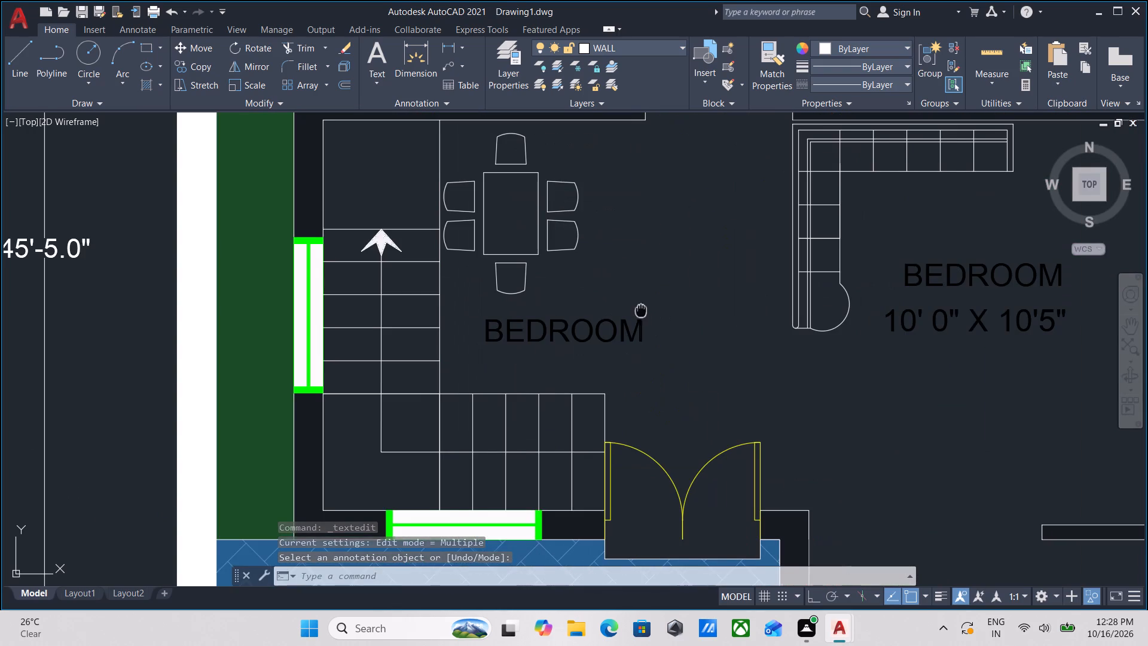
{"action": "middle_click_drag", "start_coordinate": [642, 310], "coordinate": [665, 375]}
{"action": "scroll", "coordinate": [665, 375], "scroll_direction": "down", "scroll_amount": 1}
{"action": "scroll", "coordinate": [674, 317], "scroll_direction": "down", "scroll_amount": 1}
{"action": "middle_click_drag", "start_coordinate": [674, 308], "coordinate": [711, 213]}
{"action": "middle_click_drag", "start_coordinate": [652, 443], "coordinate": [660, 328]}
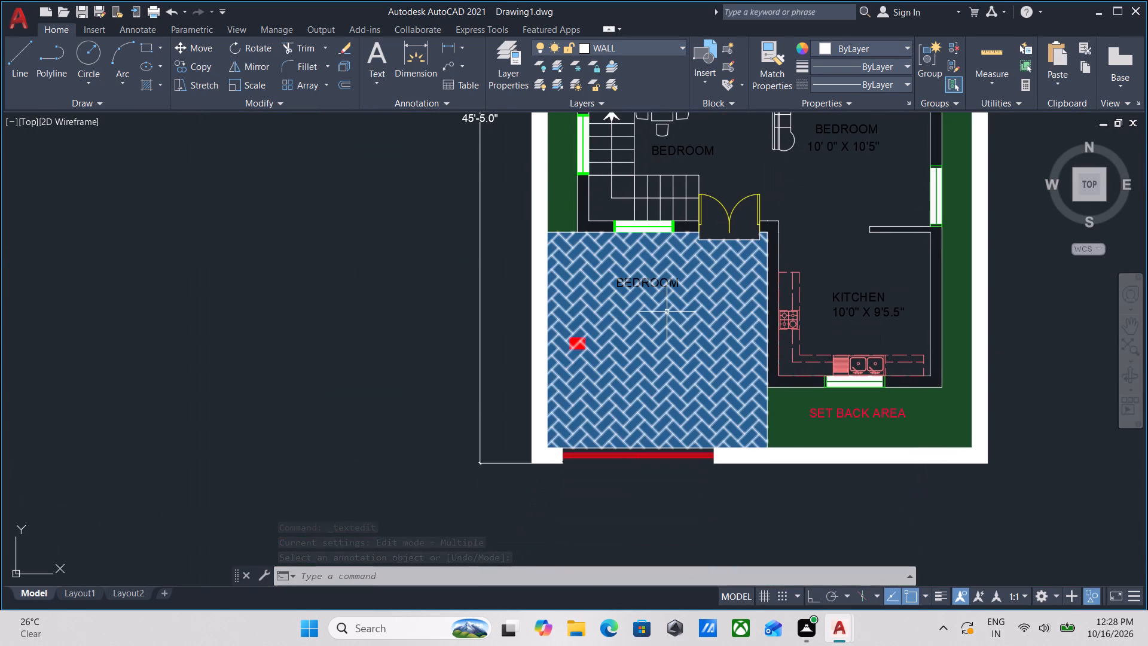
{"action": "type", "text": "MEA"}
{"action": "key", "text": "Return"}
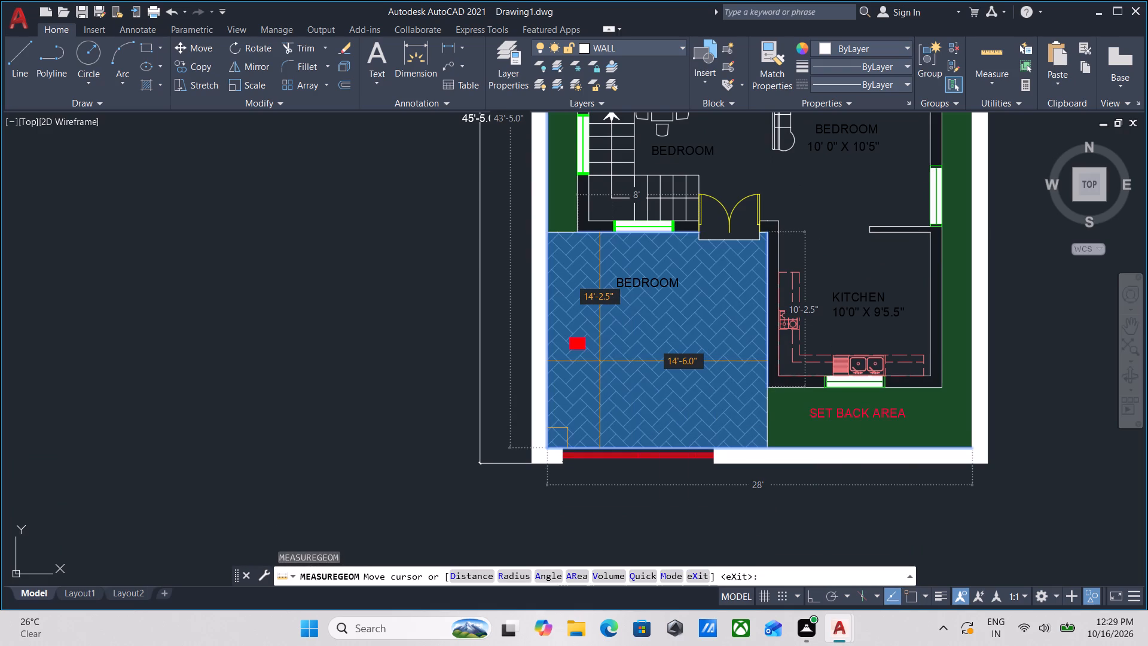
{"action": "scroll", "coordinate": [600, 361], "scroll_direction": "up", "scroll_amount": 1}
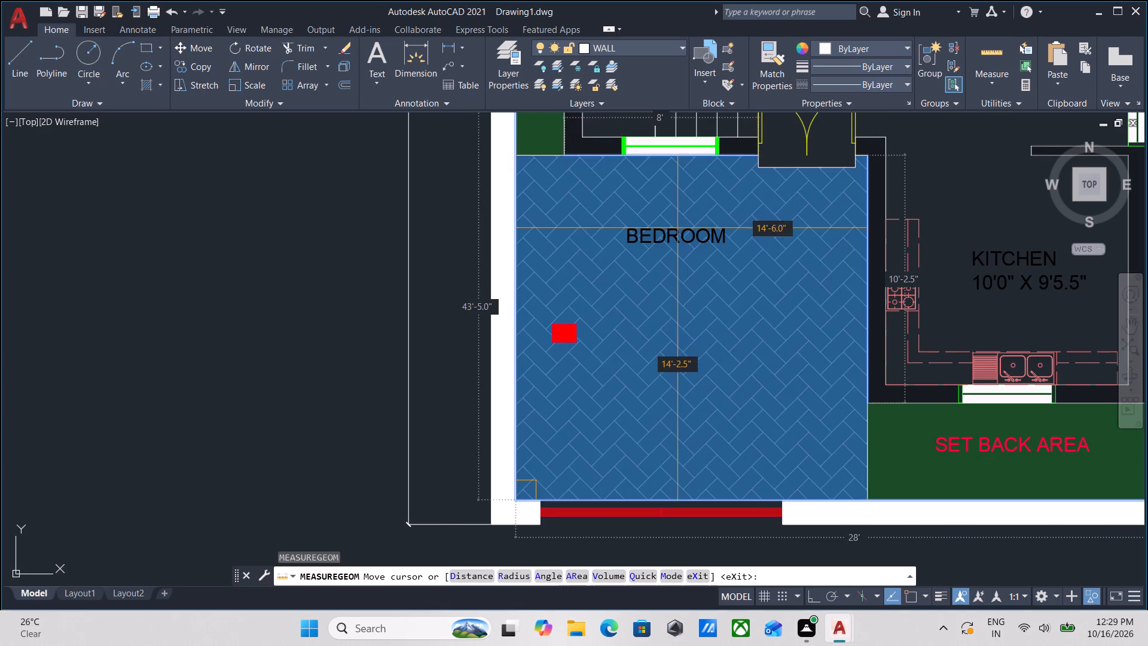
{"action": "key", "text": "Escape"}
Hide the solid blue hatch and the herringbone hatch that fill the paved front area.
{"action": "scroll", "coordinate": [660, 240], "scroll_direction": "up", "scroll_amount": 3}
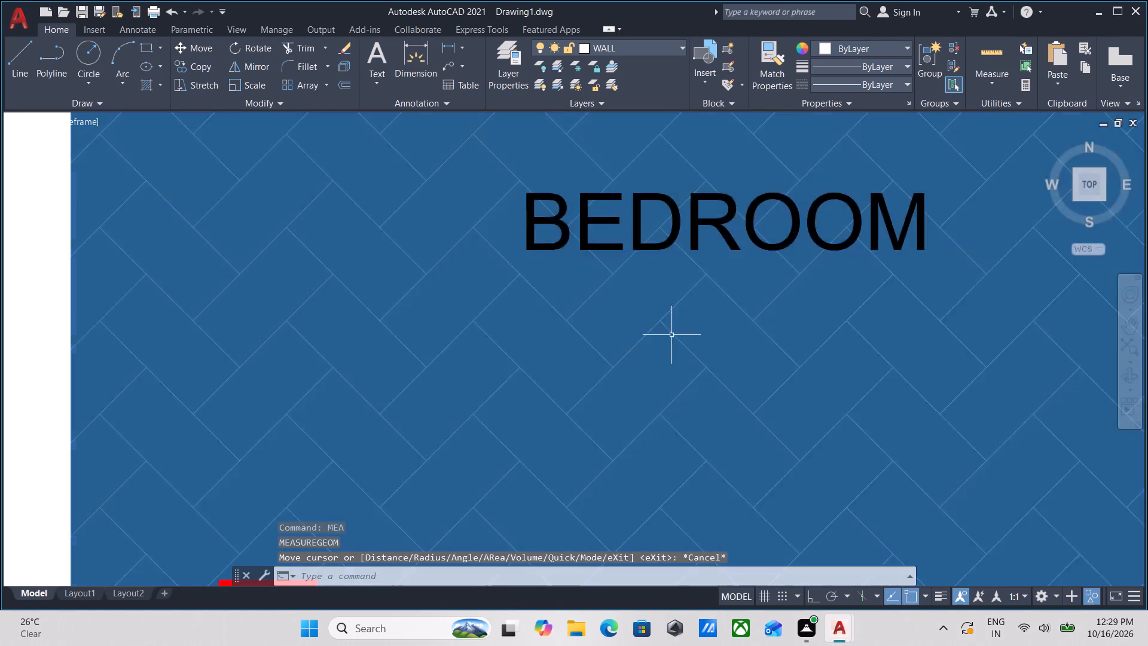
{"action": "left_click", "coordinate": [664, 326]}
{"action": "right_click", "coordinate": [664, 326]}
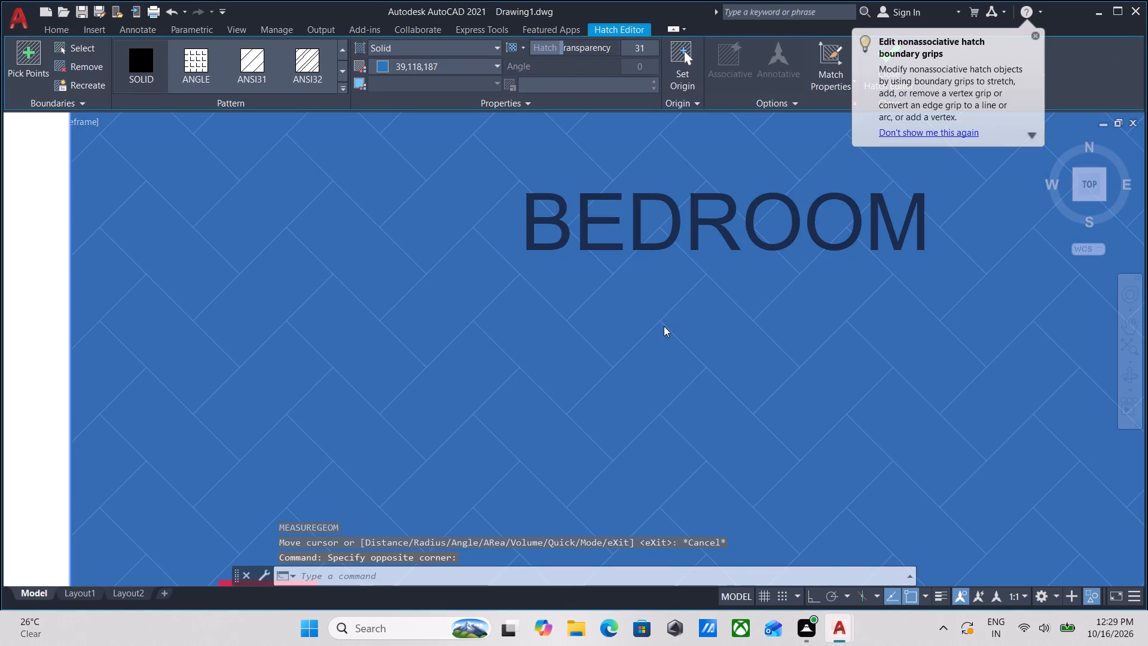
{"action": "left_click", "coordinate": [710, 310]}
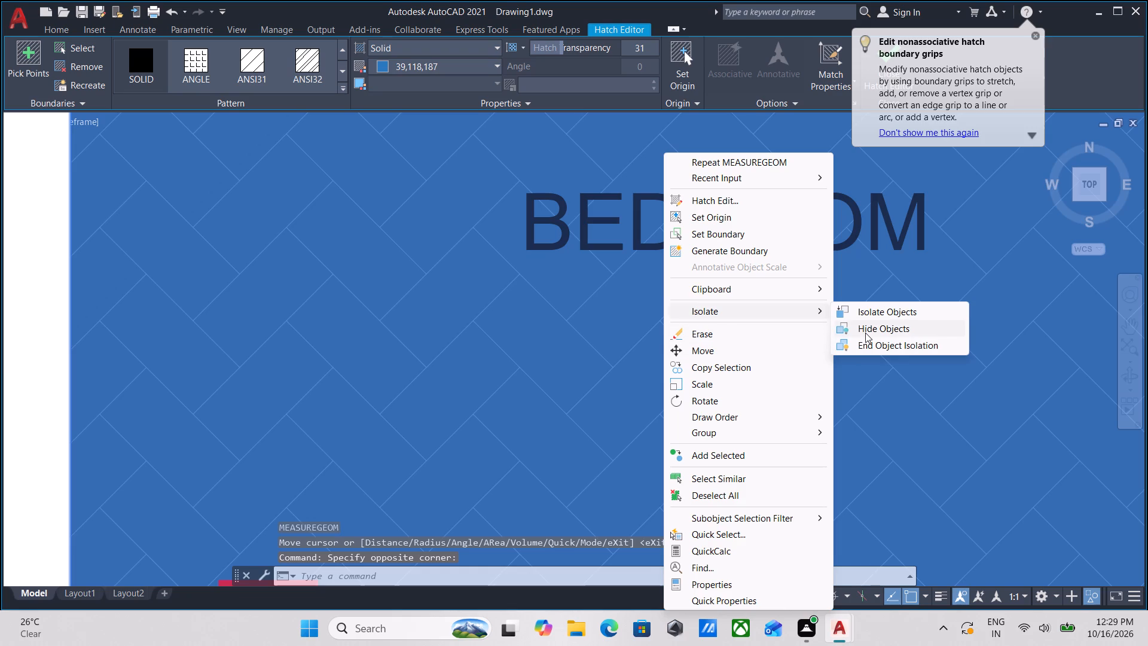
{"action": "left_click", "coordinate": [865, 333]}
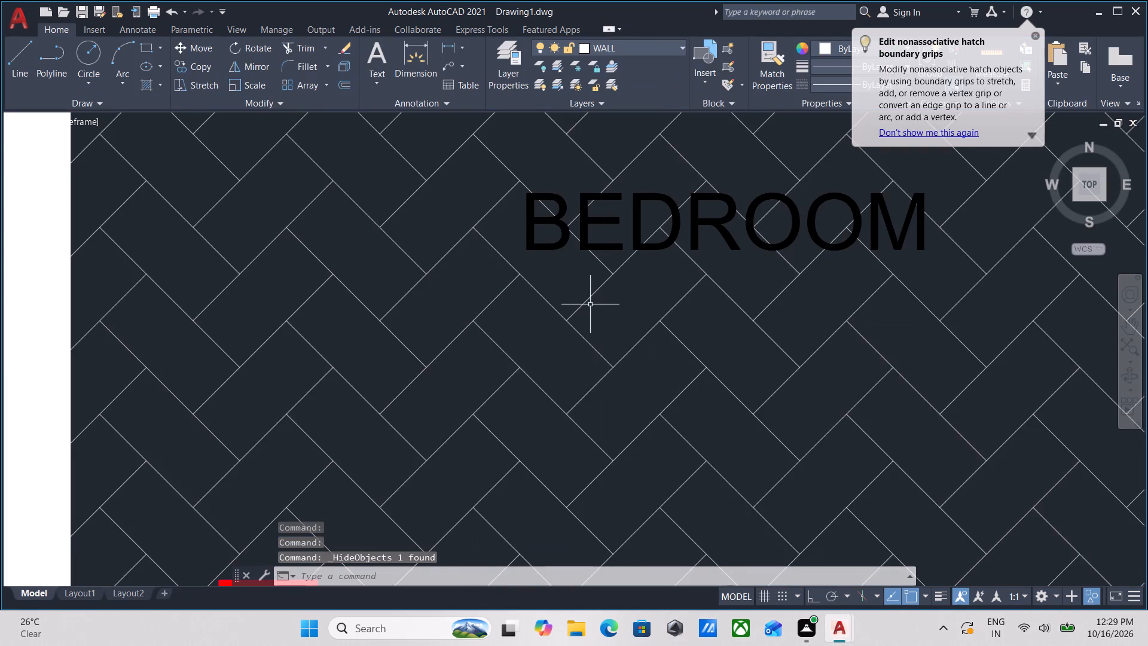
{"action": "left_click", "coordinate": [579, 305]}
{"action": "right_click", "coordinate": [579, 305]}
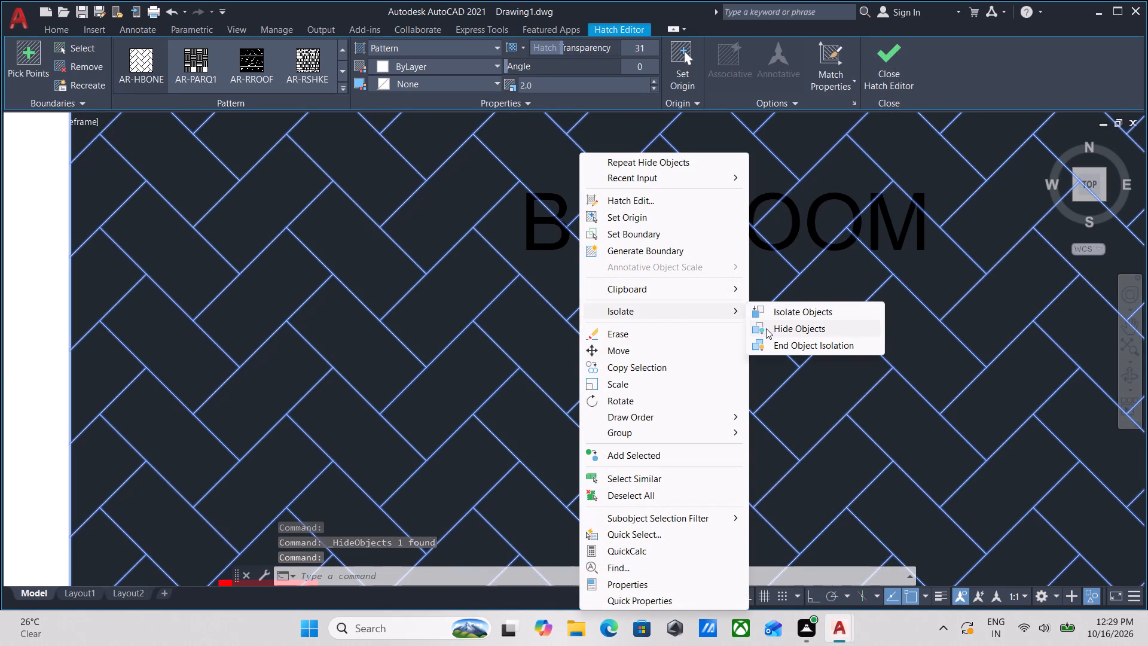
{"action": "left_click", "coordinate": [767, 328]}
Change the BEDROOM label in the front area beside the kitchen to CAR PARKING AREA.
{"action": "scroll", "coordinate": [655, 298], "scroll_direction": "down", "scroll_amount": 1}
{"action": "middle_click_drag", "start_coordinate": [658, 313], "coordinate": [674, 372]}
{"action": "left_click", "coordinate": [731, 372]}
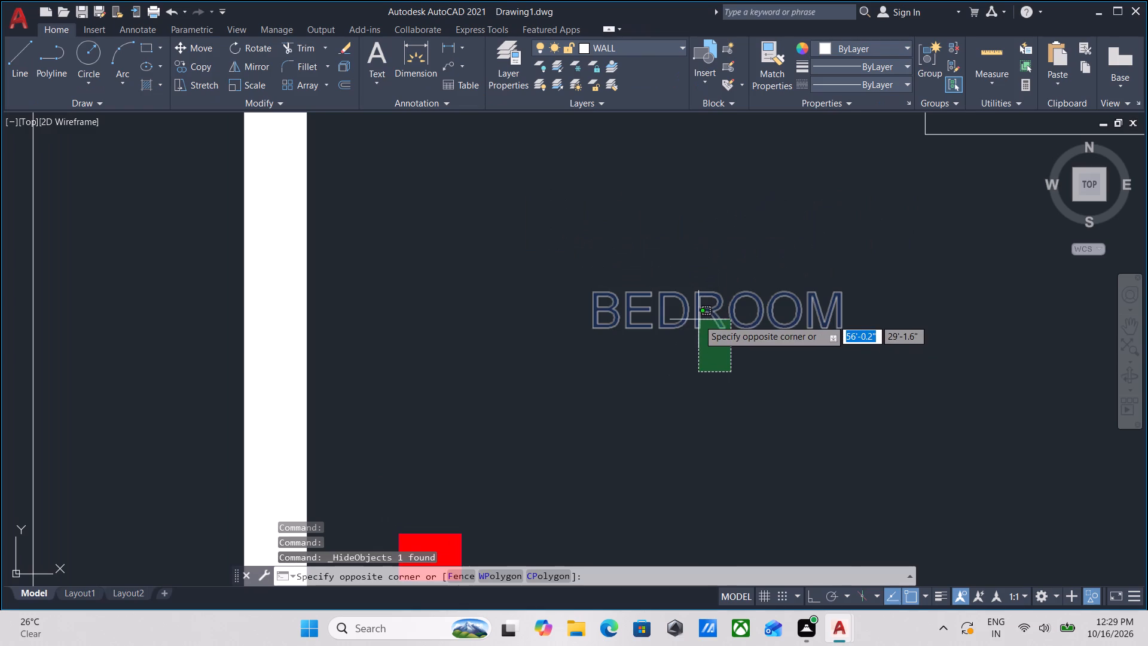
{"action": "left_click", "coordinate": [698, 319]}
{"action": "left_click", "coordinate": [664, 302]}
{"action": "double_click", "coordinate": [673, 317]}
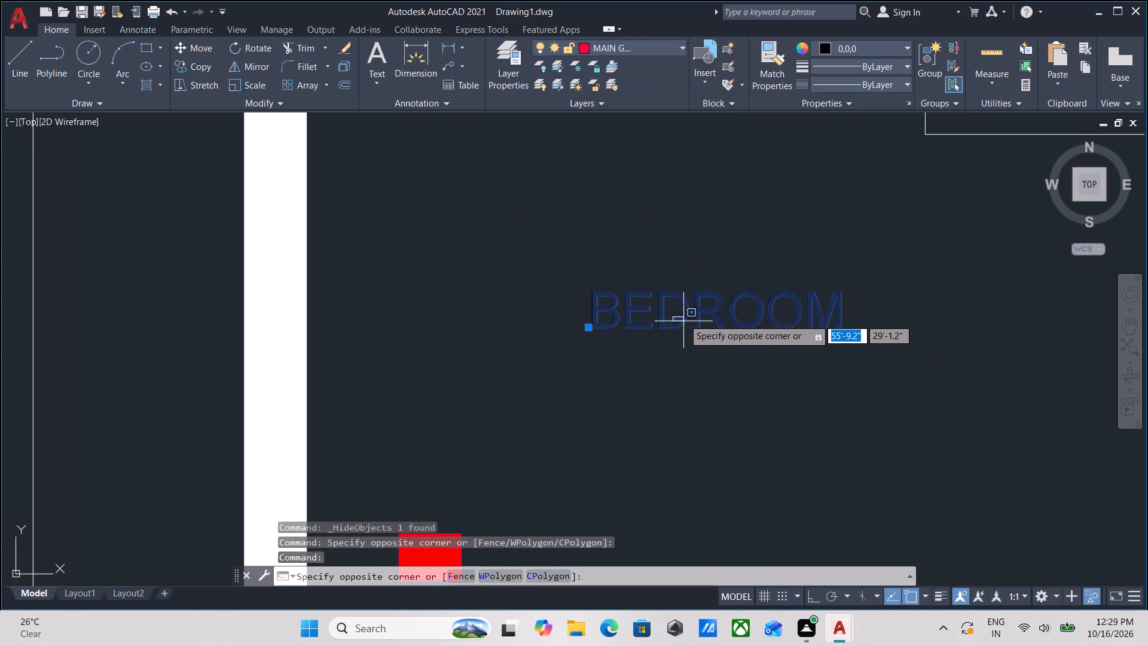
{"action": "left_click", "coordinate": [685, 309]}
{"action": "double_click", "coordinate": [695, 305]}
{"action": "scroll", "coordinate": [695, 305], "scroll_direction": "down", "scroll_amount": 2}
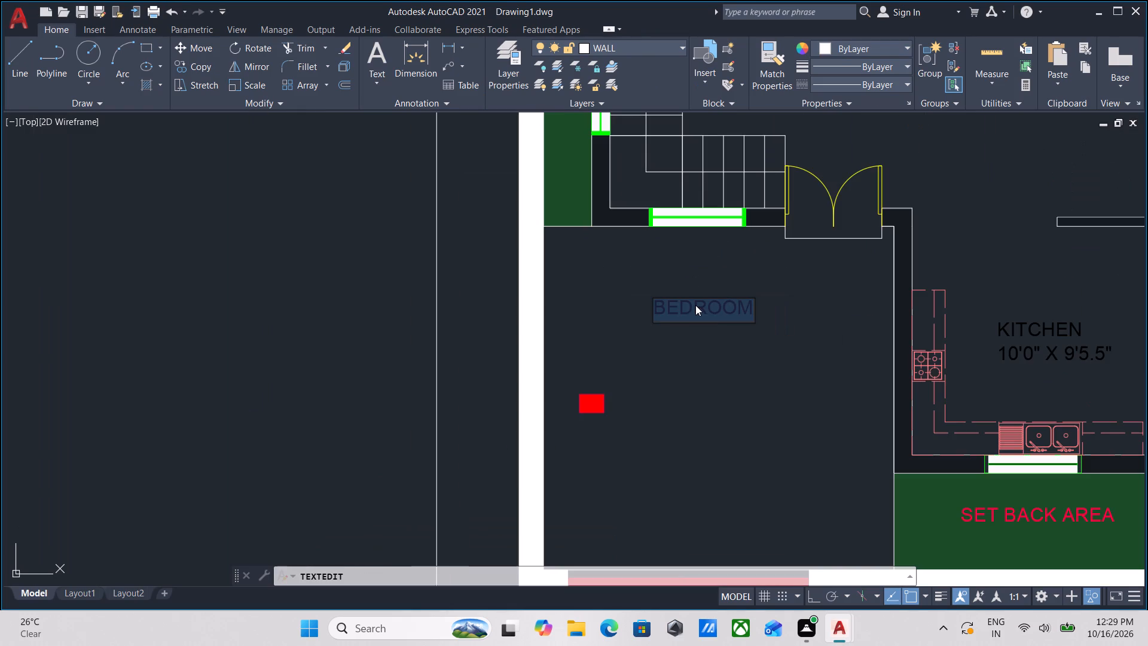
{"action": "type", "text": "CAR"}
{"action": "key", "text": "space"}
{"action": "type", "text": "PAR"}
{"action": "type", "text": "KING"}
{"action": "key", "text": "space"}
{"action": "type", "text": "AREA"}
{"action": "key", "text": "Return"}
{"action": "key", "text": "Return"}
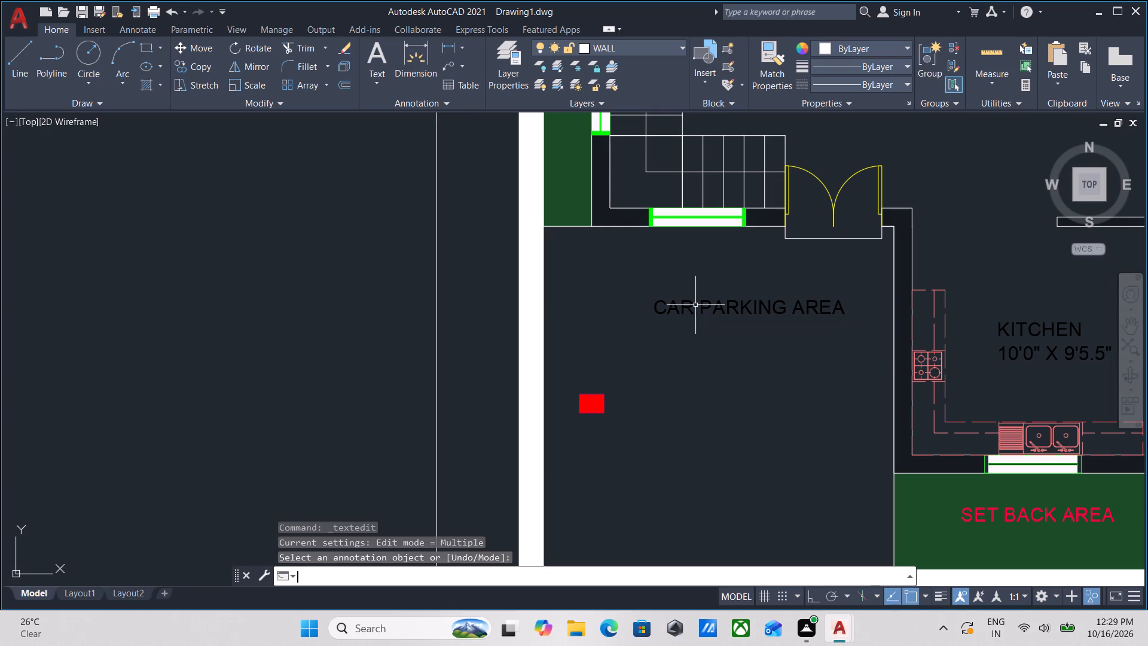
Copy the CAR PARKING AREA label straight down, placing the copy just beneath the original.
{"action": "scroll", "coordinate": [695, 305], "scroll_direction": "up", "scroll_amount": 3}
{"action": "left_click", "coordinate": [707, 364]}
{"action": "left_click", "coordinate": [615, 268]}
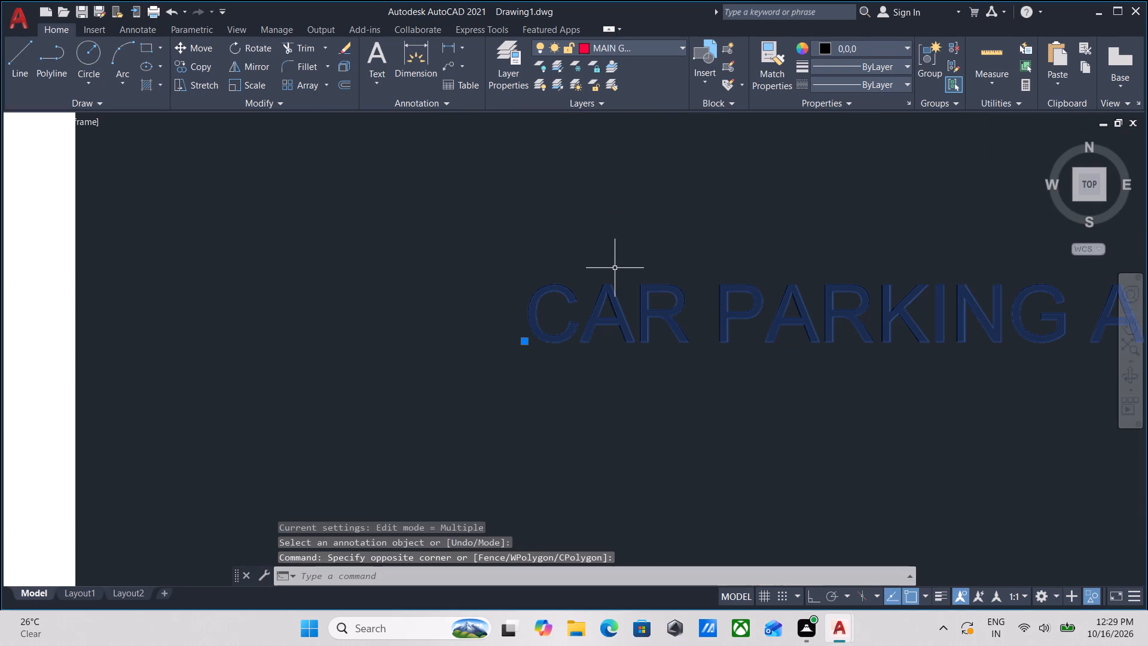
{"action": "type", "text": "CO"}
{"action": "key", "text": "Return"}
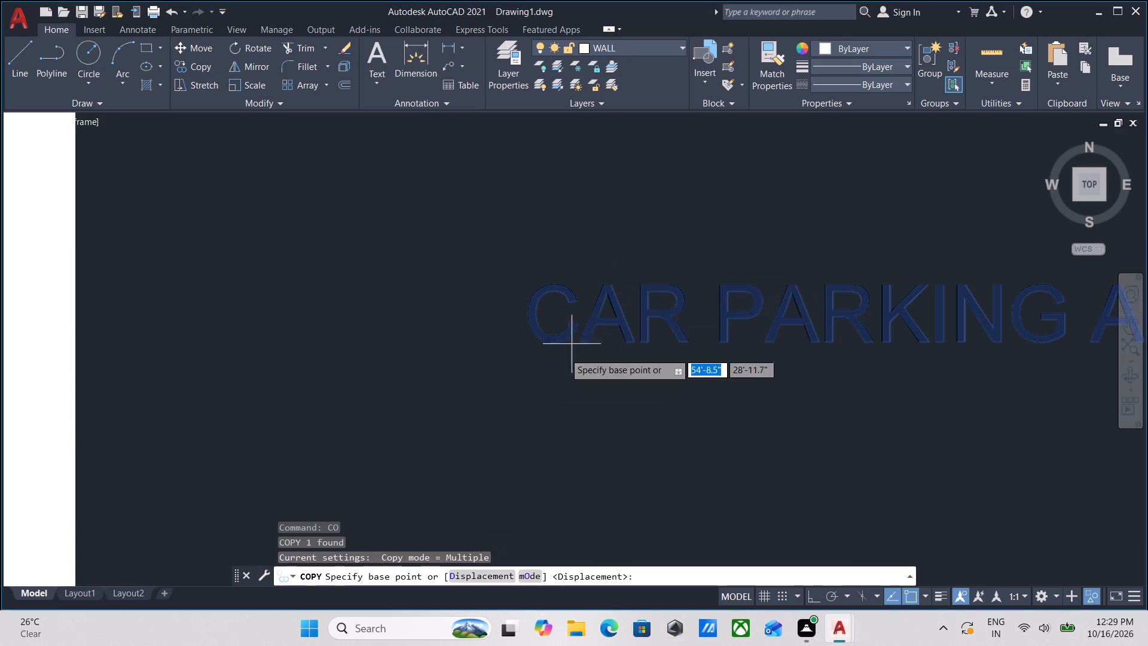
{"action": "left_click", "coordinate": [524, 335]}
{"action": "middle_click_drag", "start_coordinate": [527, 413], "coordinate": [567, 263]}
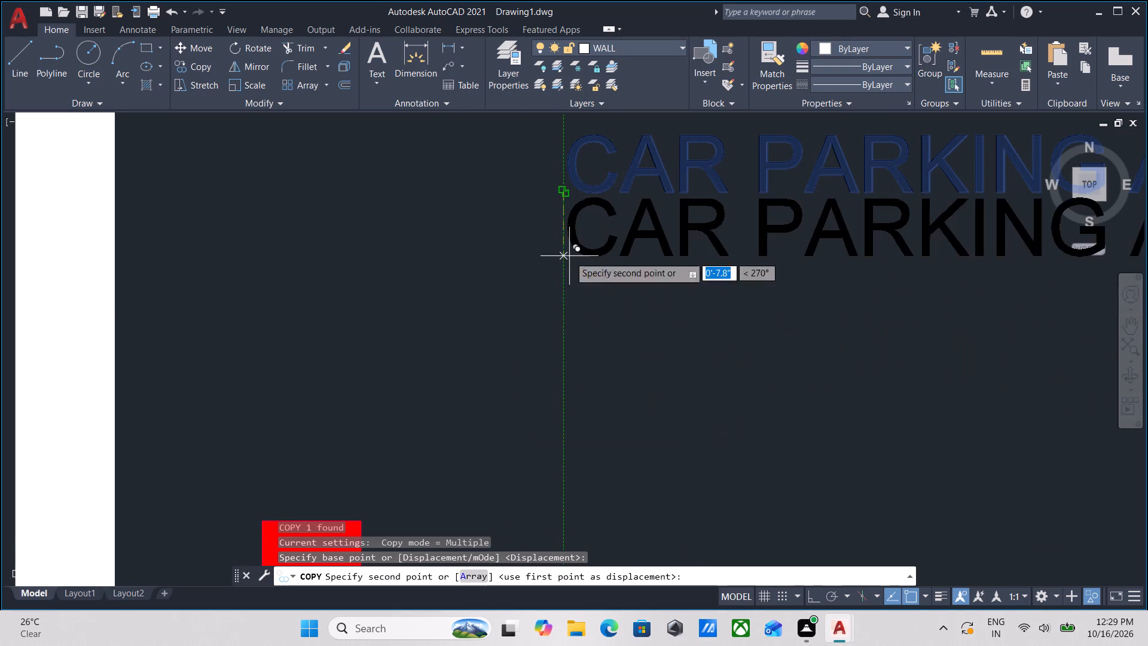
{"action": "scroll", "coordinate": [563, 310], "scroll_direction": "down", "scroll_amount": 1}
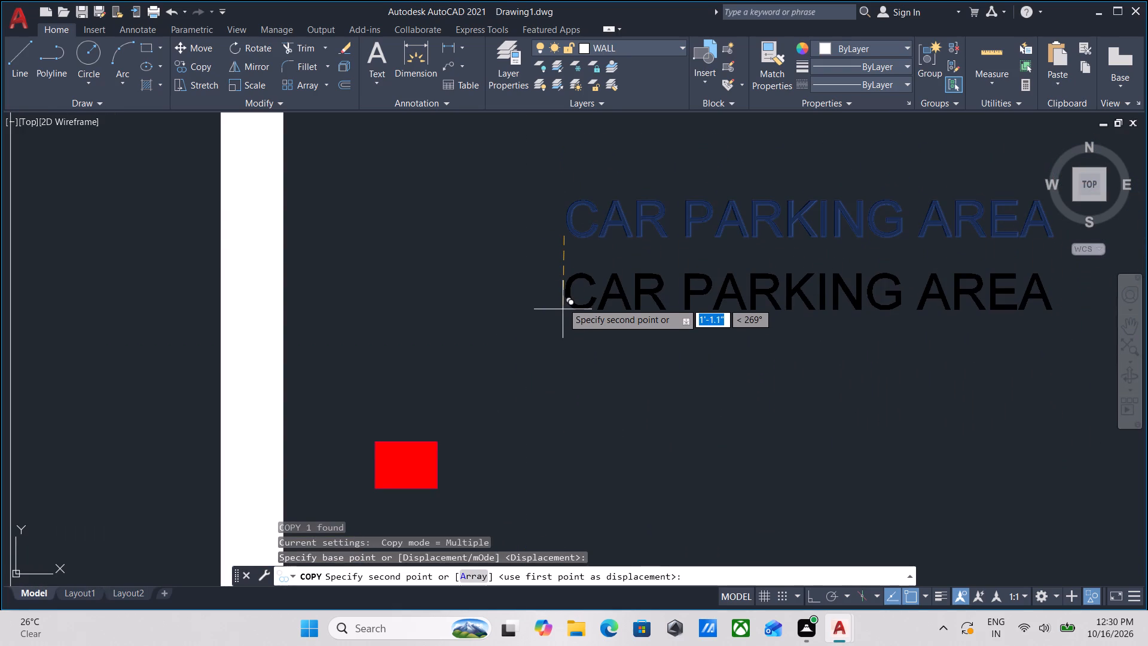
{"action": "left_click", "coordinate": [563, 296]}
{"action": "key", "text": "Escape"}
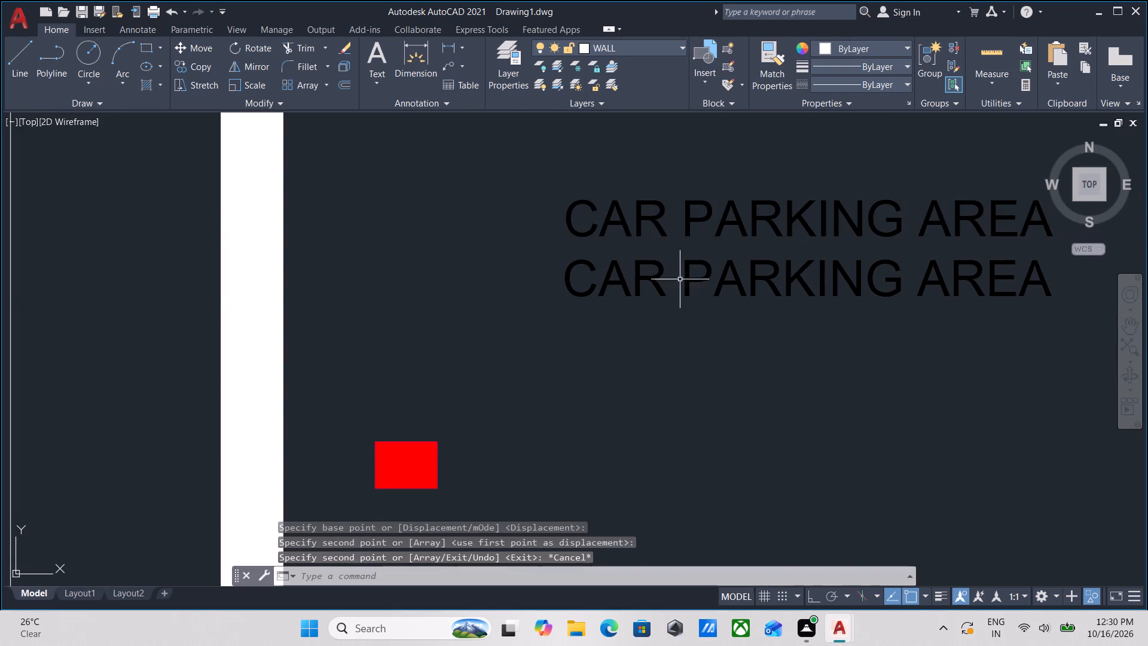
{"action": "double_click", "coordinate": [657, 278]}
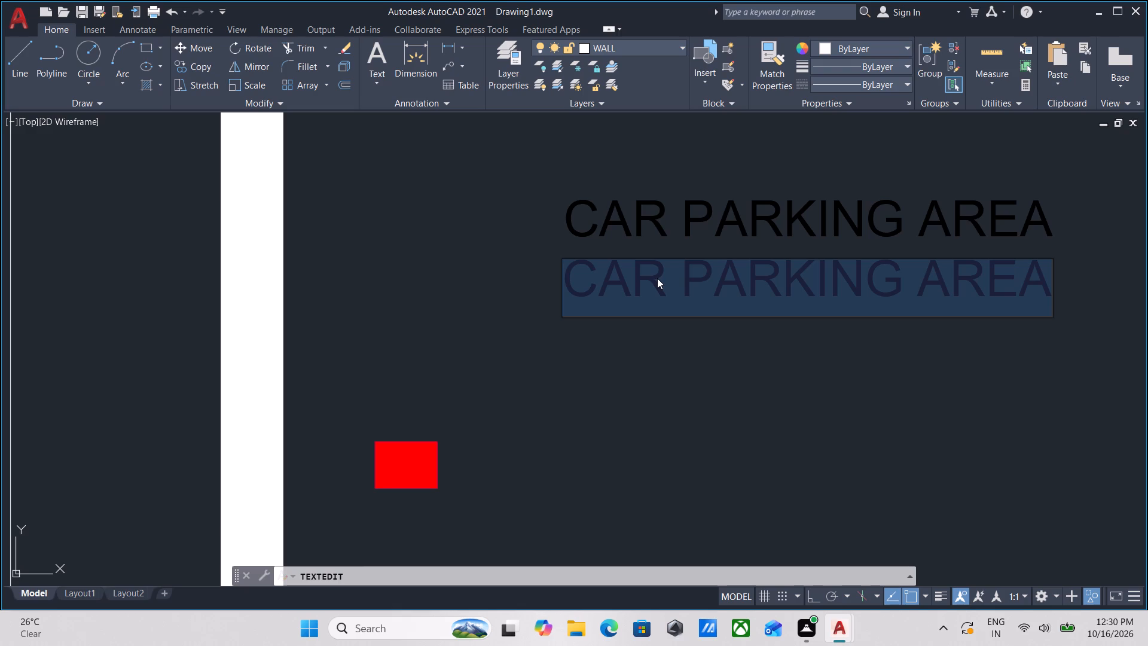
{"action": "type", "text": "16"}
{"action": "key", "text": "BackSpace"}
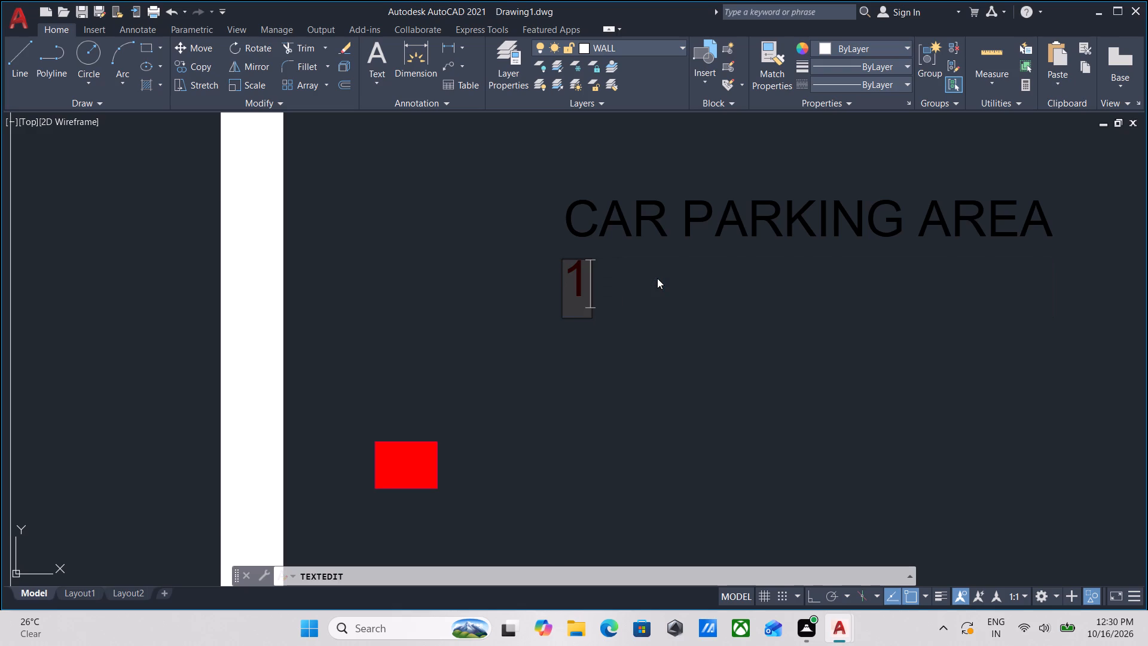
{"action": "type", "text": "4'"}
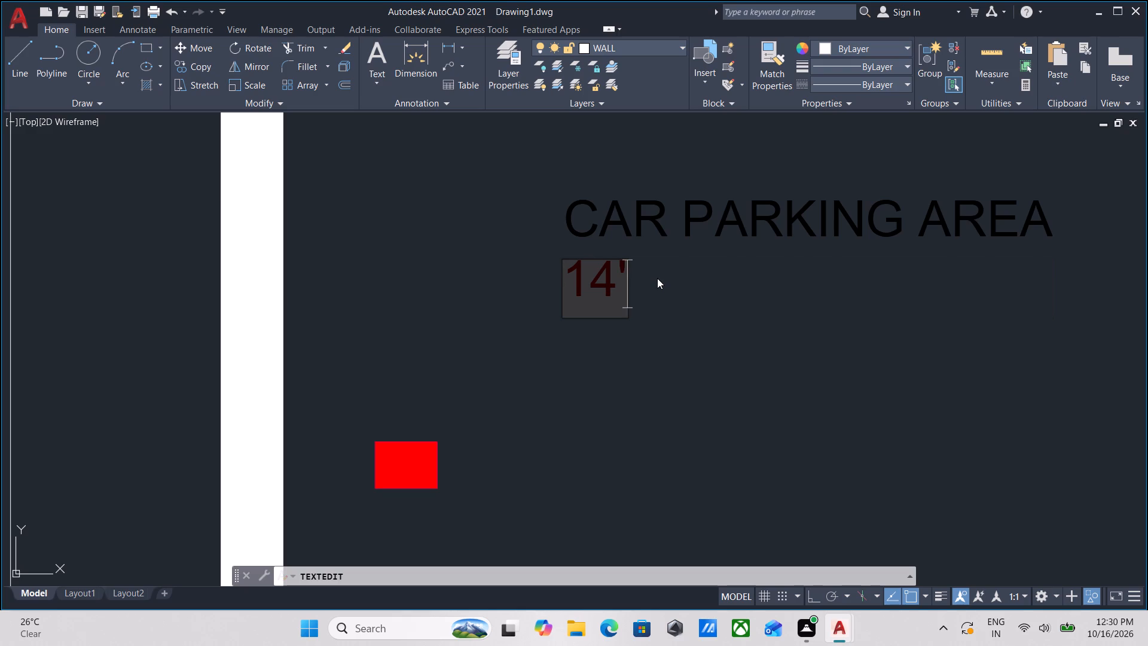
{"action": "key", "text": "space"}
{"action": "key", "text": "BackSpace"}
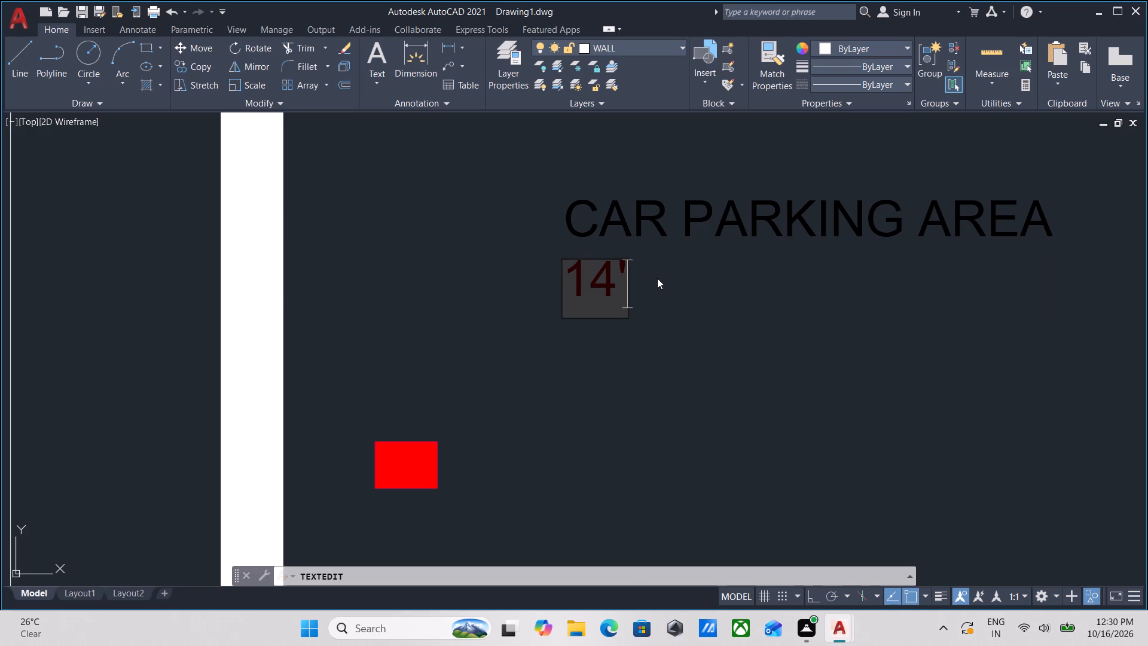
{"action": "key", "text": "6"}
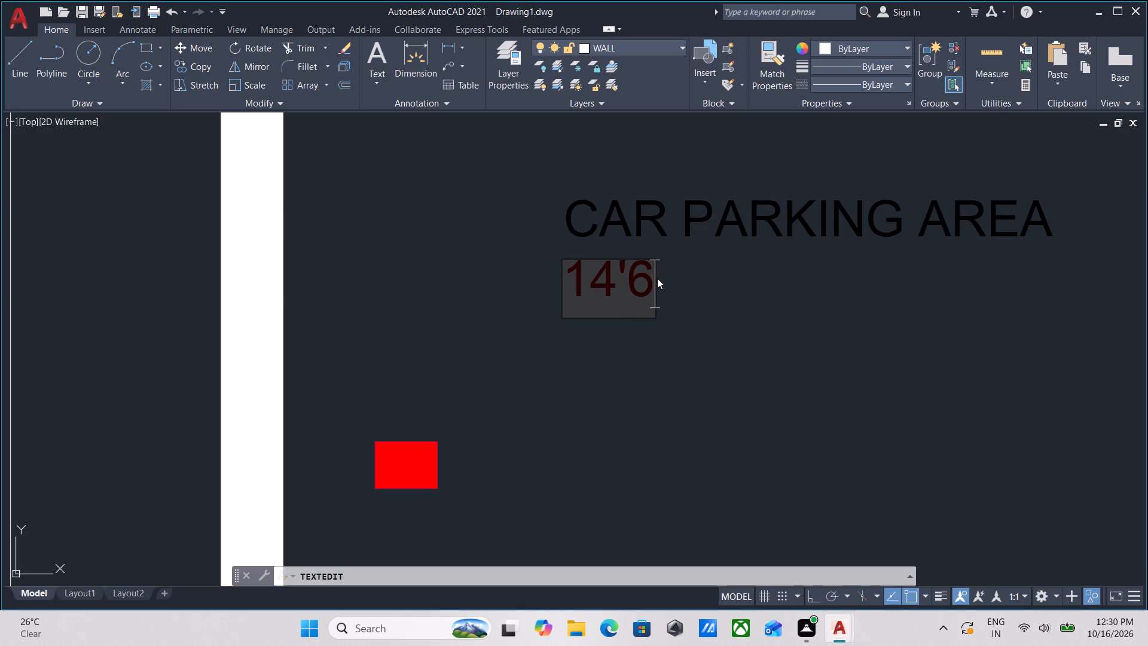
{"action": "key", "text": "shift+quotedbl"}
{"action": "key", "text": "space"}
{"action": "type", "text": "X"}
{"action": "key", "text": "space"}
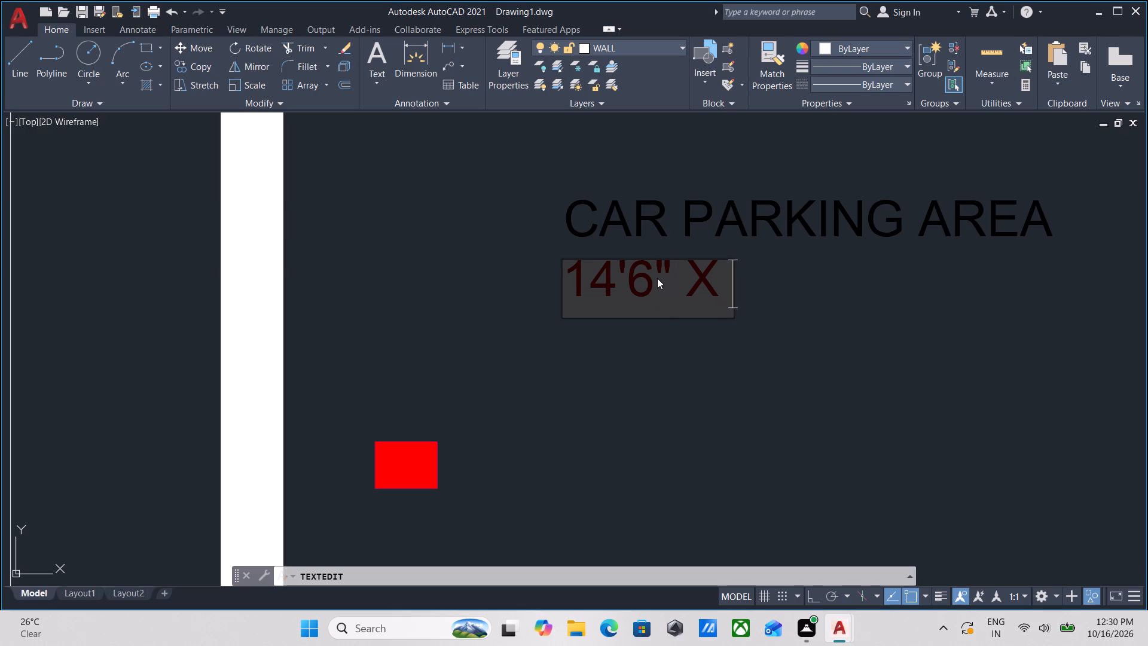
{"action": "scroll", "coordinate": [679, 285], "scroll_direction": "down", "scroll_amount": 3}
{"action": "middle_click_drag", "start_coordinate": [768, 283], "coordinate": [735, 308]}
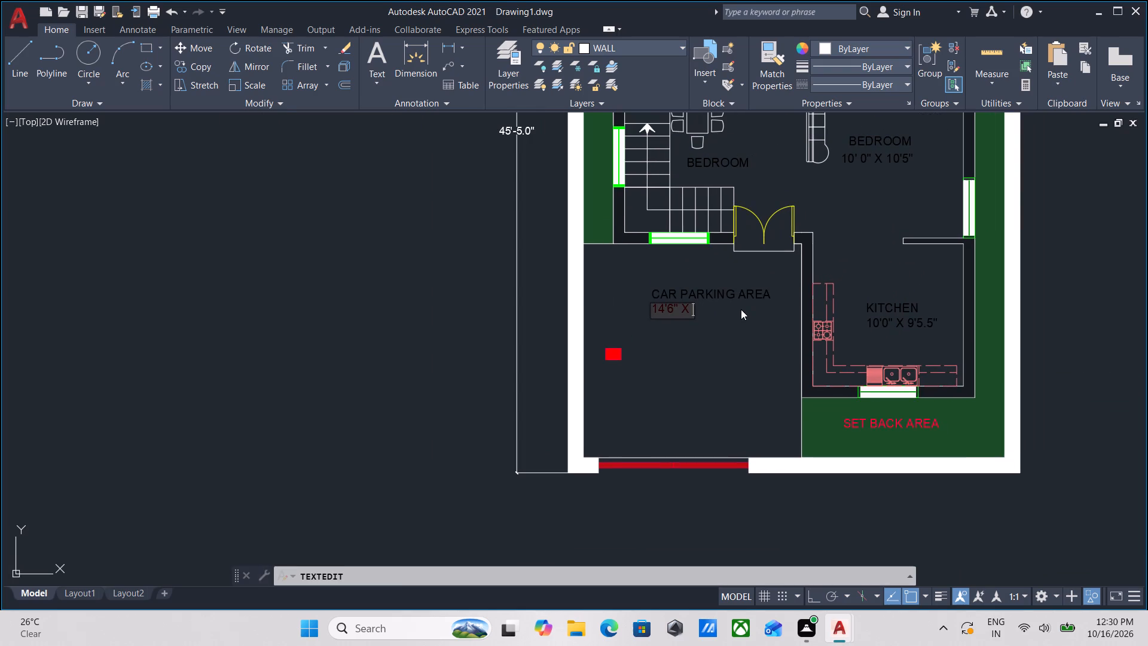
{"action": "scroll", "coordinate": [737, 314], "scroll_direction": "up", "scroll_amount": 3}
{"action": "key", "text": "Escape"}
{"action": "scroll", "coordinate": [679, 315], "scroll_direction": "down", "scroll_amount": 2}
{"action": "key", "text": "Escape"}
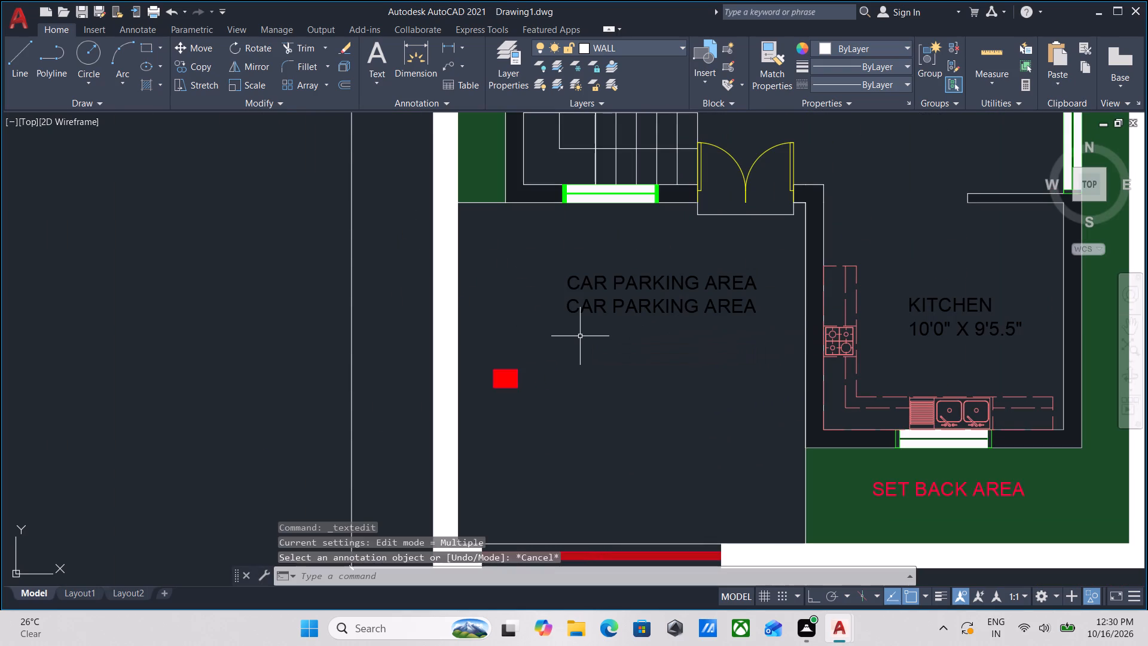
Measure the inside dimensions of the car parking area again.
{"action": "type", "text": "MEA"}
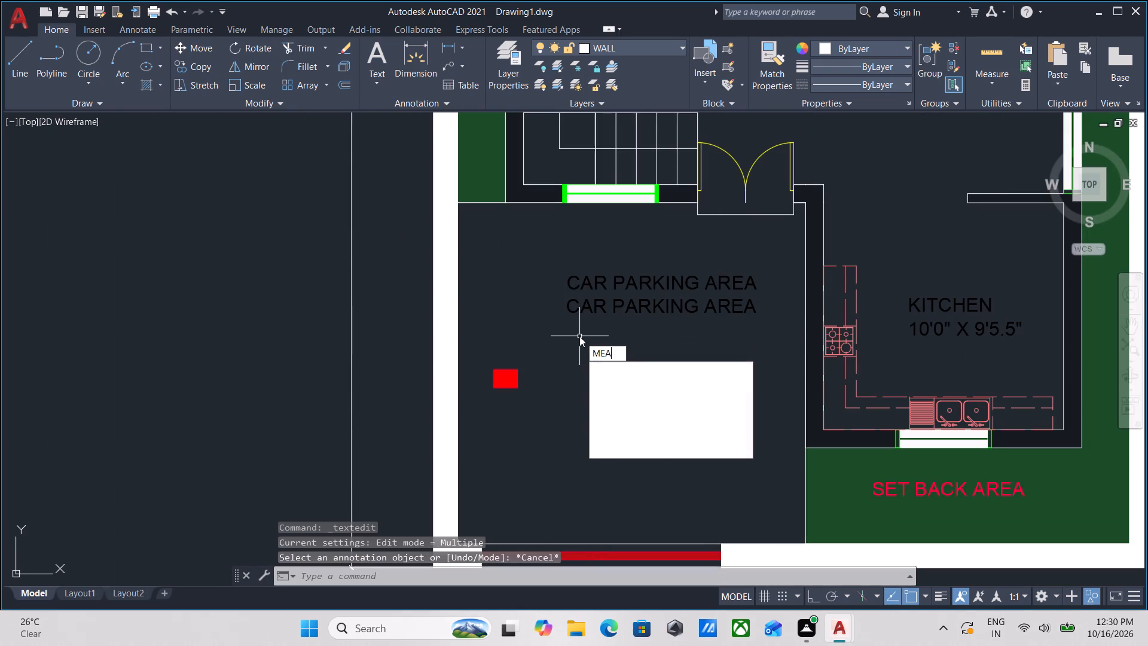
{"action": "key", "text": "Return"}
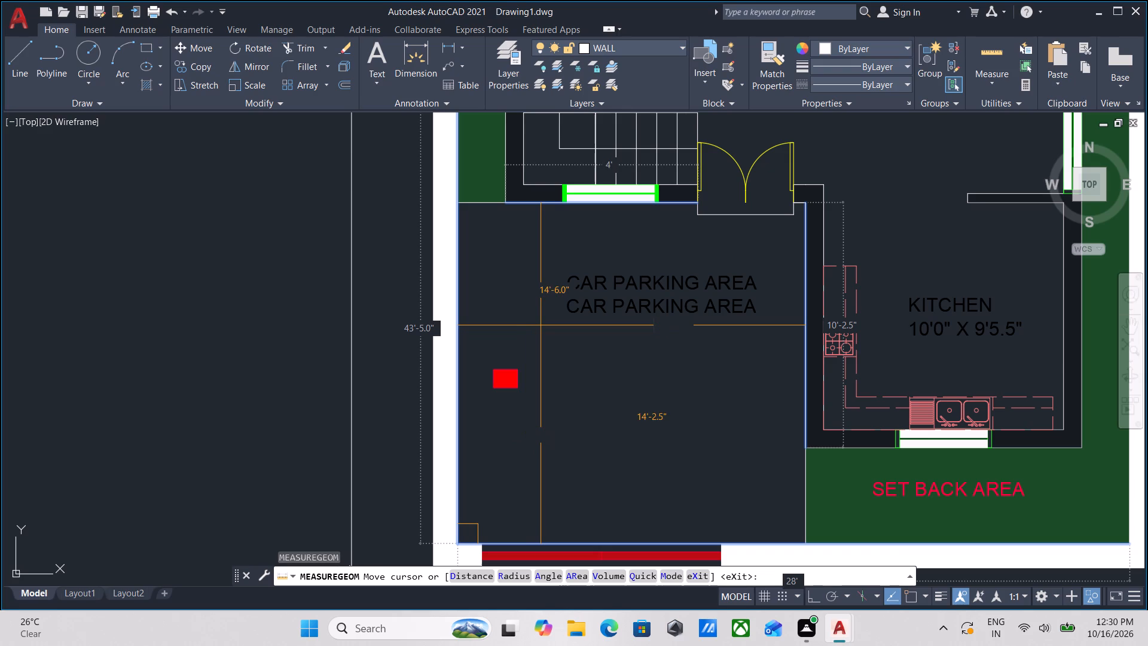
{"action": "key", "text": "Escape"}
Change the lower CAR PARKING AREA label to the size text 14' 2.5" X 14' 6".
{"action": "double_click", "coordinate": [630, 308]}
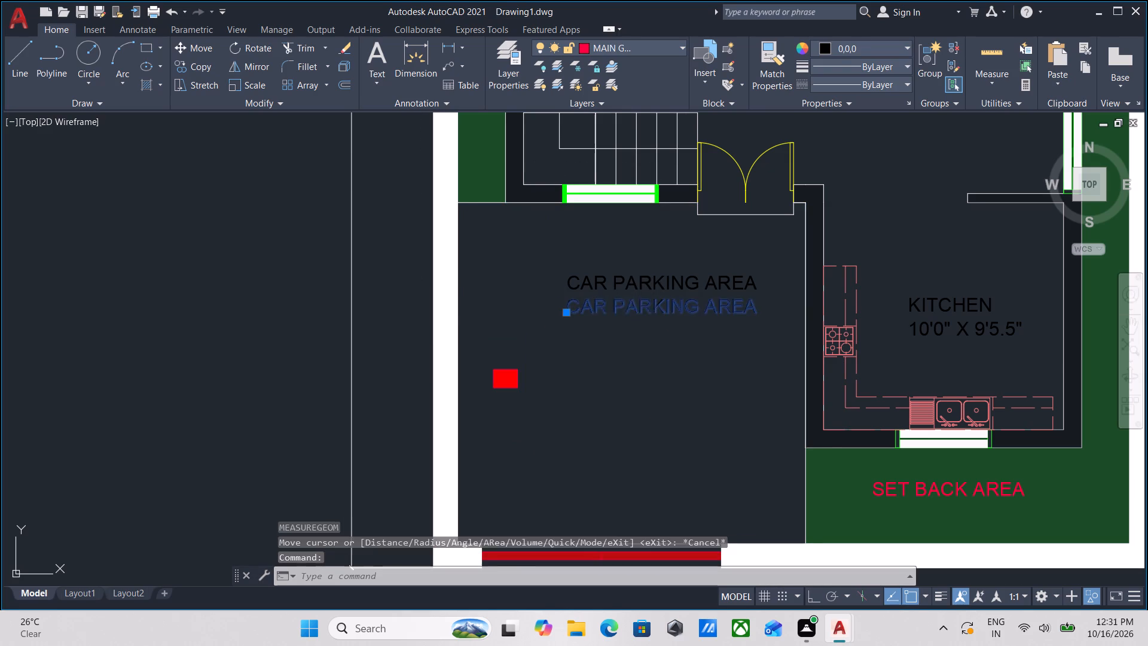
{"action": "key", "text": "1"}
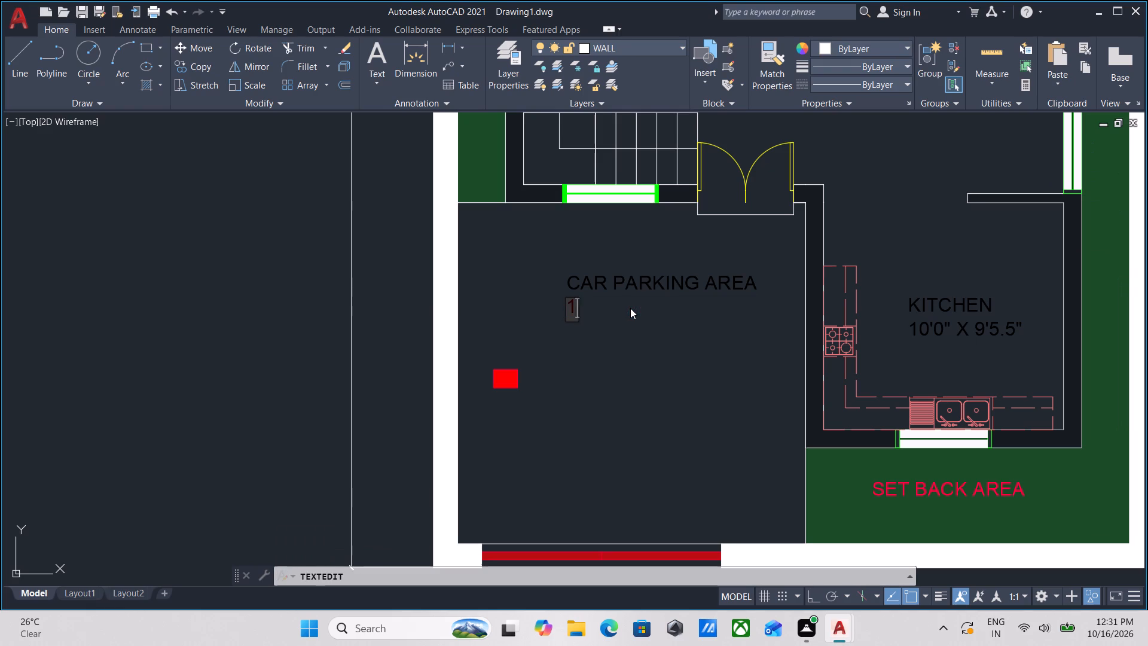
{"action": "key", "text": "4"}
{"action": "key", "text": "apostrophe"}
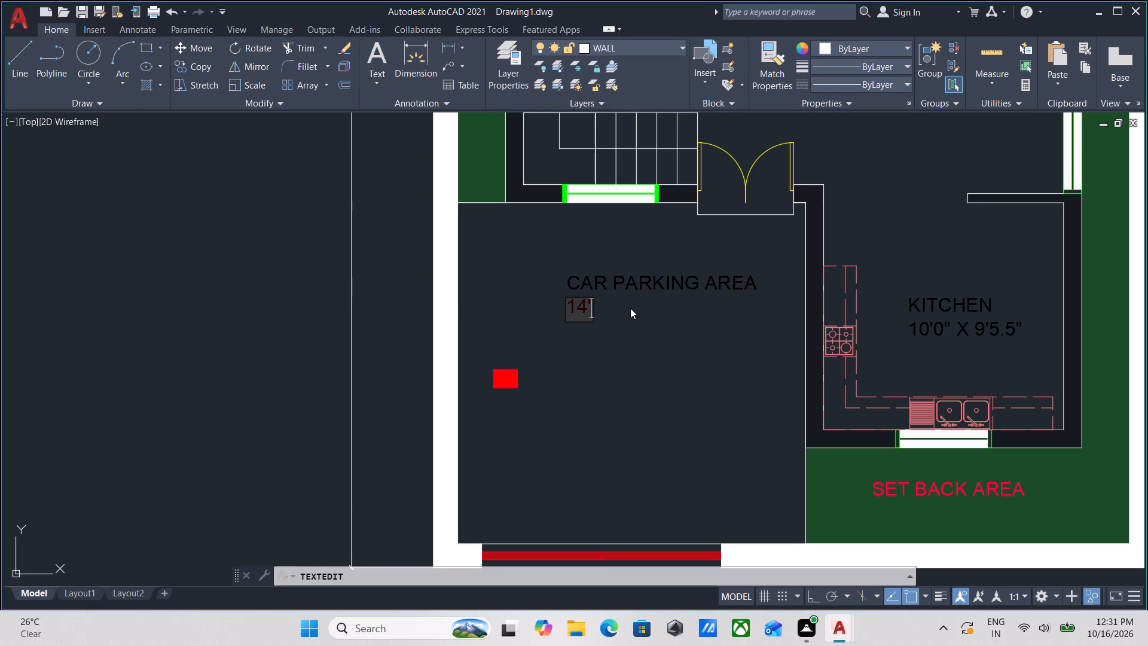
{"action": "key", "text": "space"}
{"action": "type", "text": "2"}
{"action": "type", "text": ".5"}
{"action": "key", "text": "shift+quotedbl"}
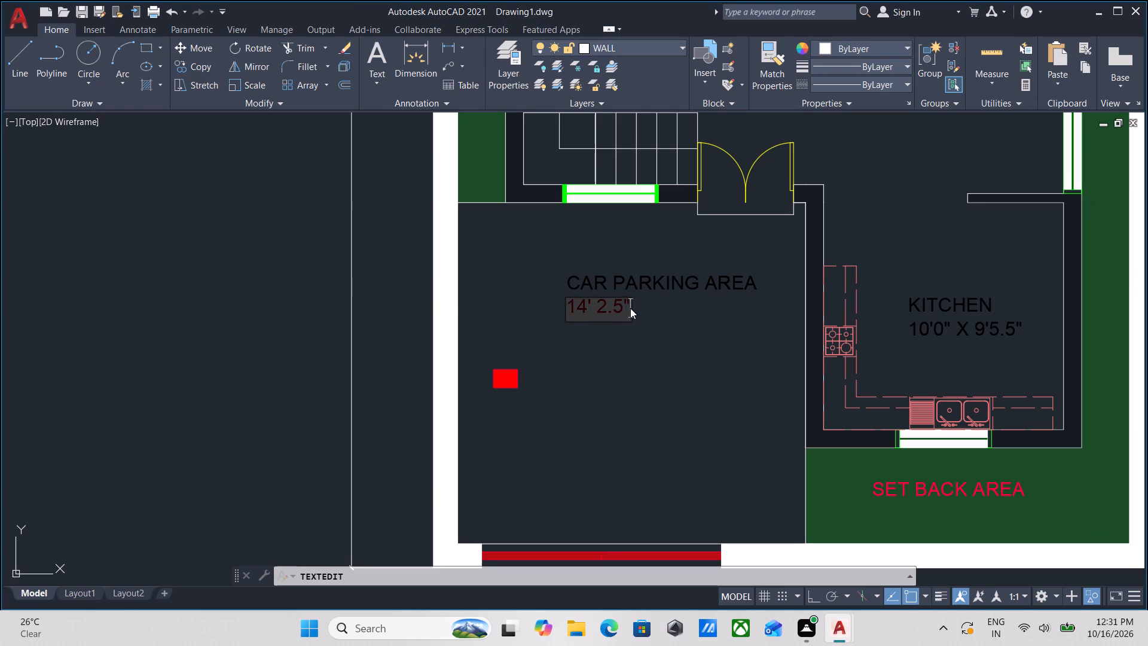
{"action": "key", "text": "space"}
{"action": "type", "text": "X 14'"}
{"action": "key", "text": "space"}
{"action": "type", "text": "6"}
{"action": "key", "text": "shift+quotedbl"}
{"action": "key", "text": "Return"}
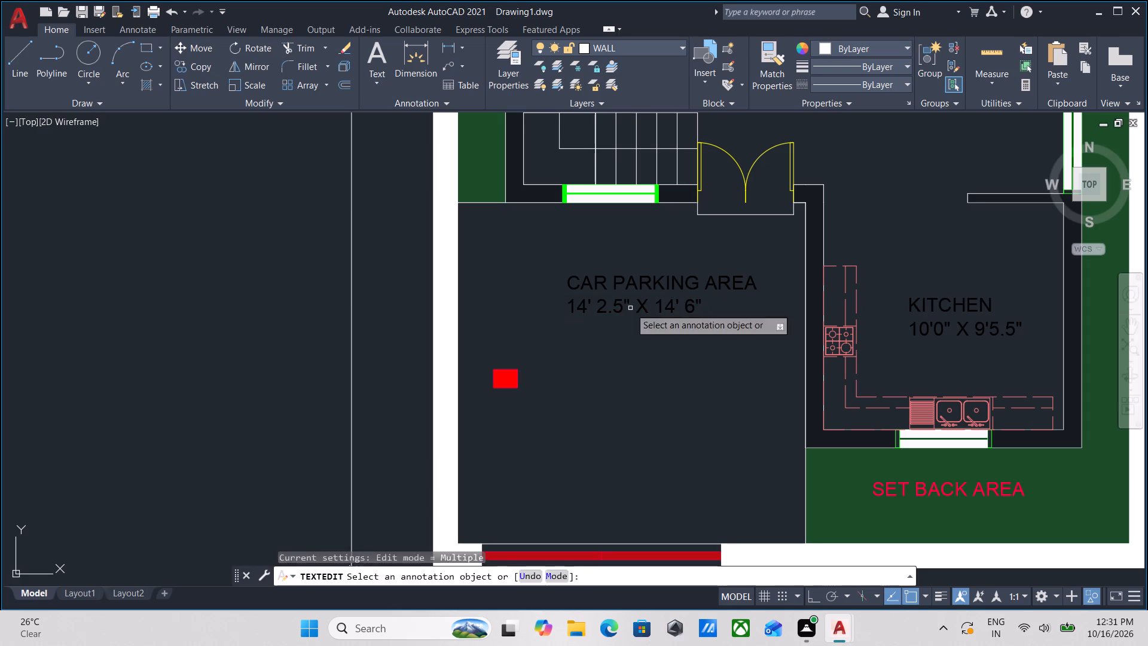
{"action": "key", "text": "Return"}
Add a vertical linear dimension across the rear setback, from the upper-left bedroom's outer wall face to the compound wall's outer edge.
{"action": "scroll", "coordinate": [630, 308], "scroll_direction": "down", "scroll_amount": 2}
{"action": "middle_click_drag", "start_coordinate": [630, 308], "coordinate": [589, 354]}
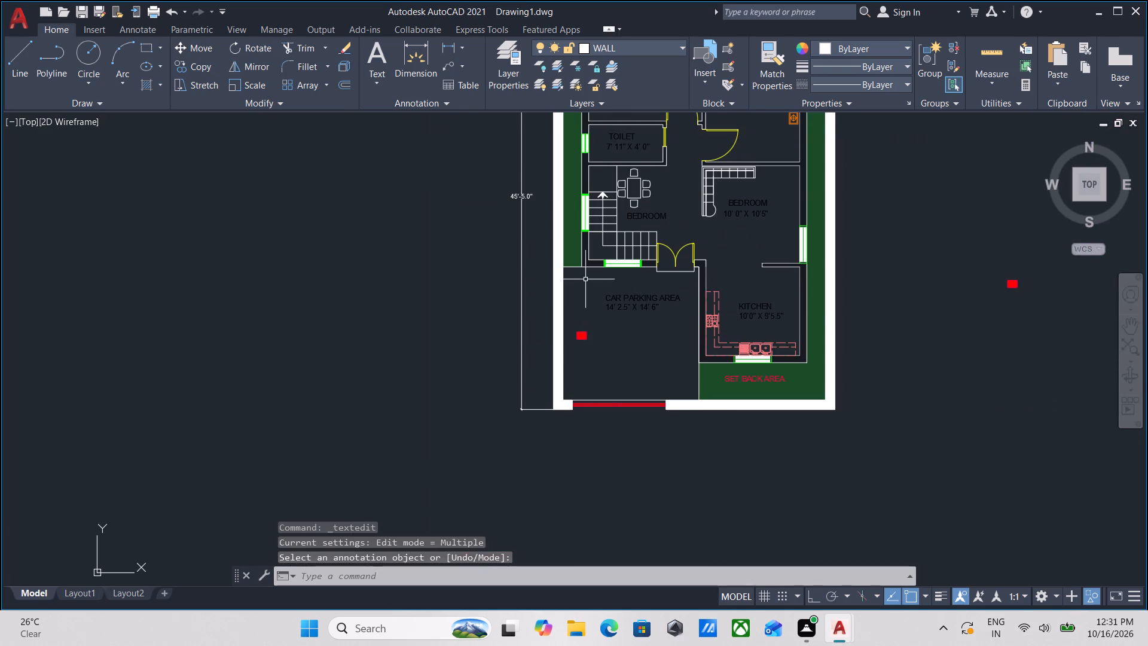
{"action": "middle_click_drag", "start_coordinate": [585, 285], "coordinate": [556, 403]}
{"action": "scroll", "coordinate": [597, 296], "scroll_direction": "up", "scroll_amount": 1}
{"action": "scroll", "coordinate": [599, 295], "scroll_direction": "down", "scroll_amount": 1}
{"action": "middle_click_drag", "start_coordinate": [599, 295], "coordinate": [576, 388]}
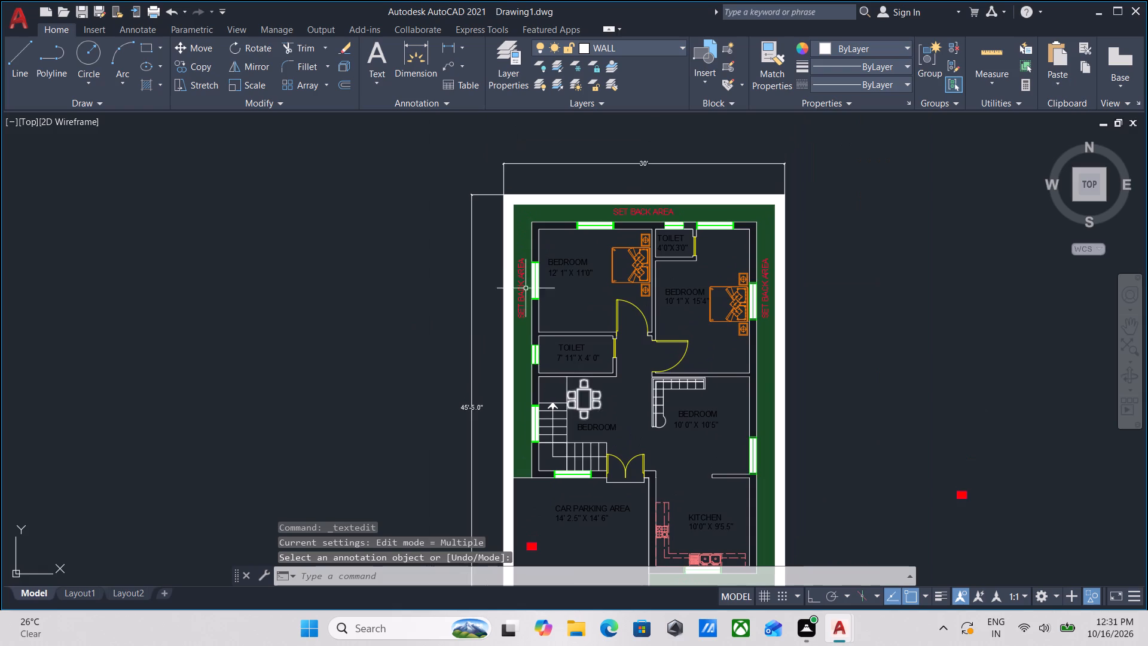
{"action": "scroll", "coordinate": [527, 256], "scroll_direction": "up", "scroll_amount": 3}
{"action": "scroll", "coordinate": [490, 235], "scroll_direction": "down", "scroll_amount": 1}
{"action": "middle_click_drag", "start_coordinate": [489, 240], "coordinate": [483, 281]}
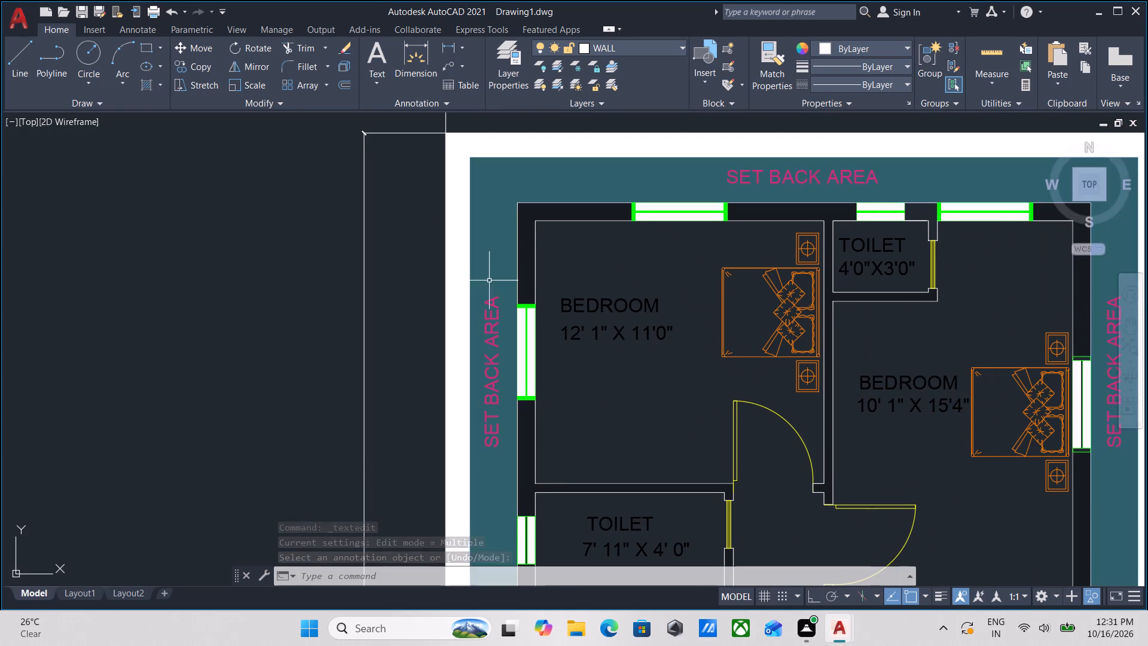
{"action": "middle_click_drag", "start_coordinate": [489, 281], "coordinate": [512, 234]}
{"action": "scroll", "coordinate": [514, 373], "scroll_direction": "up", "scroll_amount": 2}
{"action": "scroll", "coordinate": [516, 358], "scroll_direction": "down", "scroll_amount": 2}
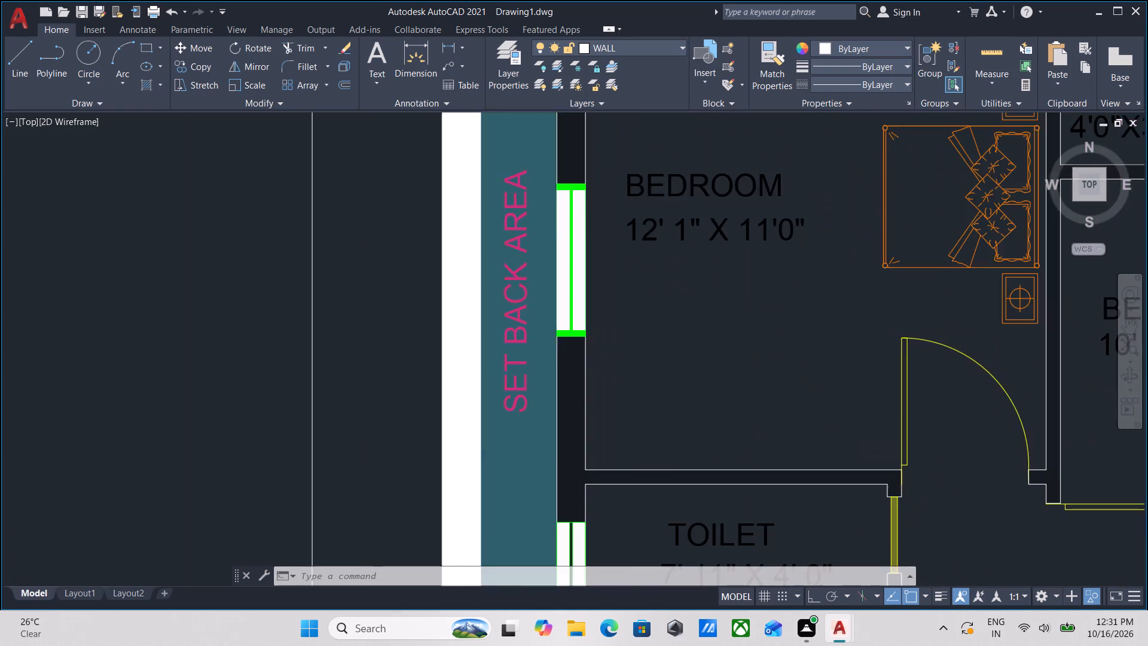
{"action": "middle_click_drag", "start_coordinate": [516, 356], "coordinate": [496, 452]}
{"action": "middle_click_drag", "start_coordinate": [503, 289], "coordinate": [500, 349]}
{"action": "scroll", "coordinate": [399, 298], "scroll_direction": "up", "scroll_amount": 2}
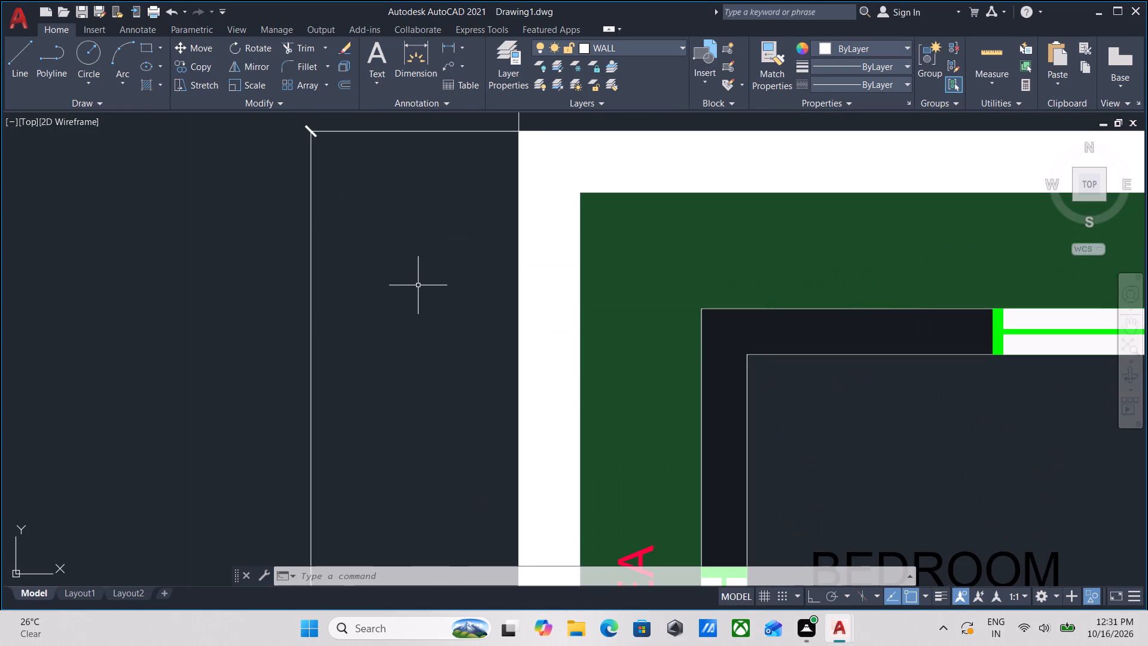
{"action": "type", "text": "DLI"}
{"action": "key", "text": "Return"}
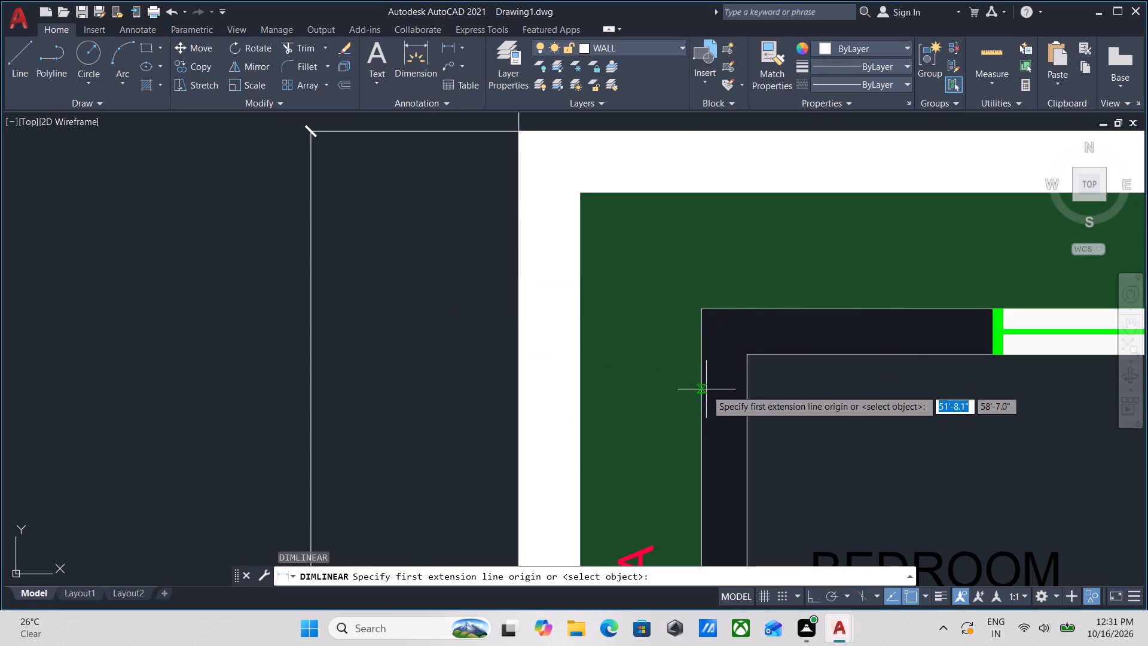
{"action": "left_click", "coordinate": [732, 309]}
{"action": "middle_click_drag", "start_coordinate": [745, 236], "coordinate": [745, 237]}
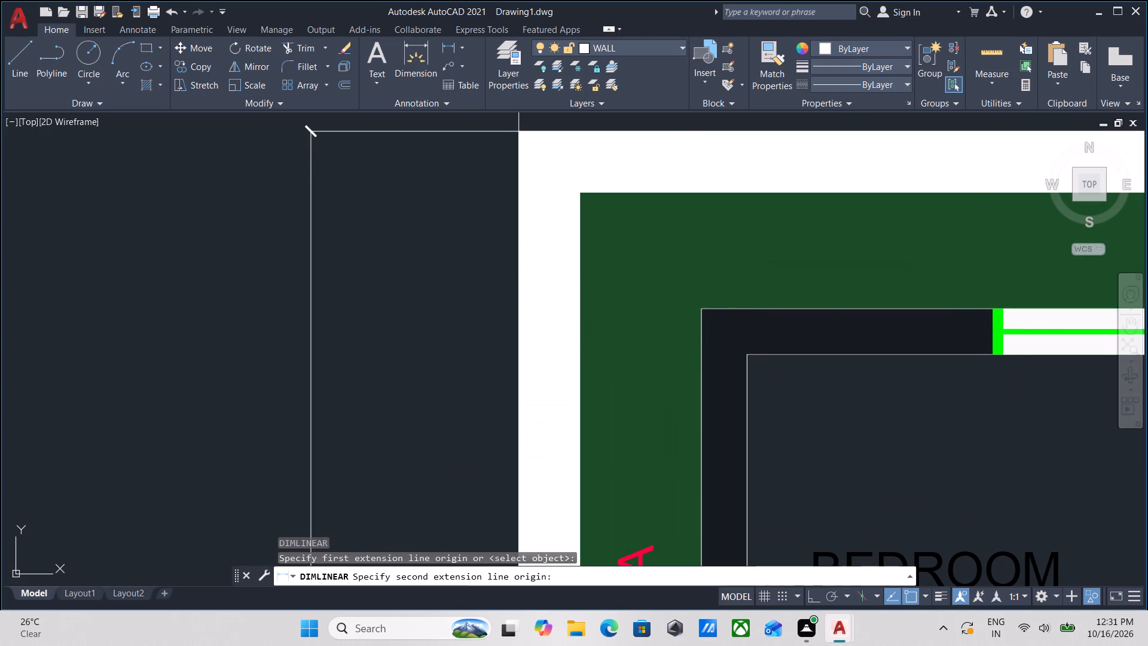
{"action": "middle_click_drag", "start_coordinate": [745, 237], "coordinate": [730, 391]}
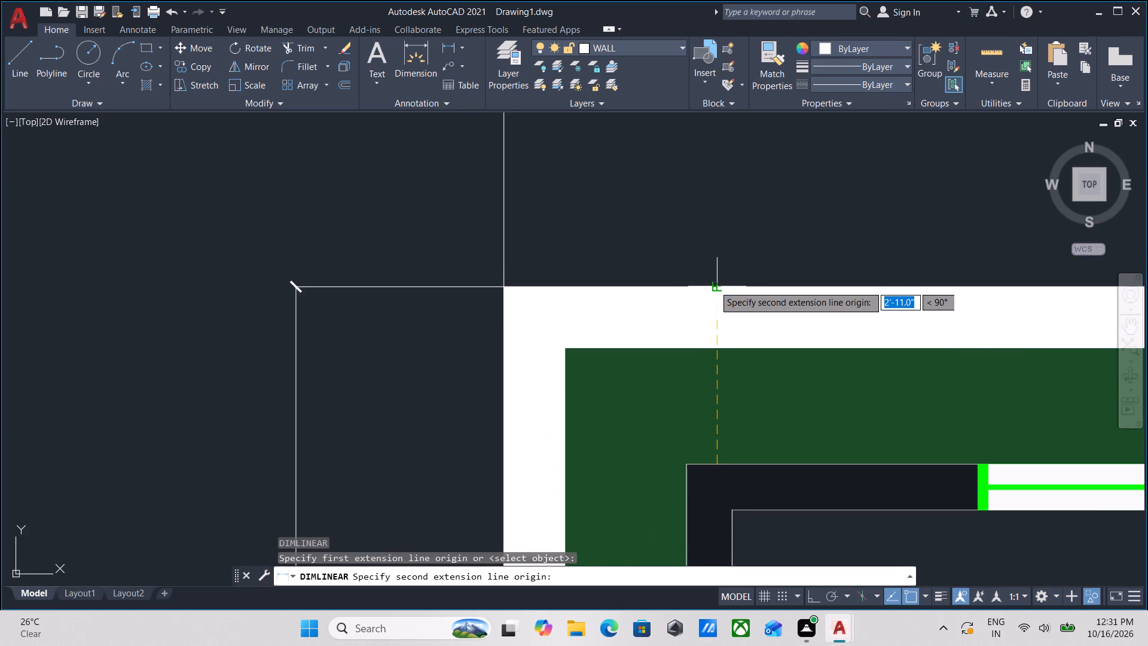
{"action": "left_click", "coordinate": [714, 285]}
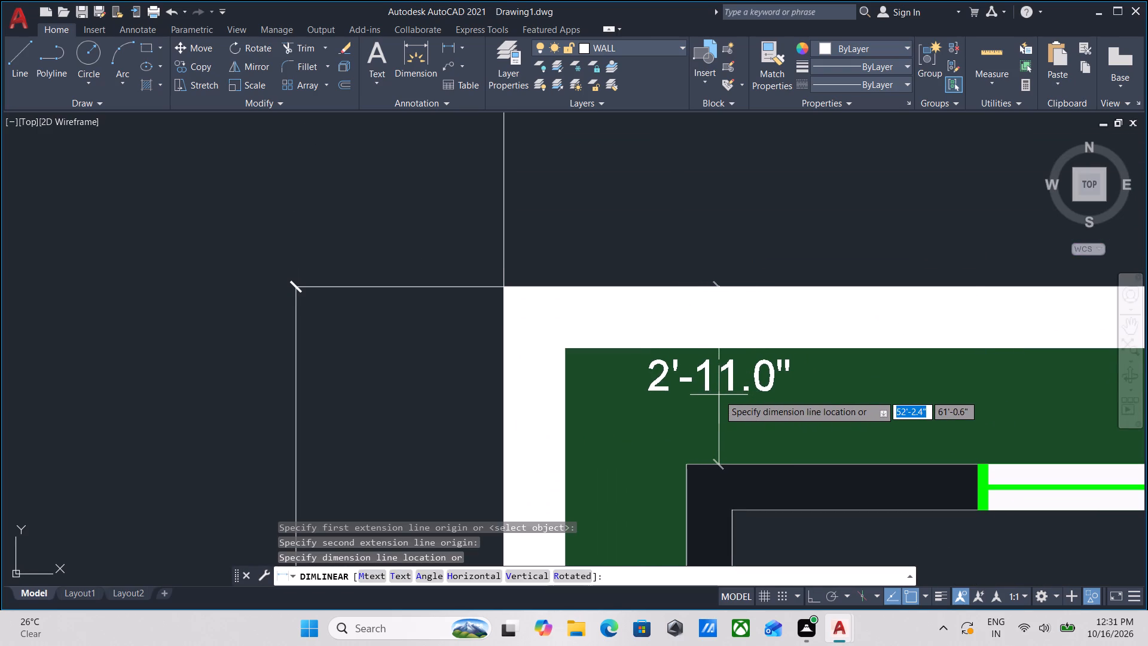
{"action": "scroll", "coordinate": [719, 395], "scroll_direction": "down", "scroll_amount": 1}
{"action": "middle_click_drag", "start_coordinate": [719, 395], "coordinate": [719, 340]}
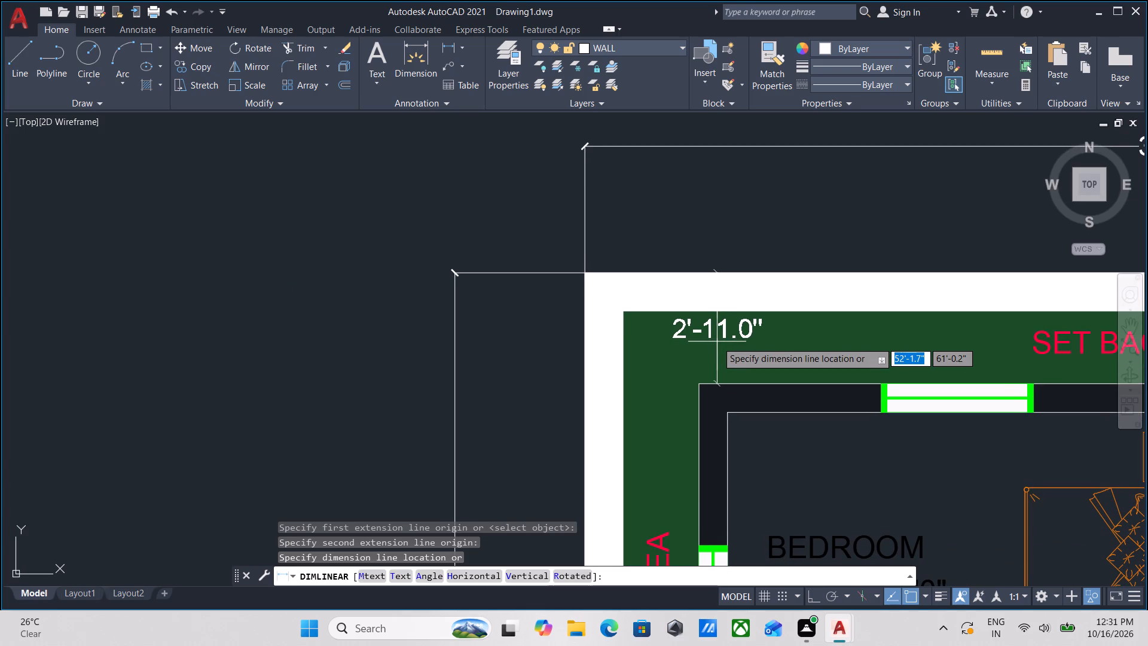
{"action": "left_click", "coordinate": [717, 342]}
Add a horizontal linear dimension across the left side setback, just below its SET BACK AREA label, from house wall to compound wall's outer edge.
{"action": "scroll", "coordinate": [722, 323], "scroll_direction": "up", "scroll_amount": 1}
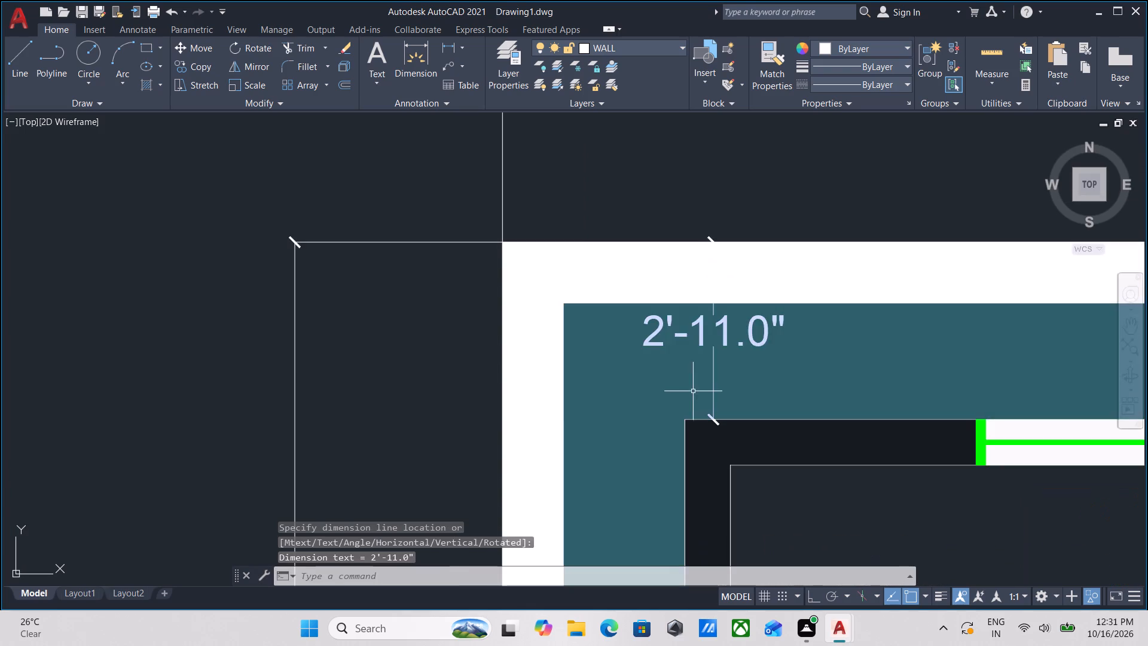
{"action": "middle_click_drag", "start_coordinate": [692, 383], "coordinate": [701, 328]}
{"action": "scroll", "coordinate": [702, 325], "scroll_direction": "down", "scroll_amount": 1}
{"action": "middle_click_drag", "start_coordinate": [702, 394], "coordinate": [698, 333]}
{"action": "middle_click_drag", "start_coordinate": [677, 389], "coordinate": [684, 353]}
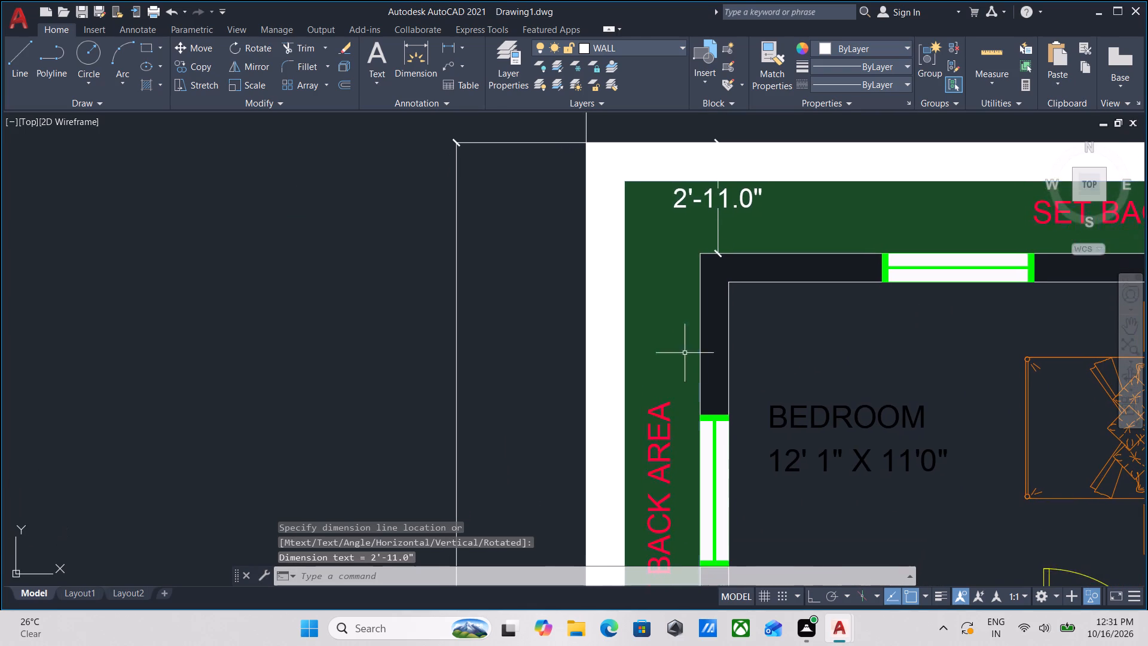
{"action": "middle_click_drag", "start_coordinate": [674, 423], "coordinate": [705, 310]}
{"action": "middle_click_drag", "start_coordinate": [710, 472], "coordinate": [713, 330]}
{"action": "middle_click_drag", "start_coordinate": [703, 425], "coordinate": [714, 364]}
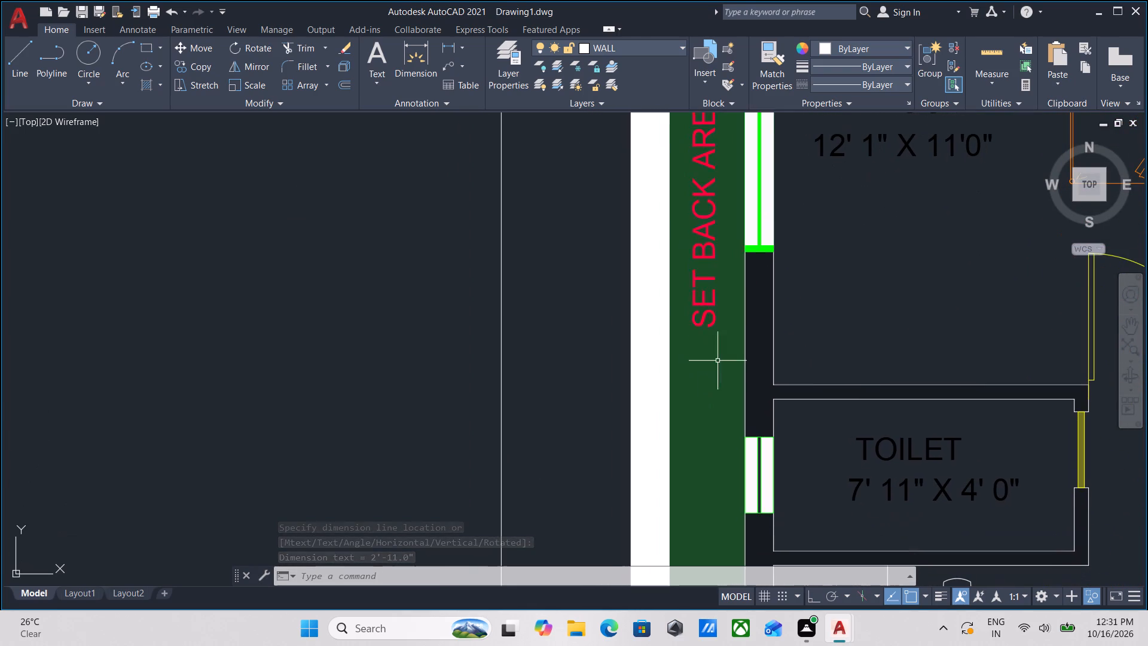
{"action": "type", "text": "DLI"}
{"action": "key", "text": "Return"}
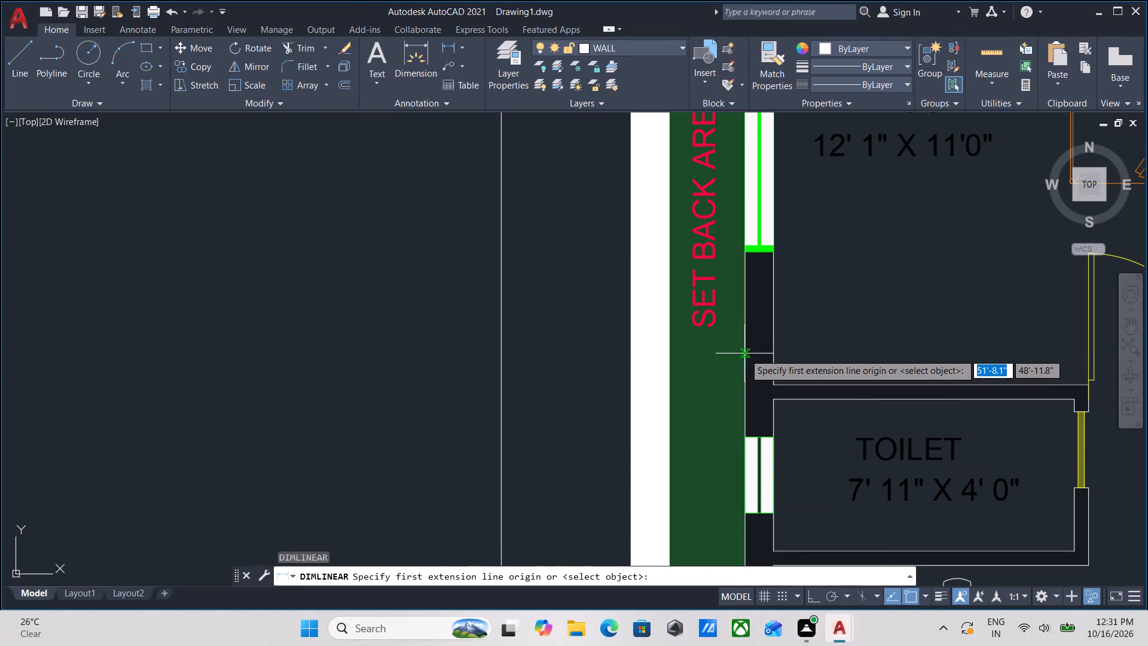
{"action": "left_click", "coordinate": [744, 354]}
{"action": "left_click", "coordinate": [630, 351]}
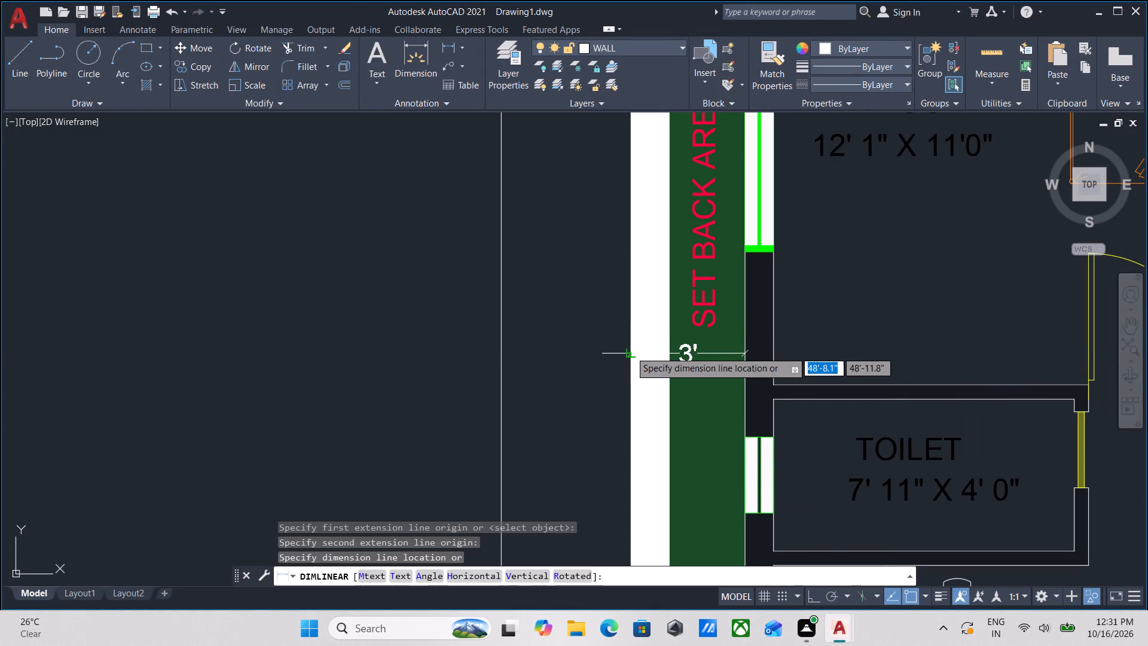
{"action": "left_click", "coordinate": [729, 354]}
Add a vertical linear dimension across the front setback below the kitchen, from the kitchen's outer wall face to the compound wall's outer edge.
{"action": "scroll", "coordinate": [729, 354], "scroll_direction": "down", "scroll_amount": 3}
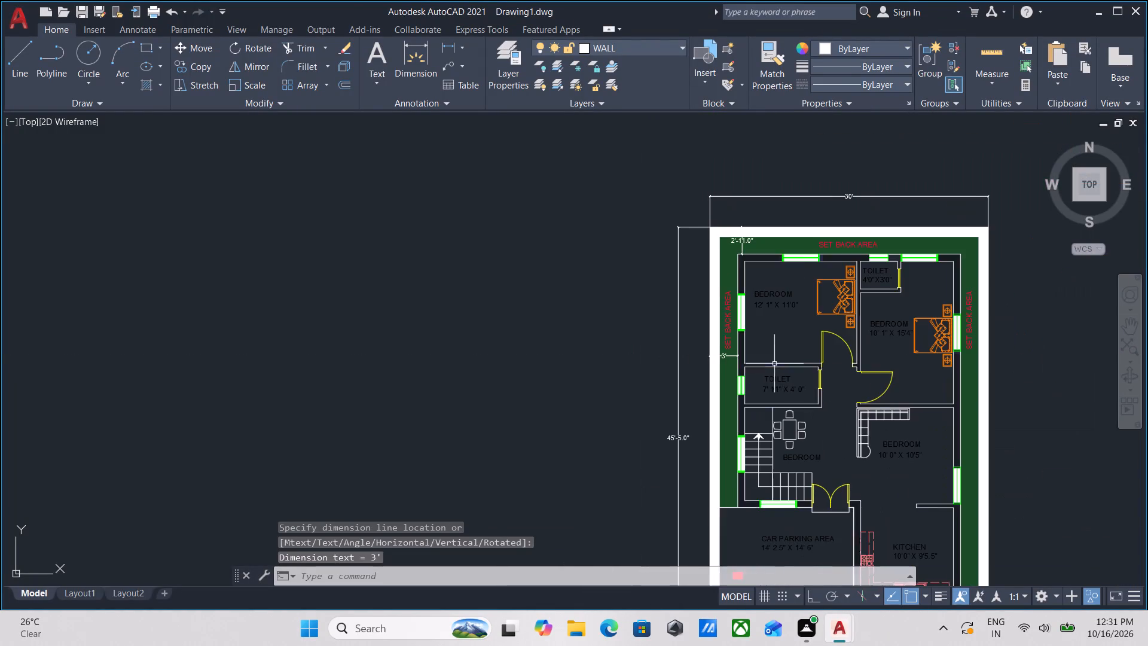
{"action": "middle_click_drag", "start_coordinate": [775, 363], "coordinate": [626, 332]}
{"action": "scroll", "coordinate": [640, 304], "scroll_direction": "up", "scroll_amount": 1}
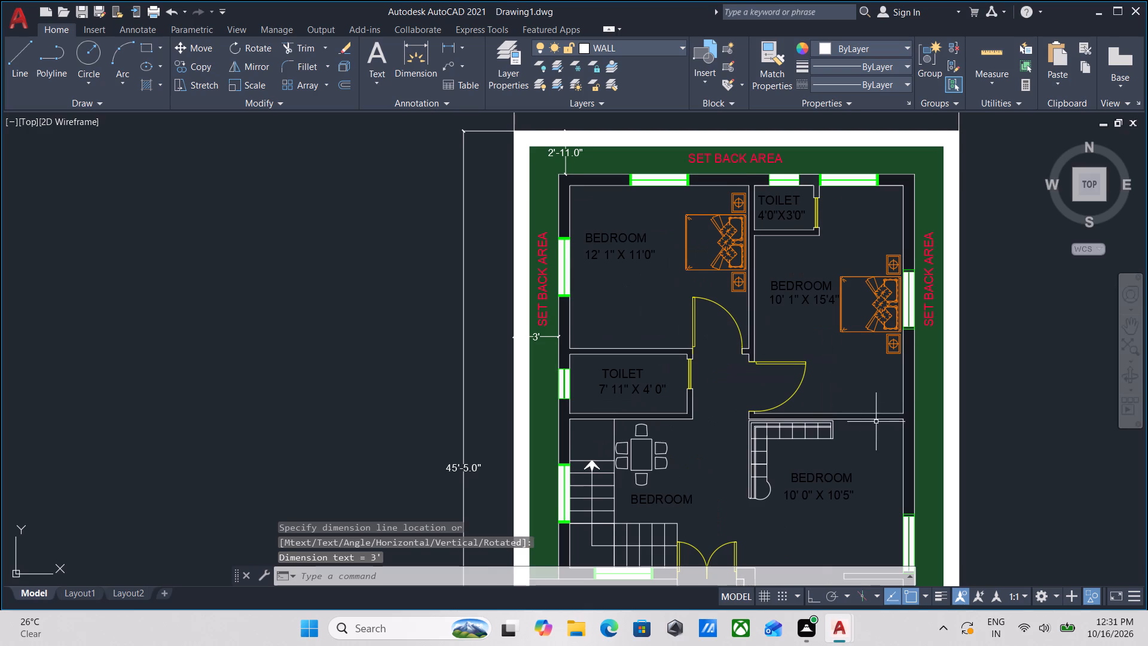
{"action": "middle_click_drag", "start_coordinate": [875, 422], "coordinate": [848, 330]}
{"action": "middle_click_drag", "start_coordinate": [826, 422], "coordinate": [822, 359]}
{"action": "middle_click_drag", "start_coordinate": [809, 409], "coordinate": [810, 349]}
{"action": "middle_click_drag", "start_coordinate": [771, 473], "coordinate": [775, 432]}
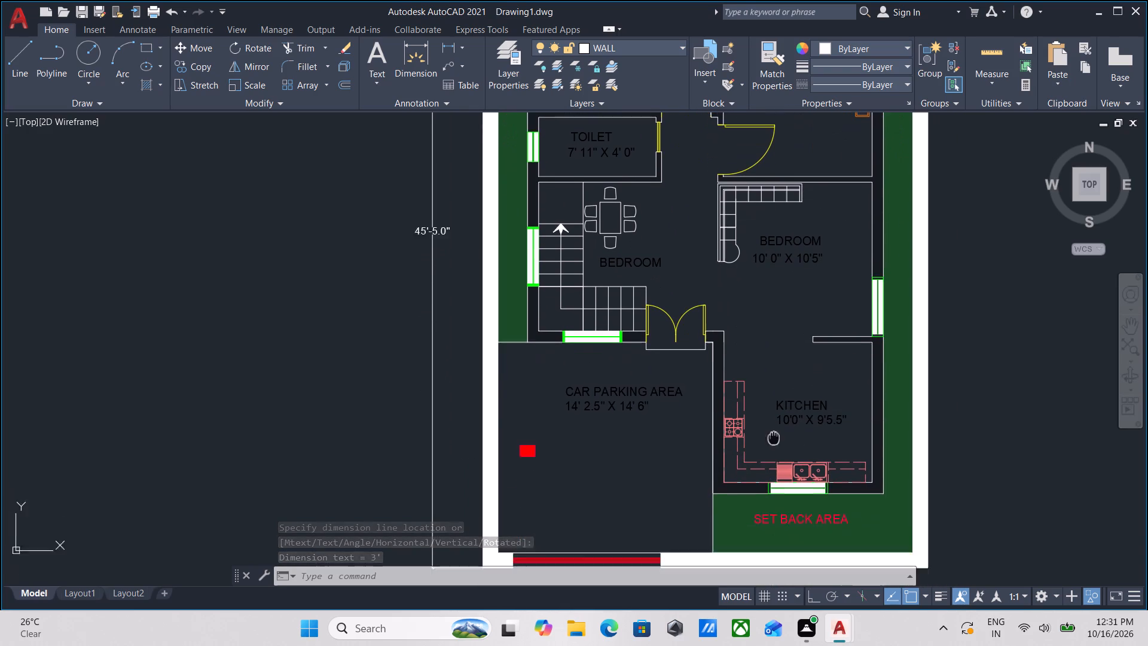
{"action": "middle_click_drag", "start_coordinate": [775, 432], "coordinate": [780, 394]}
{"action": "type", "text": "DLI"}
{"action": "key", "text": "Return"}
{"action": "scroll", "coordinate": [848, 461], "scroll_direction": "up", "scroll_amount": 4}
{"action": "left_click", "coordinate": [845, 354]}
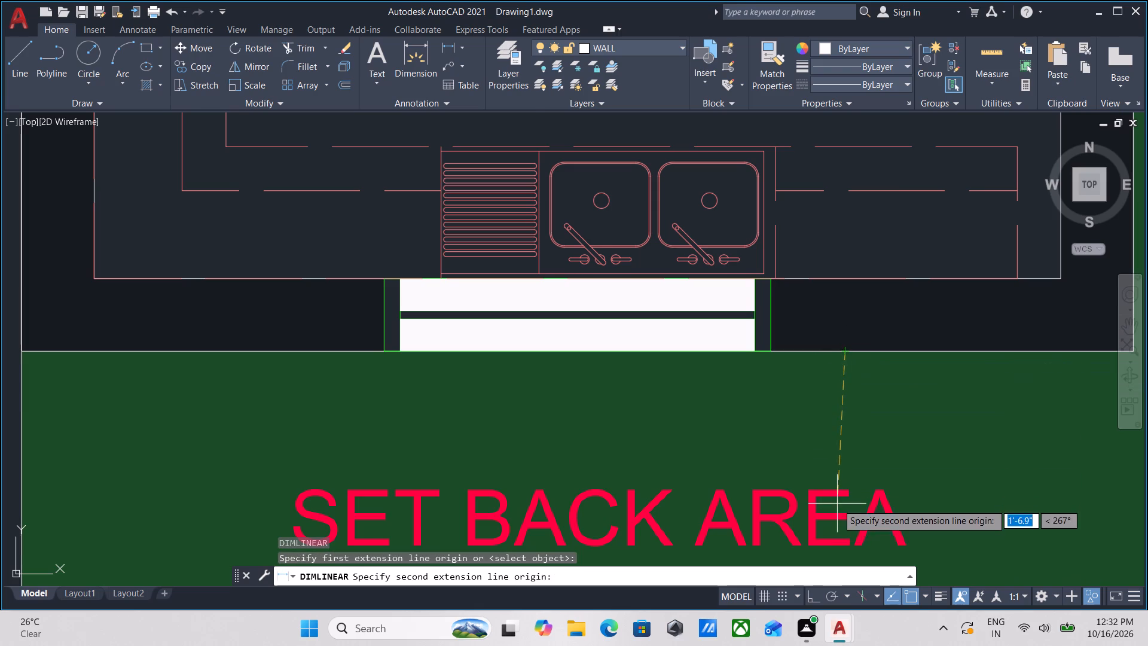
{"action": "middle_click_drag", "start_coordinate": [837, 504], "coordinate": [841, 392]}
{"action": "middle_click_drag", "start_coordinate": [857, 473], "coordinate": [869, 364]}
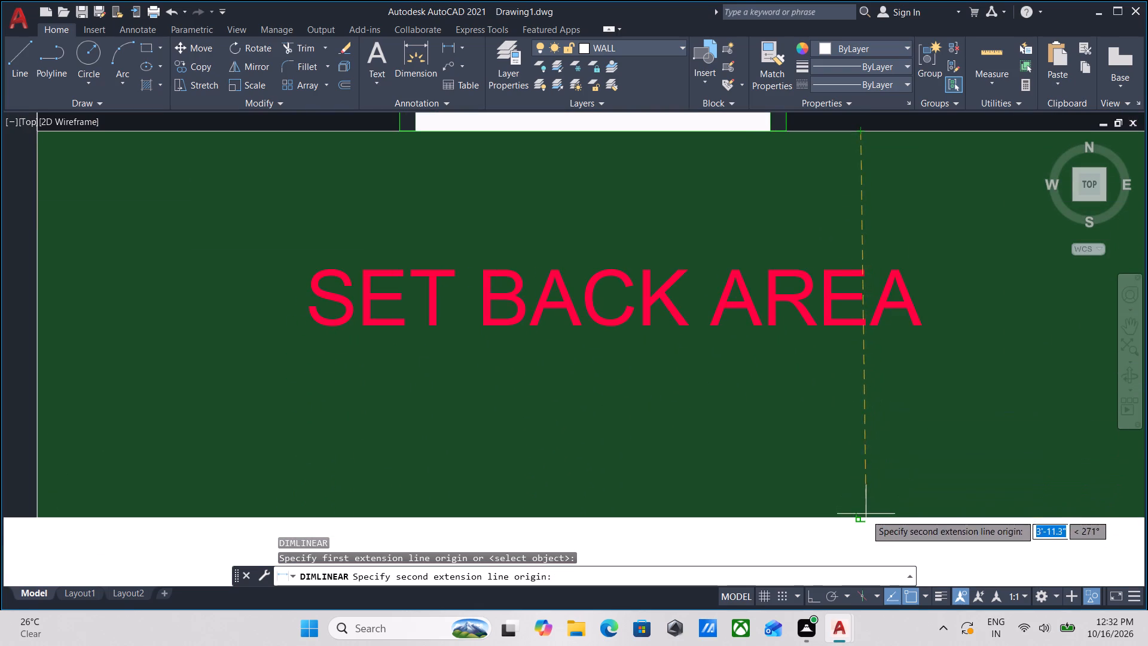
{"action": "scroll", "coordinate": [865, 520], "scroll_direction": "down", "scroll_amount": 3}
{"action": "middle_click_drag", "start_coordinate": [865, 519], "coordinate": [862, 449]}
{"action": "left_click", "coordinate": [859, 477]}
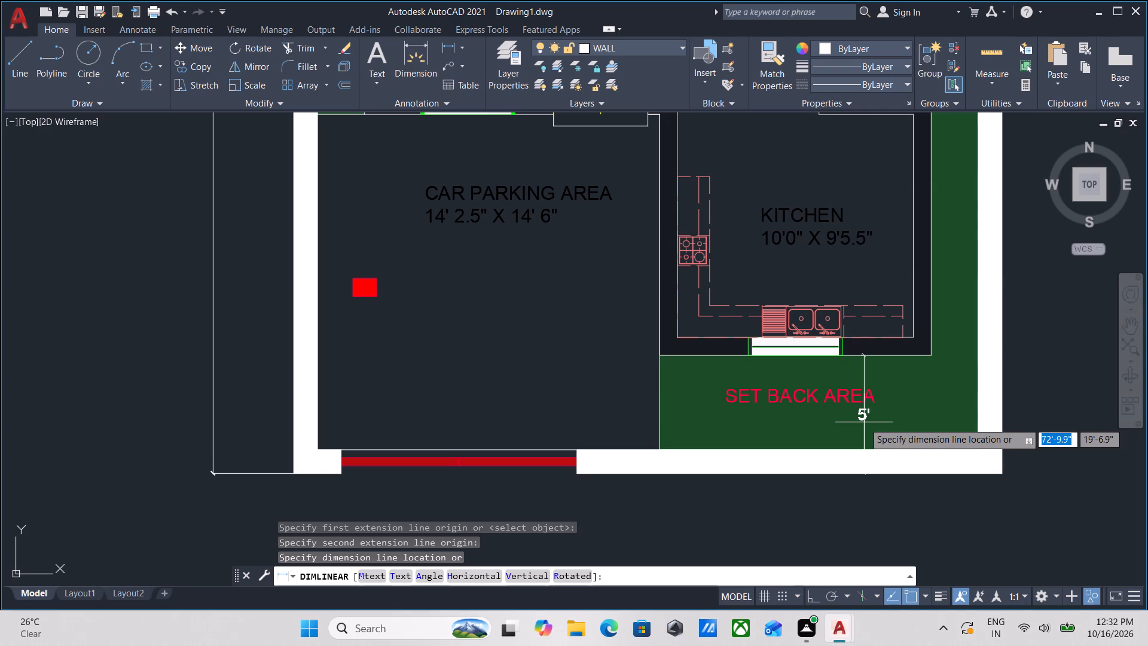
{"action": "left_click", "coordinate": [864, 422]}
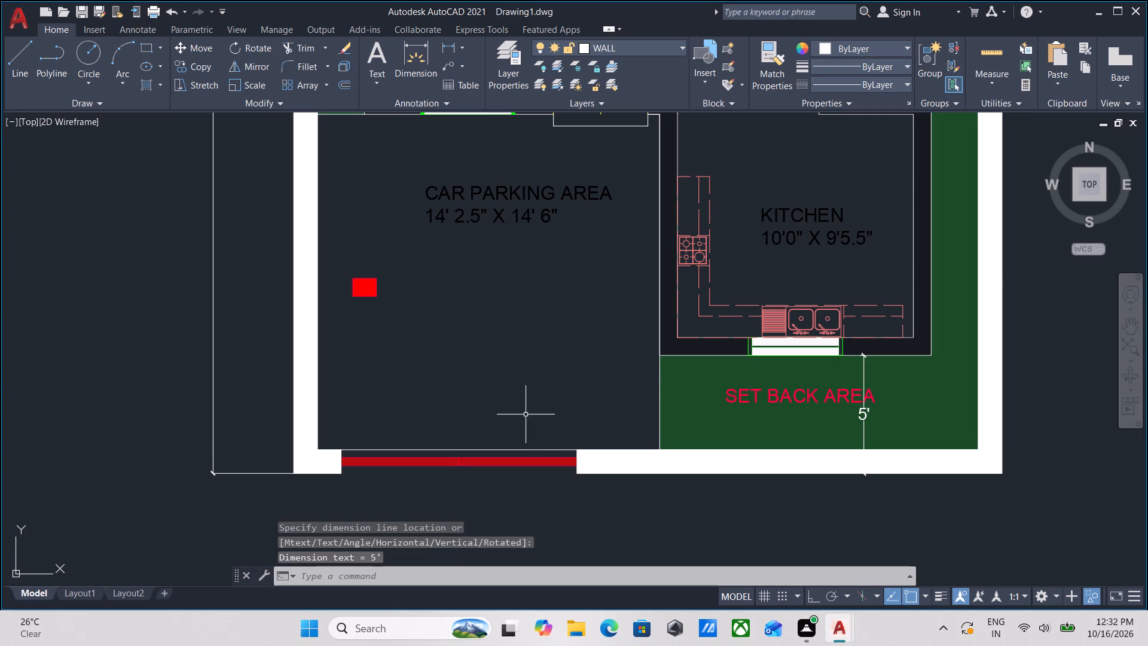
Change the SET BACK AREA label below the kitchen to GARDEN.
{"action": "double_click", "coordinate": [773, 396]}
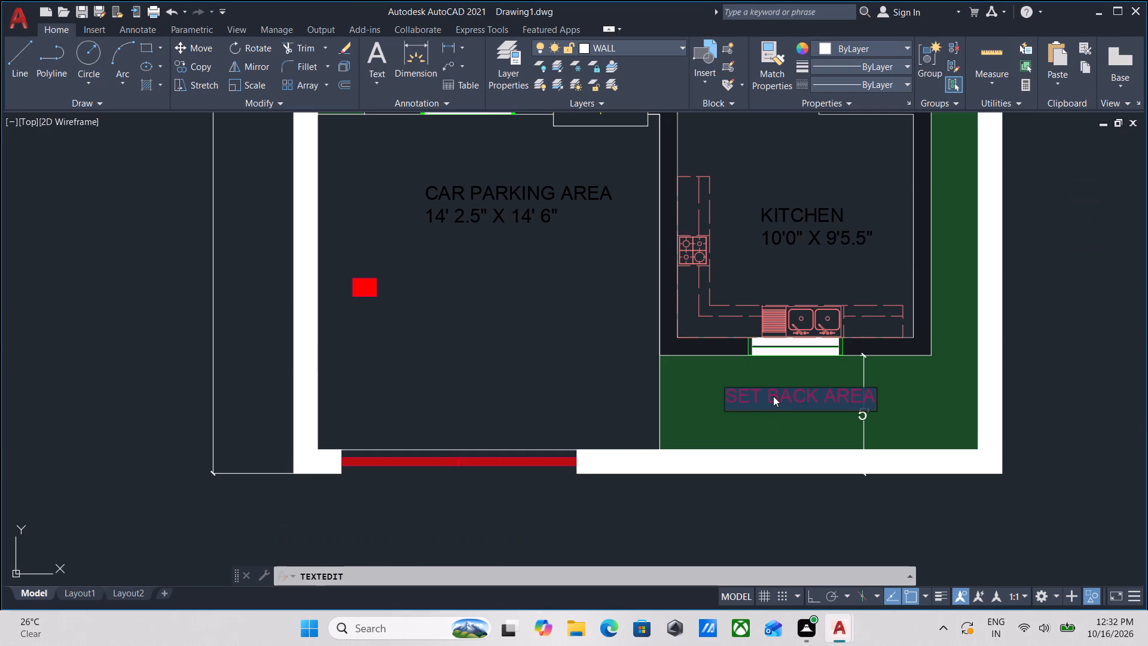
{"action": "type", "text": "GAR"}
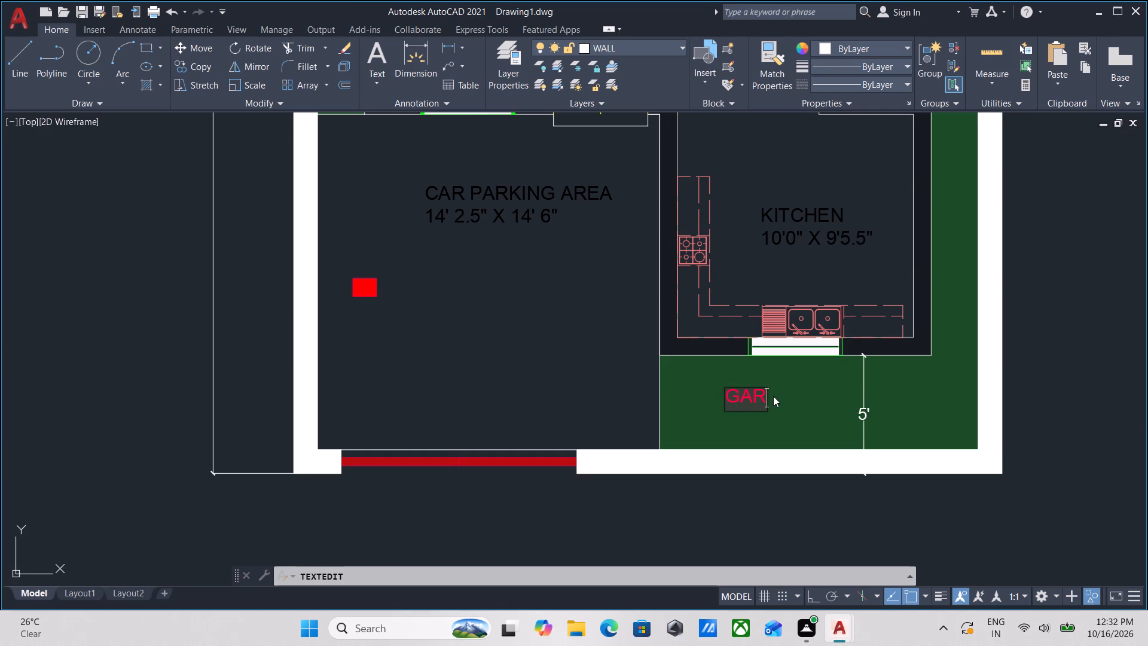
{"action": "type", "text": "DE"}
{"action": "key", "text": "n"}
{"action": "key", "text": "Return"}
{"action": "key", "text": "Return"}
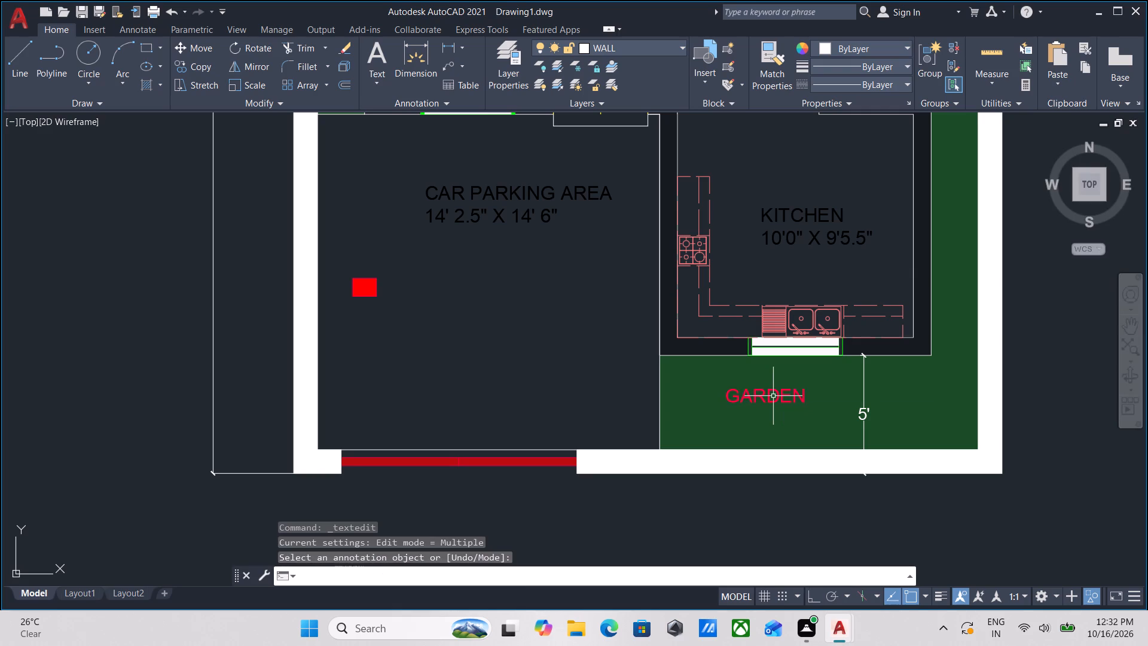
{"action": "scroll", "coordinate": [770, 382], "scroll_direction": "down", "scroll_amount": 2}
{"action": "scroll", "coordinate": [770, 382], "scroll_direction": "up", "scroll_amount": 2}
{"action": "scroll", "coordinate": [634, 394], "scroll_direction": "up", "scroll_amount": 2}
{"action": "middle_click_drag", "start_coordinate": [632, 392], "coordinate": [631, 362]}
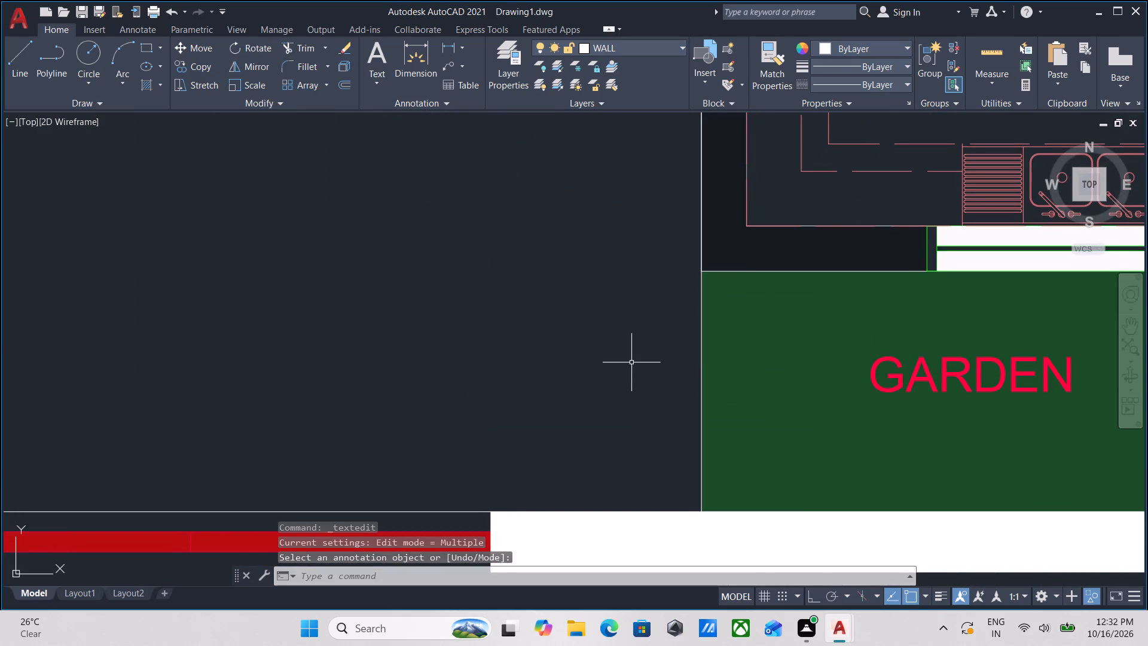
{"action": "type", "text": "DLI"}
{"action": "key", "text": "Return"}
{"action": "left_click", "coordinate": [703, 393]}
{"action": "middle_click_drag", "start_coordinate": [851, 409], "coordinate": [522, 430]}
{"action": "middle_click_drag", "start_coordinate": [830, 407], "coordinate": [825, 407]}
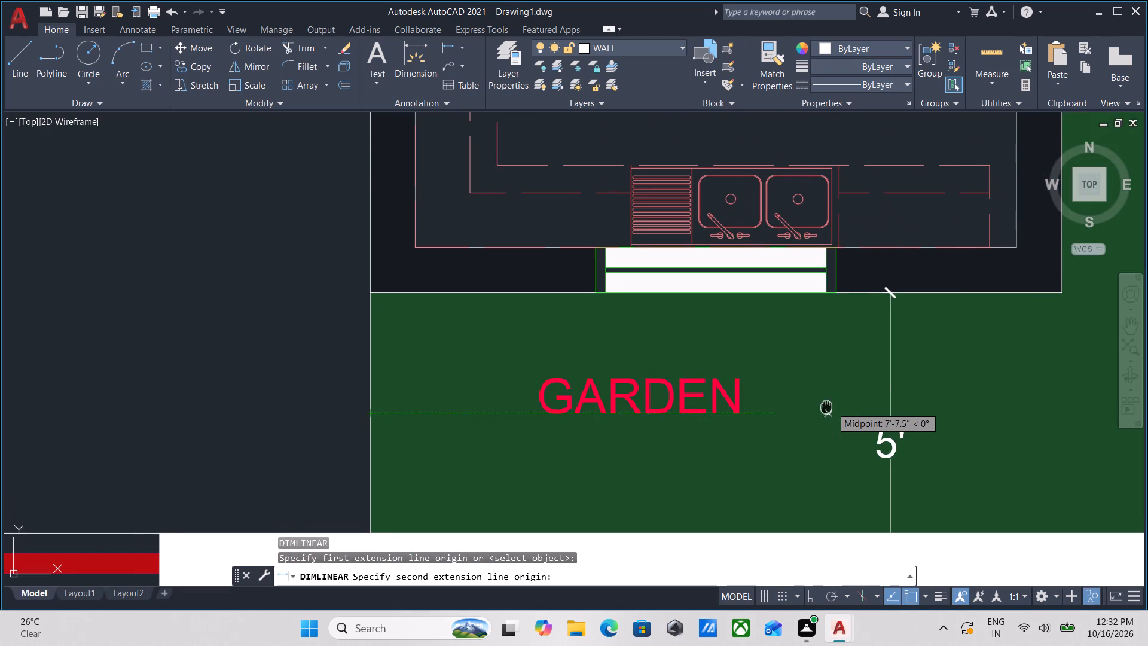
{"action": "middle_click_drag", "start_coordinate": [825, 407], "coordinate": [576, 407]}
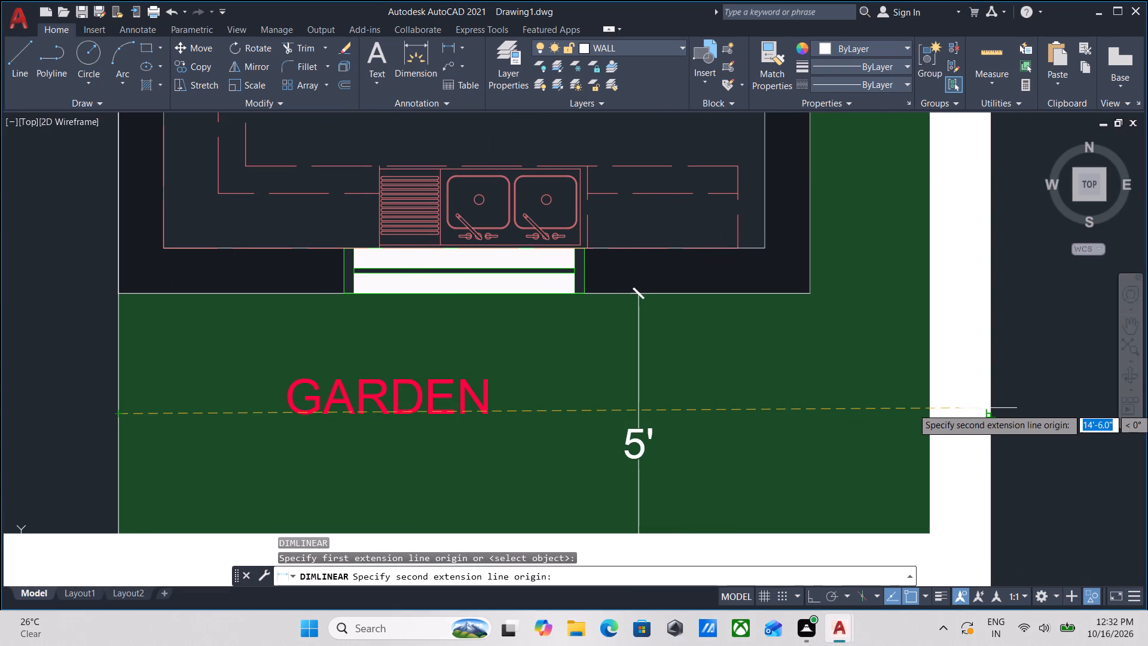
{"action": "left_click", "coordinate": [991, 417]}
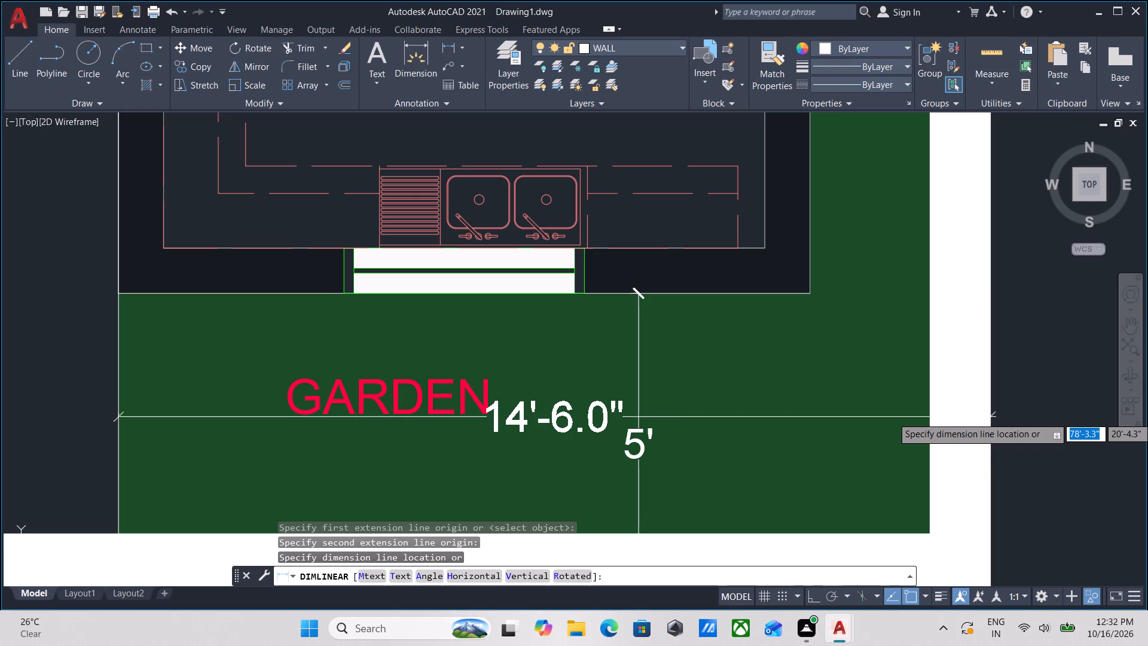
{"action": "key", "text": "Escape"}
Add a horizontal linear dimension across the garden, just below its GARDEN label, from the car parking edge to the compound wall's inner face.
{"action": "middle_click_drag", "start_coordinate": [758, 425], "coordinate": [814, 425]}
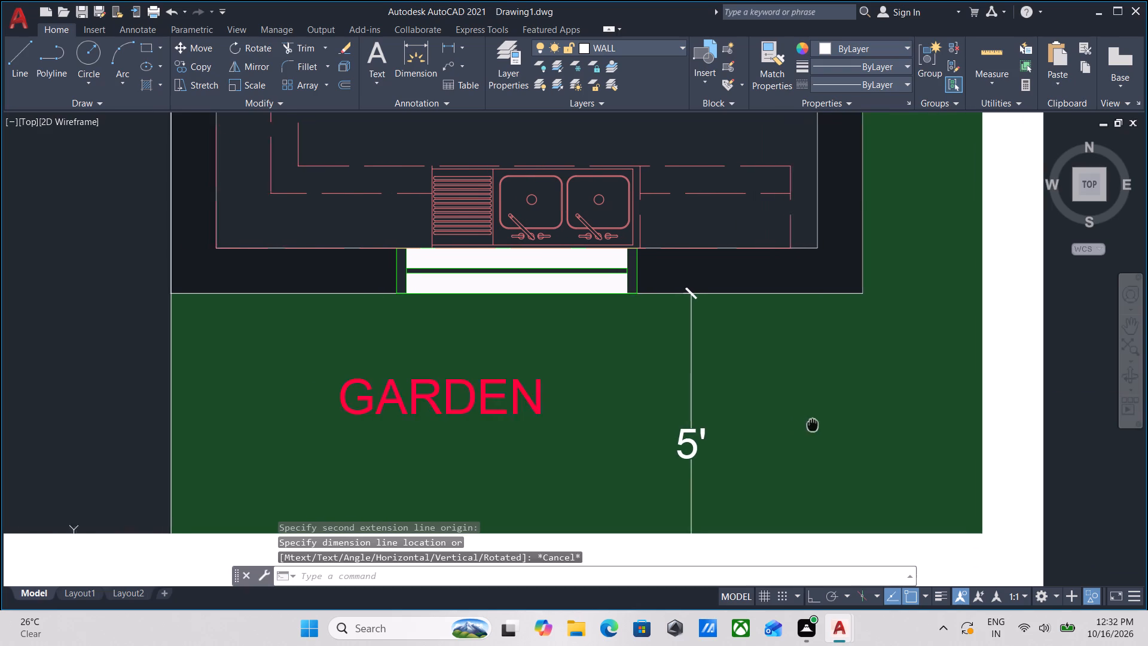
{"action": "middle_click_drag", "start_coordinate": [814, 425], "coordinate": [826, 425]}
{"action": "key", "text": "d"}
{"action": "type", "text": "LI"}
{"action": "key", "text": "Return"}
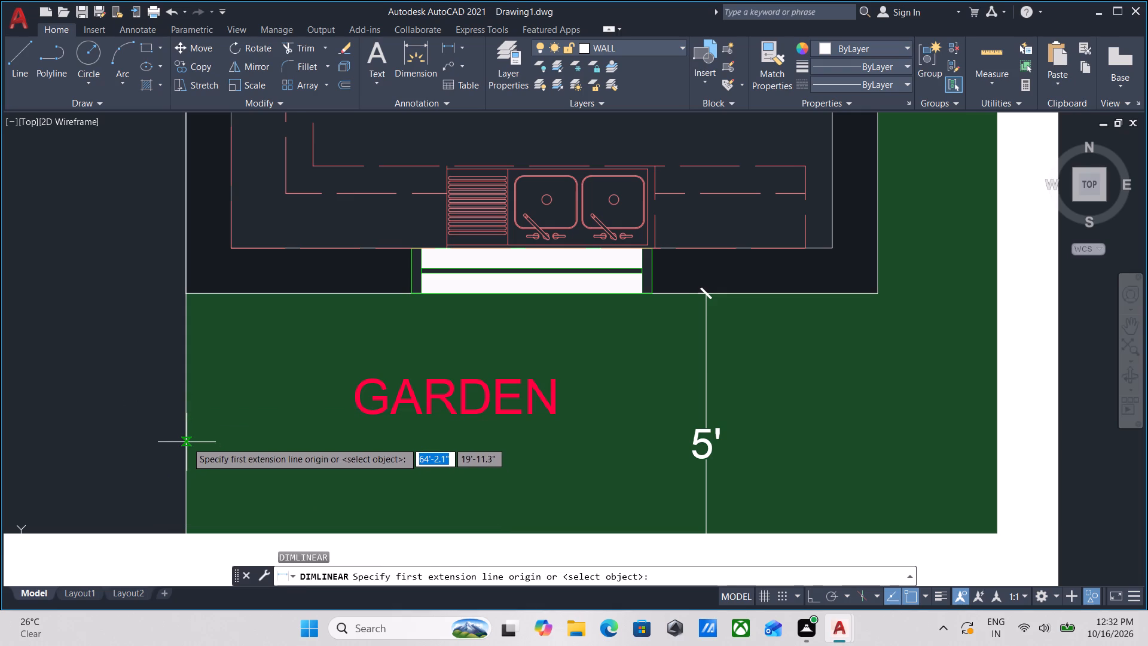
{"action": "left_click", "coordinate": [187, 441]}
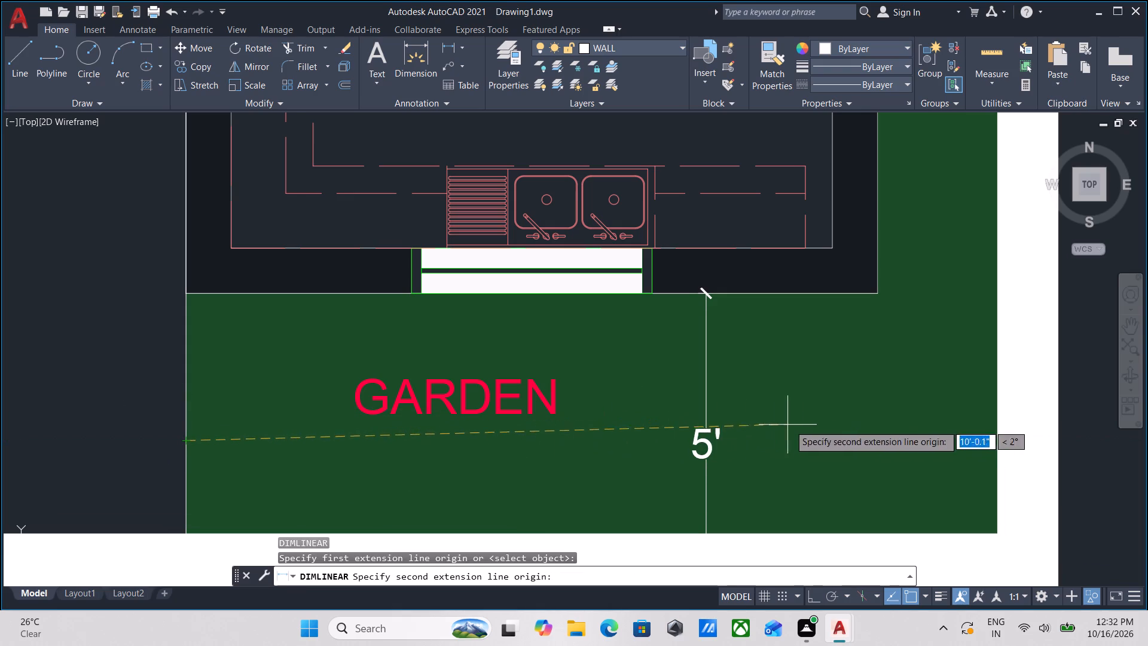
{"action": "left_click", "coordinate": [1003, 440]}
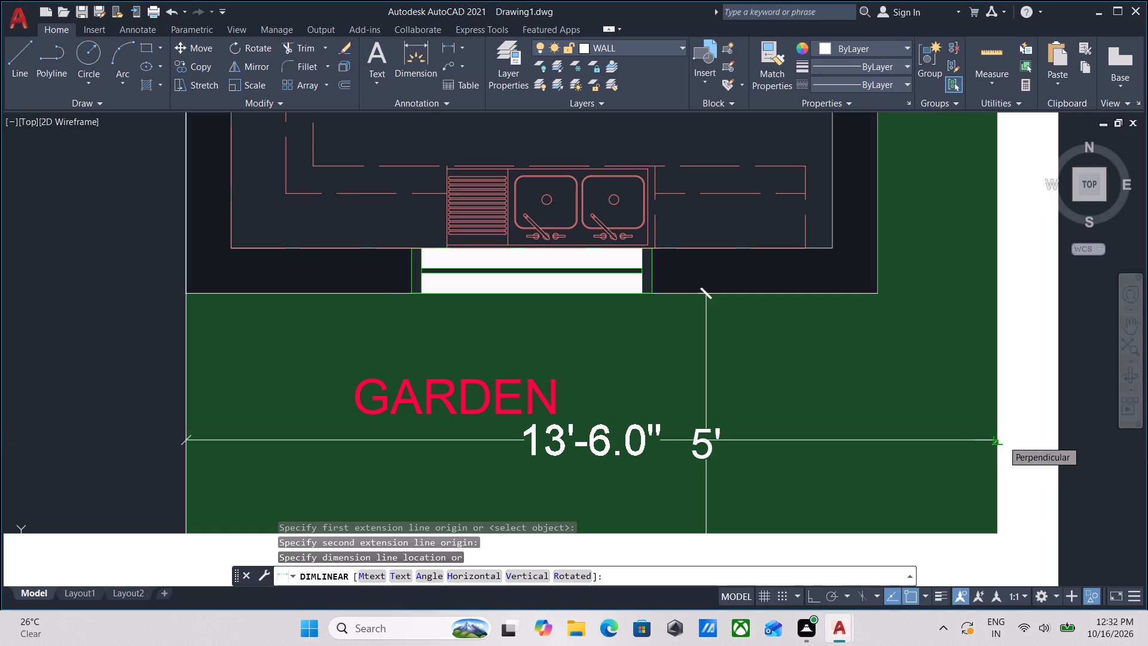
{"action": "left_click", "coordinate": [1034, 440]}
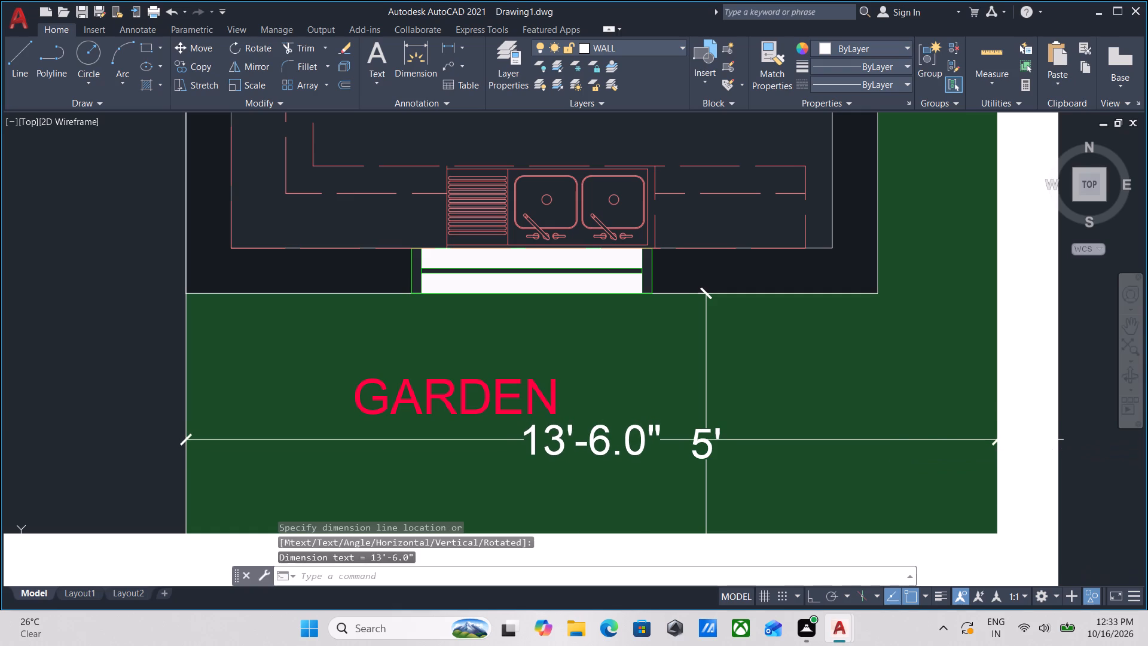
Change the BEDROOM label below the dining table to DINING ROOM.
{"action": "scroll", "coordinate": [234, 373], "scroll_direction": "down", "scroll_amount": 1}
{"action": "middle_click_drag", "start_coordinate": [234, 373], "coordinate": [598, 375]}
{"action": "scroll", "coordinate": [320, 347], "scroll_direction": "down", "scroll_amount": 1}
{"action": "middle_click_drag", "start_coordinate": [322, 347], "coordinate": [627, 374]}
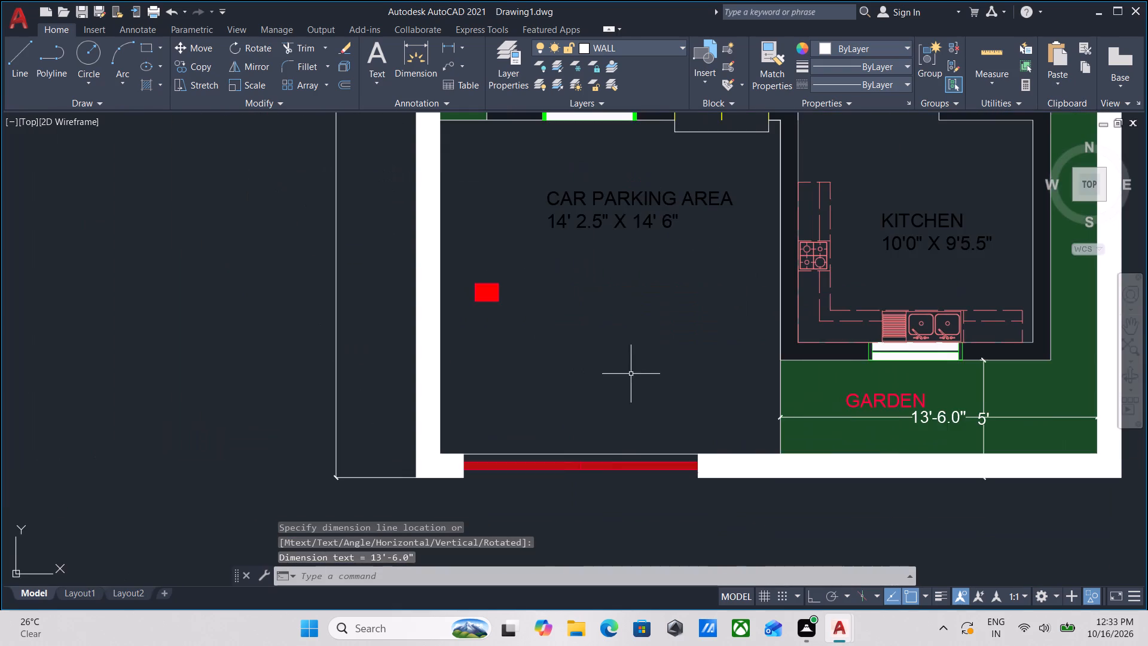
{"action": "middle_click_drag", "start_coordinate": [609, 374], "coordinate": [637, 501]}
{"action": "scroll", "coordinate": [631, 484], "scroll_direction": "down", "scroll_amount": 1}
{"action": "middle_click_drag", "start_coordinate": [648, 425], "coordinate": [631, 504]}
{"action": "middle_click_drag", "start_coordinate": [631, 509], "coordinate": [612, 482]}
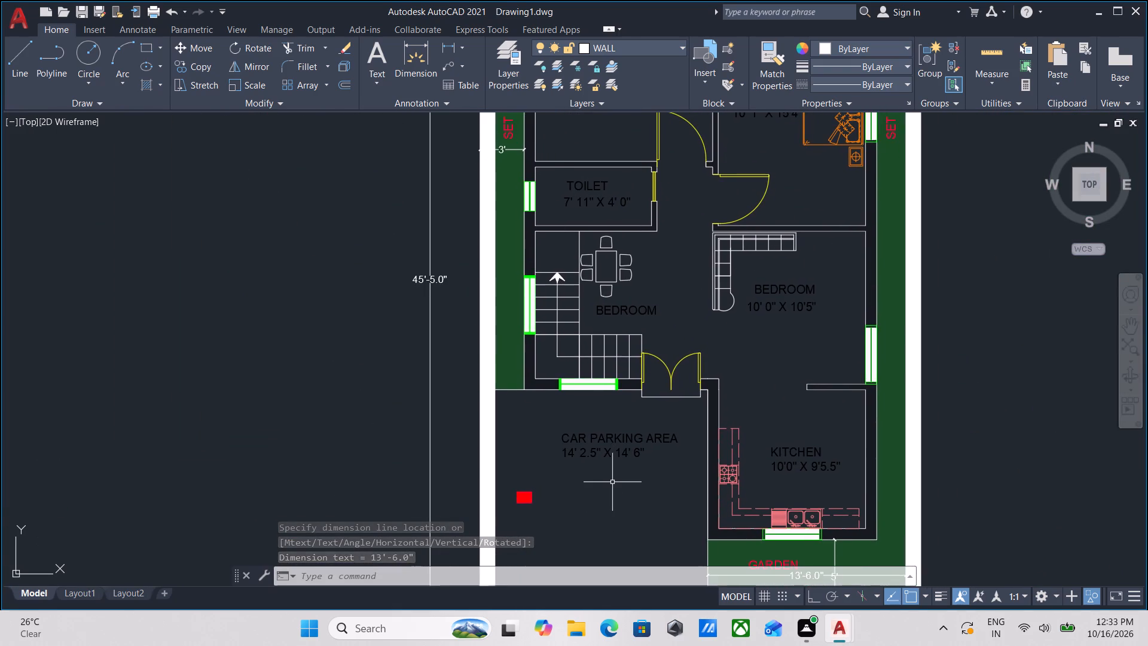
{"action": "scroll", "coordinate": [612, 482], "scroll_direction": "down", "scroll_amount": 1}
{"action": "middle_click_drag", "start_coordinate": [612, 482], "coordinate": [581, 450]}
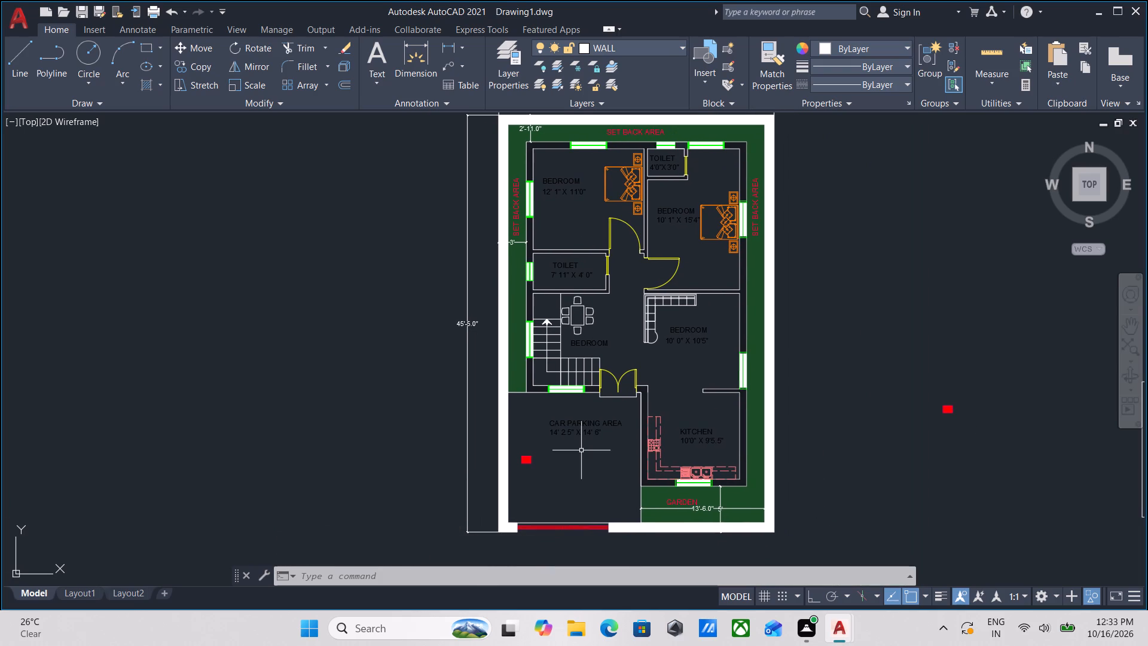
{"action": "scroll", "coordinate": [593, 308], "scroll_direction": "up", "scroll_amount": 2}
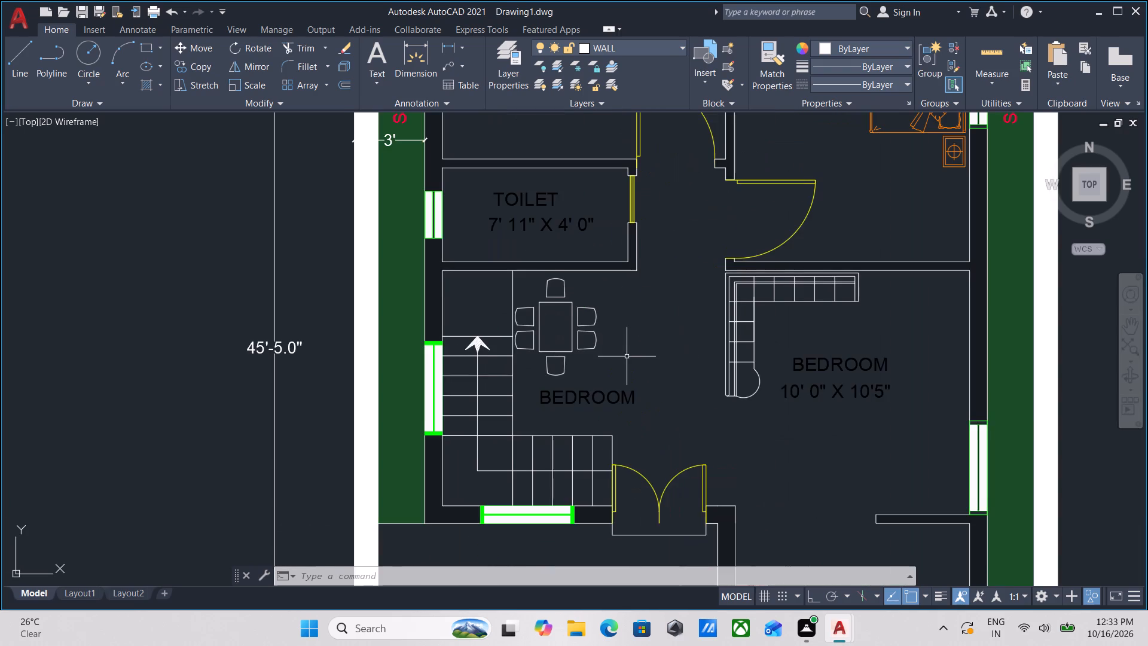
{"action": "middle_click_drag", "start_coordinate": [627, 357], "coordinate": [635, 296]}
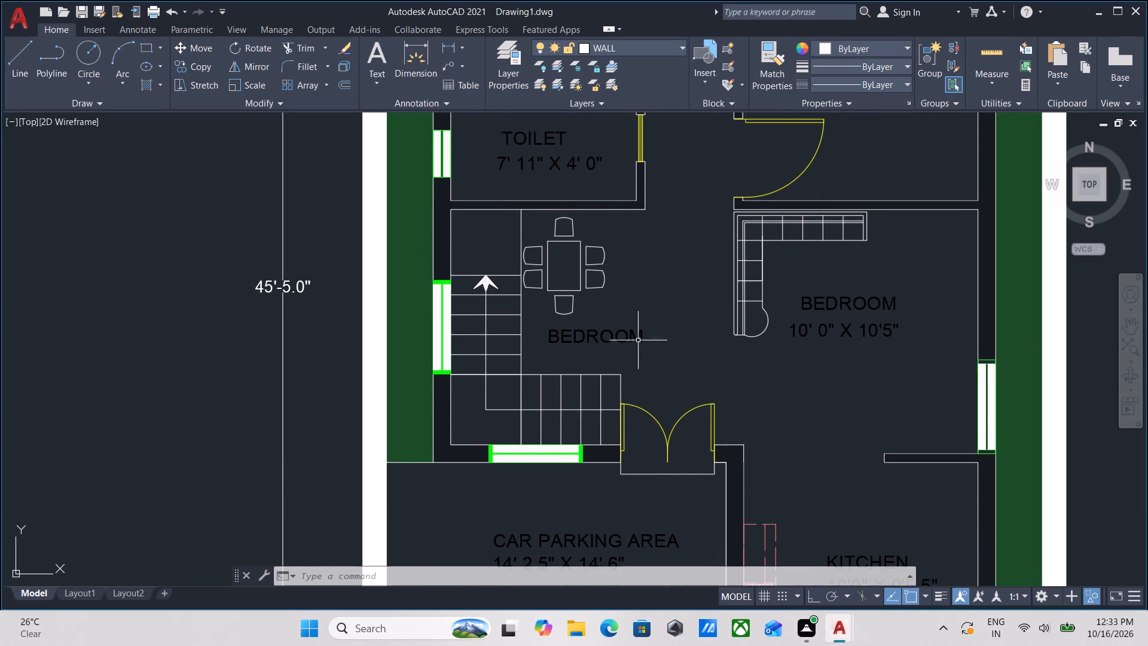
{"action": "double_click", "coordinate": [582, 334]}
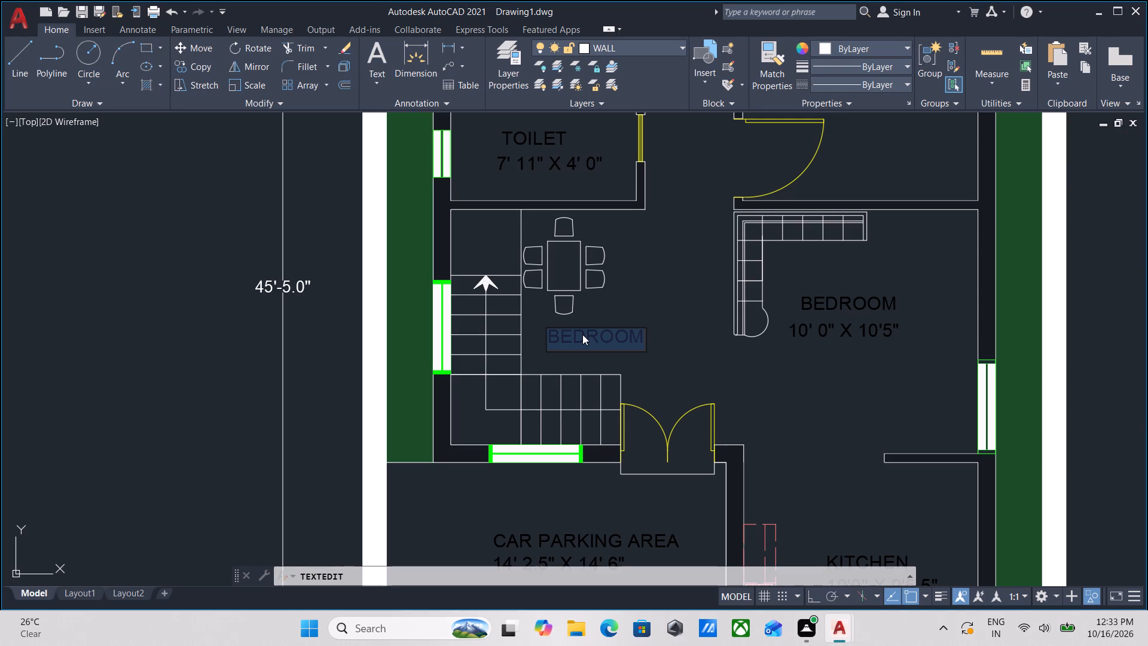
{"action": "type", "text": "DINING"}
{"action": "key", "text": "space"}
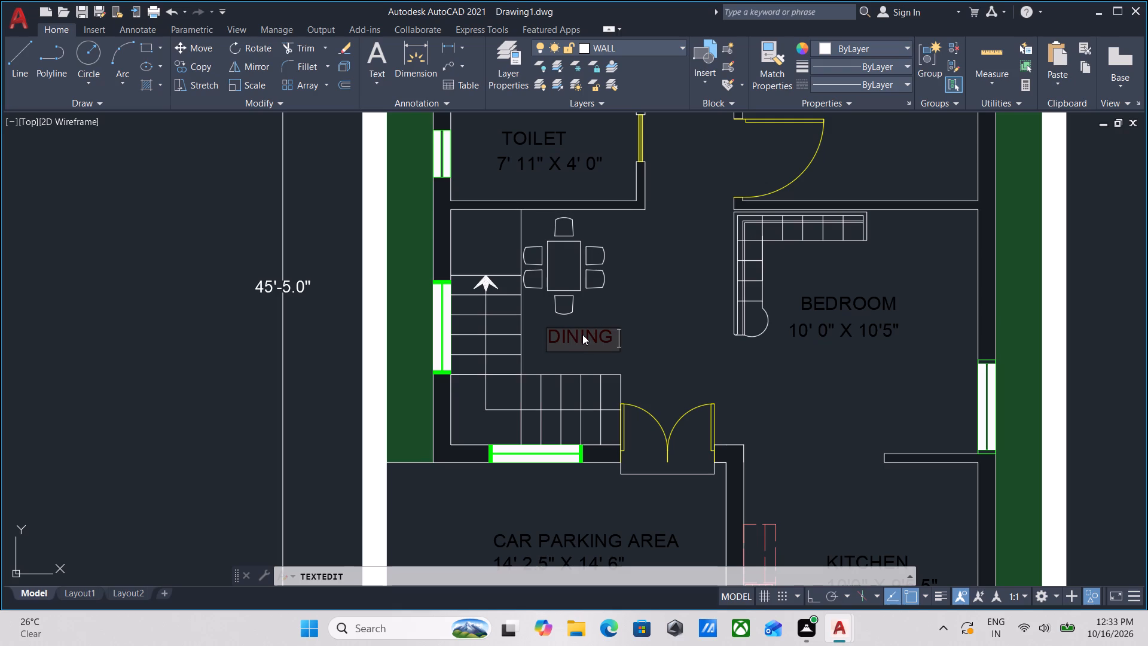
{"action": "type", "text": "ROOM"}
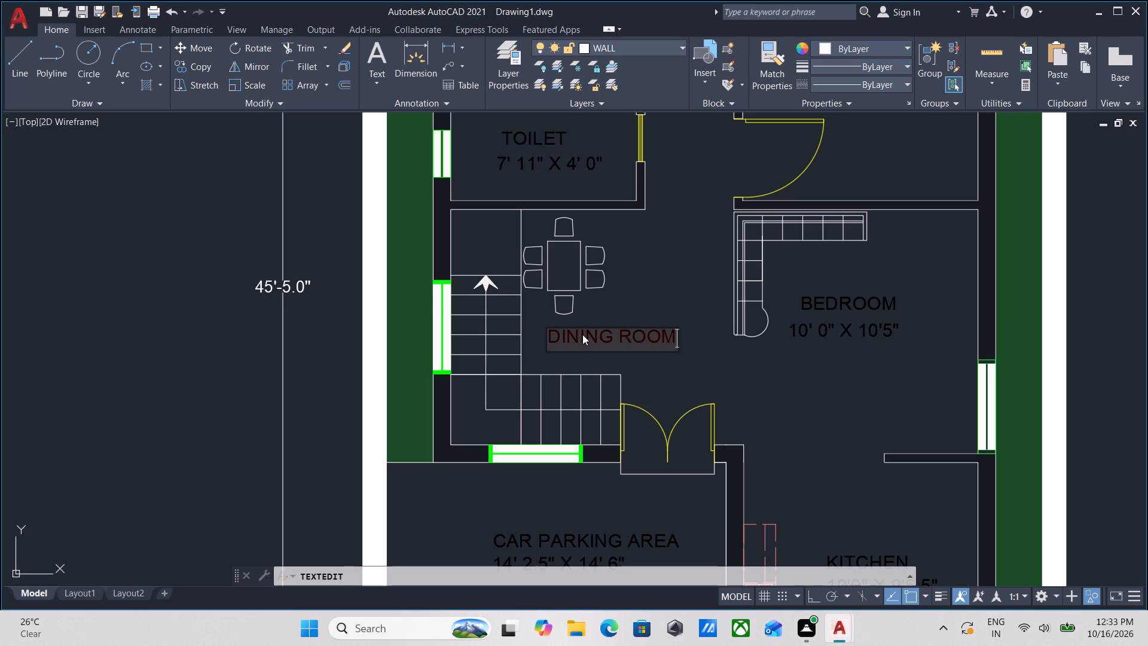
{"action": "key", "text": "Return"}
{"action": "key", "text": "Return"}
Change the BEDROOM label beside the L-shaped sofa, above the kitchen, to LIVING ROOM.
{"action": "scroll", "coordinate": [582, 334], "scroll_direction": "down", "scroll_amount": 1}
{"action": "middle_click_drag", "start_coordinate": [558, 334], "coordinate": [398, 371]}
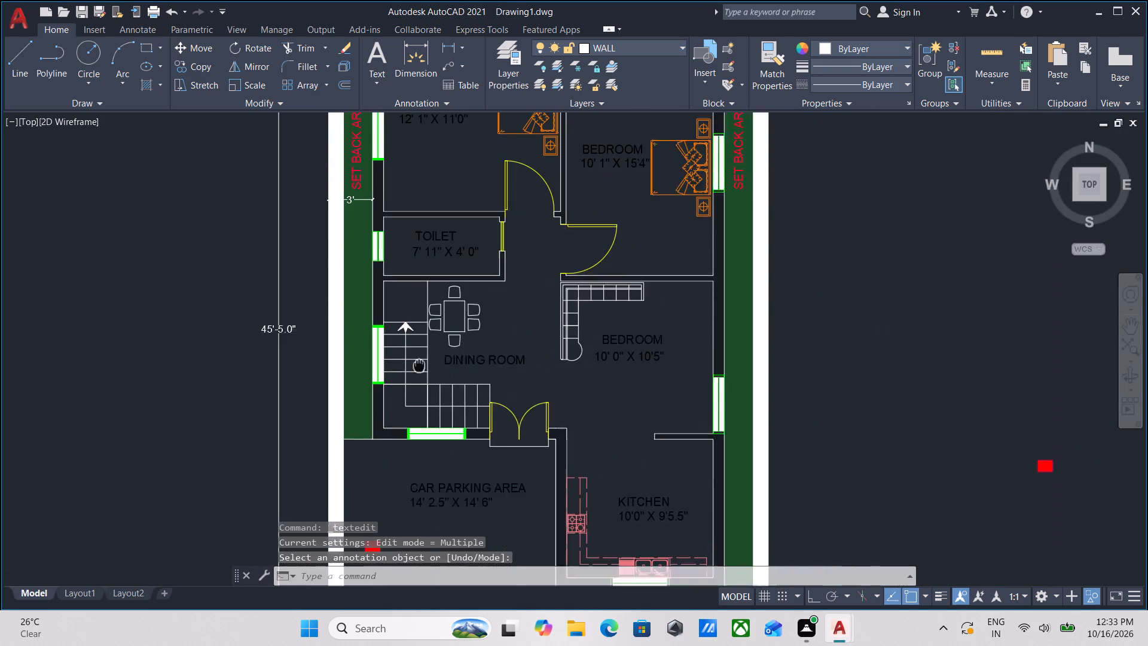
{"action": "middle_click_drag", "start_coordinate": [398, 371], "coordinate": [390, 373]}
{"action": "double_click", "coordinate": [567, 358]}
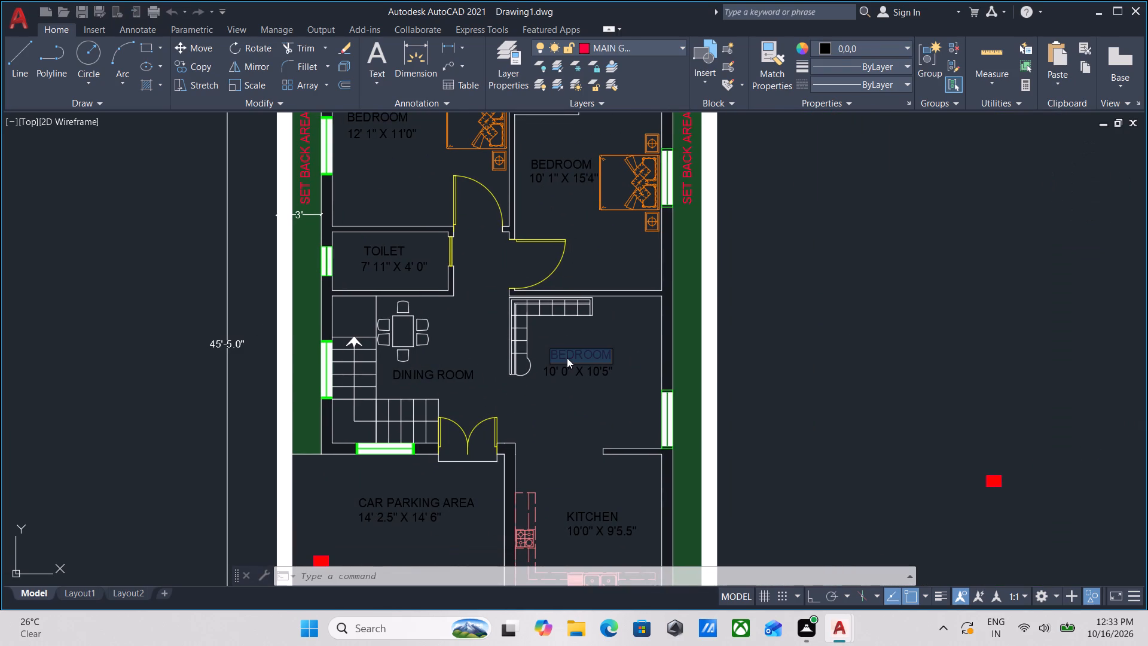
{"action": "type", "text": "LIV"}
{"action": "type", "text": "IN"}
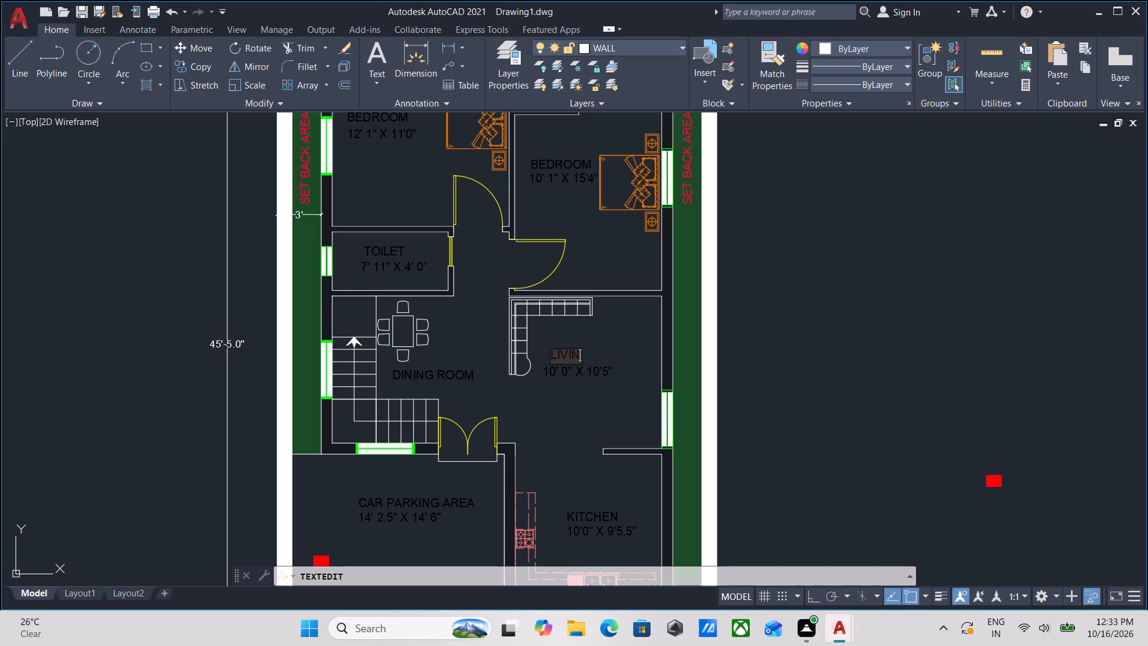
{"action": "type", "text": "G ROOM"}
{"action": "key", "text": "Return"}
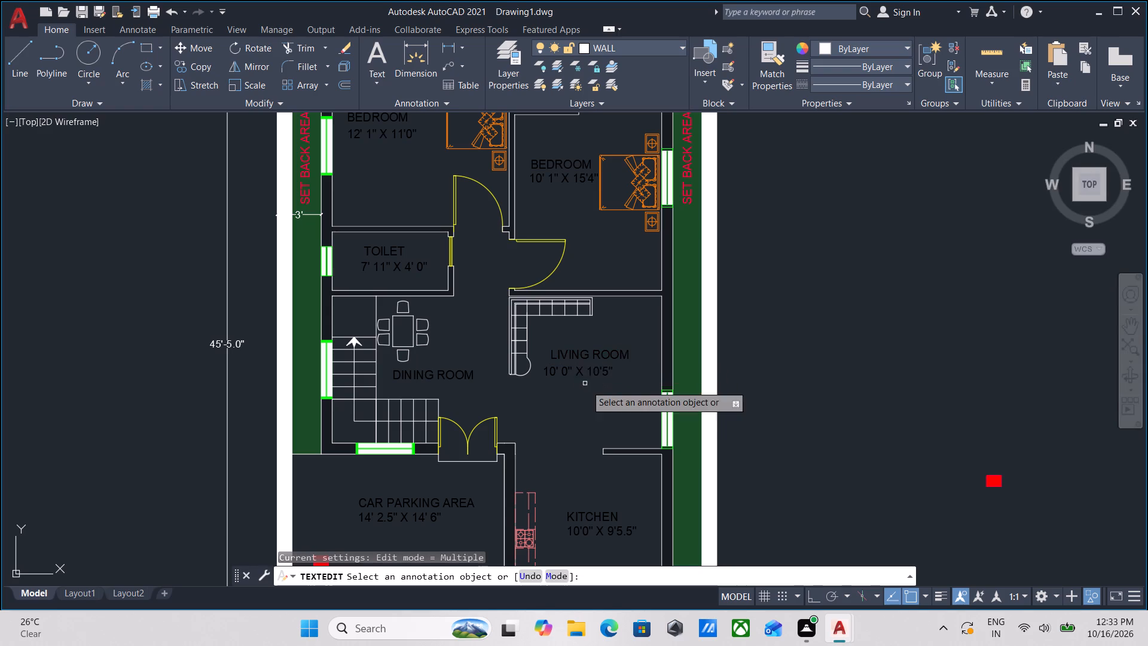
{"action": "scroll", "coordinate": [593, 405], "scroll_direction": "down", "scroll_amount": 1}
{"action": "scroll", "coordinate": [587, 406], "scroll_direction": "up", "scroll_amount": 2}
{"action": "scroll", "coordinate": [587, 406], "scroll_direction": "down", "scroll_amount": 1}
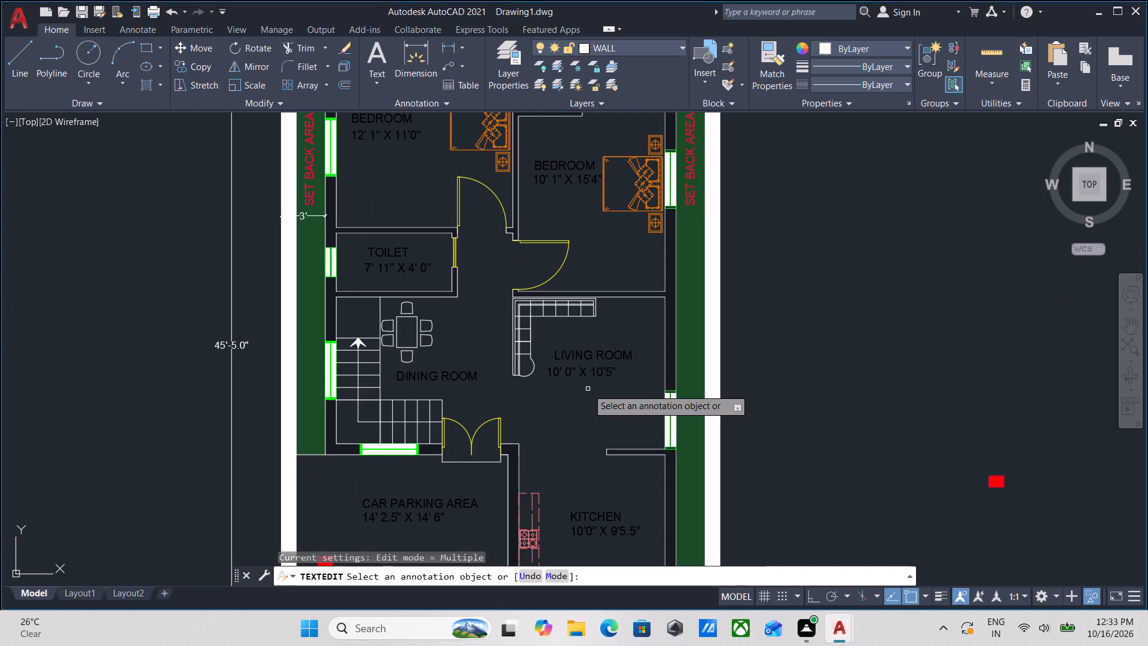
{"action": "key", "text": "Escape"}
End the object isolation to bring back the plan's hidden floor hatches.
{"action": "scroll", "coordinate": [588, 389], "scroll_direction": "down", "scroll_amount": 3}
{"action": "middle_click_drag", "start_coordinate": [588, 389], "coordinate": [625, 349]}
{"action": "scroll", "coordinate": [573, 388], "scroll_direction": "up", "scroll_amount": 3}
{"action": "scroll", "coordinate": [615, 349], "scroll_direction": "up", "scroll_amount": 1}
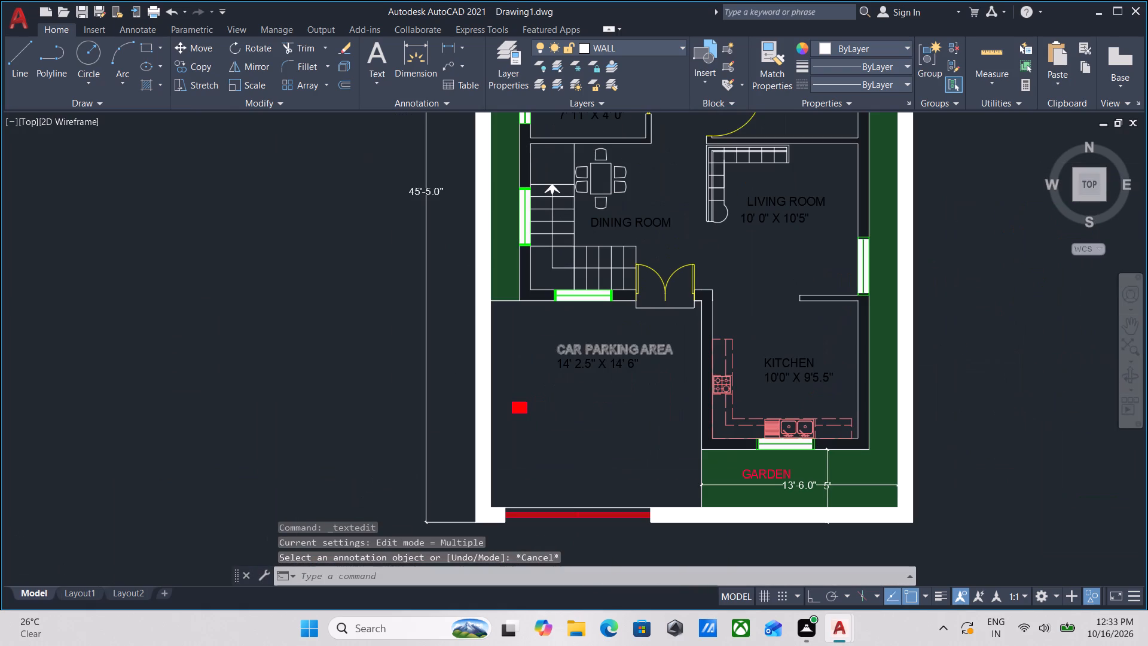
{"action": "scroll", "coordinate": [615, 349], "scroll_direction": "down", "scroll_amount": 1}
{"action": "middle_click_drag", "start_coordinate": [615, 349], "coordinate": [564, 504]}
{"action": "middle_click_drag", "start_coordinate": [603, 387], "coordinate": [593, 496]}
{"action": "middle_click_drag", "start_coordinate": [609, 383], "coordinate": [590, 432]}
{"action": "middle_click_drag", "start_coordinate": [628, 422], "coordinate": [647, 355]}
{"action": "middle_click_drag", "start_coordinate": [621, 469], "coordinate": [622, 385]}
{"action": "middle_click_drag", "start_coordinate": [639, 426], "coordinate": [573, 383]}
{"action": "middle_click_drag", "start_coordinate": [623, 436], "coordinate": [627, 409]}
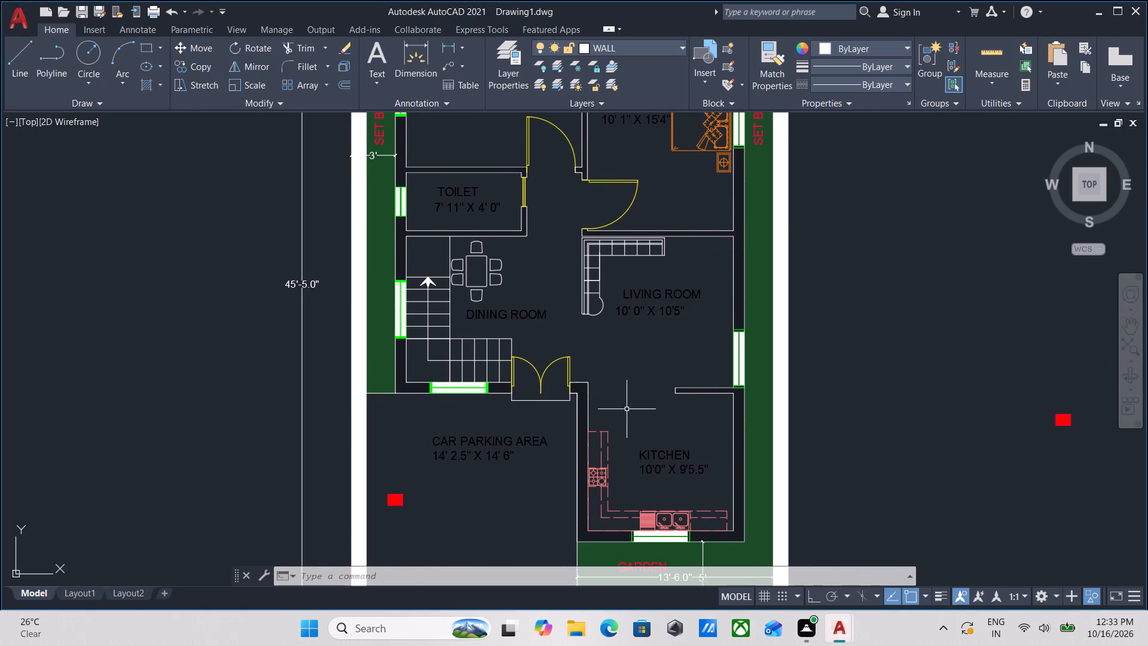
{"action": "right_click", "coordinate": [624, 343]}
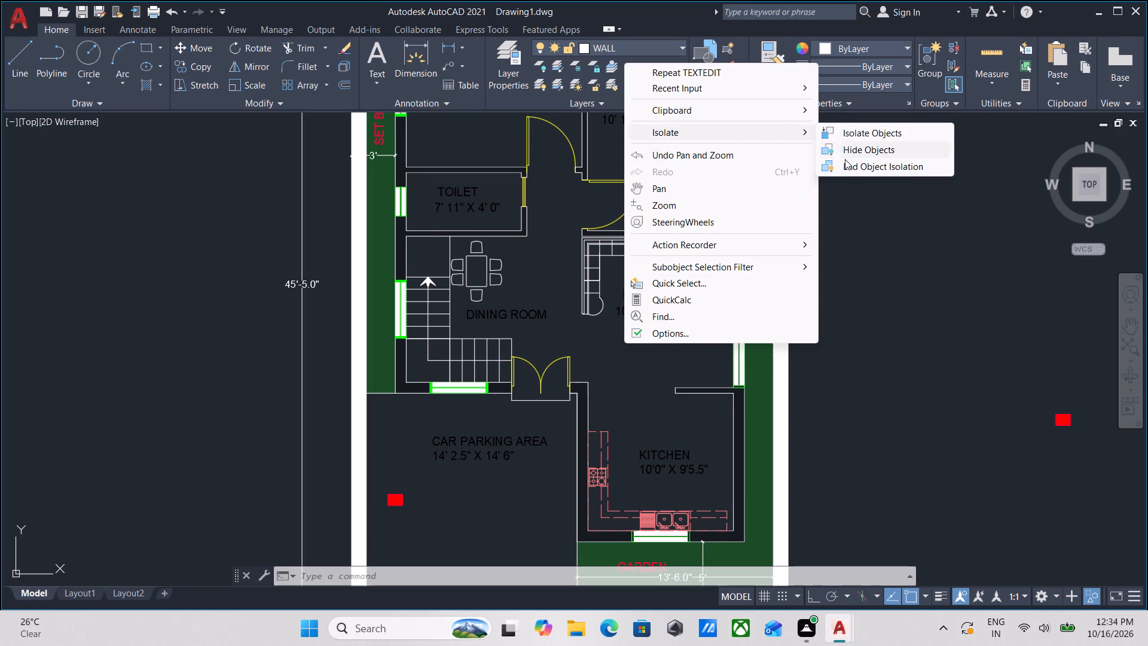
{"action": "left_click", "coordinate": [850, 166]}
Increase the transparency of the solid floor hatch covering the bedrooms and other interior rooms, so the room labels read clearly.
{"action": "scroll", "coordinate": [634, 331], "scroll_direction": "down", "scroll_amount": 1}
{"action": "scroll", "coordinate": [579, 352], "scroll_direction": "up", "scroll_amount": 2}
{"action": "scroll", "coordinate": [530, 298], "scroll_direction": "up", "scroll_amount": 1}
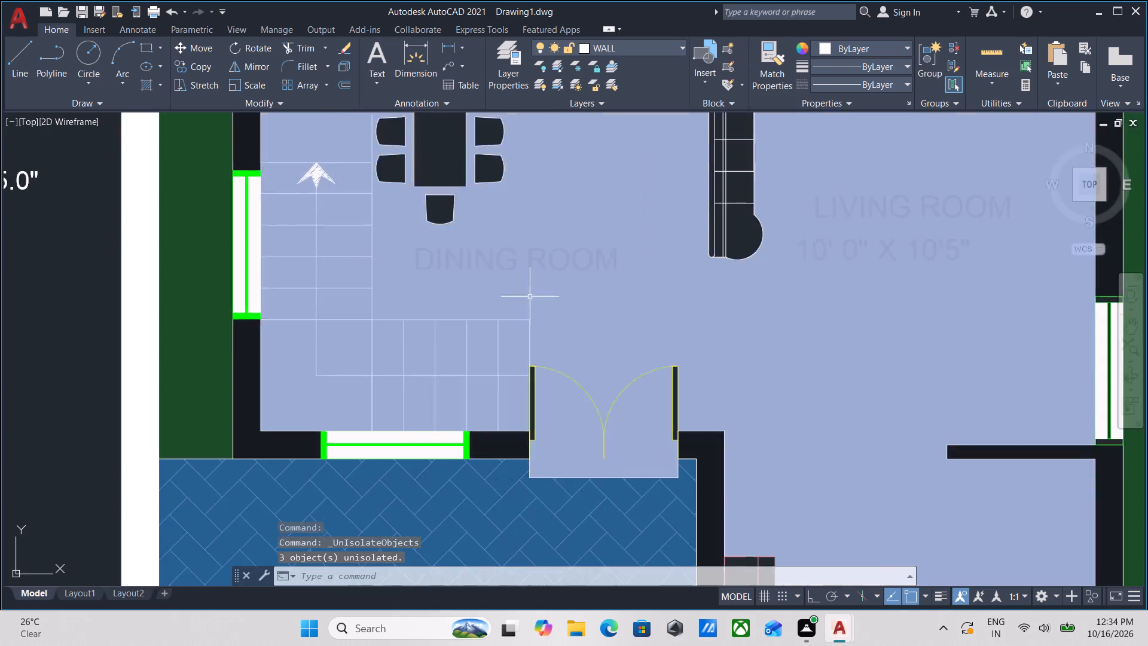
{"action": "scroll", "coordinate": [530, 296], "scroll_direction": "up", "scroll_amount": 1}
{"action": "scroll", "coordinate": [419, 250], "scroll_direction": "down", "scroll_amount": 3}
{"action": "middle_click_drag", "start_coordinate": [522, 294], "coordinate": [523, 483]}
{"action": "middle_click_drag", "start_coordinate": [504, 324], "coordinate": [511, 418]}
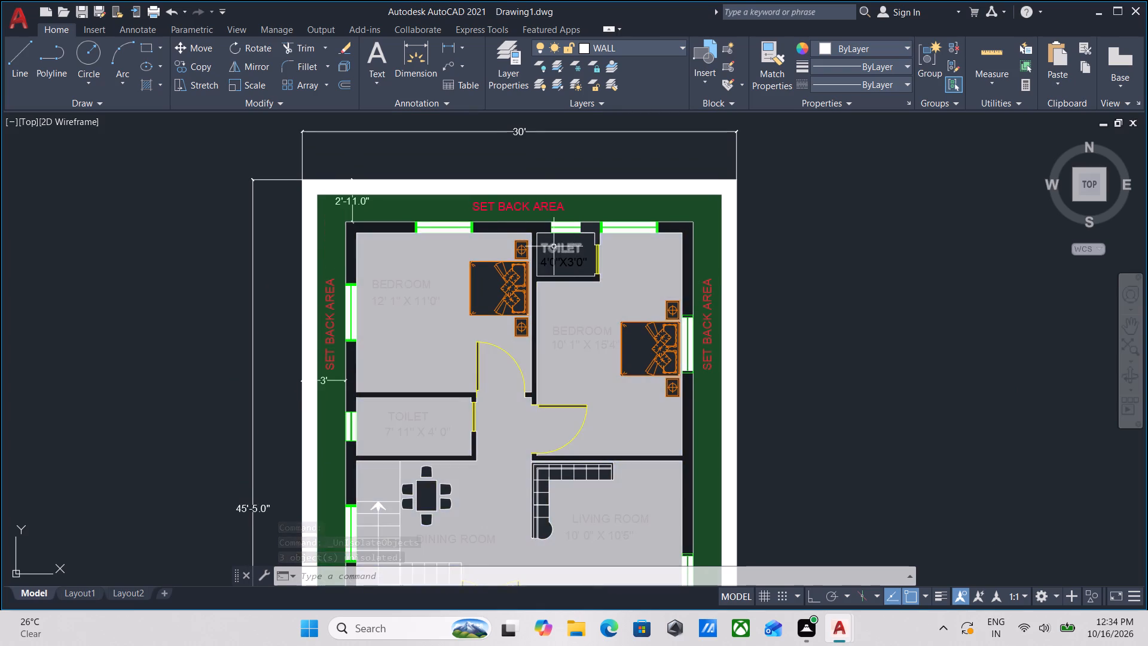
{"action": "scroll", "coordinate": [558, 255], "scroll_direction": "up", "scroll_amount": 4}
{"action": "middle_click_drag", "start_coordinate": [523, 269], "coordinate": [541, 368]}
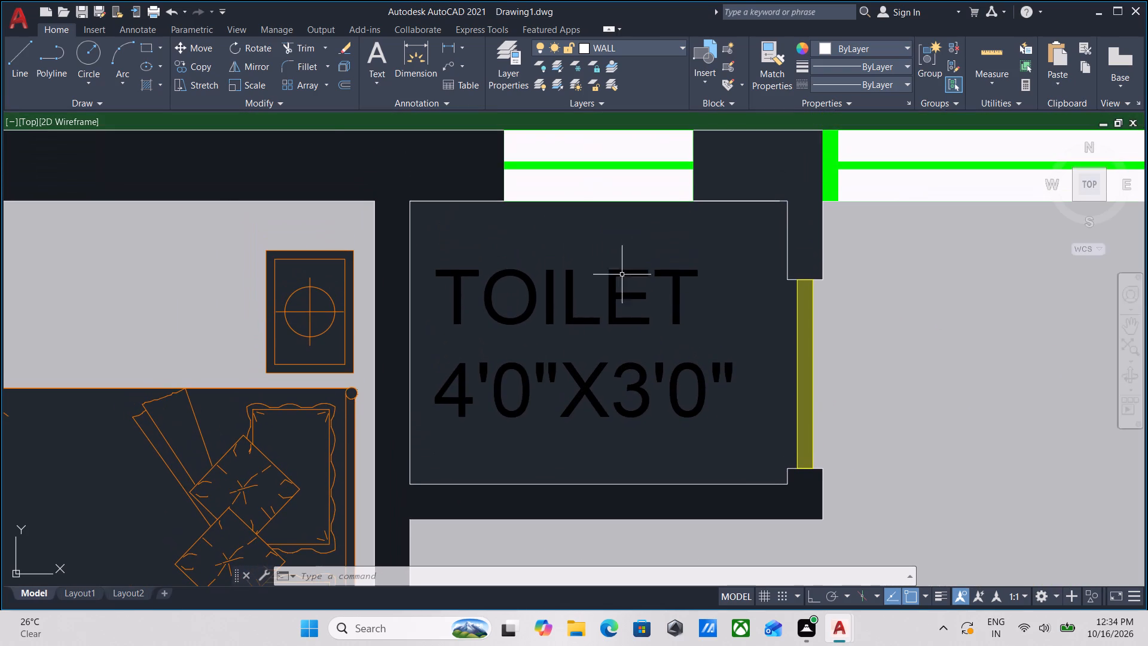
{"action": "scroll", "coordinate": [610, 236], "scroll_direction": "down", "scroll_amount": 2}
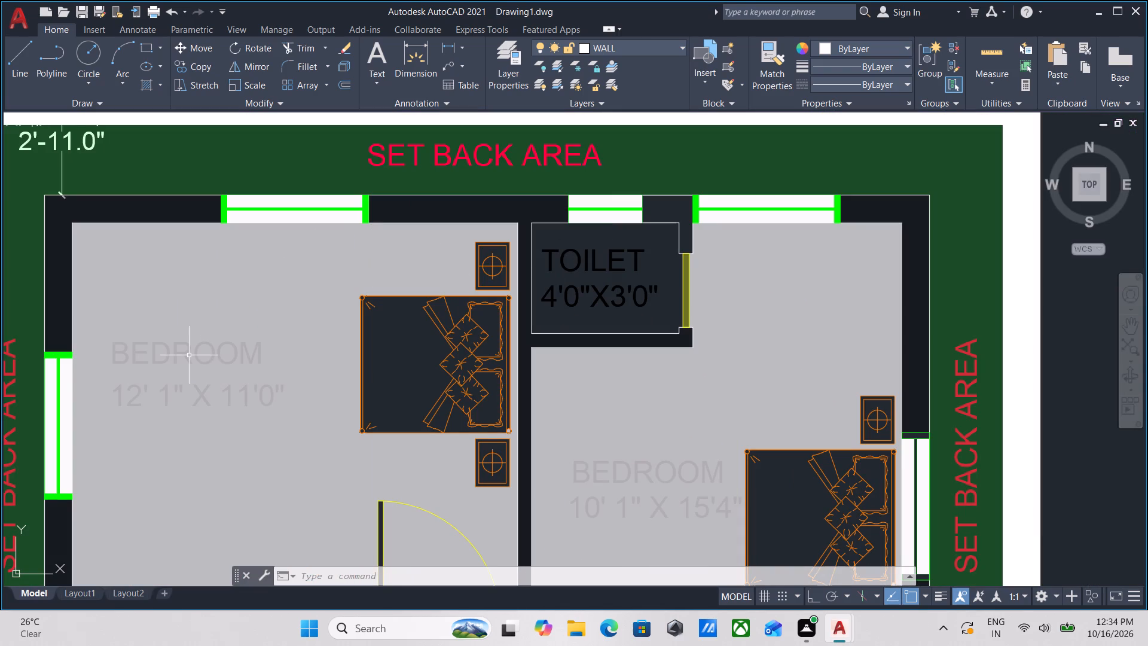
{"action": "left_click", "coordinate": [189, 356]}
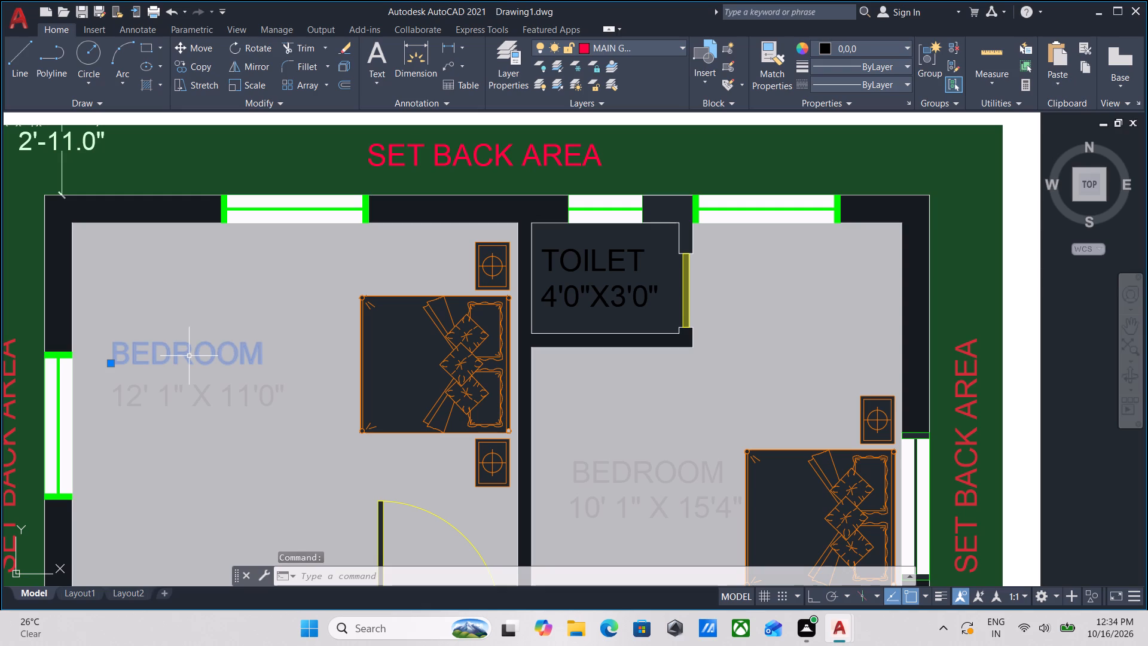
{"action": "key", "text": "Escape"}
{"action": "left_click", "coordinate": [97, 269]}
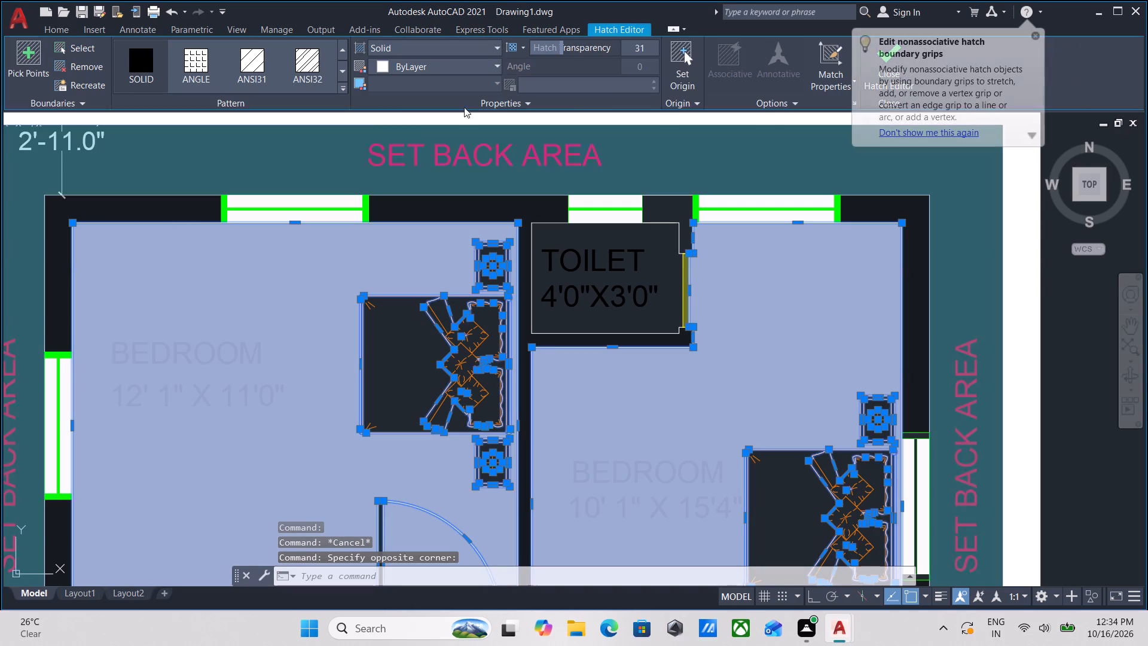
{"action": "left_click_drag", "start_coordinate": [566, 46], "coordinate": [645, 58]}
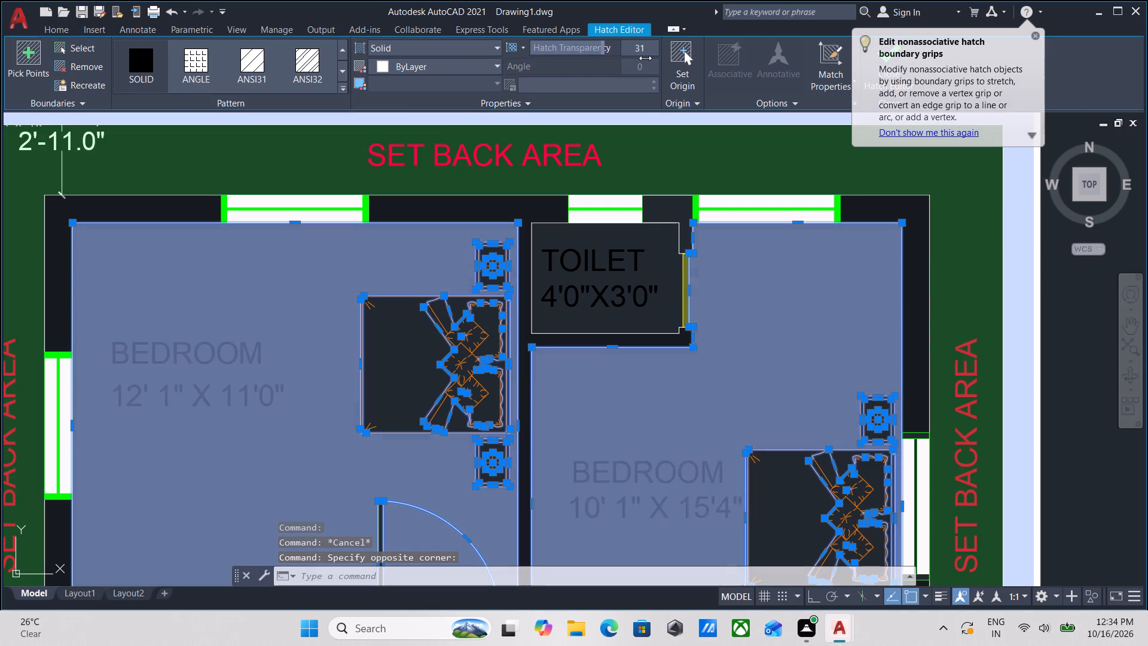
{"action": "left_click_drag", "start_coordinate": [645, 58], "coordinate": [655, 58]}
{"action": "key", "text": "Escape"}
{"action": "scroll", "coordinate": [399, 340], "scroll_direction": "down", "scroll_amount": 1}
{"action": "middle_click_drag", "start_coordinate": [398, 340], "coordinate": [433, 297]}
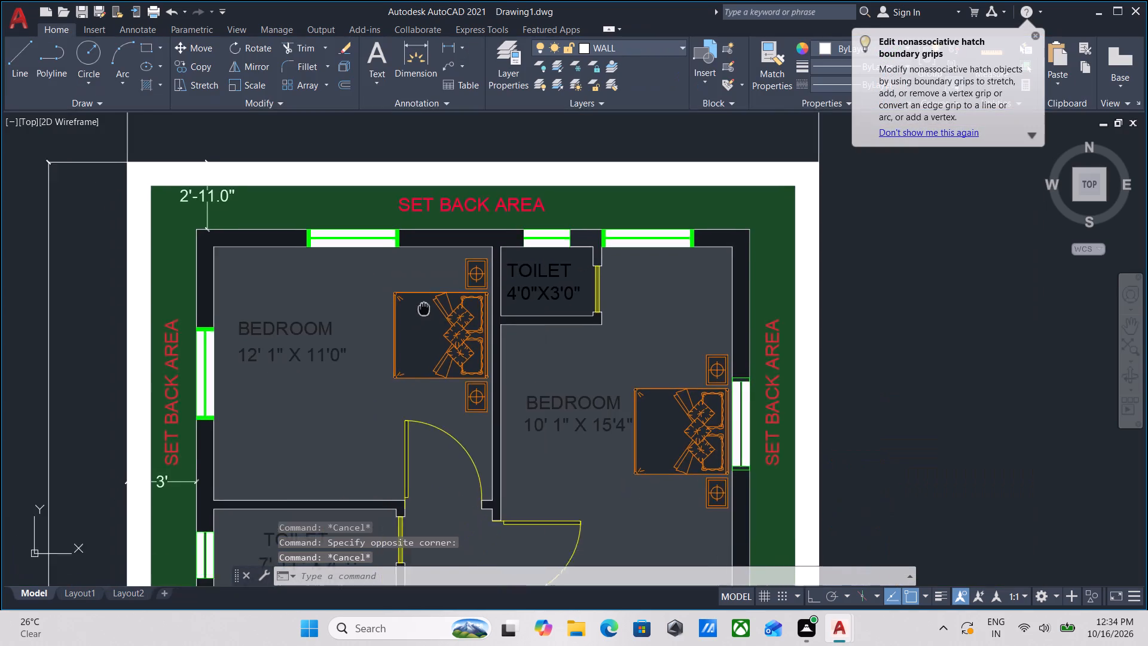
{"action": "middle_click_drag", "start_coordinate": [433, 297], "coordinate": [515, 214]}
{"action": "middle_click_drag", "start_coordinate": [545, 324], "coordinate": [589, 245]}
{"action": "scroll", "coordinate": [423, 380], "scroll_direction": "down", "scroll_amount": 1}
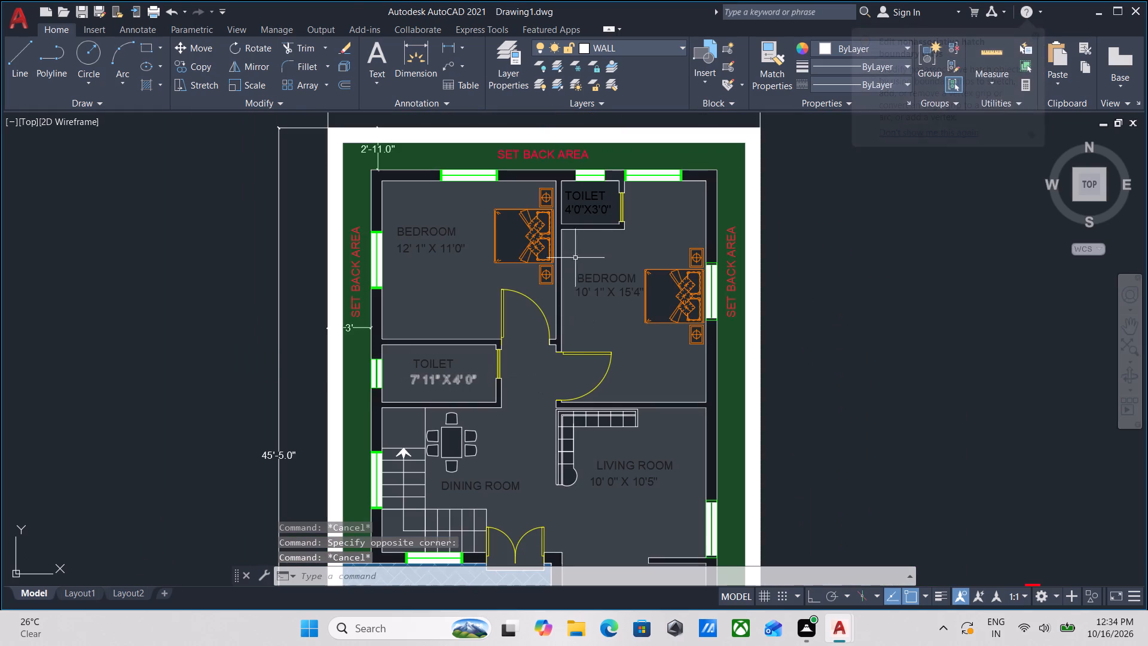
Change the colour of the BEDROOM label above the 12' 1" X 11'0" text to Blue.
{"action": "scroll", "coordinate": [427, 232], "scroll_direction": "up", "scroll_amount": 1}
{"action": "left_click", "coordinate": [417, 232]}
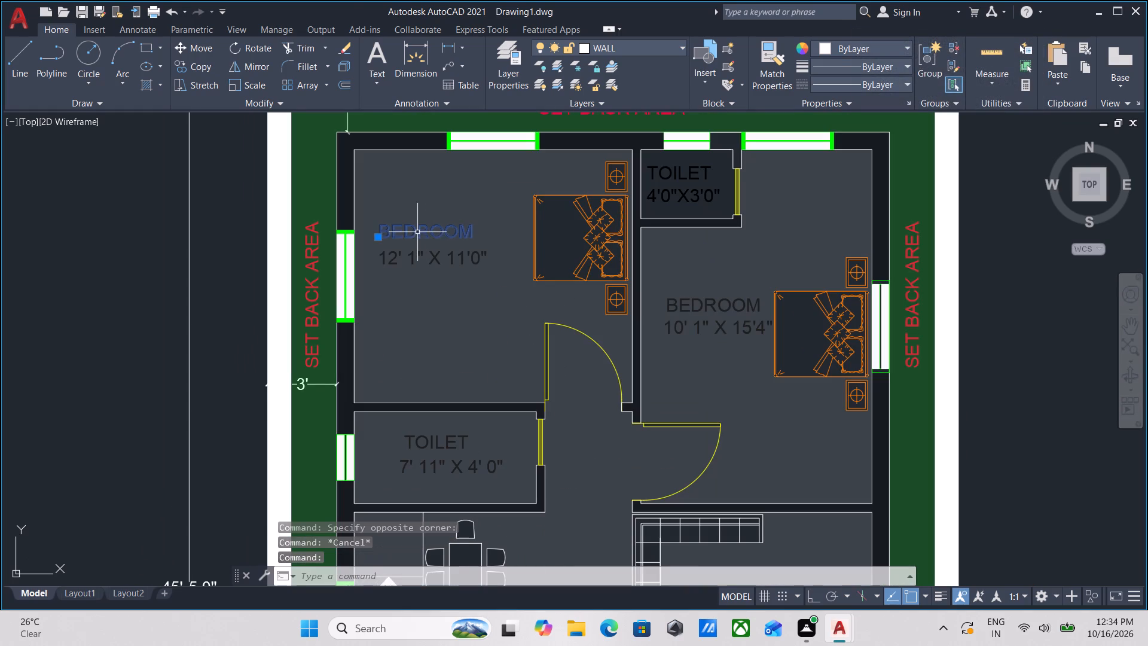
{"action": "left_click", "coordinate": [826, 46]}
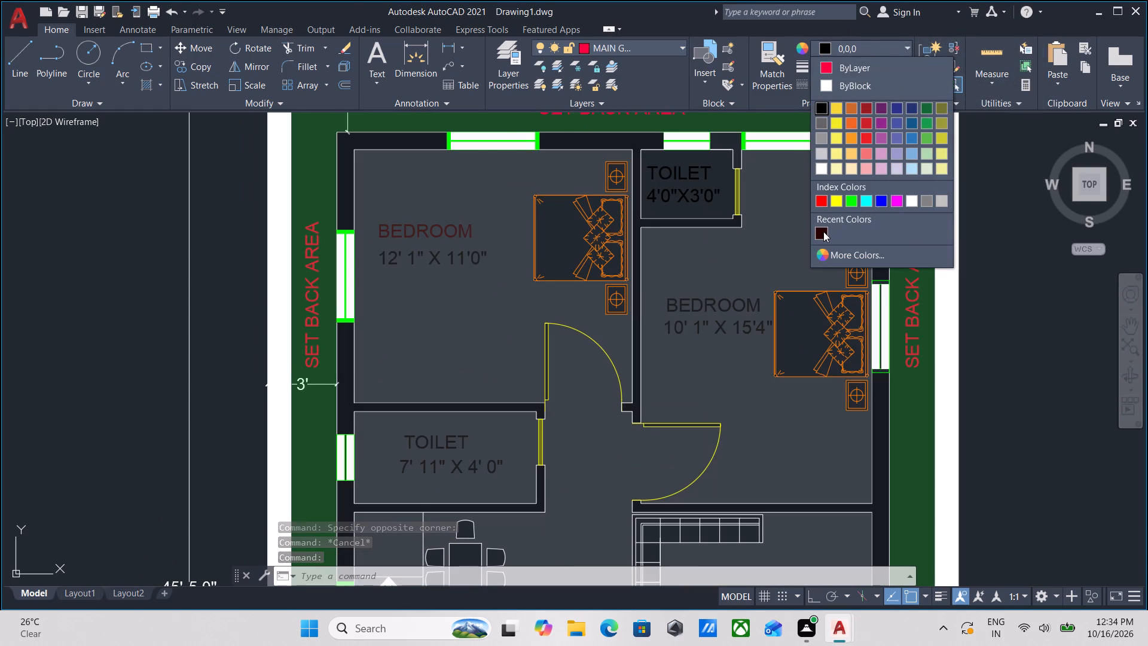
{"action": "left_click", "coordinate": [878, 194]}
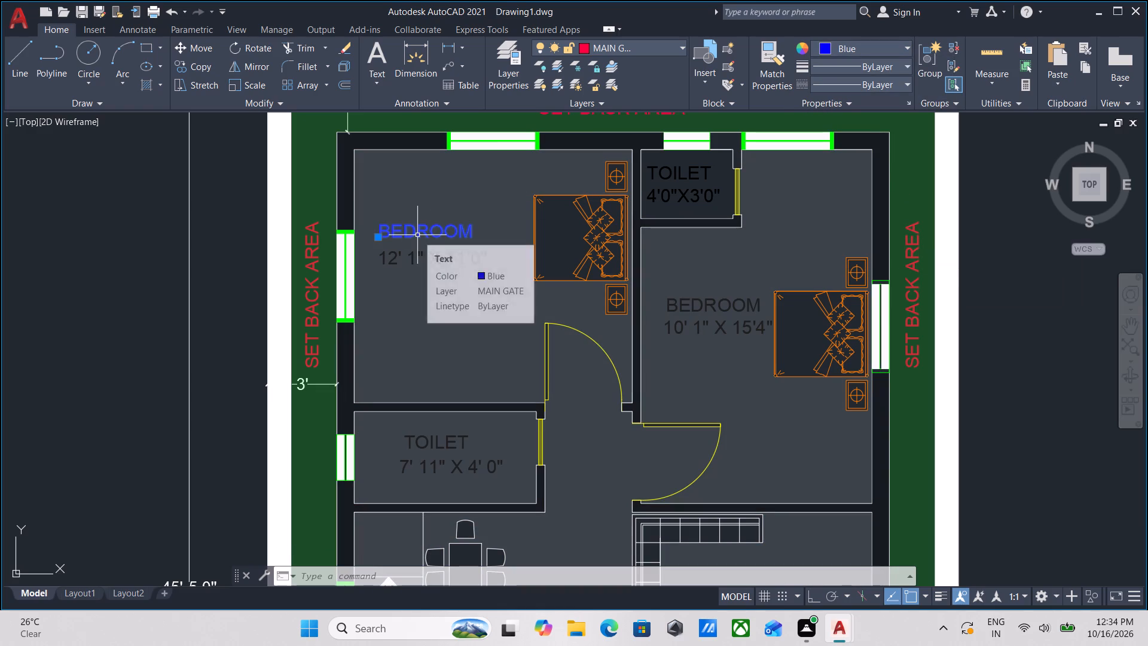
{"action": "key", "text": "s"}
{"action": "right_click", "coordinate": [417, 235]}
{"action": "key", "text": "Escape"}
{"action": "key", "text": "Escape"}
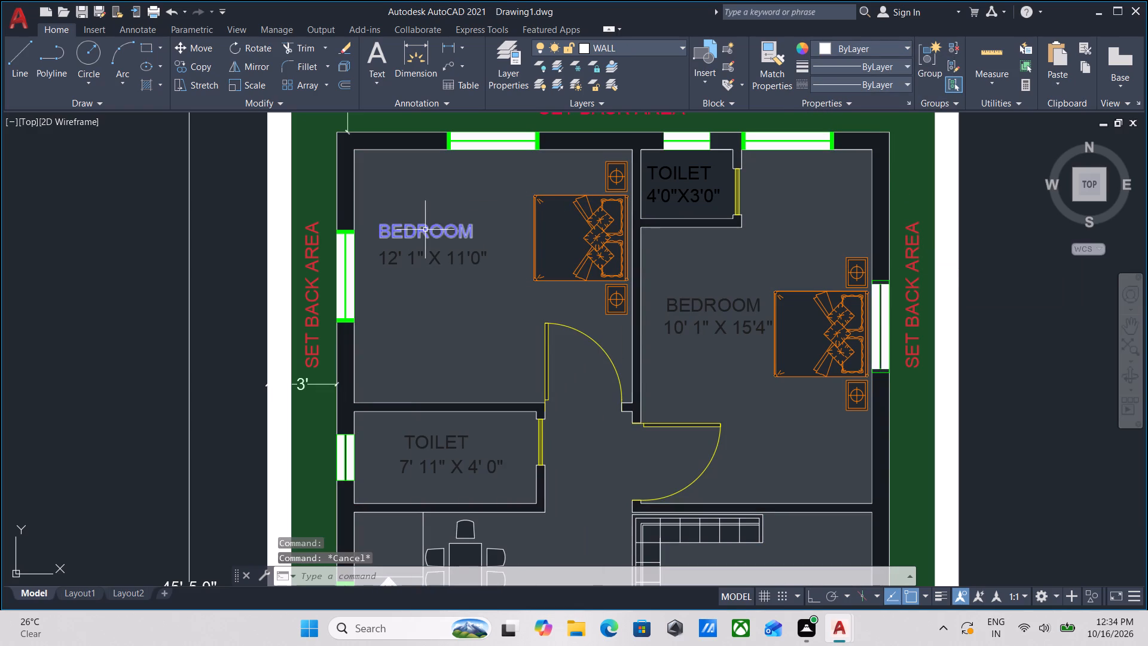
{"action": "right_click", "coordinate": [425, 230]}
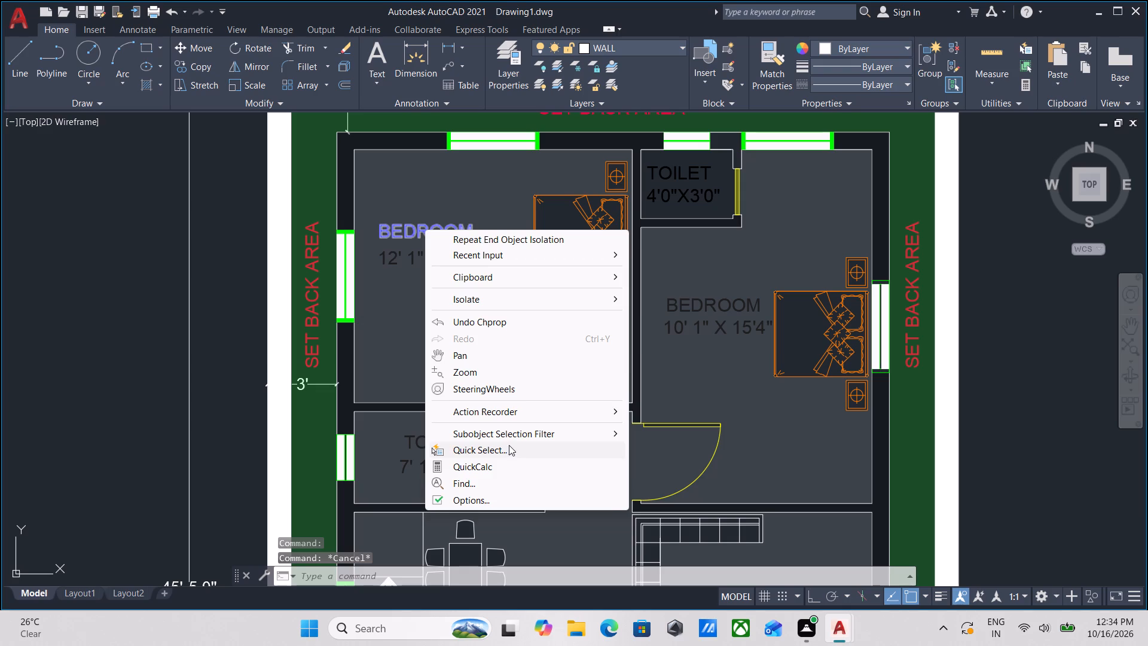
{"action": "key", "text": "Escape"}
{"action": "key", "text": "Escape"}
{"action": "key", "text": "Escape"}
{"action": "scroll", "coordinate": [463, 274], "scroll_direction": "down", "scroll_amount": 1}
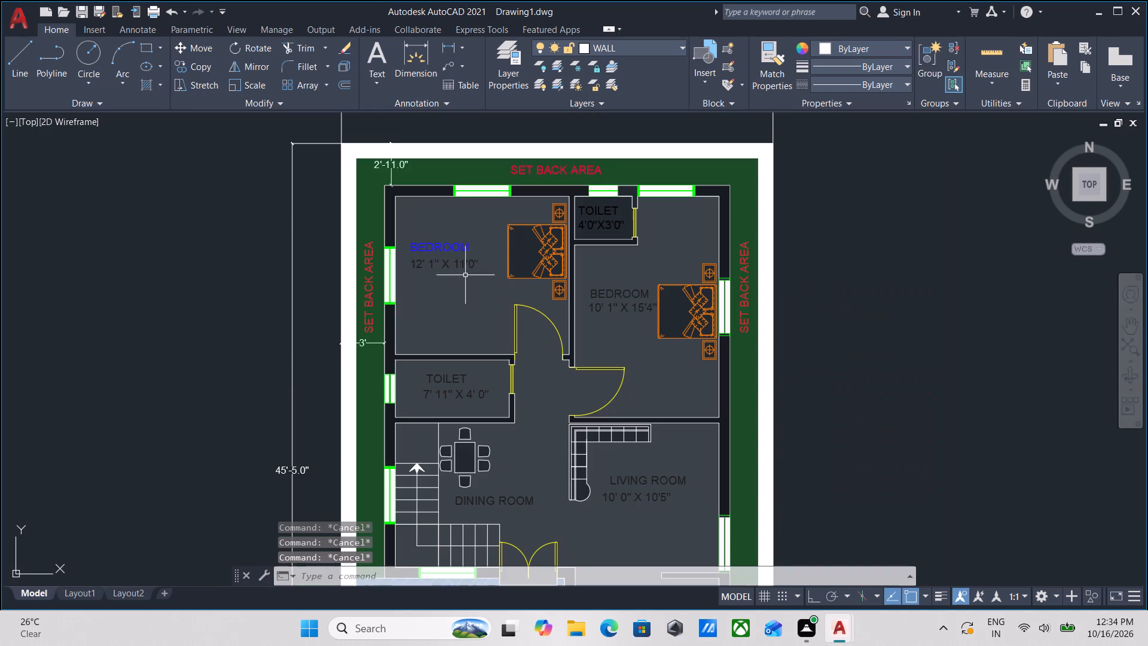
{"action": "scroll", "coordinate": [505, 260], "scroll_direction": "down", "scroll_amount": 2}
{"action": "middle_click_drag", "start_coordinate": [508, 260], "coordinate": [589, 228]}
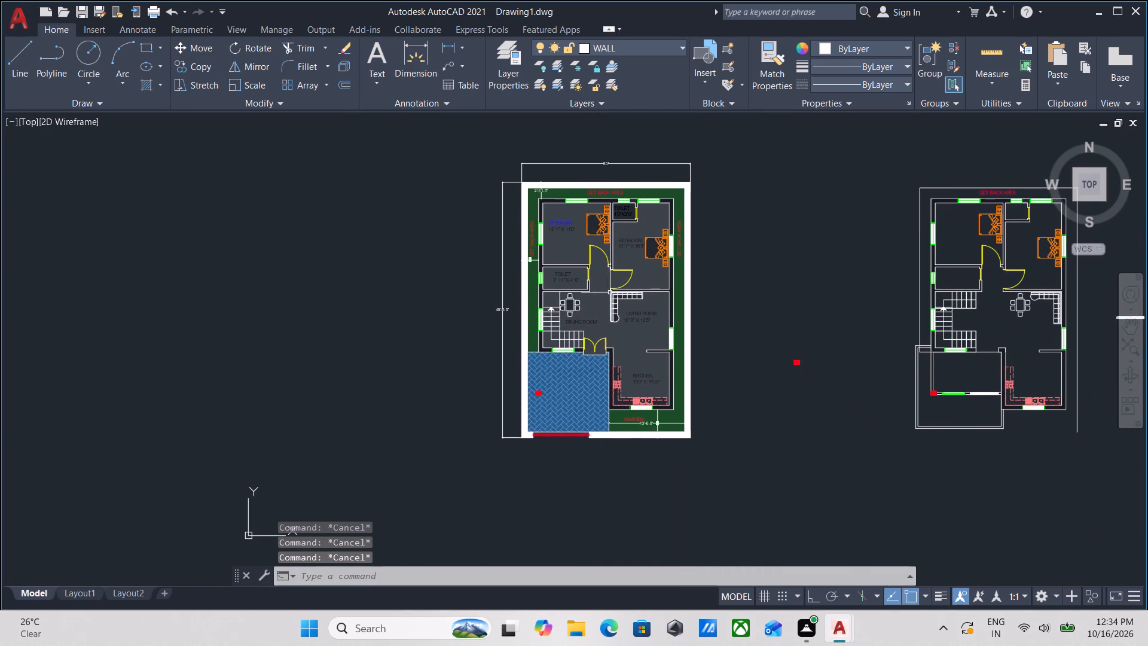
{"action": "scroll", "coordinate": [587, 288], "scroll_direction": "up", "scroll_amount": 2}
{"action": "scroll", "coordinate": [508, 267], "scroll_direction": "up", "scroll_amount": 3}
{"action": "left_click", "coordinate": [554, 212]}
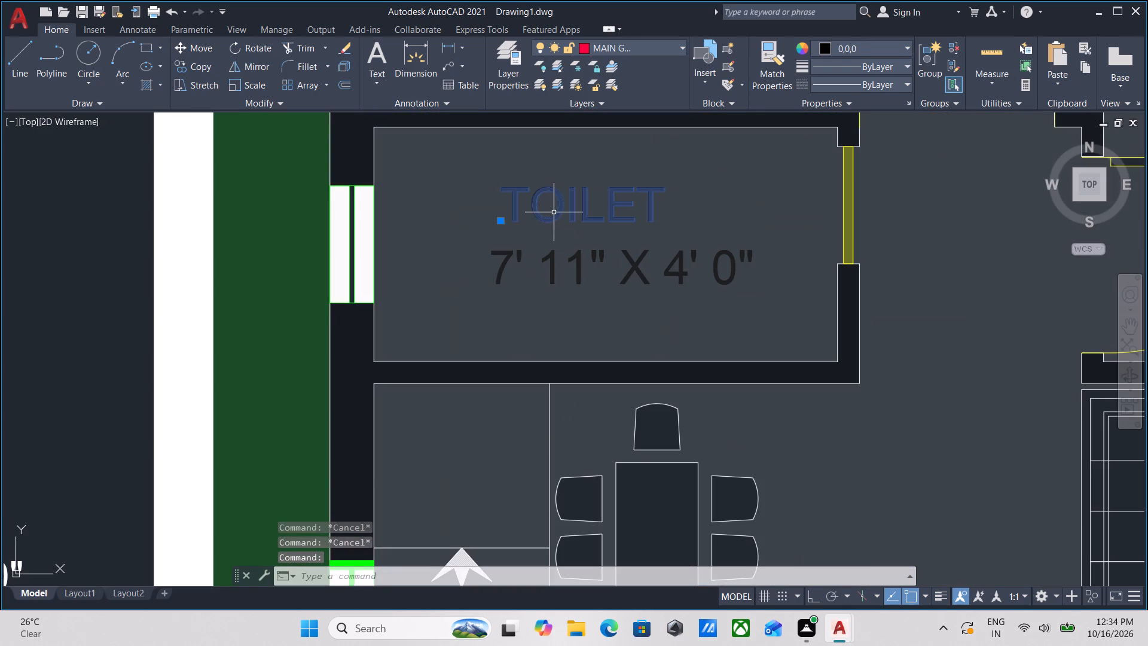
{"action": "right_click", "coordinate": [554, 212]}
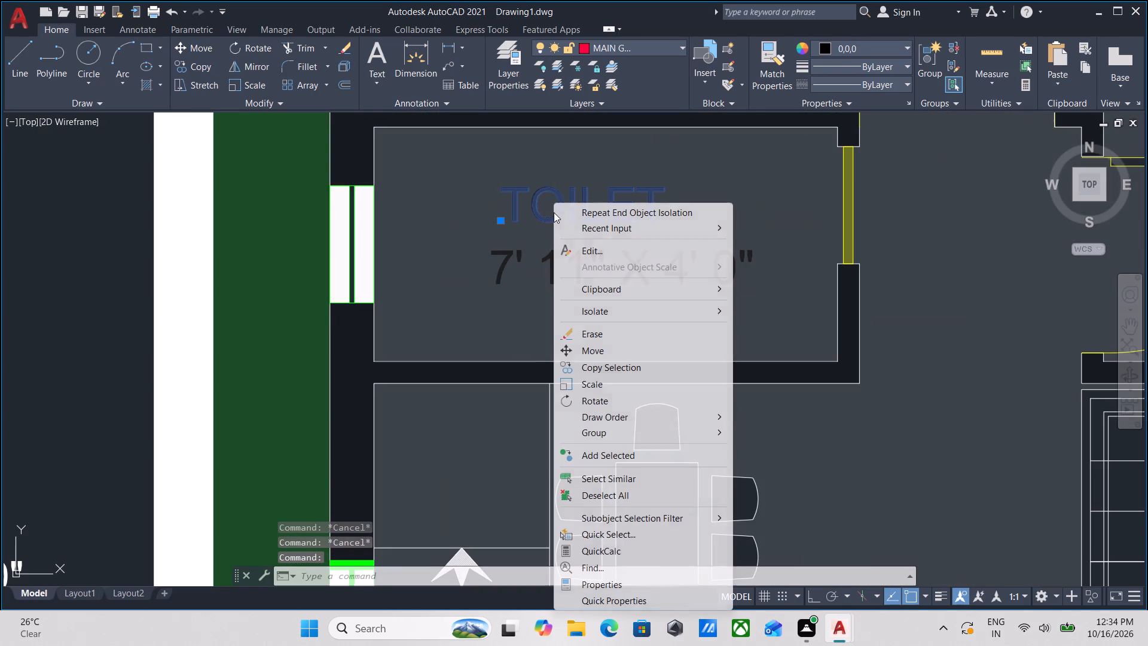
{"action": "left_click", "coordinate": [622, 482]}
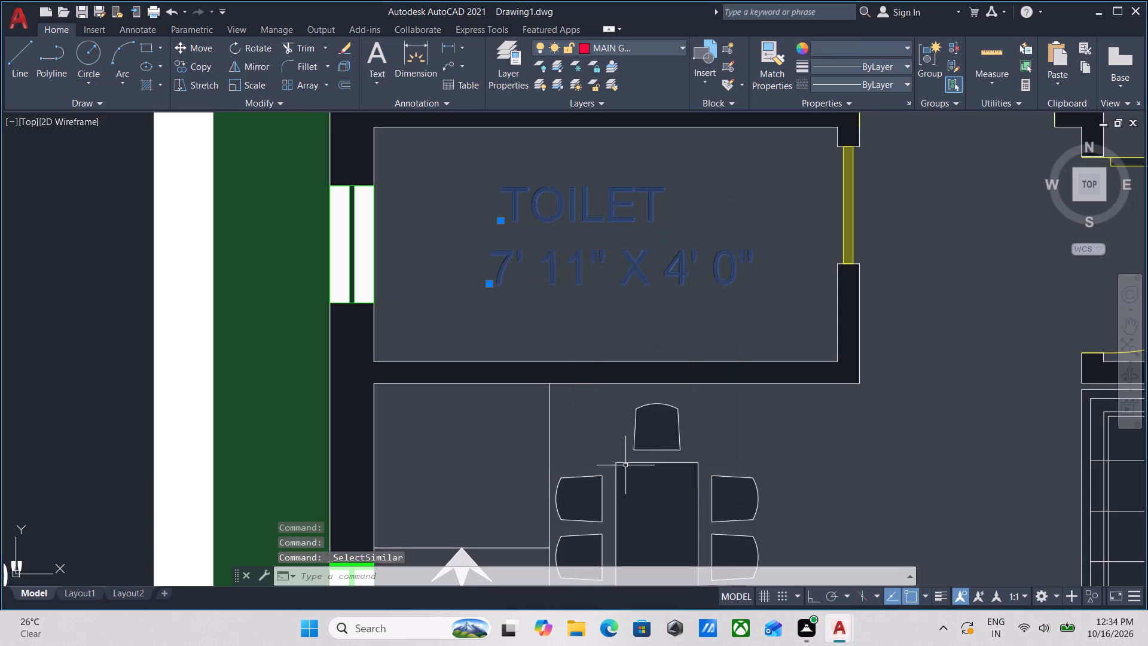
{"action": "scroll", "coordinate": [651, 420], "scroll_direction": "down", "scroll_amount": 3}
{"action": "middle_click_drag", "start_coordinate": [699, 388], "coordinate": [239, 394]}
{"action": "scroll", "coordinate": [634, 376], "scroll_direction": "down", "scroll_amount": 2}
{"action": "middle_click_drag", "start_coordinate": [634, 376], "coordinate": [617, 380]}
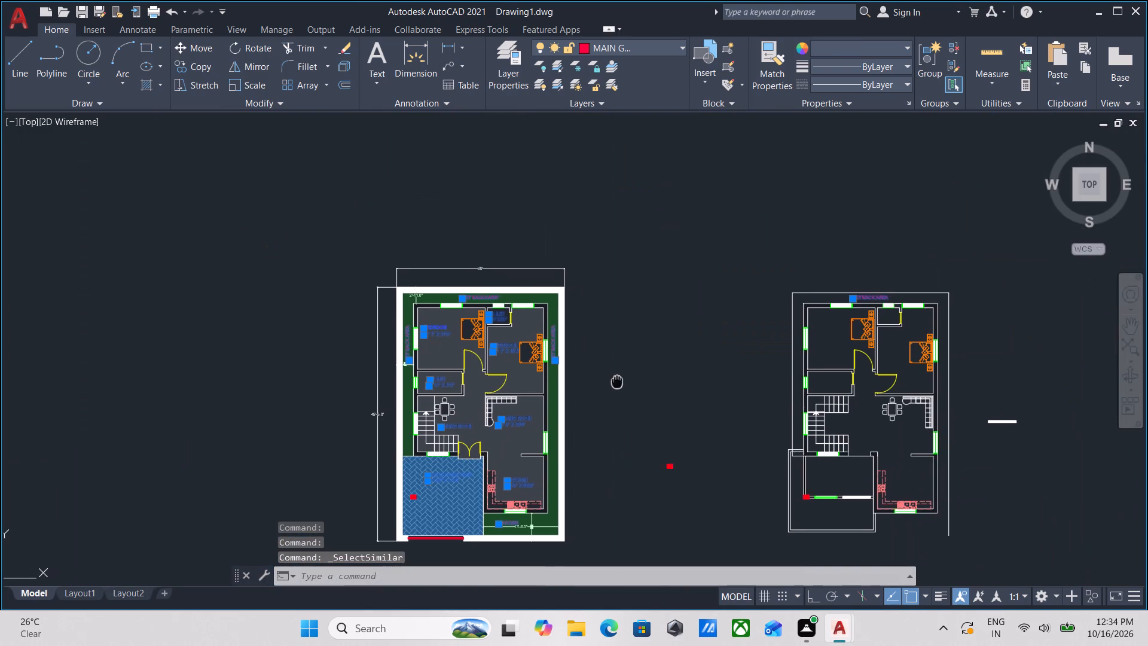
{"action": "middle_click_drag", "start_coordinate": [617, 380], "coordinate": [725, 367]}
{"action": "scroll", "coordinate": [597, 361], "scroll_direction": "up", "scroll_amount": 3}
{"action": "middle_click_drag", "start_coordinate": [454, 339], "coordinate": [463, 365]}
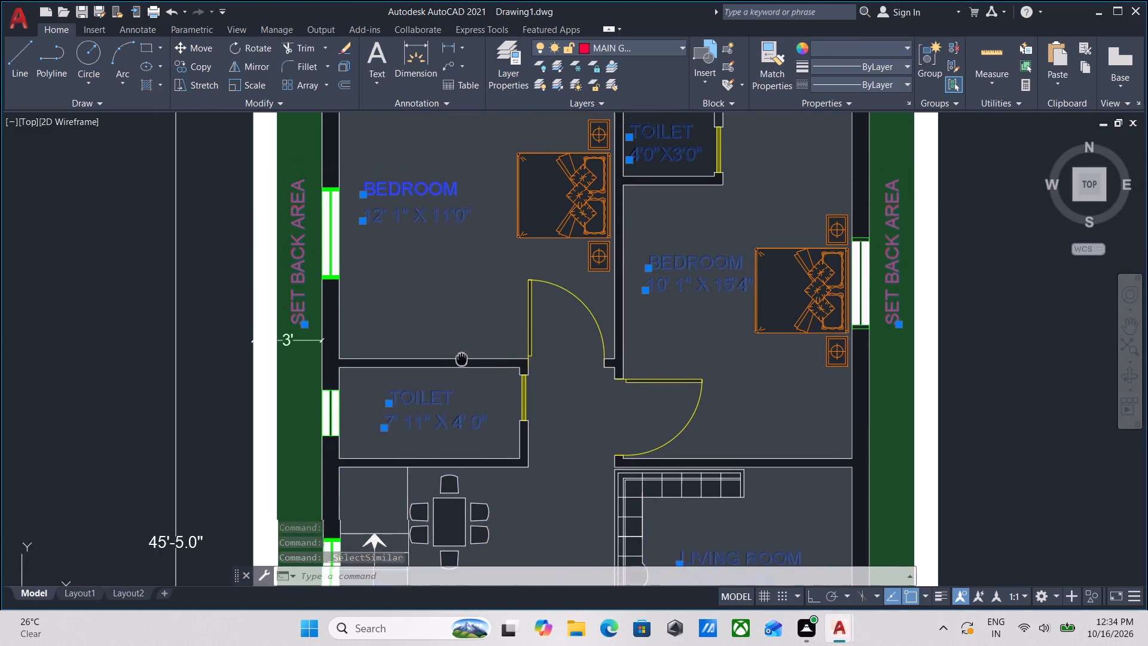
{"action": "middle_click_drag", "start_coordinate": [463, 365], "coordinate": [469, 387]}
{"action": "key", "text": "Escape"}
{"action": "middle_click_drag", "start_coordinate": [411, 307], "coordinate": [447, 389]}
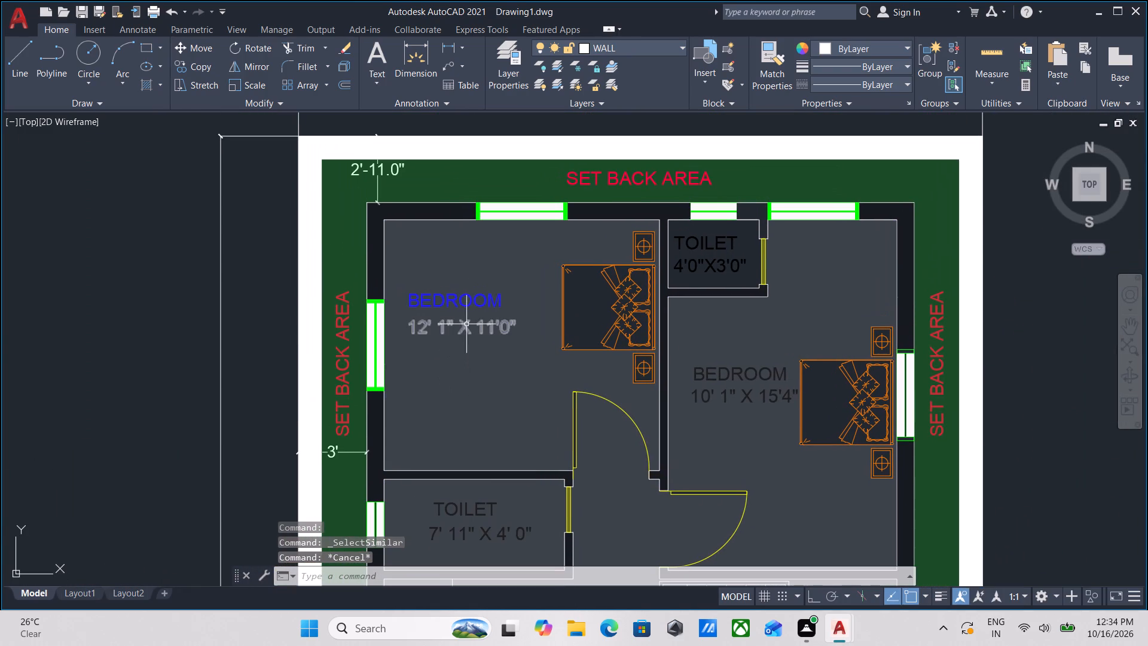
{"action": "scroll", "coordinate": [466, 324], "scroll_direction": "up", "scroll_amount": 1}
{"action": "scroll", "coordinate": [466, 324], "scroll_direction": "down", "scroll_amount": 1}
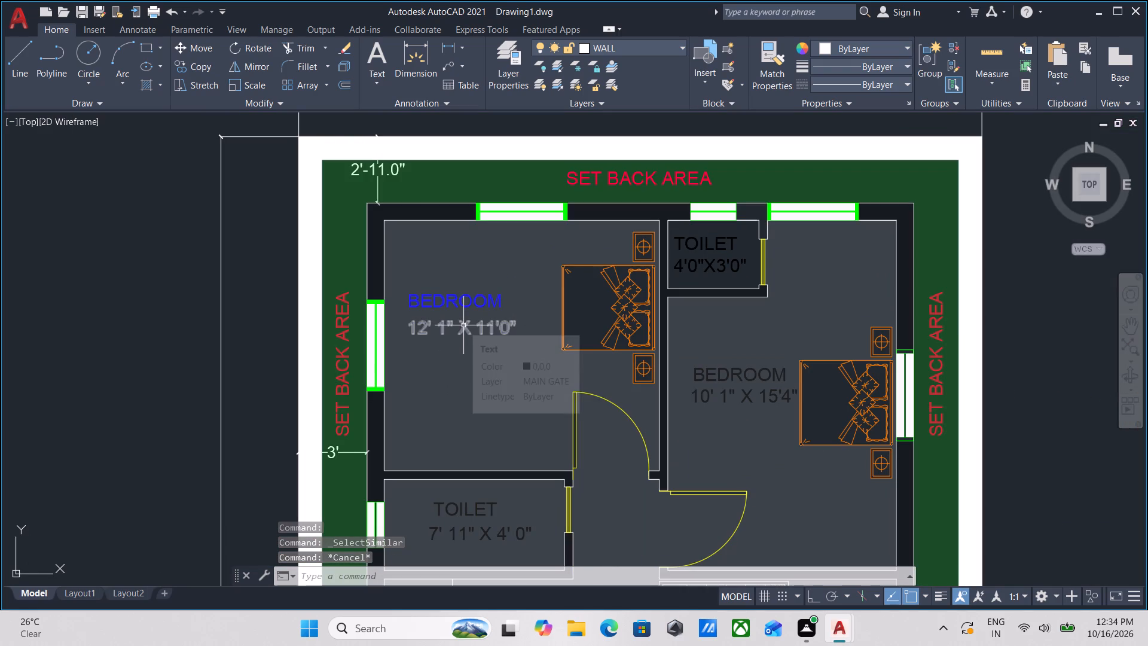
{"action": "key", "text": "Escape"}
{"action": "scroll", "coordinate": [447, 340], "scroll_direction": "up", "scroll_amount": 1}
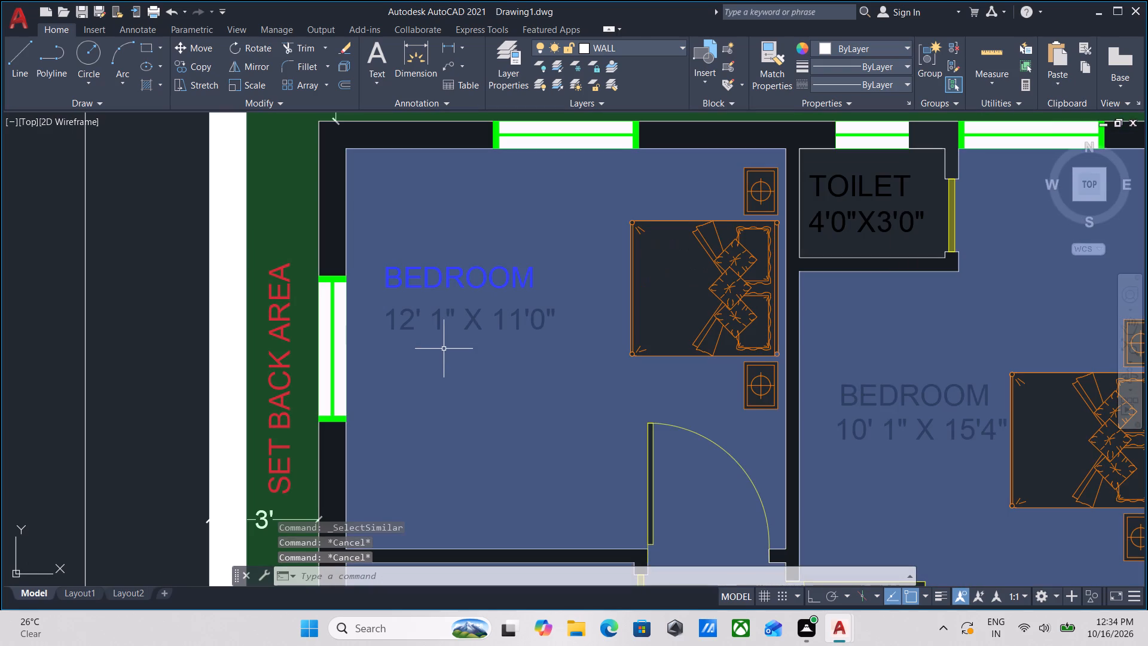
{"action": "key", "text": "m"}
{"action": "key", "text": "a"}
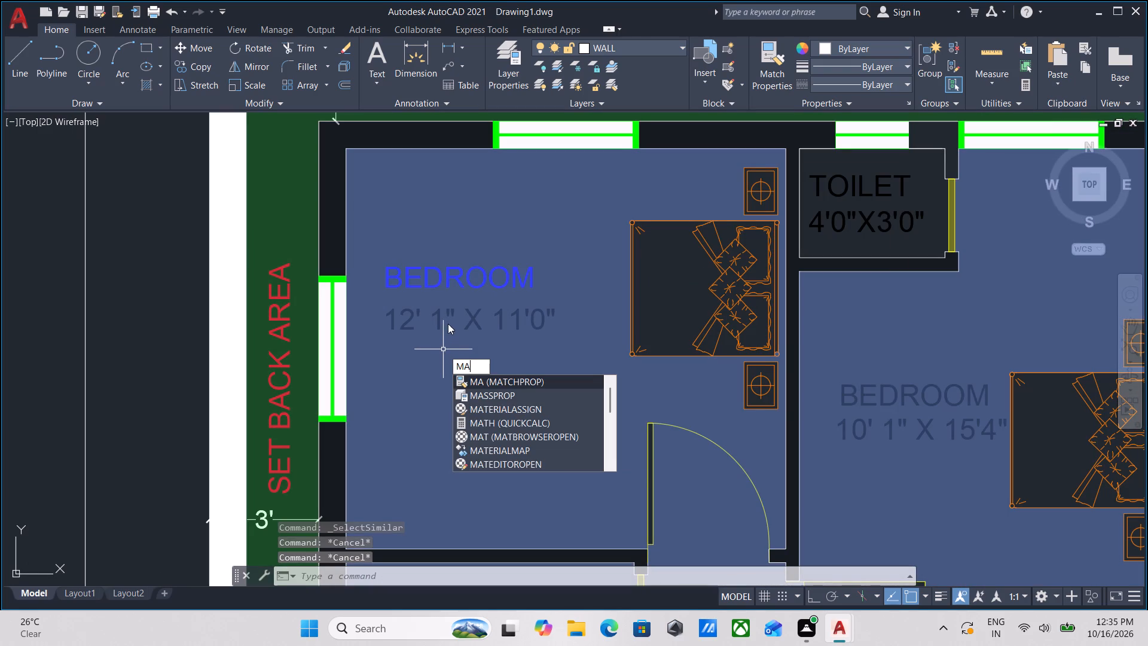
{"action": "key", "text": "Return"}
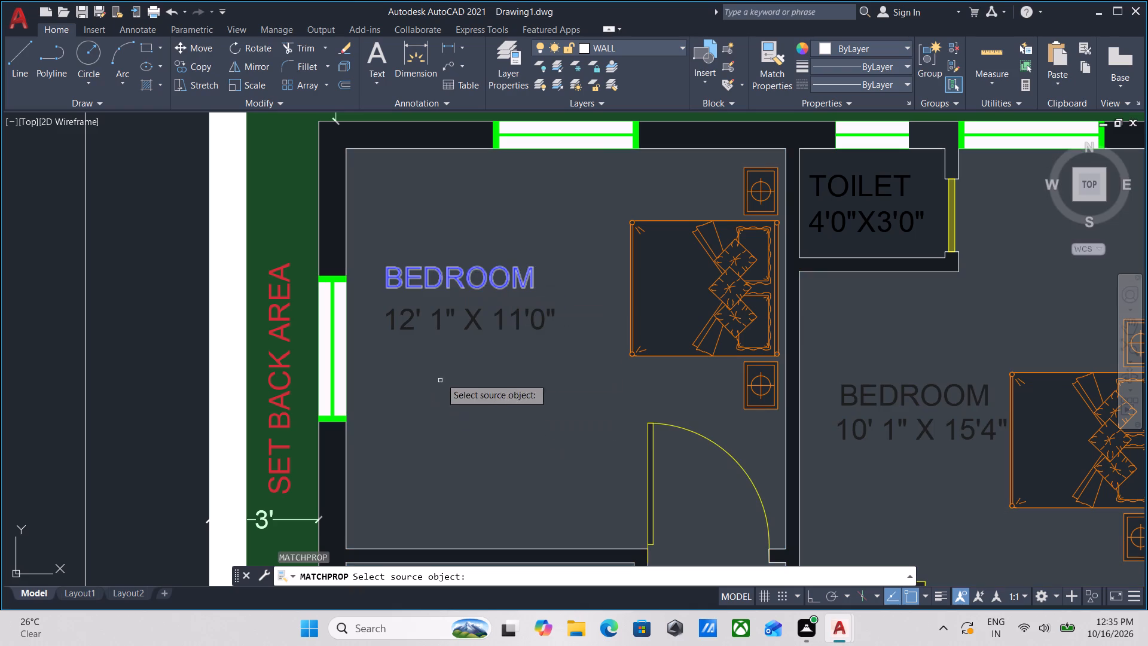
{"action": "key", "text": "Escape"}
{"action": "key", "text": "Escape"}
Hide the solid floor hatch covering the bedrooms and other interior rooms.
{"action": "left_click", "coordinate": [377, 205]}
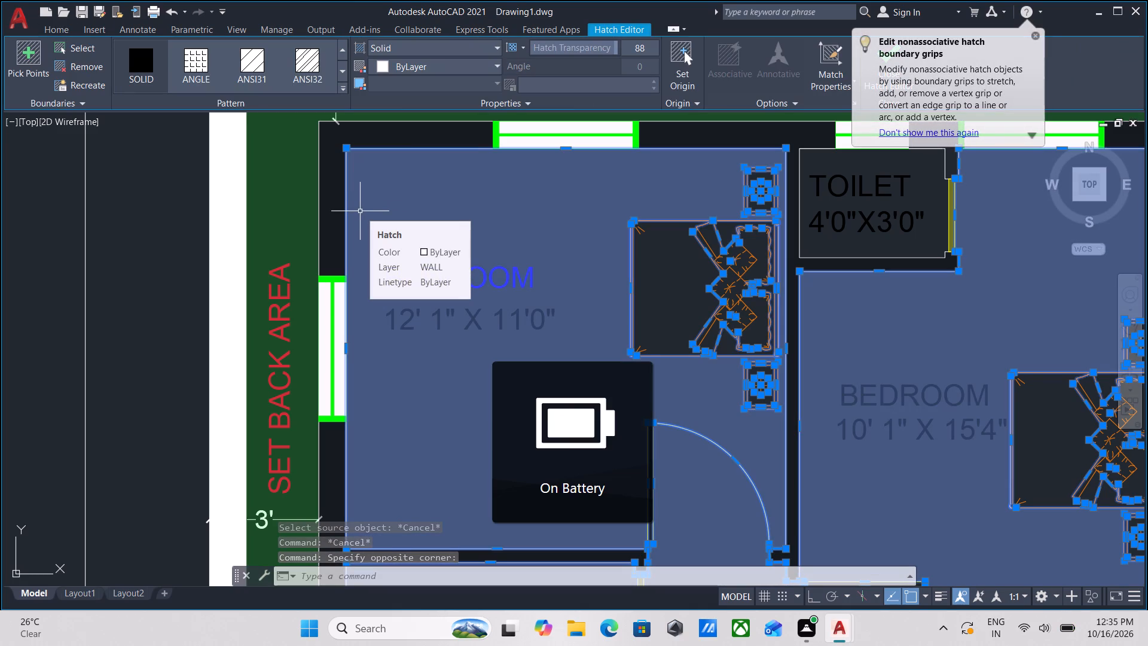
{"action": "right_click", "coordinate": [360, 211]}
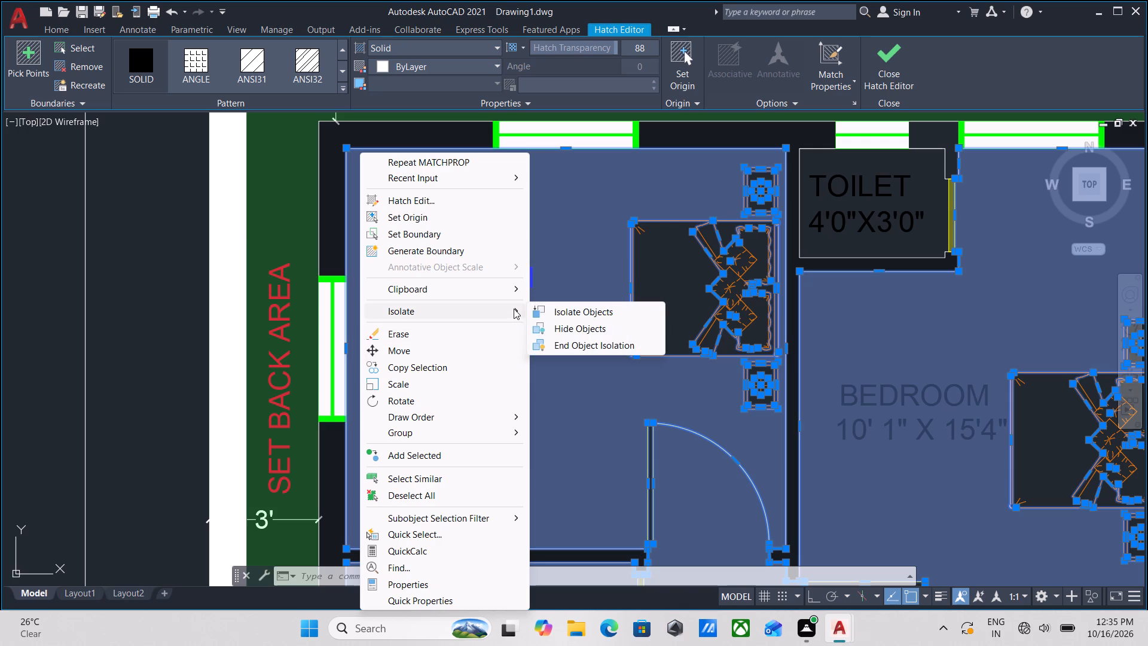
{"action": "left_click", "coordinate": [561, 332]}
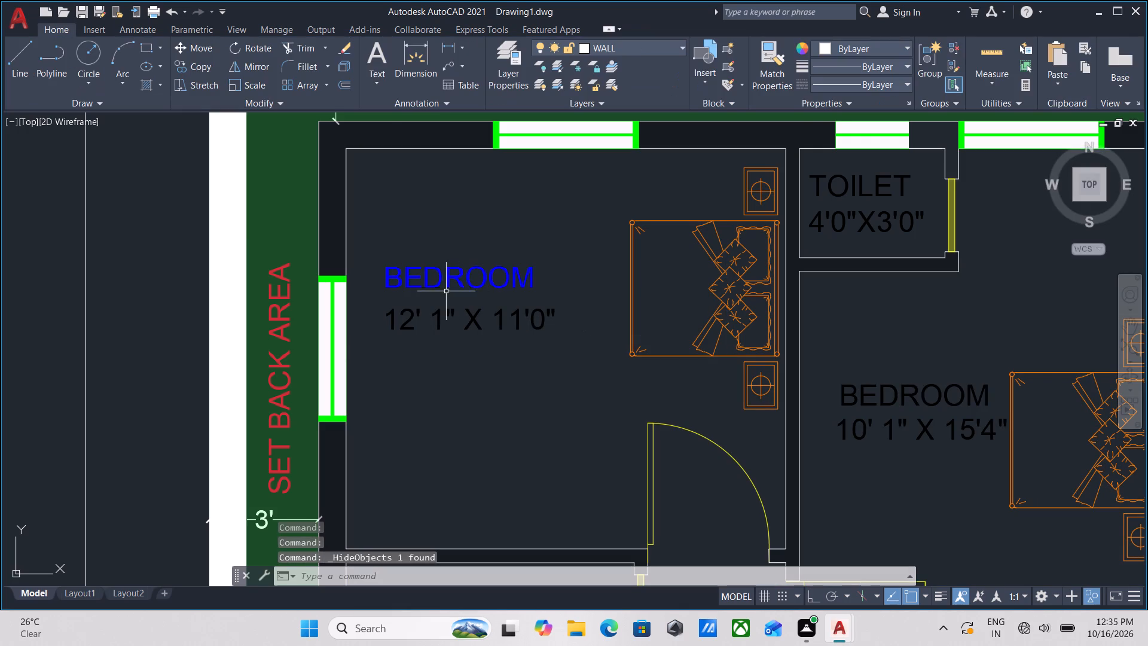
Match the blue BEDROOM label's properties onto its 12' 1" X 11'0" size text and the small toilet's name and 4'0"X3'0" size text.
{"action": "key", "text": "m"}
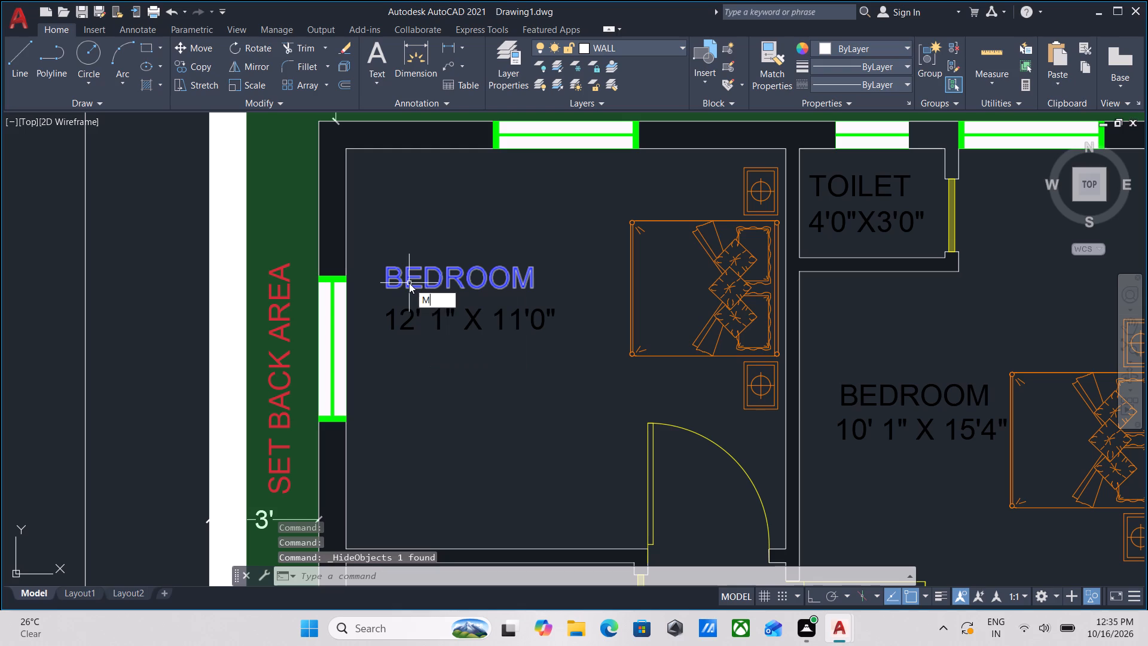
{"action": "key", "text": "a"}
{"action": "key", "text": "Return"}
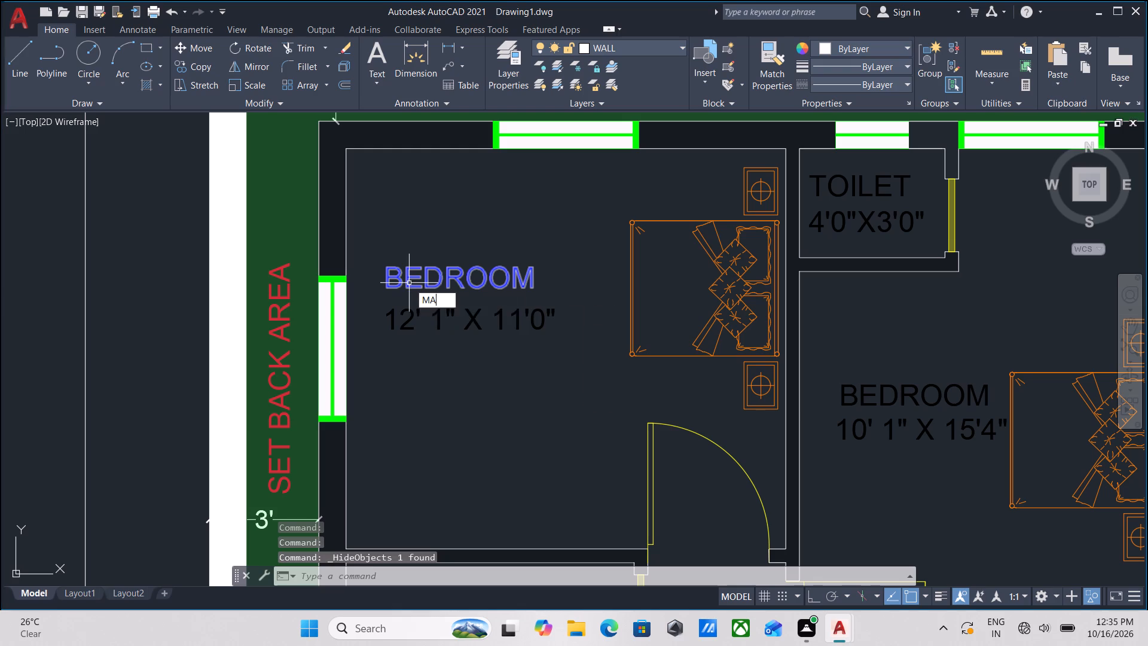
{"action": "left_click", "coordinate": [425, 288]}
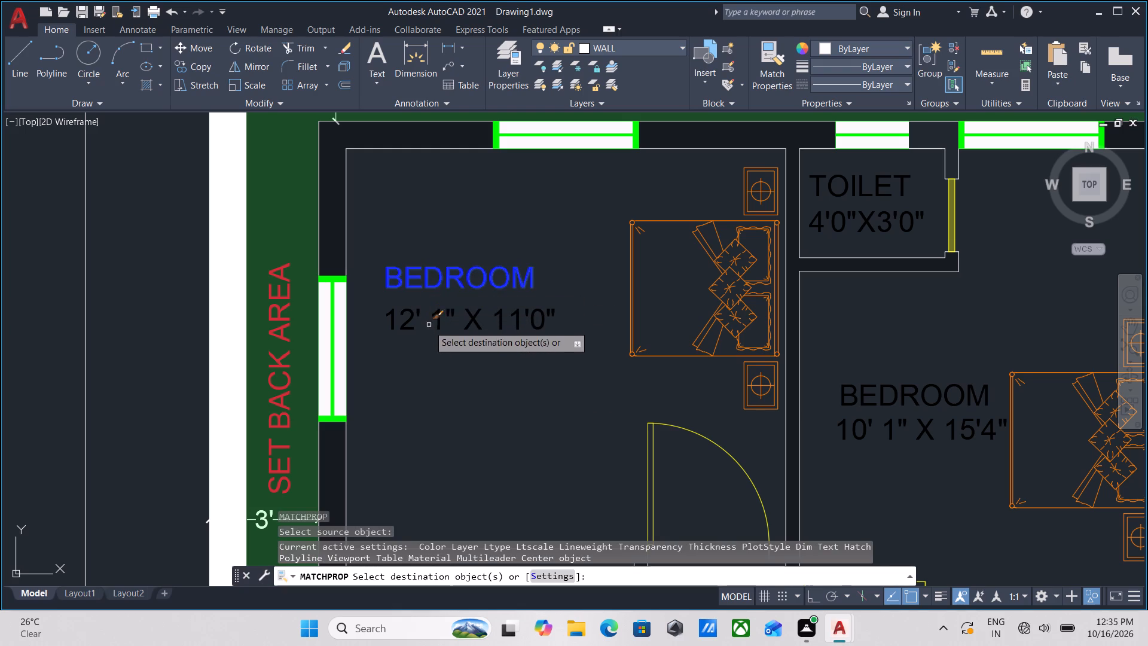
{"action": "left_click", "coordinate": [436, 327]}
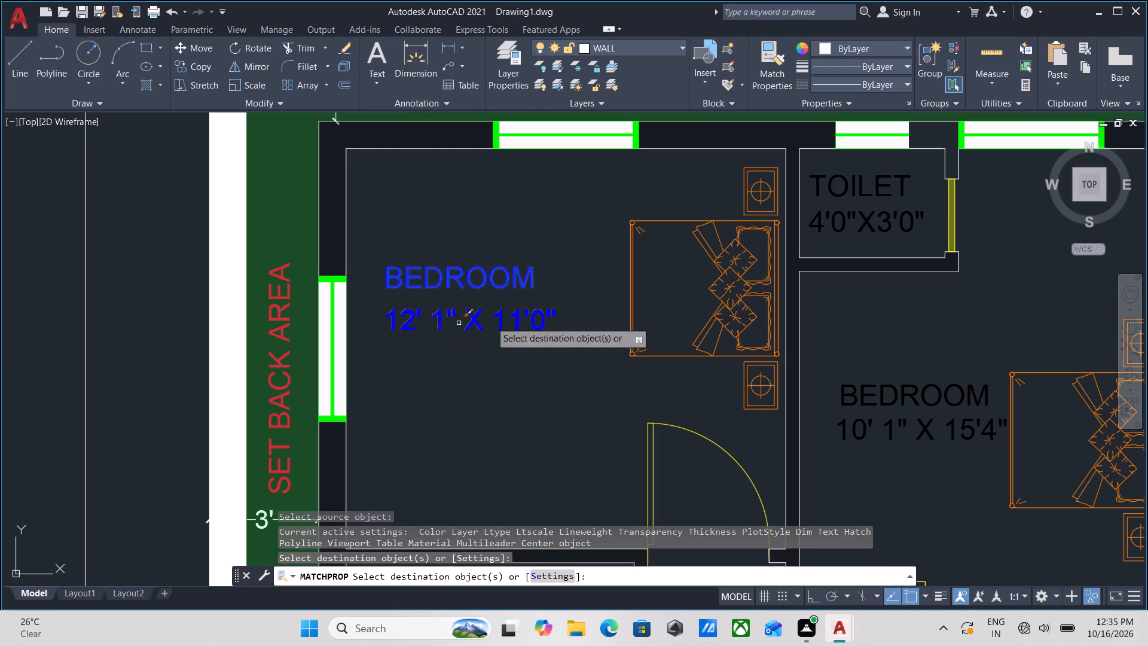
{"action": "left_click", "coordinate": [878, 190]}
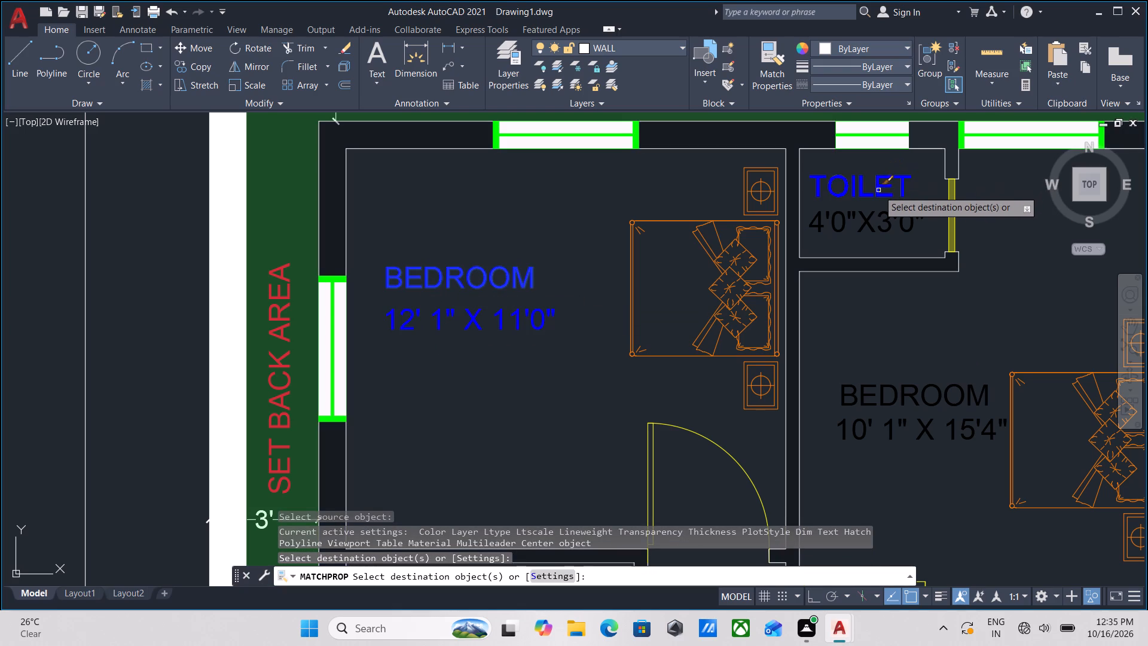
{"action": "left_click", "coordinate": [878, 227]}
Apply the matched blue properties to the name and size texts of the 10' 1" X 15'4" bedroom and the 7' 11" X 4' 0" toilet.
{"action": "middle_click_drag", "start_coordinate": [878, 227], "coordinate": [570, 166]}
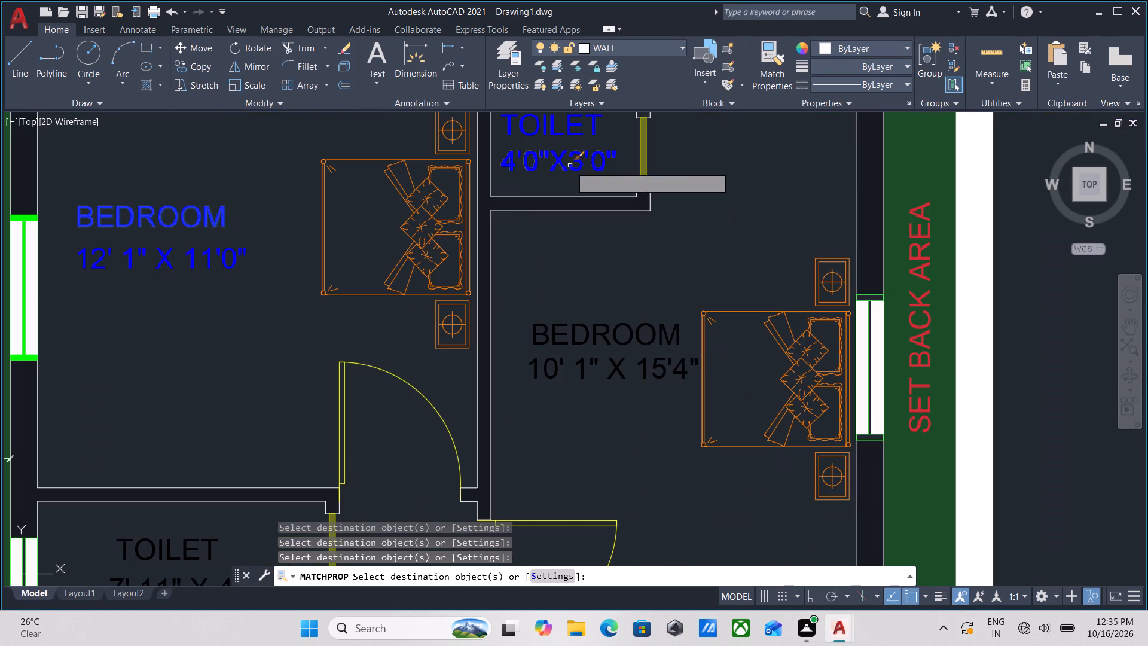
{"action": "left_click", "coordinate": [585, 342]}
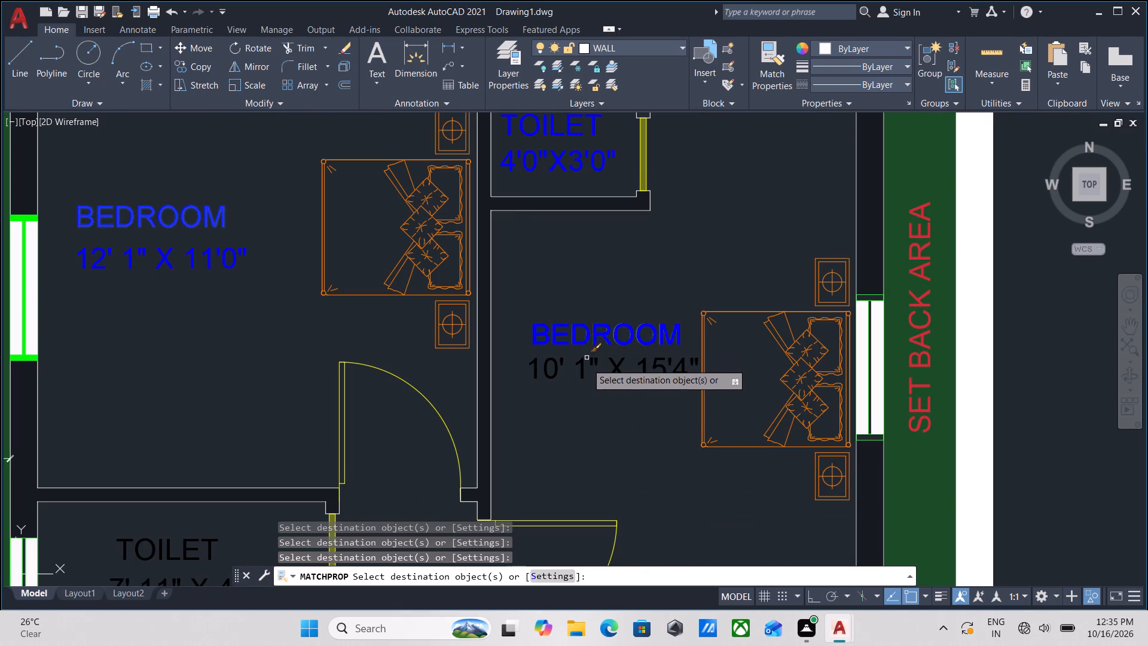
{"action": "left_click", "coordinate": [585, 365]}
{"action": "middle_click_drag", "start_coordinate": [585, 365], "coordinate": [723, 220]}
{"action": "scroll", "coordinate": [700, 245], "scroll_direction": "down", "scroll_amount": 1}
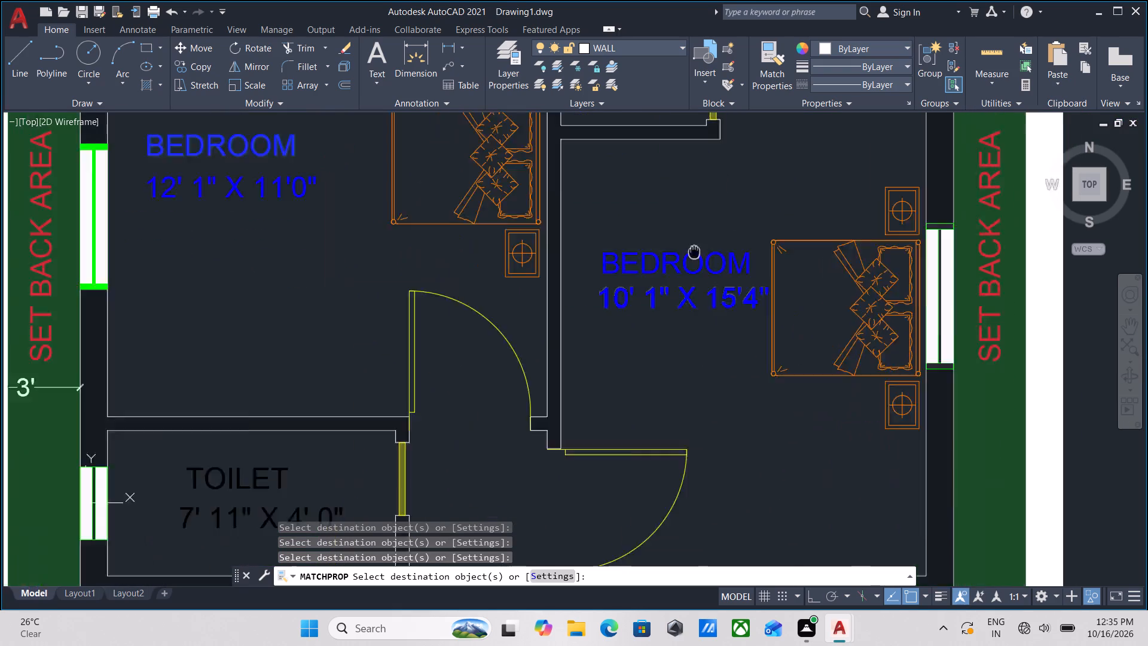
{"action": "middle_click_drag", "start_coordinate": [723, 220], "coordinate": [767, 195]}
{"action": "left_click", "coordinate": [513, 311]}
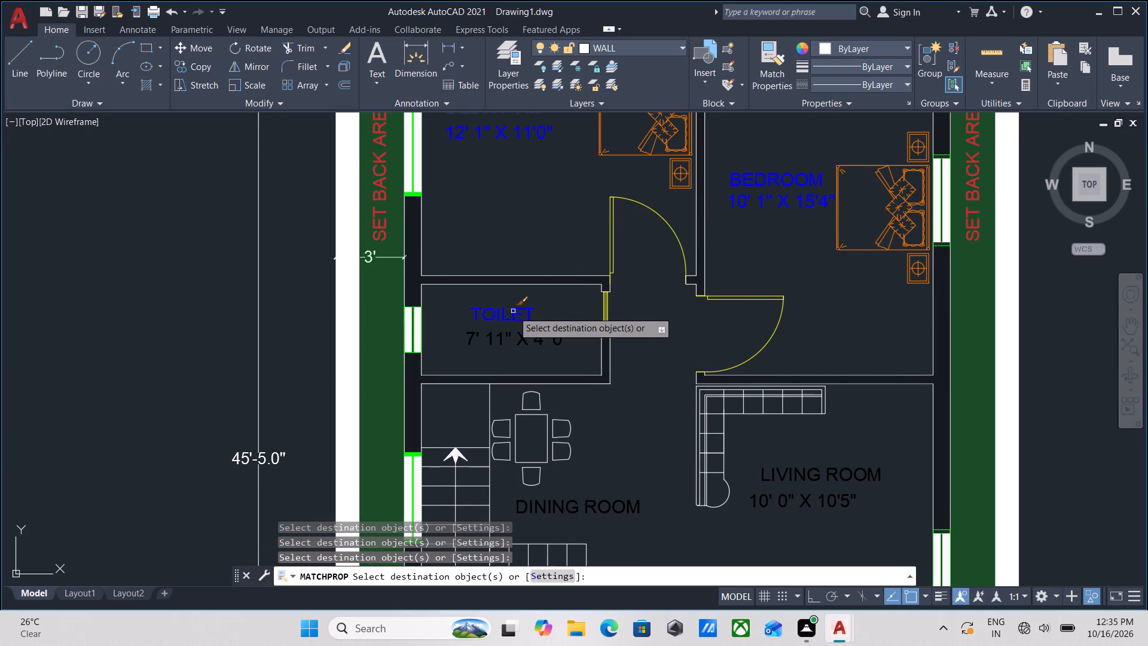
{"action": "left_click", "coordinate": [512, 343]}
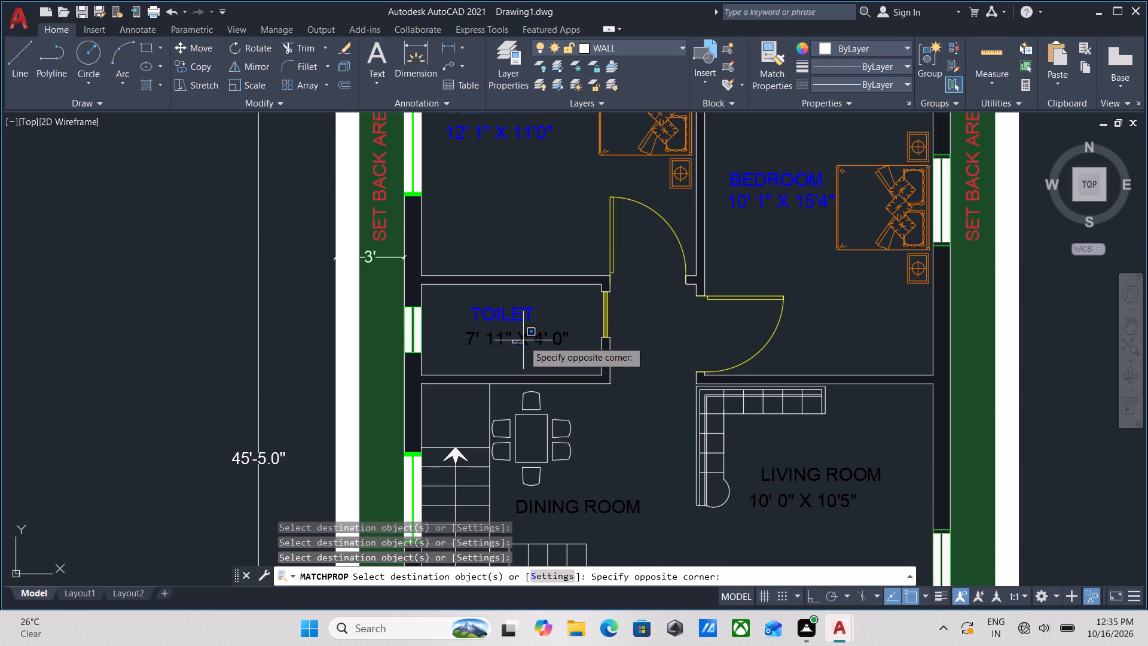
{"action": "left_click", "coordinate": [488, 328]}
Apply the matched blue properties to the DINING ROOM label, the LIVING ROOM label and the 10' 0" X 10'5" size text.
{"action": "middle_click_drag", "start_coordinate": [536, 342], "coordinate": [547, 237]}
{"action": "left_click", "coordinate": [560, 407]}
{"action": "middle_click_drag", "start_coordinate": [595, 390], "coordinate": [304, 372]}
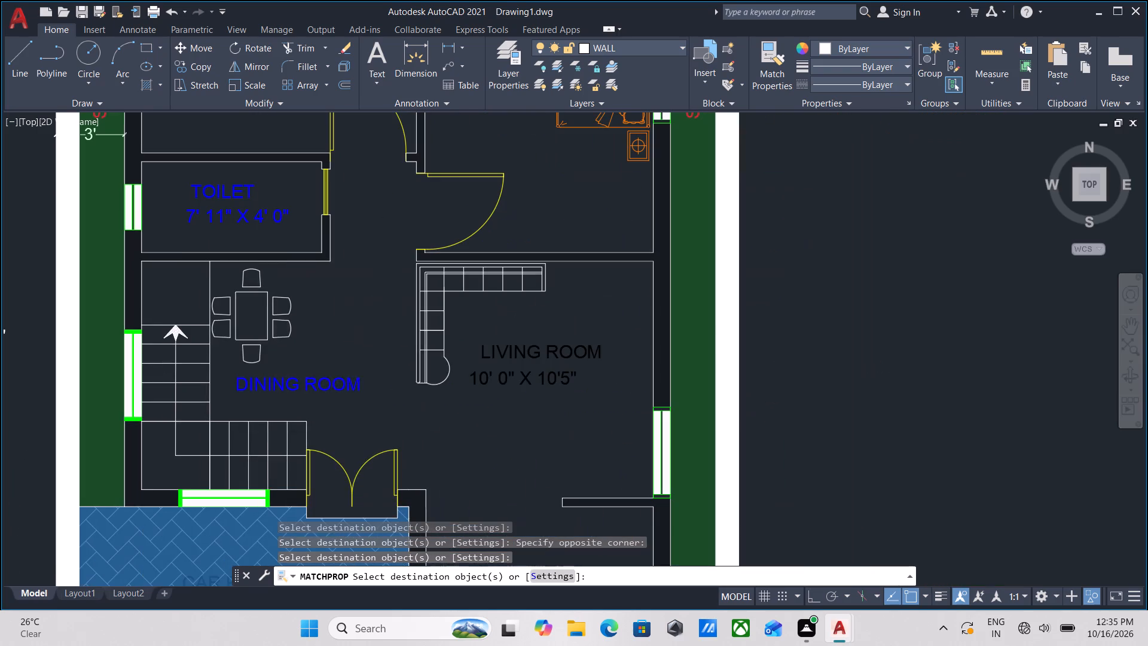
{"action": "left_click", "coordinate": [502, 349]}
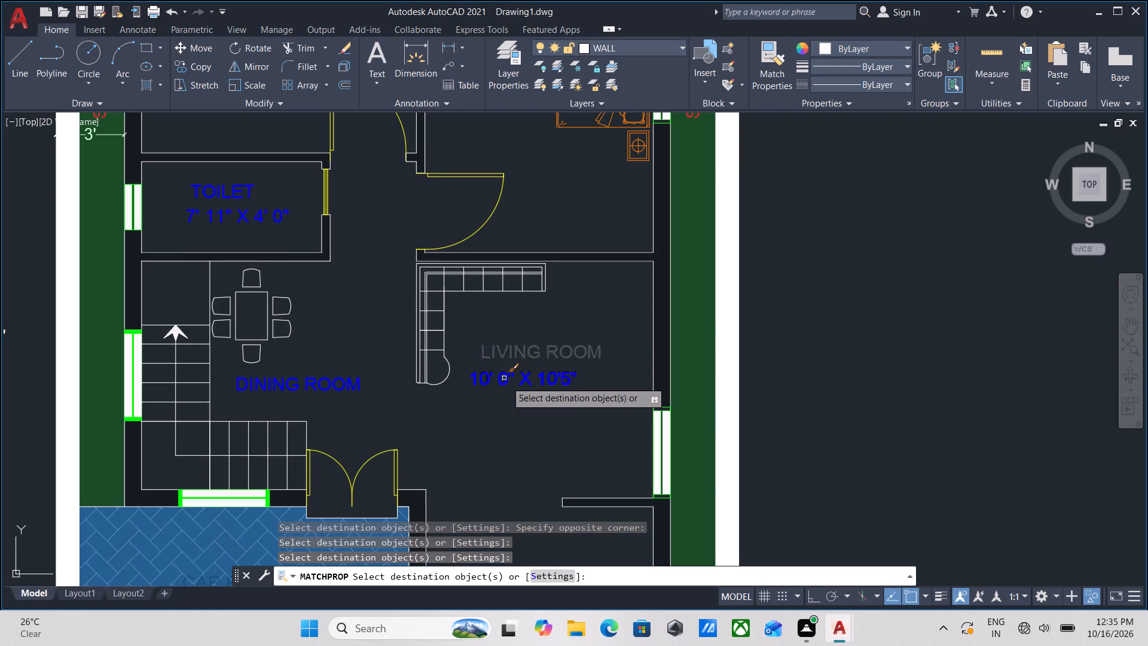
{"action": "left_click", "coordinate": [506, 382]}
Apply the matched blue properties to the KITCHEN label and its 10'0" X 9'5.5" size text.
{"action": "scroll", "coordinate": [516, 368], "scroll_direction": "down", "scroll_amount": 2}
{"action": "middle_click_drag", "start_coordinate": [516, 368], "coordinate": [580, 288]}
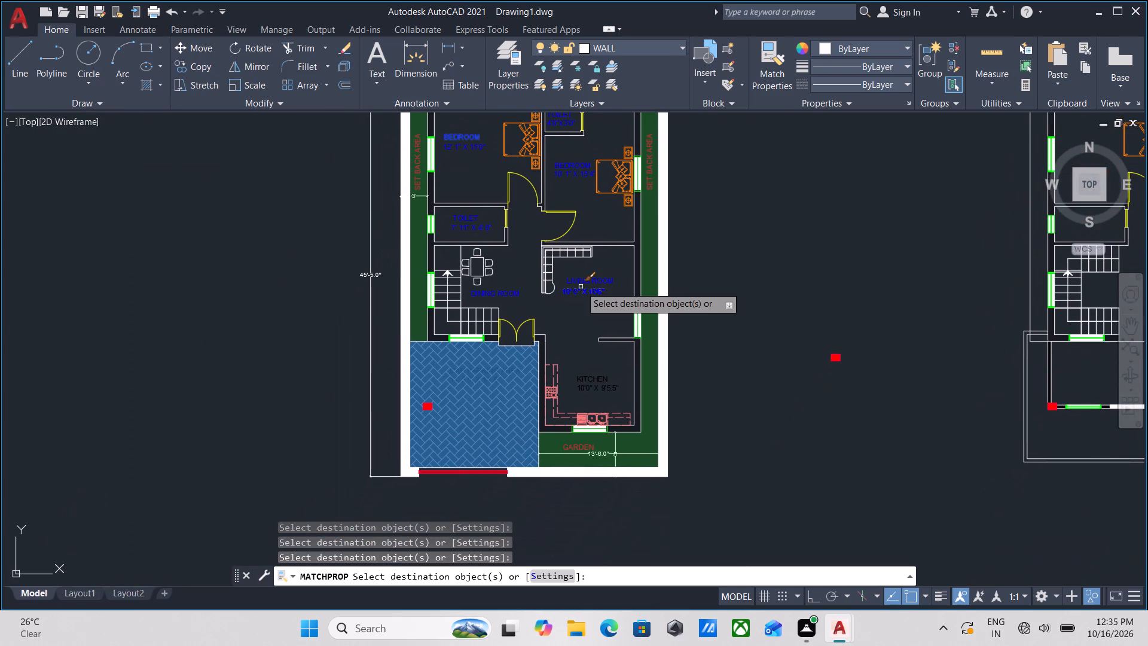
{"action": "scroll", "coordinate": [581, 287], "scroll_direction": "up", "scroll_amount": 3}
{"action": "scroll", "coordinate": [578, 290], "scroll_direction": "down", "scroll_amount": 2}
{"action": "middle_click_drag", "start_coordinate": [578, 290], "coordinate": [581, 282]}
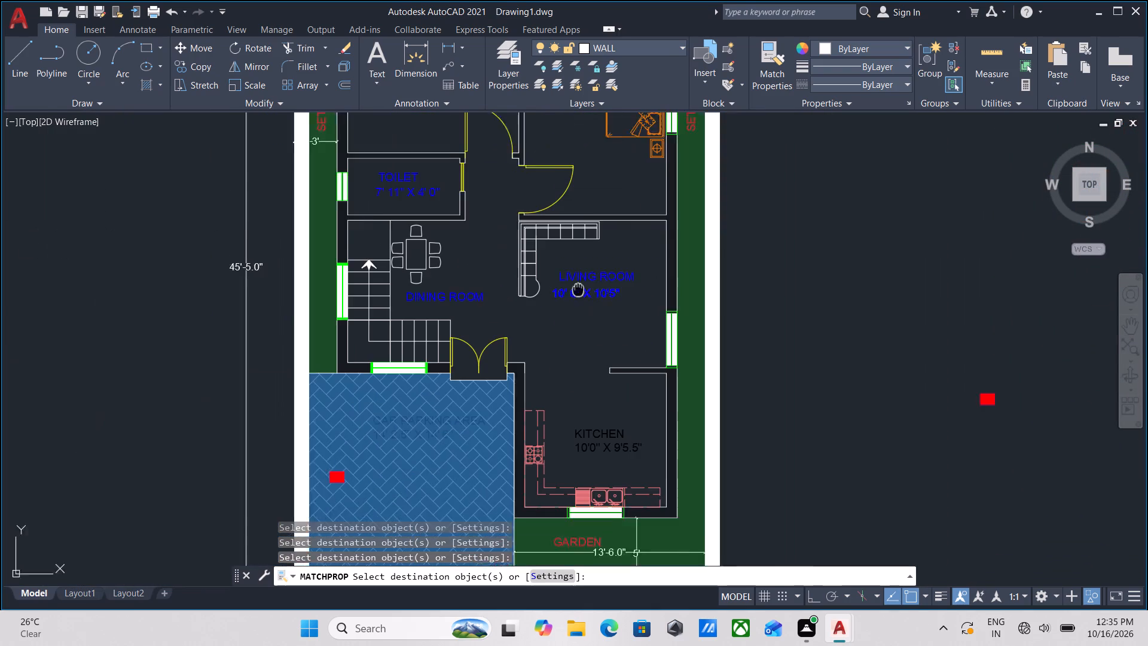
{"action": "middle_click_drag", "start_coordinate": [581, 282], "coordinate": [626, 236]}
{"action": "scroll", "coordinate": [657, 415], "scroll_direction": "up", "scroll_amount": 3}
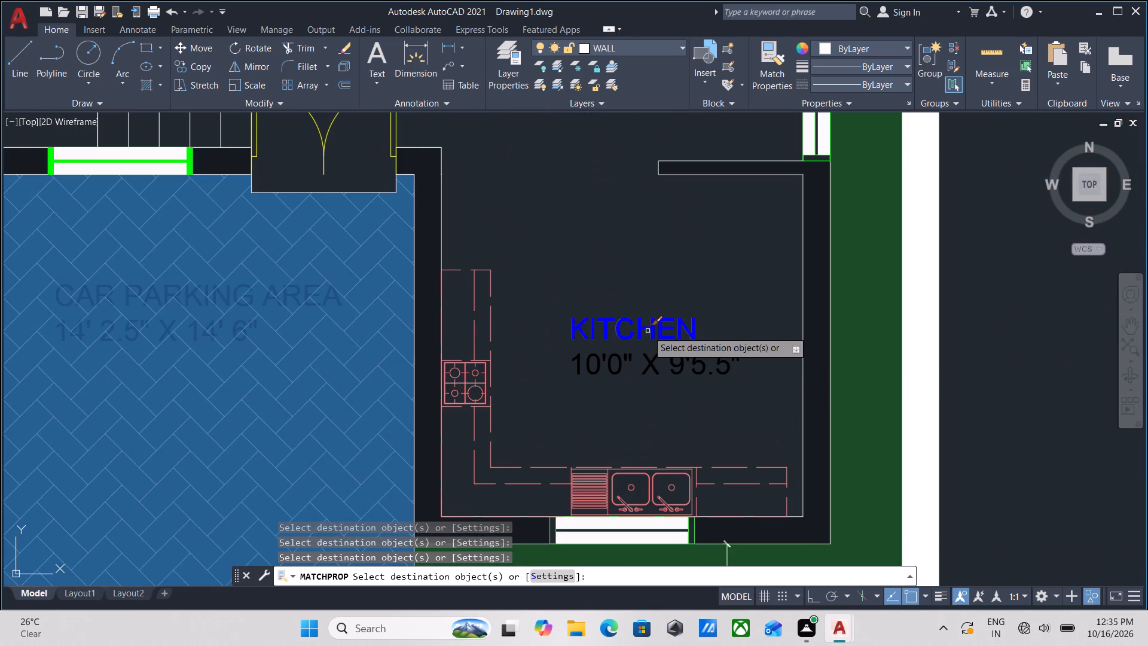
{"action": "left_click", "coordinate": [648, 331]}
{"action": "left_click", "coordinate": [653, 368]}
Apply the matched blue properties to the CAR PARKING AREA label and its 14' 2.5" X 14' 6" size text.
{"action": "scroll", "coordinate": [653, 368], "scroll_direction": "down", "scroll_amount": 2}
{"action": "middle_click_drag", "start_coordinate": [653, 368], "coordinate": [655, 393]}
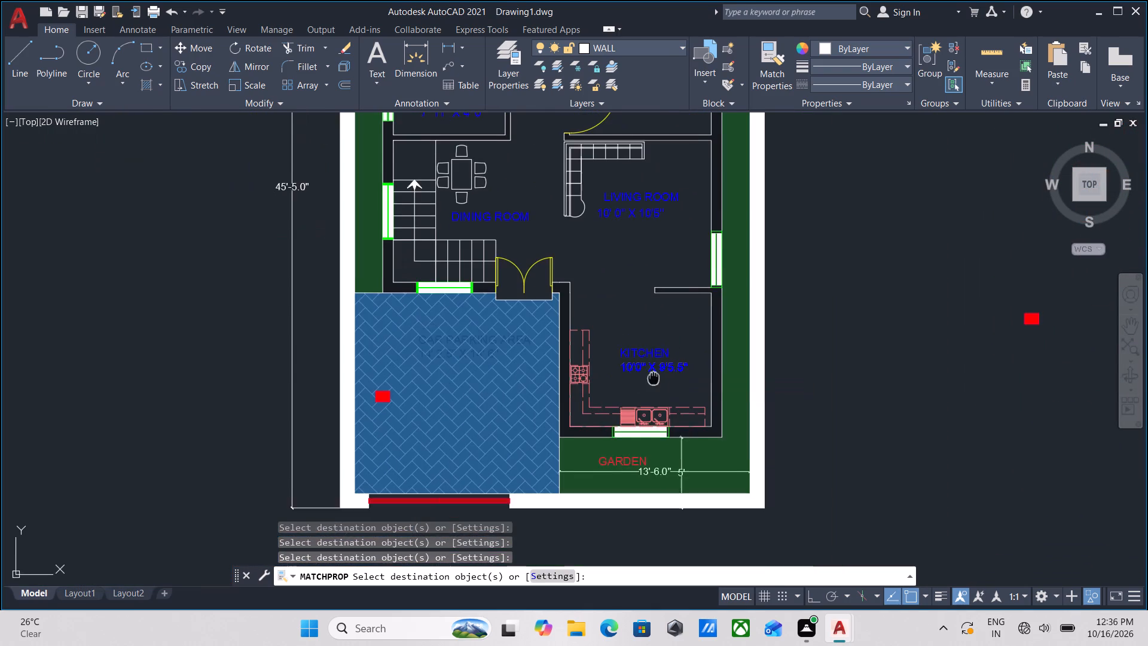
{"action": "middle_click_drag", "start_coordinate": [655, 393], "coordinate": [658, 433]}
{"action": "scroll", "coordinate": [487, 392], "scroll_direction": "up", "scroll_amount": 2}
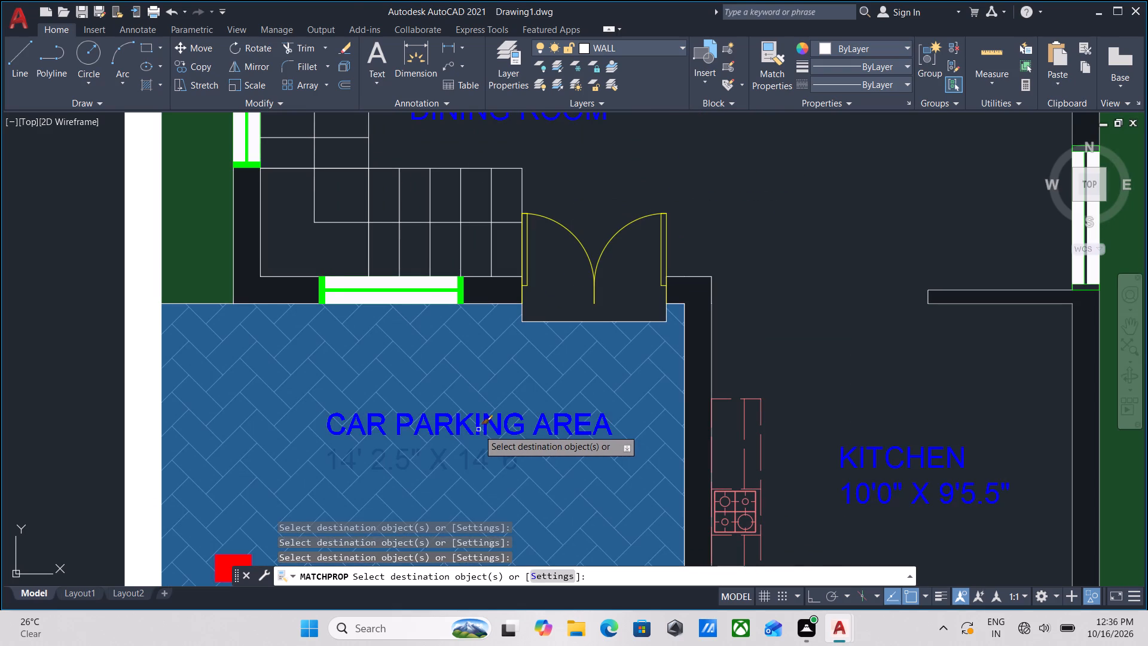
{"action": "left_click", "coordinate": [478, 429]}
{"action": "left_click", "coordinate": [481, 463]}
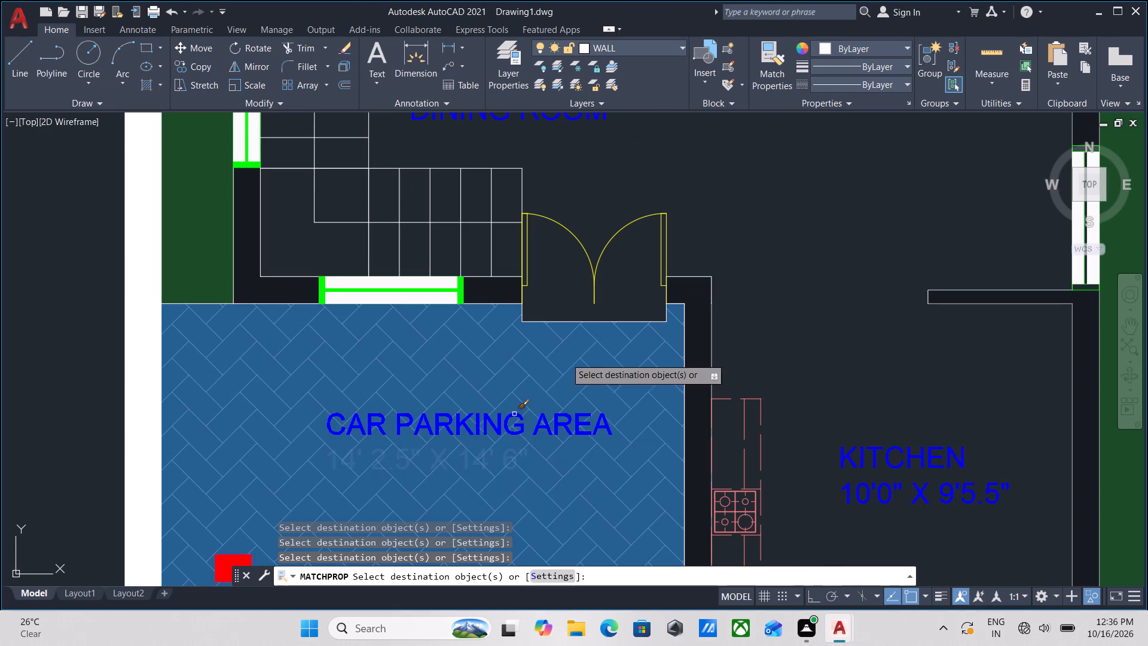
{"action": "middle_click_drag", "start_coordinate": [825, 244], "coordinate": [798, 328]}
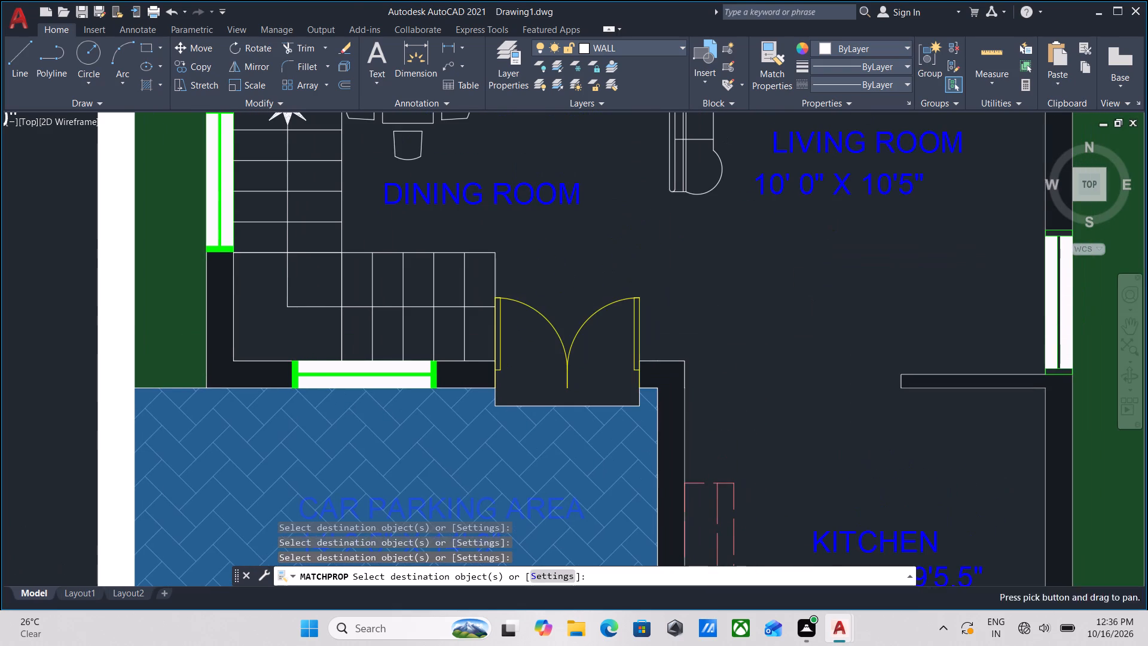
{"action": "key", "text": "Escape"}
End object isolation to bring back the hidden solid floor hatch of the interior rooms.
{"action": "scroll", "coordinate": [798, 328], "scroll_direction": "down", "scroll_amount": 1}
{"action": "right_click", "coordinate": [798, 328]}
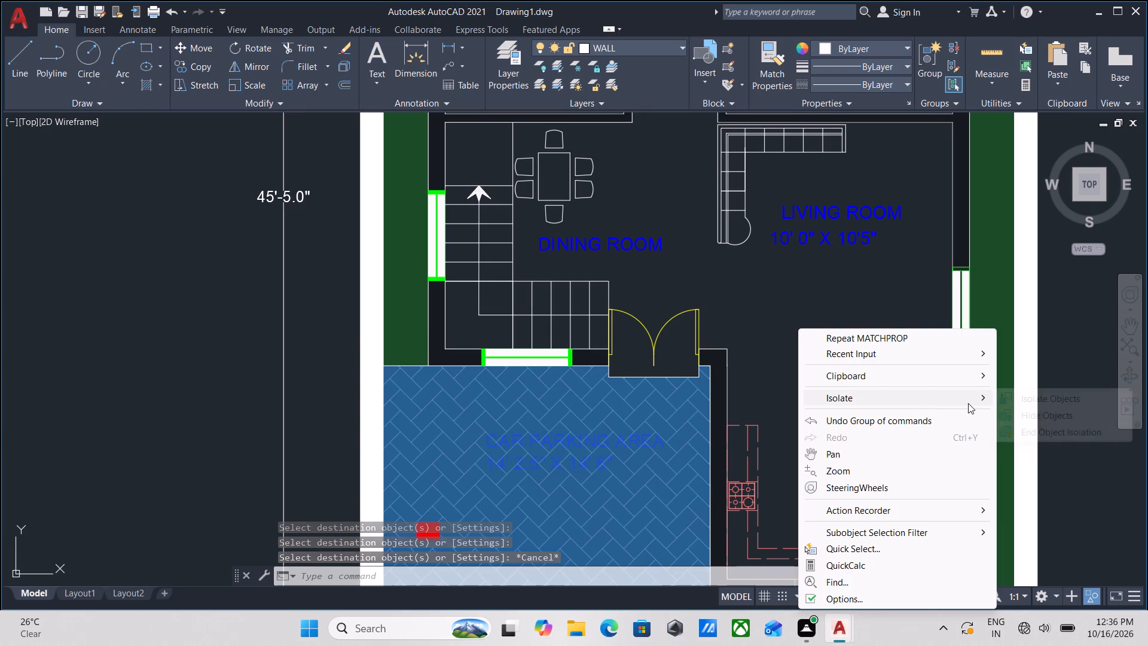
{"action": "left_click", "coordinate": [969, 400]}
{"action": "left_click", "coordinate": [1026, 431]}
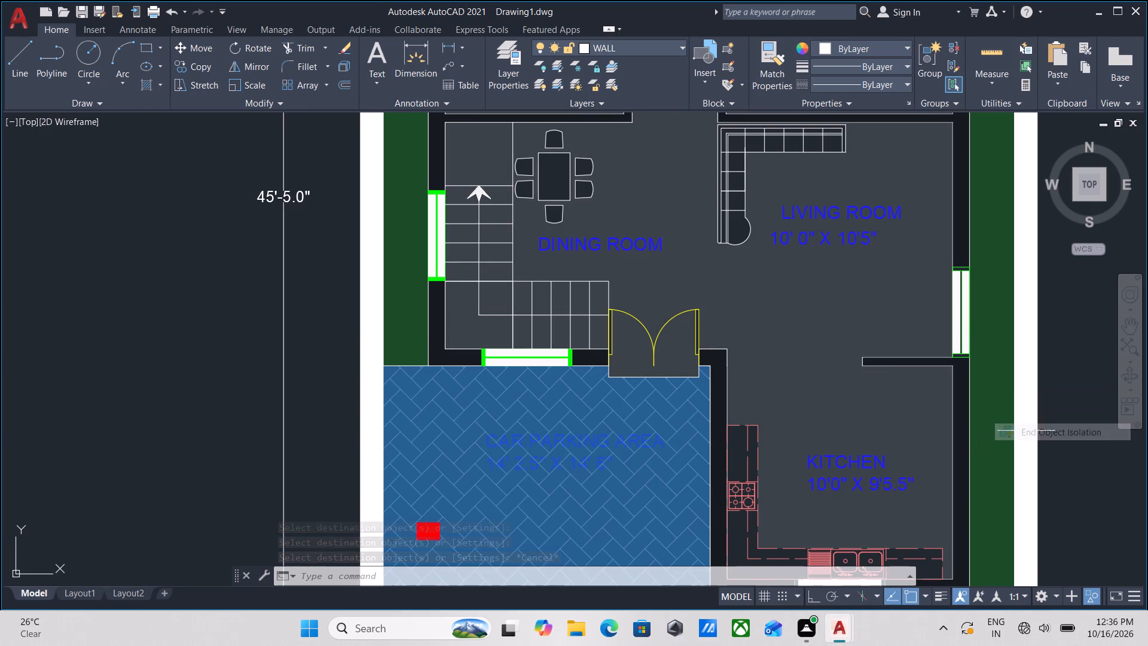
Set the transparency of the solid interior floor hatch to 38.
{"action": "middle_click_drag", "start_coordinate": [646, 360], "coordinate": [717, 268]}
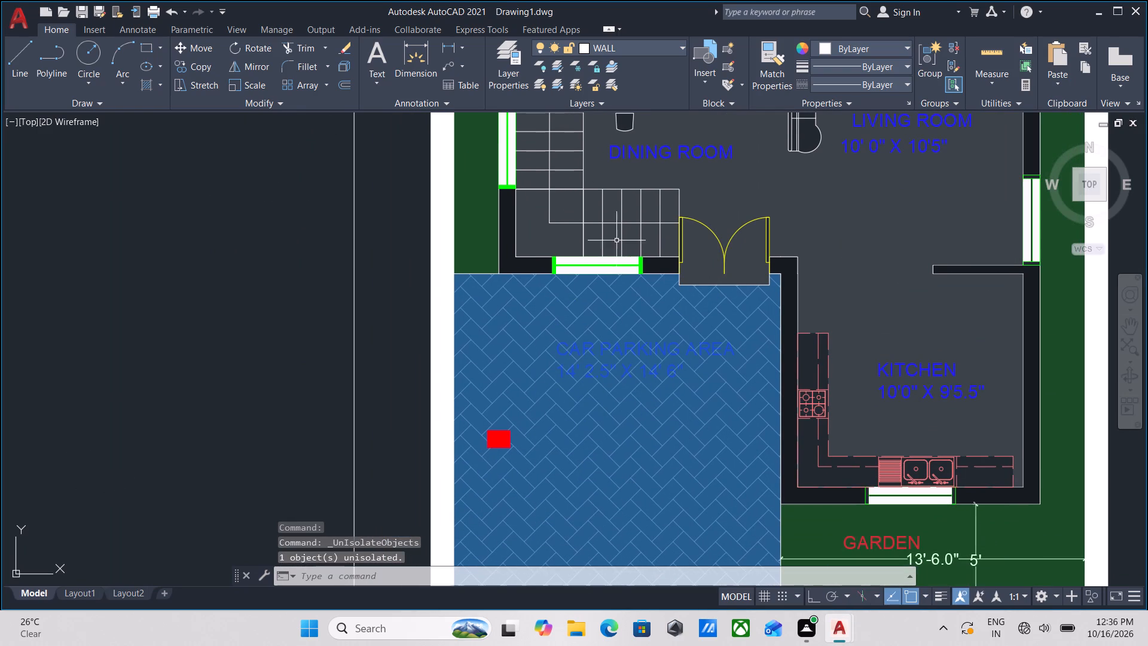
{"action": "left_click", "coordinate": [809, 209]}
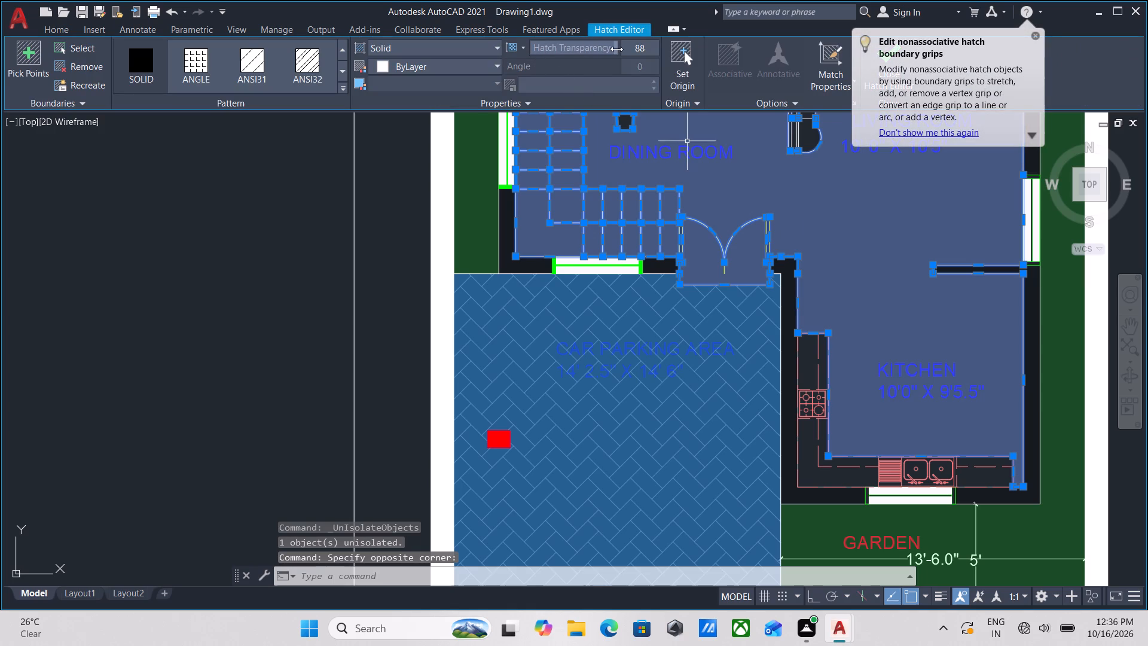
{"action": "left_click_drag", "start_coordinate": [616, 49], "coordinate": [630, 49]}
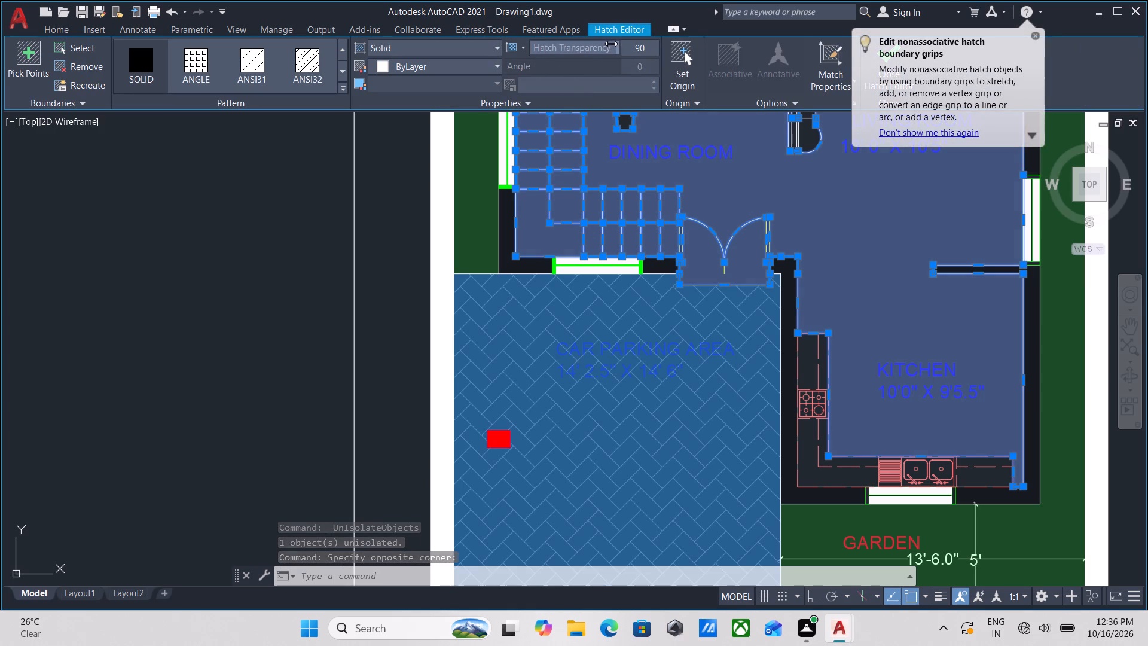
{"action": "left_click_drag", "start_coordinate": [611, 44], "coordinate": [532, 45]}
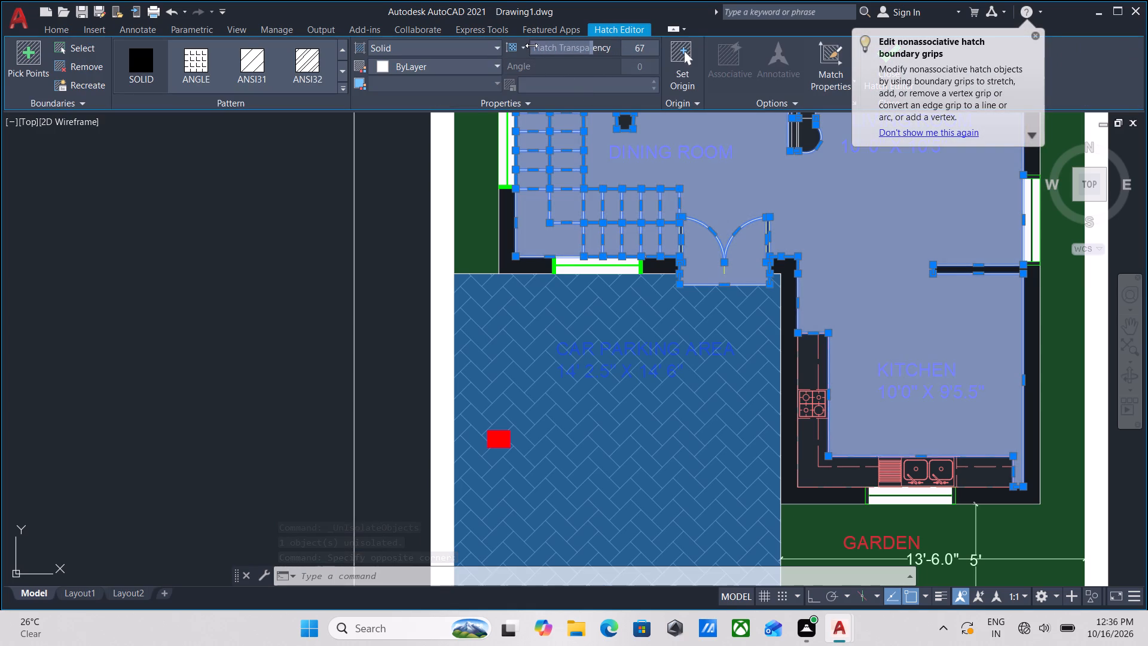
{"action": "left_click_drag", "start_coordinate": [532, 45], "coordinate": [529, 45]}
{"action": "key", "text": "Escape"}
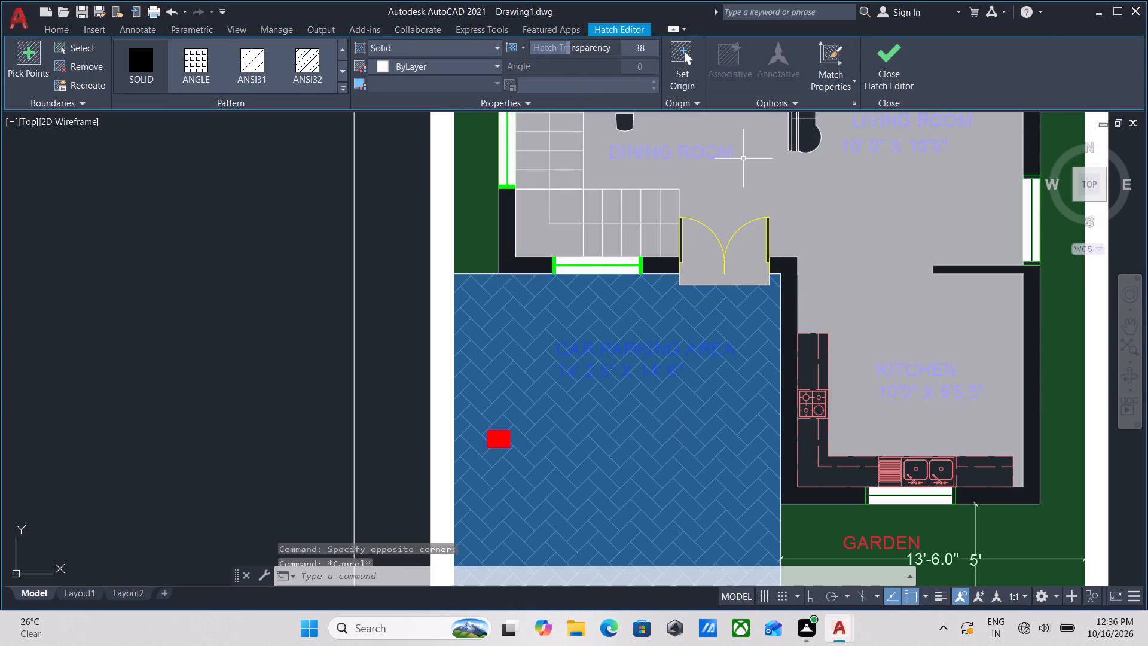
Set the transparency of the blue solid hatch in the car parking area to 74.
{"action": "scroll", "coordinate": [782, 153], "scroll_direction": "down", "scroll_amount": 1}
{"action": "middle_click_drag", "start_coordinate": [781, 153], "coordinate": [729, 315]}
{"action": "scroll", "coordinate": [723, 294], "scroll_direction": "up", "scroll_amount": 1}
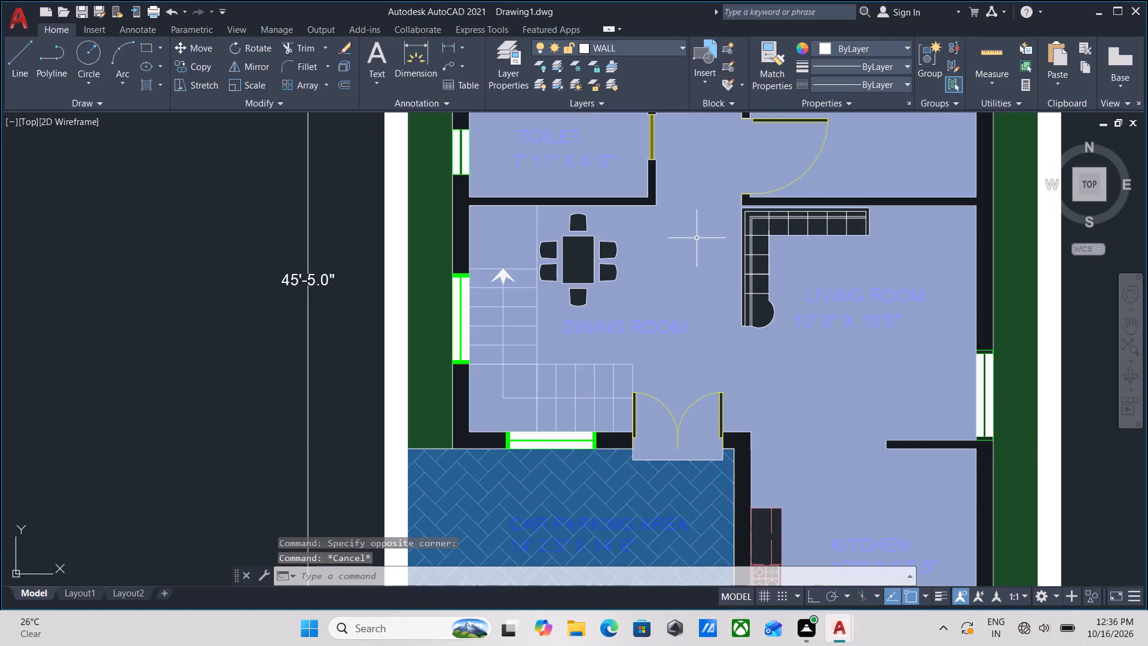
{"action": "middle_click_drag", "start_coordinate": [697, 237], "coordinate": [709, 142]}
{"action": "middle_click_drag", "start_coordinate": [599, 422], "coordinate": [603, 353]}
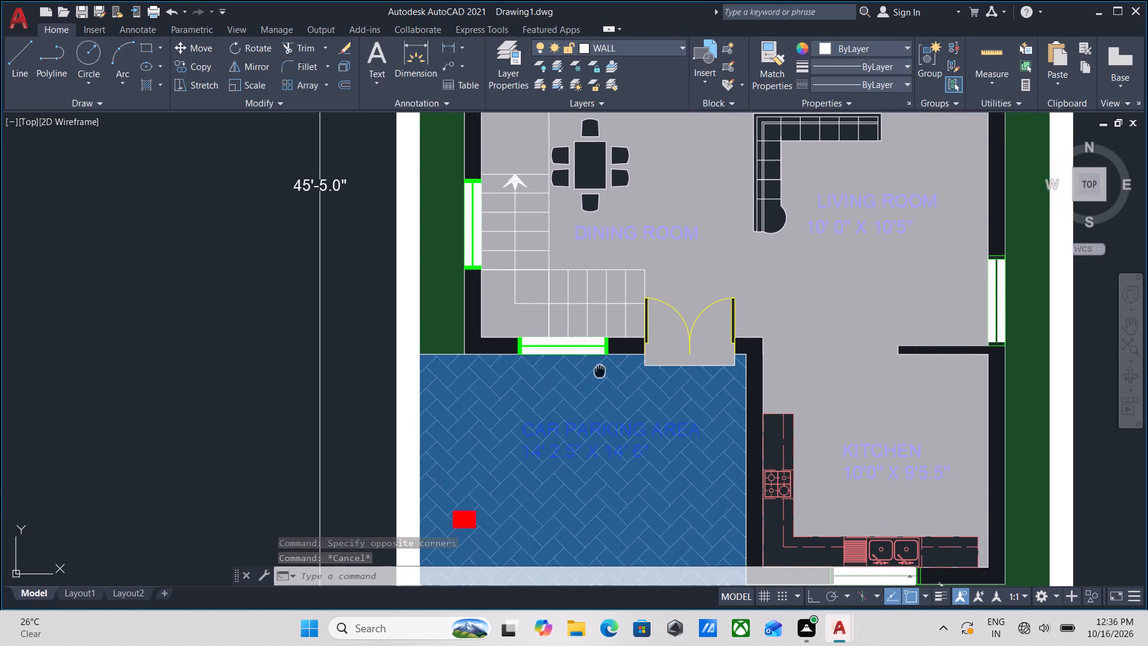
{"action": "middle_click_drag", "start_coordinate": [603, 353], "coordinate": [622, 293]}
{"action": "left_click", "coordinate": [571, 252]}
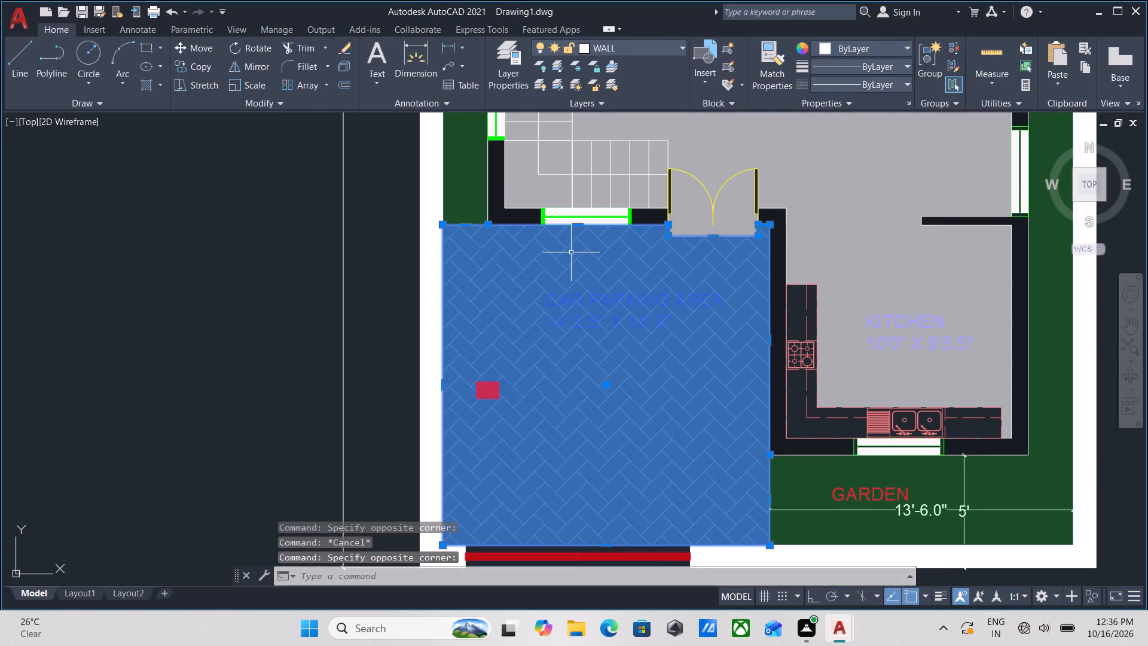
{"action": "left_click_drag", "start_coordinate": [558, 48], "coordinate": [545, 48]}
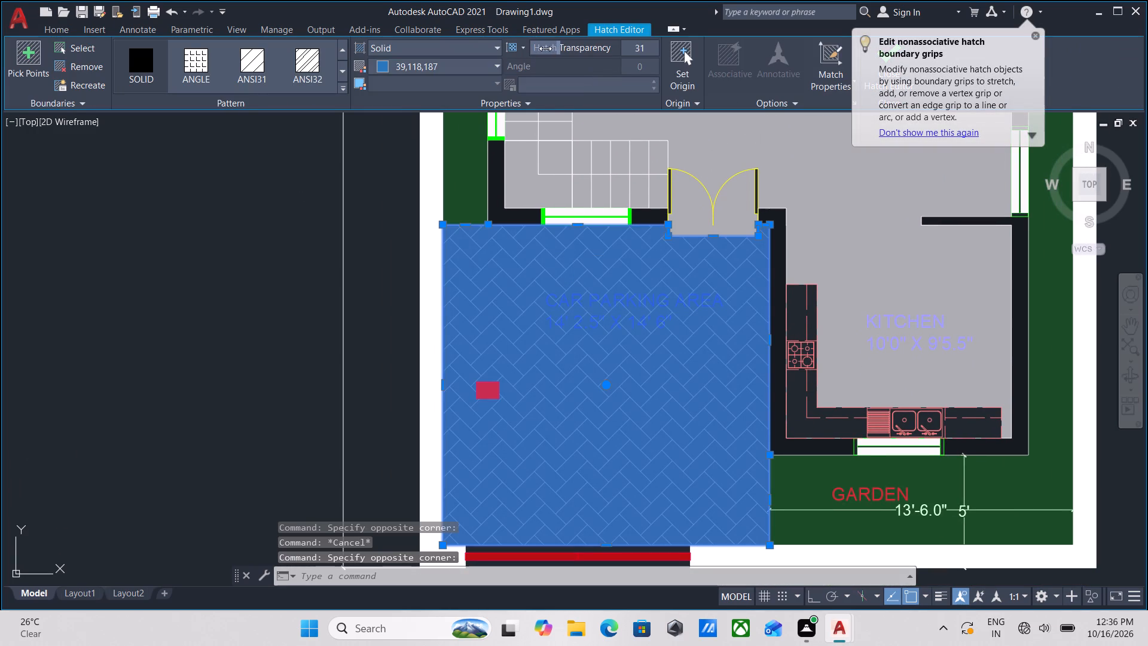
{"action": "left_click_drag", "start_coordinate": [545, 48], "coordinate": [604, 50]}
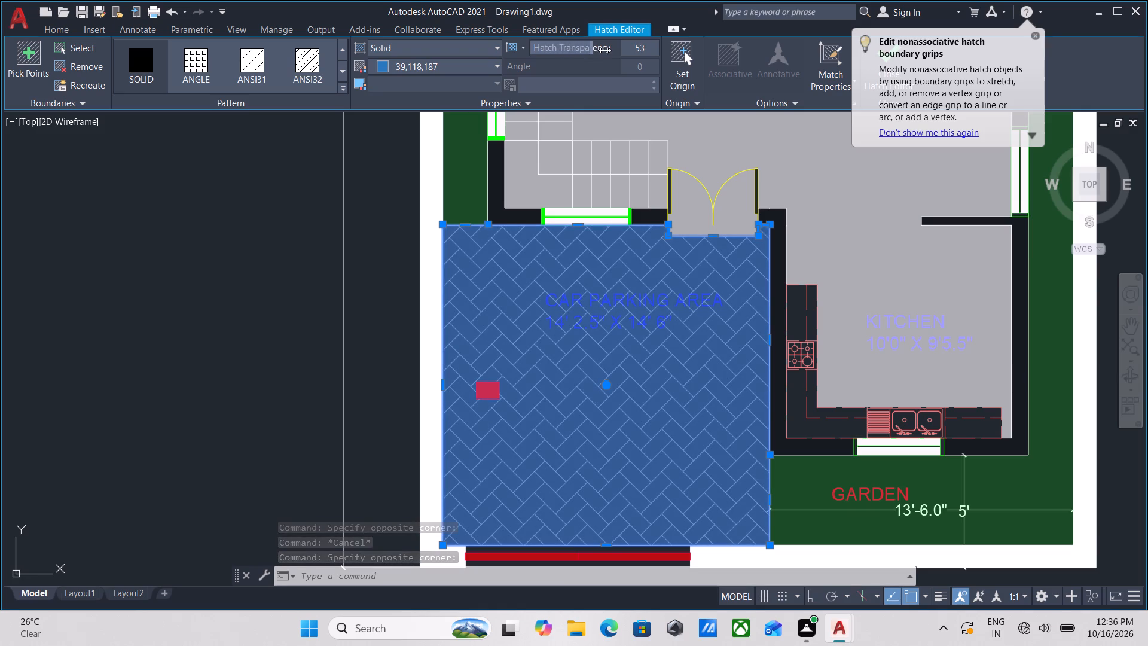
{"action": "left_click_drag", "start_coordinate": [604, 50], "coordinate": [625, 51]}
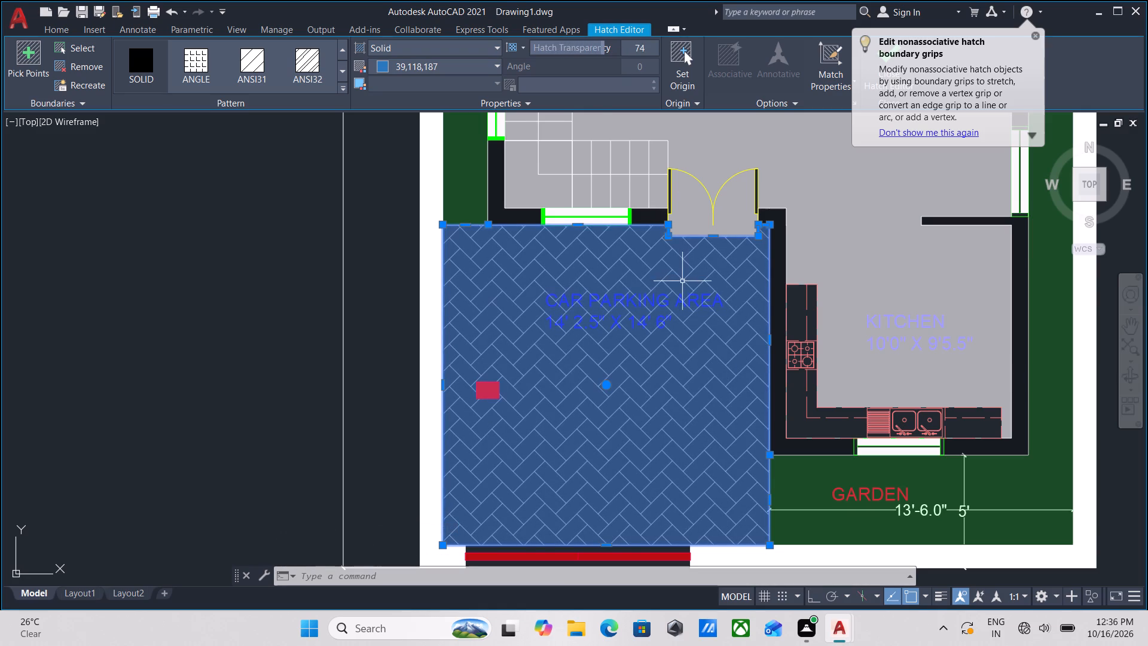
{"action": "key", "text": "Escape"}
Examine the hatches and label legibility across the first floor plan and compare it with the neighbouring unhatched plan.
{"action": "scroll", "coordinate": [687, 276], "scroll_direction": "down", "scroll_amount": 2}
{"action": "scroll", "coordinate": [712, 304], "scroll_direction": "up", "scroll_amount": 3}
{"action": "scroll", "coordinate": [673, 292], "scroll_direction": "down", "scroll_amount": 1}
{"action": "middle_click_drag", "start_coordinate": [673, 292], "coordinate": [552, 317]}
{"action": "middle_click_drag", "start_coordinate": [746, 269], "coordinate": [554, 301]}
{"action": "scroll", "coordinate": [630, 292], "scroll_direction": "down", "scroll_amount": 1}
{"action": "scroll", "coordinate": [509, 276], "scroll_direction": "down", "scroll_amount": 1}
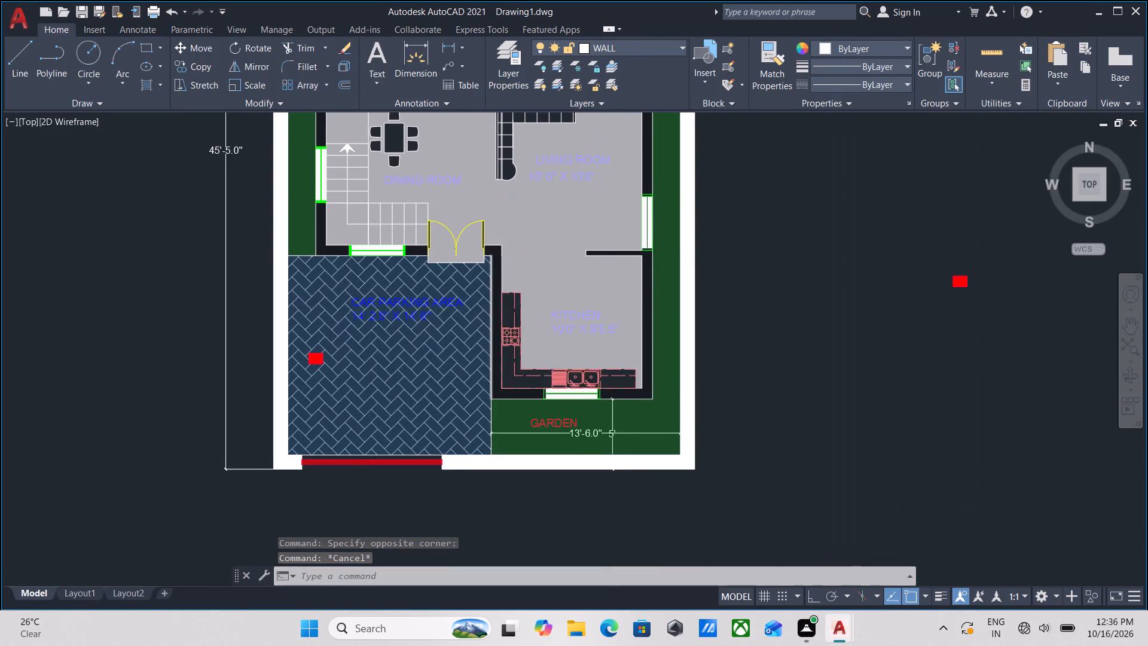
{"action": "middle_click_drag", "start_coordinate": [509, 276], "coordinate": [493, 334]}
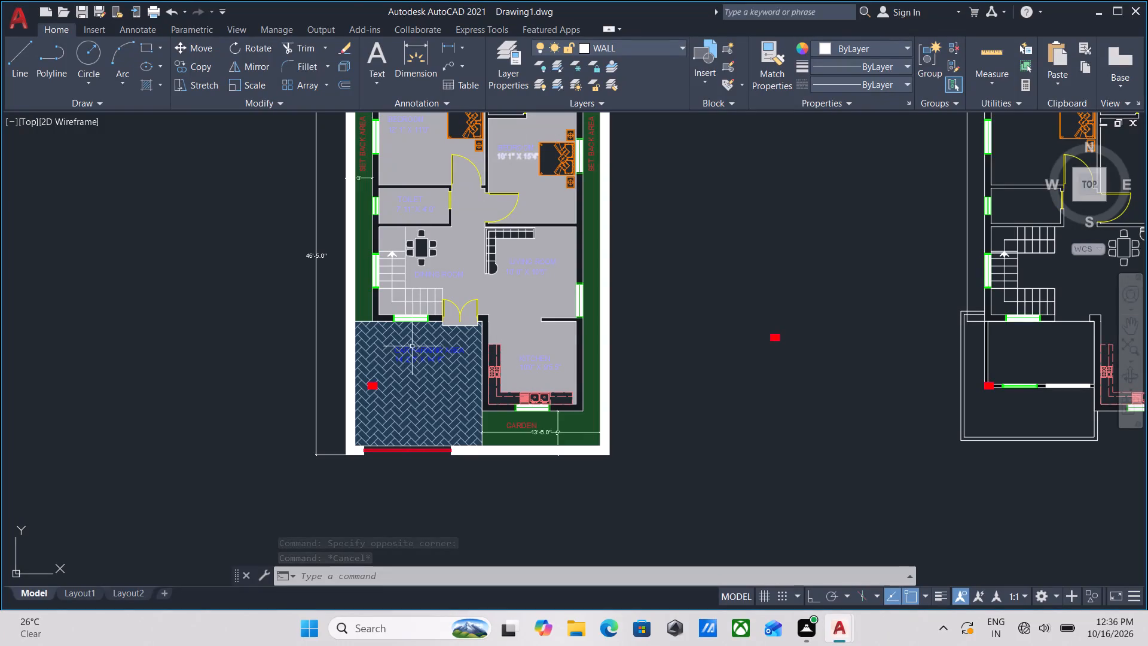
{"action": "middle_click_drag", "start_coordinate": [542, 267], "coordinate": [133, 354]}
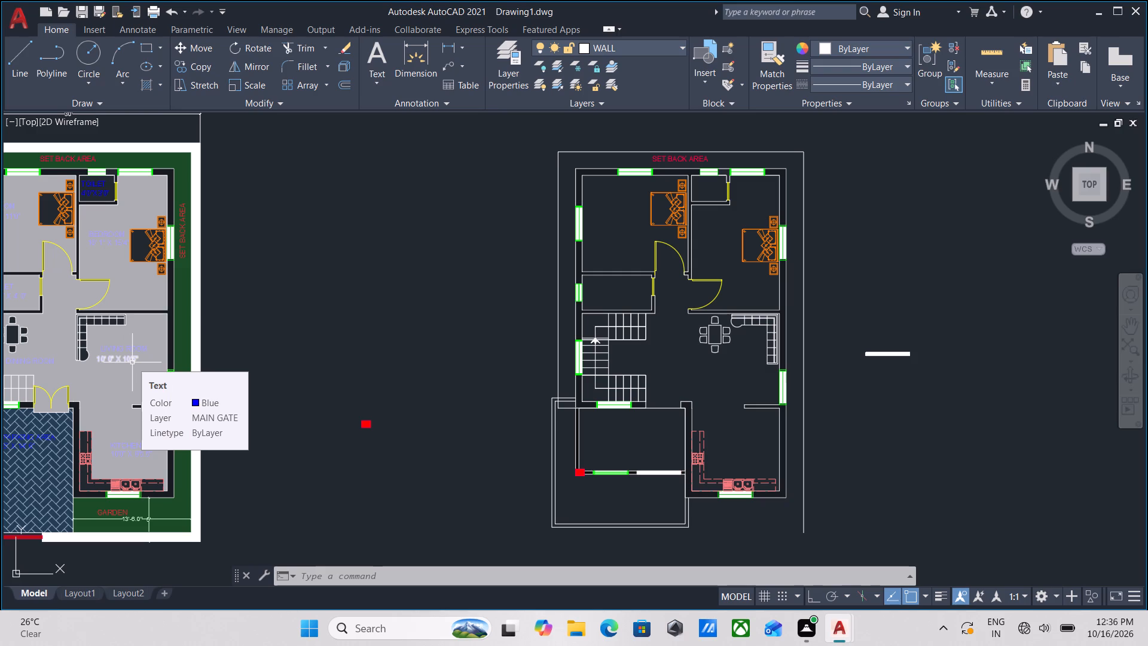
{"action": "middle_click_drag", "start_coordinate": [124, 314], "coordinate": [335, 245]}
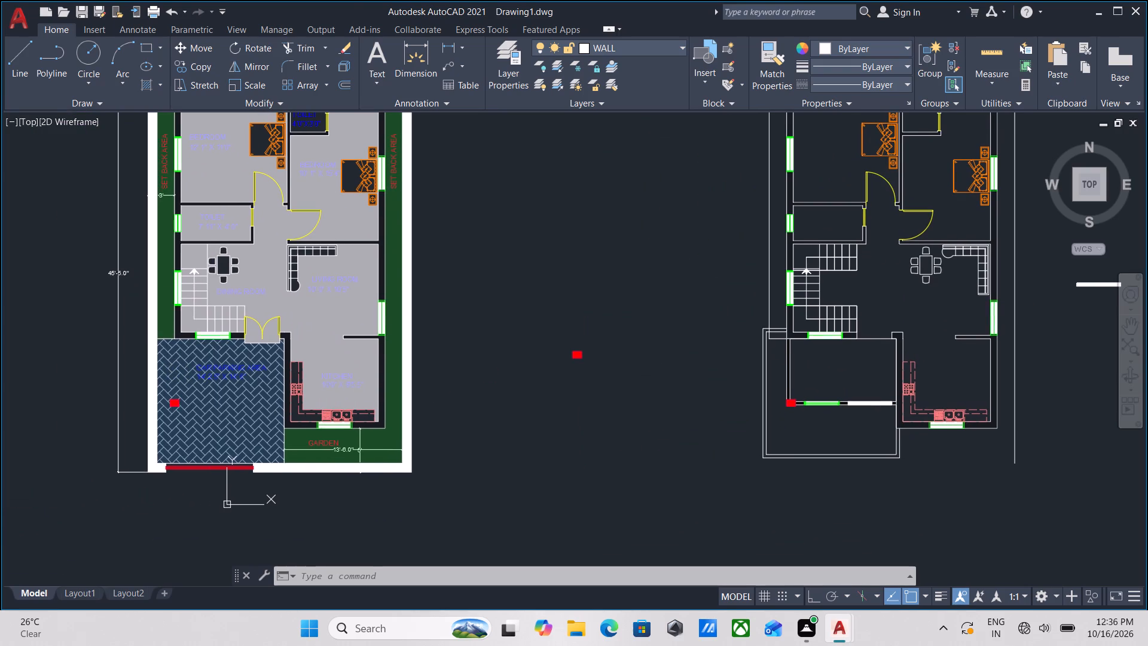
Set the transparency of the blue solid hatch in the car parking area to 90.
{"action": "scroll", "coordinate": [218, 400], "scroll_direction": "up", "scroll_amount": 3}
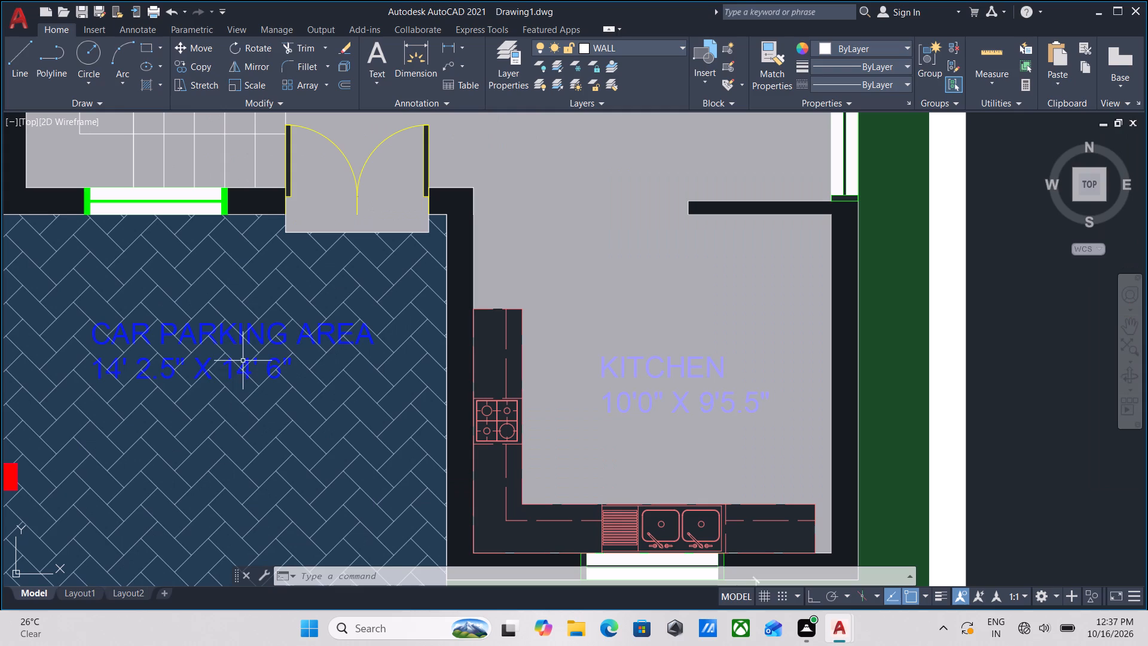
{"action": "left_click", "coordinate": [212, 420]}
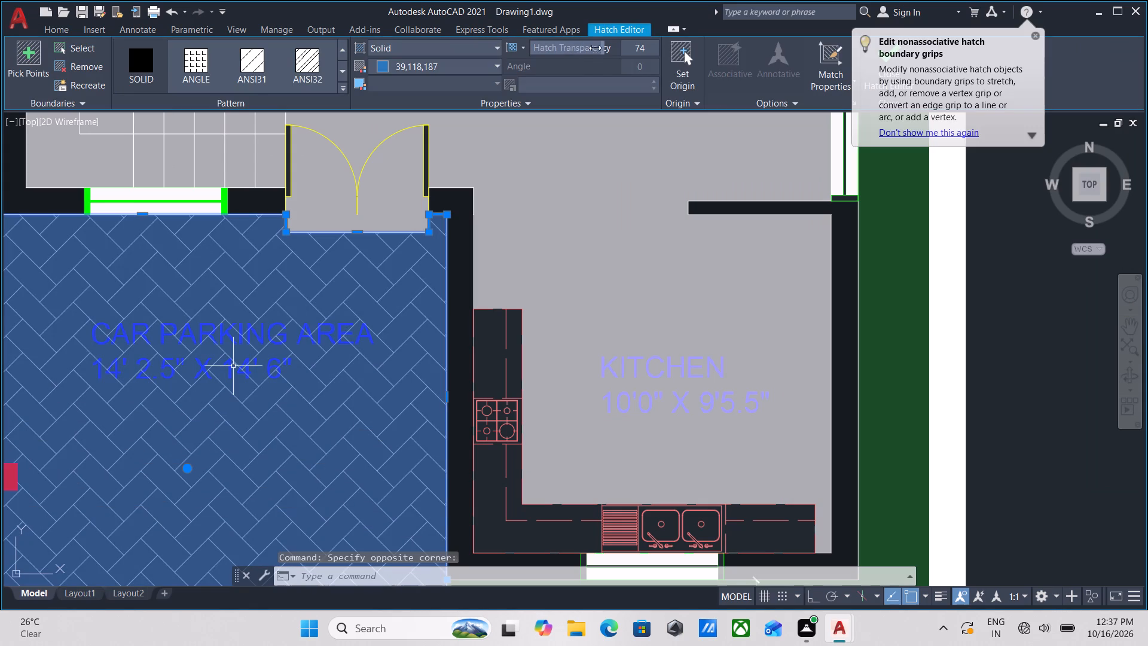
{"action": "left_click_drag", "start_coordinate": [604, 45], "coordinate": [663, 45]}
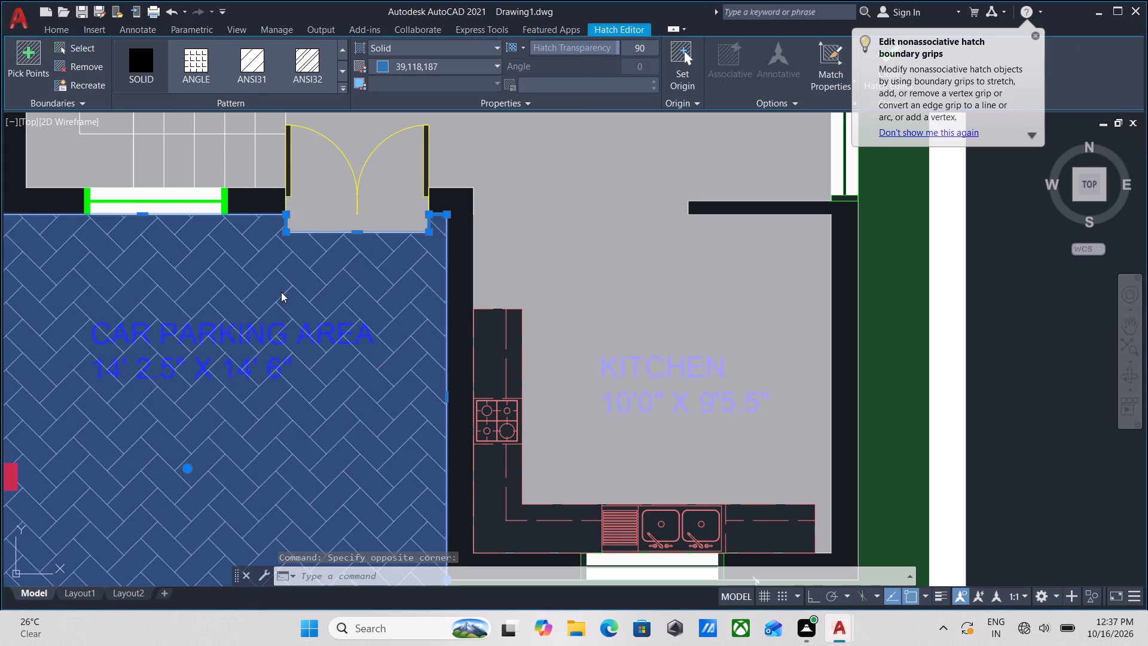
{"action": "scroll", "coordinate": [259, 306], "scroll_direction": "down", "scroll_amount": 2}
{"action": "middle_click_drag", "start_coordinate": [286, 376], "coordinate": [384, 355]}
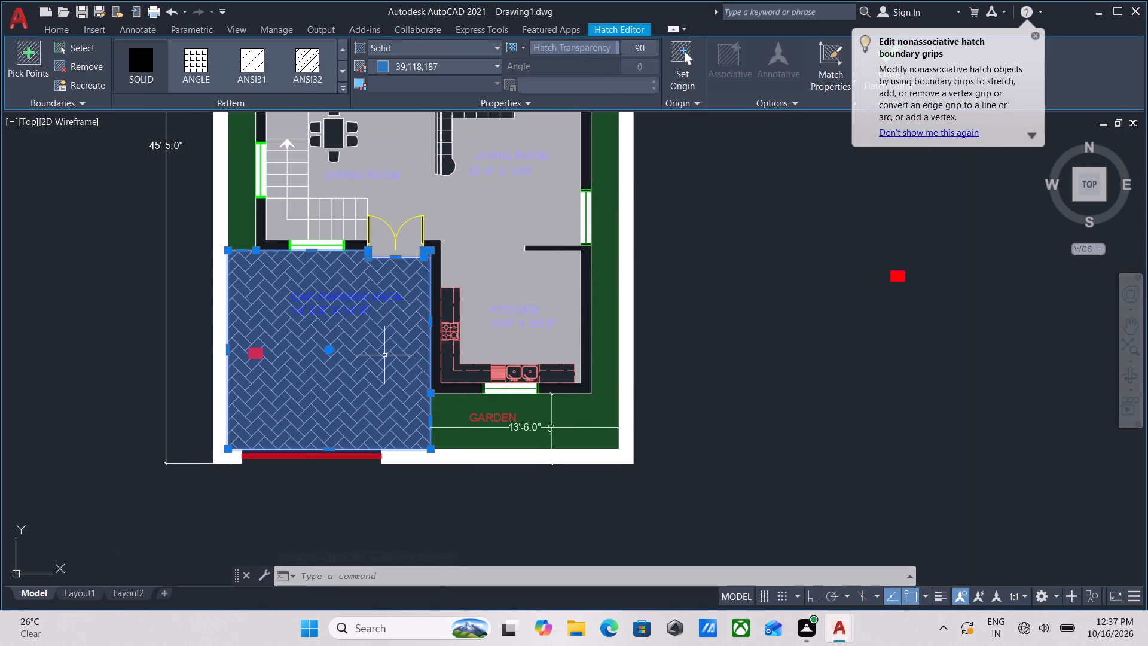
{"action": "key", "text": "Escape"}
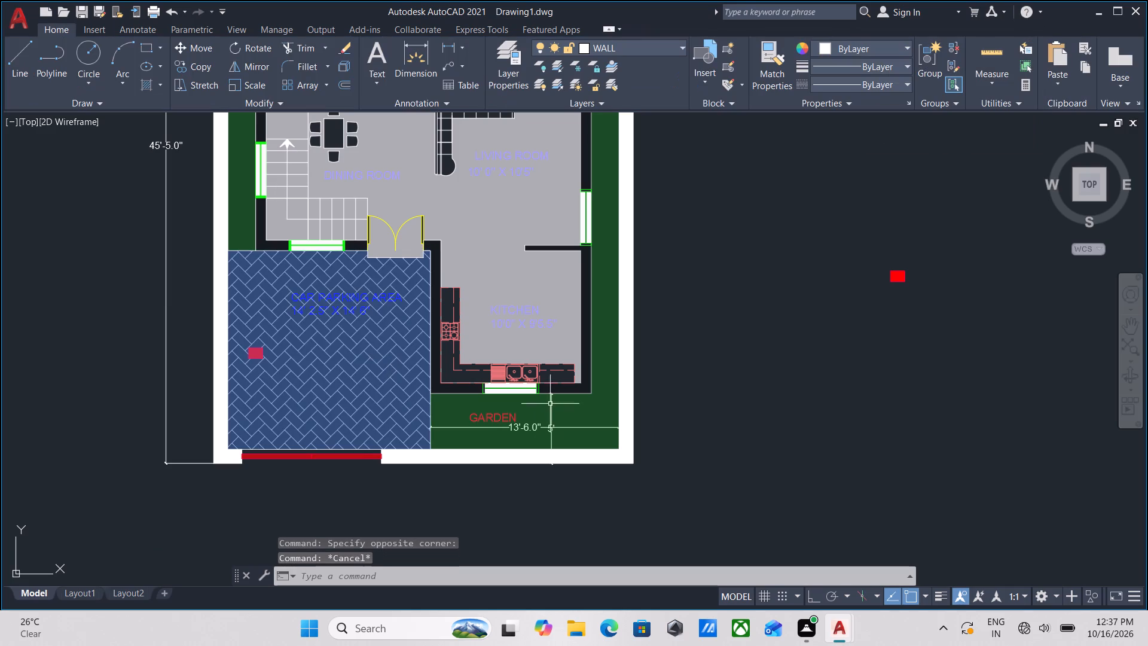
Inspect the car parking area's solid hatch and label up close, and review the whole first floor plan.
{"action": "middle_click_drag", "start_coordinate": [425, 346], "coordinate": [439, 379]}
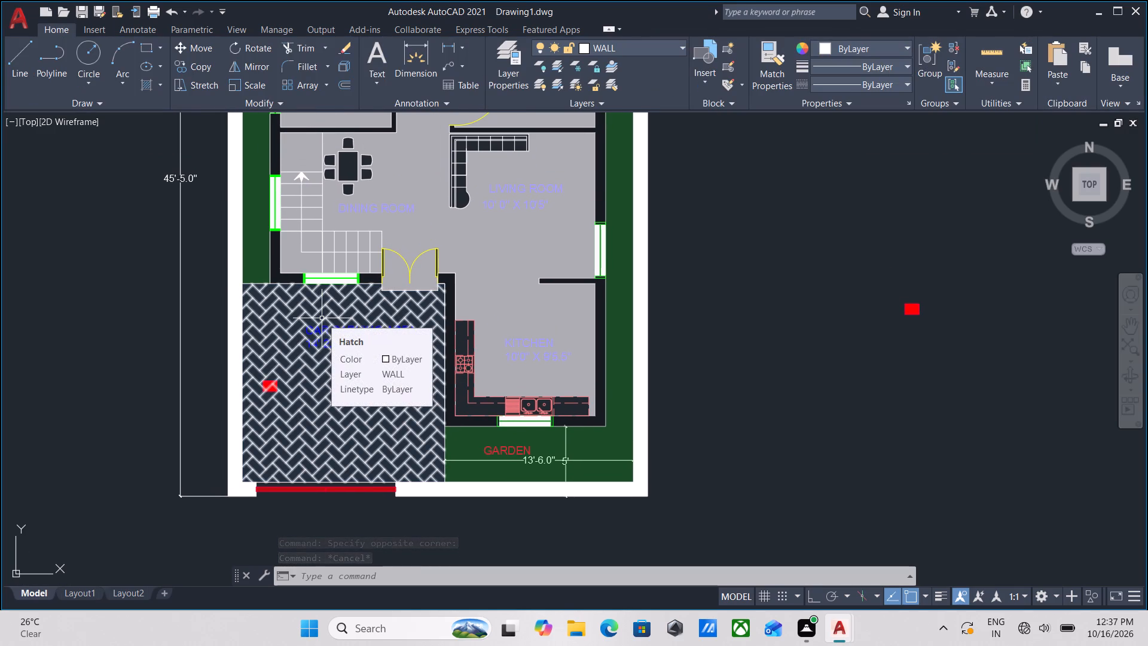
{"action": "scroll", "coordinate": [380, 367], "scroll_direction": "up", "scroll_amount": 2}
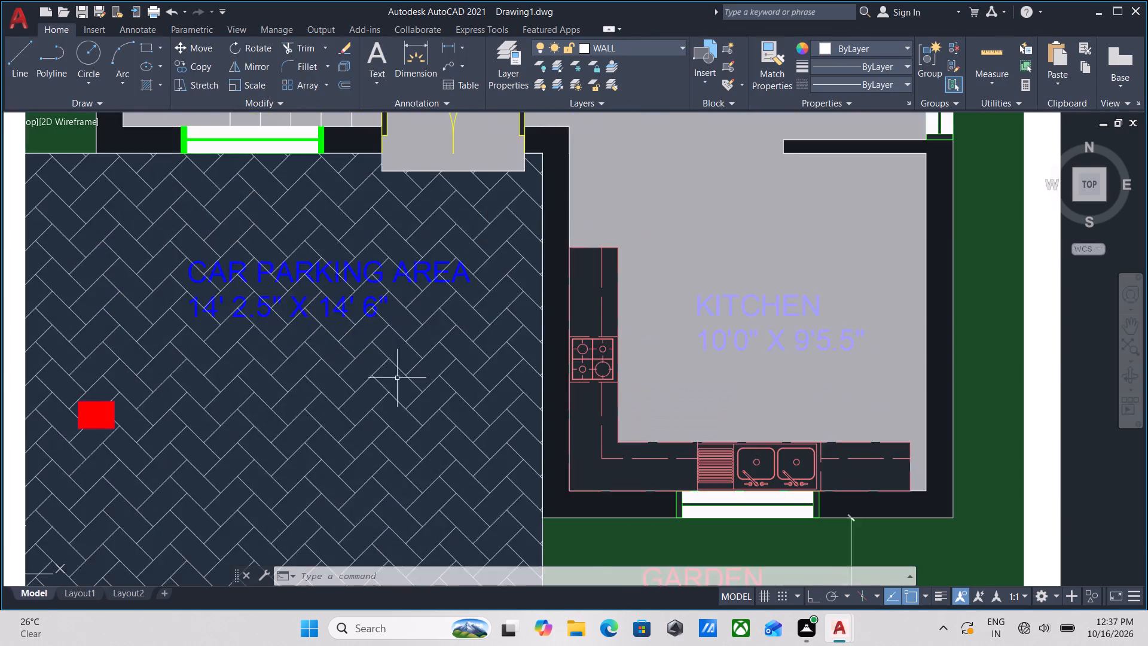
{"action": "scroll", "coordinate": [397, 378], "scroll_direction": "up", "scroll_amount": 2}
{"action": "left_click", "coordinate": [412, 370]}
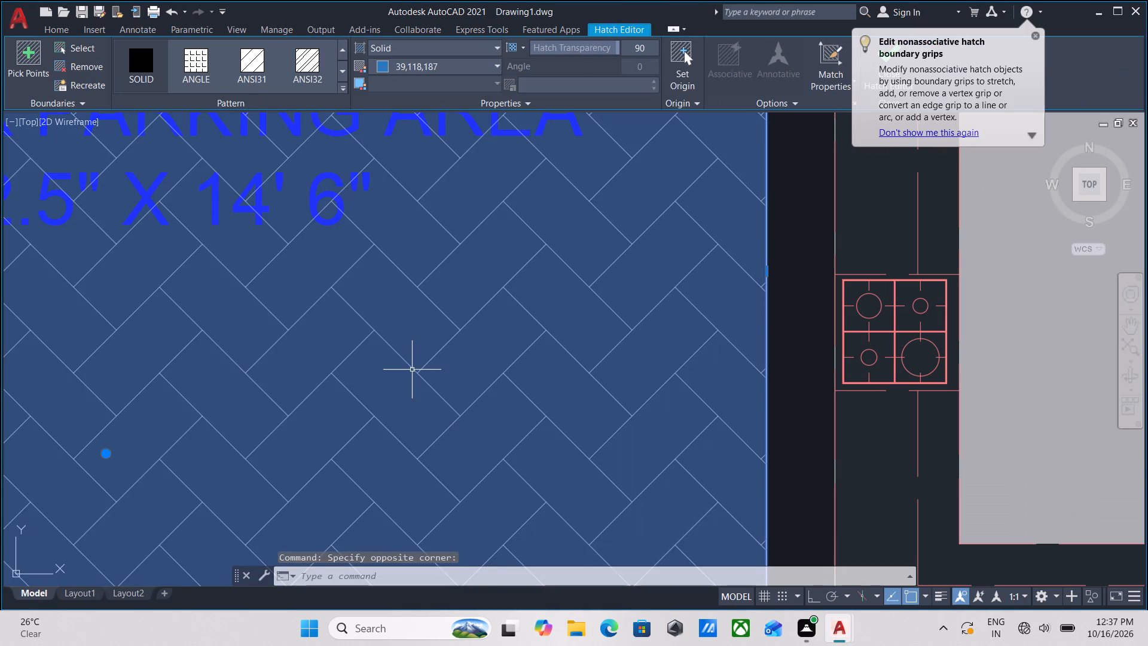
{"action": "scroll", "coordinate": [412, 370], "scroll_direction": "down", "scroll_amount": 2}
{"action": "key", "text": "Escape"}
{"action": "scroll", "coordinate": [412, 370], "scroll_direction": "down", "scroll_amount": 1}
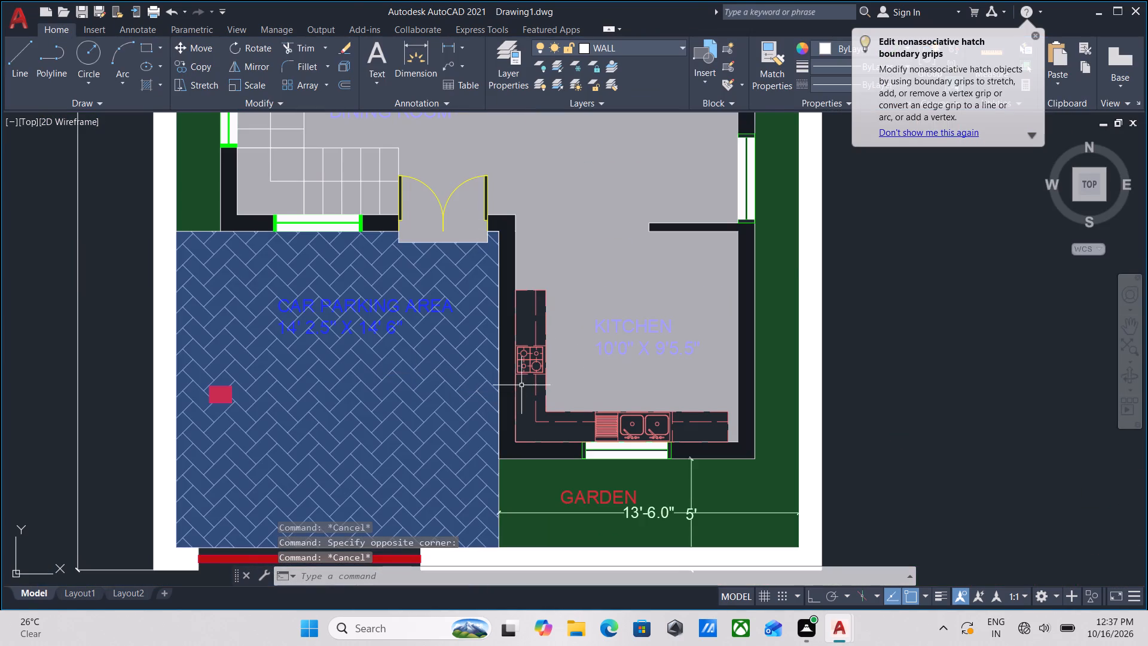
{"action": "scroll", "coordinate": [554, 366], "scroll_direction": "down", "scroll_amount": 1}
{"action": "middle_click_drag", "start_coordinate": [518, 450], "coordinate": [473, 383]}
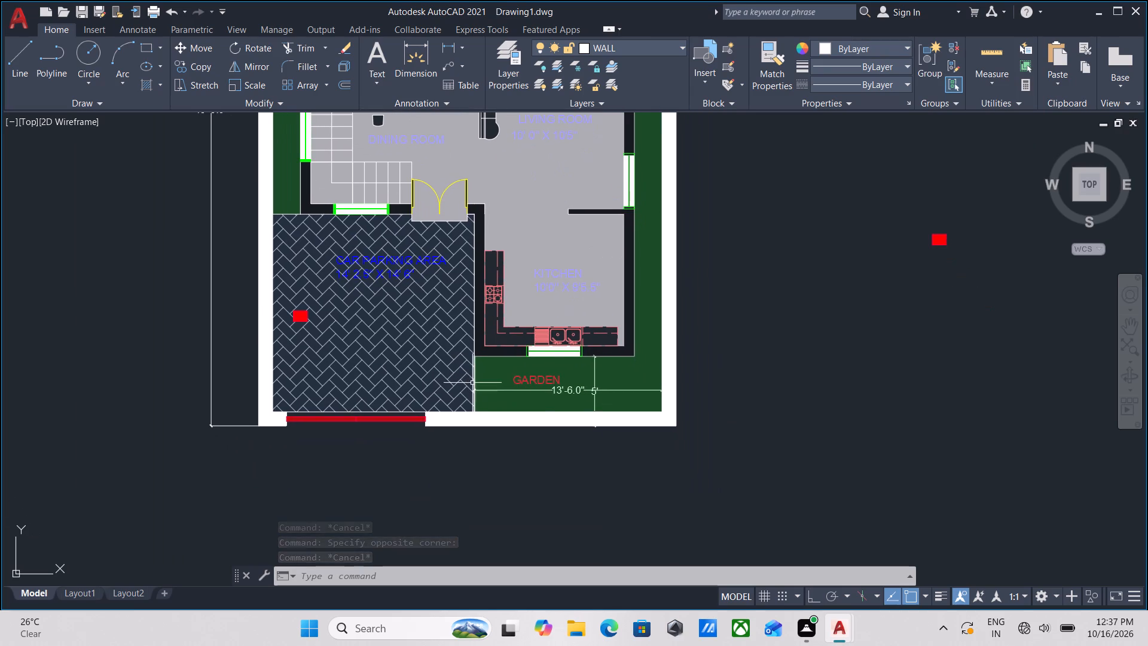
{"action": "key", "text": "Escape"}
{"action": "scroll", "coordinate": [472, 383], "scroll_direction": "down", "scroll_amount": 1}
{"action": "middle_click_drag", "start_coordinate": [472, 383], "coordinate": [456, 479]}
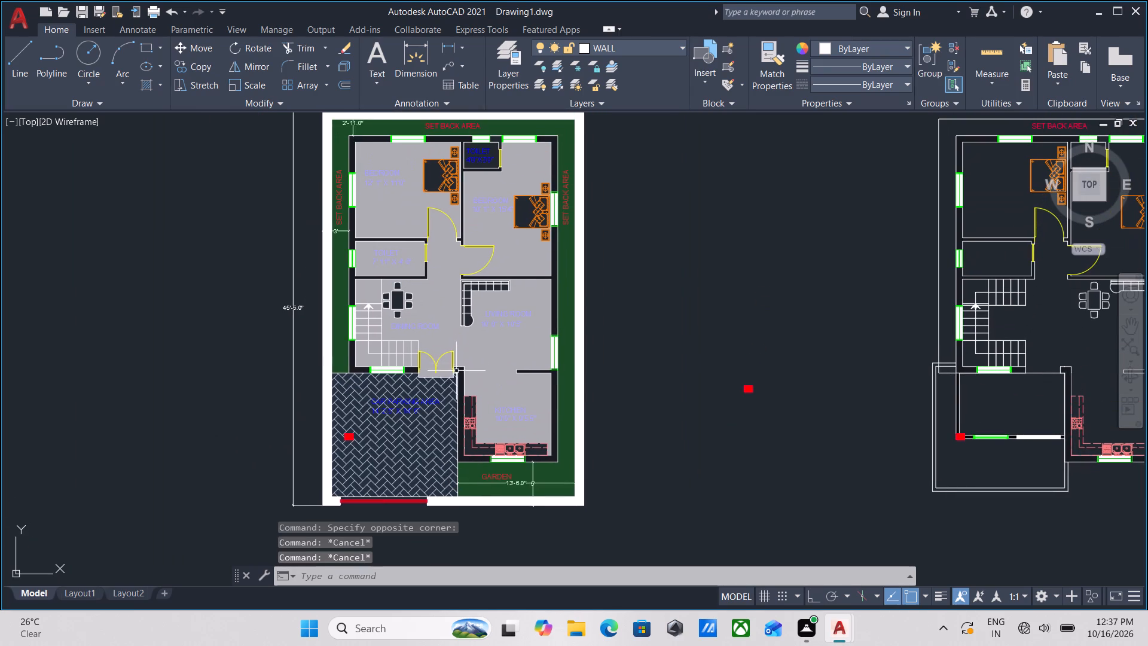
Fill the small 4'0"X3'0" toilet of the first floor plan with a solid hatch using the current colour.
{"action": "middle_click_drag", "start_coordinate": [655, 316], "coordinate": [644, 443]}
{"action": "scroll", "coordinate": [459, 277], "scroll_direction": "up", "scroll_amount": 1}
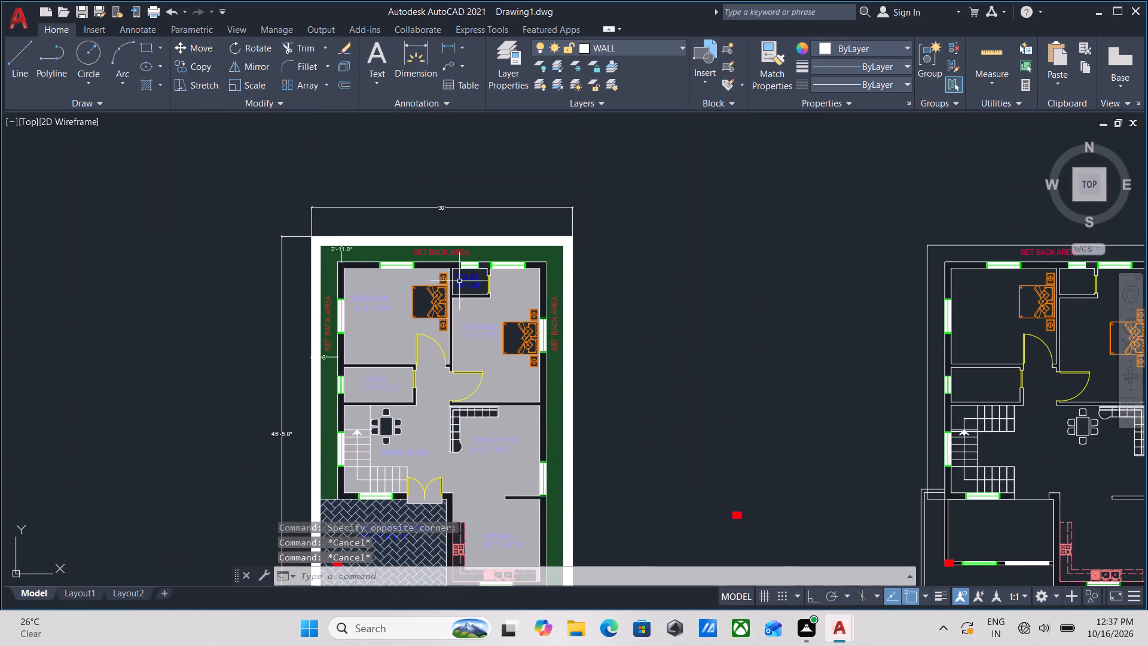
{"action": "scroll", "coordinate": [459, 278], "scroll_direction": "up", "scroll_amount": 3}
{"action": "key", "text": "h"}
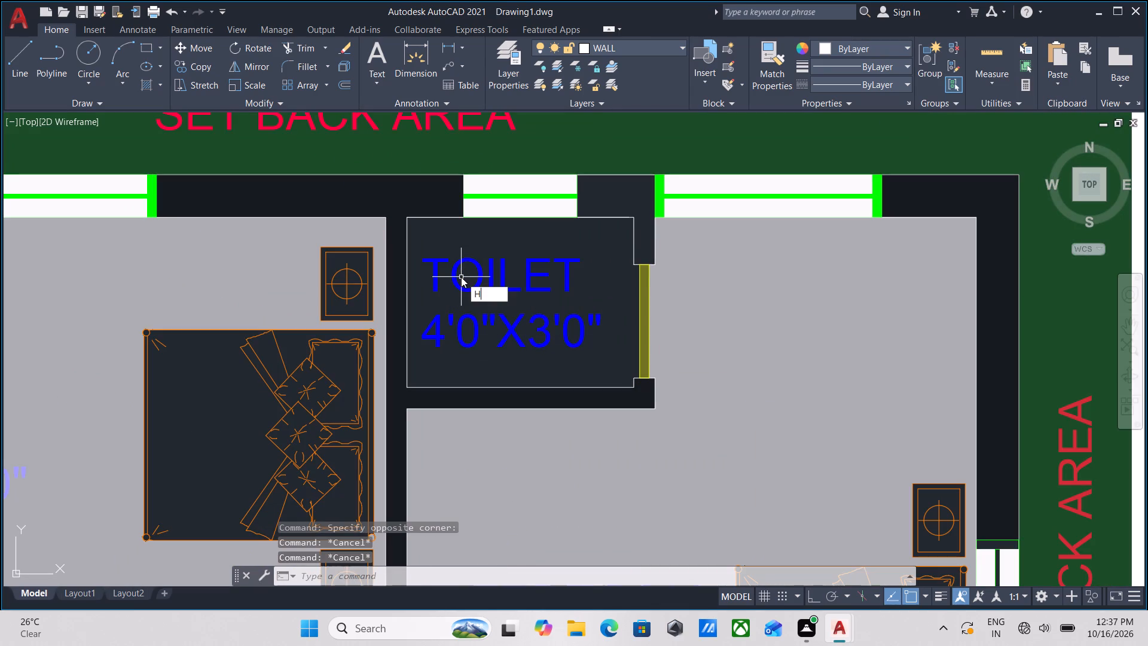
{"action": "key", "text": "Return"}
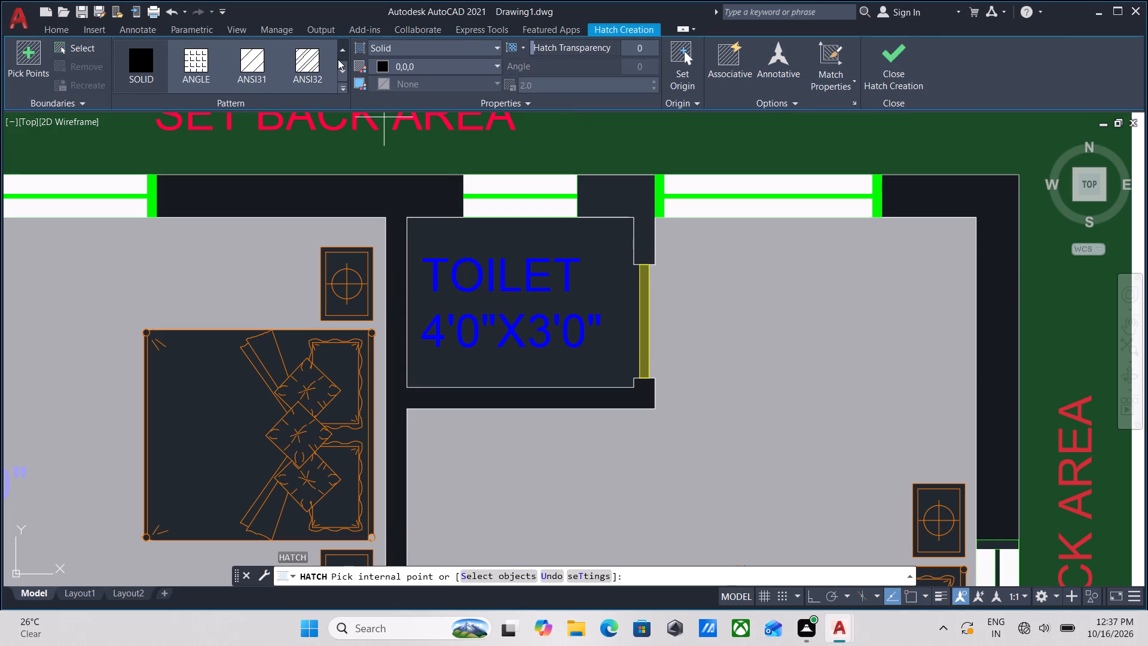
{"action": "left_click", "coordinate": [384, 46]}
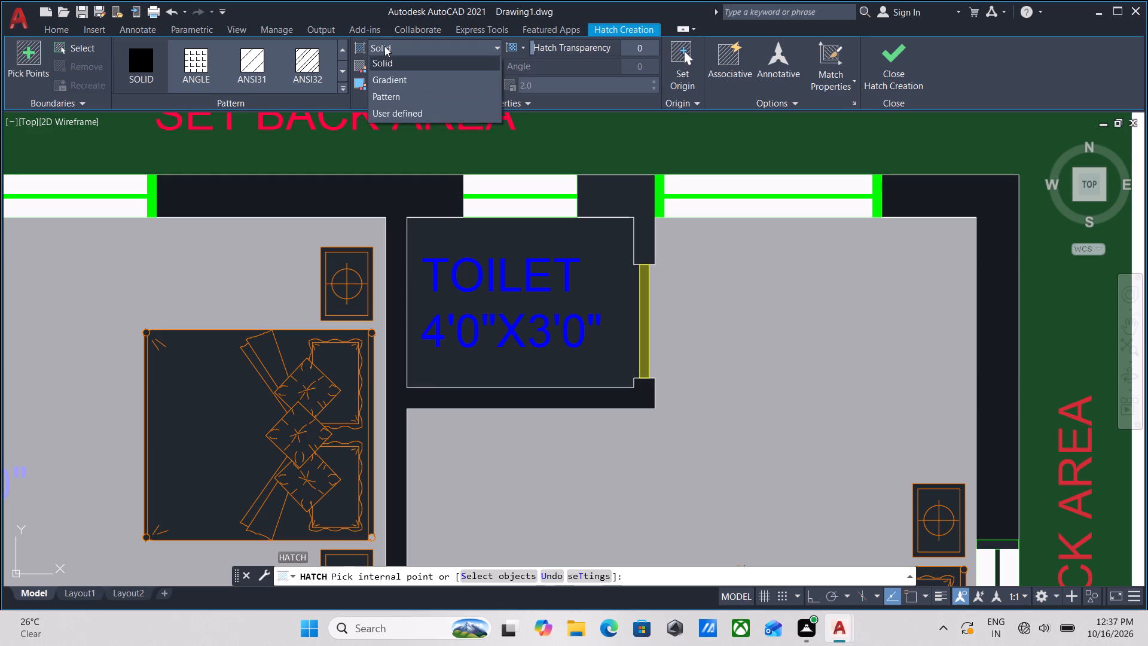
{"action": "left_click", "coordinate": [384, 46]}
{"action": "left_click", "coordinate": [384, 65]}
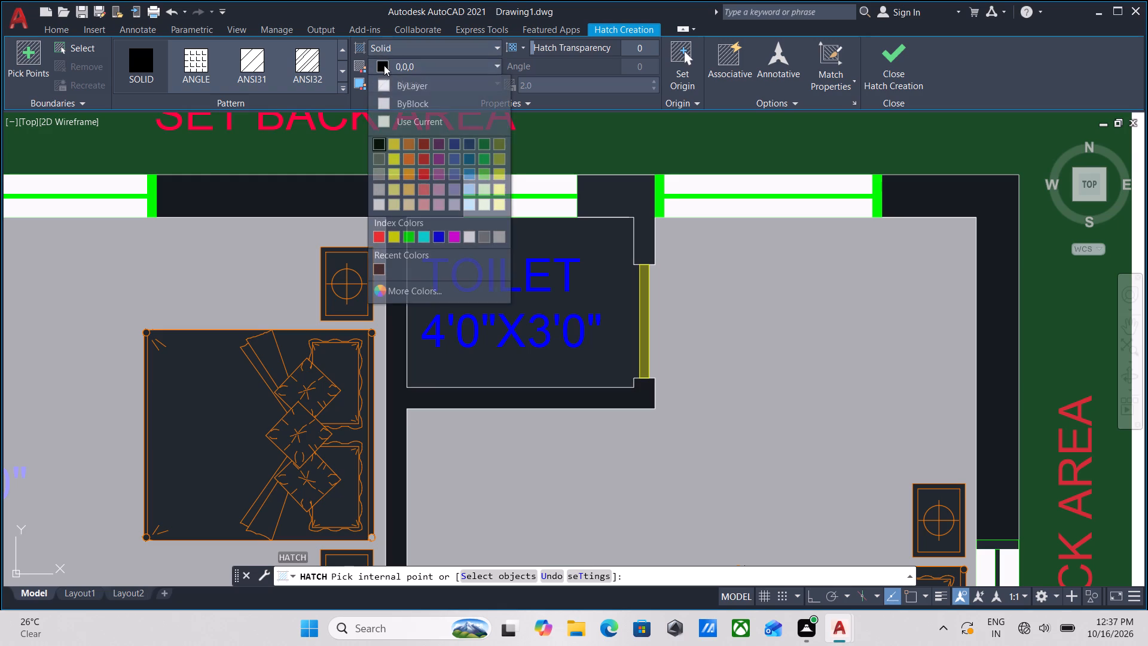
{"action": "left_click", "coordinate": [384, 123]}
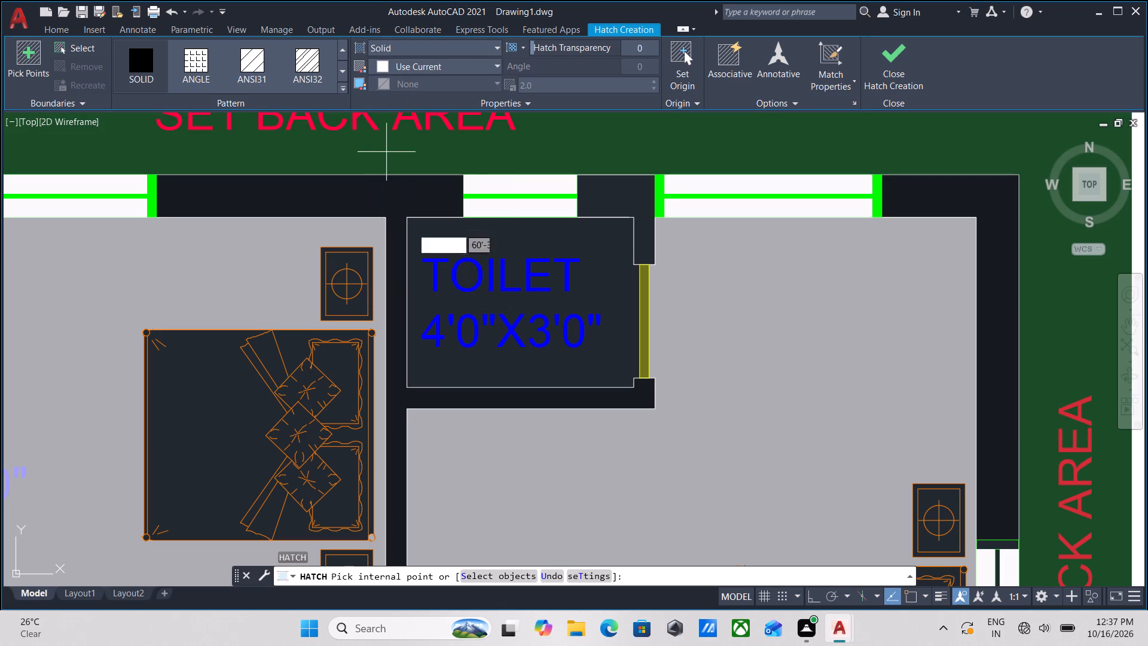
{"action": "left_click", "coordinate": [468, 306]}
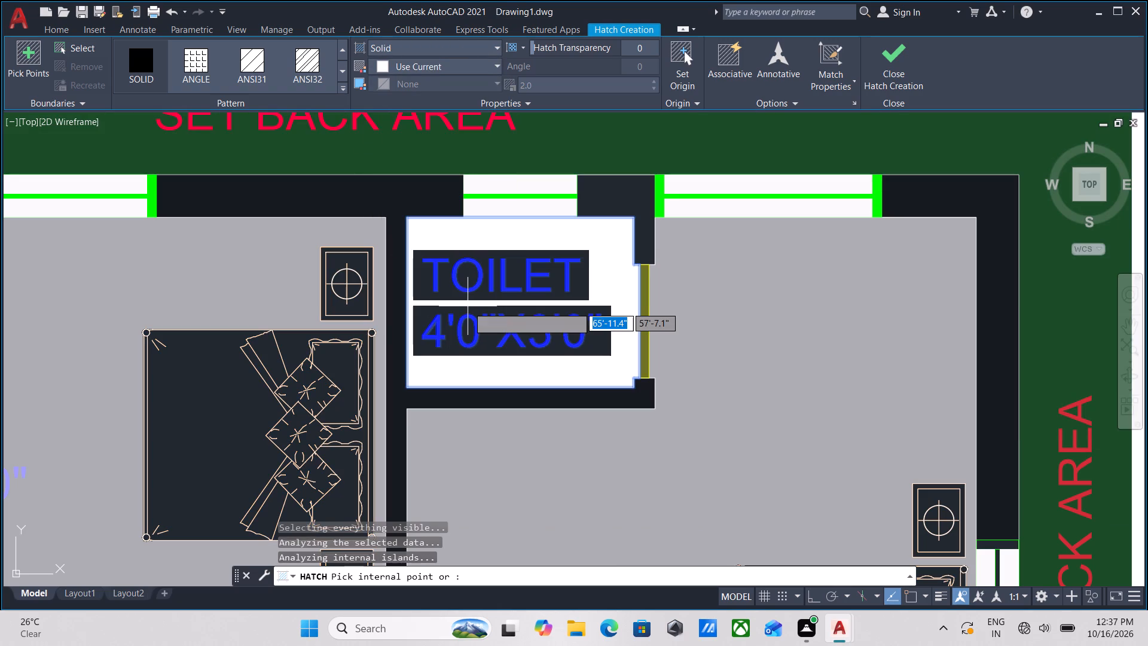
{"action": "left_click", "coordinate": [884, 68]}
Set the transparency of the solid hatch in the small 4'0"X3'0" toilet to 47.
{"action": "scroll", "coordinate": [383, 352], "scroll_direction": "down", "scroll_amount": 2}
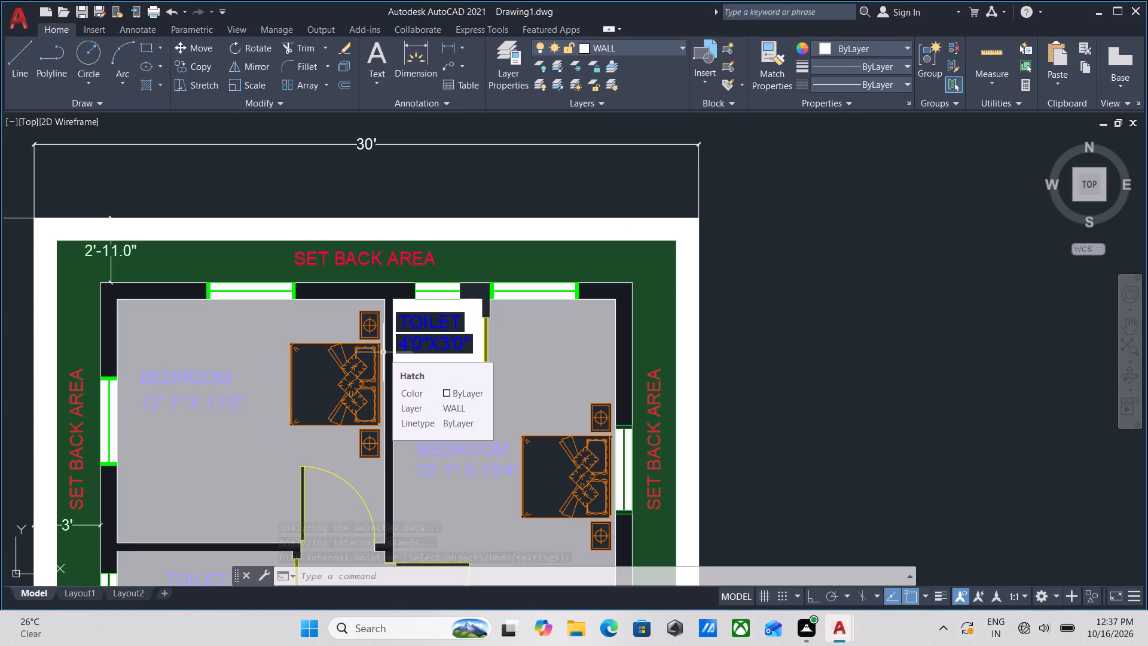
{"action": "scroll", "coordinate": [450, 321], "scroll_direction": "up", "scroll_amount": 2}
{"action": "key", "text": "Escape"}
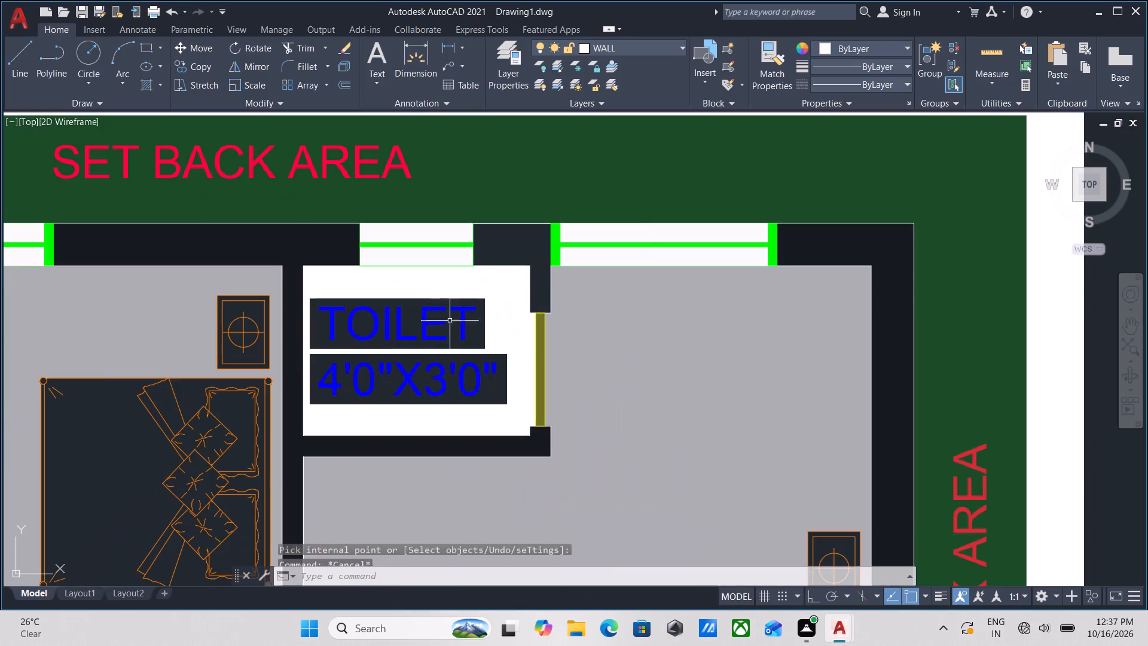
{"action": "key", "text": "Escape"}
{"action": "scroll", "coordinate": [402, 337], "scroll_direction": "up", "scroll_amount": 2}
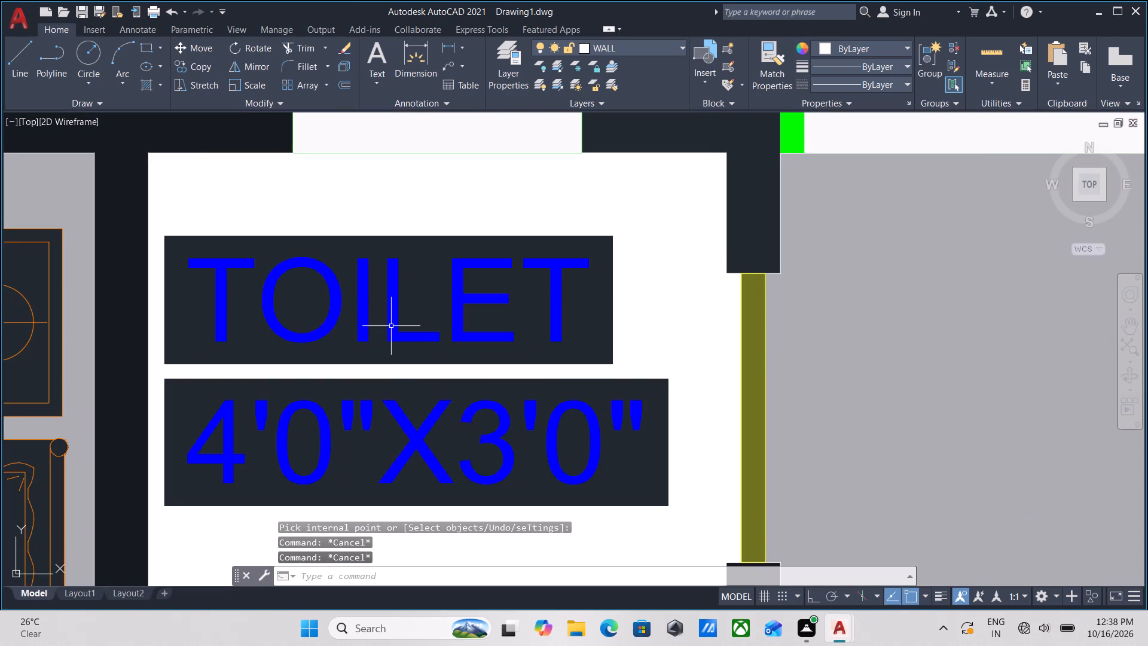
{"action": "left_click", "coordinate": [391, 324]}
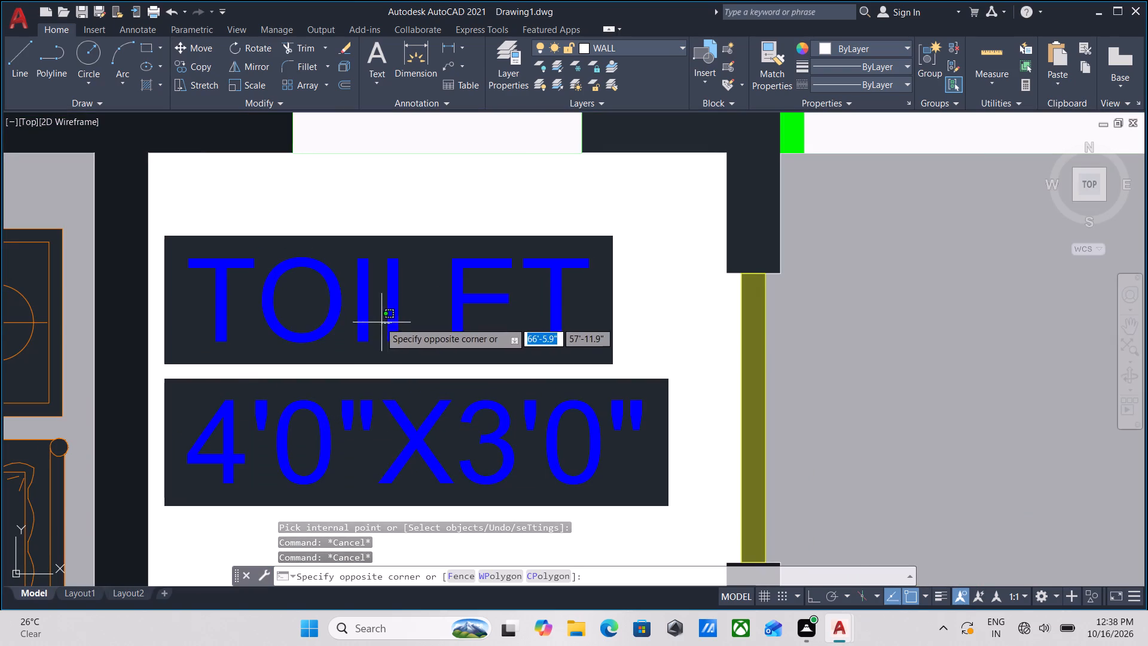
{"action": "key", "text": "Escape"}
{"action": "scroll", "coordinate": [368, 319], "scroll_direction": "down", "scroll_amount": 4}
{"action": "scroll", "coordinate": [421, 340], "scroll_direction": "down", "scroll_amount": 2}
{"action": "middle_click_drag", "start_coordinate": [434, 348], "coordinate": [451, 298]}
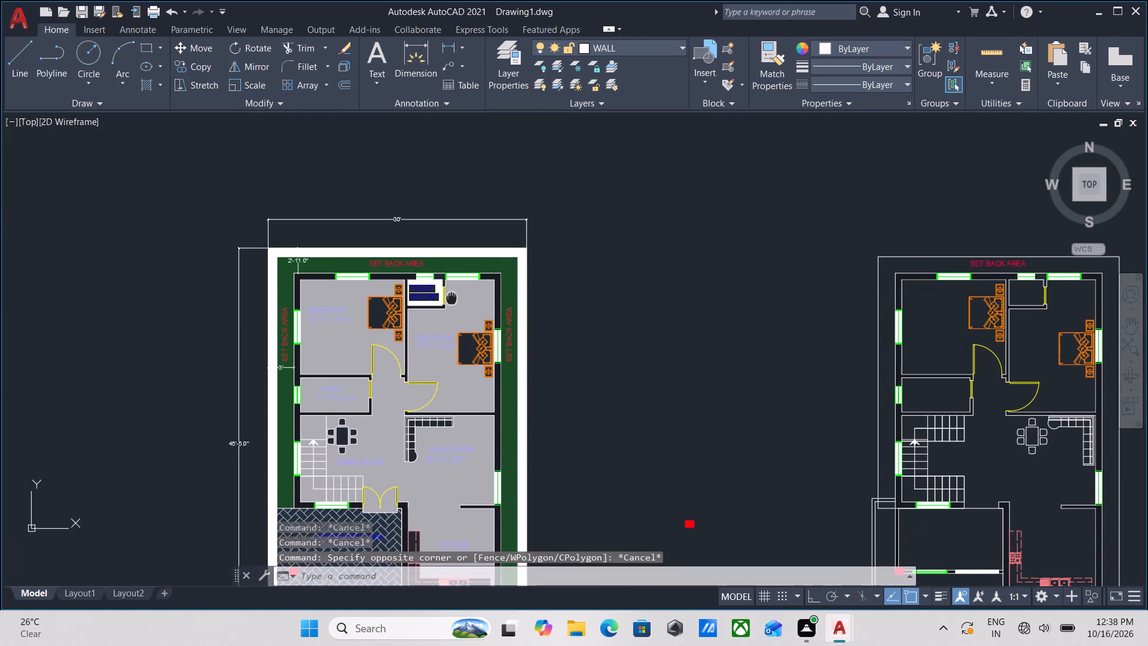
{"action": "scroll", "coordinate": [436, 278], "scroll_direction": "up", "scroll_amount": 5}
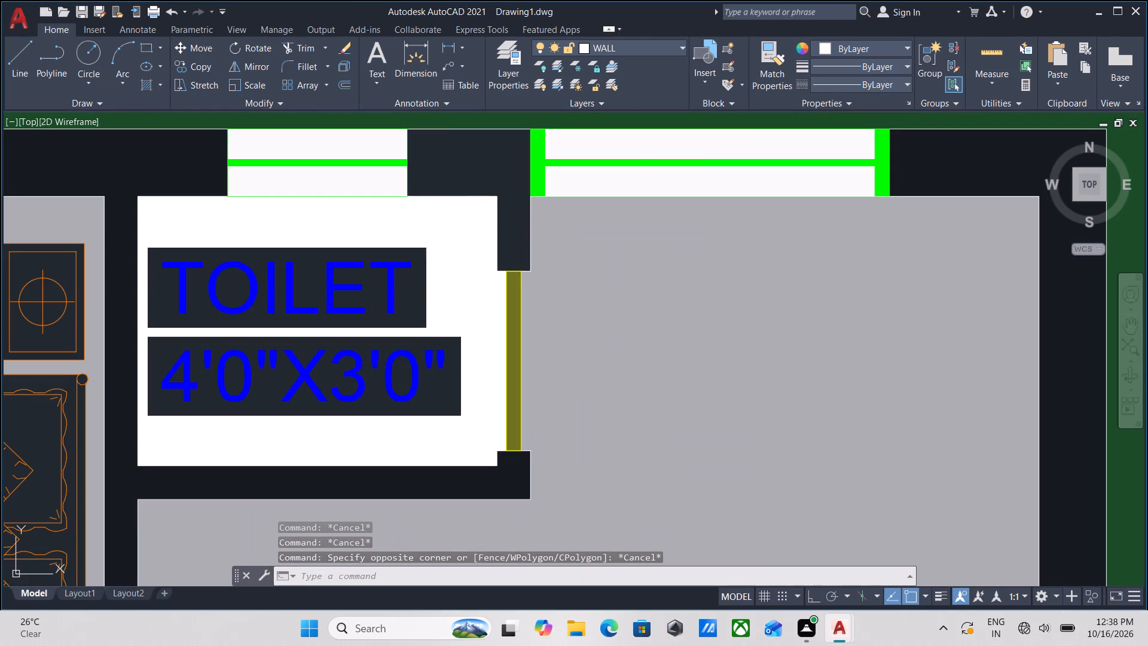
{"action": "left_click", "coordinate": [448, 251]}
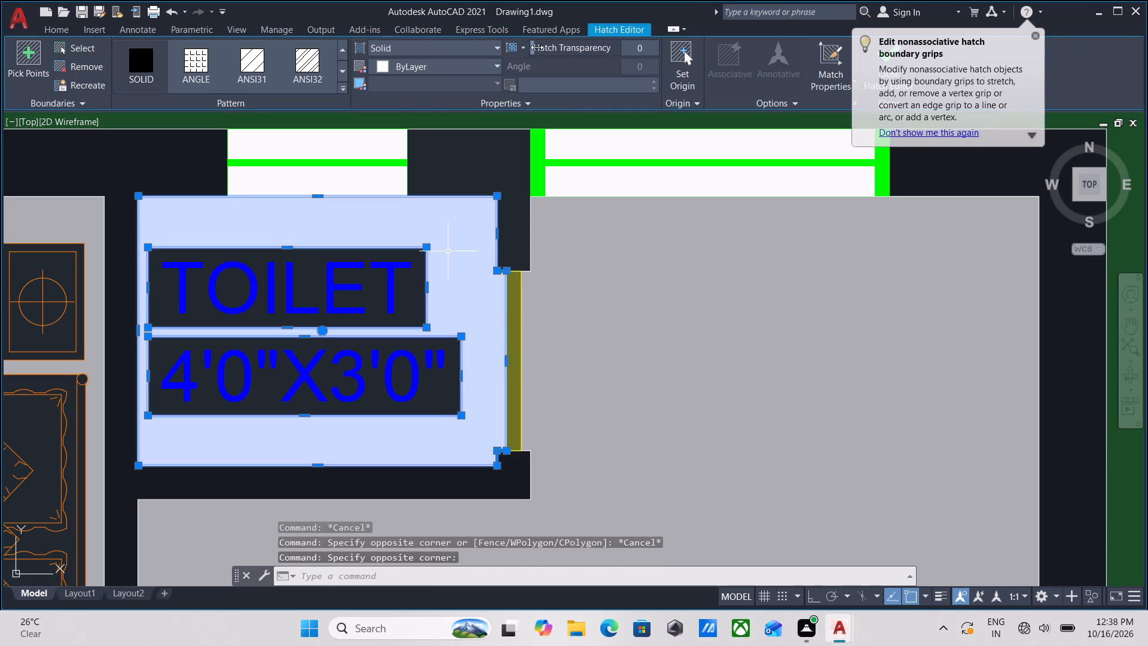
{"action": "left_click_drag", "start_coordinate": [535, 46], "coordinate": [610, 46]}
{"action": "key", "text": "Escape"}
{"action": "scroll", "coordinate": [591, 250], "scroll_direction": "down", "scroll_amount": 2}
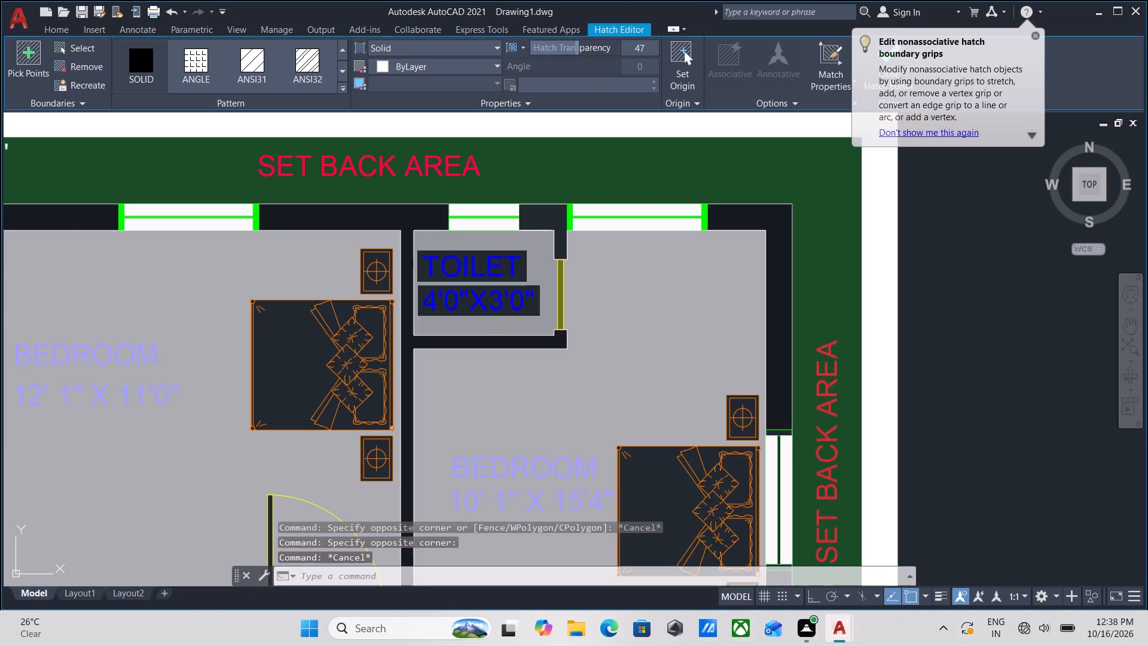
Examine the hatches and labels across the first floor plan and compare them with the neighbouring unhatched plan.
{"action": "scroll", "coordinate": [488, 294], "scroll_direction": "down", "scroll_amount": 2}
{"action": "middle_click_drag", "start_coordinate": [487, 294], "coordinate": [450, 125]}
{"action": "scroll", "coordinate": [777, 322], "scroll_direction": "down", "scroll_amount": 1}
{"action": "middle_click_drag", "start_coordinate": [767, 315], "coordinate": [698, 240]}
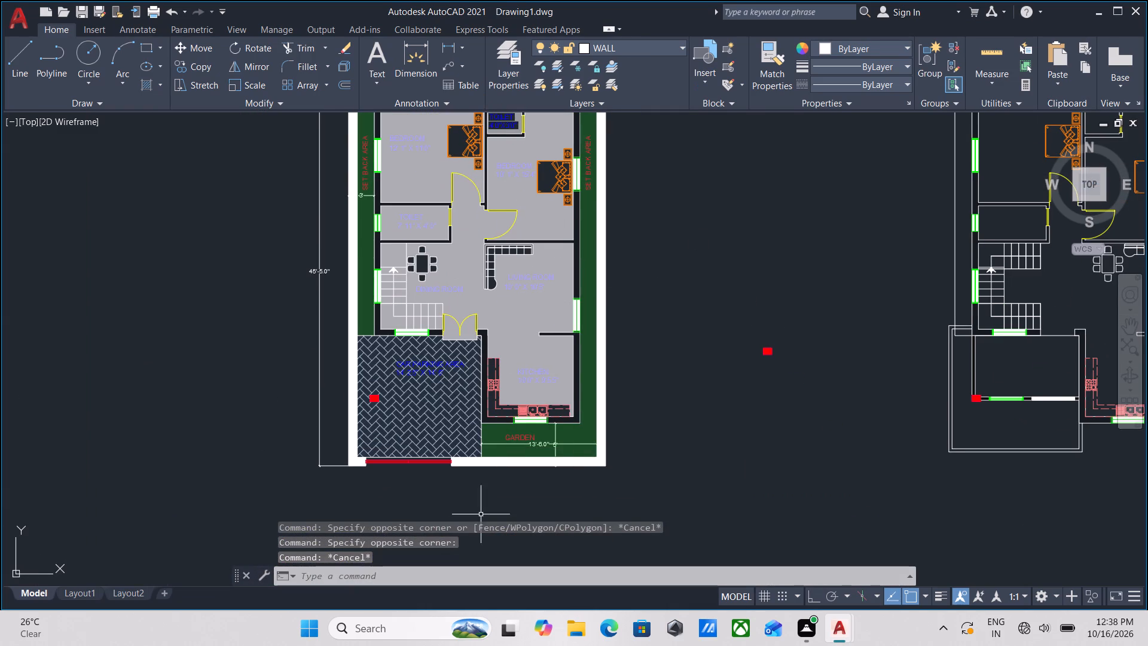
{"action": "scroll", "coordinate": [574, 440], "scroll_direction": "down", "scroll_amount": 1}
{"action": "middle_click_drag", "start_coordinate": [686, 380], "coordinate": [476, 398]}
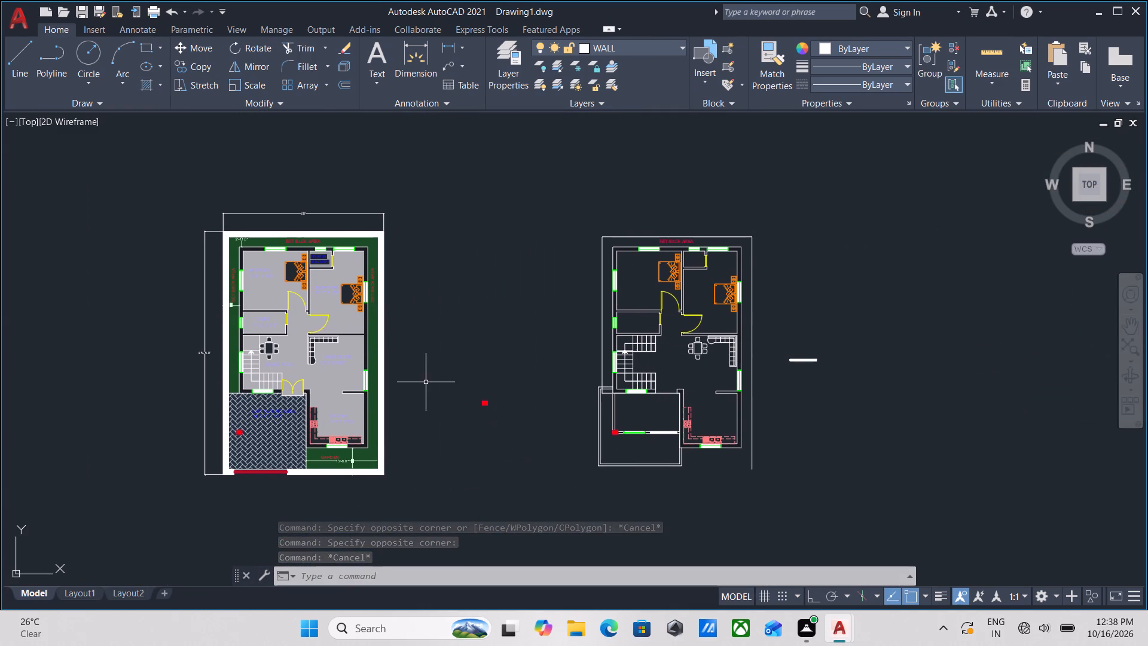
{"action": "scroll", "coordinate": [425, 382], "scroll_direction": "up", "scroll_amount": 1}
{"action": "middle_click_drag", "start_coordinate": [467, 437], "coordinate": [486, 423]}
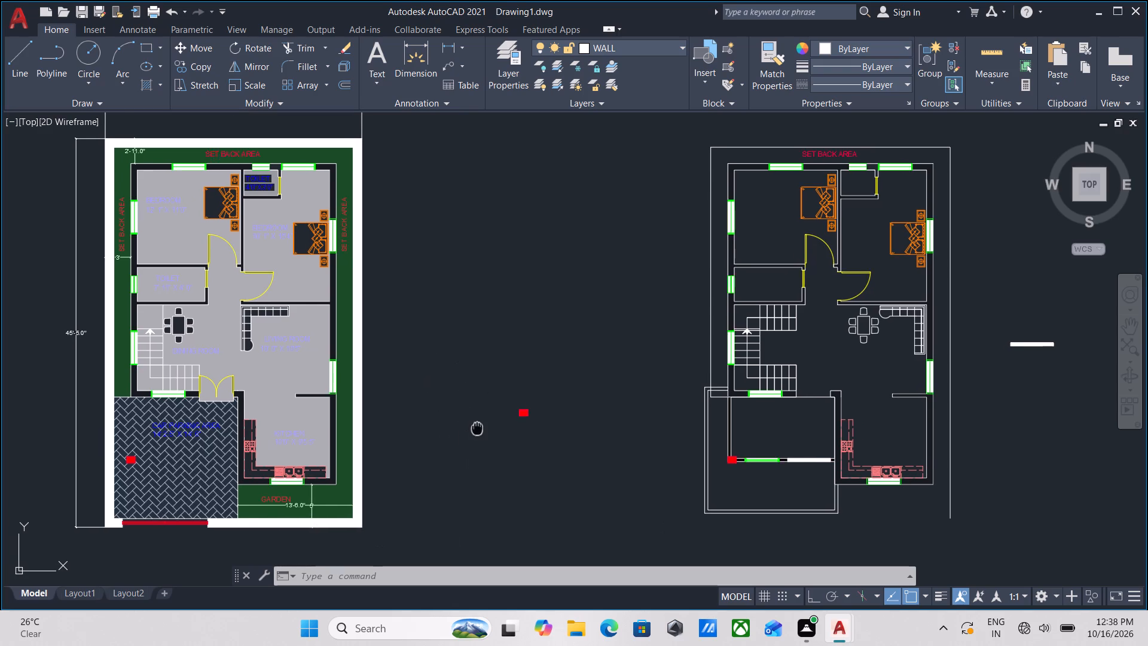
{"action": "middle_click_drag", "start_coordinate": [486, 423], "coordinate": [502, 415]}
{"action": "middle_click_drag", "start_coordinate": [639, 440], "coordinate": [504, 430]}
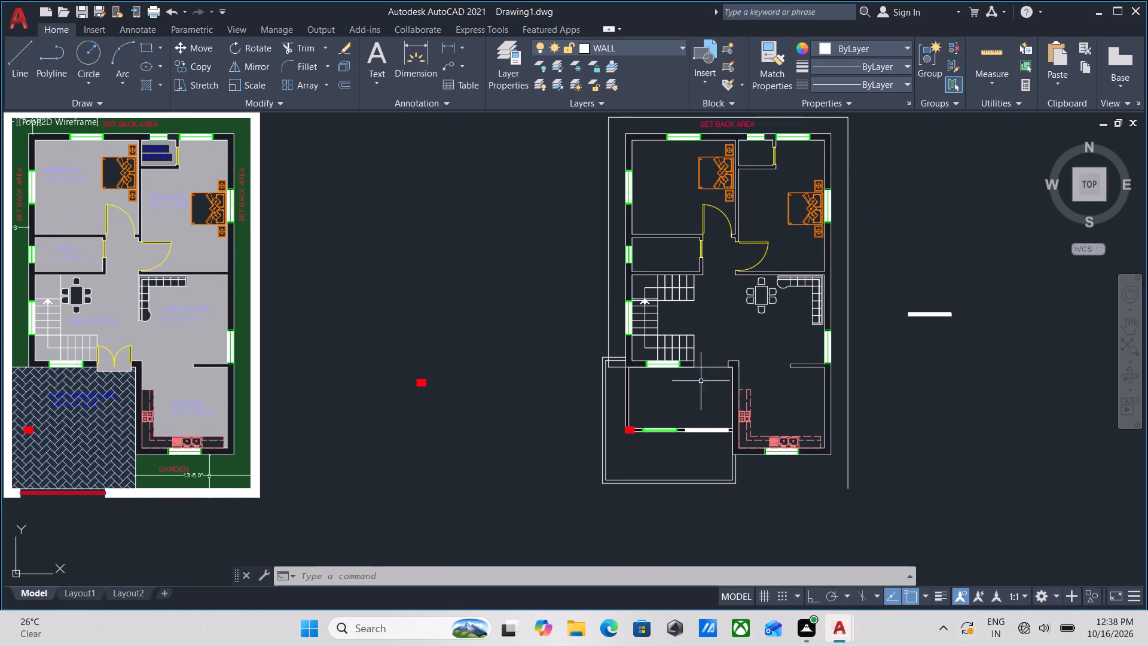
{"action": "middle_click_drag", "start_coordinate": [718, 364], "coordinate": [790, 473]}
Select all text labels similar to the BEDROOM label and start copying them from the start of the upper SET BACK AREA label.
{"action": "scroll", "coordinate": [222, 330], "scroll_direction": "up", "scroll_amount": 2}
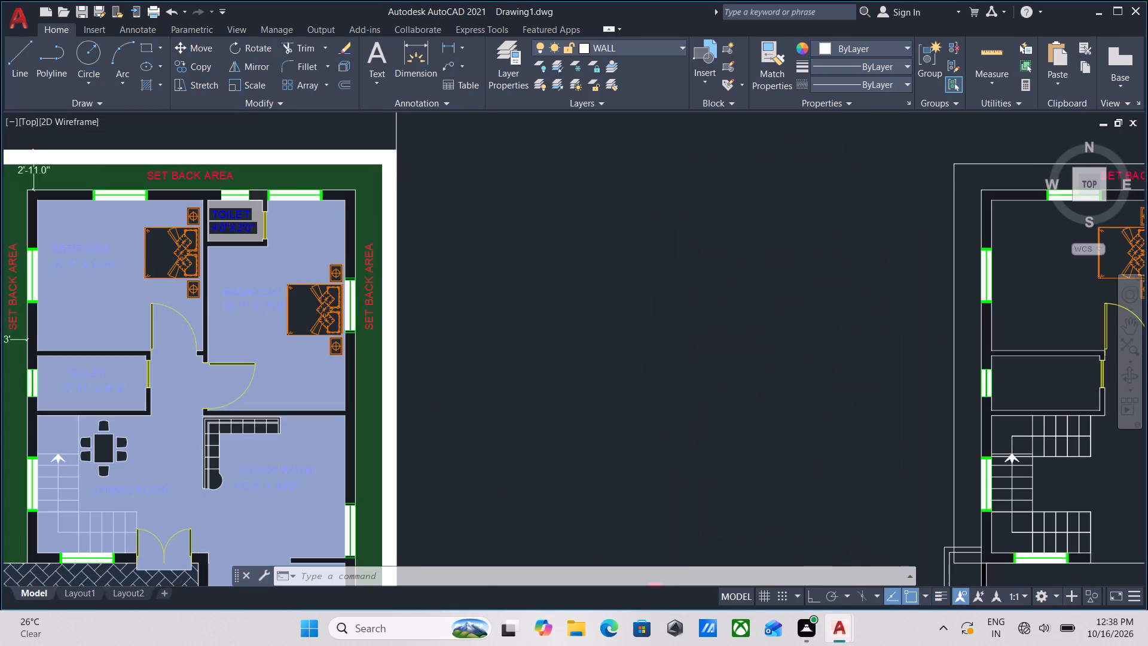
{"action": "left_click", "coordinate": [242, 289]}
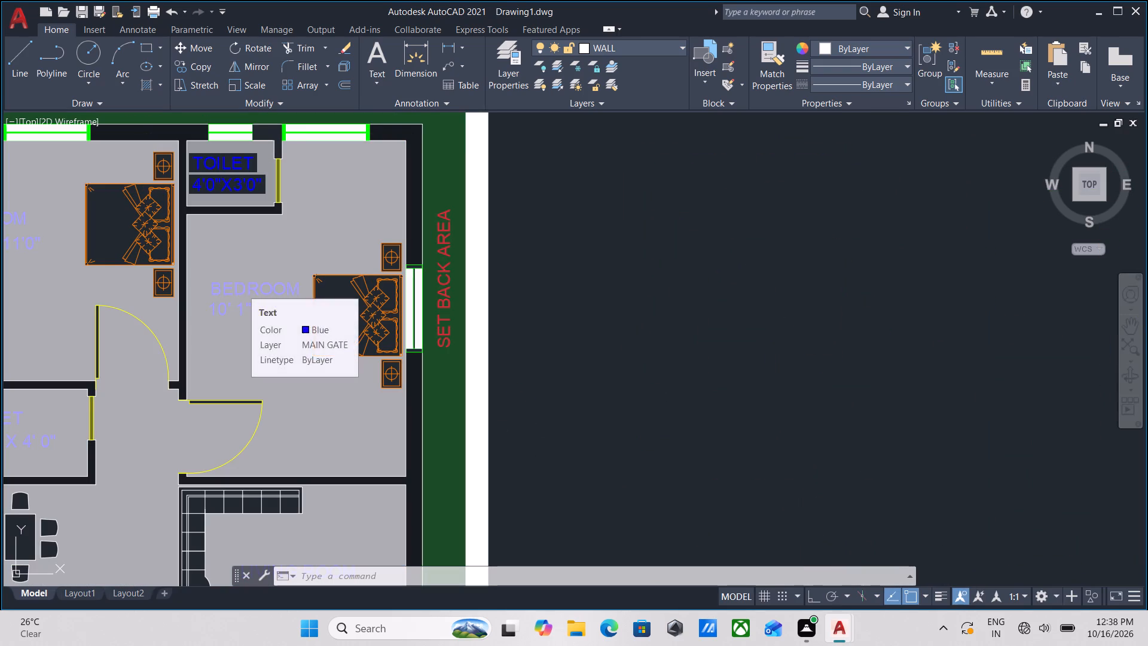
{"action": "right_click", "coordinate": [242, 289]}
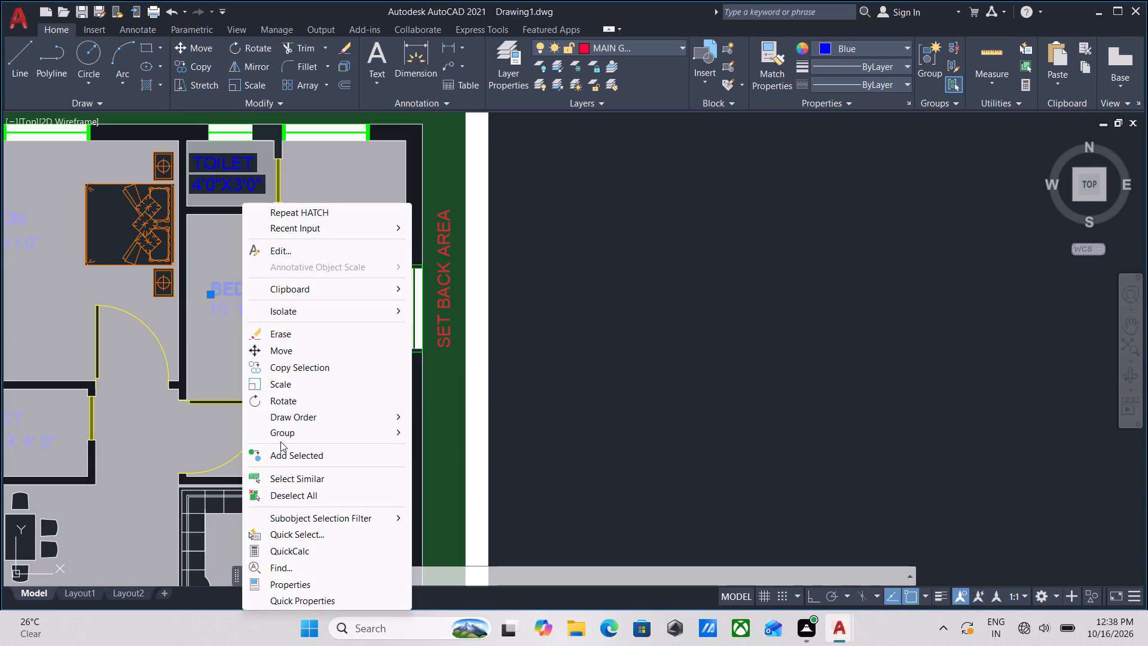
{"action": "left_click", "coordinate": [334, 482]}
{"action": "scroll", "coordinate": [255, 369], "scroll_direction": "down", "scroll_amount": 1}
{"action": "middle_click_drag", "start_coordinate": [255, 369], "coordinate": [443, 404]}
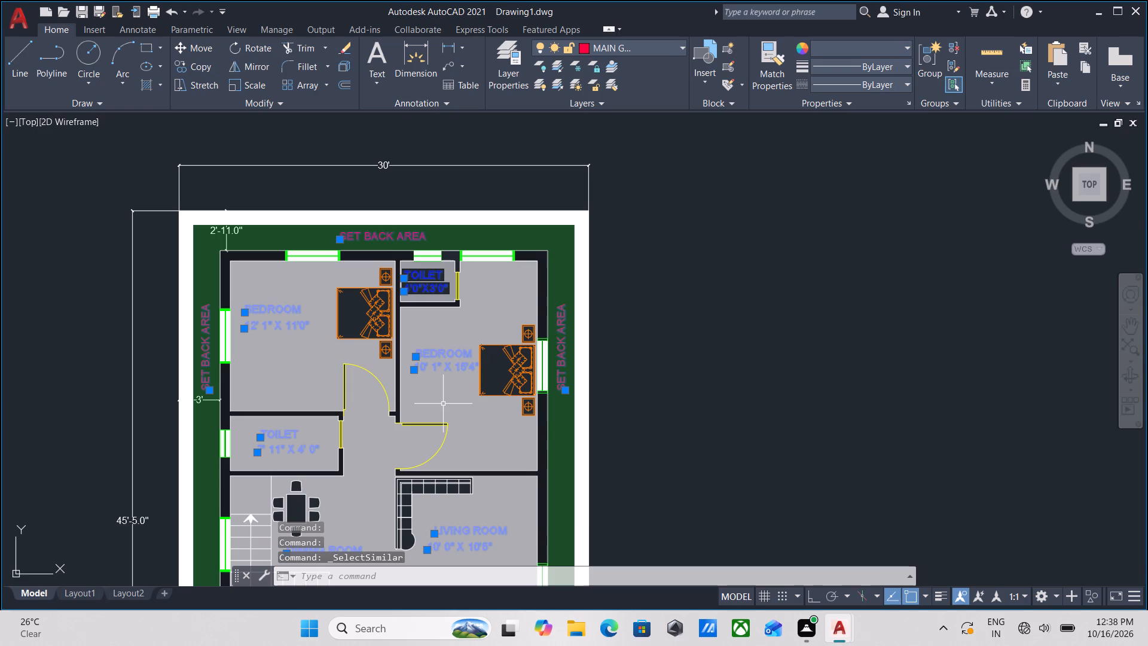
{"action": "type", "text": "CO"}
{"action": "key", "text": "Return"}
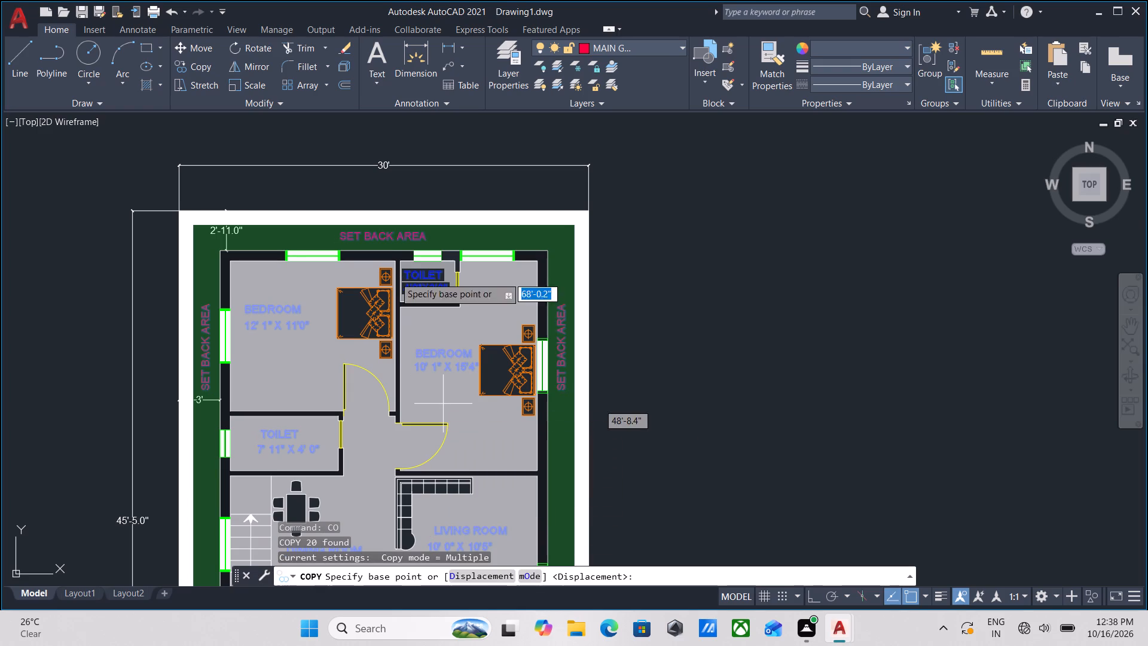
{"action": "left_click", "coordinate": [345, 239]}
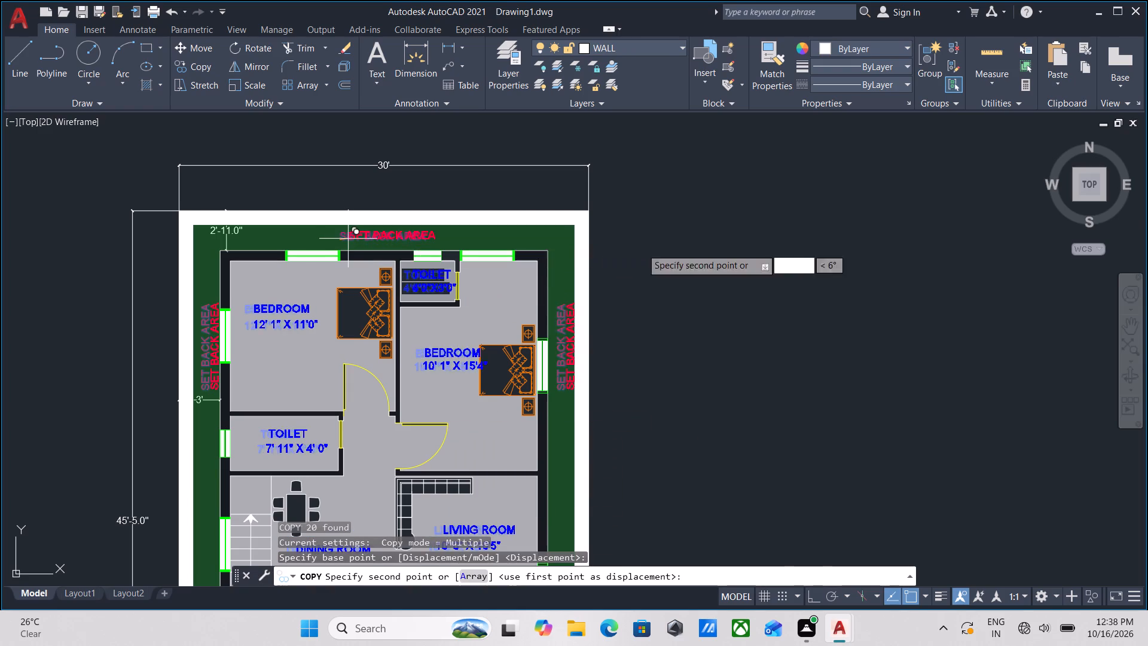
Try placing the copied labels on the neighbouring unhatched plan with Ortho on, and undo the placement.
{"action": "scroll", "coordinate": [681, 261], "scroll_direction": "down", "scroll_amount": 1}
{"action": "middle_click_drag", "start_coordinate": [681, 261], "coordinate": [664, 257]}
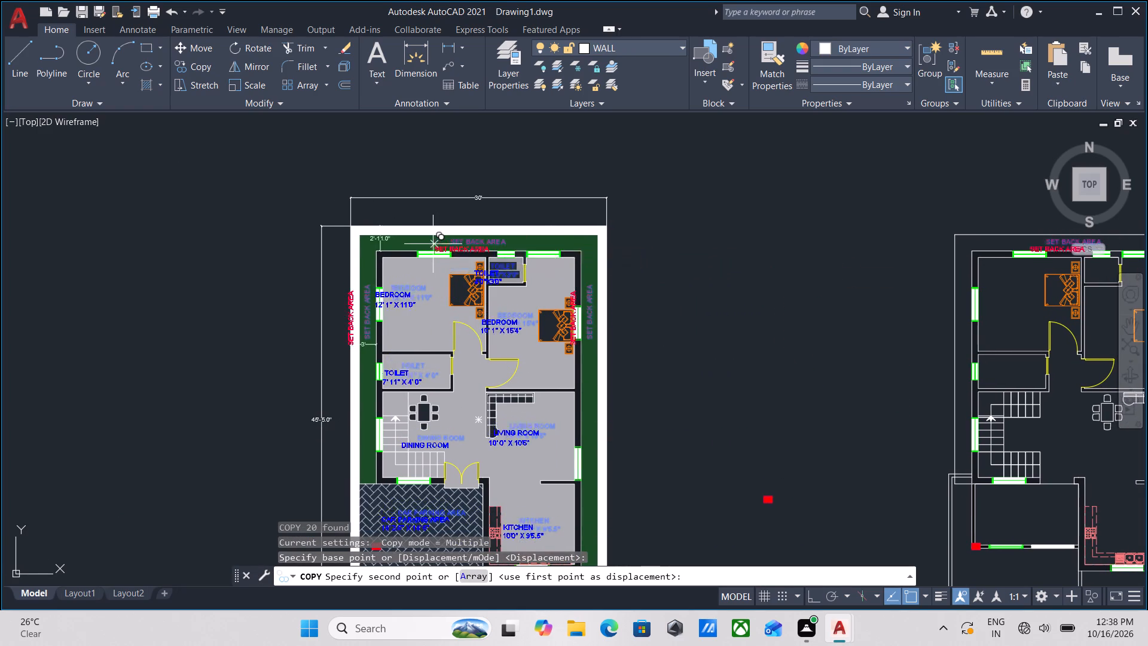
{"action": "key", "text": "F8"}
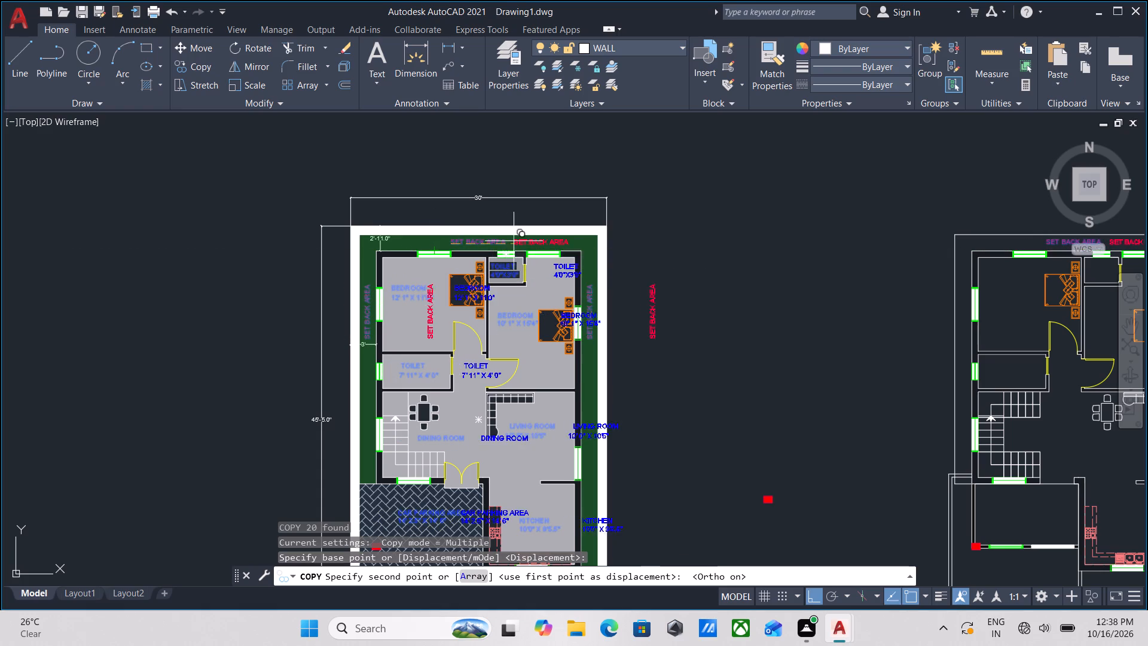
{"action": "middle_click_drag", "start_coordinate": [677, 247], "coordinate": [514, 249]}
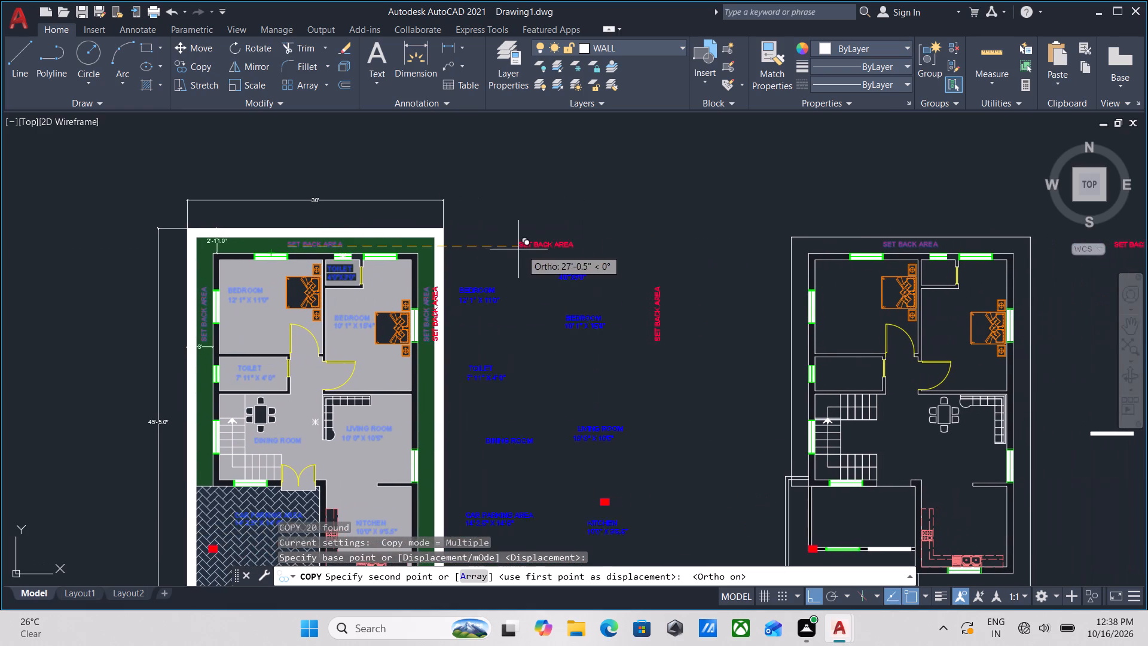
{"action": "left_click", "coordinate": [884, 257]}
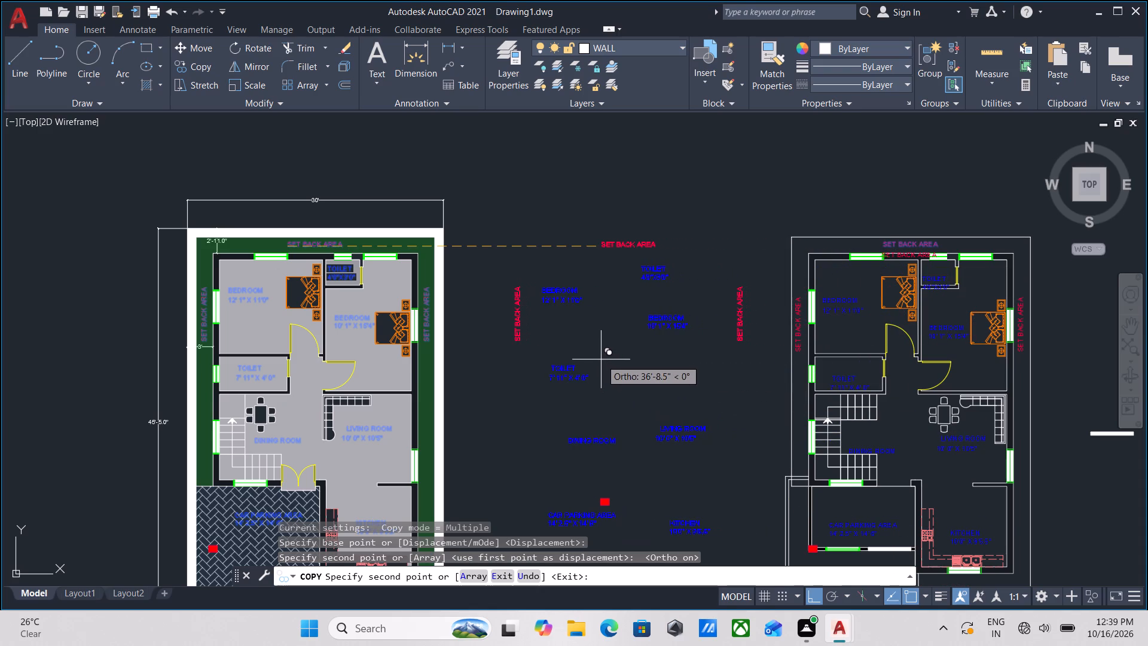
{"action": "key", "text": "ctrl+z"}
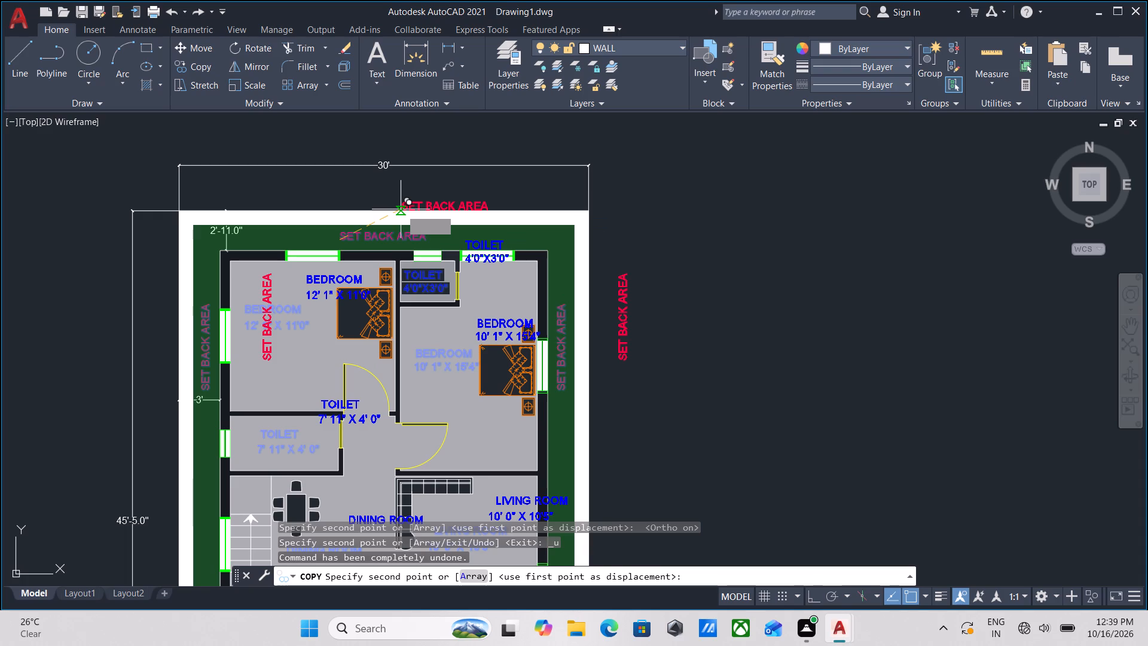
Place the copied labels on the neighbouring unhatched plan with Ortho on, level with the originals and matching their rooms.
{"action": "key", "text": "F8"}
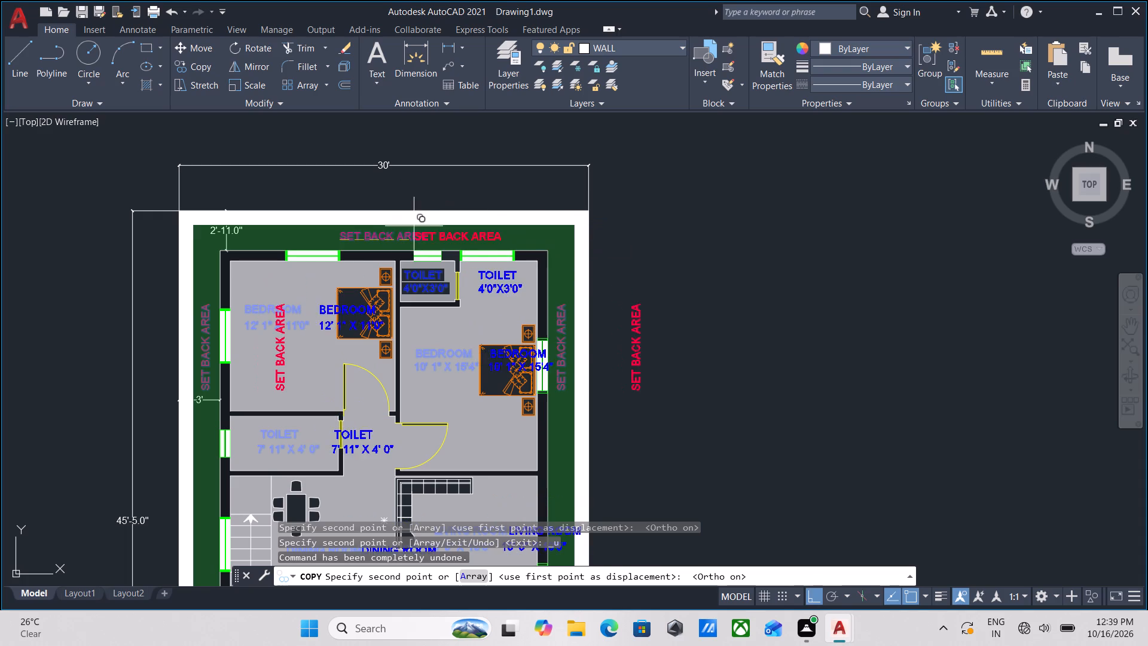
{"action": "middle_click_drag", "start_coordinate": [597, 254], "coordinate": [367, 246]}
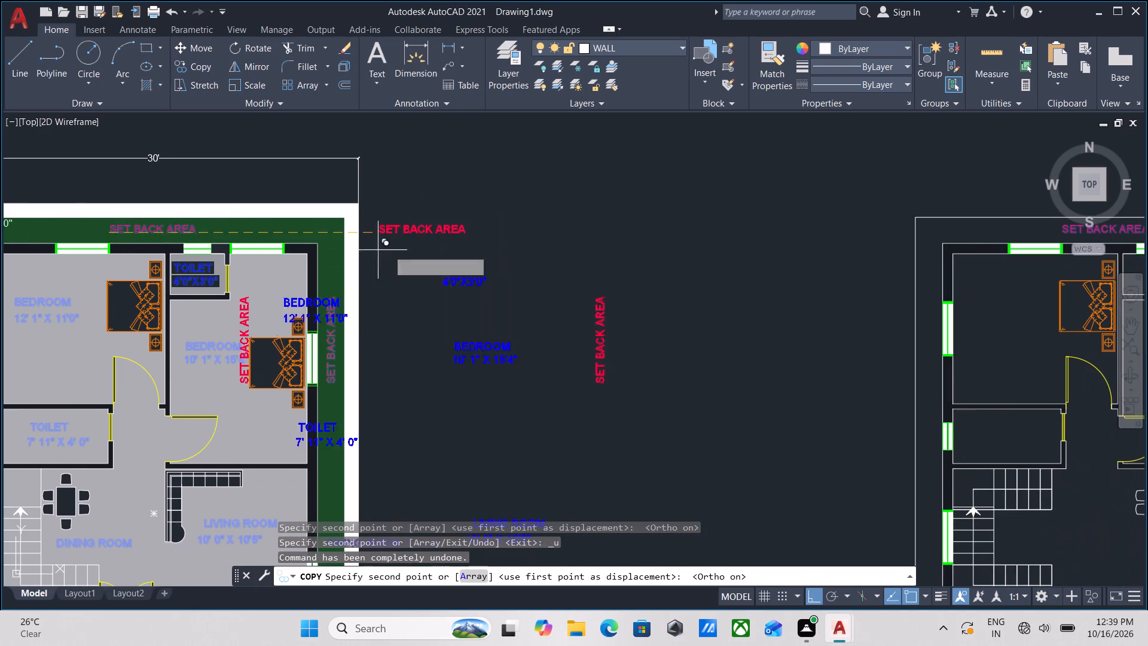
{"action": "middle_click_drag", "start_coordinate": [710, 238], "coordinate": [341, 285]}
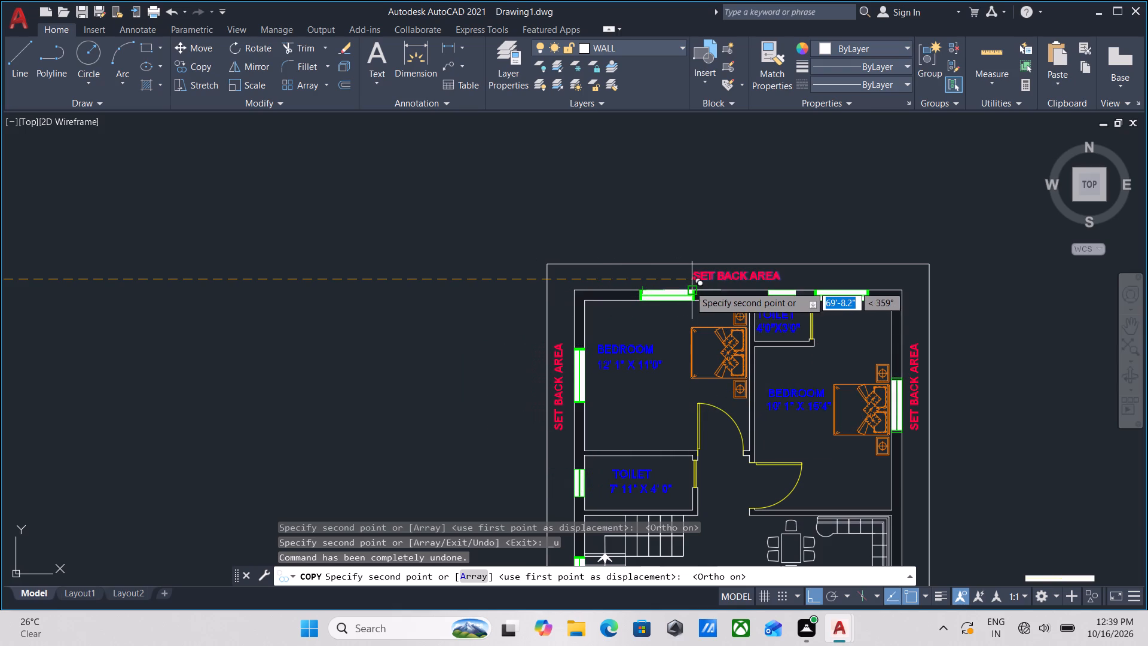
{"action": "scroll", "coordinate": [695, 285], "scroll_direction": "up", "scroll_amount": 2}
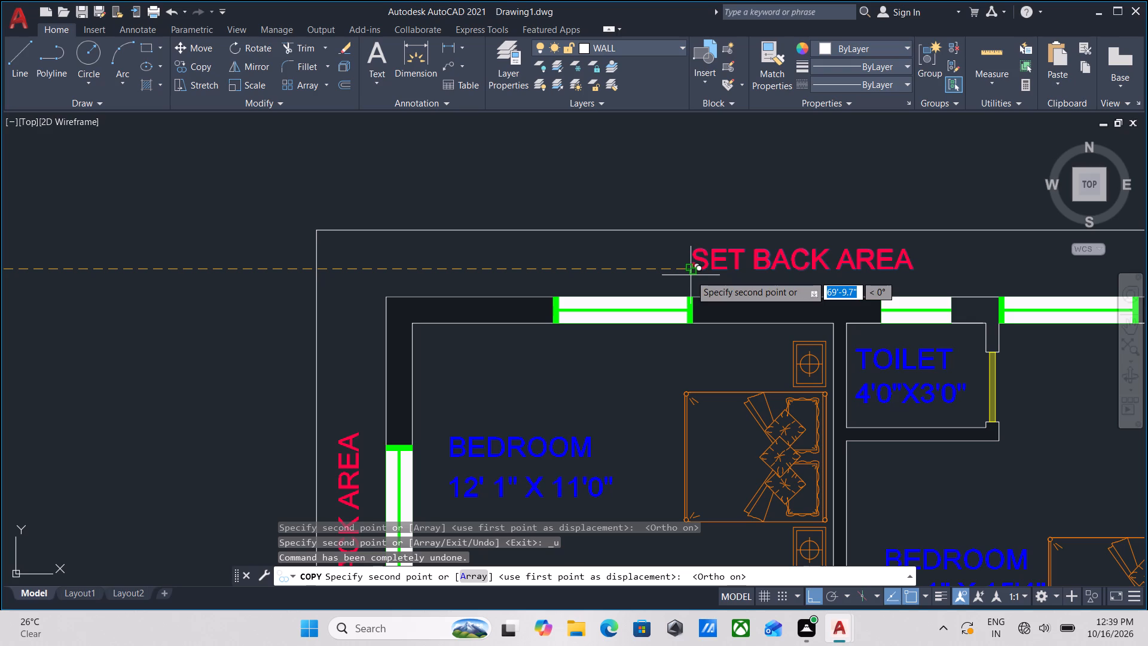
{"action": "left_click", "coordinate": [691, 275]}
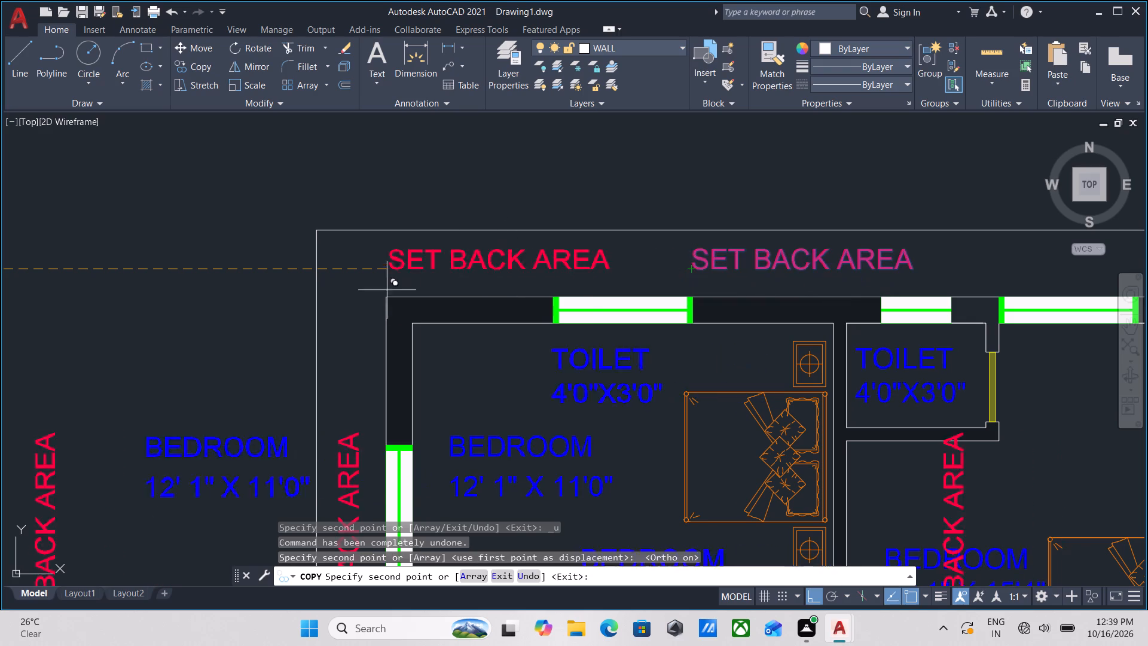
Change the copied CAR PARKING AREA label on the neighbouring unhatched plan to STUDY ROOM.
{"action": "scroll", "coordinate": [381, 294], "scroll_direction": "down", "scroll_amount": 1}
{"action": "middle_click_drag", "start_coordinate": [384, 292], "coordinate": [515, 215]}
{"action": "key", "text": "Escape"}
{"action": "scroll", "coordinate": [518, 215], "scroll_direction": "down", "scroll_amount": 2}
{"action": "middle_click_drag", "start_coordinate": [518, 215], "coordinate": [553, 111]}
{"action": "scroll", "coordinate": [660, 393], "scroll_direction": "up", "scroll_amount": 2}
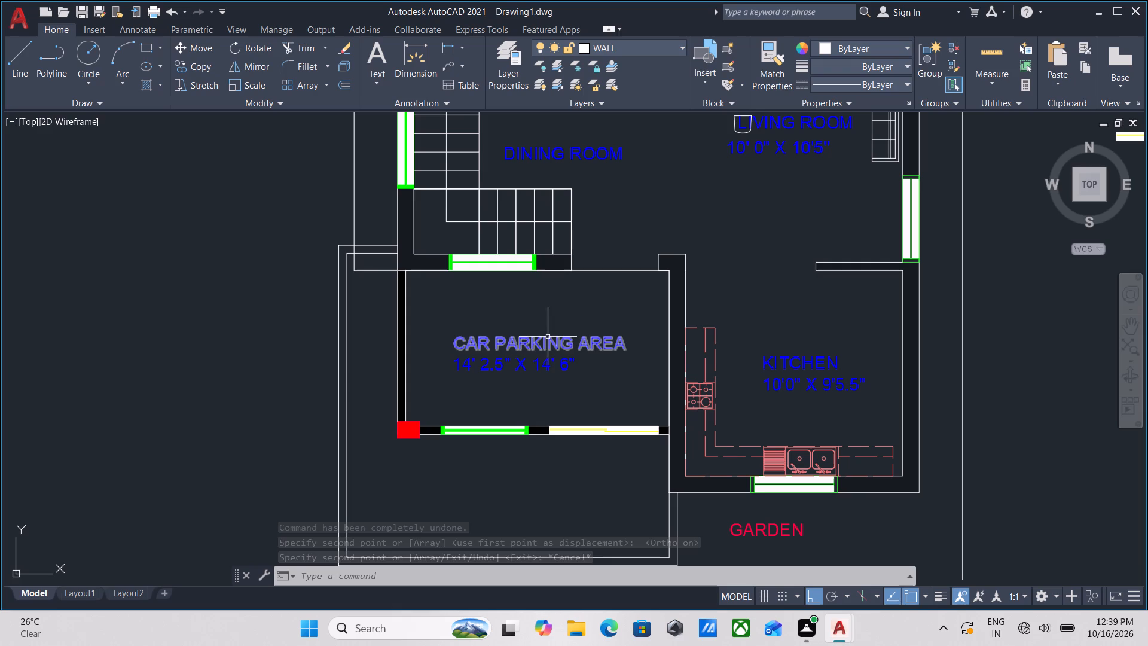
{"action": "double_click", "coordinate": [549, 339]}
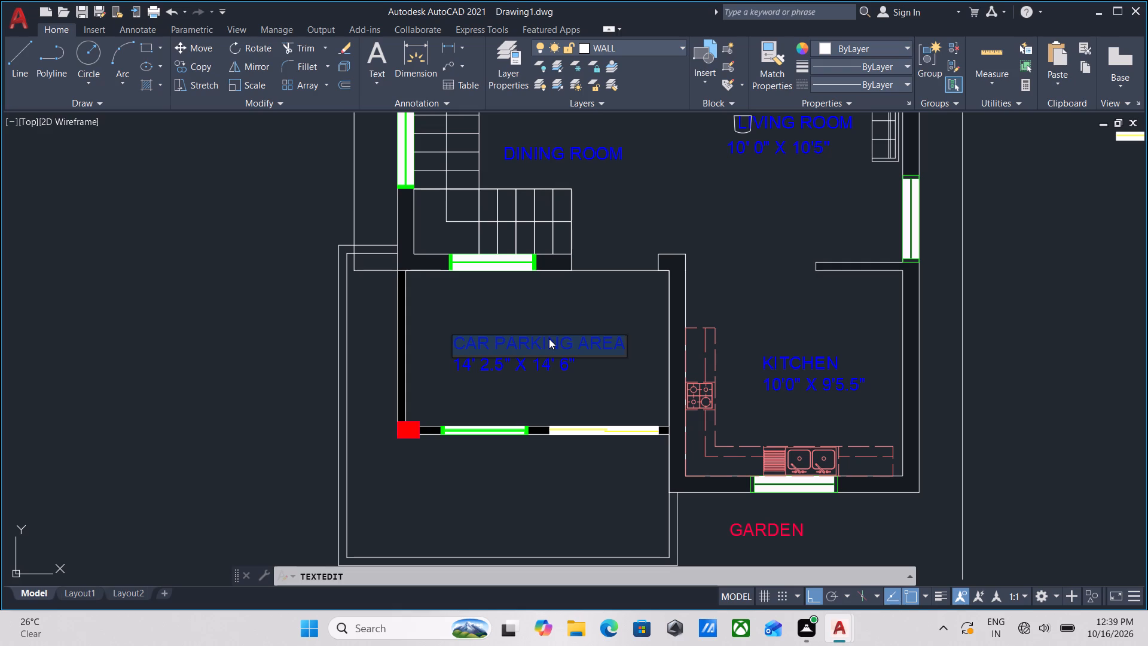
{"action": "type", "text": "STU"}
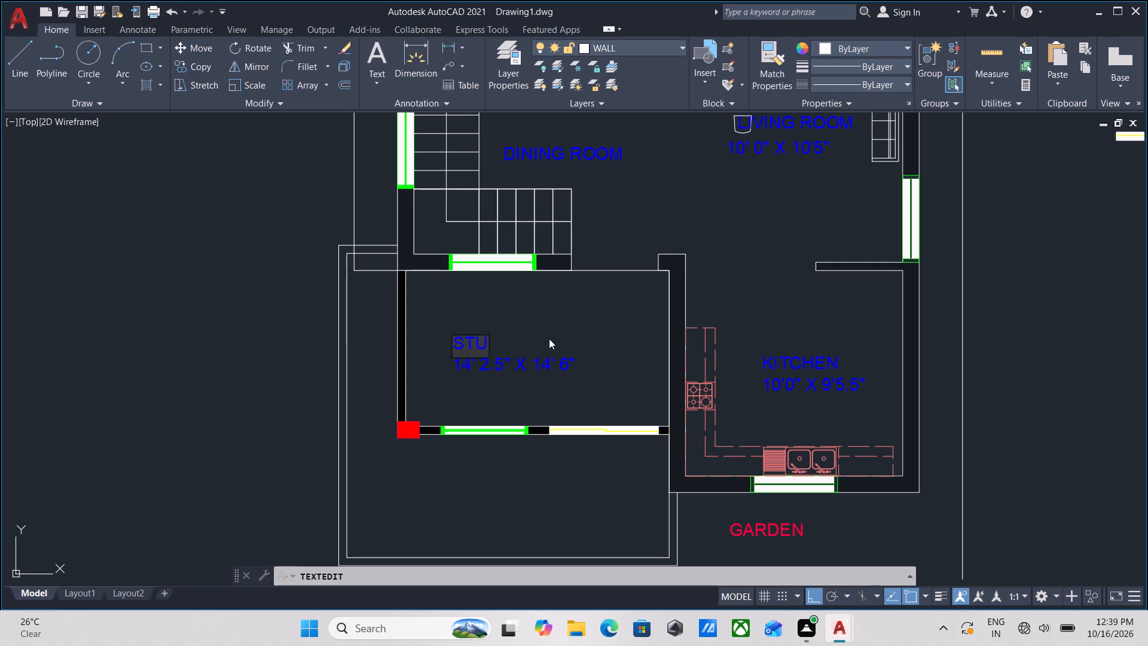
{"action": "type", "text": "DY ROOM"}
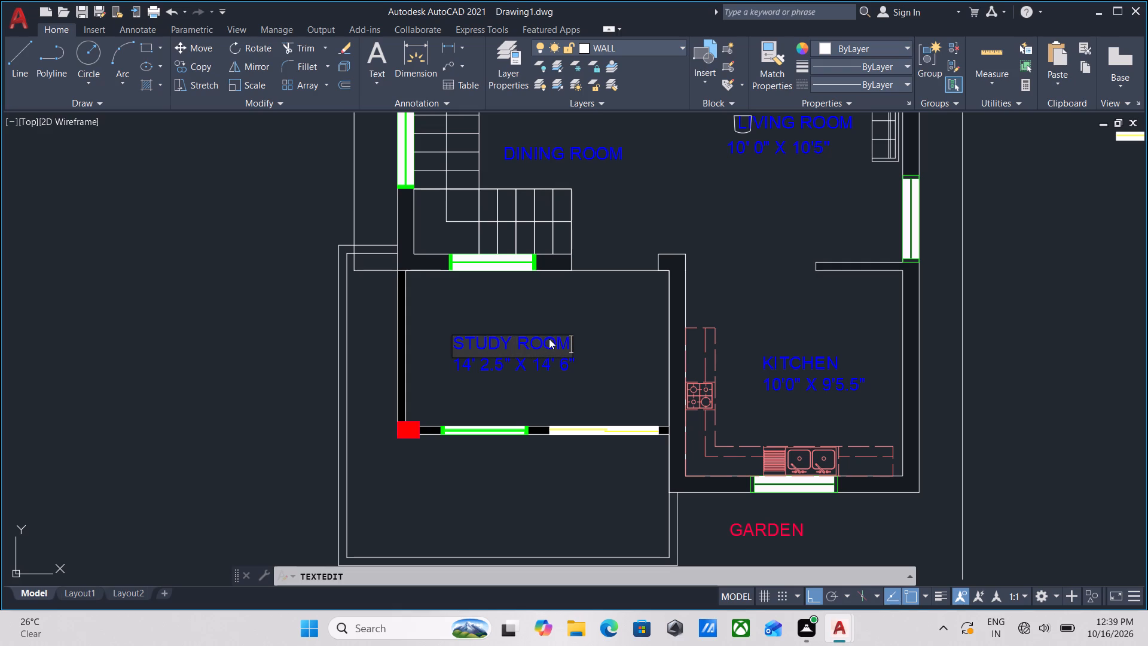
{"action": "key", "text": "Return"}
{"action": "key", "text": "Return"}
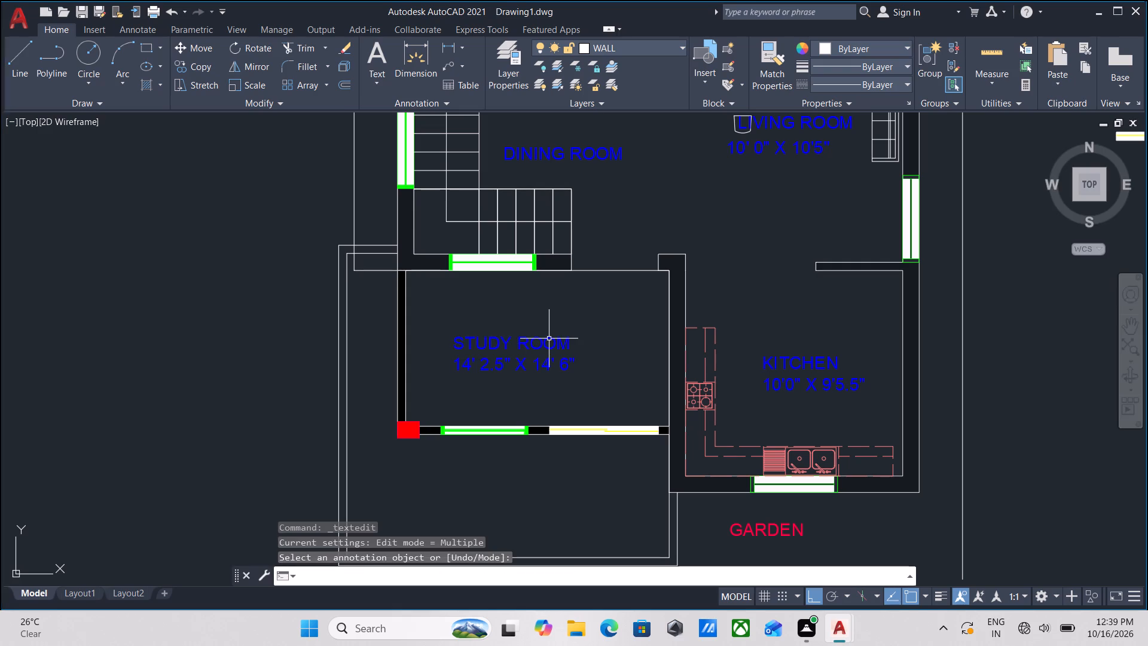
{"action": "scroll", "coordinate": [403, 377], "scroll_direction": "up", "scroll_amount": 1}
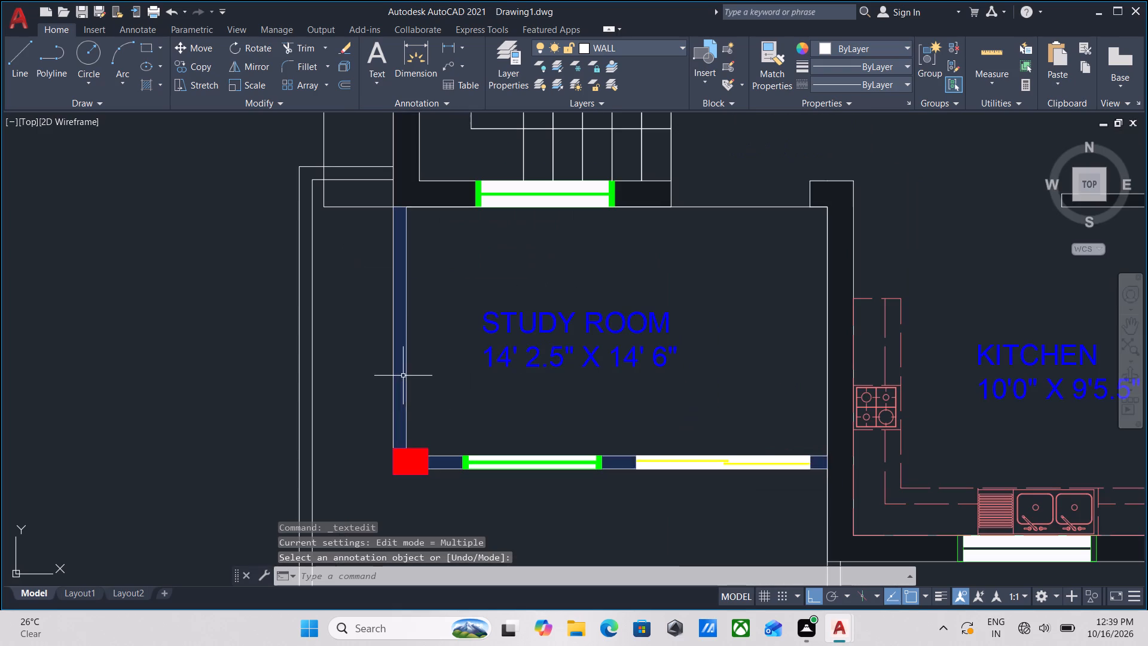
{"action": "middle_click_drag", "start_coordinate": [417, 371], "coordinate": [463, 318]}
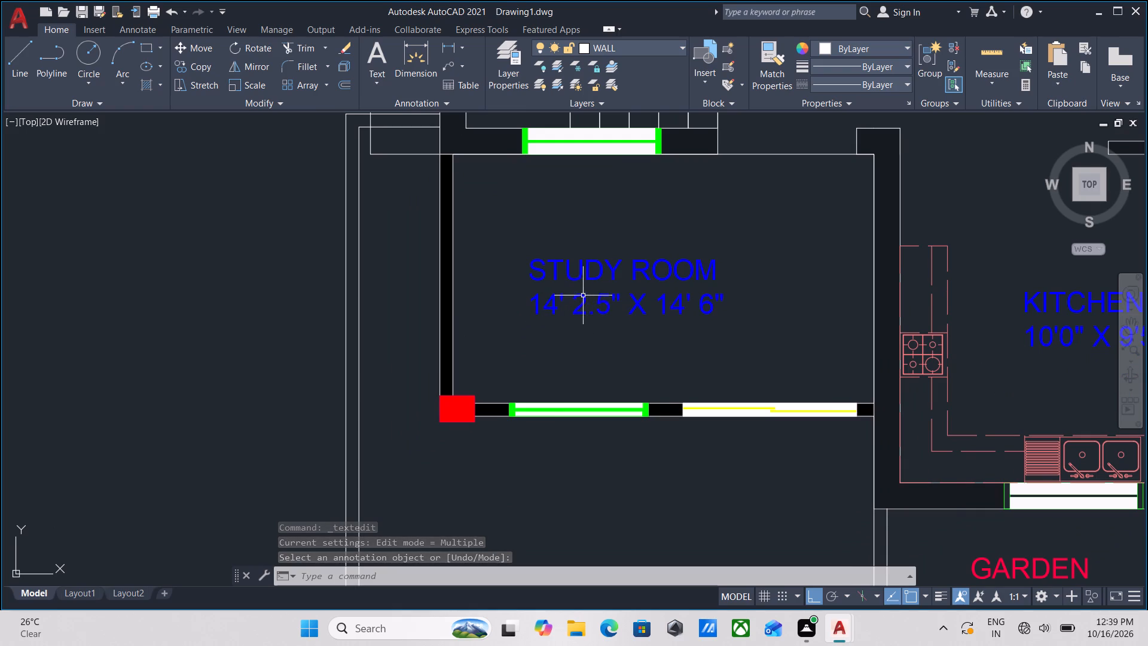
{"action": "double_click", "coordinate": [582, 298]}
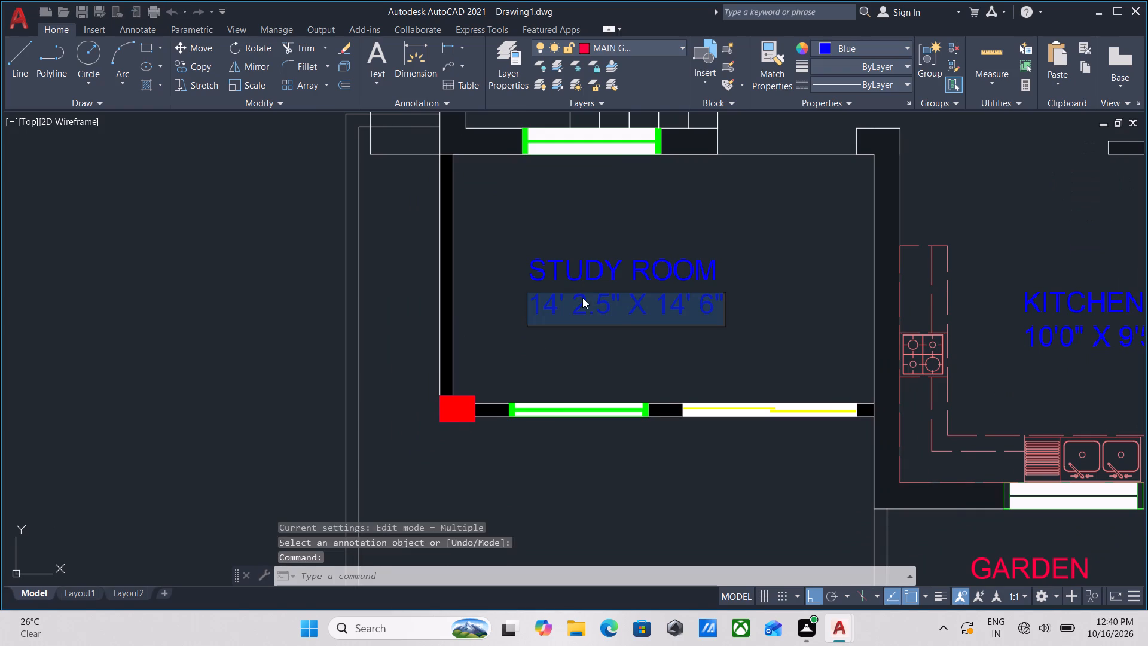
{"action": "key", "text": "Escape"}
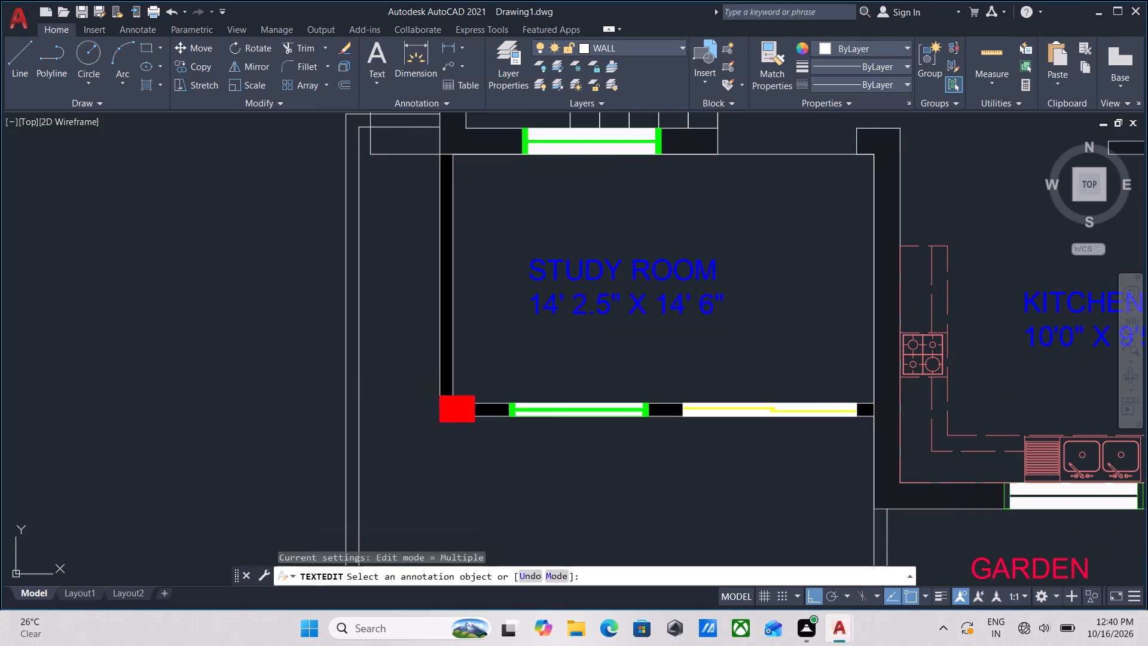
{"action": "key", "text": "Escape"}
Measure the study room's inside width and depth with the quick measuring tool.
{"action": "scroll", "coordinate": [754, 293], "scroll_direction": "up", "scroll_amount": 1}
{"action": "type", "text": "MEA"}
{"action": "key", "text": "Return"}
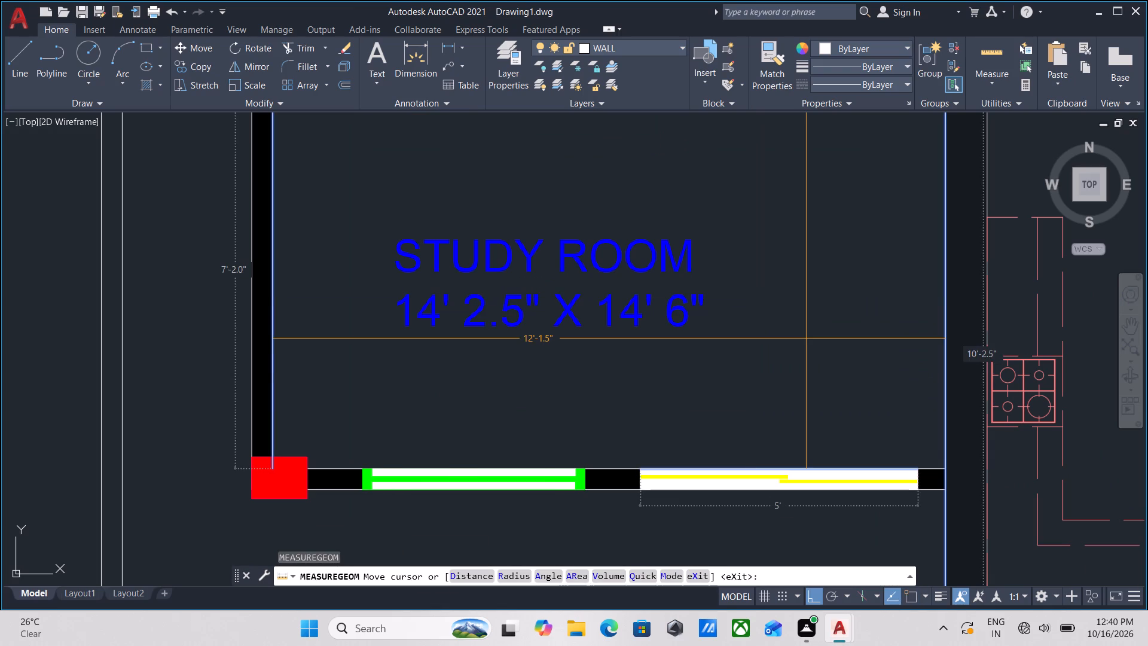
{"action": "scroll", "coordinate": [848, 371], "scroll_direction": "down", "scroll_amount": 2}
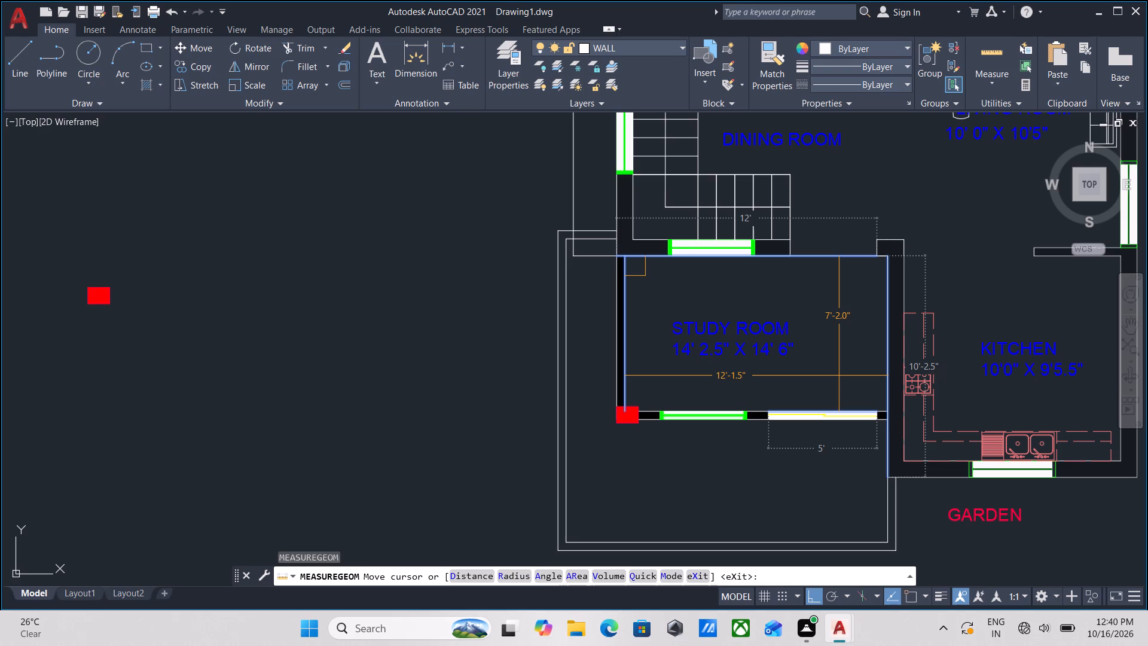
{"action": "key", "text": "Escape"}
{"action": "key", "text": "Escape"}
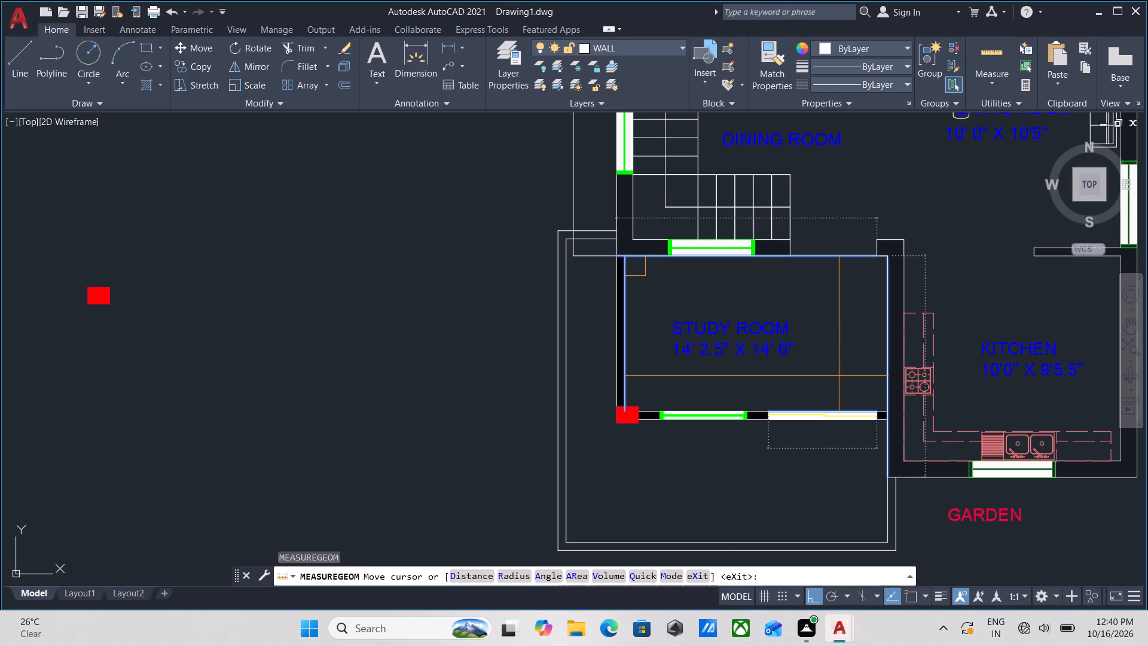
Set the first dimension in the size label under STUDY ROOM to 12' 1.5".
{"action": "scroll", "coordinate": [640, 345], "scroll_direction": "up", "scroll_amount": 2}
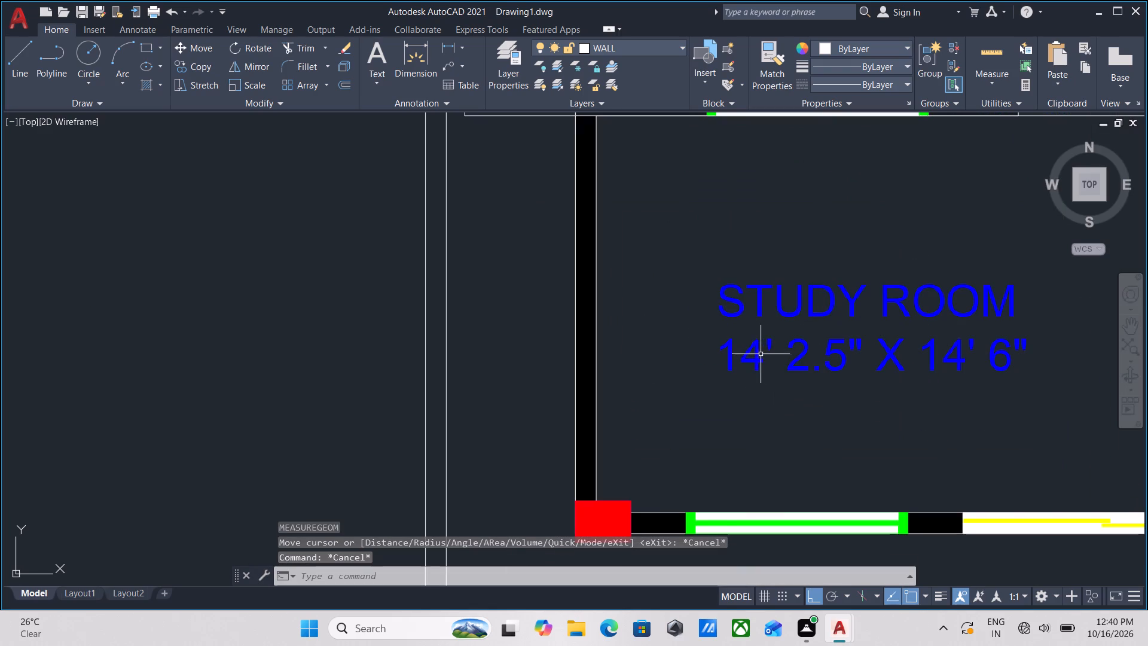
{"action": "triple_click", "coordinate": [755, 361]}
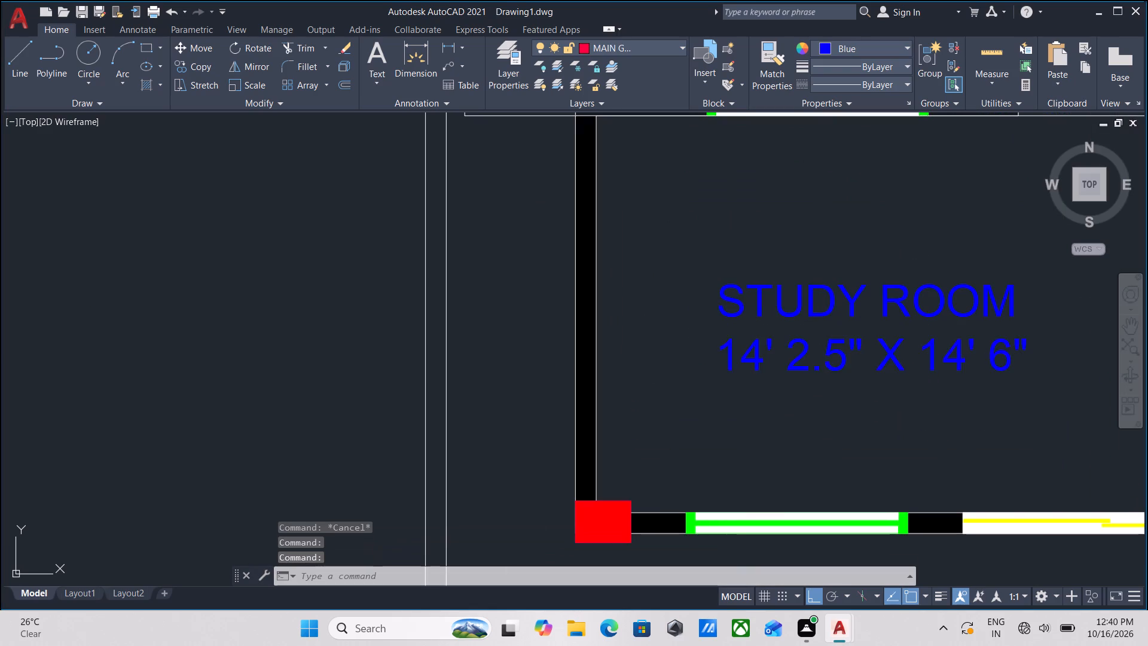
{"action": "left_click", "coordinate": [831, 353]}
{"action": "left_click", "coordinate": [843, 351]}
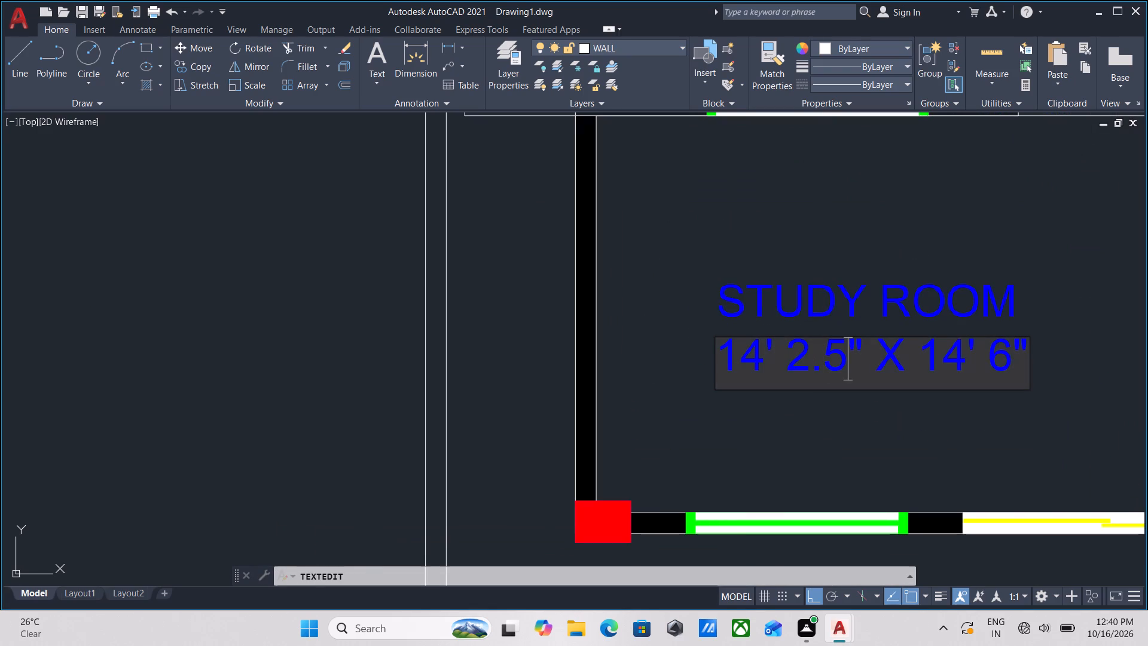
{"action": "left_click", "coordinate": [771, 358]}
{"action": "left_click", "coordinate": [765, 359]}
{"action": "key", "text": "BackSpace"}
{"action": "key", "text": "2"}
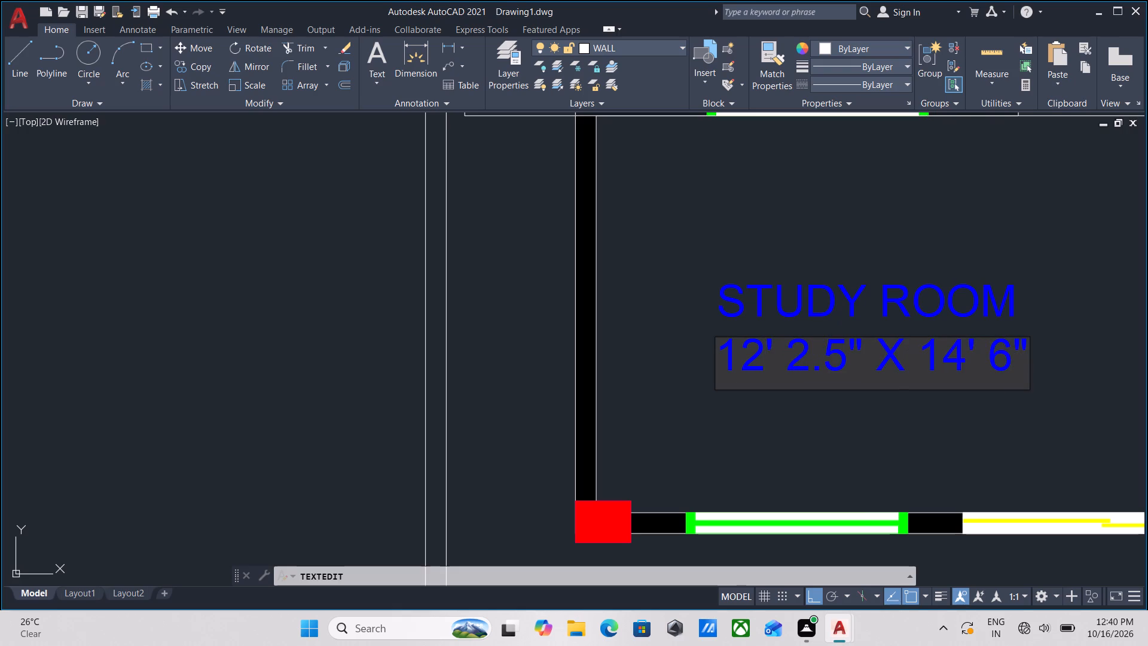
{"action": "left_click", "coordinate": [803, 365]}
{"action": "key", "text": "BackSpace"}
{"action": "key", "text": "1"}
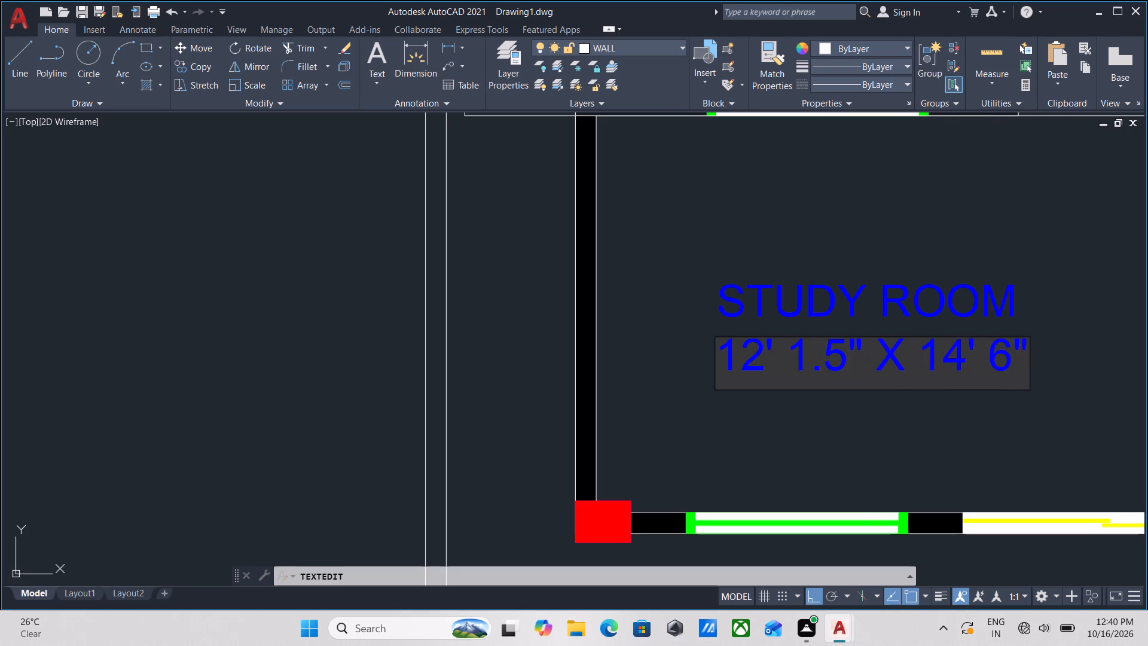
Set the second dimension in the study room's size label to 7' 2.0" and finish the text edit.
{"action": "left_click", "coordinate": [961, 358]}
{"action": "key", "text": "BackSpace"}
{"action": "key", "text": "BackSpace"}
{"action": "key", "text": "7"}
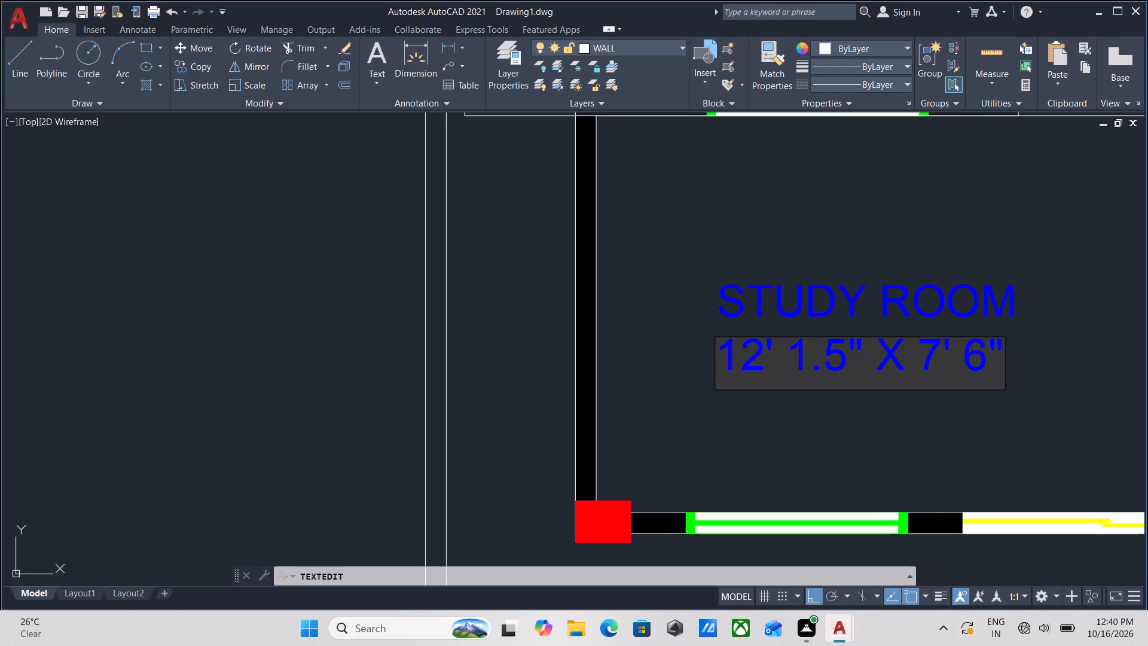
{"action": "left_click", "coordinate": [963, 360]}
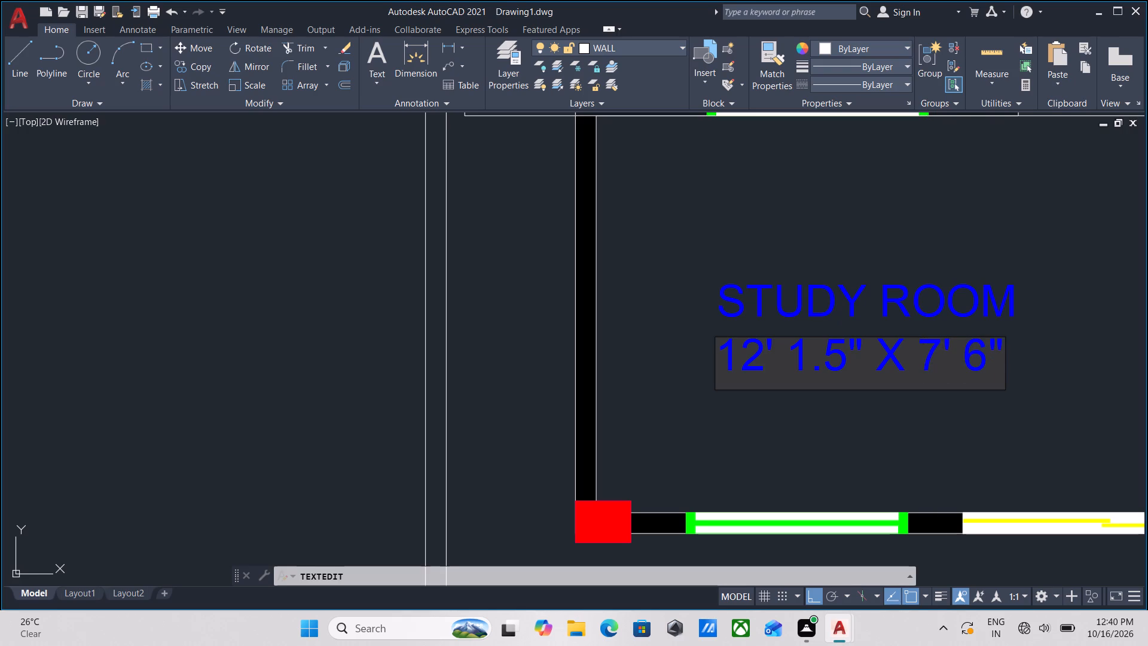
{"action": "left_click", "coordinate": [985, 354]}
{"action": "key", "text": "BackSpace"}
{"action": "type", "text": "20"}
{"action": "key", "text": "BackSpace"}
{"action": "key", "text": "period"}
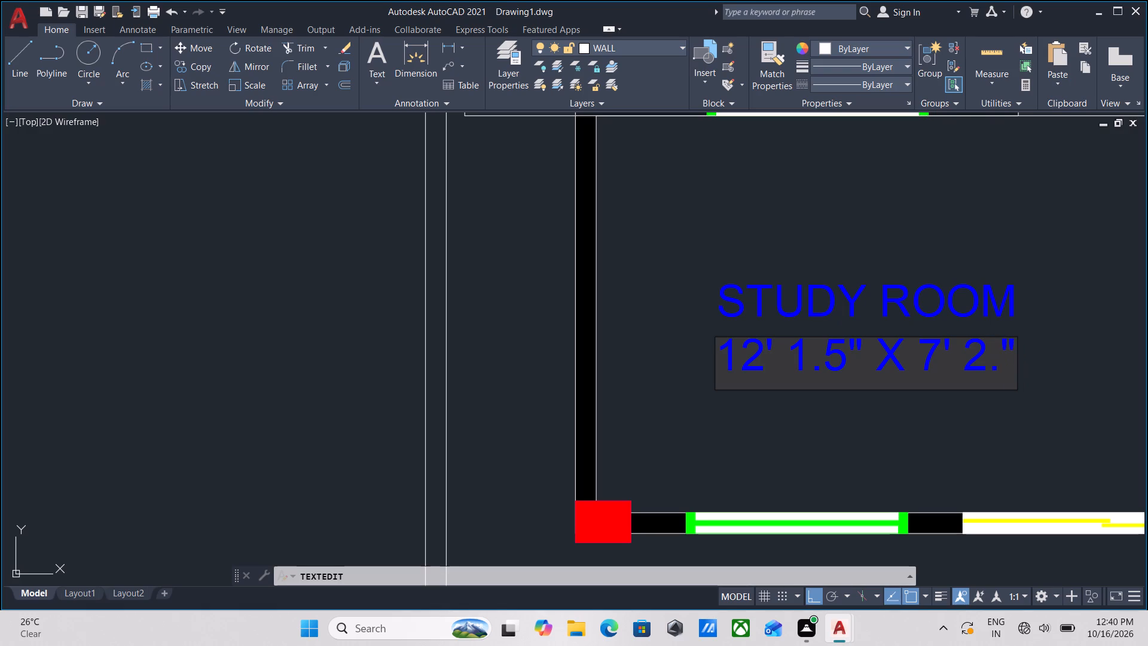
{"action": "key", "text": "0"}
{"action": "key", "text": "Return"}
{"action": "key", "text": "Return"}
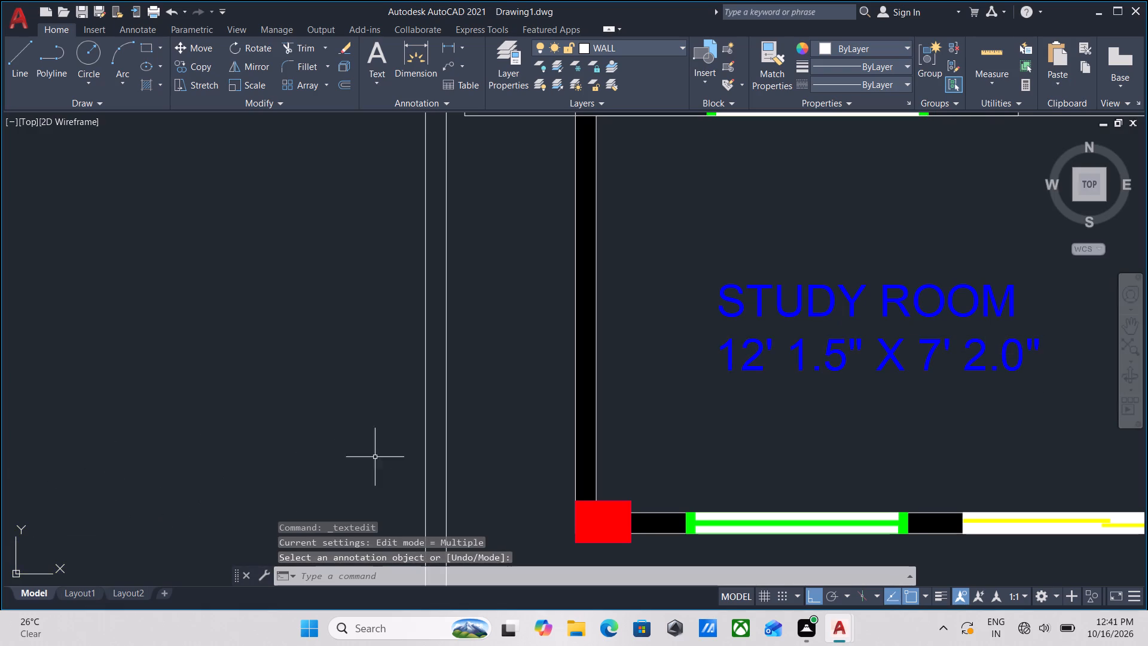
Examine the study room, its outer boundary lines and the rest of the unhatched plan against the hatched first plan.
{"action": "scroll", "coordinate": [488, 353], "scroll_direction": "down", "scroll_amount": 2}
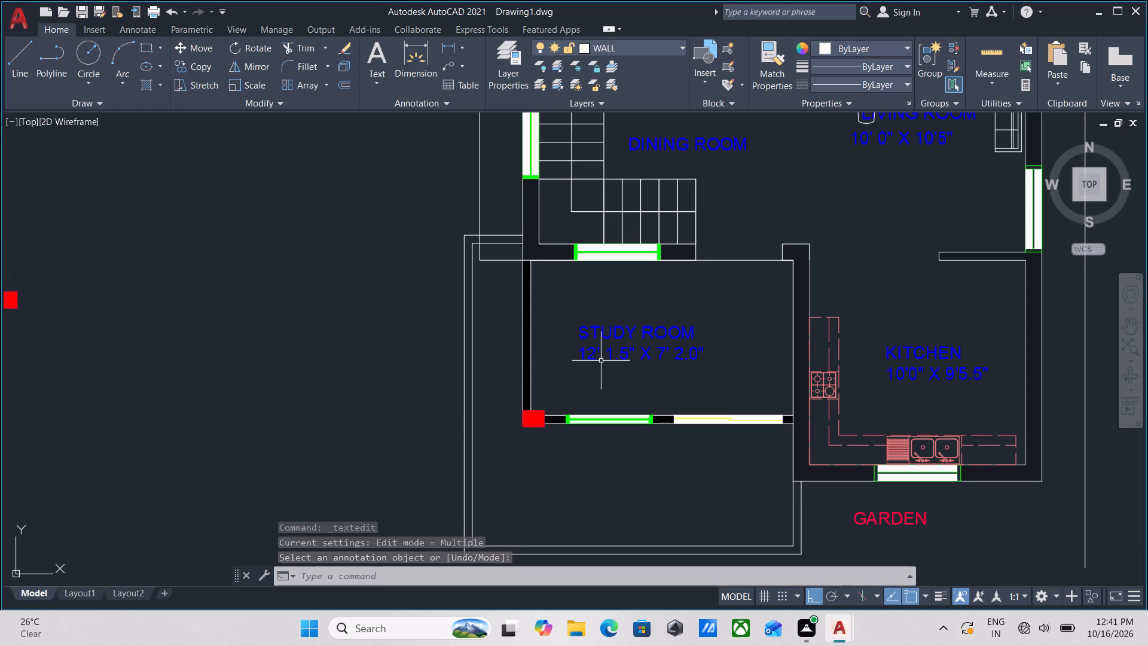
{"action": "scroll", "coordinate": [609, 361], "scroll_direction": "down", "scroll_amount": 1}
{"action": "scroll", "coordinate": [619, 368], "scroll_direction": "up", "scroll_amount": 1}
{"action": "scroll", "coordinate": [637, 365], "scroll_direction": "down", "scroll_amount": 1}
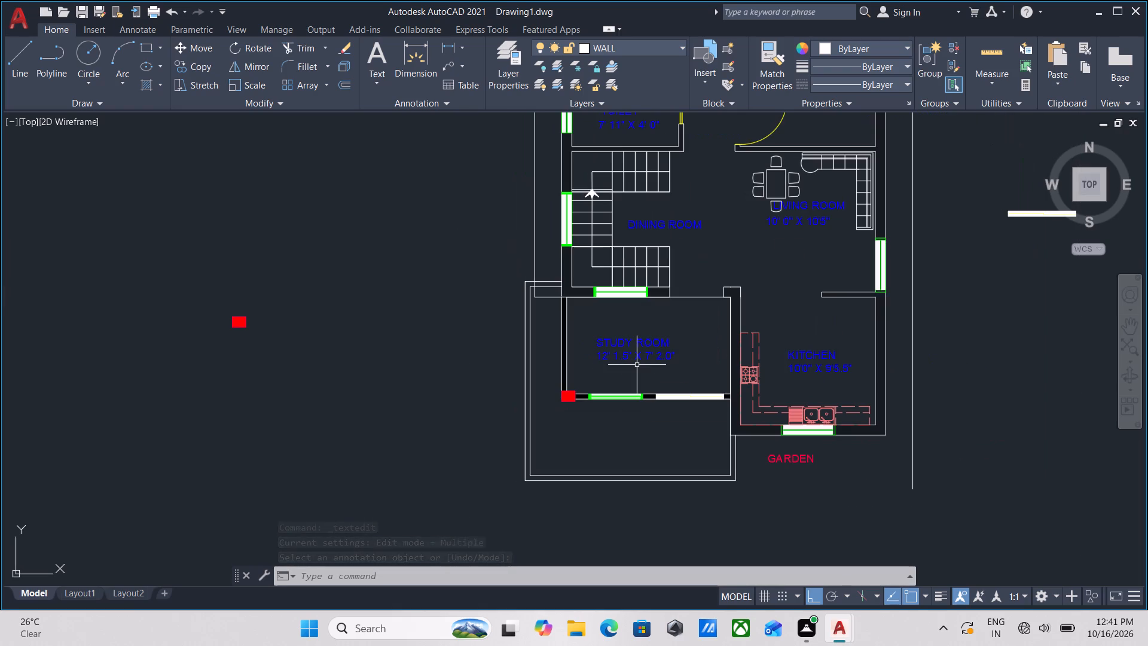
{"action": "middle_click_drag", "start_coordinate": [637, 365], "coordinate": [633, 434]}
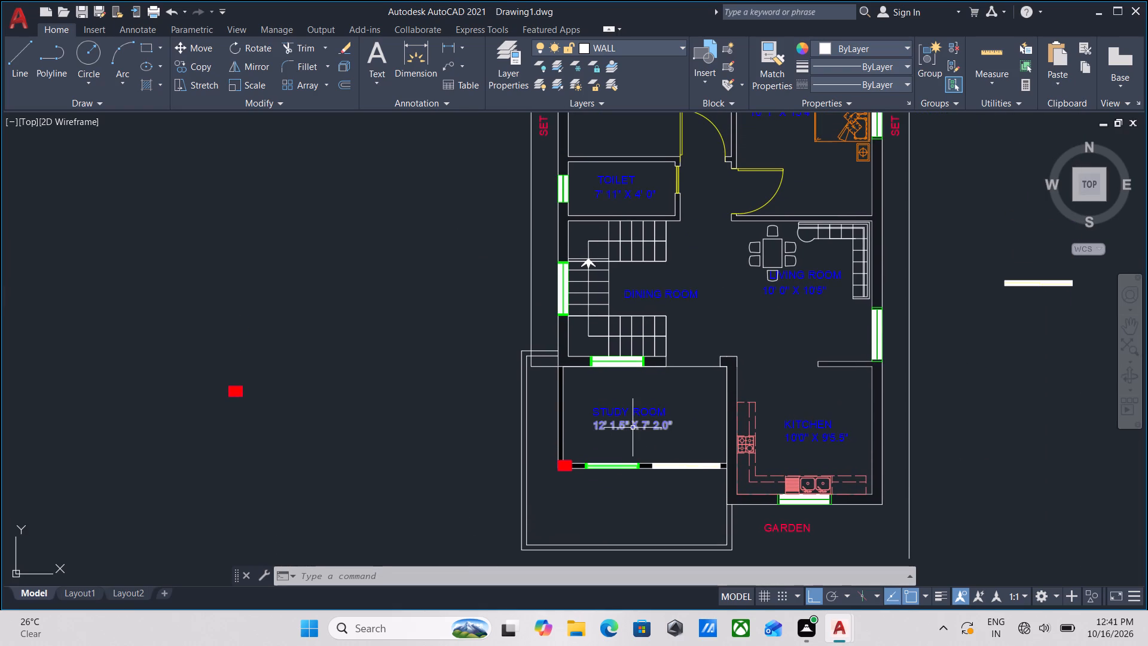
{"action": "scroll", "coordinate": [575, 427], "scroll_direction": "up", "scroll_amount": 3}
{"action": "middle_click_drag", "start_coordinate": [575, 427], "coordinate": [585, 327]}
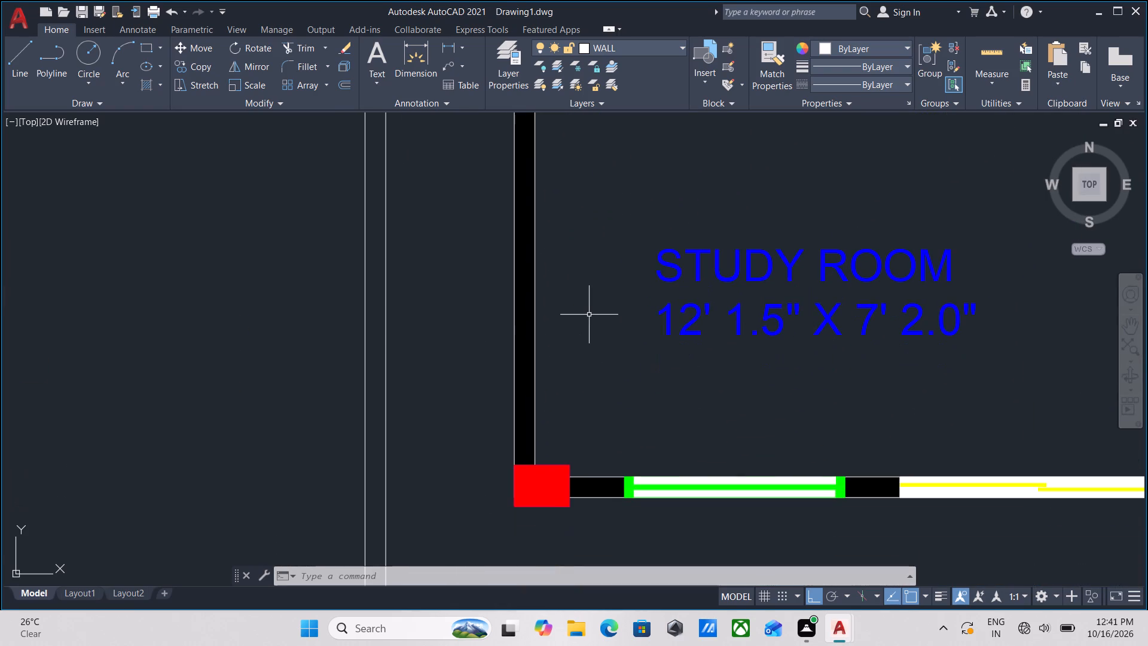
{"action": "scroll", "coordinate": [589, 315], "scroll_direction": "down", "scroll_amount": 3}
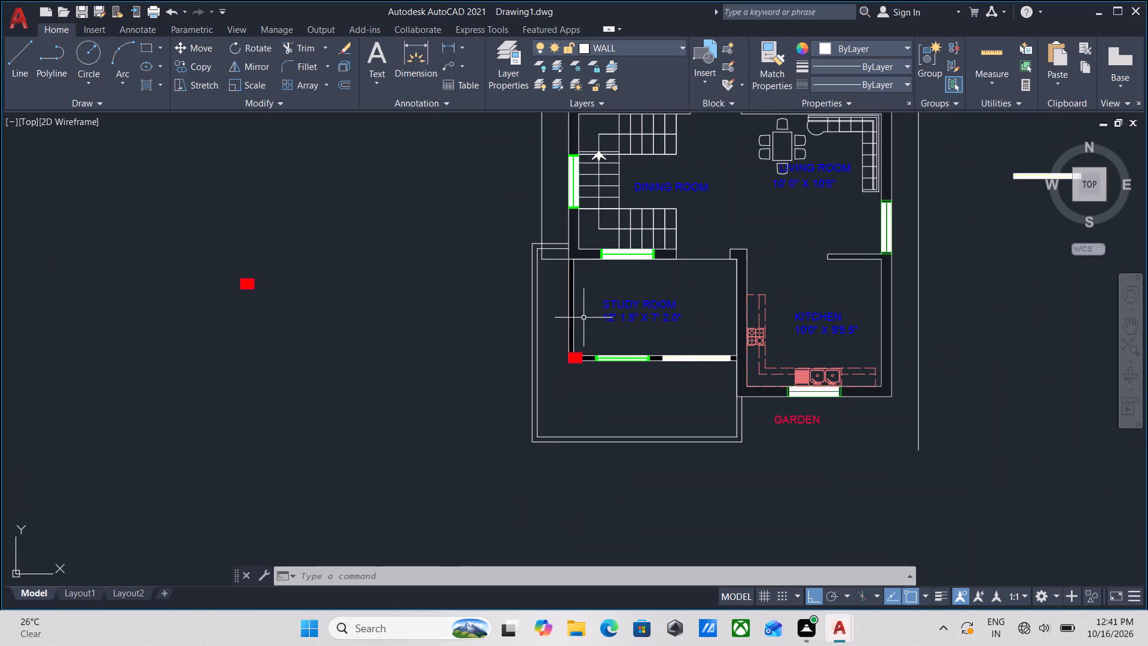
{"action": "middle_click_drag", "start_coordinate": [556, 320], "coordinate": [546, 395]}
{"action": "scroll", "coordinate": [514, 392], "scroll_direction": "up", "scroll_amount": 2}
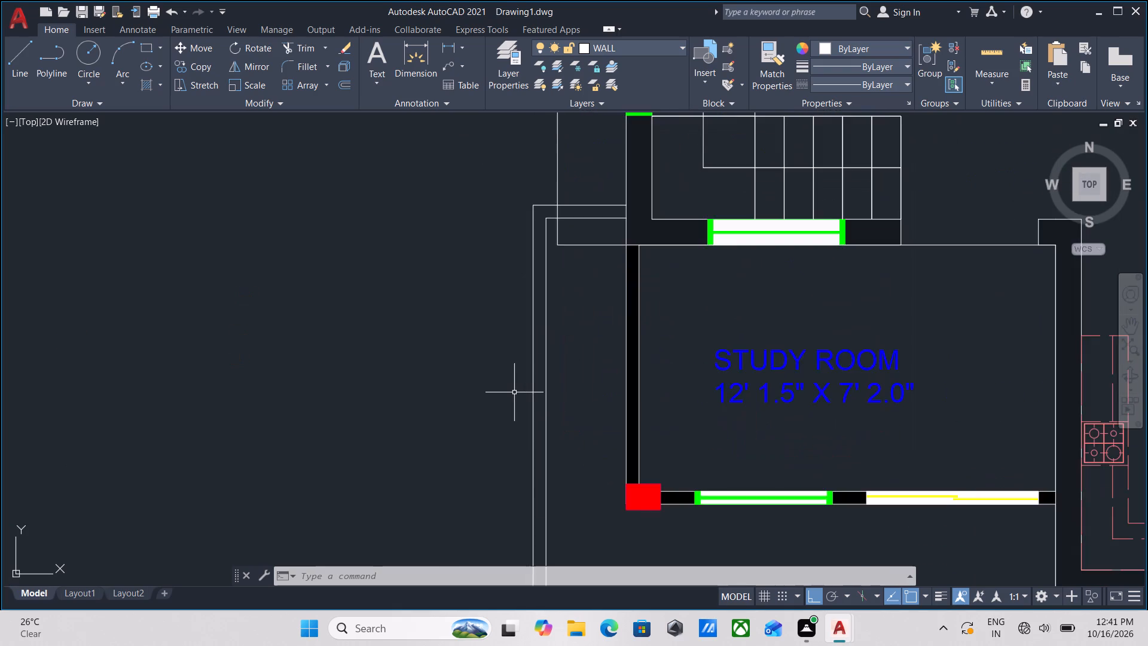
{"action": "scroll", "coordinate": [514, 392], "scroll_direction": "down", "scroll_amount": 1}
{"action": "middle_click_drag", "start_coordinate": [517, 392], "coordinate": [535, 492]}
{"action": "scroll", "coordinate": [569, 423], "scroll_direction": "down", "scroll_amount": 2}
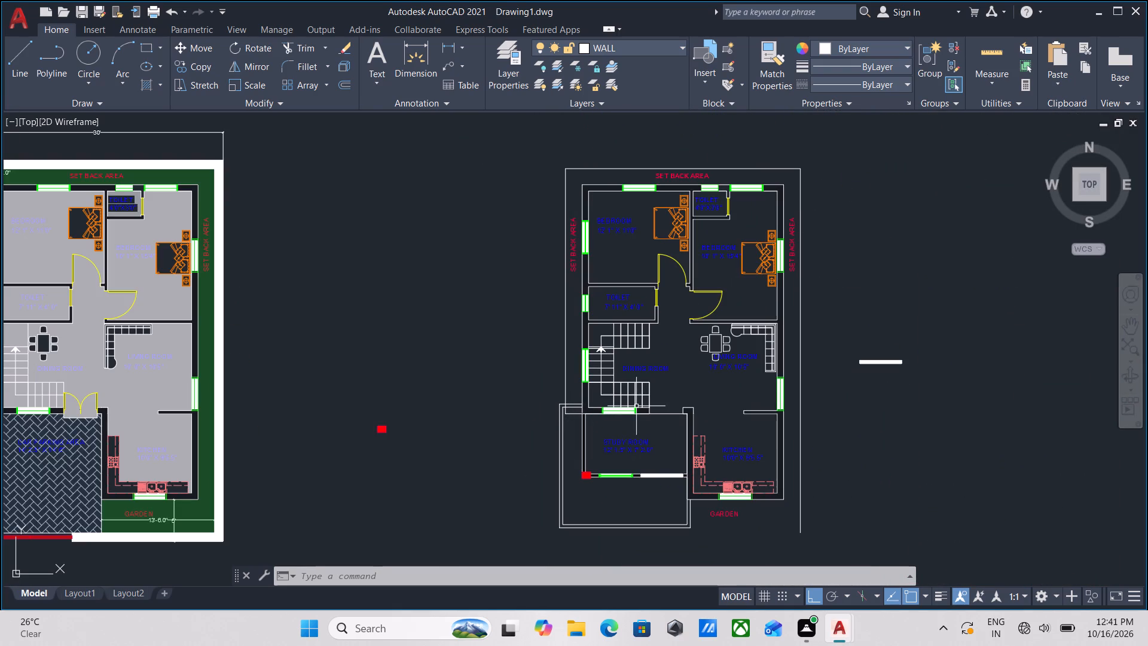
{"action": "scroll", "coordinate": [563, 457], "scroll_direction": "up", "scroll_amount": 4}
{"action": "middle_click_drag", "start_coordinate": [565, 420], "coordinate": [567, 401]}
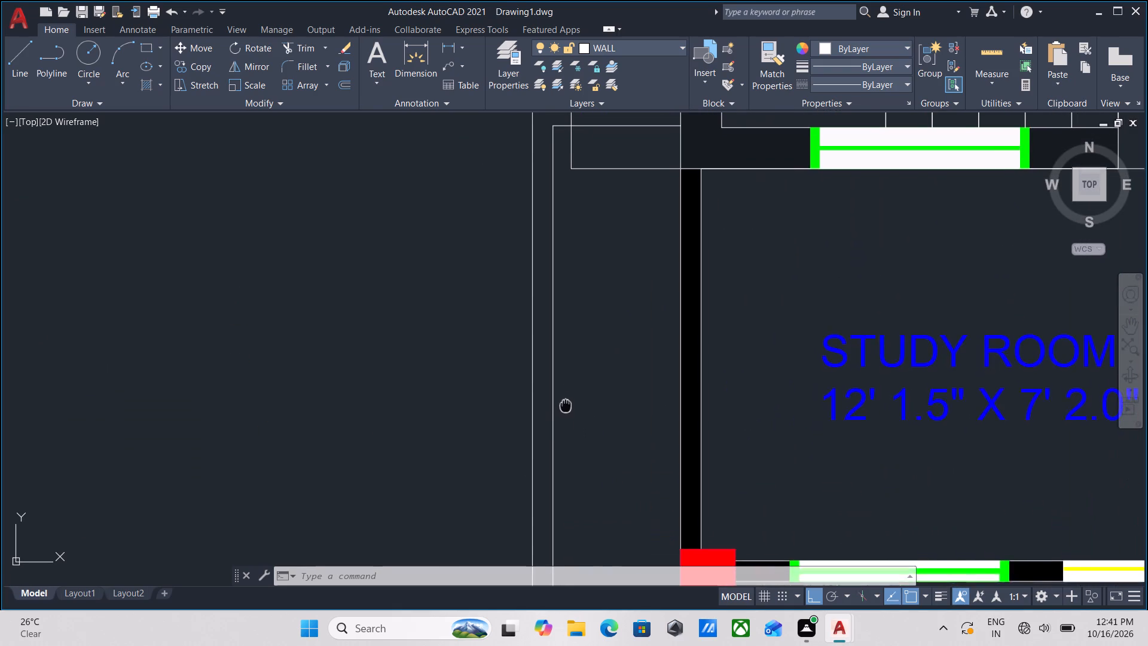
{"action": "scroll", "coordinate": [577, 390], "scroll_direction": "down", "scroll_amount": 2}
{"action": "middle_click_drag", "start_coordinate": [577, 390], "coordinate": [542, 522]}
{"action": "scroll", "coordinate": [555, 494], "scroll_direction": "down", "scroll_amount": 3}
{"action": "middle_click_drag", "start_coordinate": [555, 495], "coordinate": [558, 533]}
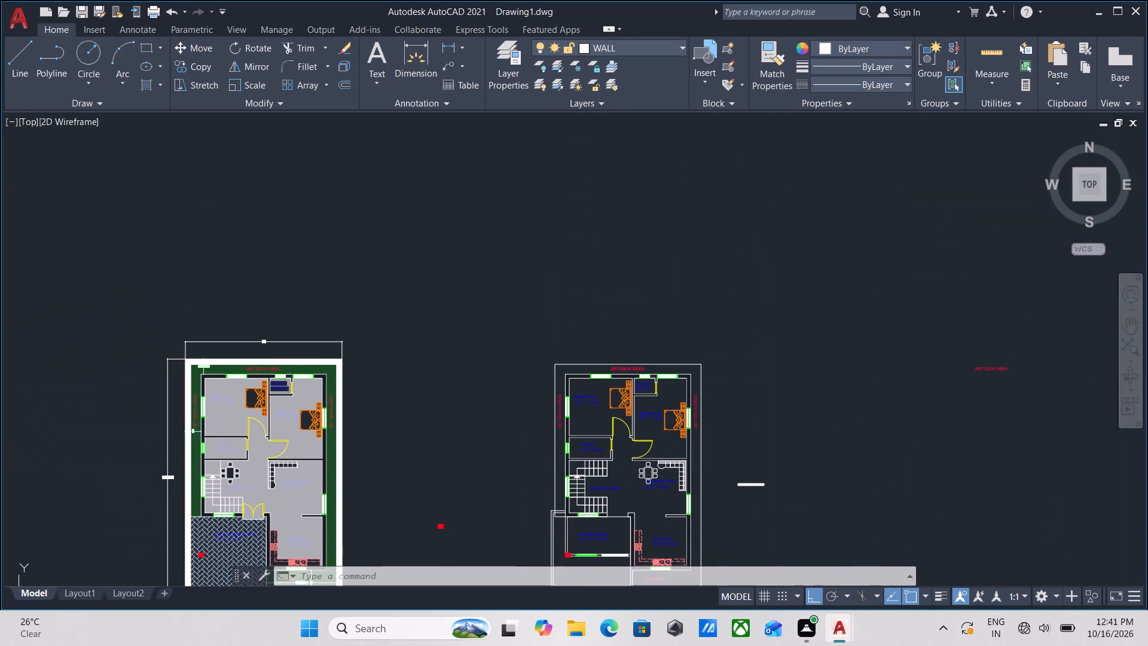
{"action": "middle_click_drag", "start_coordinate": [558, 533], "coordinate": [554, 474]}
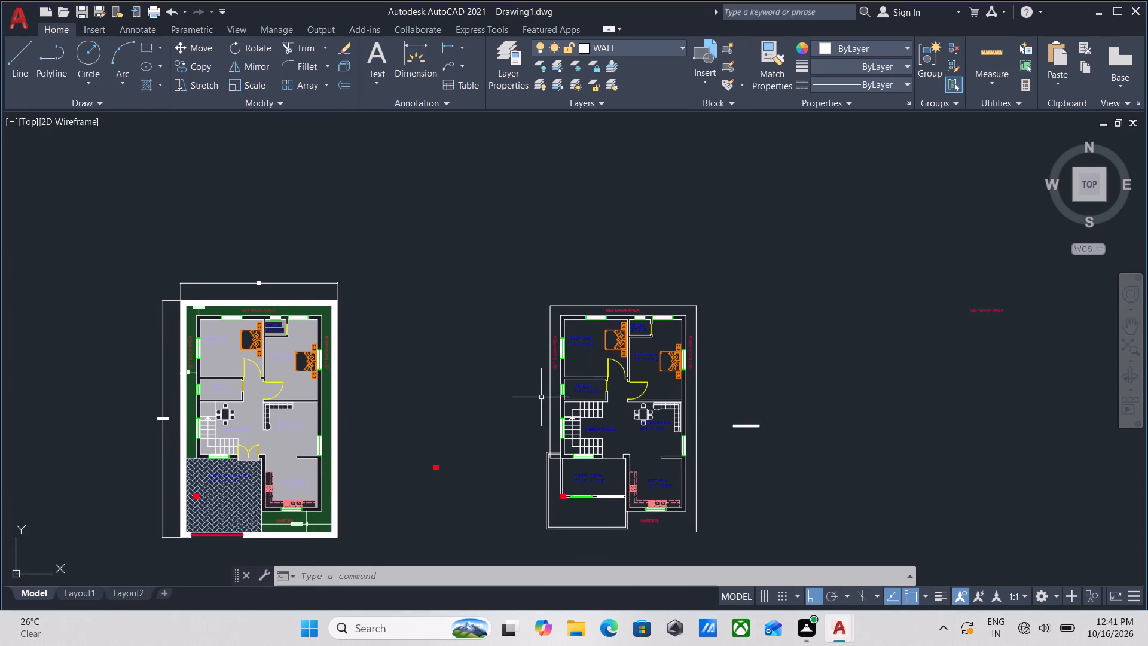
Hatch the 12' 1" X 11'0" bedroom of the unhatched plan with the SOLID pattern and end the command.
{"action": "scroll", "coordinate": [541, 400], "scroll_direction": "up", "scroll_amount": 3}
{"action": "scroll", "coordinate": [541, 403], "scroll_direction": "down", "scroll_amount": 2}
{"action": "middle_click_drag", "start_coordinate": [541, 403], "coordinate": [554, 351]}
{"action": "scroll", "coordinate": [621, 267], "scroll_direction": "up", "scroll_amount": 2}
{"action": "key", "text": "h"}
{"action": "key", "text": "Return"}
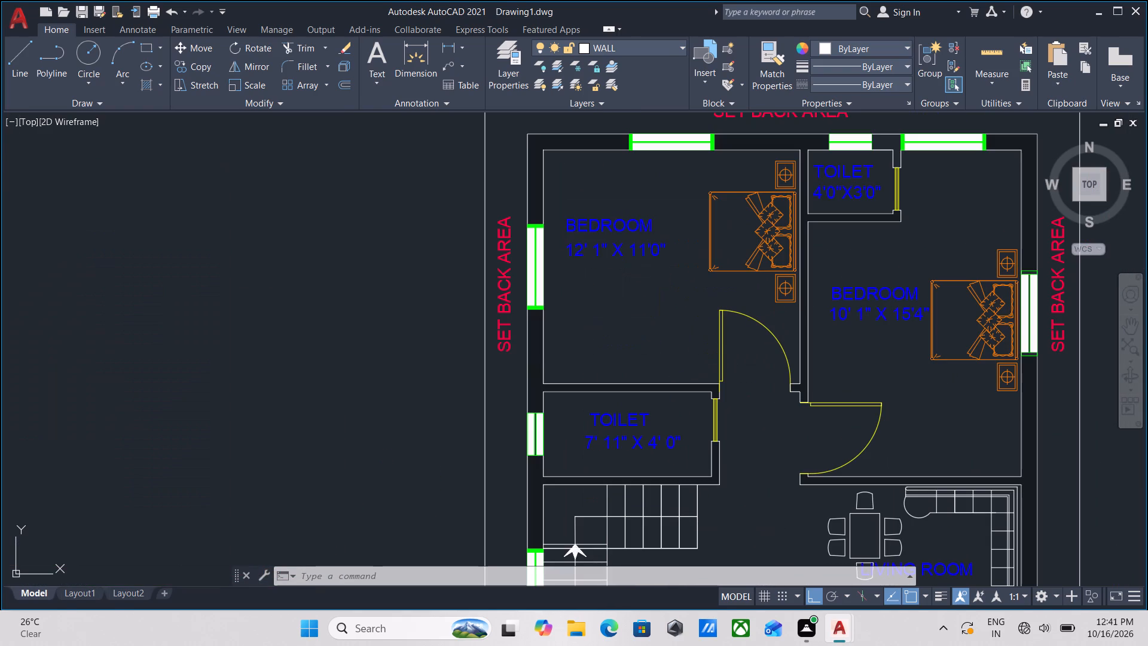
{"action": "scroll", "coordinate": [645, 309], "scroll_direction": "down", "scroll_amount": 1}
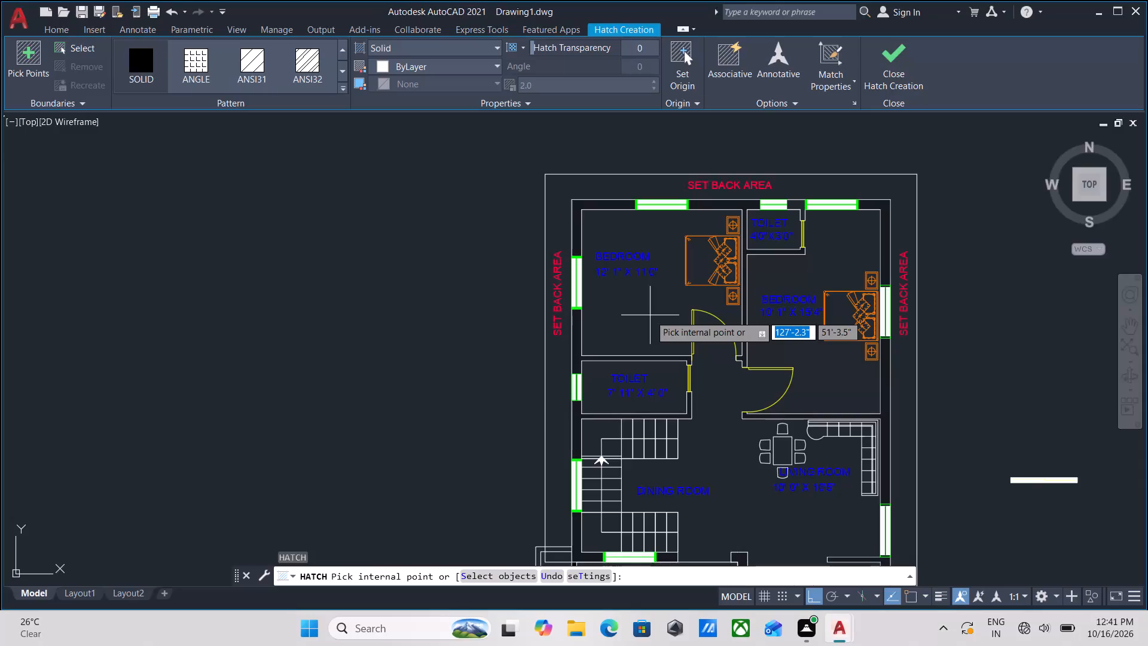
{"action": "left_click", "coordinate": [604, 272]}
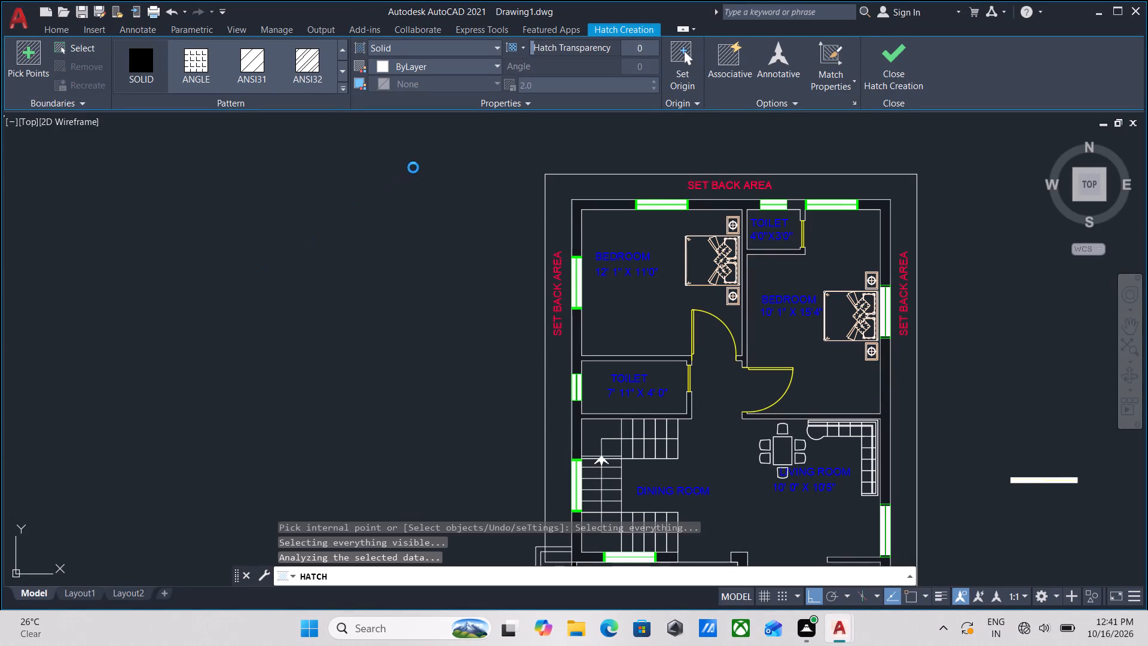
{"action": "scroll", "coordinate": [451, 201], "scroll_direction": "down", "scroll_amount": 1}
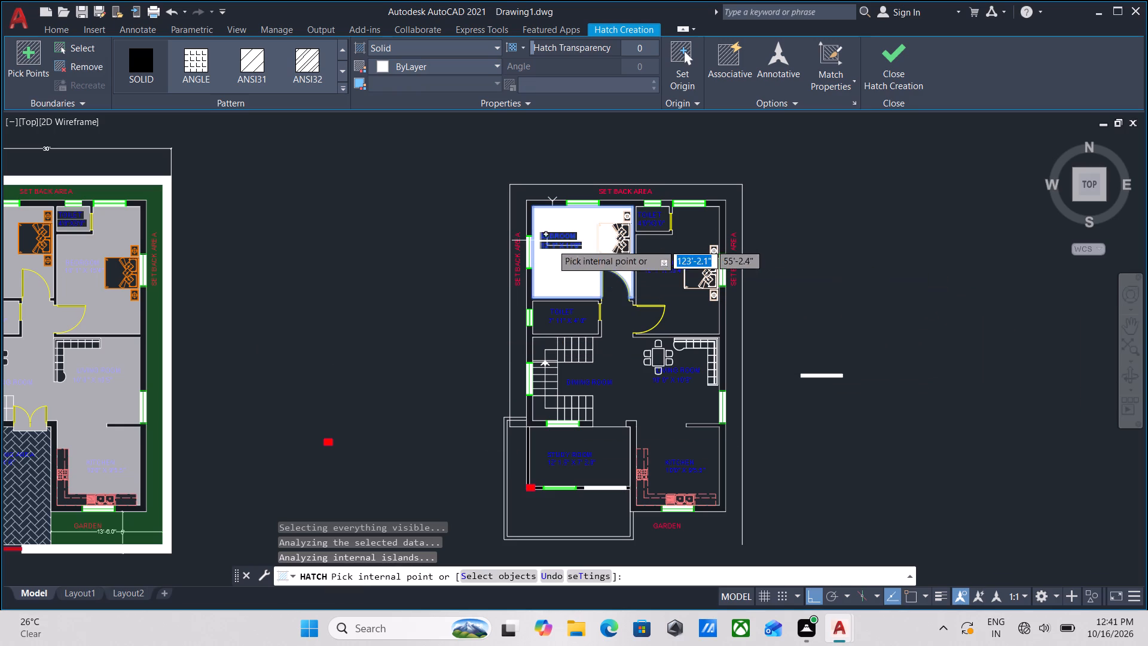
{"action": "key", "text": "Escape"}
{"action": "scroll", "coordinate": [605, 251], "scroll_direction": "up", "scroll_amount": 5}
{"action": "key", "text": "Escape"}
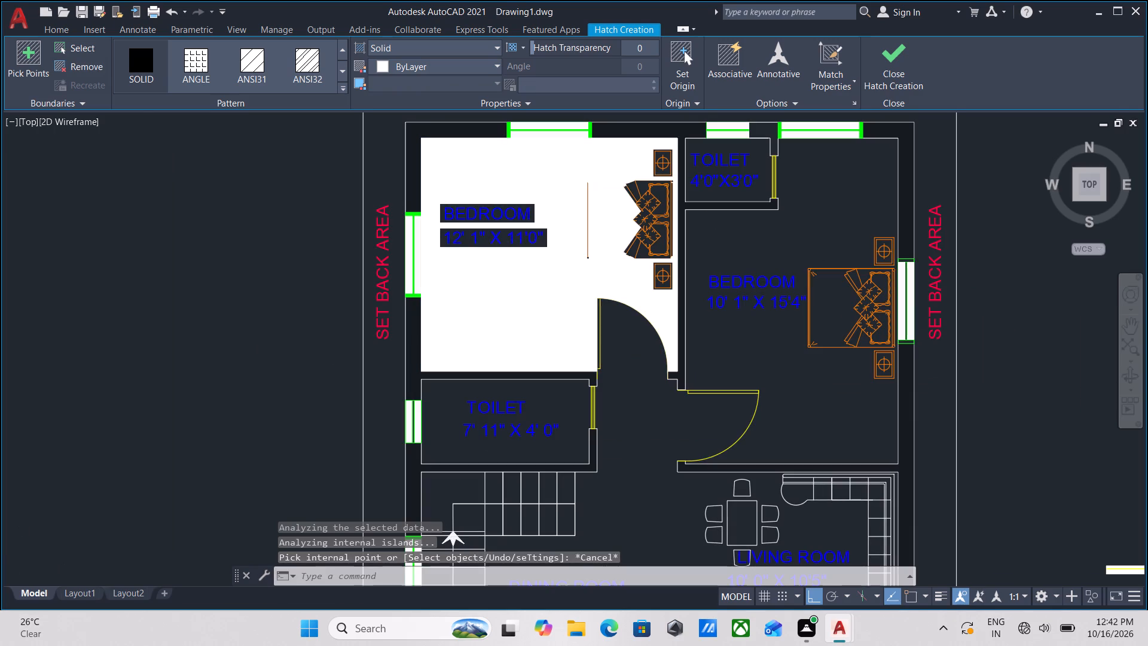
{"action": "key", "text": "Escape"}
{"action": "scroll", "coordinate": [543, 258], "scroll_direction": "down", "scroll_amount": 2}
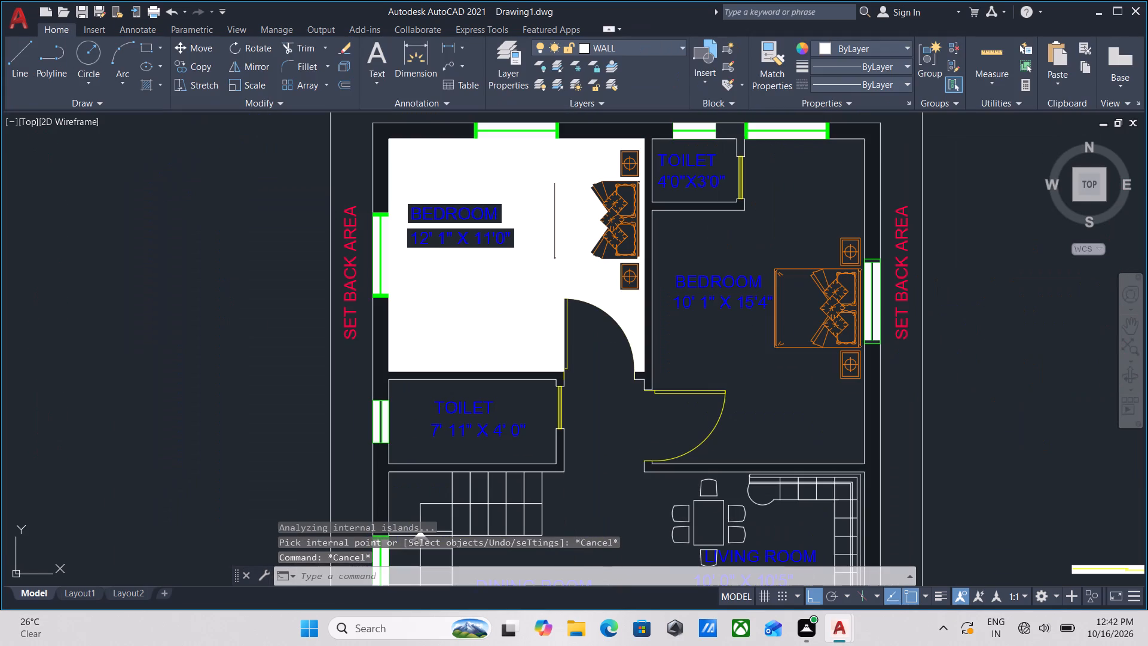
{"action": "key", "text": "Escape"}
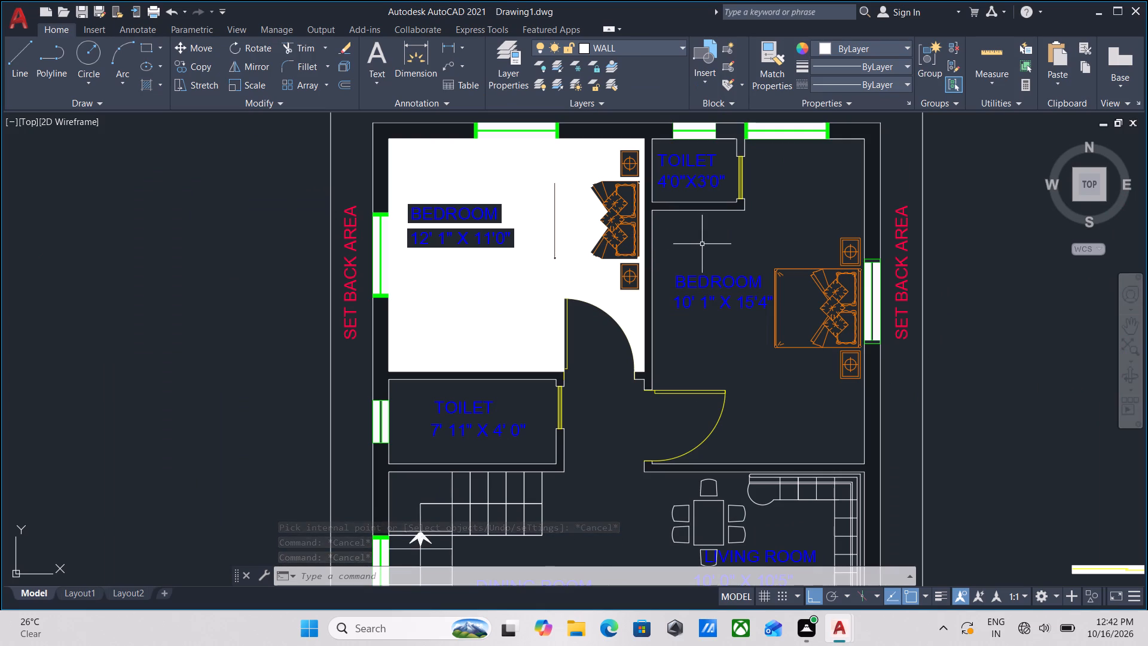
Start another SOLID hatch and pick the 10' 1" X 15'4" bedroom and its 4'0"X3'0" toilet as areas.
{"action": "key", "text": "h"}
{"action": "key", "text": "Return"}
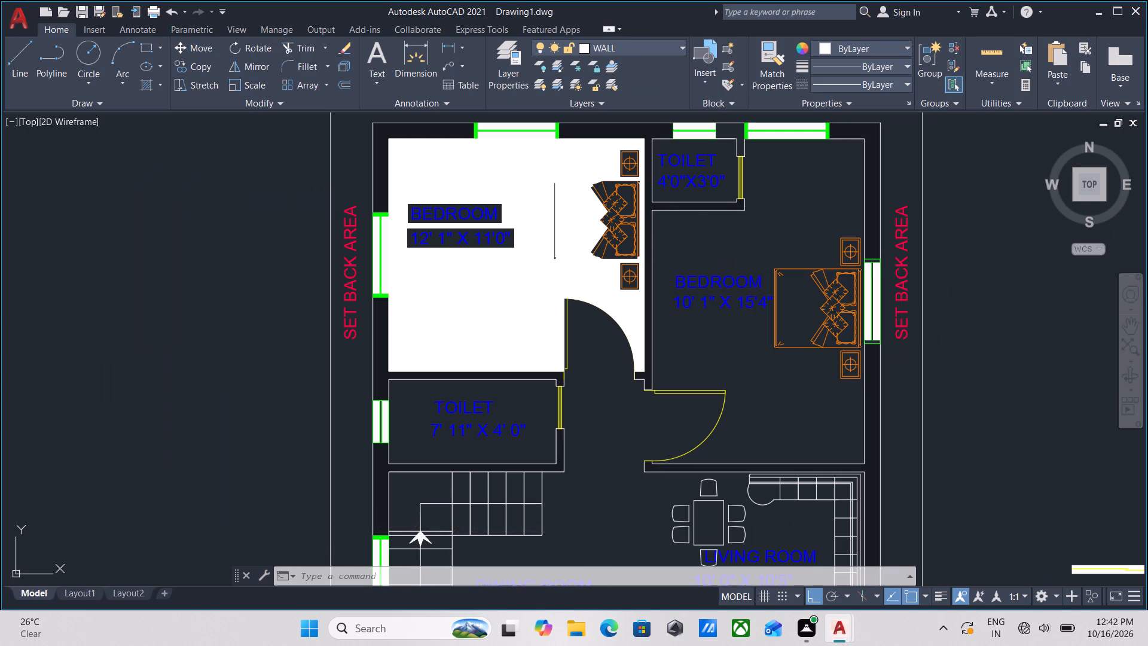
{"action": "left_click", "coordinate": [731, 236]}
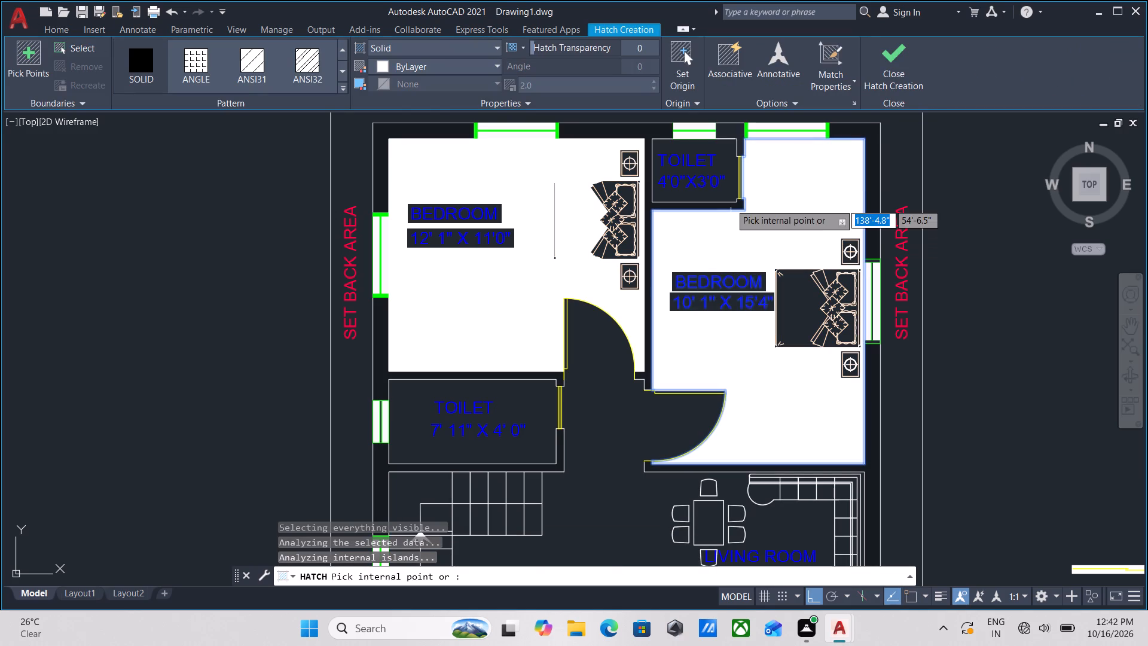
{"action": "scroll", "coordinate": [697, 176], "scroll_direction": "up", "scroll_amount": 4}
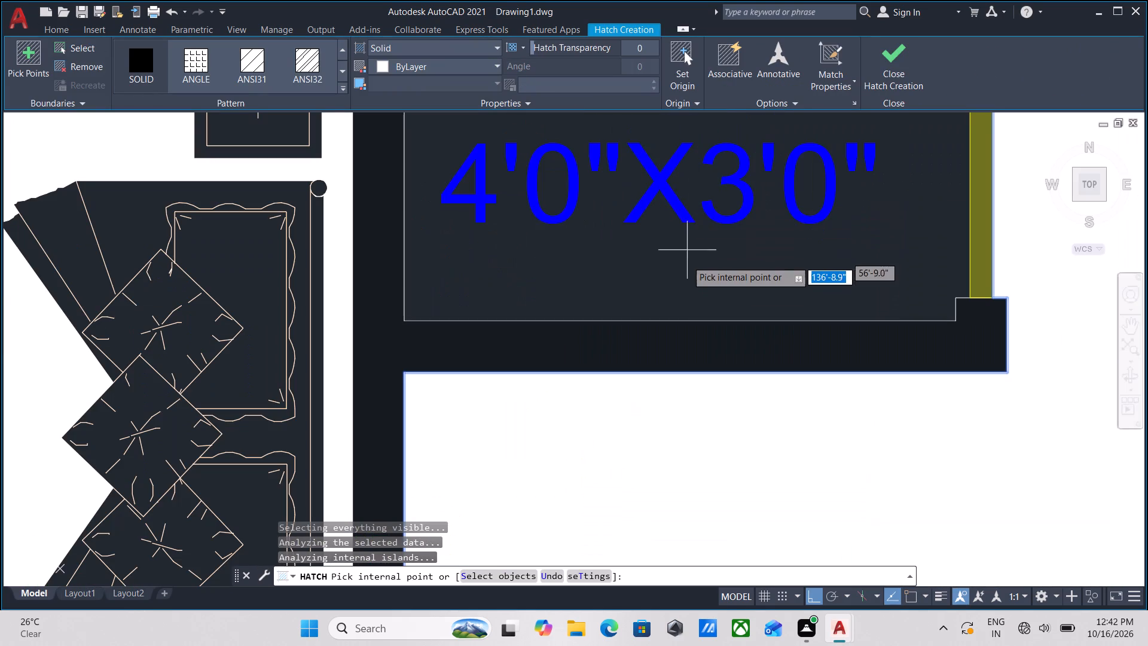
{"action": "left_click", "coordinate": [686, 273]}
{"action": "scroll", "coordinate": [686, 273], "scroll_direction": "down", "scroll_amount": 10}
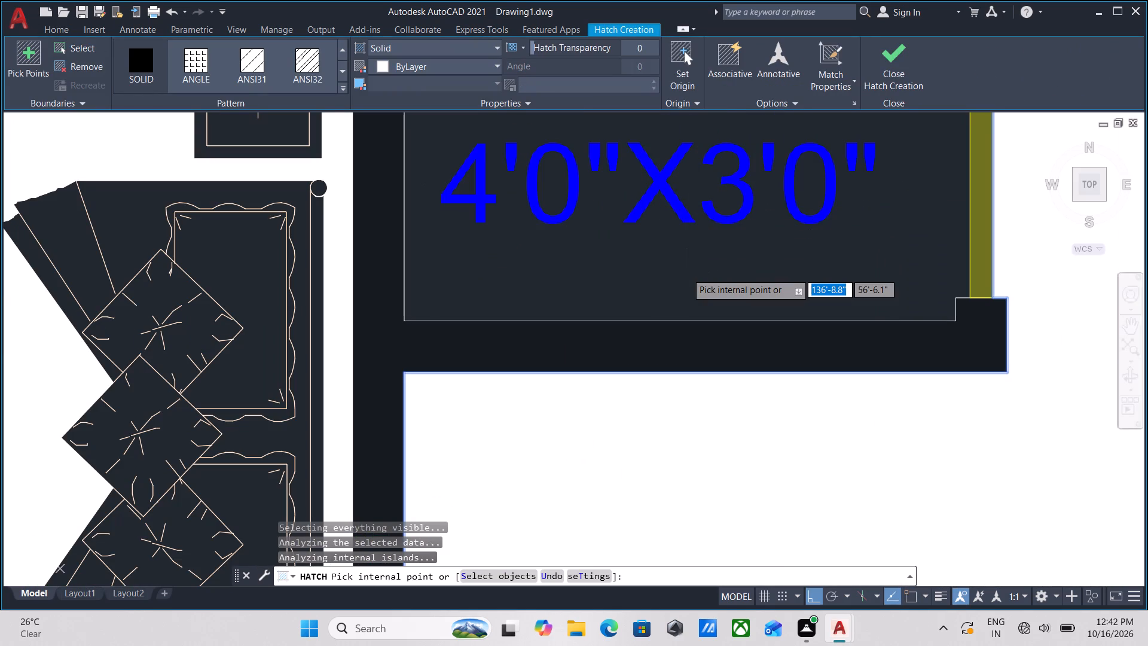
{"action": "scroll", "coordinate": [686, 273], "scroll_direction": "down", "scroll_amount": 8}
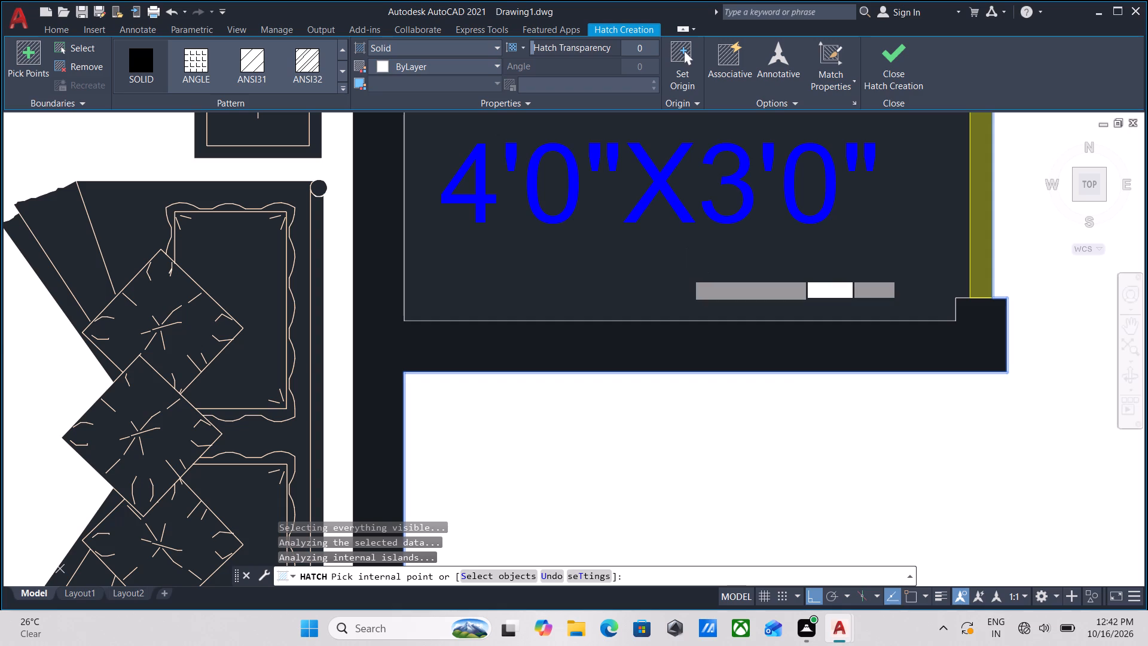
{"action": "scroll", "coordinate": [712, 418], "scroll_direction": "down", "scroll_amount": 2}
Add the 7' 11" X 4' 0" toilet and the connected dining, living and kitchen floor to the hatch.
{"action": "middle_click_drag", "start_coordinate": [729, 453], "coordinate": [747, 381]}
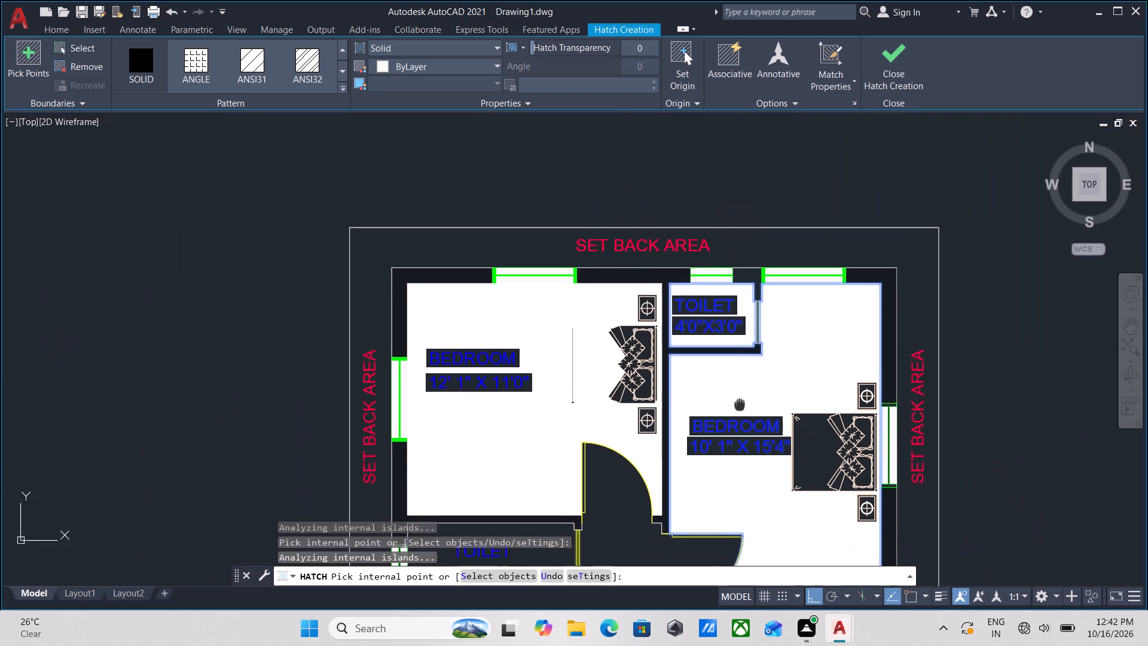
{"action": "middle_click_drag", "start_coordinate": [747, 381], "coordinate": [793, 316]}
{"action": "middle_click_drag", "start_coordinate": [710, 498], "coordinate": [759, 324]}
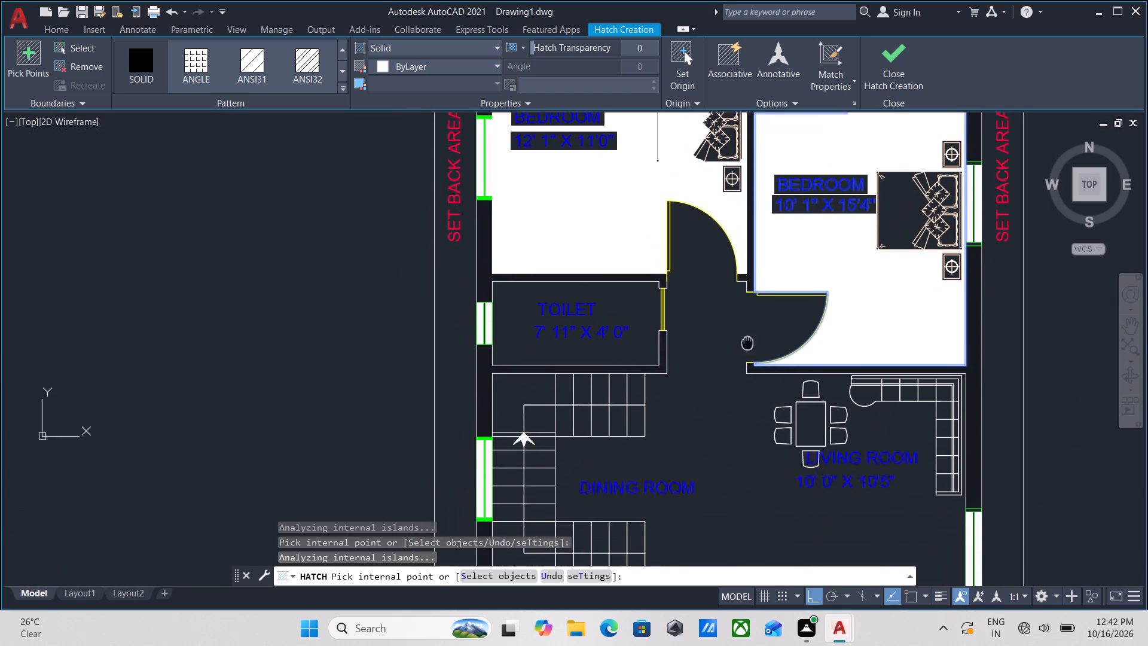
{"action": "middle_click_drag", "start_coordinate": [759, 324], "coordinate": [760, 322]}
{"action": "left_click", "coordinate": [643, 285]}
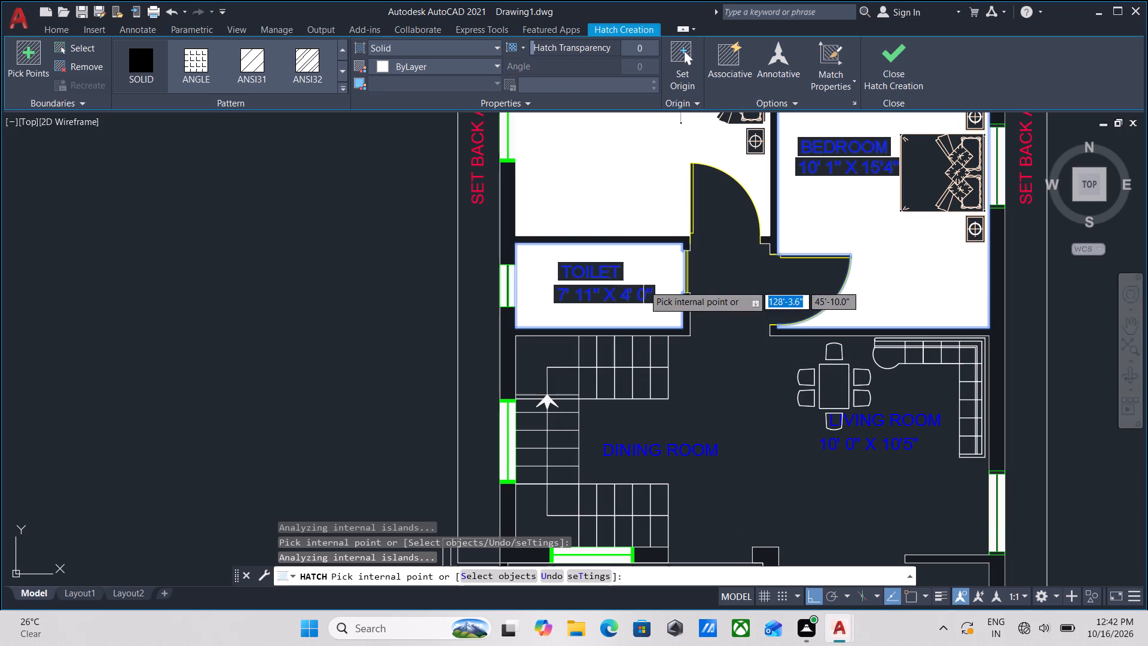
{"action": "left_click", "coordinate": [731, 287]}
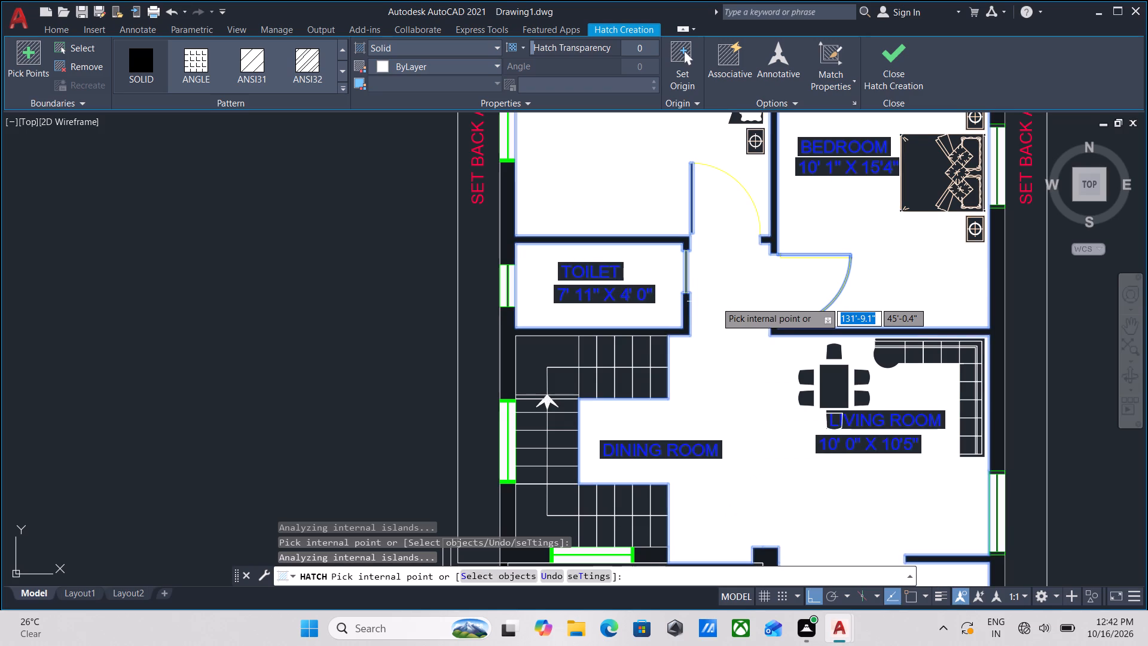
Set the transparency of the hatch being created to 59.
{"action": "left_click_drag", "start_coordinate": [533, 46], "coordinate": [557, 47]}
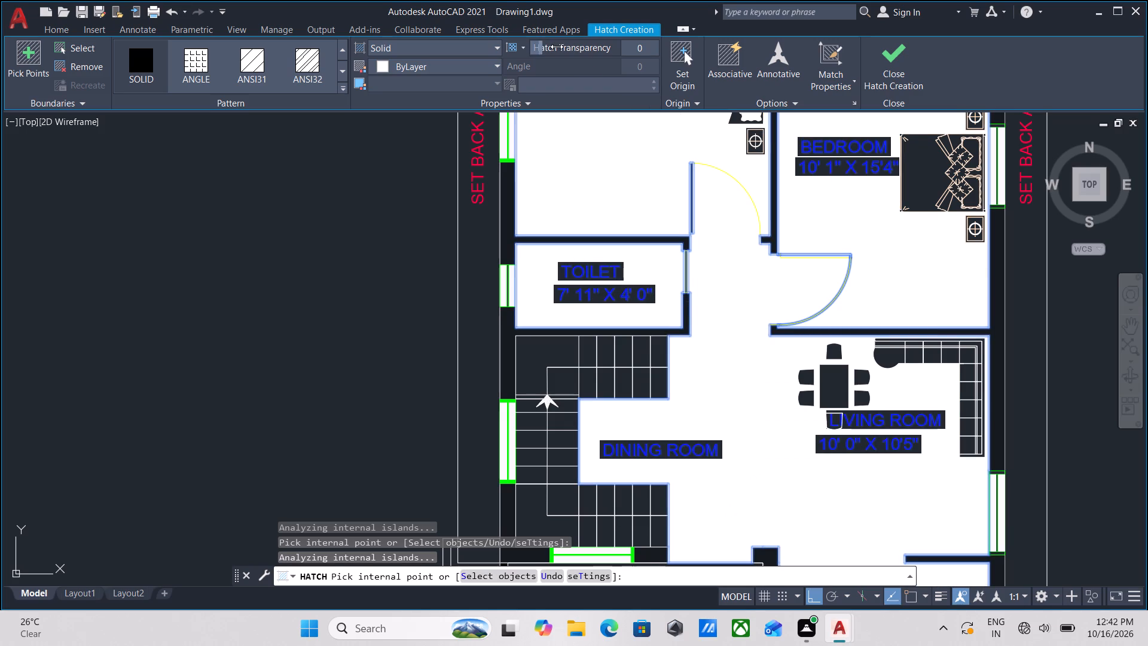
{"action": "left_click_drag", "start_coordinate": [557, 47], "coordinate": [630, 52]}
Add the study room floor to the same hatch, try a point within the lower stair flight, and finish the hatch.
{"action": "middle_click_drag", "start_coordinate": [703, 196], "coordinate": [655, 337]}
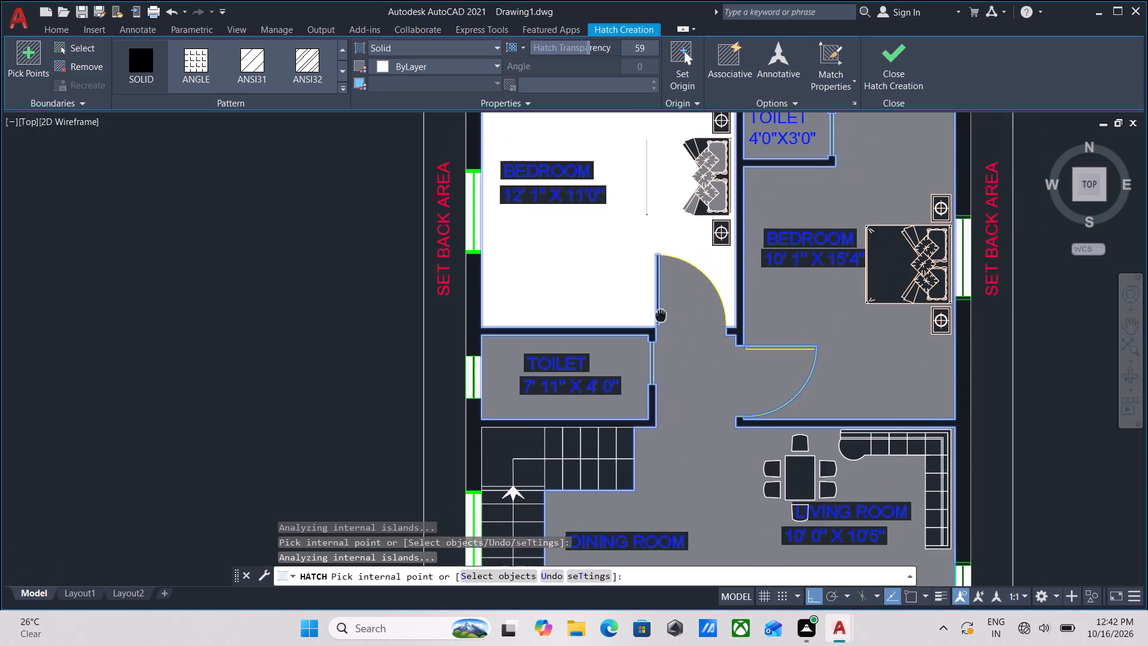
{"action": "middle_click_drag", "start_coordinate": [655, 337], "coordinate": [654, 346]}
{"action": "scroll", "coordinate": [634, 262], "scroll_direction": "down", "scroll_amount": 1}
{"action": "middle_click_drag", "start_coordinate": [634, 262], "coordinate": [628, 96]}
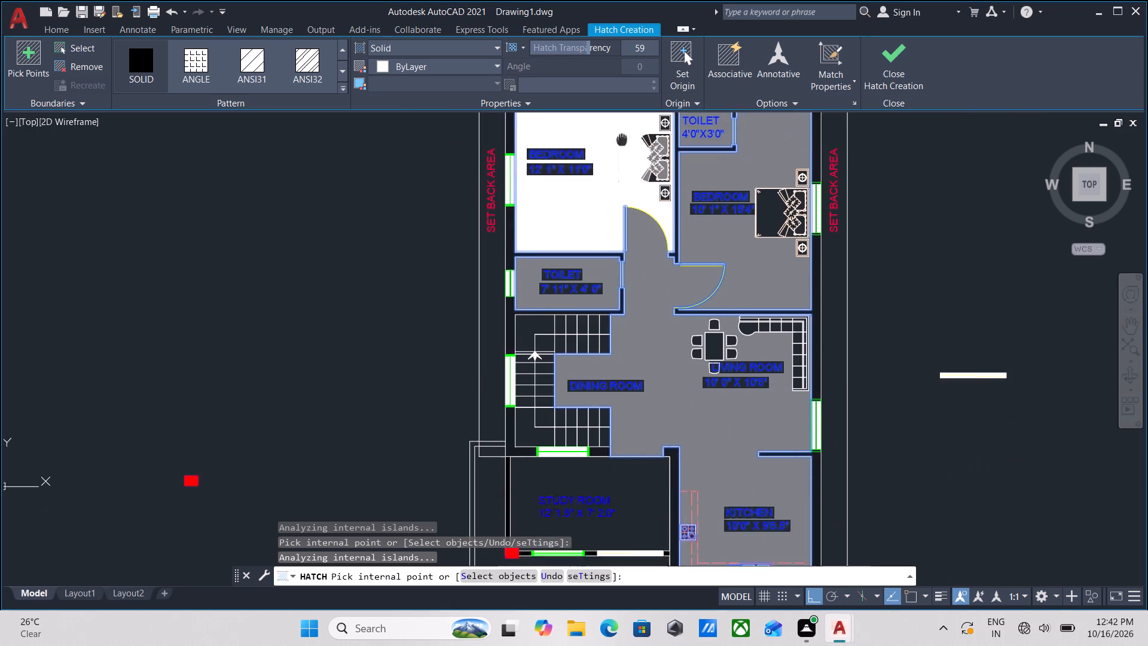
{"action": "middle_click_drag", "start_coordinate": [628, 96], "coordinate": [636, 61]}
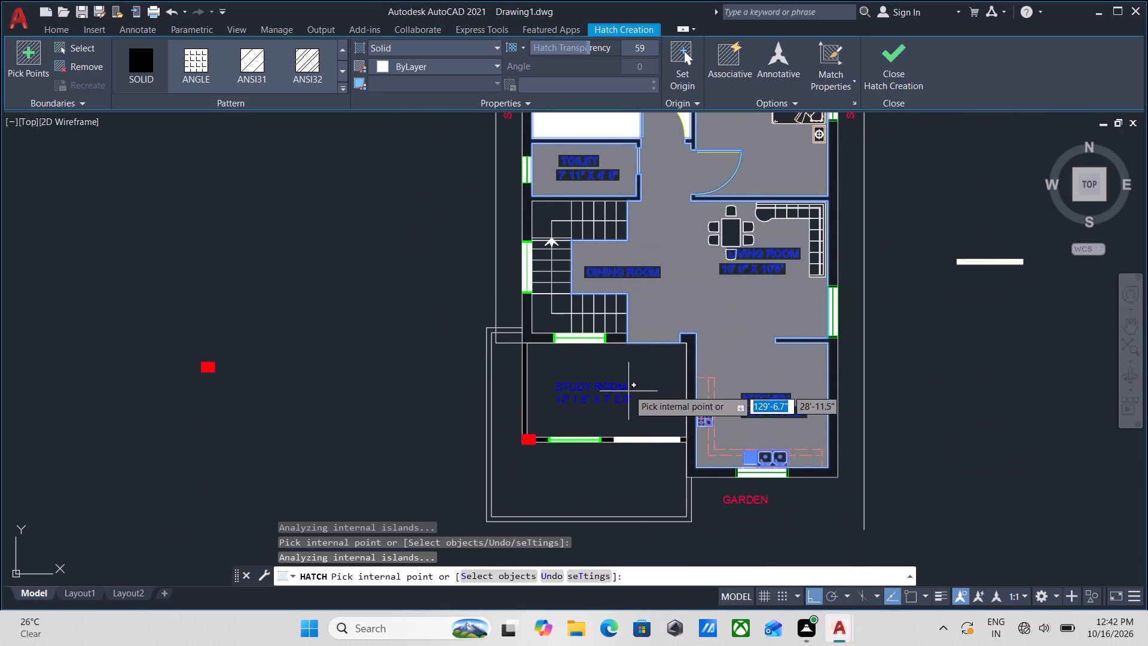
{"action": "left_click", "coordinate": [628, 383]}
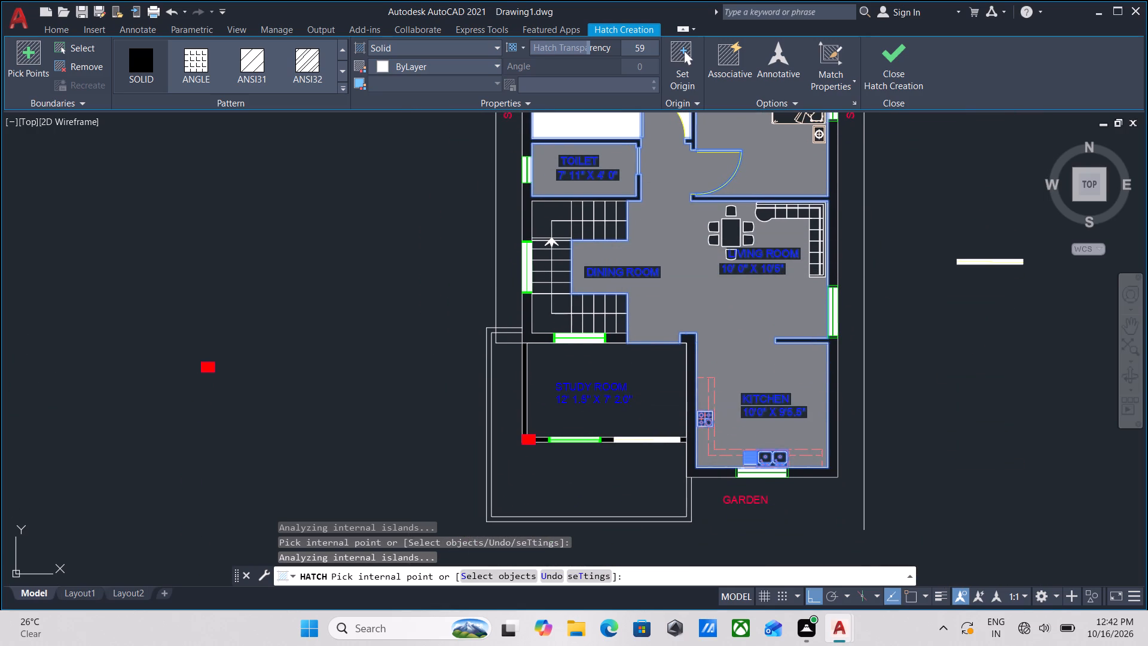
{"action": "left_click", "coordinate": [550, 316]}
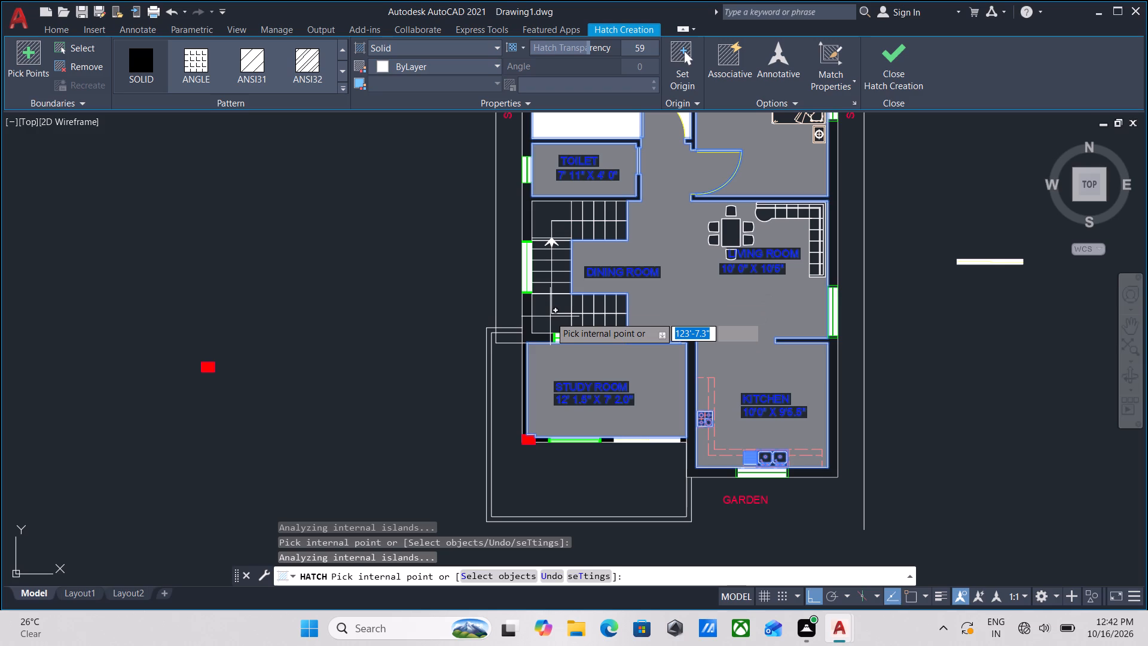
{"action": "middle_click_drag", "start_coordinate": [564, 254], "coordinate": [551, 385]}
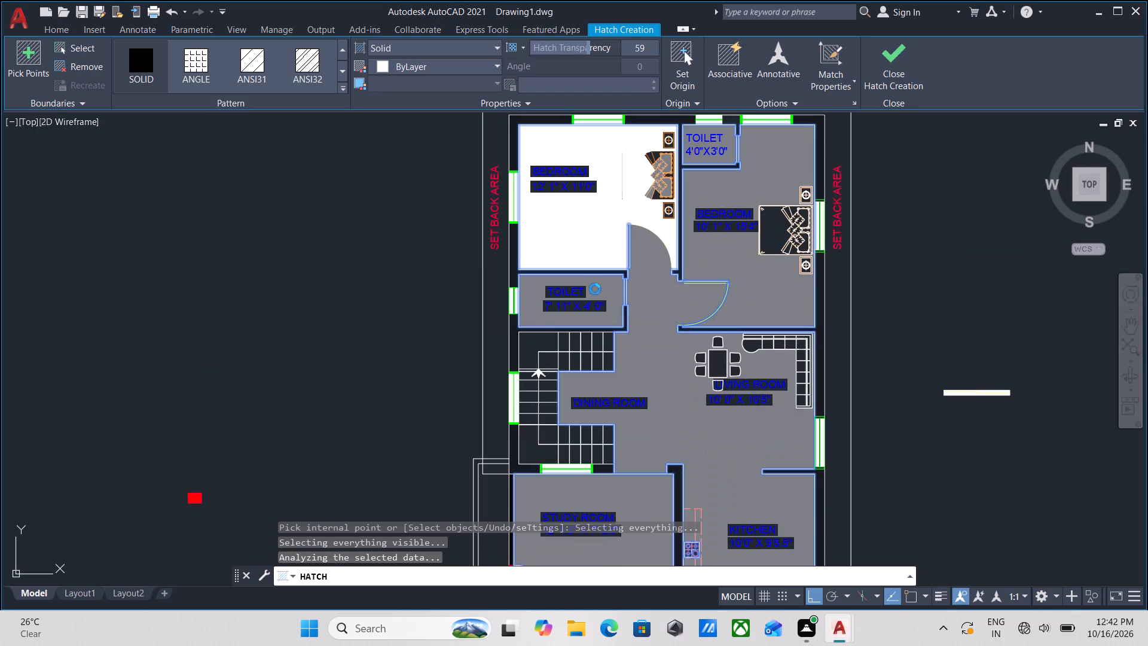
{"action": "scroll", "coordinate": [595, 289], "scroll_direction": "up", "scroll_amount": 2}
{"action": "scroll", "coordinate": [593, 194], "scroll_direction": "down", "scroll_amount": 1}
{"action": "middle_click_drag", "start_coordinate": [593, 194], "coordinate": [571, 345]}
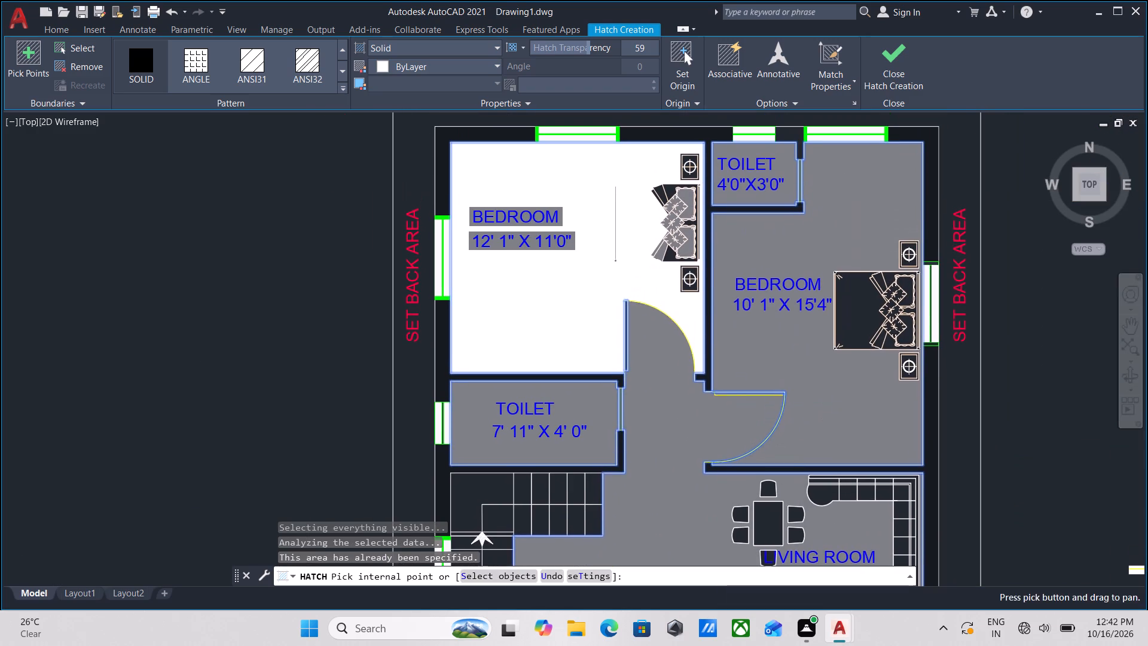
{"action": "key", "text": "Escape"}
{"action": "key", "text": "Escape"}
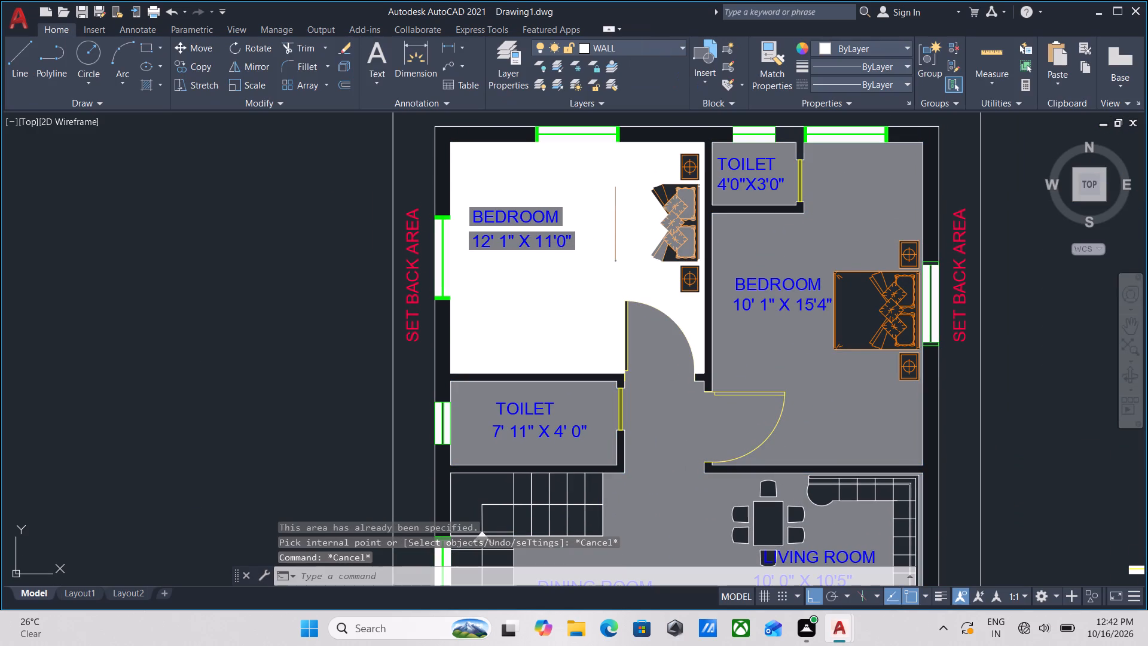
Set the transparency of the solid hatch in the 12' 1" X 11'0" bedroom to 81.
{"action": "left_click", "coordinate": [523, 295]}
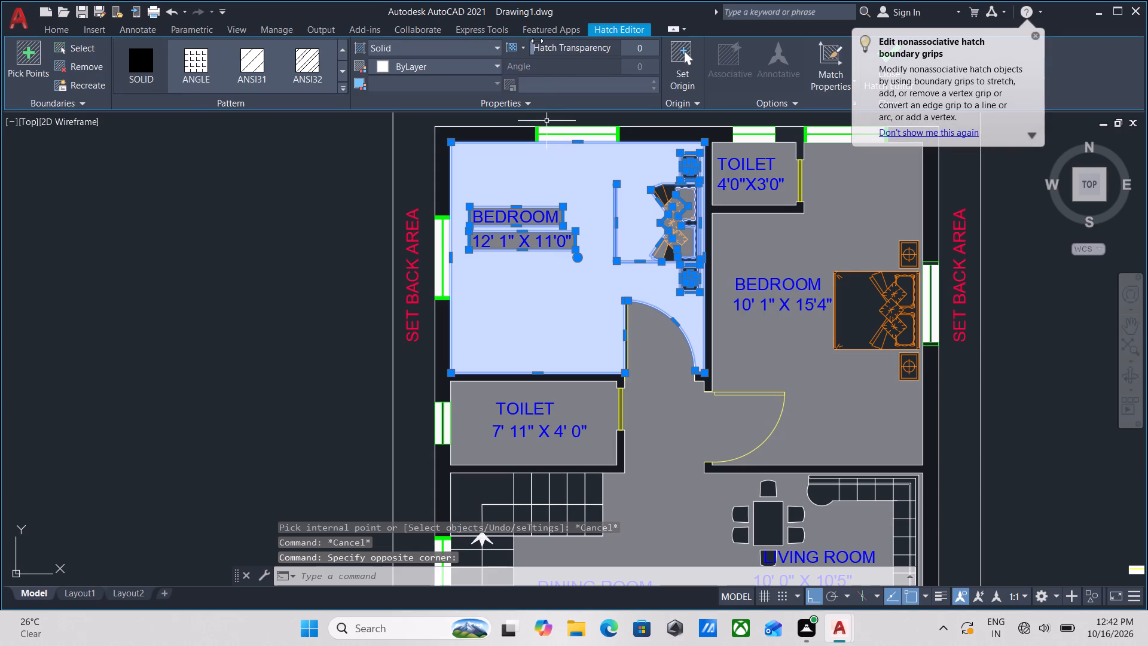
{"action": "left_click_drag", "start_coordinate": [537, 41], "coordinate": [645, 52]}
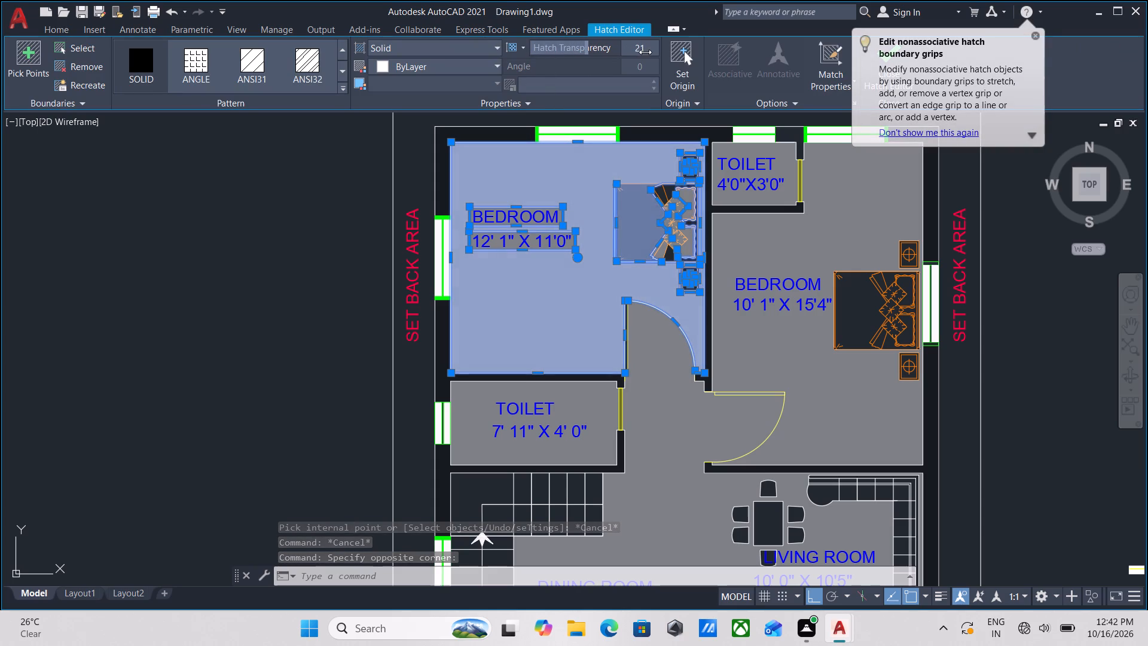
{"action": "left_click_drag", "start_coordinate": [645, 52], "coordinate": [662, 54]}
{"action": "key", "text": "Escape"}
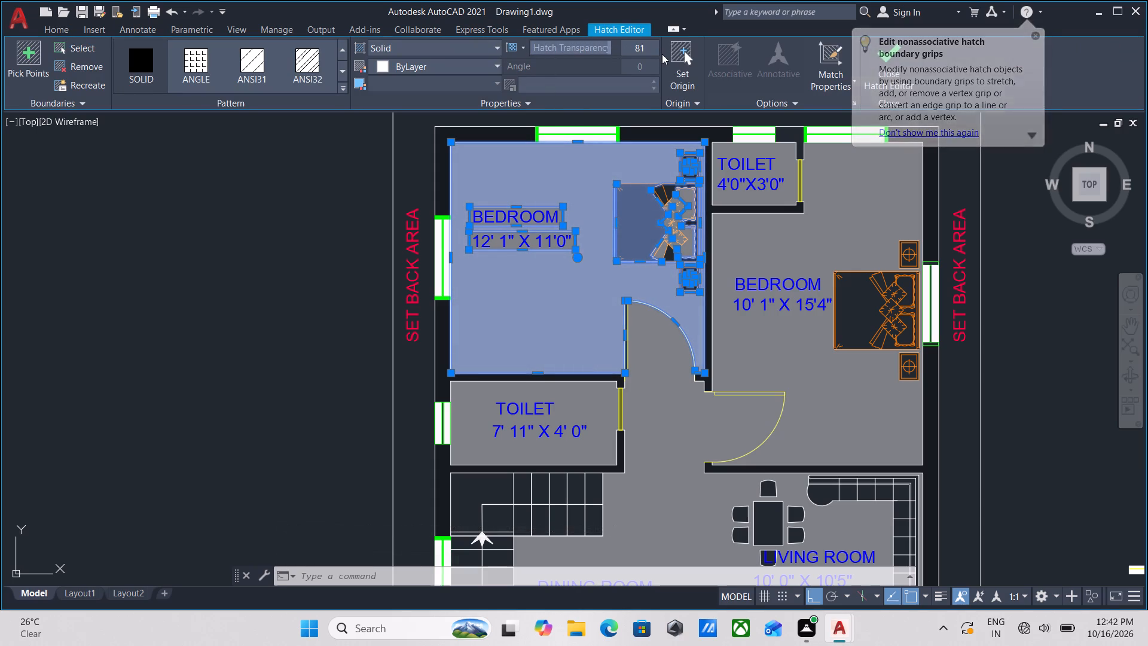
{"action": "key", "text": "Escape"}
Start a new solid hatch and fill both parts of the staircase's lower corner landing beside the study room wall.
{"action": "scroll", "coordinate": [660, 284], "scroll_direction": "down", "scroll_amount": 2}
{"action": "middle_click_drag", "start_coordinate": [666, 328], "coordinate": [663, 325]}
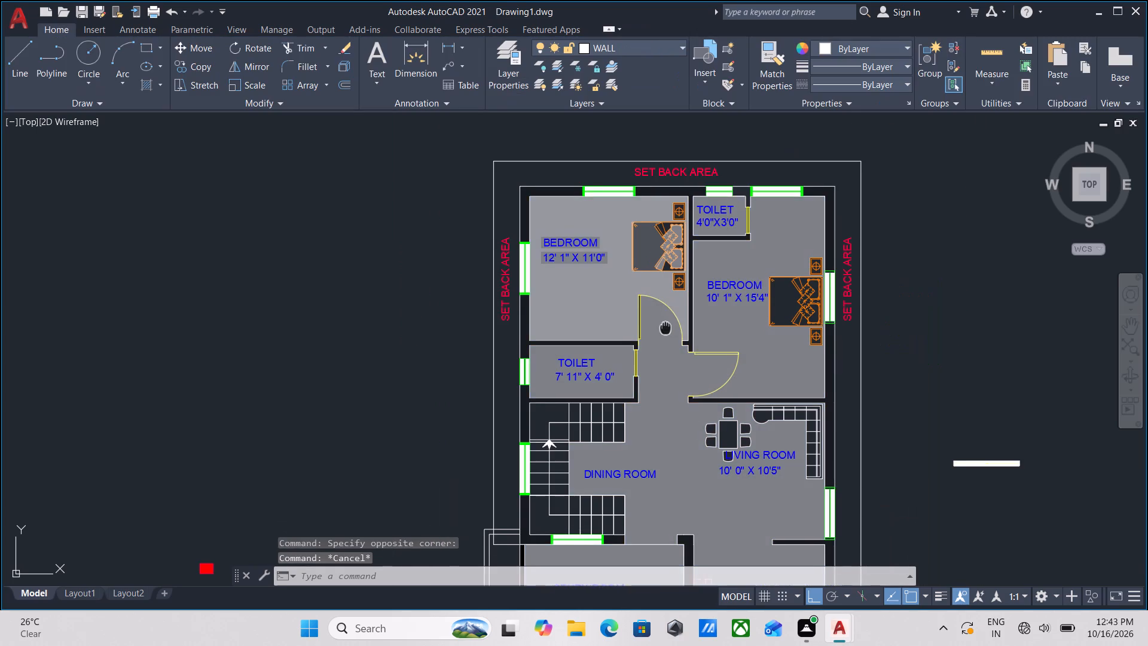
{"action": "middle_click_drag", "start_coordinate": [663, 325], "coordinate": [658, 227]}
{"action": "middle_click_drag", "start_coordinate": [628, 296], "coordinate": [636, 253]}
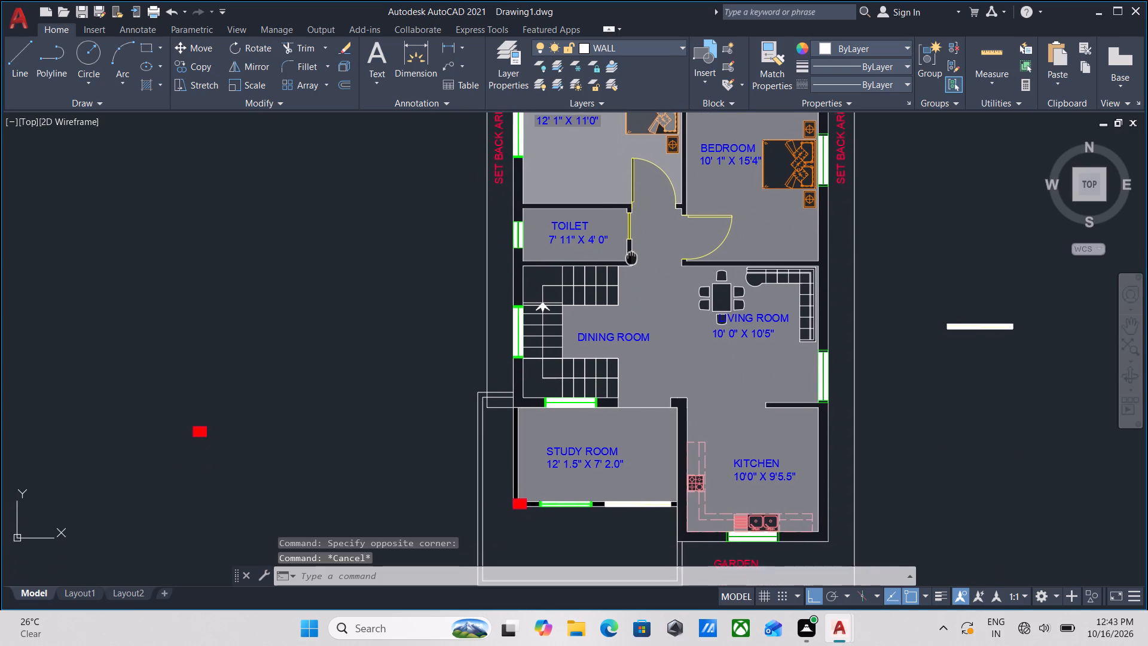
{"action": "middle_click_drag", "start_coordinate": [636, 253], "coordinate": [651, 241]}
{"action": "middle_click_drag", "start_coordinate": [638, 329], "coordinate": [665, 280]}
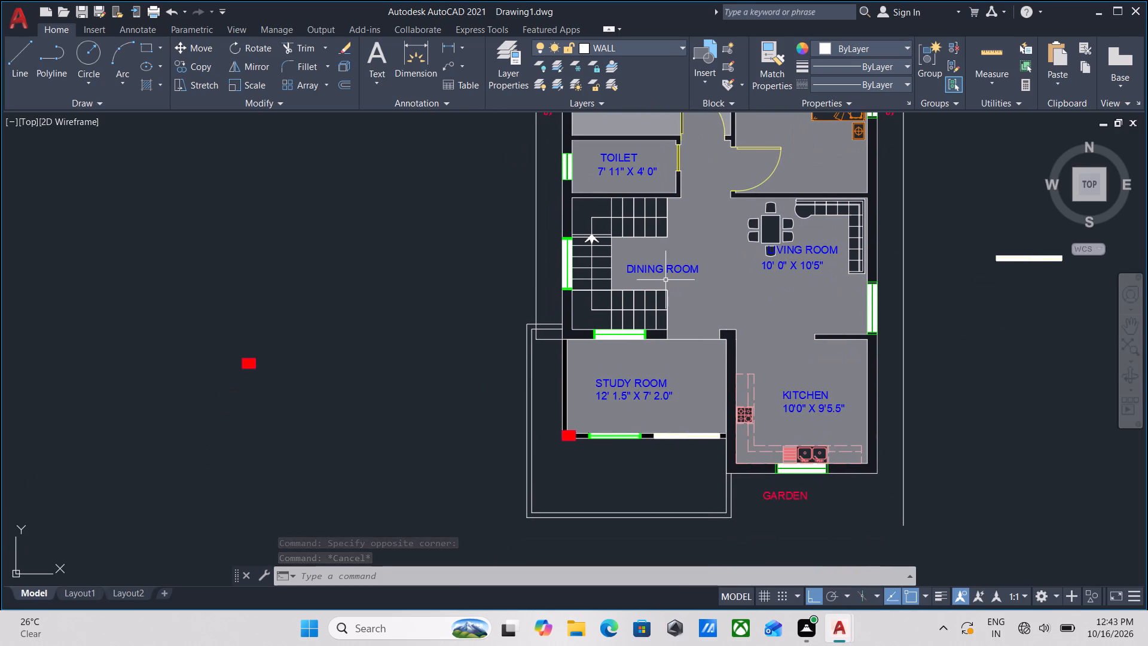
{"action": "key", "text": "h"}
{"action": "key", "text": "Return"}
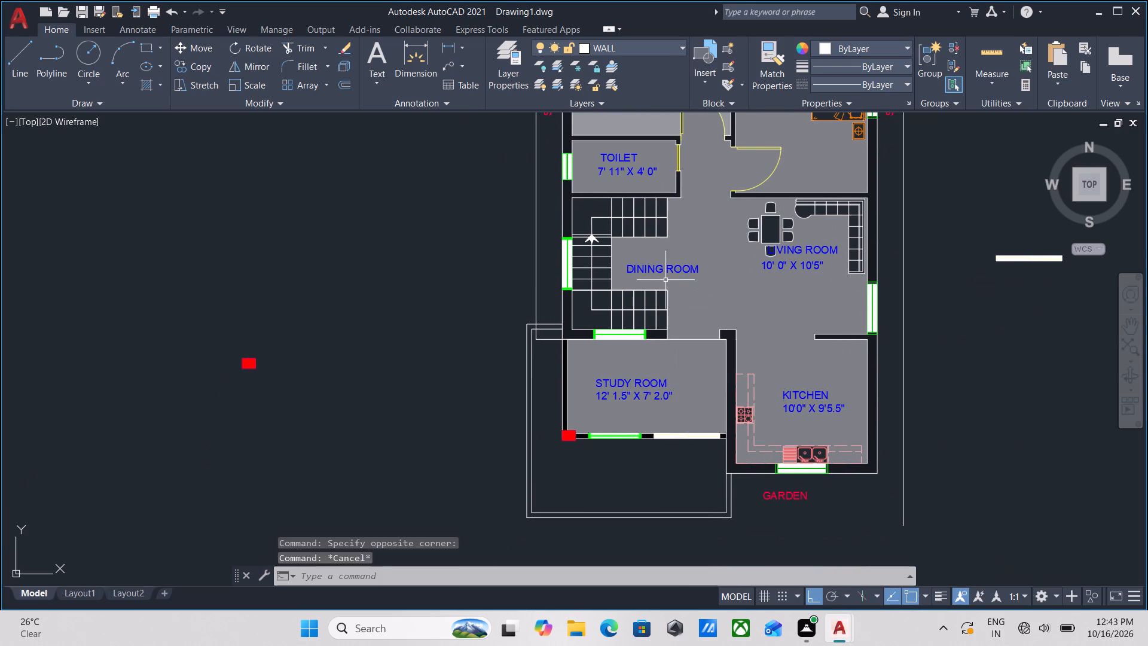
{"action": "scroll", "coordinate": [609, 303], "scroll_direction": "up", "scroll_amount": 2}
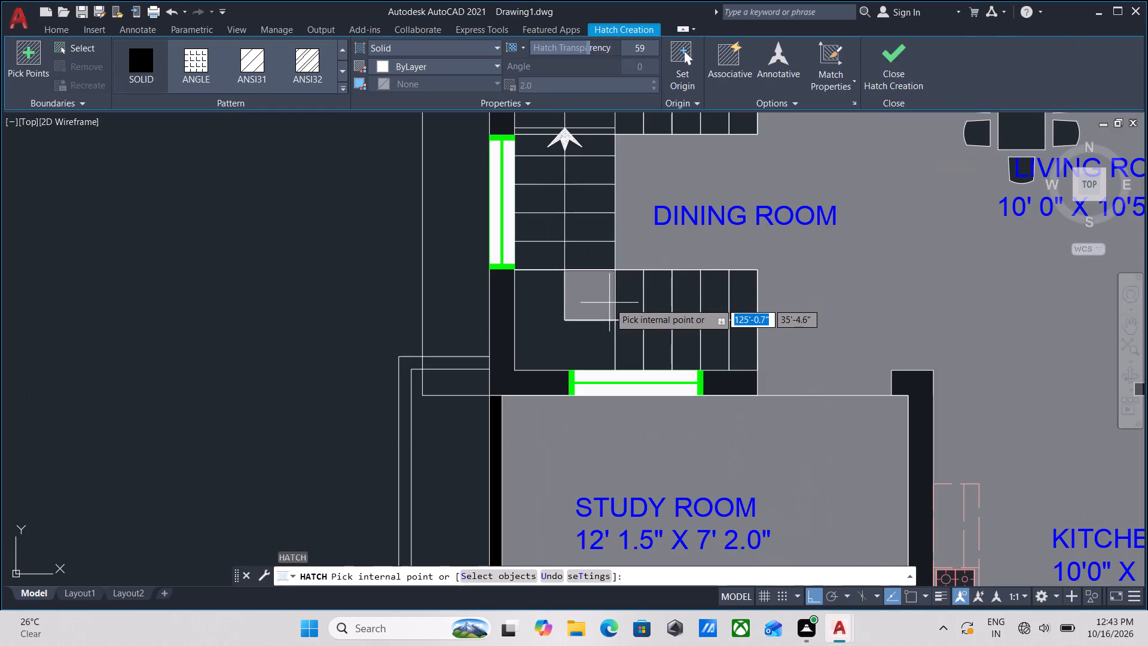
{"action": "left_click", "coordinate": [609, 303]}
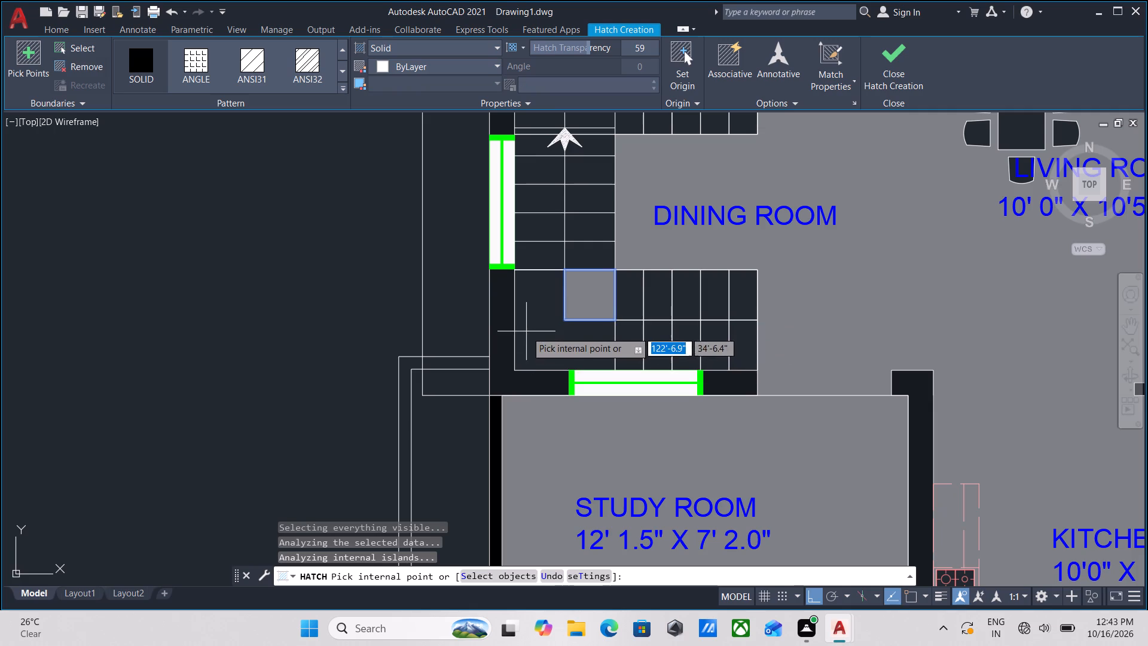
{"action": "left_click", "coordinate": [534, 330]}
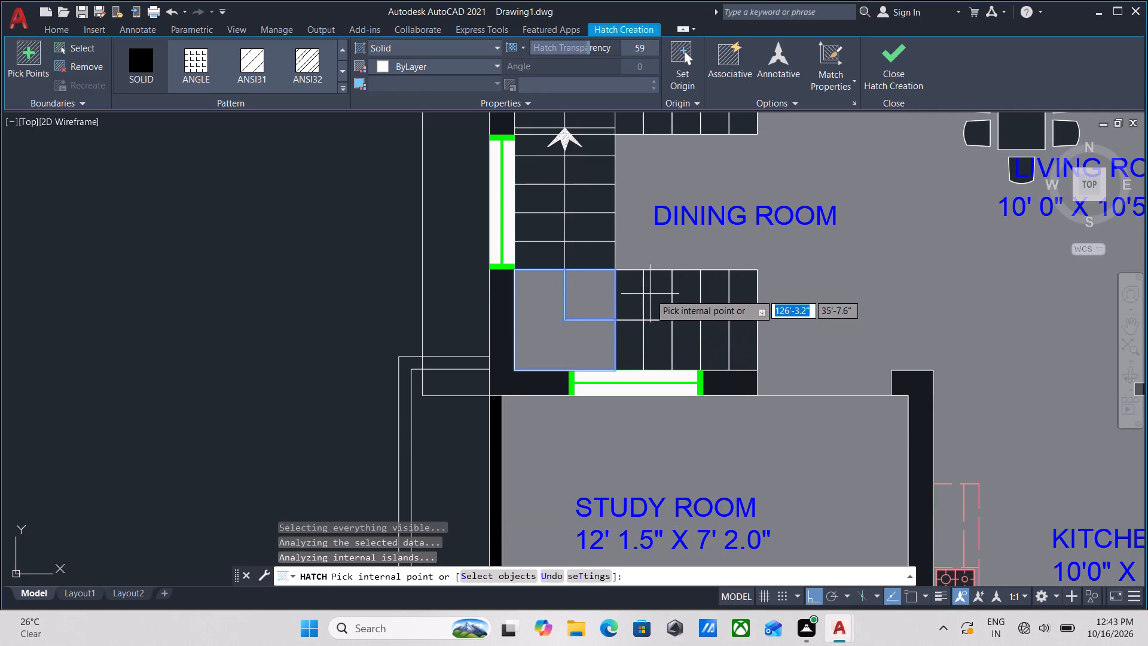
Add both halves of every tread in the lower stair flight, from the corner landing to the dining room, to the hatch.
{"action": "left_click", "coordinate": [650, 294]}
{"action": "left_click", "coordinate": [658, 338]}
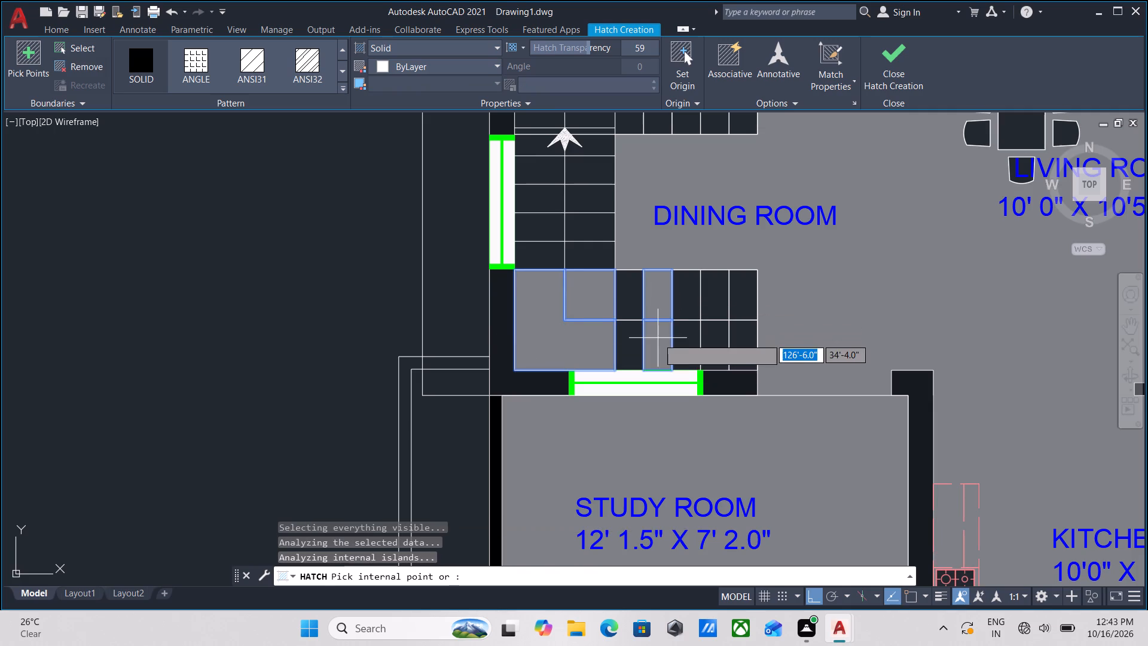
{"action": "left_click", "coordinate": [631, 342]}
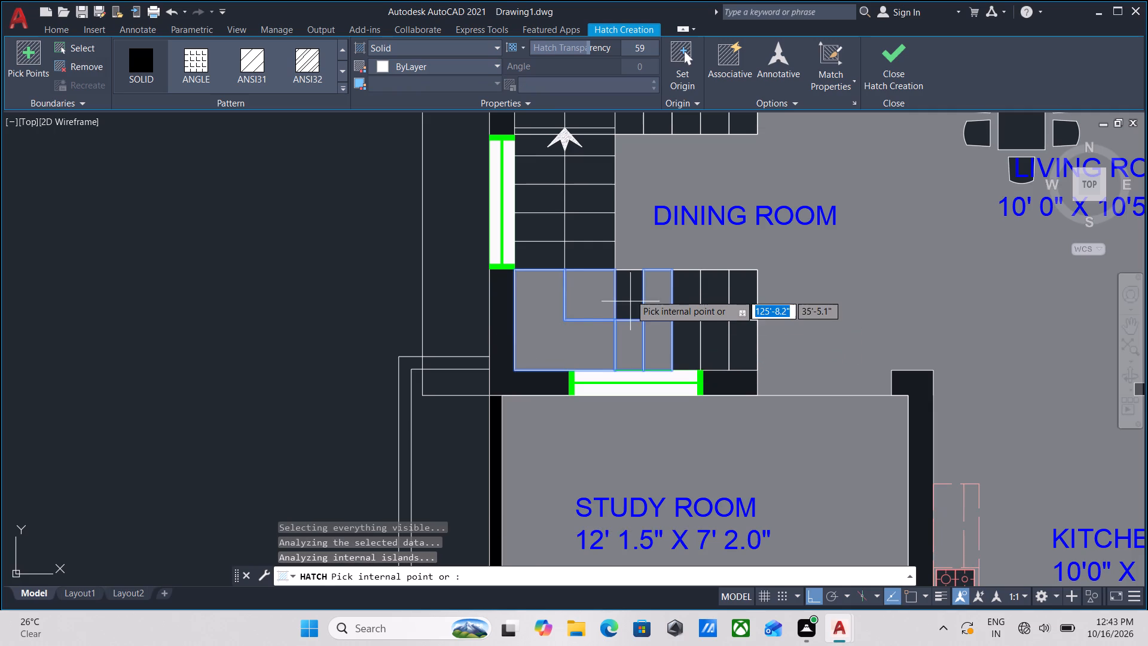
{"action": "left_click", "coordinate": [630, 291]}
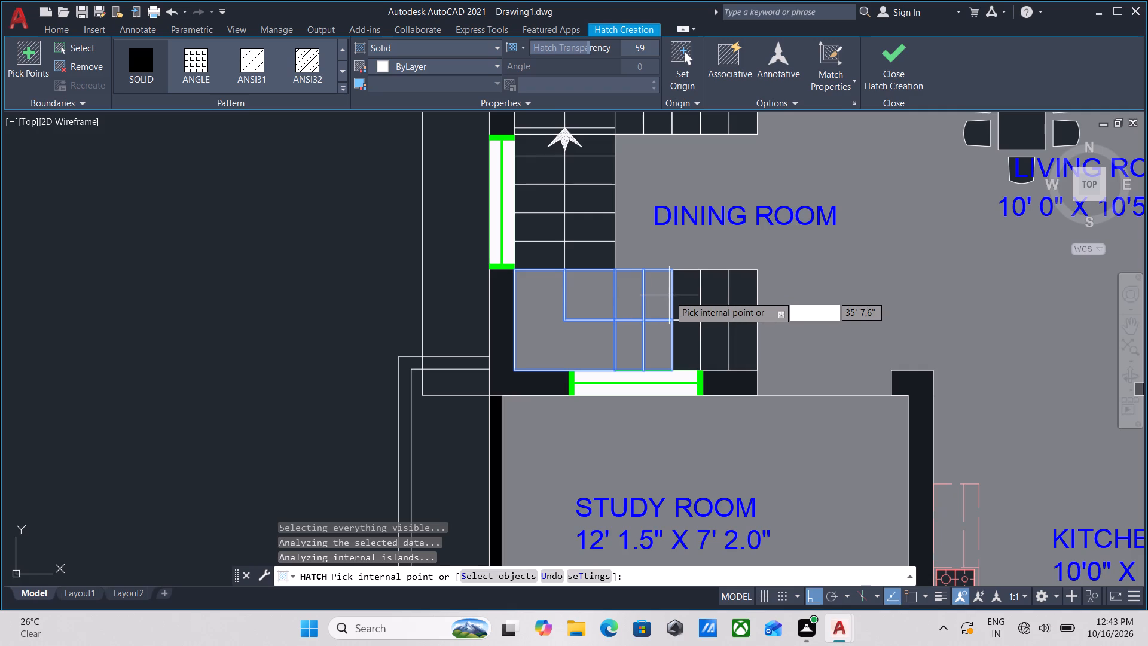
{"action": "left_click", "coordinate": [688, 297]}
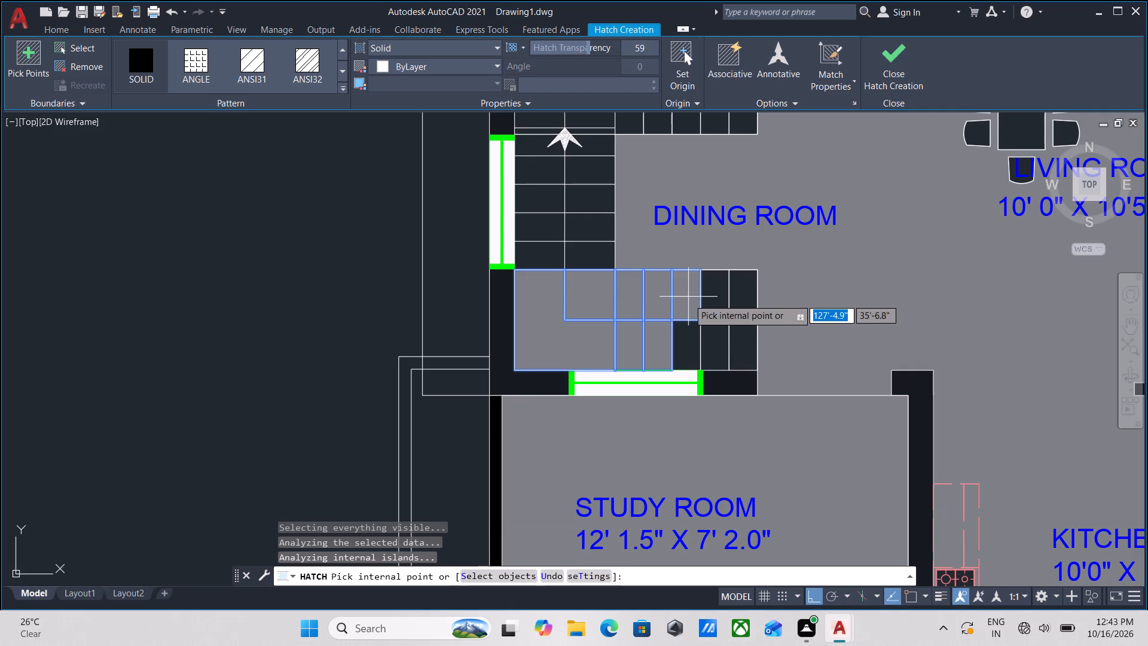
{"action": "left_click", "coordinate": [685, 331]}
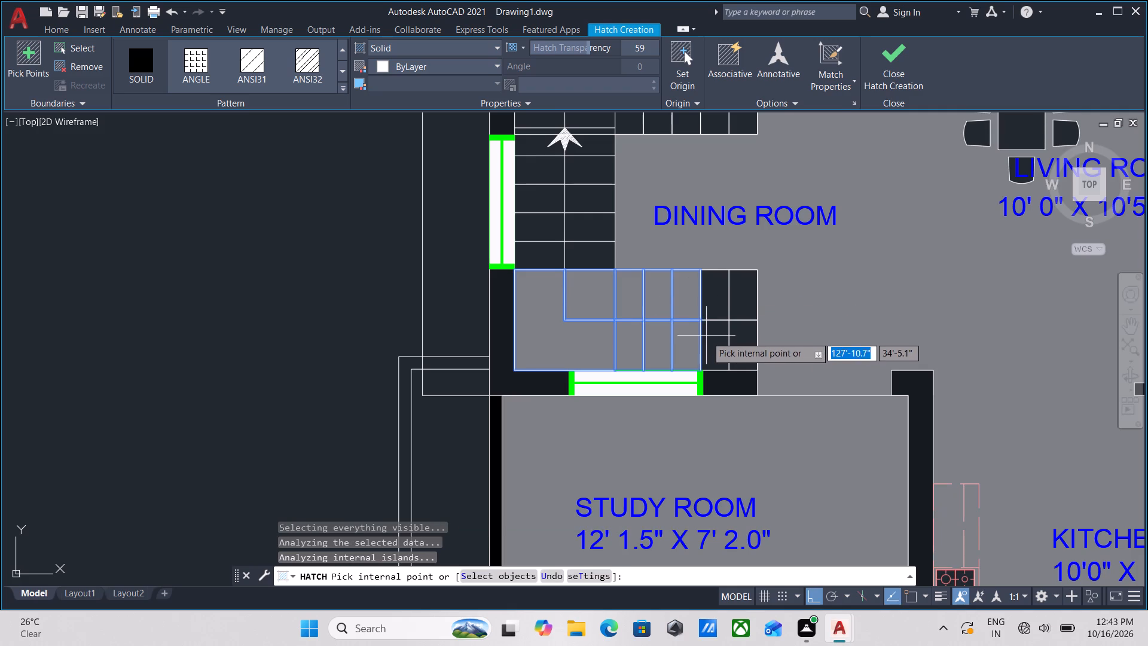
{"action": "left_click", "coordinate": [706, 336]}
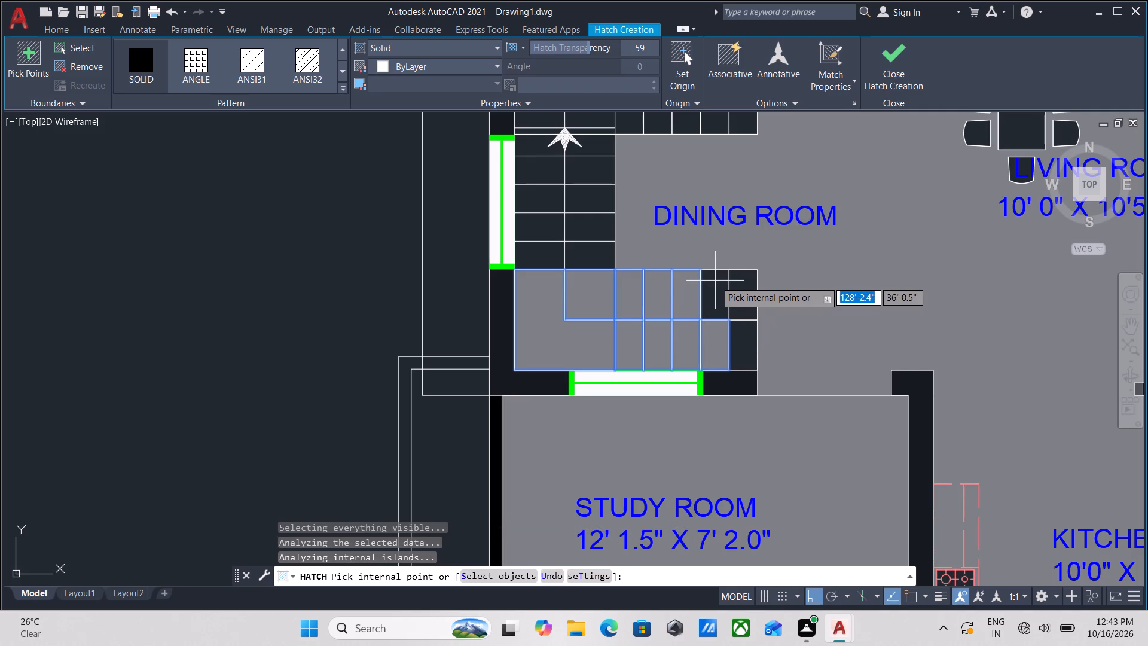
{"action": "left_click", "coordinate": [715, 287]}
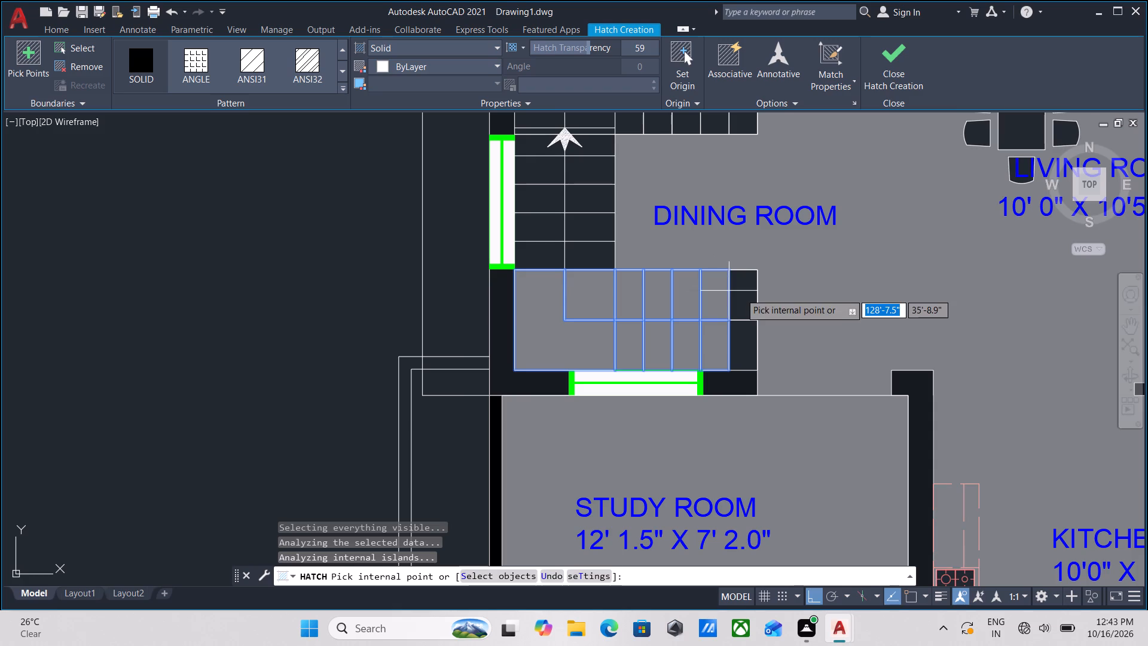
{"action": "left_click", "coordinate": [747, 298]}
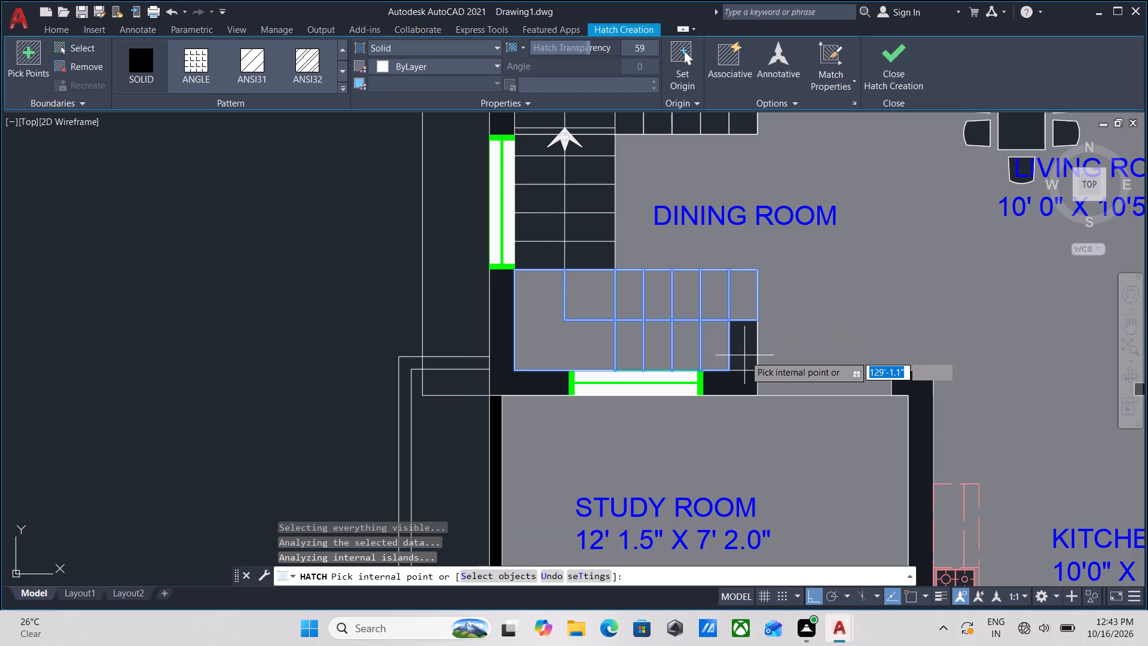
{"action": "left_click", "coordinate": [744, 355]}
Add both halves of the treads in the middle stair flight, from the lower landing up to the arrowhead, to the hatch.
{"action": "middle_click_drag", "start_coordinate": [566, 300], "coordinate": [590, 327]}
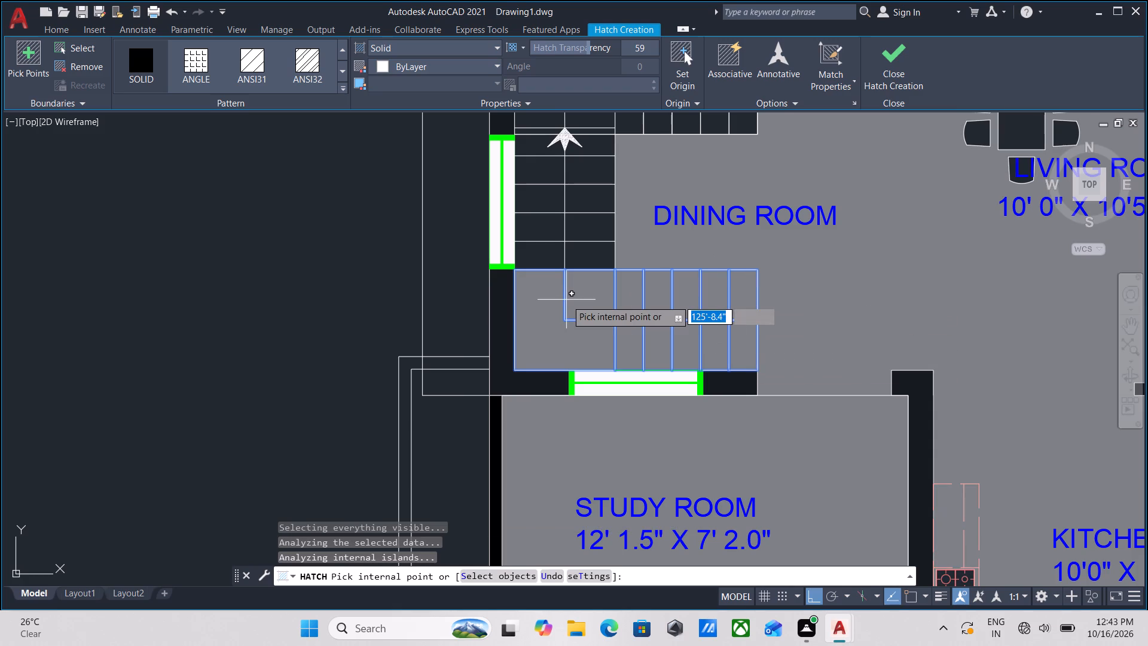
{"action": "middle_click_drag", "start_coordinate": [590, 327], "coordinate": [609, 390]}
{"action": "left_click", "coordinate": [584, 345]}
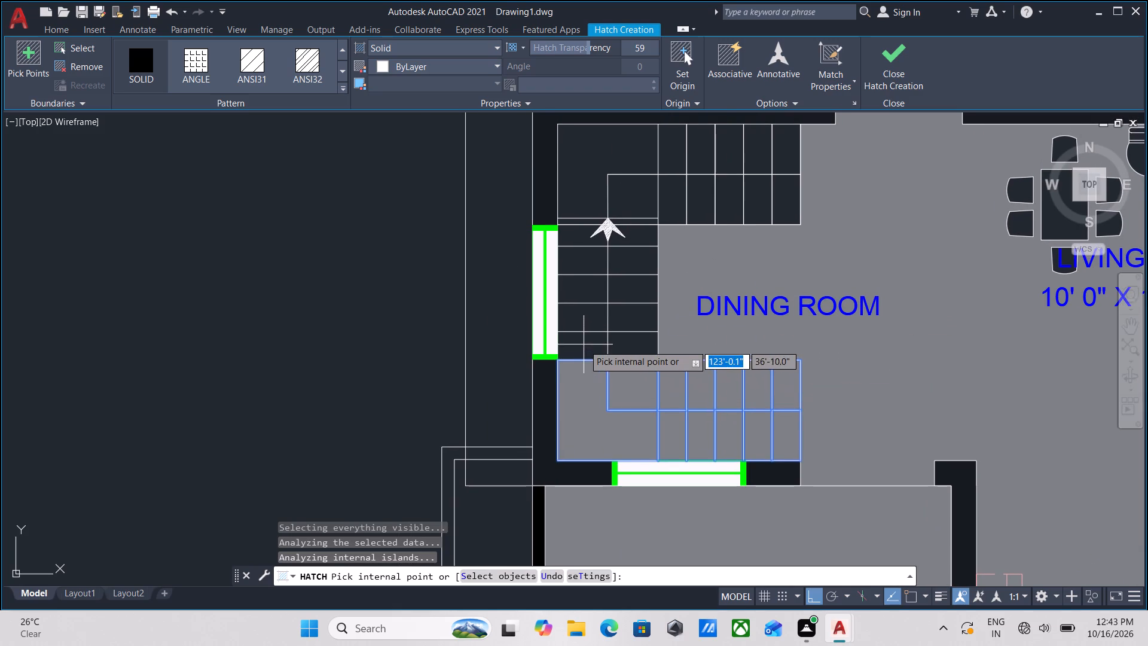
{"action": "left_click", "coordinate": [643, 344]}
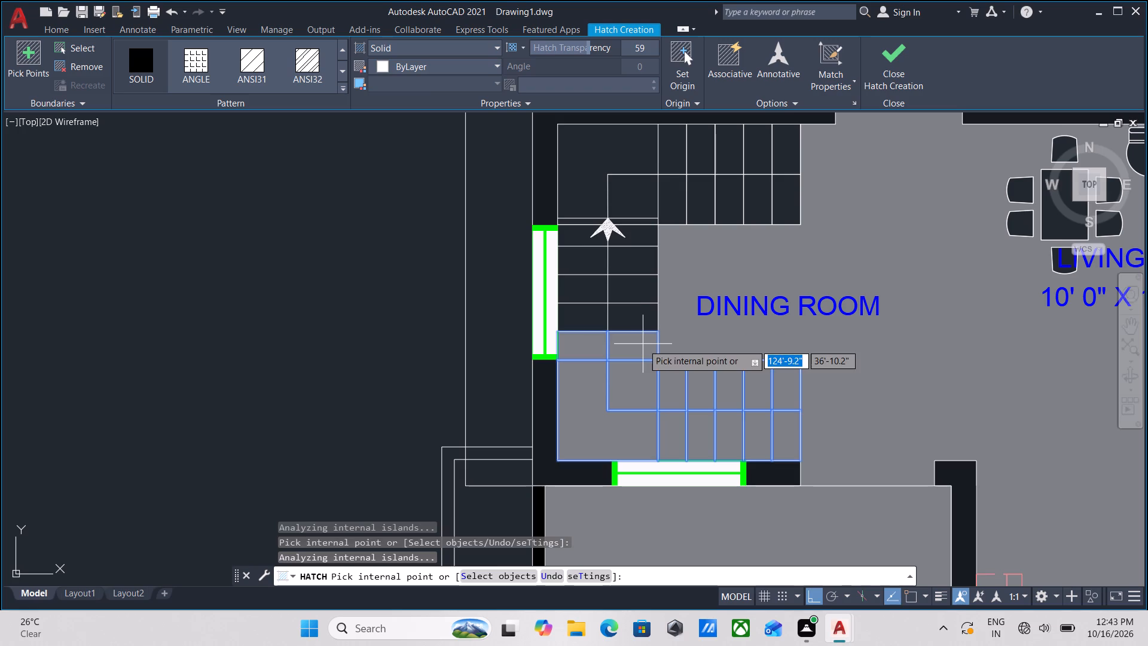
{"action": "left_click", "coordinate": [639, 318]}
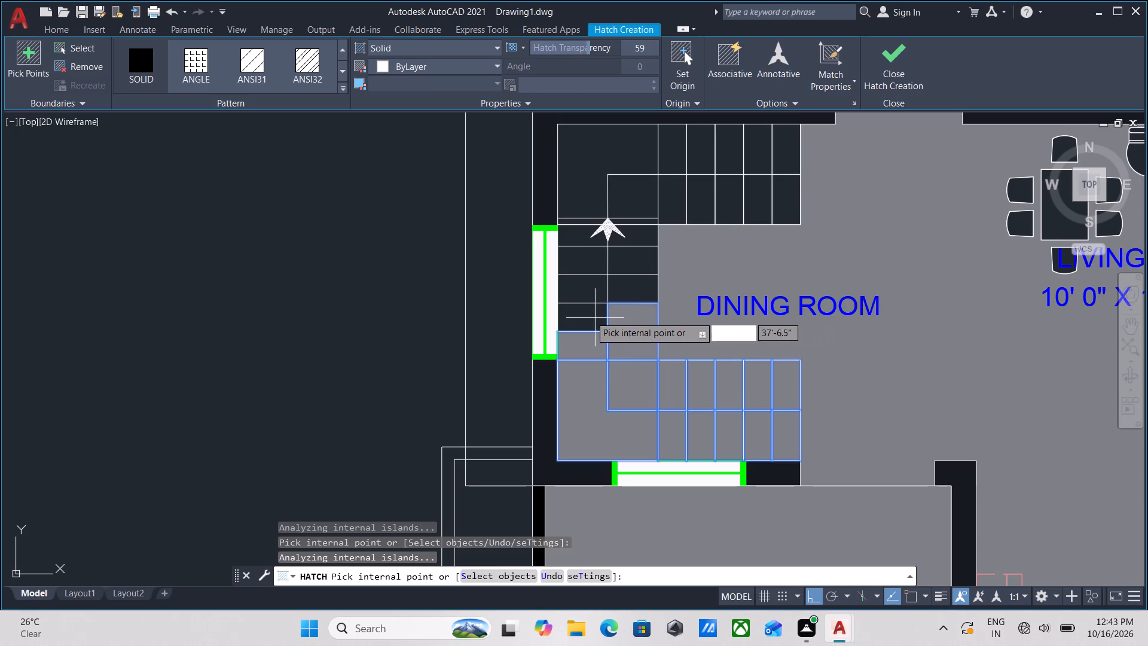
{"action": "left_click", "coordinate": [589, 315]}
{"action": "left_click", "coordinate": [584, 288]}
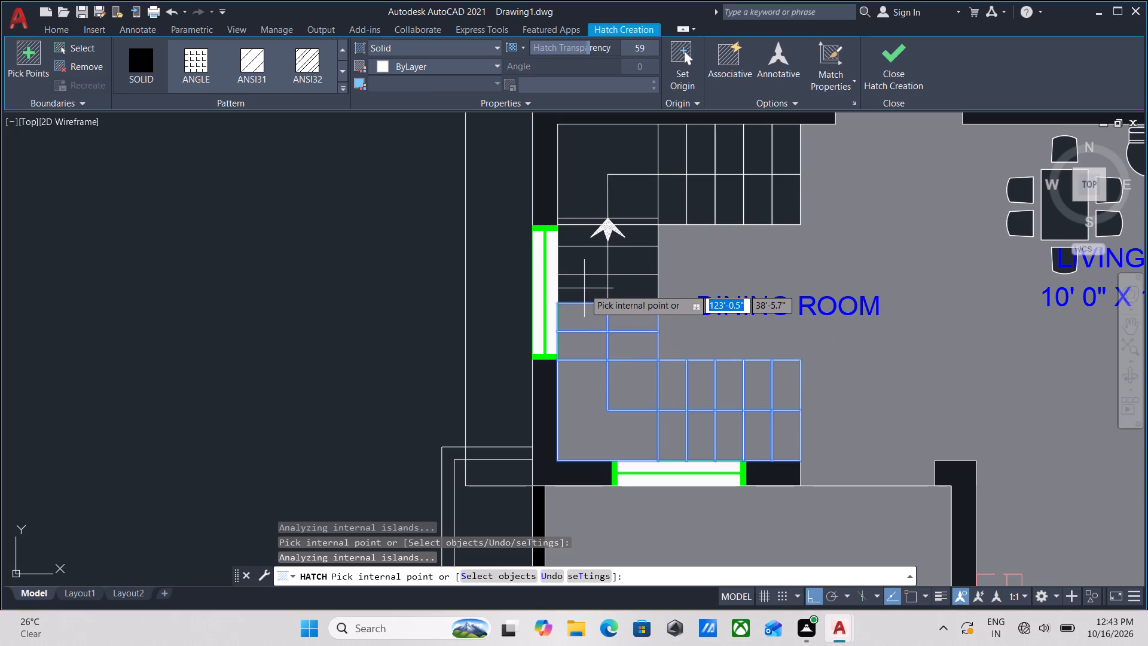
{"action": "left_click", "coordinate": [625, 281]}
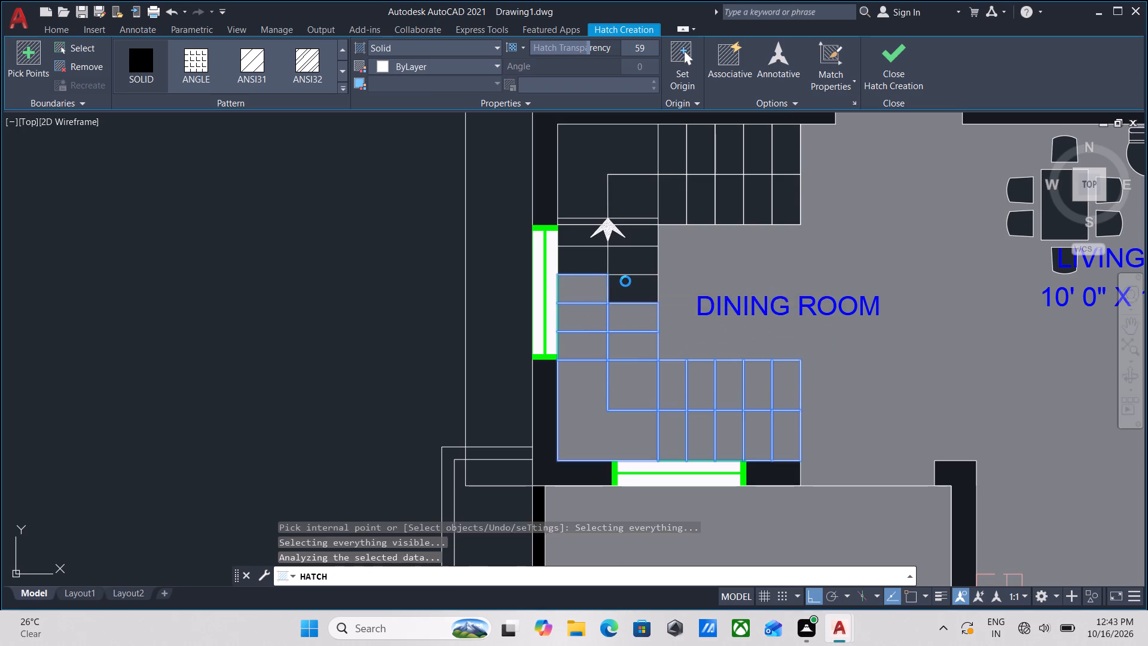
{"action": "left_click", "coordinate": [625, 249]}
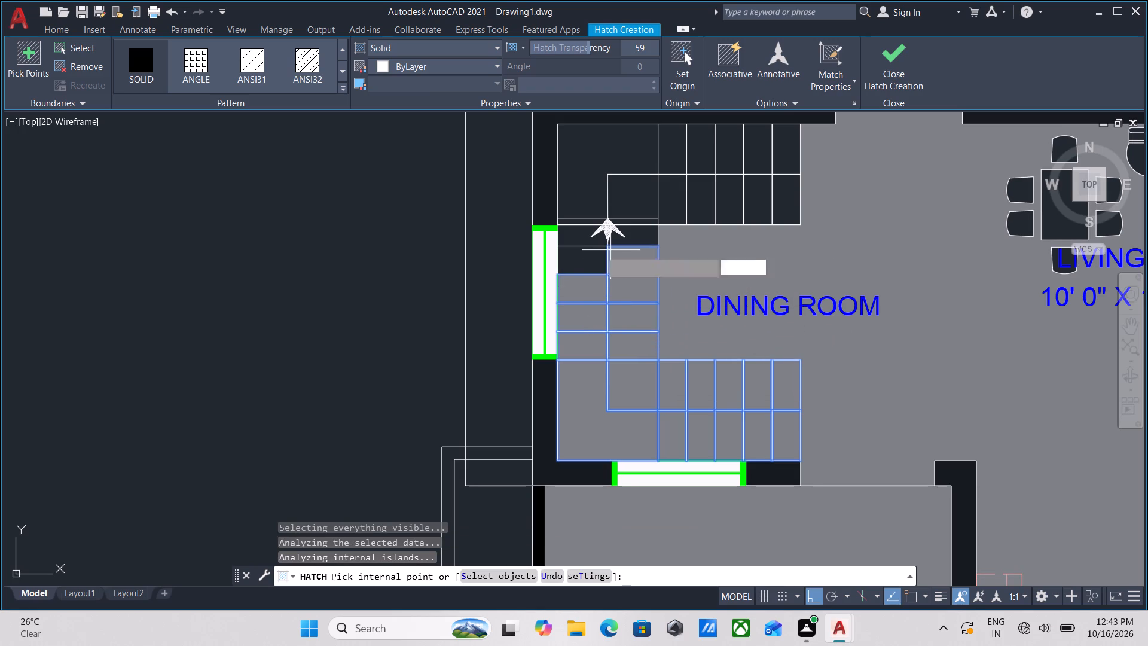
{"action": "left_click", "coordinate": [582, 253]}
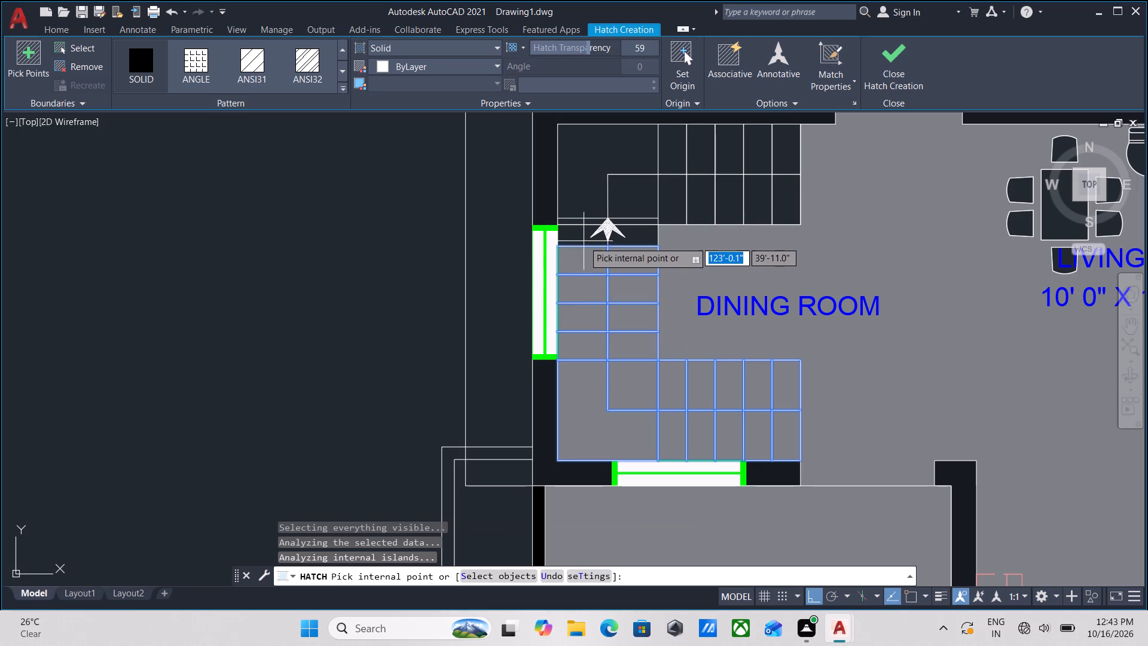
{"action": "left_click", "coordinate": [584, 241]}
{"action": "left_click", "coordinate": [621, 238]}
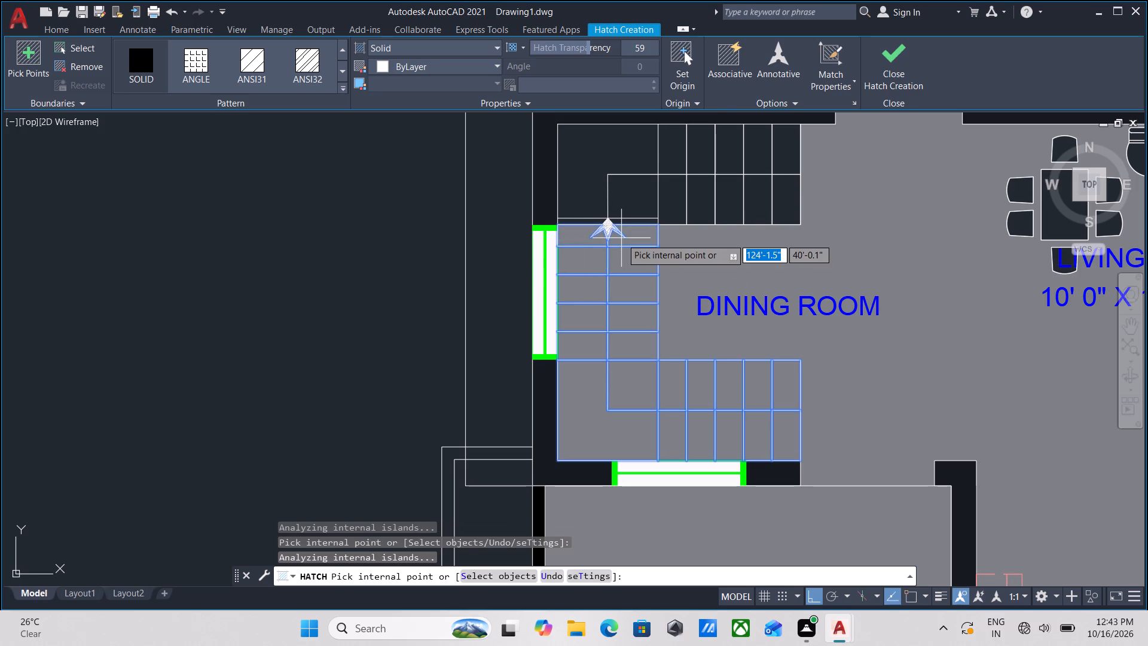
Add the narrow strips on both sides of the arrow tip and both parts of the upper corner landing to the hatch.
{"action": "scroll", "coordinate": [621, 238], "scroll_direction": "up", "scroll_amount": 2}
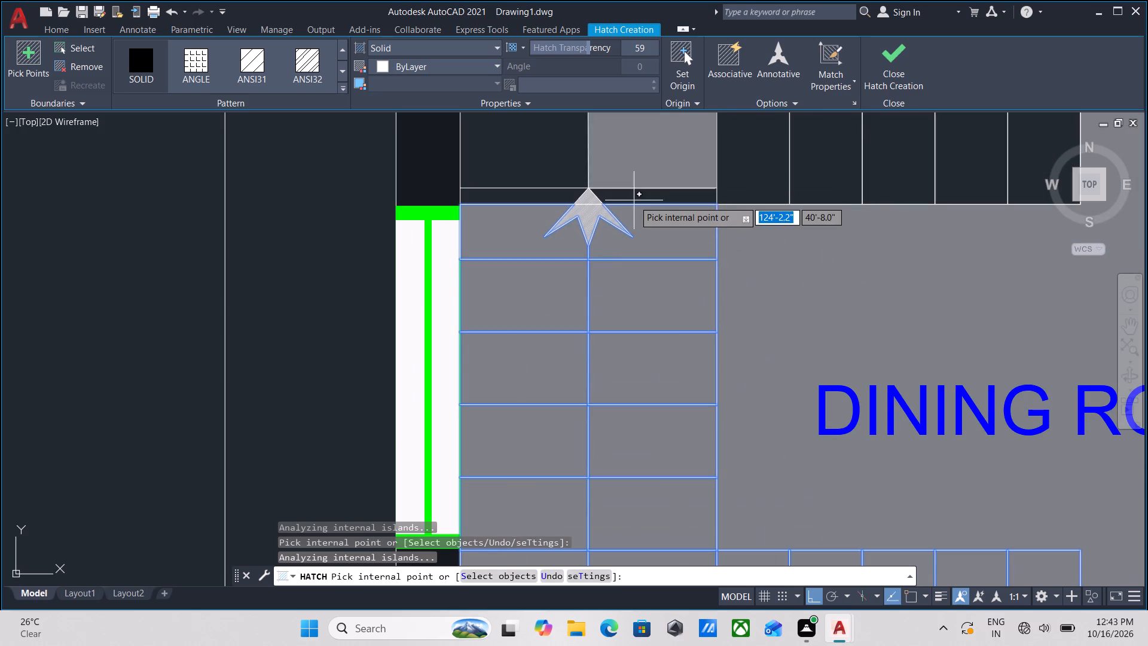
{"action": "left_click", "coordinate": [637, 200]}
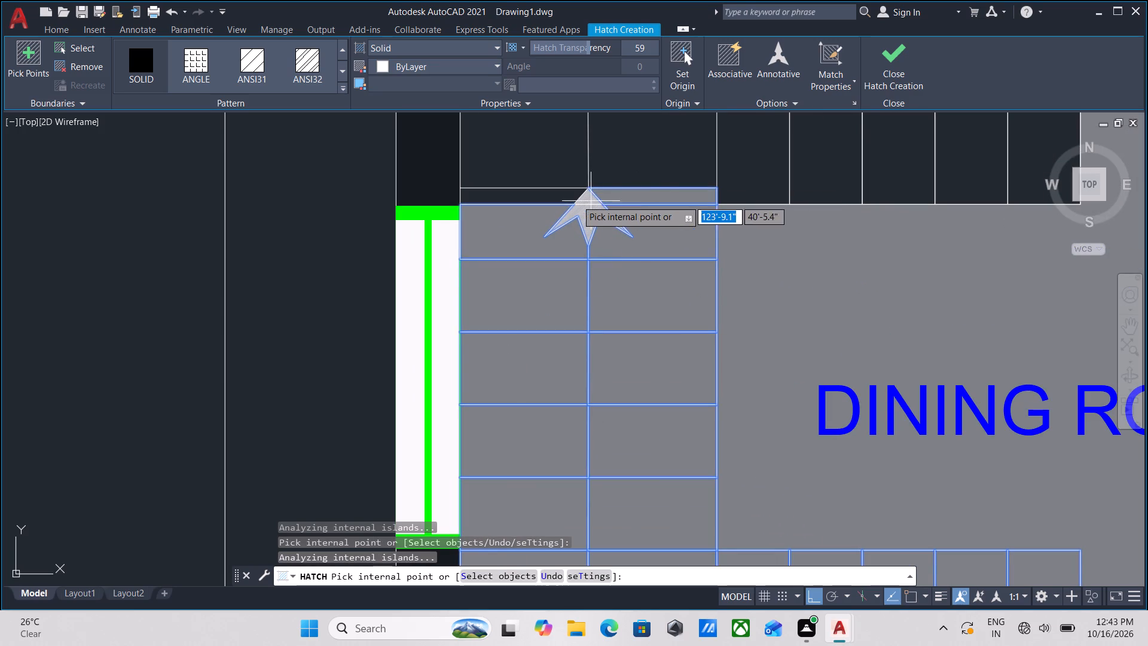
{"action": "left_click", "coordinate": [552, 199]}
{"action": "left_click", "coordinate": [547, 151]}
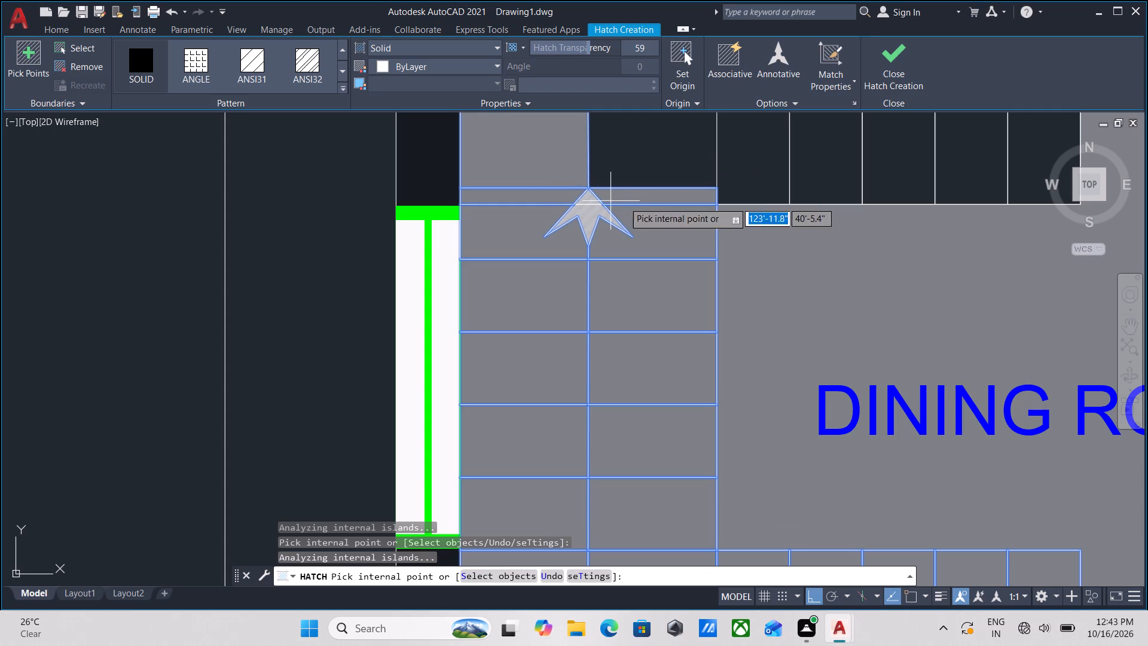
{"action": "middle_click_drag", "start_coordinate": [624, 202], "coordinate": [596, 339]}
{"action": "left_click", "coordinate": [610, 265]}
Add both halves of the two treads nearest the upper corner landing, in the upper stair flight, to the hatch.
{"action": "scroll", "coordinate": [612, 264], "scroll_direction": "down", "scroll_amount": 1}
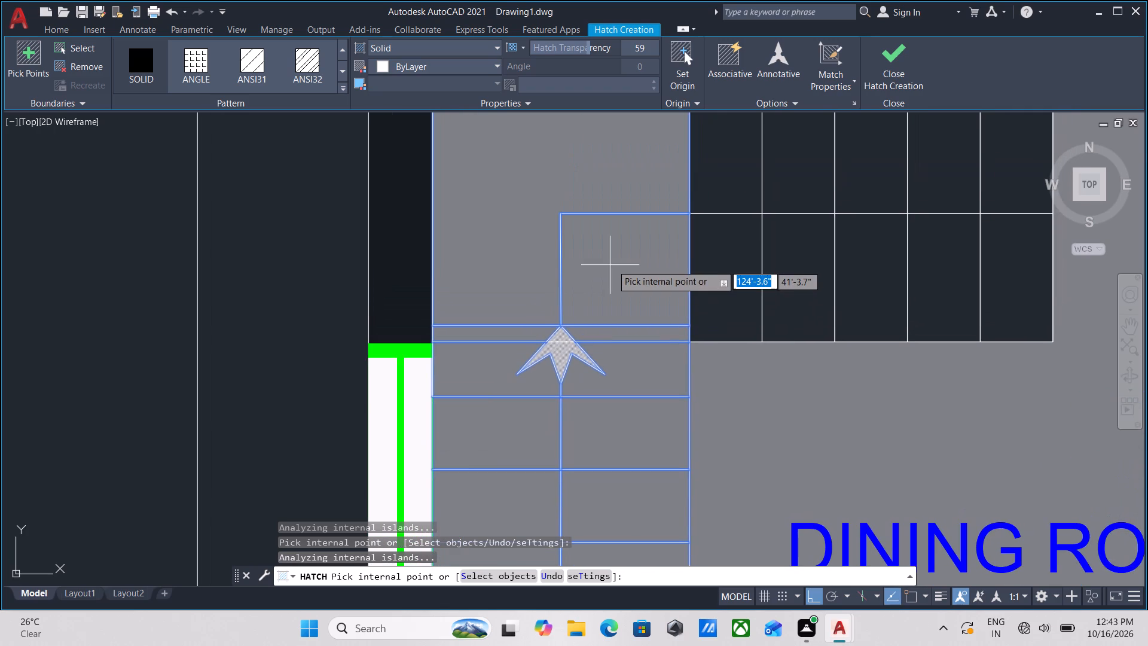
{"action": "middle_click_drag", "start_coordinate": [612, 264], "coordinate": [506, 288]}
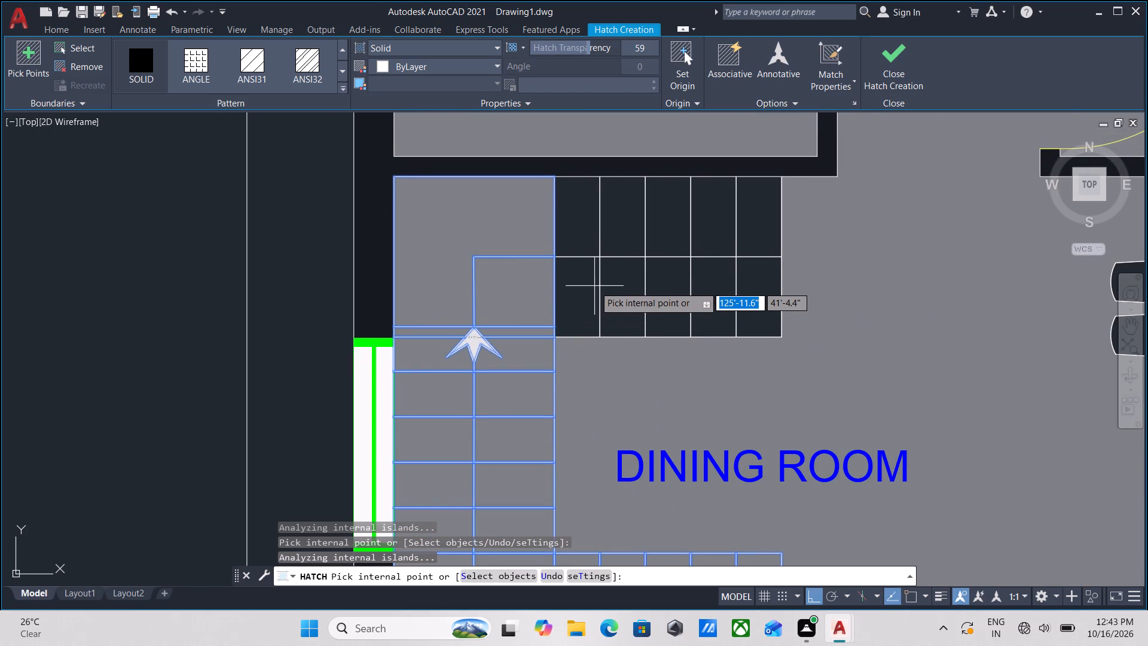
{"action": "left_click", "coordinate": [594, 286]}
{"action": "scroll", "coordinate": [594, 286], "scroll_direction": "down", "scroll_amount": 2}
{"action": "scroll", "coordinate": [648, 272], "scroll_direction": "down", "scroll_amount": 1}
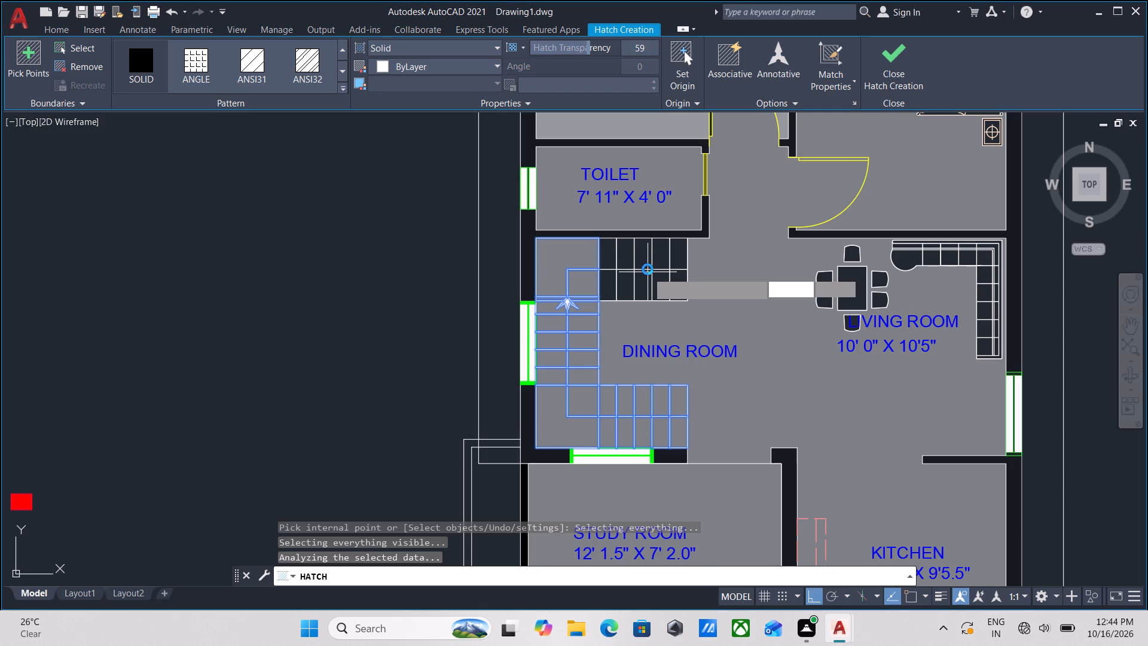
{"action": "scroll", "coordinate": [648, 269], "scroll_direction": "up", "scroll_amount": 3}
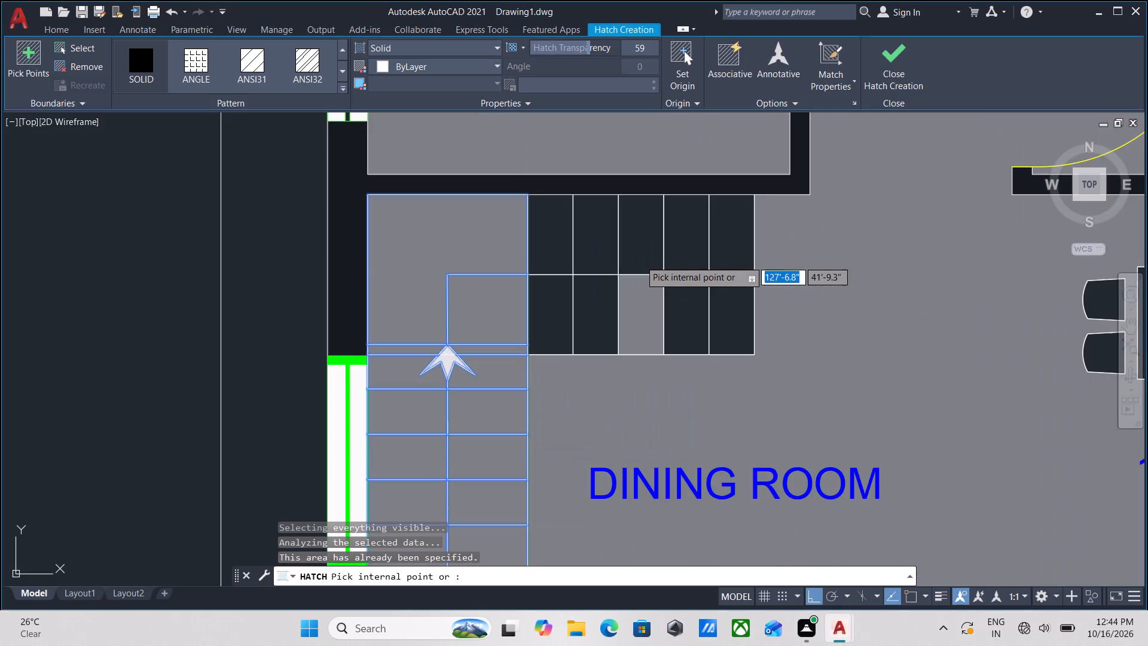
{"action": "left_click", "coordinate": [584, 260]}
{"action": "scroll", "coordinate": [584, 260], "scroll_direction": "down", "scroll_amount": 2}
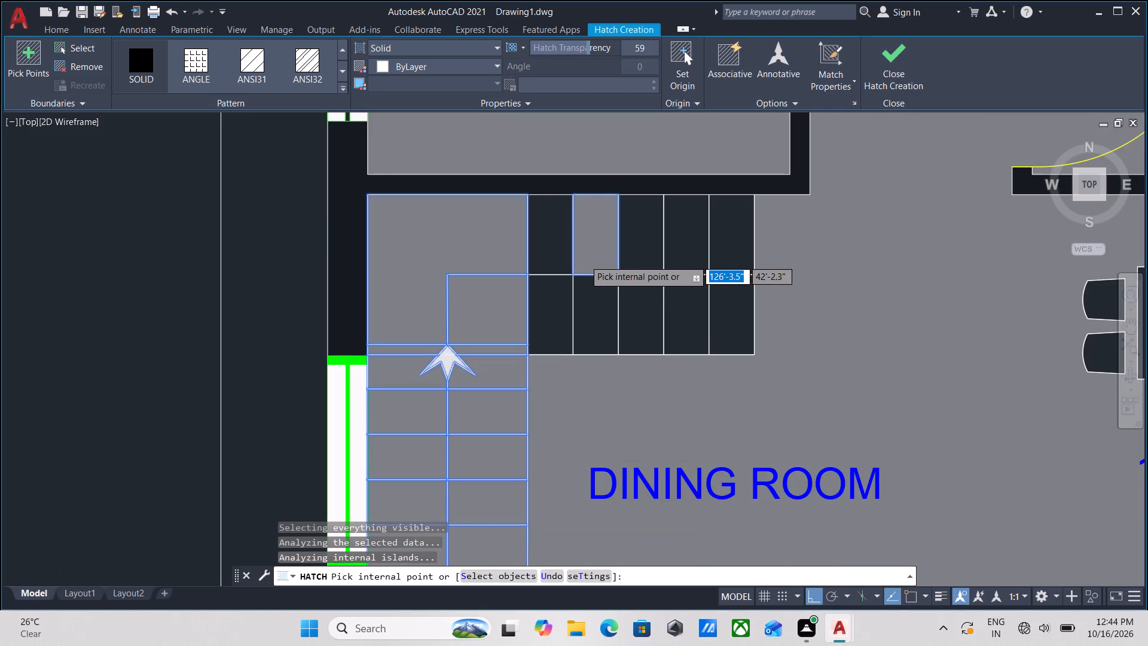
{"action": "scroll", "coordinate": [584, 260], "scroll_direction": "down", "scroll_amount": 1}
{"action": "scroll", "coordinate": [584, 260], "scroll_direction": "up", "scroll_amount": 3}
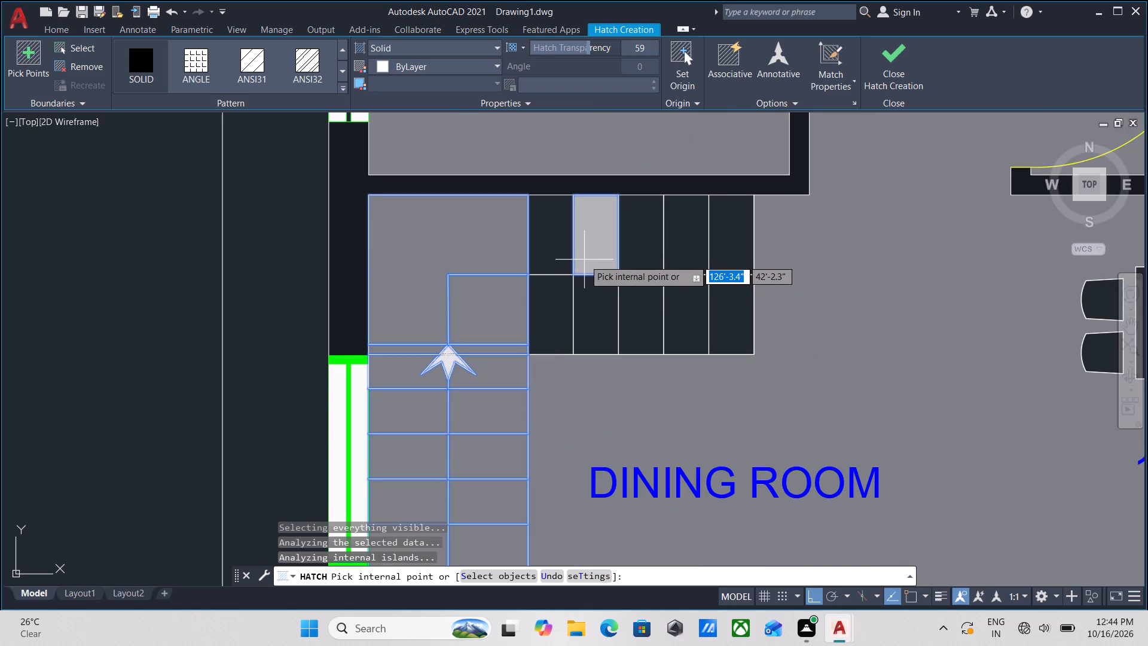
{"action": "left_click", "coordinate": [591, 310]}
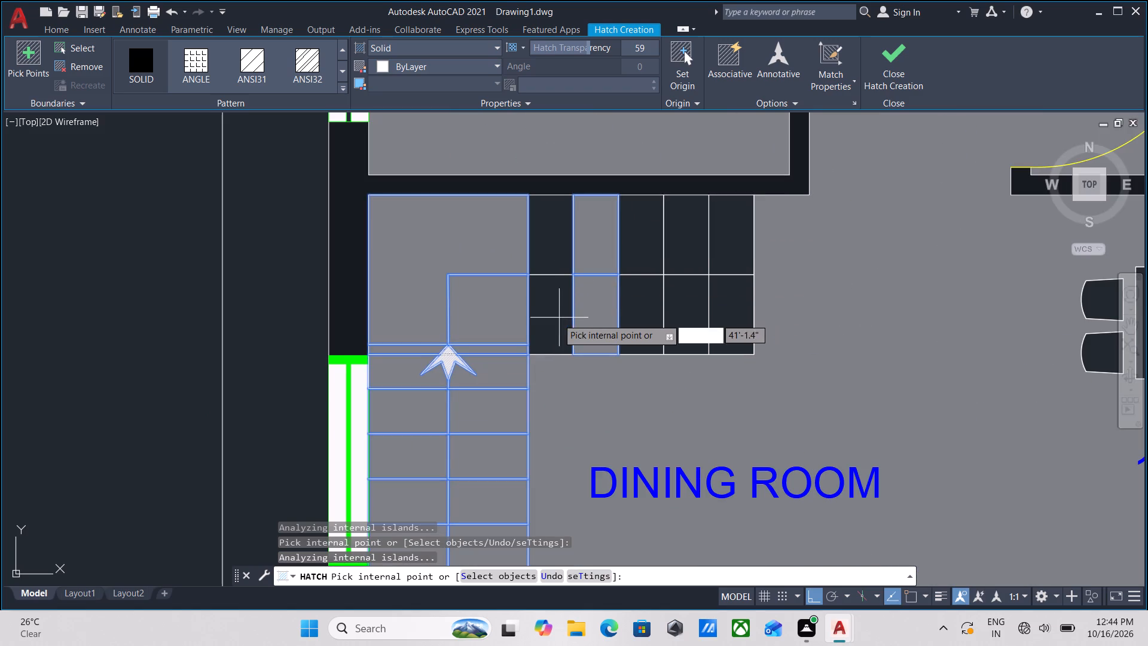
{"action": "left_click", "coordinate": [555, 319]}
{"action": "left_click", "coordinate": [558, 235]}
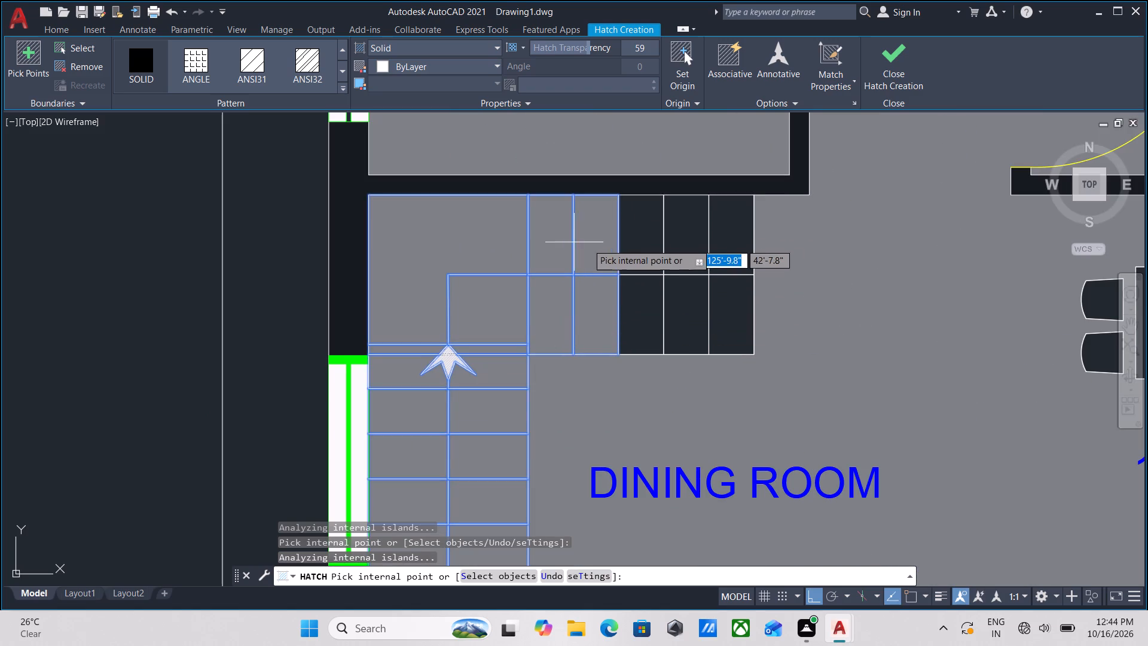
Add both halves of the remaining three treads in the upper flight to the hatch and finish the staircase hatch.
{"action": "left_click", "coordinate": [633, 255]}
{"action": "left_click", "coordinate": [634, 311]}
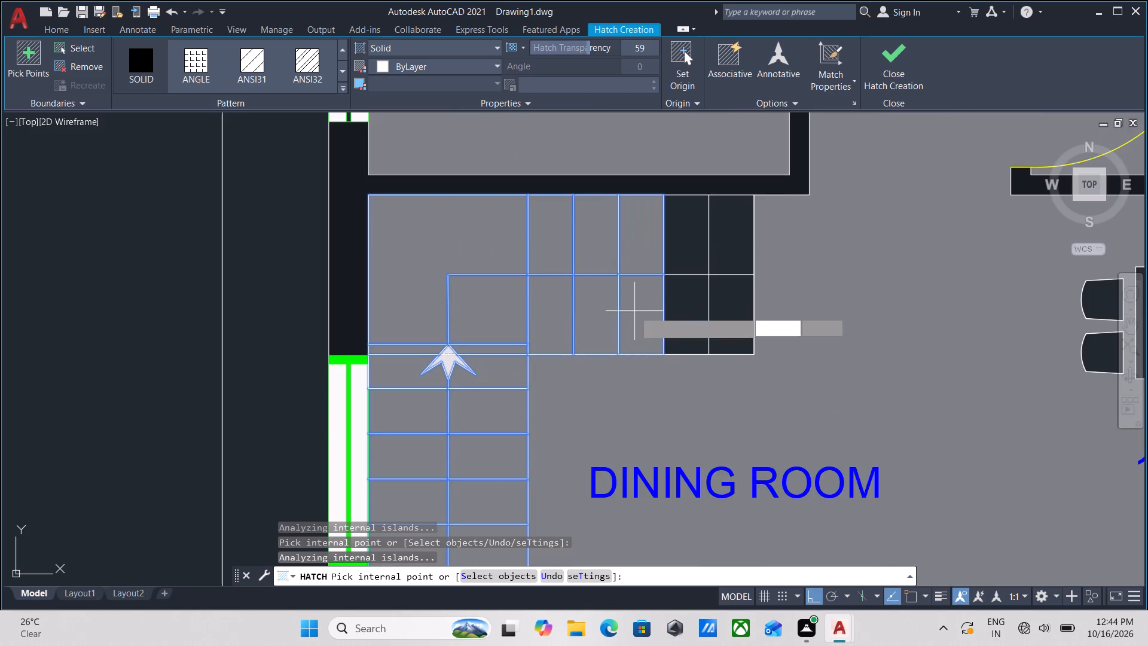
{"action": "left_click", "coordinate": [682, 312]}
{"action": "left_click", "coordinate": [688, 258]}
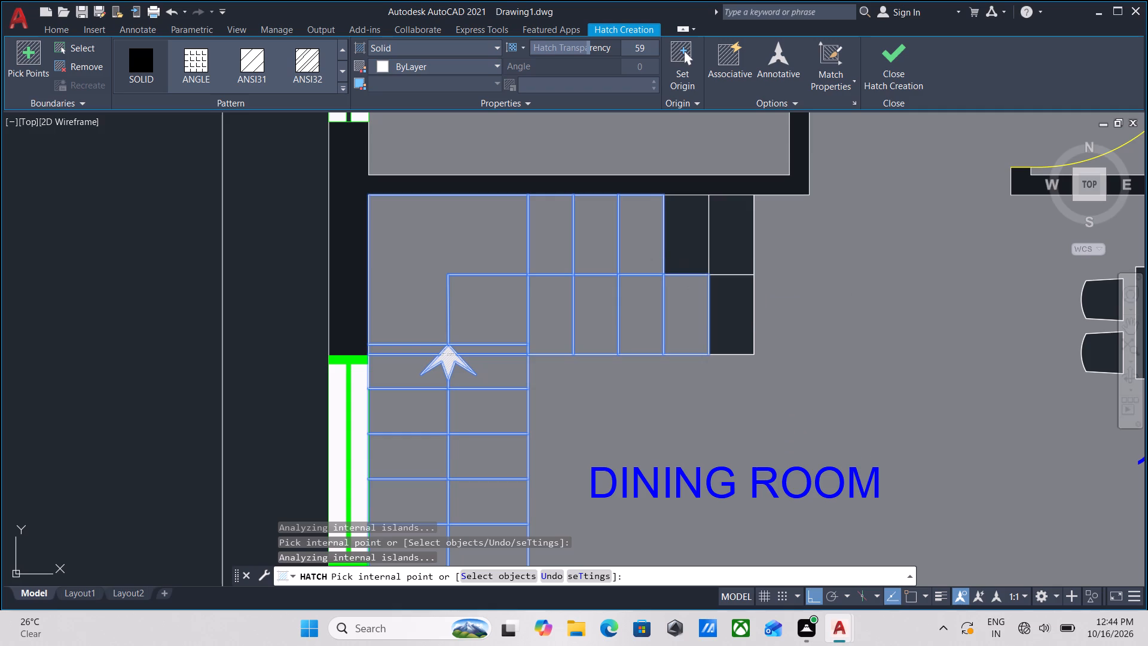
{"action": "left_click", "coordinate": [720, 255]}
{"action": "left_click", "coordinate": [725, 304]}
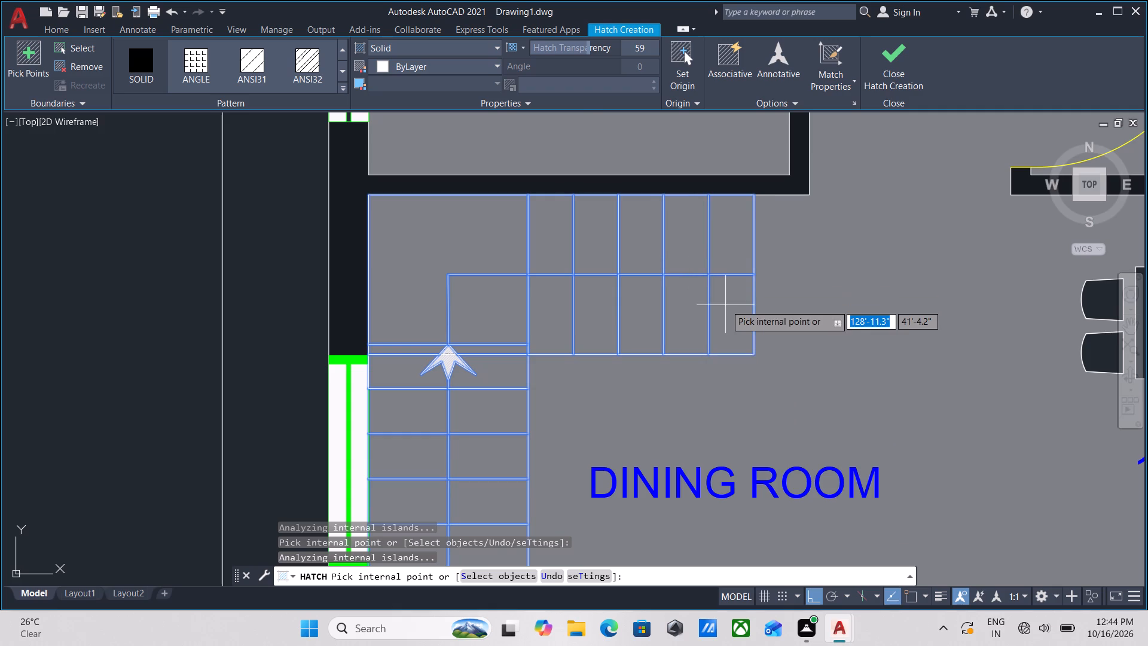
{"action": "scroll", "coordinate": [725, 297], "scroll_direction": "down", "scroll_amount": 5}
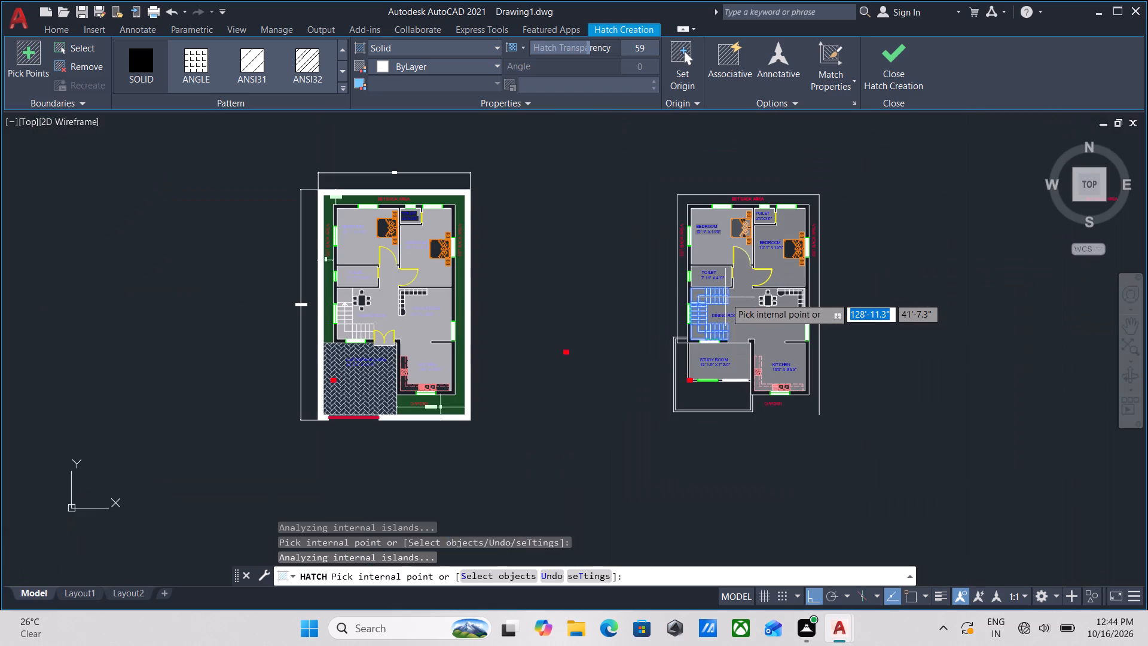
{"action": "left_click", "coordinate": [897, 54]}
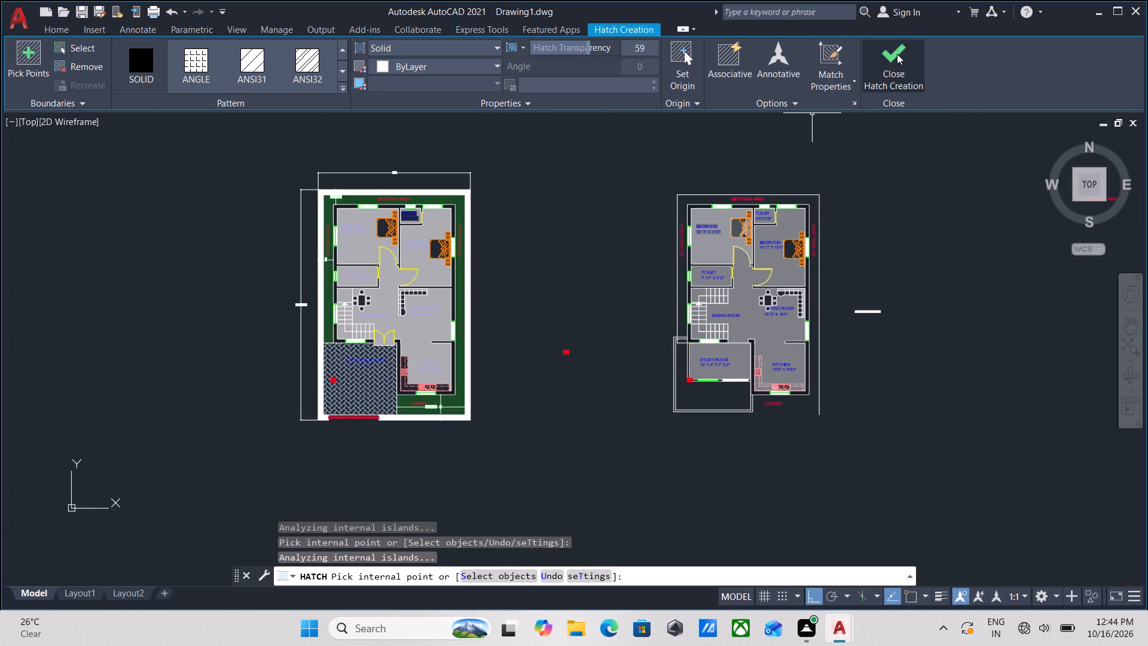